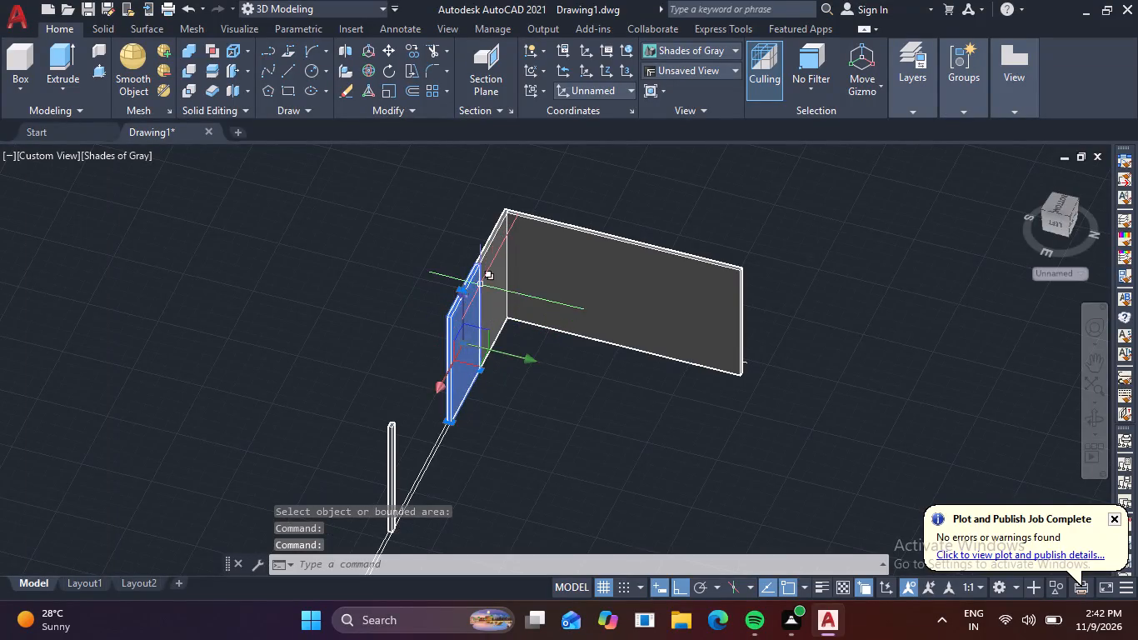
Undo the recent press-pull wall extrusions, along with the rectangle, line and erase edits made around the wall corners.
click(482, 282)
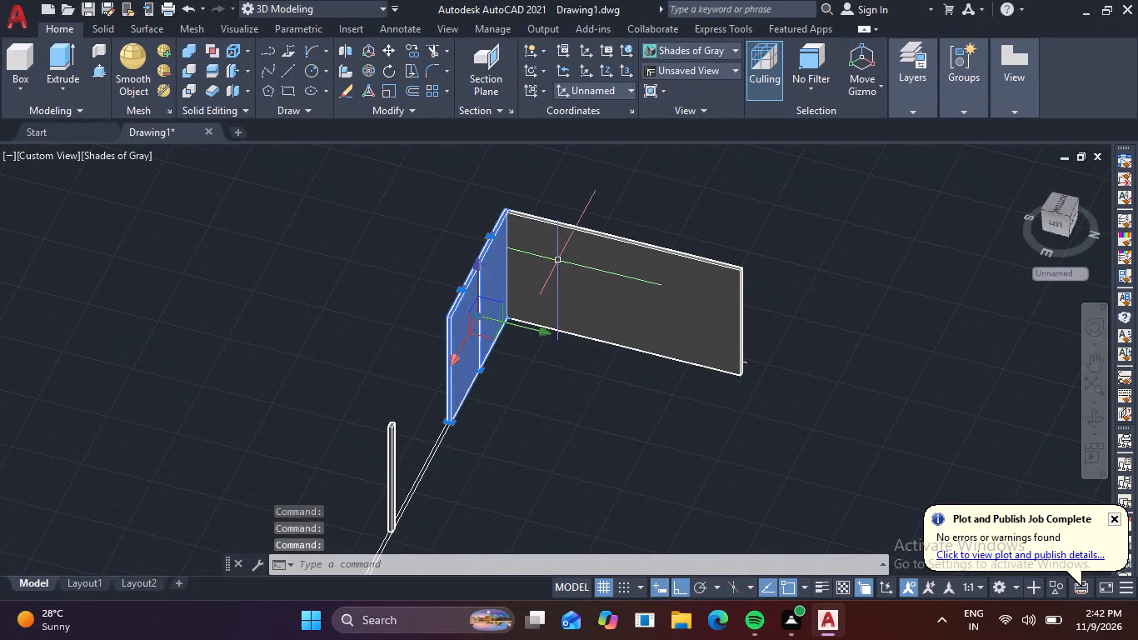
click(567, 257)
scroll(611, 310, down, 2)
key(ctrl+z)
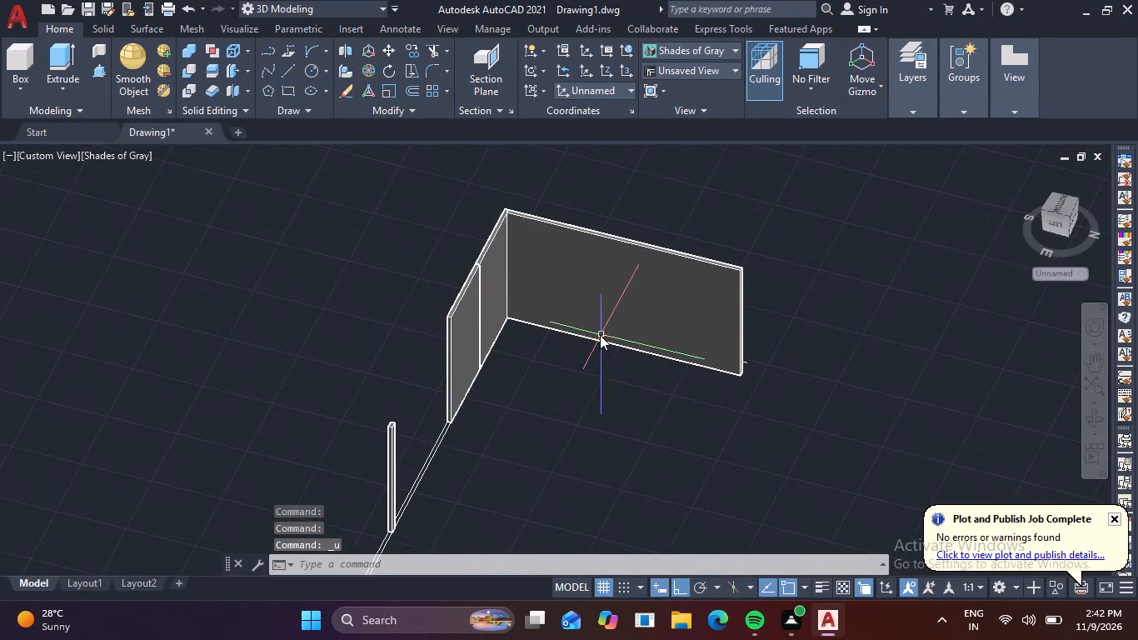
key(ctrl+z)
key(ctrl+z)
key(ctrl+z)
key(ctrl+z)
key(ctrl+z)
key(ctrl+z)
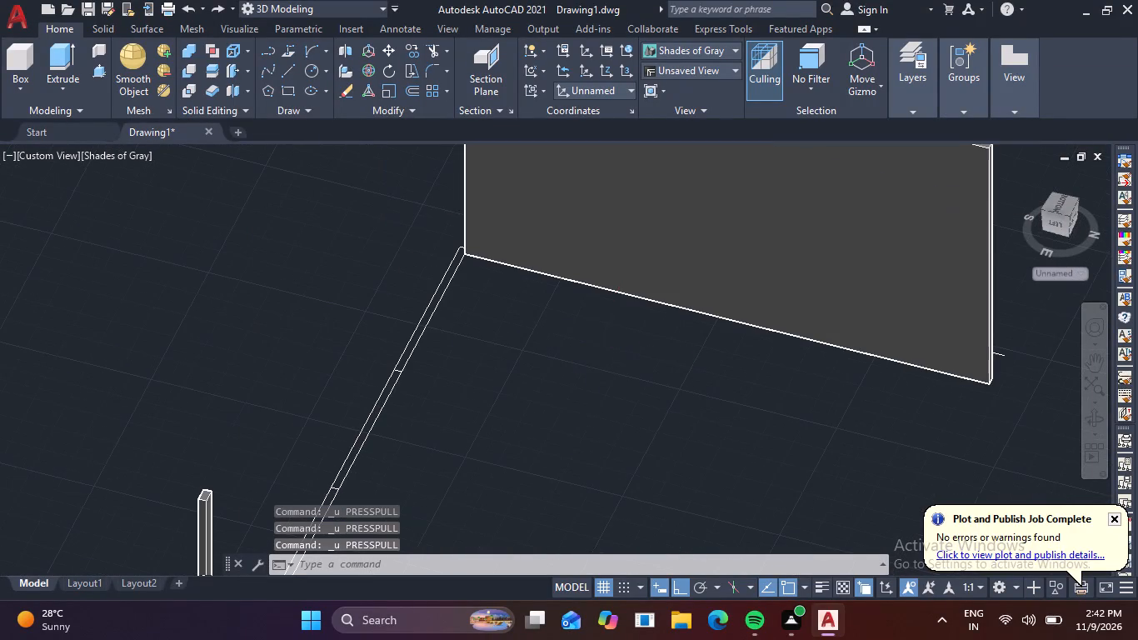
key(ctrl+z)
key(ctrl+z)
key(ctrl+z)
key(ctrl+z)
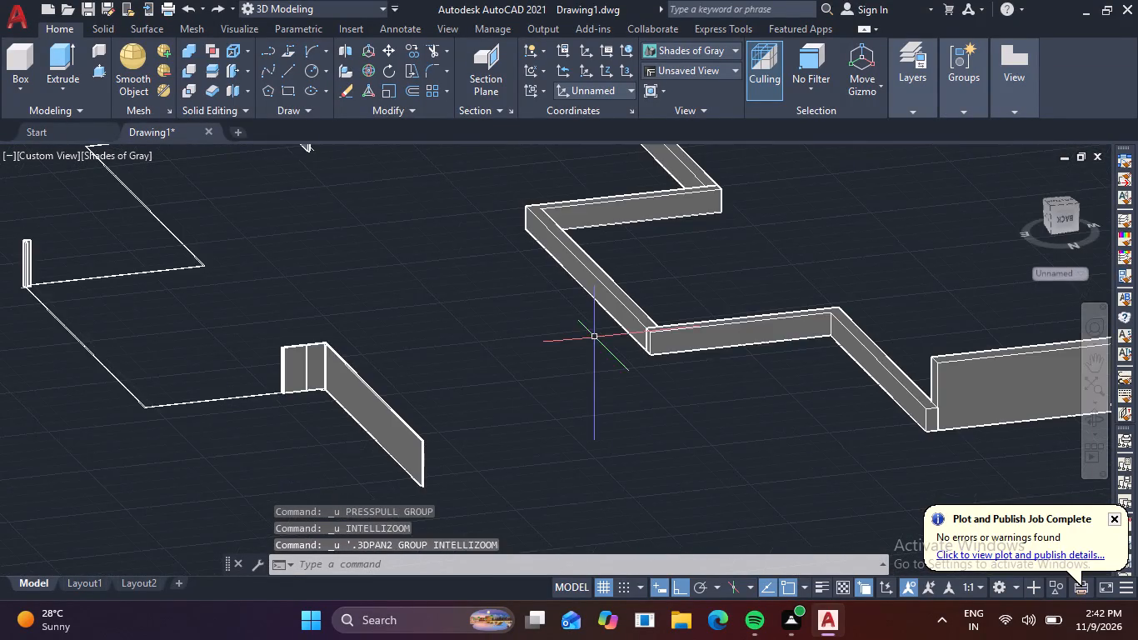
key(ctrl+z)
key(ctrl+z)
key(ctrl+z)
key(ctrl+z)
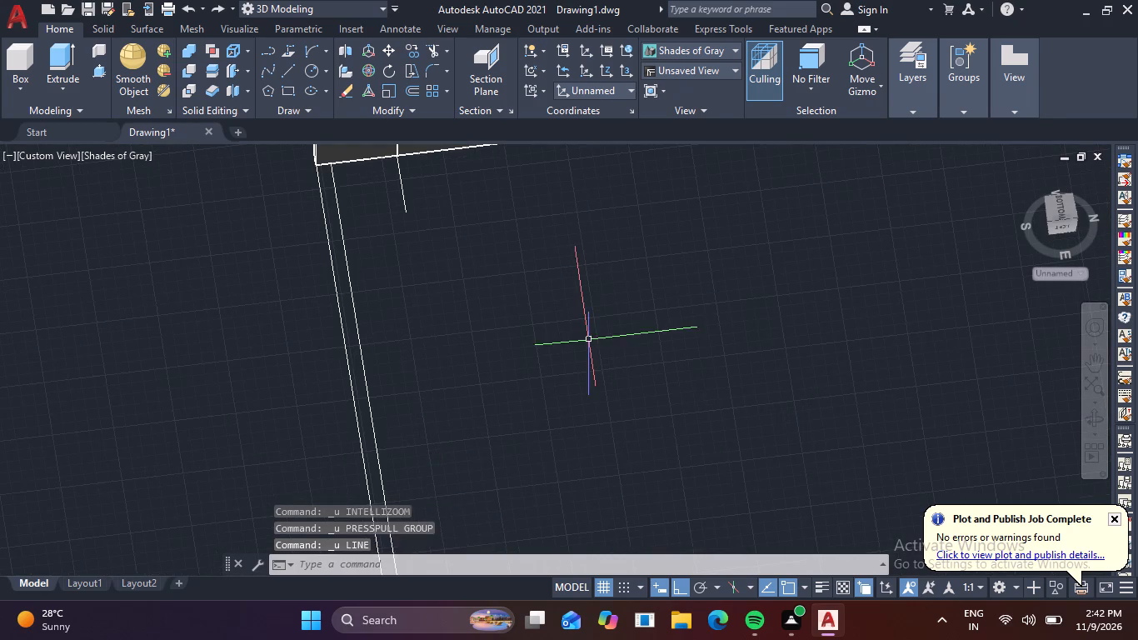
key(ctrl+z)
key(ctrl+z)
key(ctrl+z)
key(ctrl+z)
key(ctrl+z)
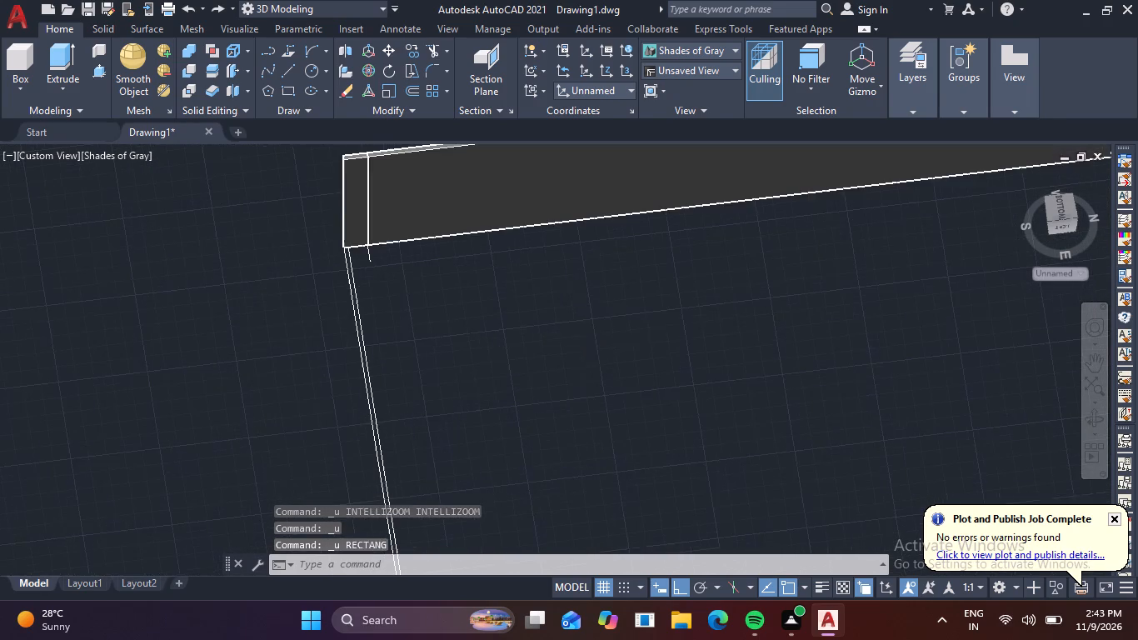
key(ctrl+z)
key(ctrl+z)
key(ctrl+z)
key(ctrl+z)
key(ctrl+z)
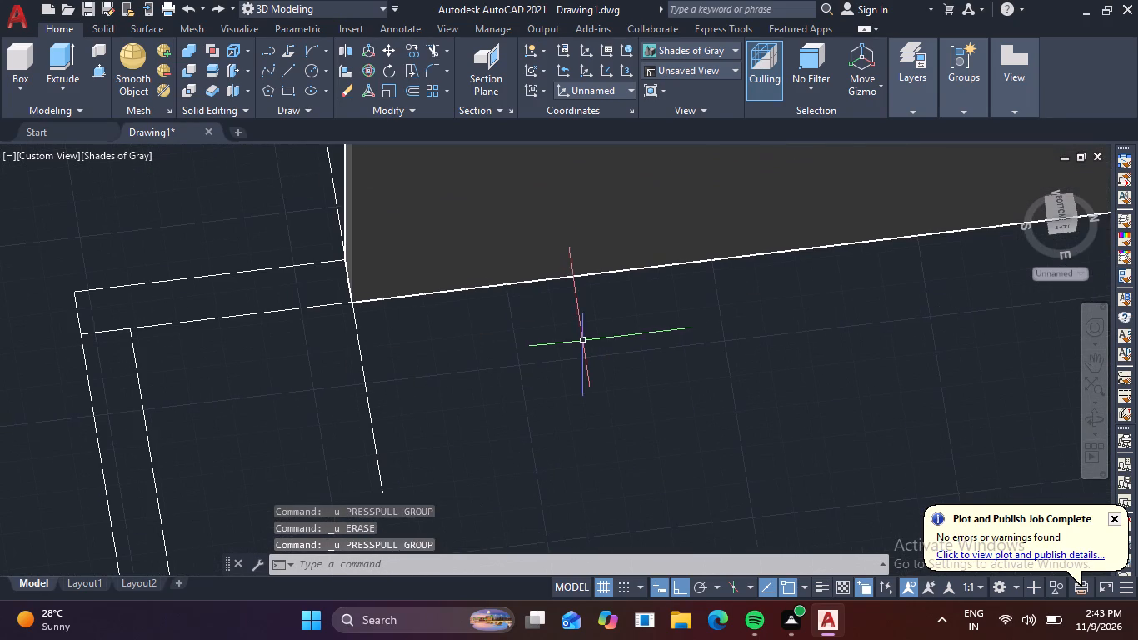
key(ctrl+z)
key(ctrl+z)
key(ctrl+z)
key(ctrl+z)
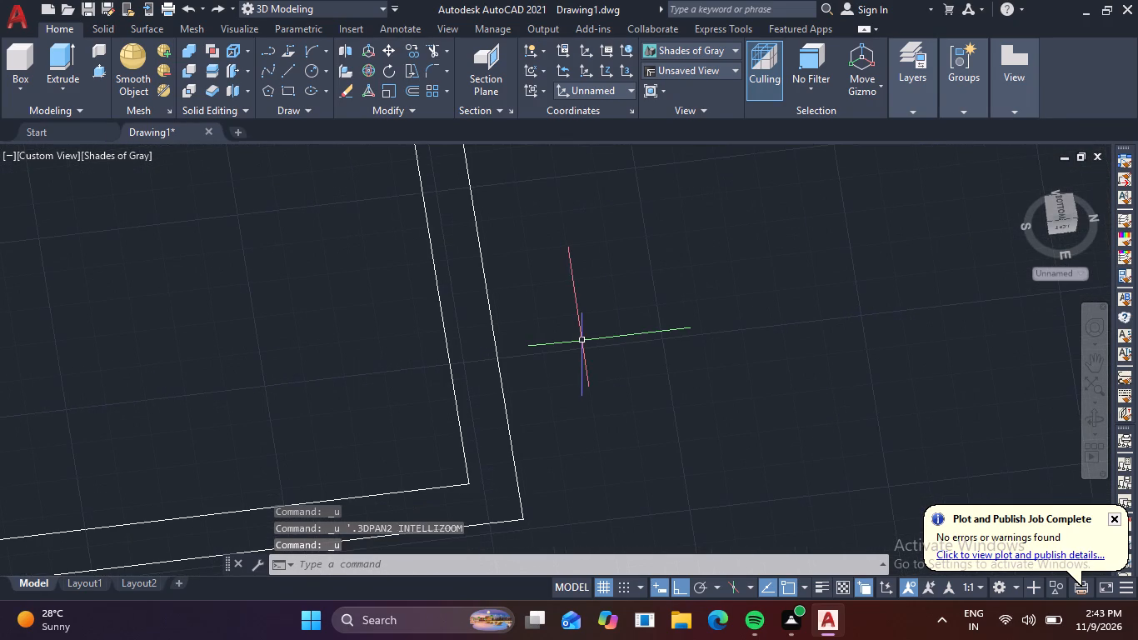
Keep undoing the earlier trims, extensions, lines, rectangles and wall extrusions, back to the flat, unextruded four-line wall outline.
scroll(567, 311, down, 9)
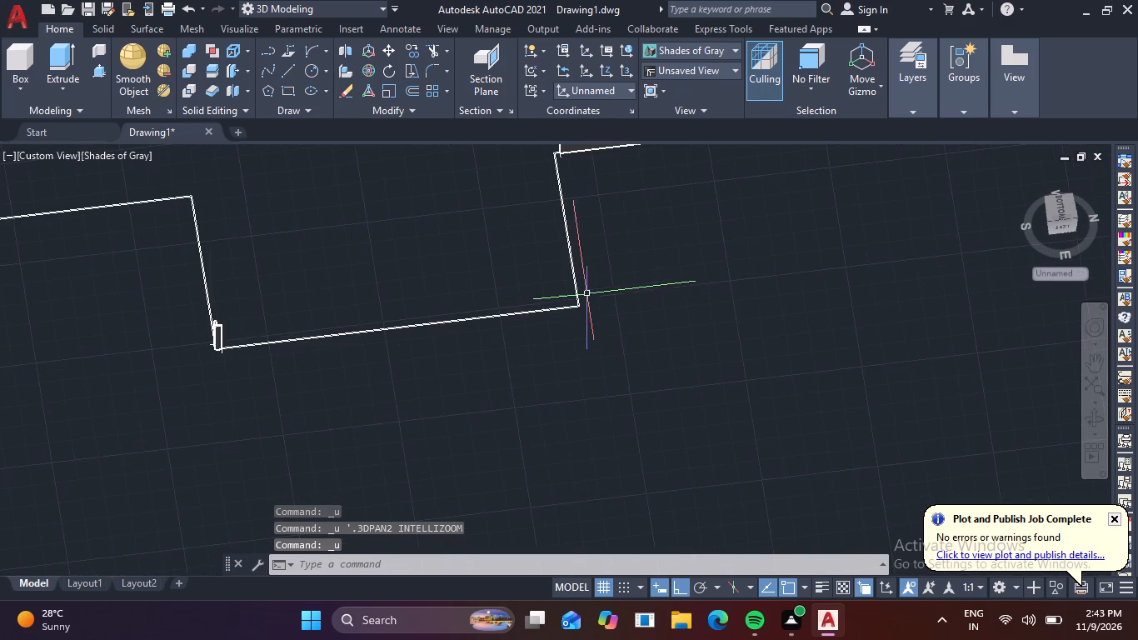
middle_drag(586, 300, 526, 397)
key(ctrl+z)
key(ctrl+z)
key(ctrl+z)
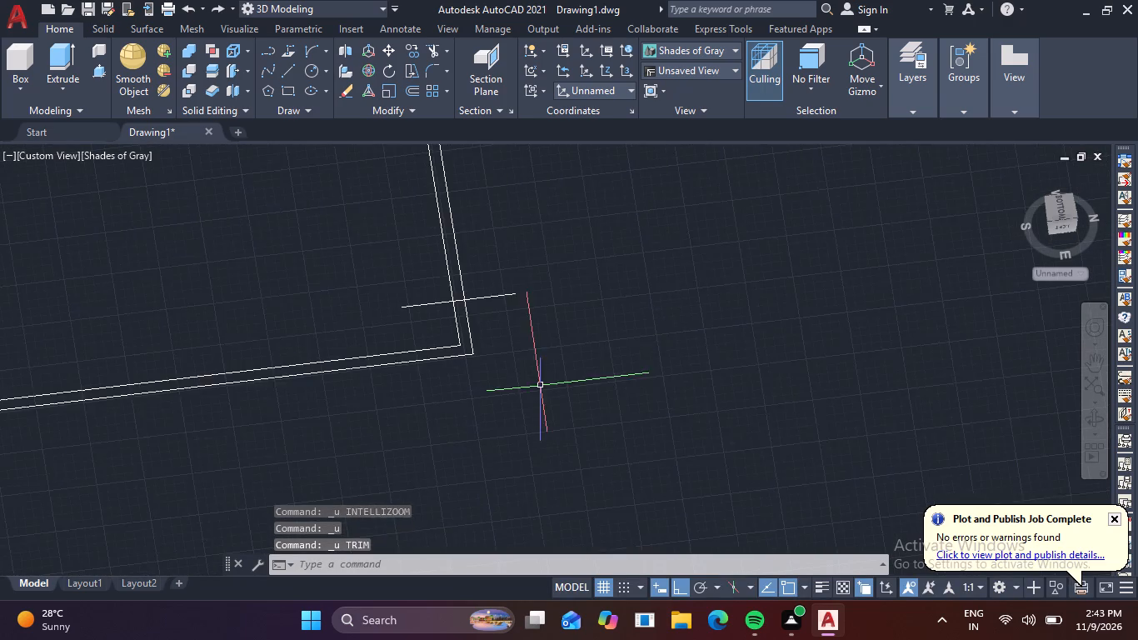
key(ctrl+z)
key(ctrl+z)
key(ctrl+z)
key(ctrl+z)
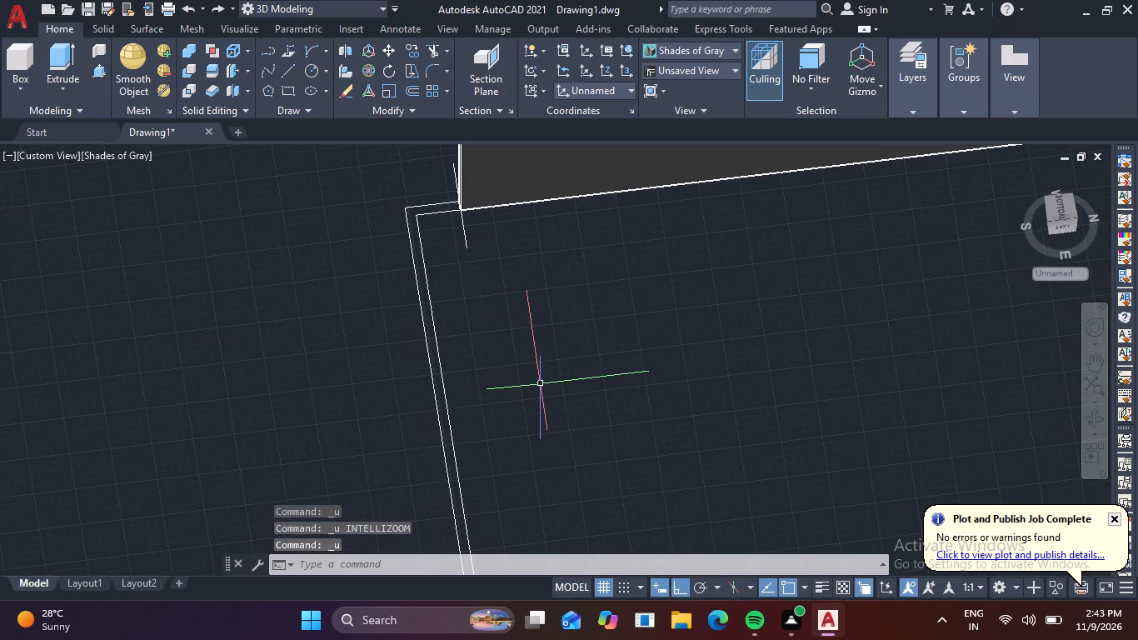
key(ctrl+z)
key(ctrl+z)
key(ctrl+z)
key(ctrl+z)
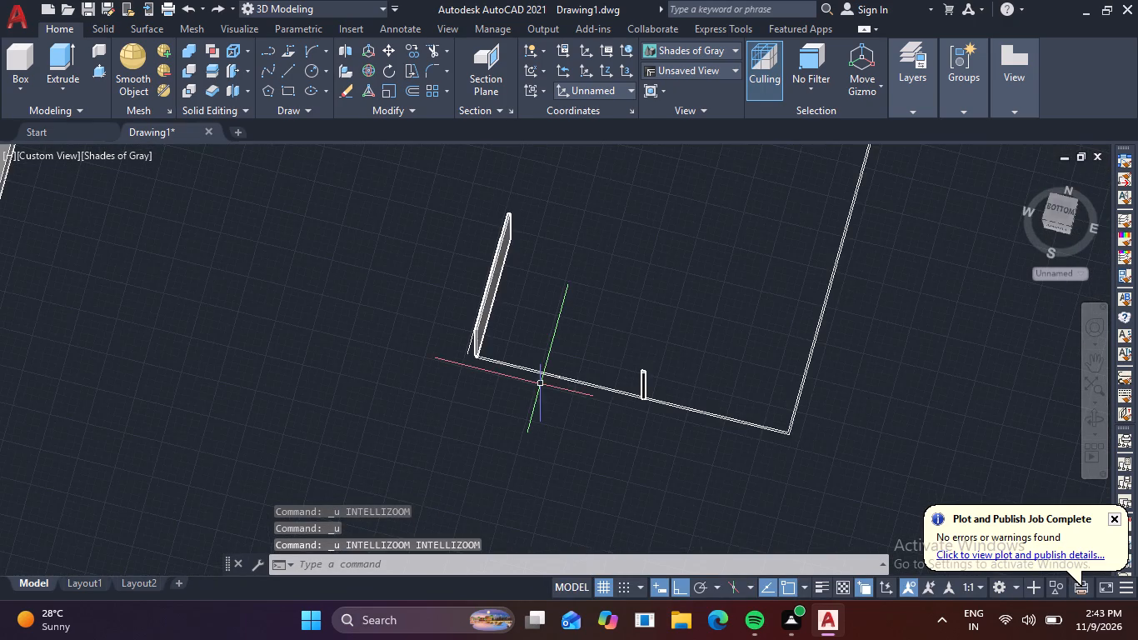
key(ctrl+z)
key(ctrl+z)
key(ctrl+z)
key(ctrl+z)
key(ctrl+z)
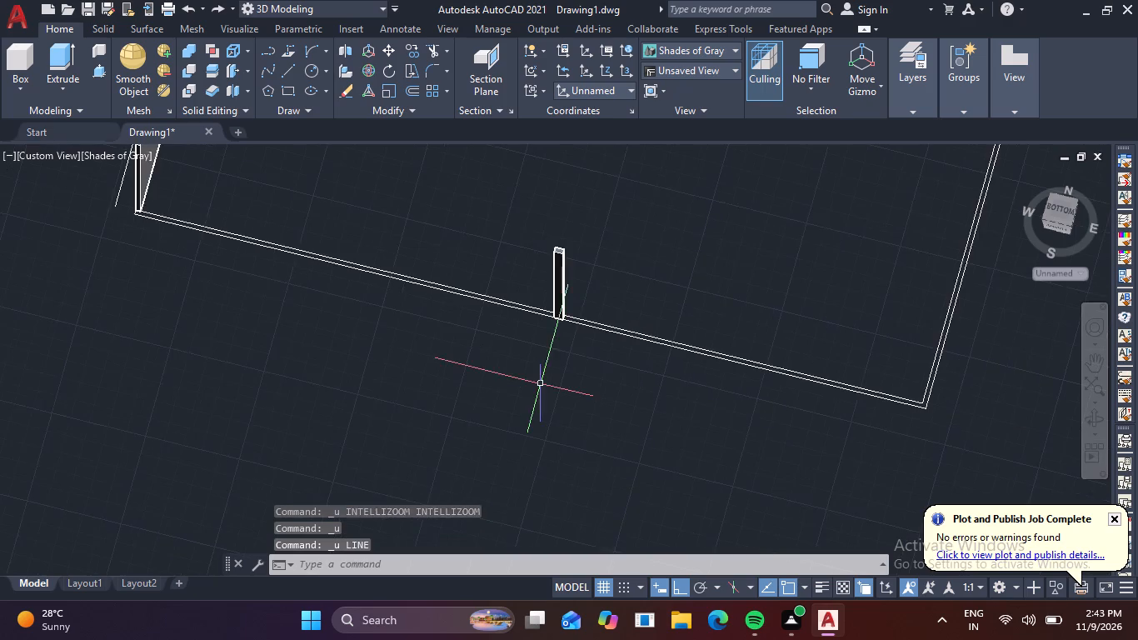
key(ctrl+z)
key(ctrl+z)
key(ctrl+z)
key(ctrl+z)
key(ctrl+z)
key(ctrl+z)
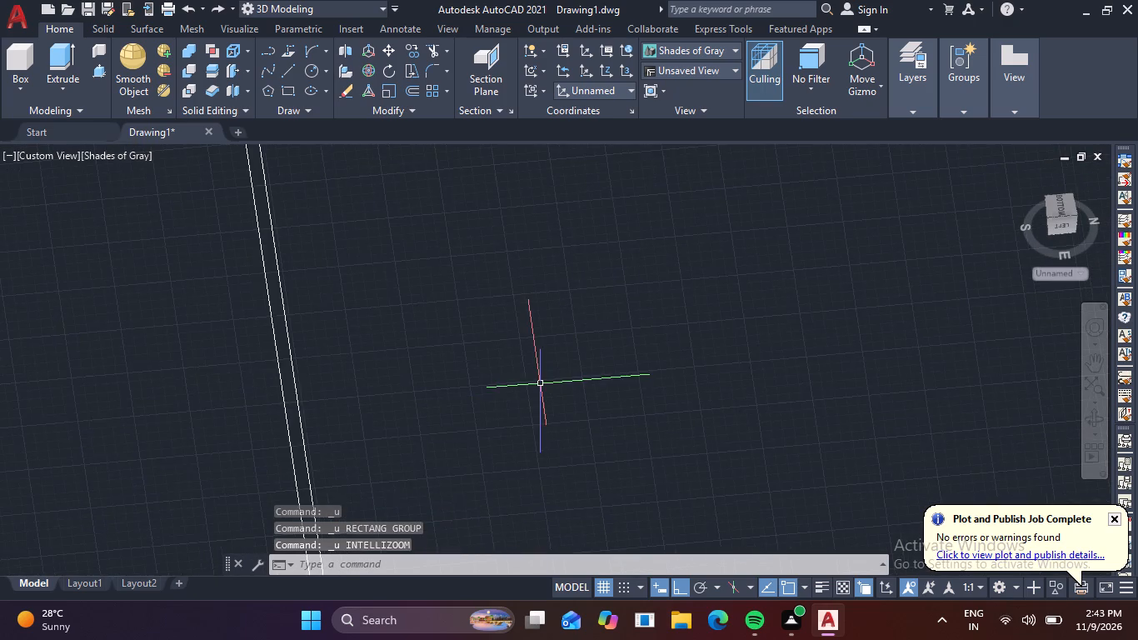
key(ctrl+z)
key(ctrl+z)
key(ctrl+z)
key(ctrl+z)
key(ctrl+z)
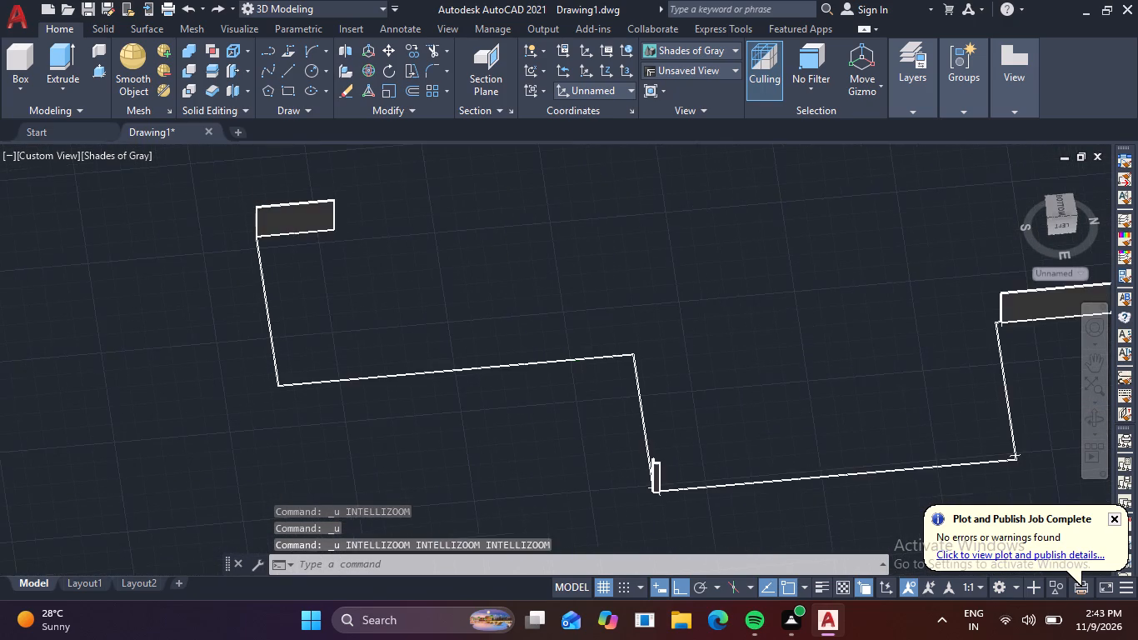
key(ctrl+z)
key(ctrl+z)
key(ctrl+z)
key(ctrl+z)
key(ctrl+z)
key(ctrl+z)
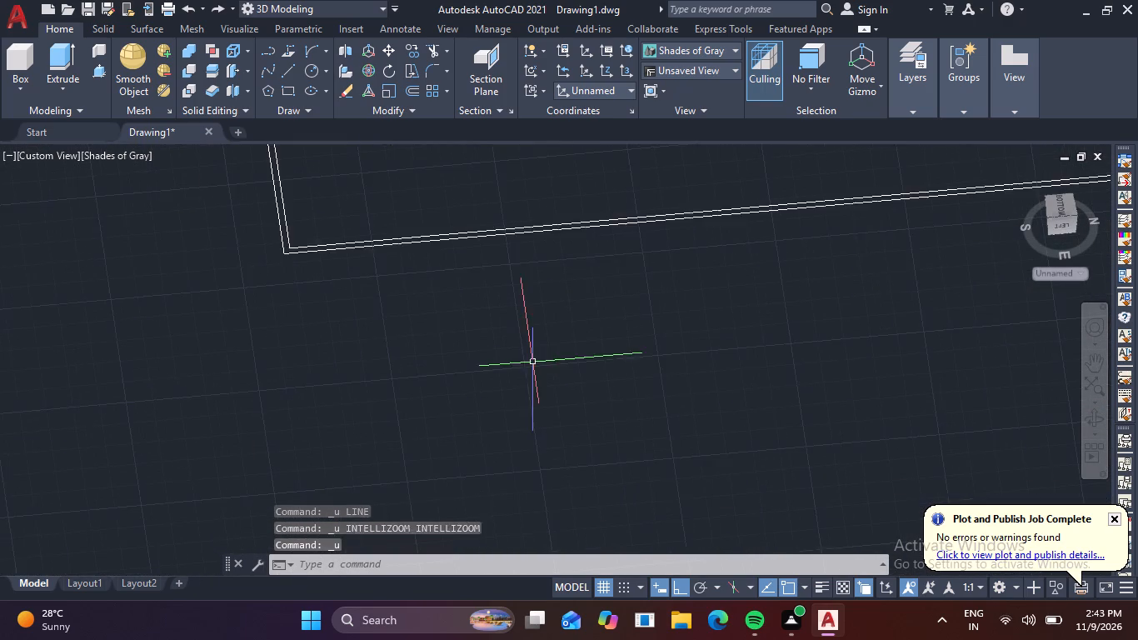
key(ctrl+z)
key(ctrl+z)
key(ctrl+z)
key(ctrl+z)
key(ctrl+z)
key(ctrl+z)
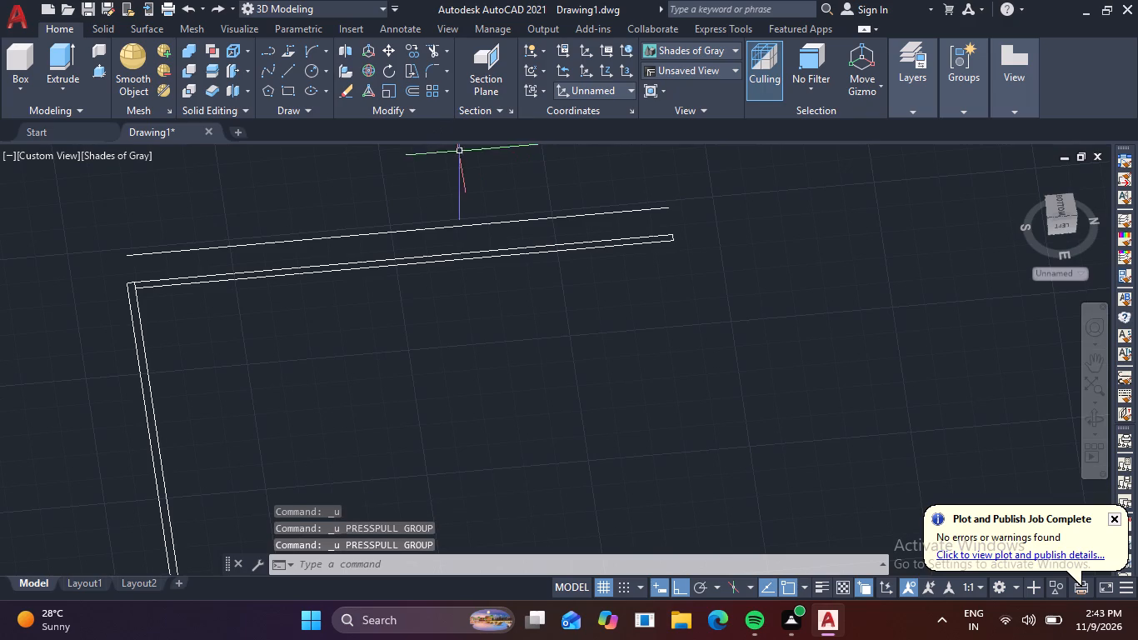
key(ctrl+z)
key(ctrl+z)
key(ctrl+z)
key(ctrl+z)
key(ctrl+z)
key(ctrl+z)
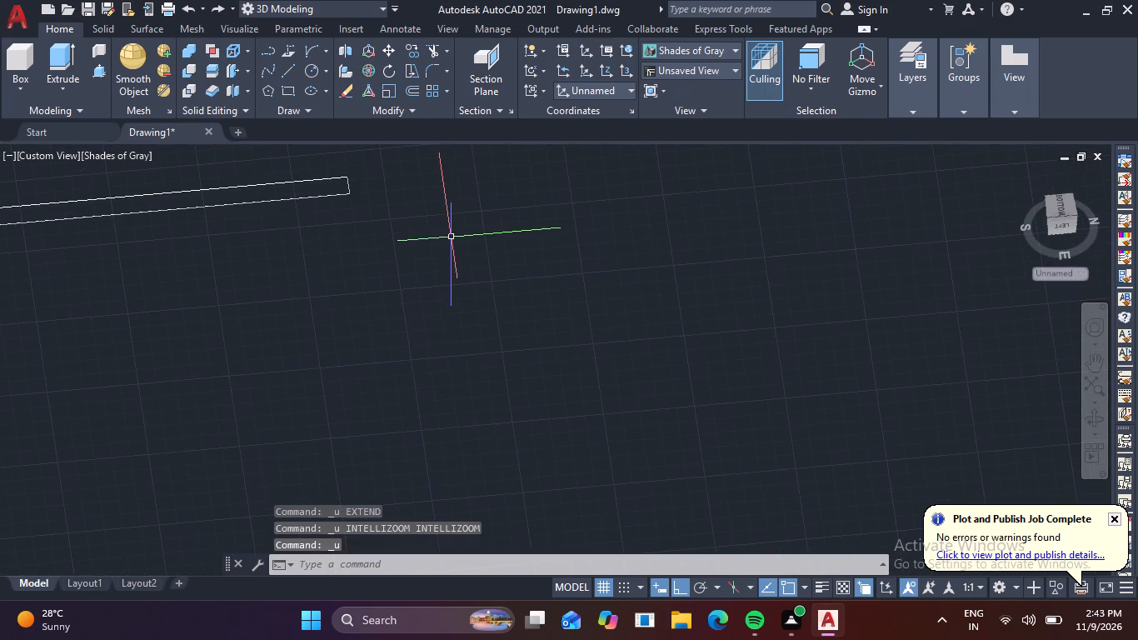
key(ctrl+z)
key(ctrl+z)
key(ctrl+z)
key(ctrl+z)
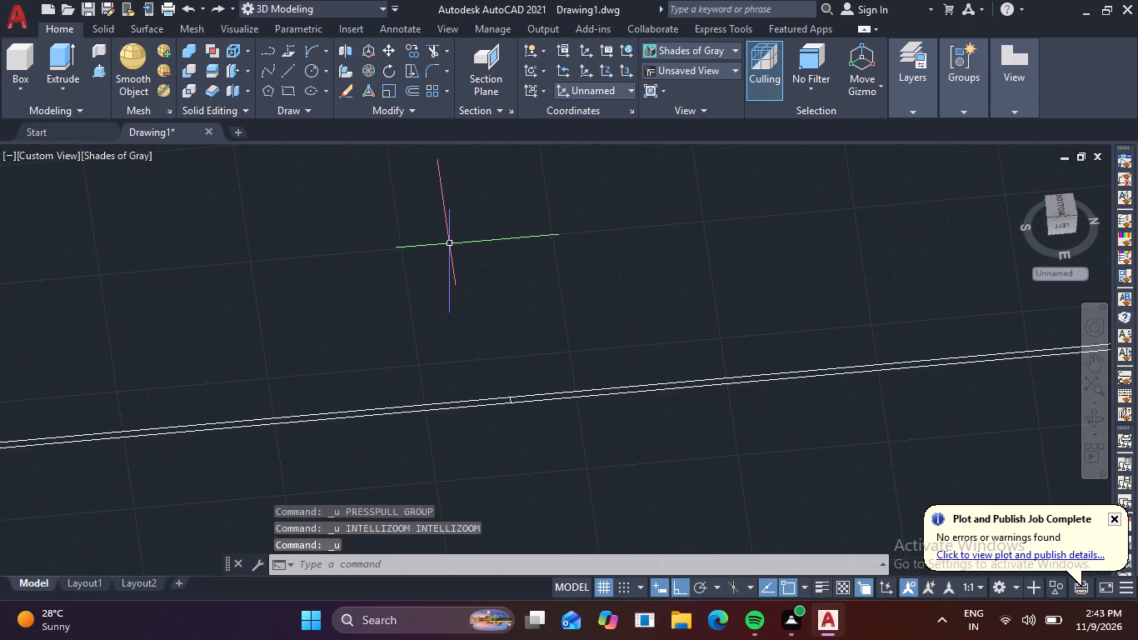
key(ctrl+z)
key(ctrl+z)
key(ctrl+z)
key(ctrl+z)
key(ctrl+z)
key(ctrl+z)
key(ctrl+z)
key(ctrl+z)
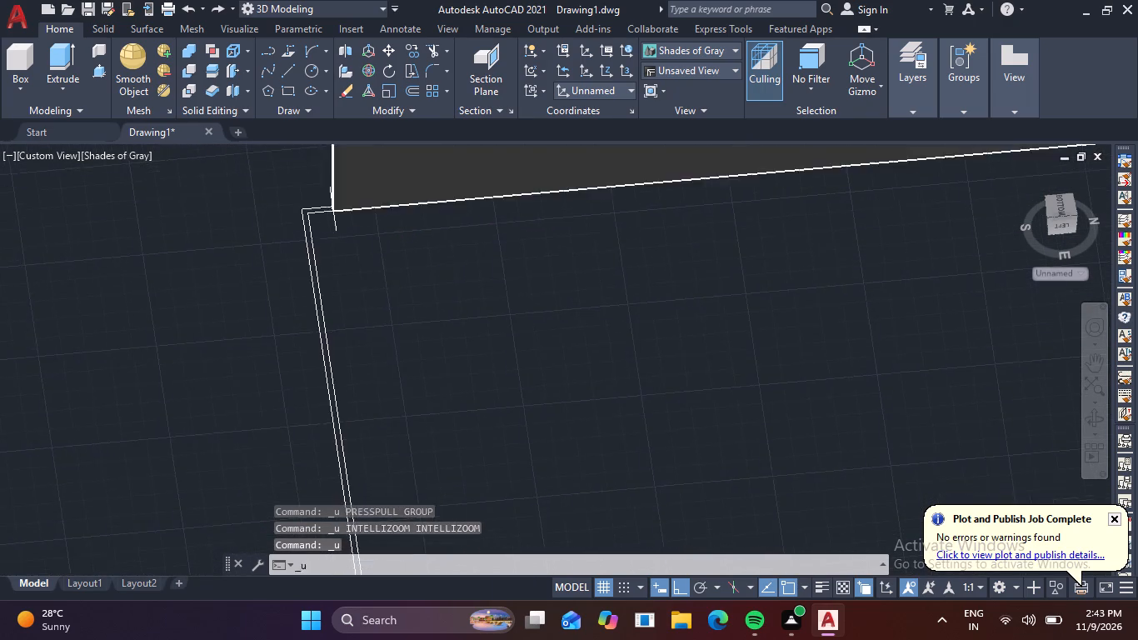
key(ctrl+z)
key(ctrl+z)
key(ctrl+z)
key(ctrl+z)
key(ctrl+z)
Draw a line across the wall band from the short end wall's inner corner to the outer wall edge.
scroll(442, 256, down, 2)
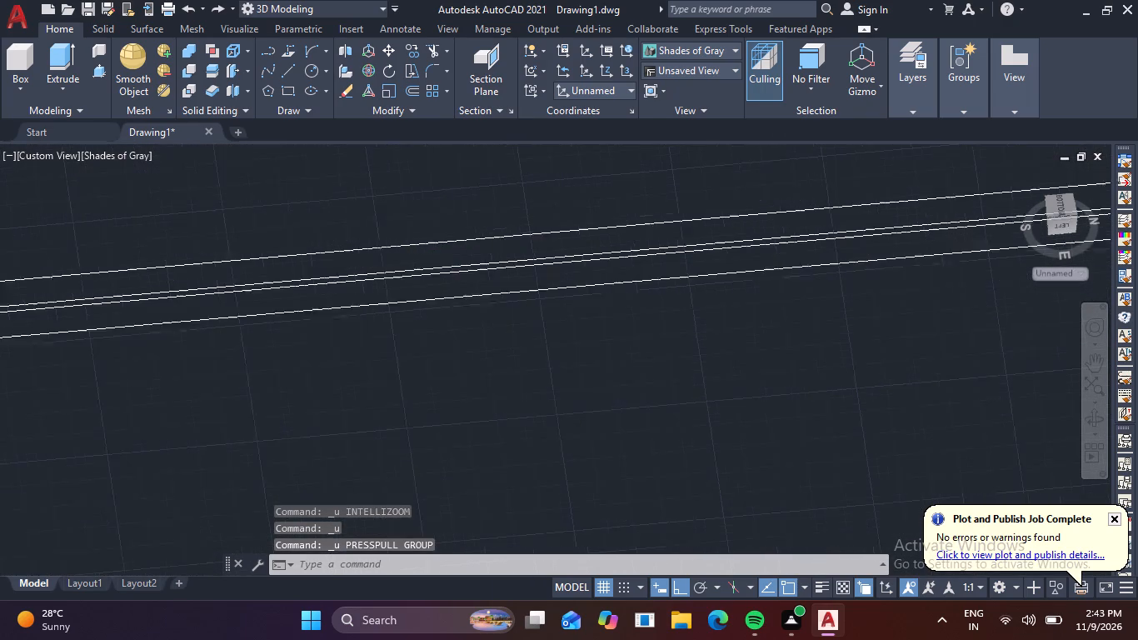
scroll(437, 264, down, 4)
scroll(368, 301, down, 3)
scroll(266, 260, up, 6)
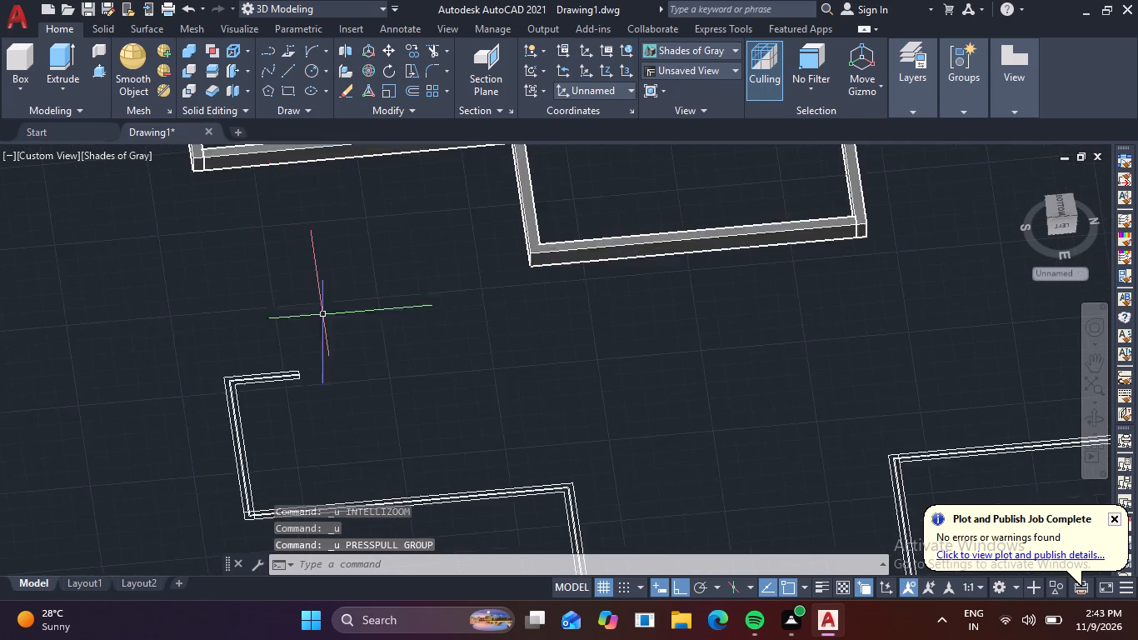
scroll(329, 319, up, 4)
middle_drag(300, 390, 386, 247)
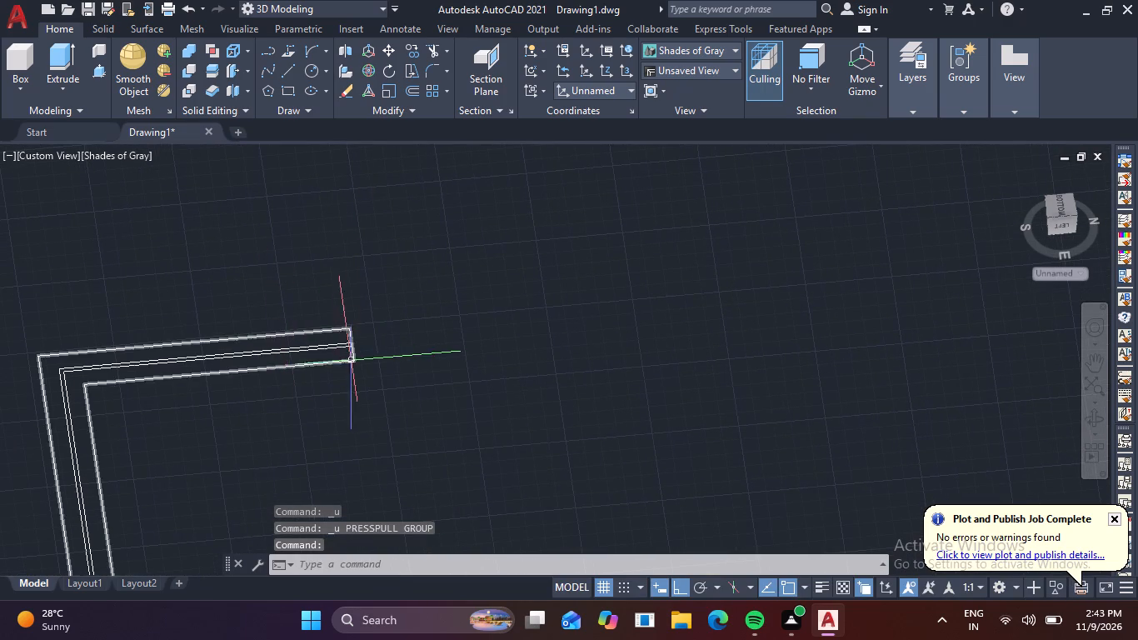
middle_drag(247, 379, 412, 326)
scroll(224, 322, up, 2)
scroll(278, 339, down, 4)
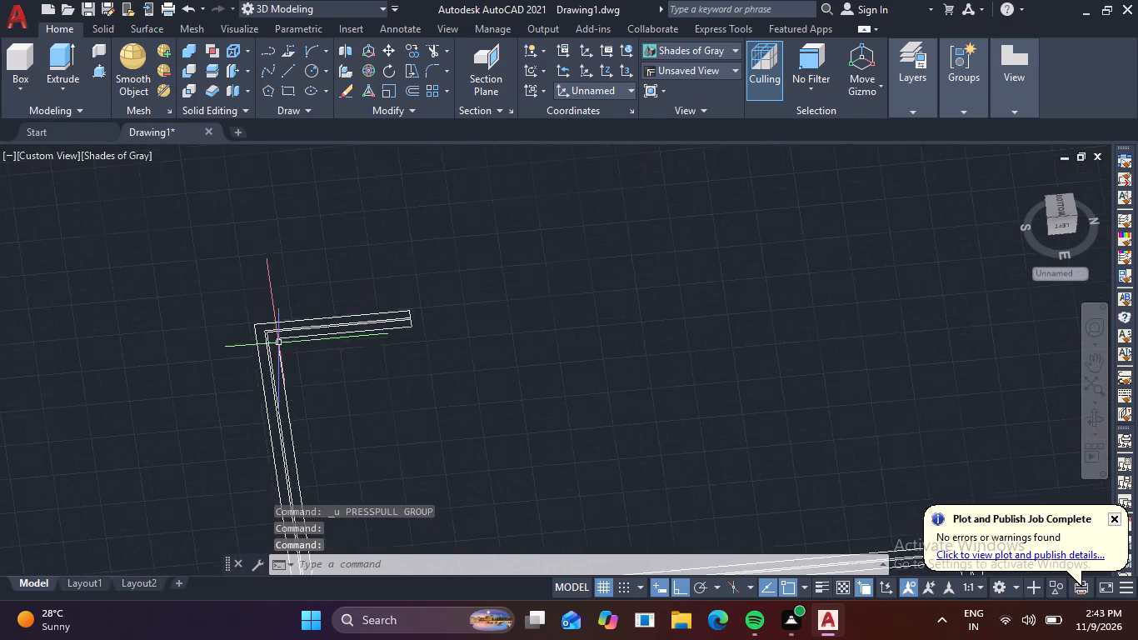
scroll(273, 362, up, 4)
key(l)
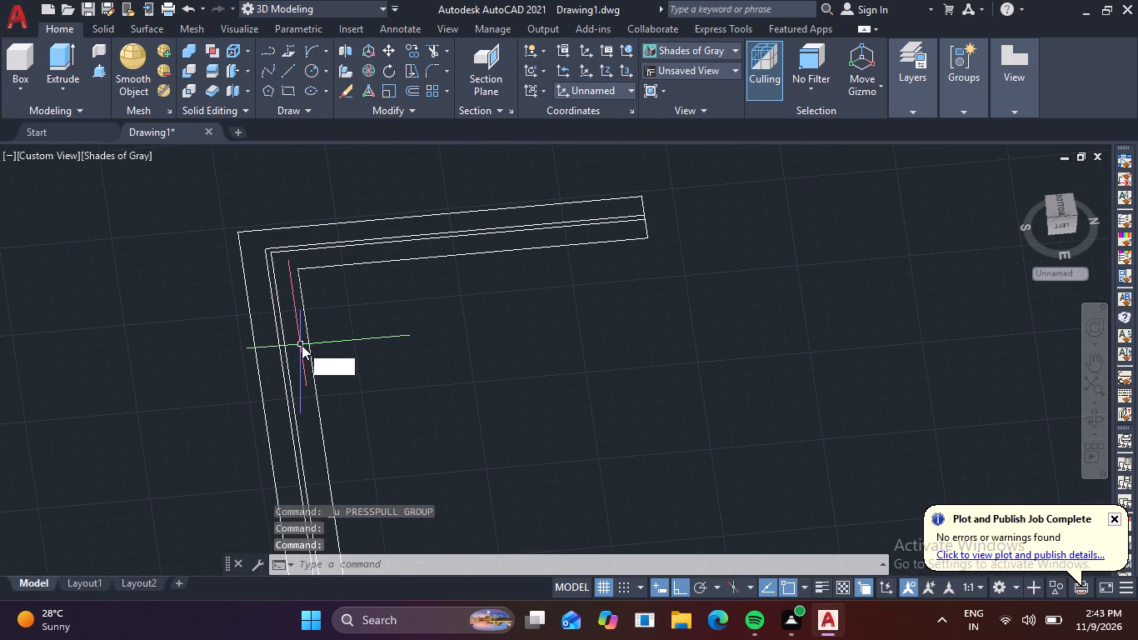
key(space)
scroll(292, 292, up, 1)
click(296, 262)
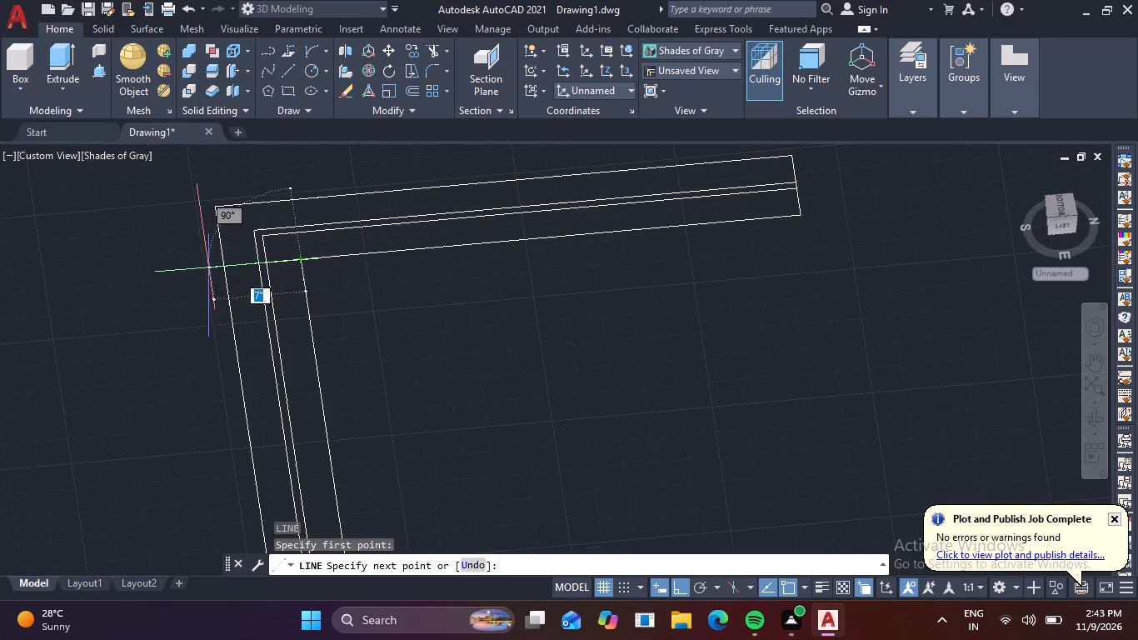
click(228, 269)
key(Escape)
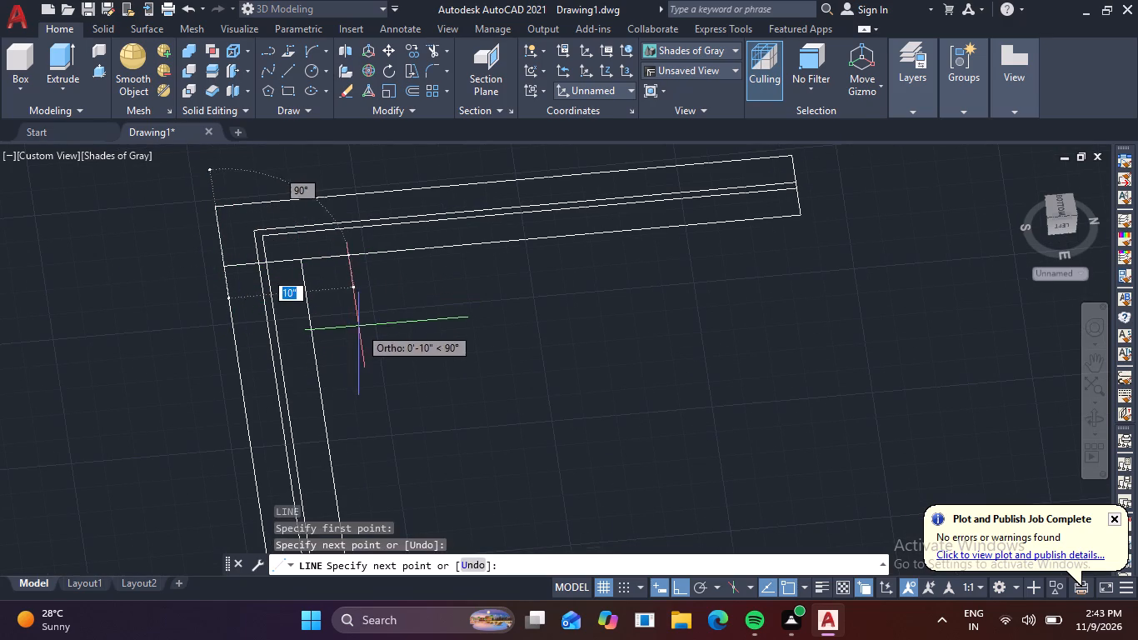
click(353, 236)
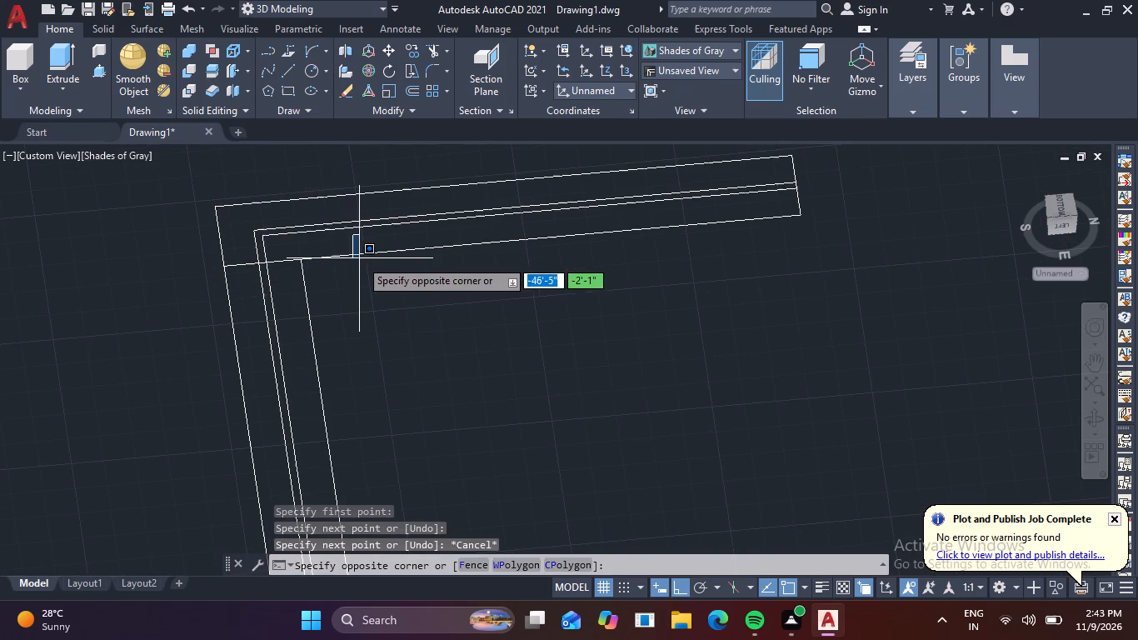
key(Escape)
Trim the two middle lines out of the short end wall, including their portions inside the corner.
key(t)
key(r)
key(space)
click(414, 235)
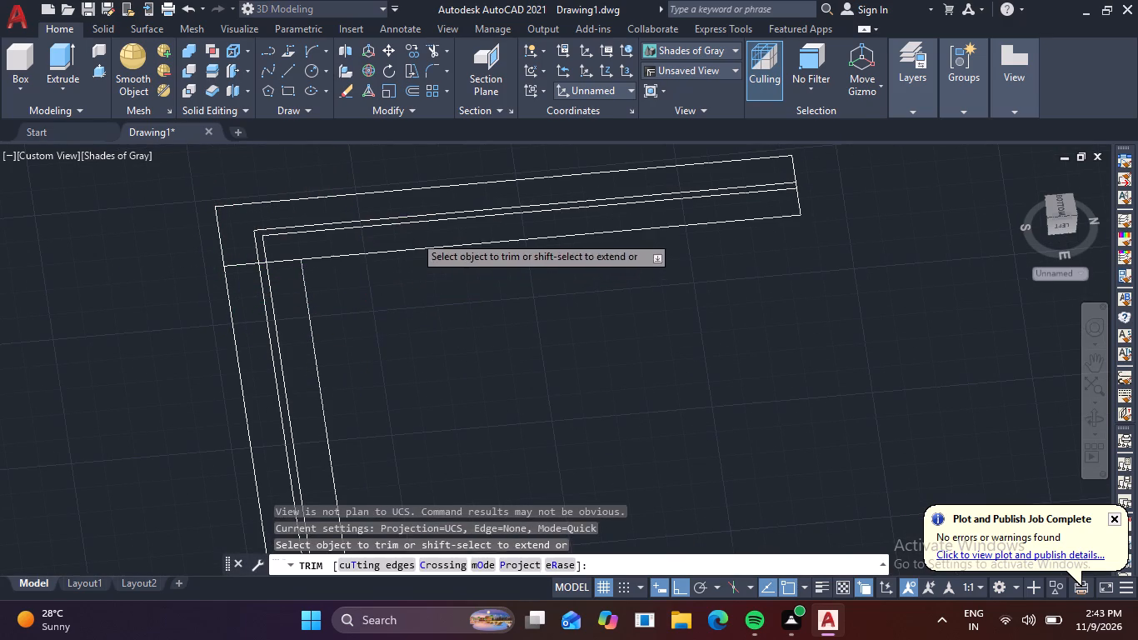
click(407, 209)
click(277, 250)
click(246, 242)
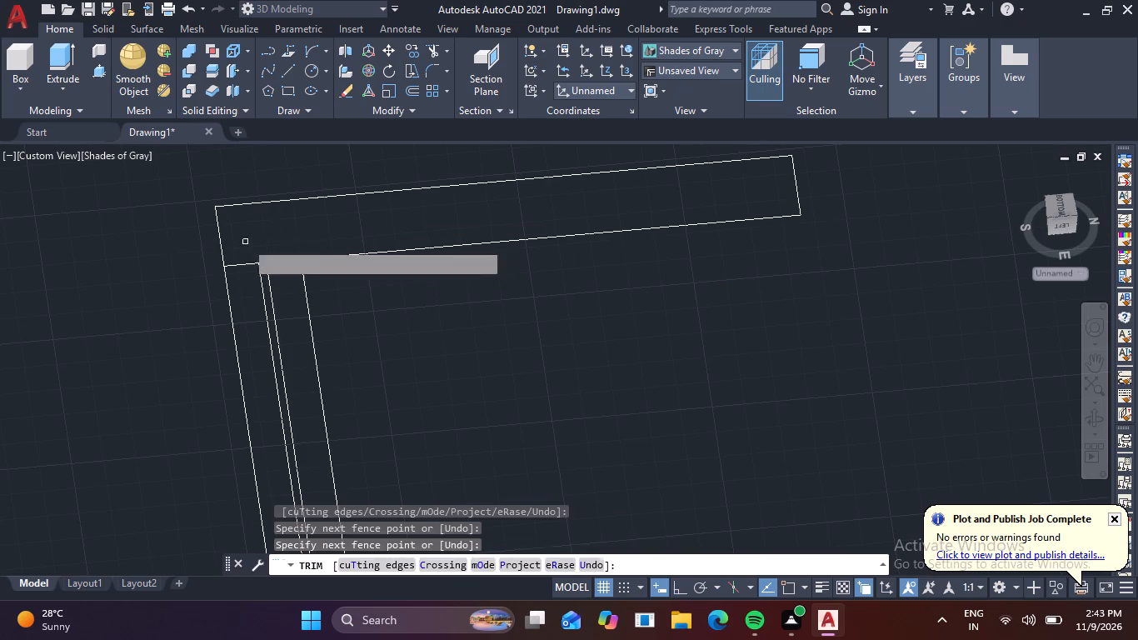
scroll(287, 233, down, 3)
middle_drag(348, 290, 357, 235)
key(Escape)
scroll(307, 225, up, 3)
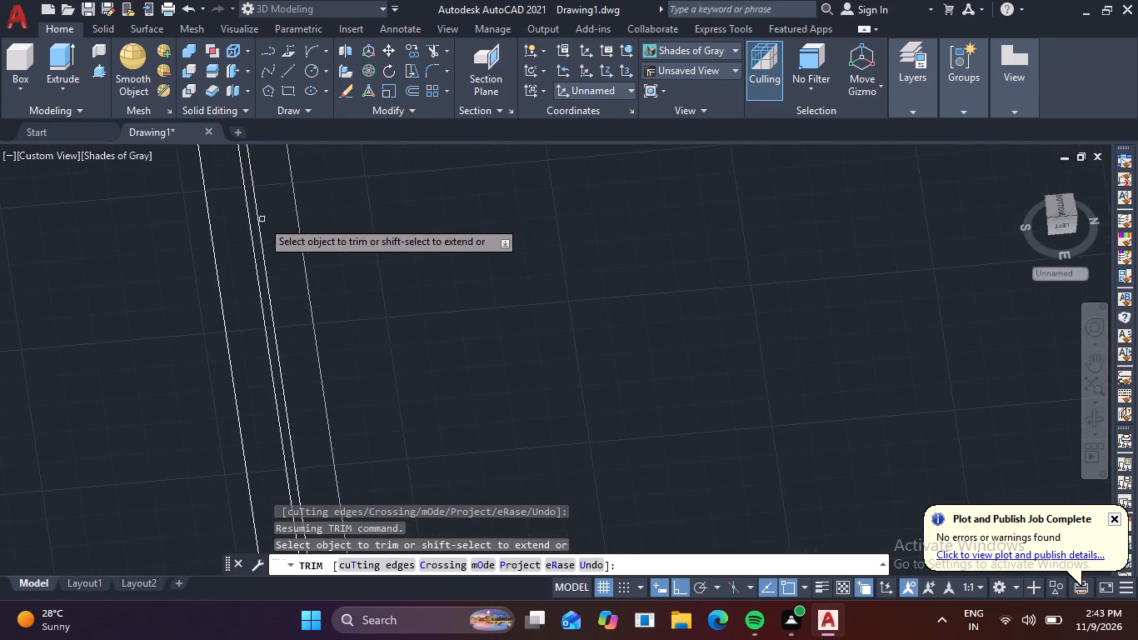
scroll(253, 222, down, 1)
middle_drag(272, 227, 269, 302)
scroll(249, 255, up, 3)
scroll(258, 245, down, 5)
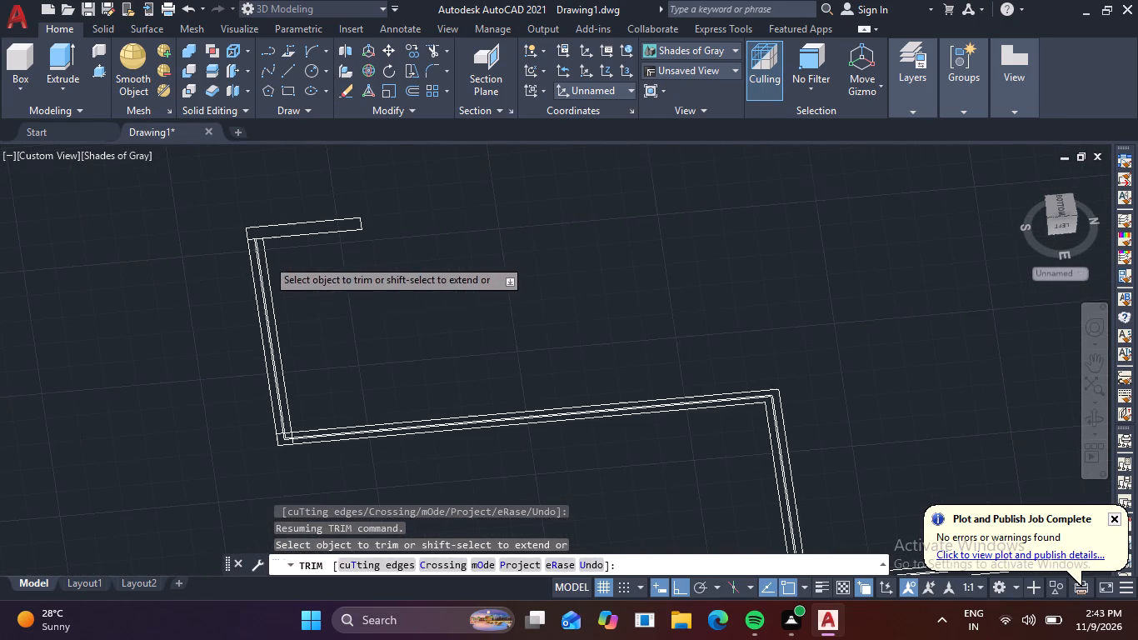
middle_drag(294, 315, 281, 246)
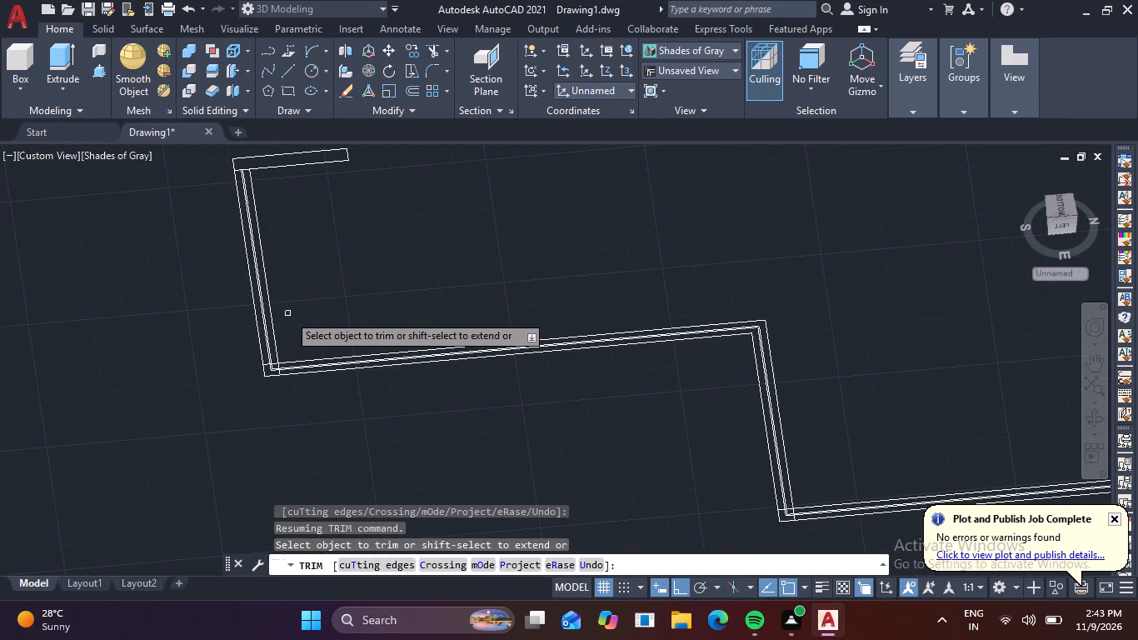
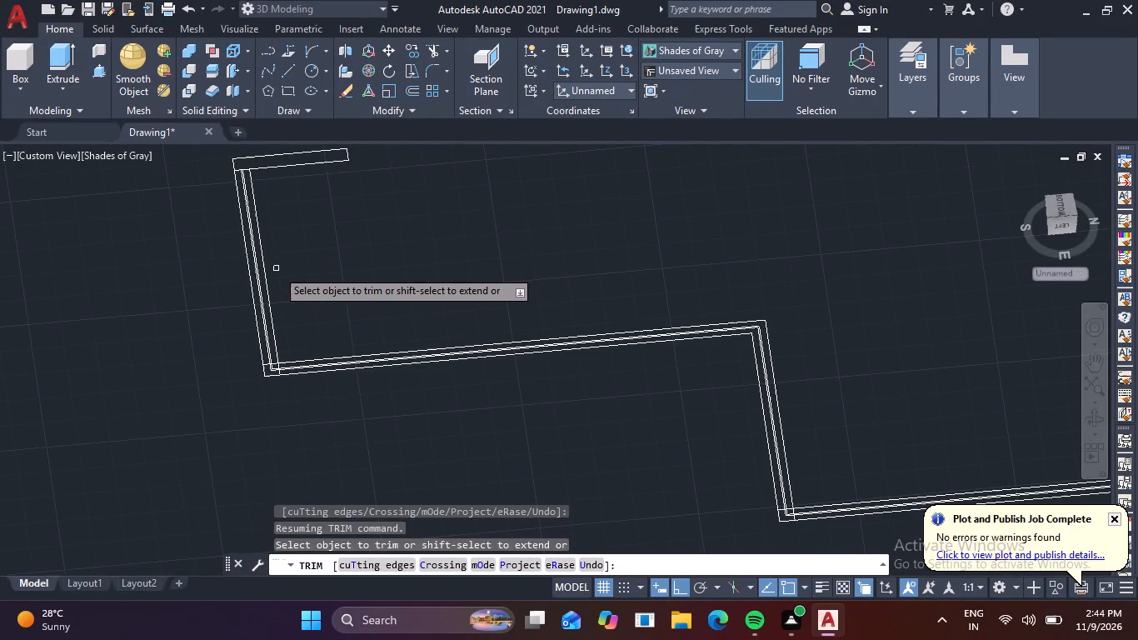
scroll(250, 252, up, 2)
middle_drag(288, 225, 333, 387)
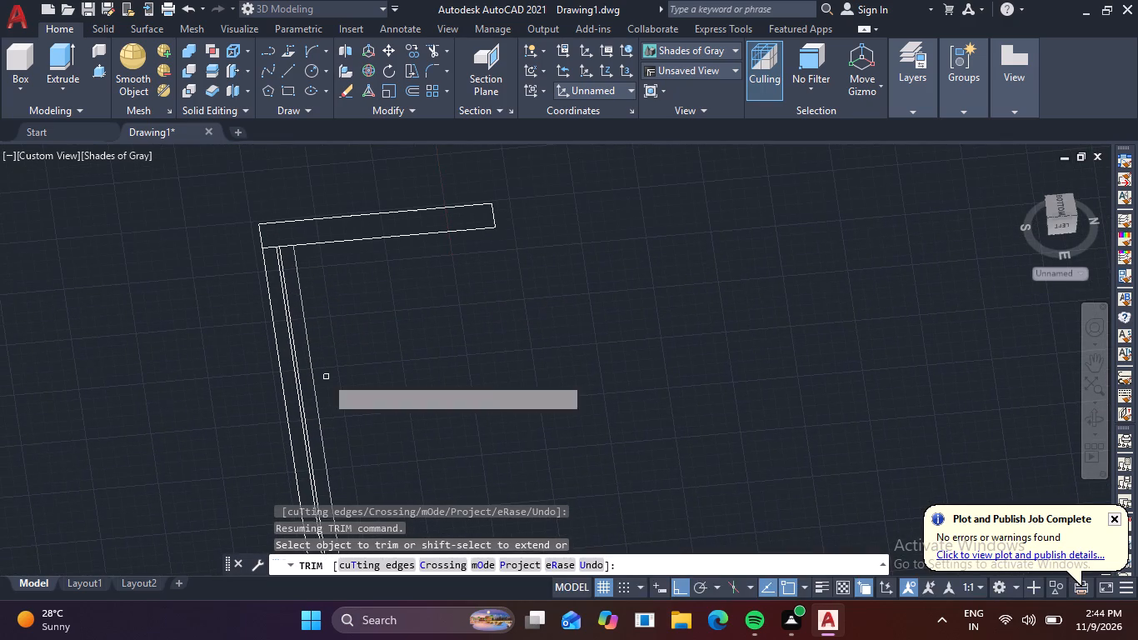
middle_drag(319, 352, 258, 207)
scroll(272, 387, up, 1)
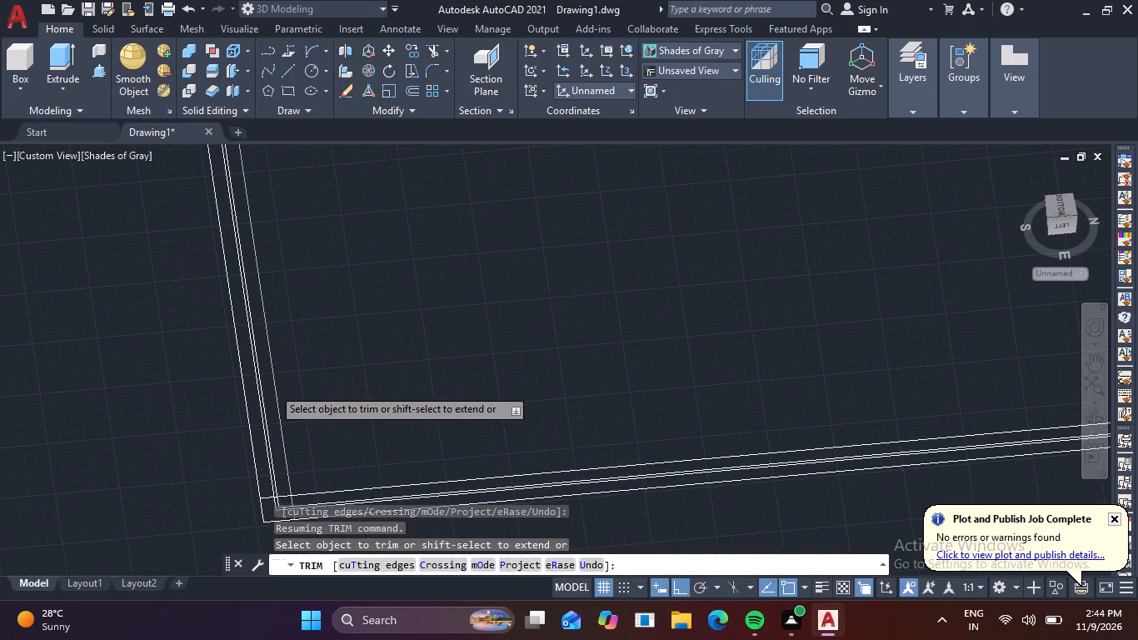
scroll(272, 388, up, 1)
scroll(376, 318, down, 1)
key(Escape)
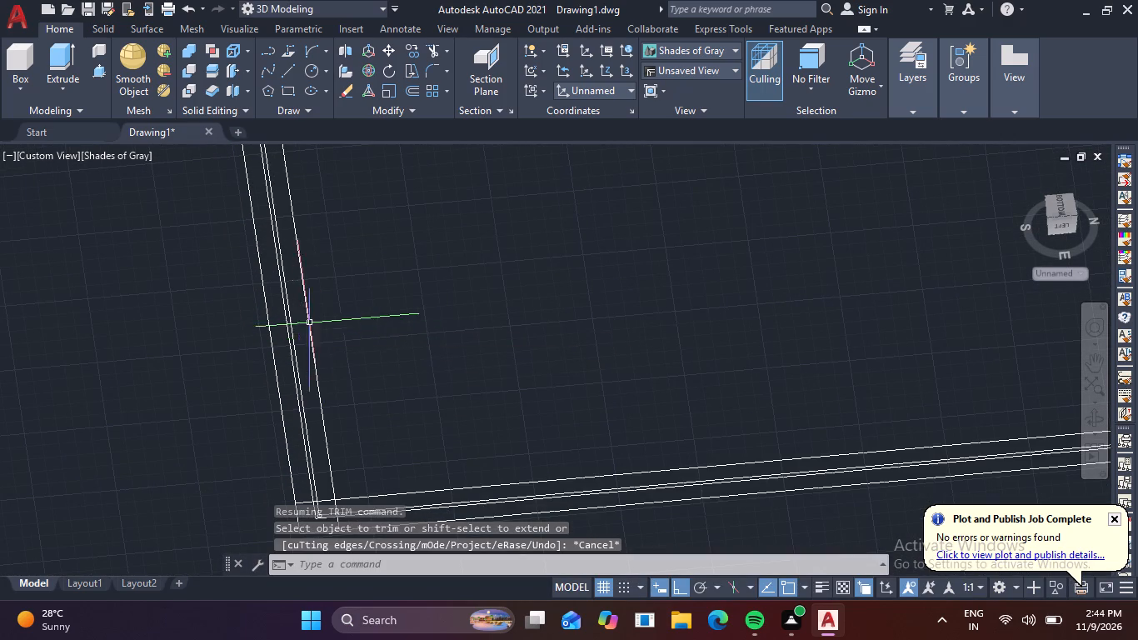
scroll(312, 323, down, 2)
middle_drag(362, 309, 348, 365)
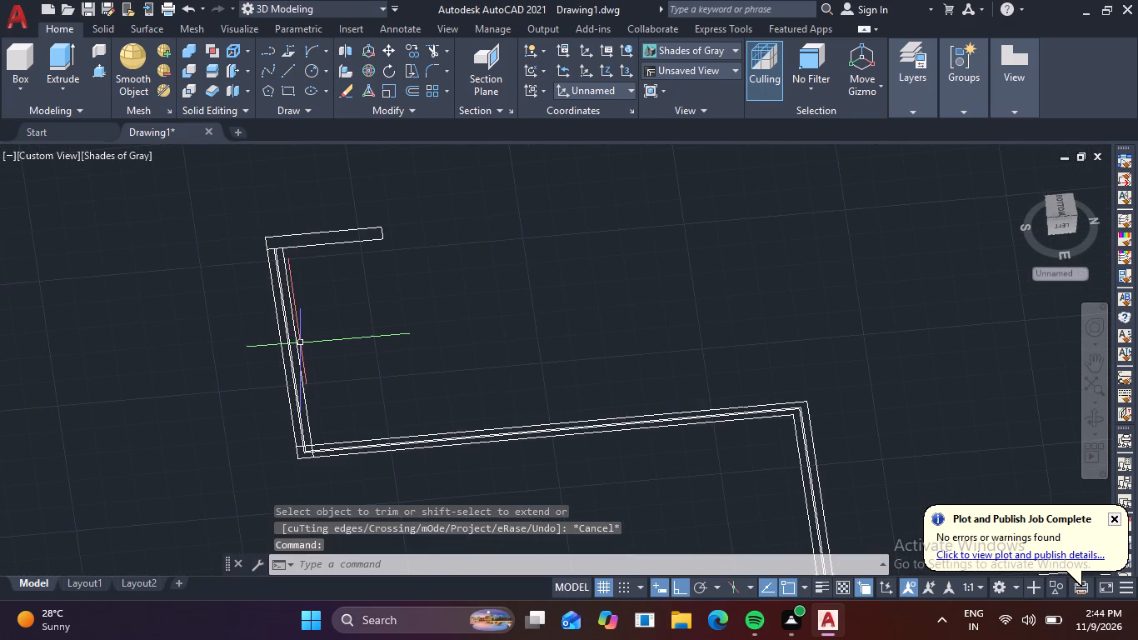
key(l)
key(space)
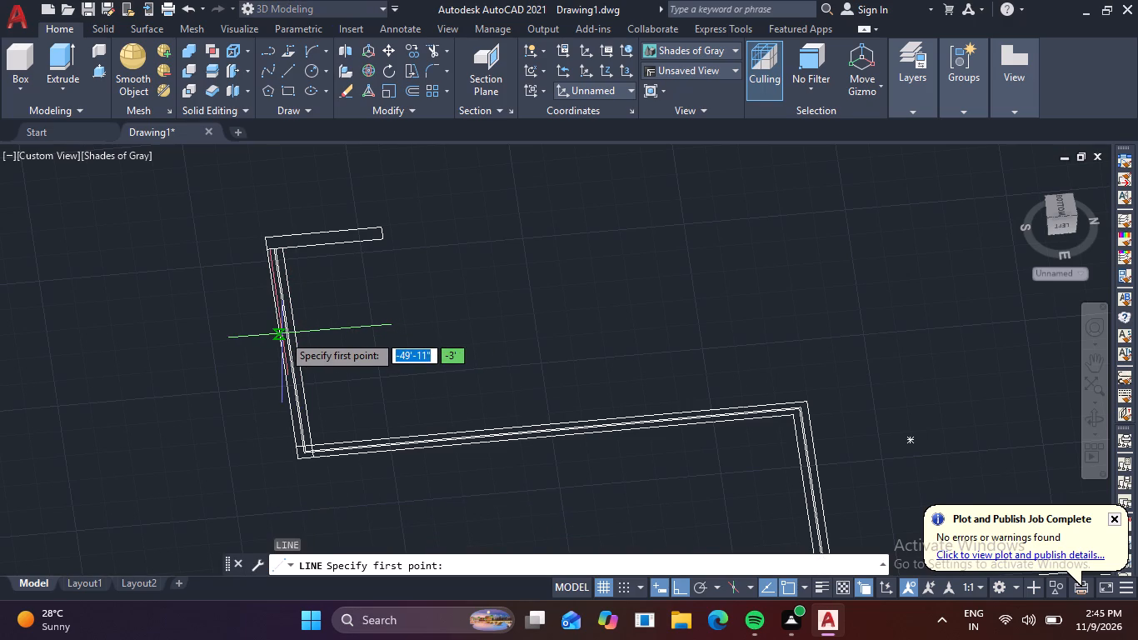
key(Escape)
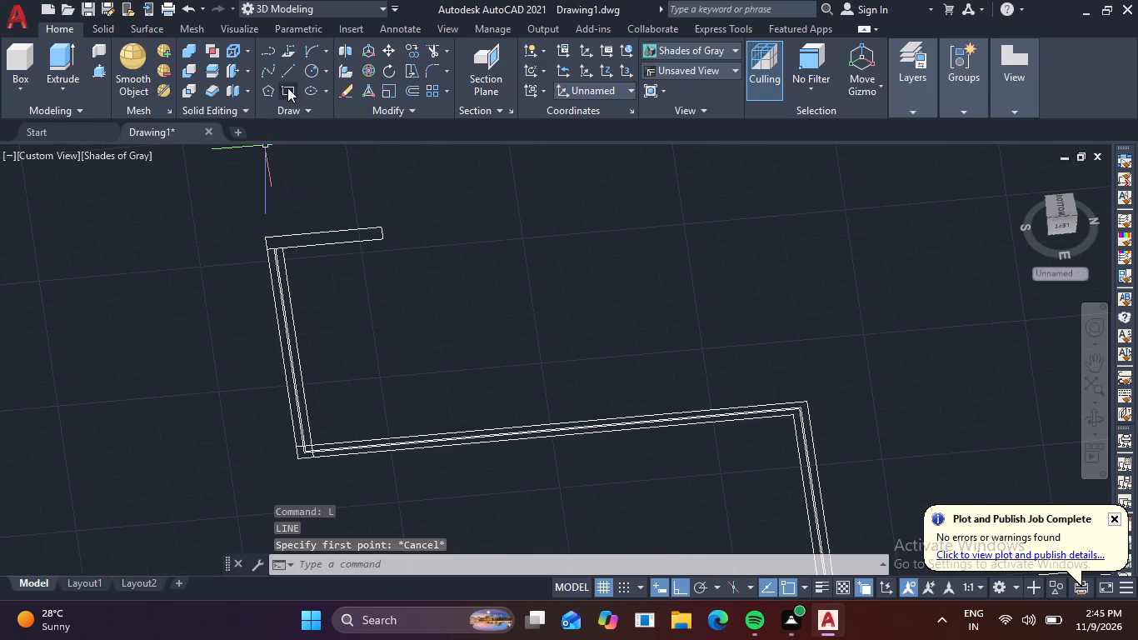
Draw a small rectangle between the two middle lines of the wall adjoining the short end wall, entering 1.5 for its size.
click(290, 87)
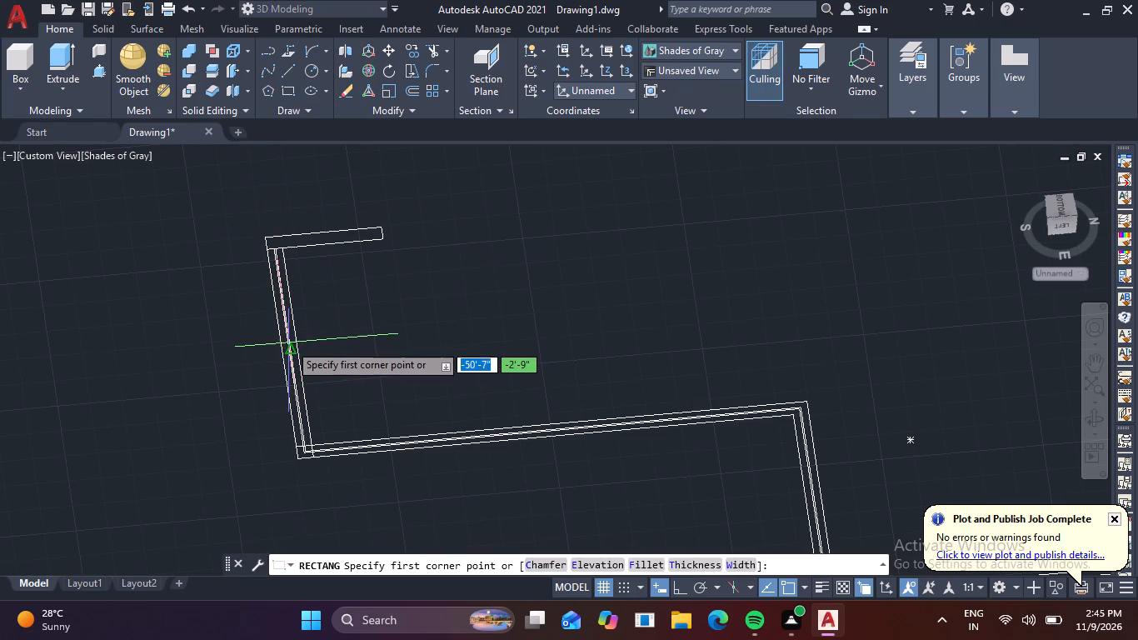
scroll(281, 352, up, 4)
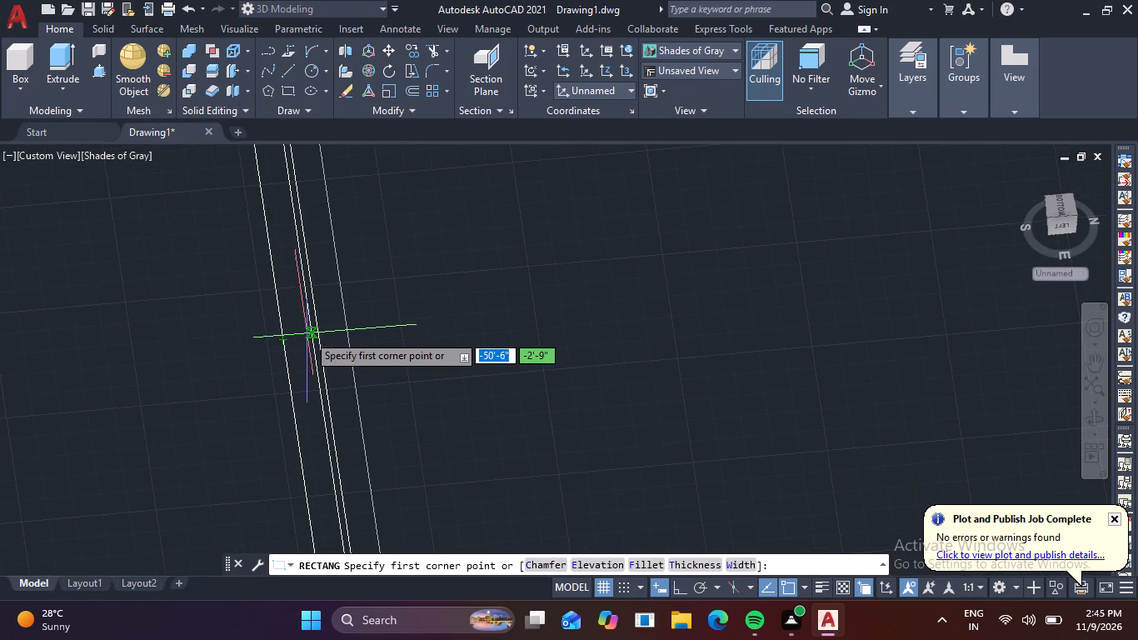
click(312, 336)
scroll(322, 347, up, 2)
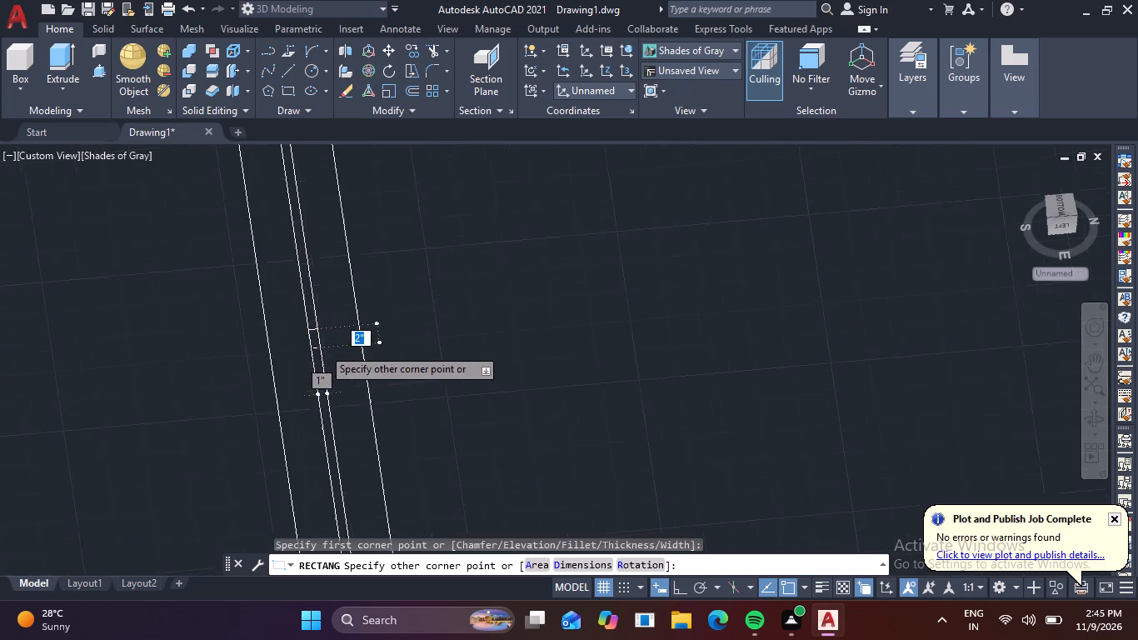
scroll(322, 347, up, 2)
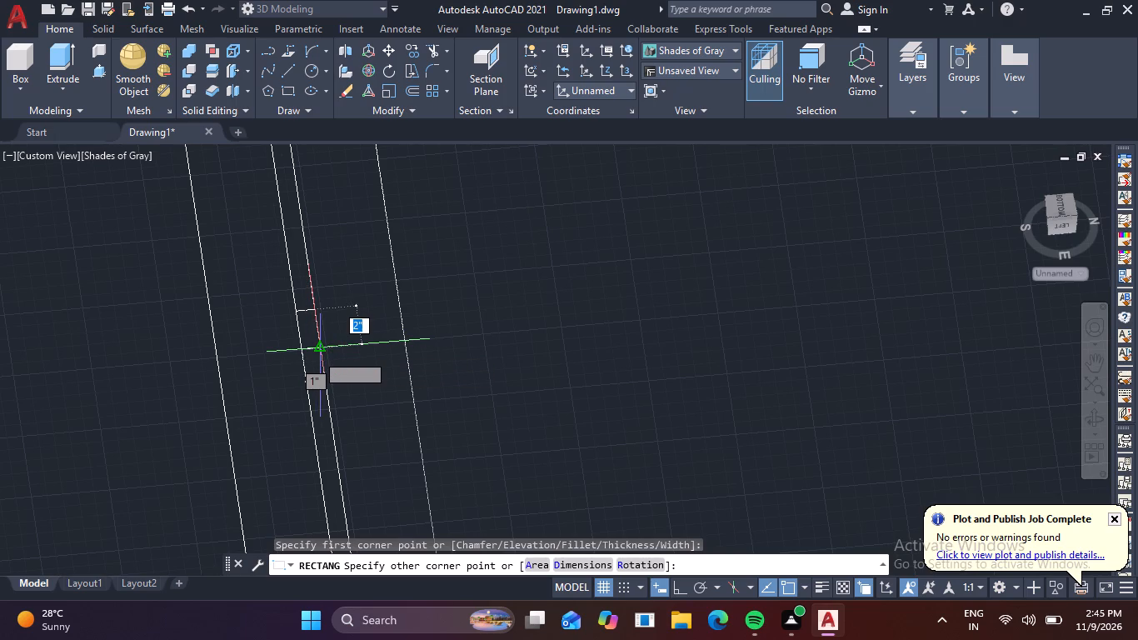
key(1)
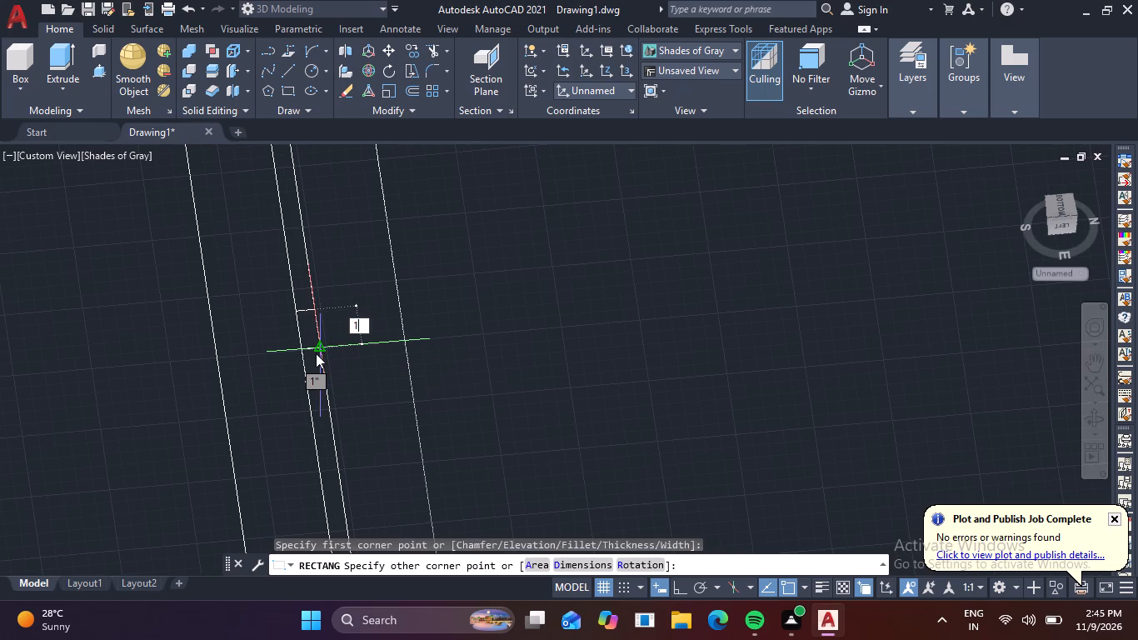
key(period)
key(5)
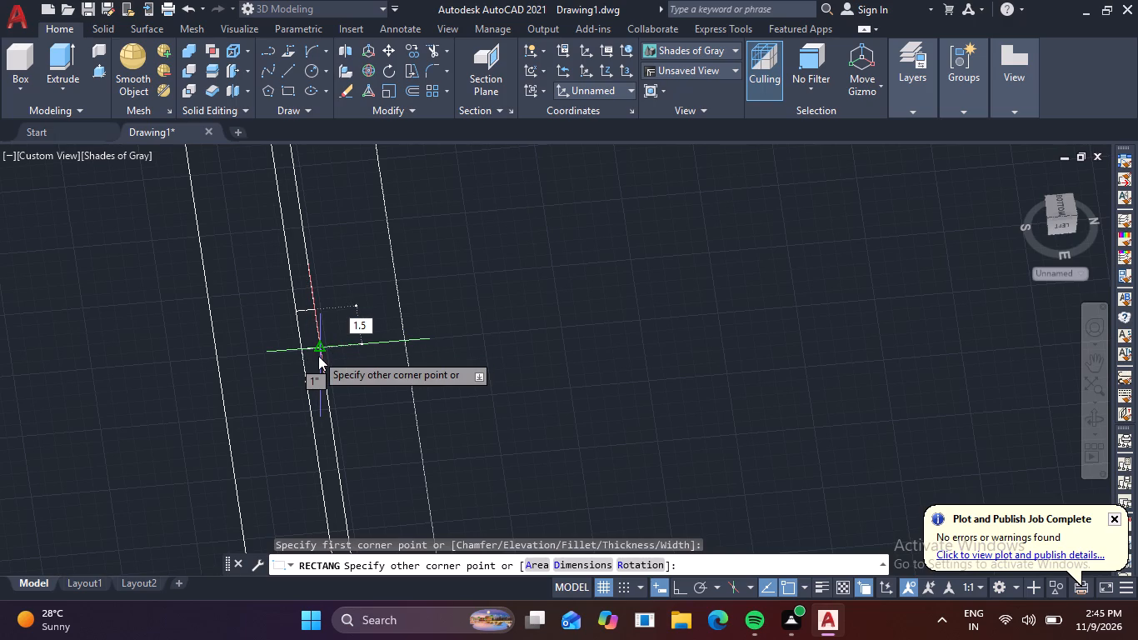
key(space)
scroll(311, 357, up, 2)
scroll(320, 351, down, 3)
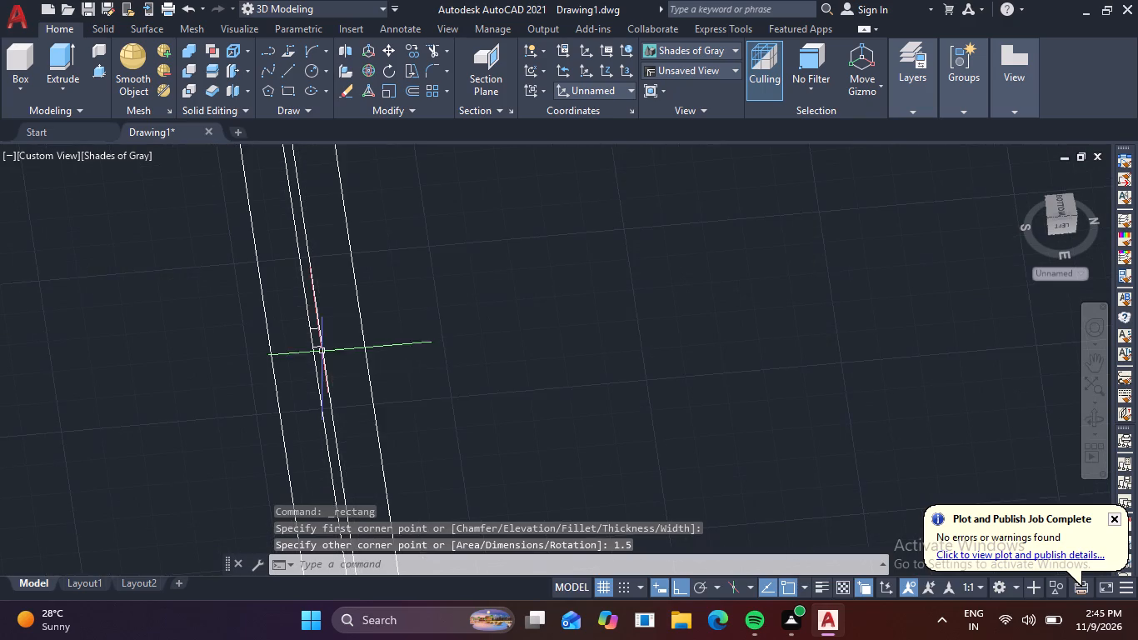
Trim away the two outermost boundary lines of the wall adjoining the short end wall, keeping its middle lines.
middle_drag(359, 372, 303, 280)
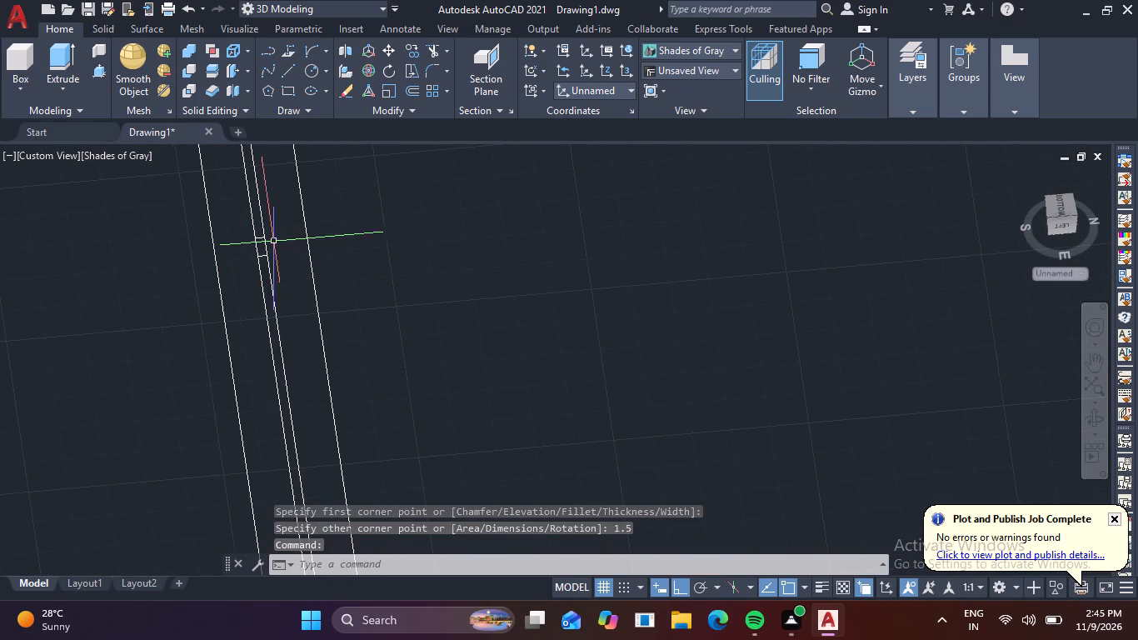
scroll(327, 251, down, 2)
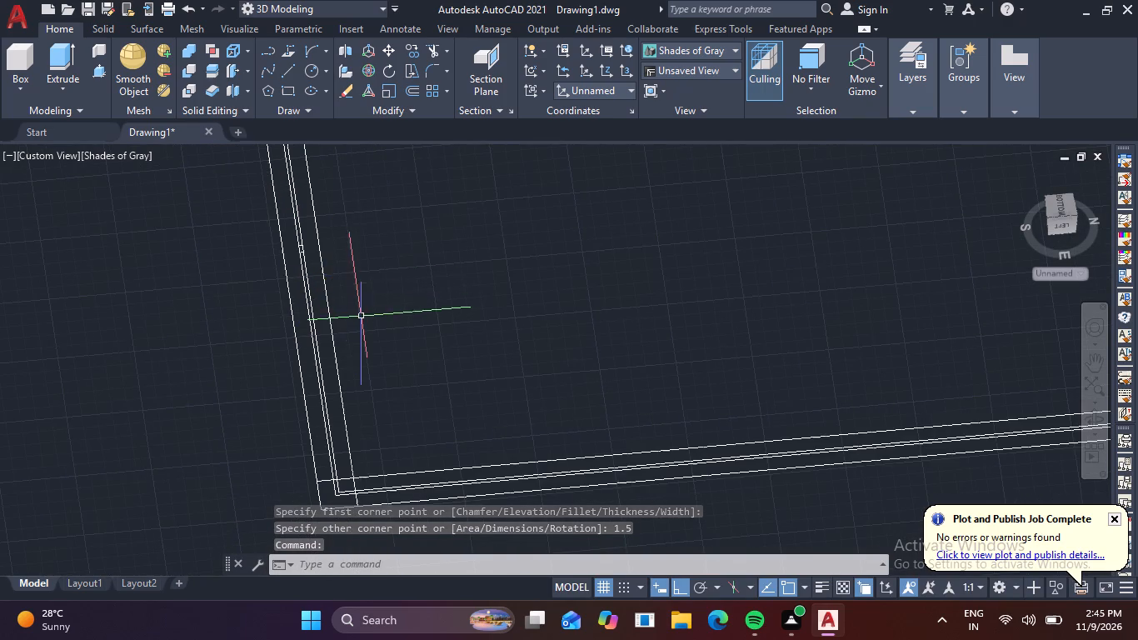
middle_drag(362, 317, 352, 284)
middle_drag(372, 327, 393, 402)
middle_drag(336, 231, 354, 349)
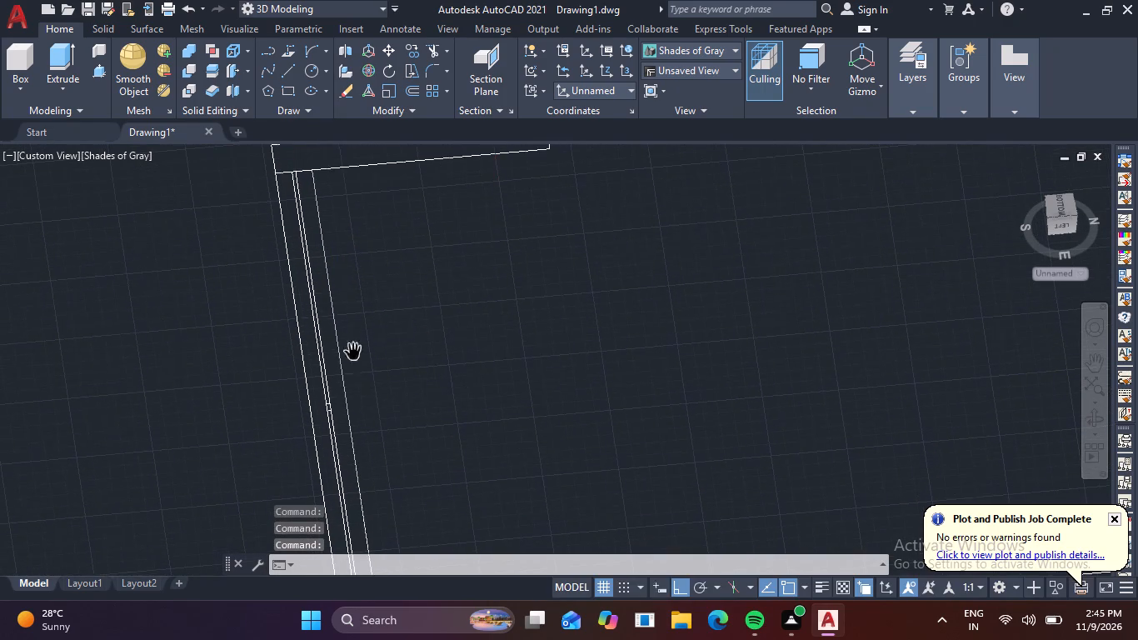
click(332, 296)
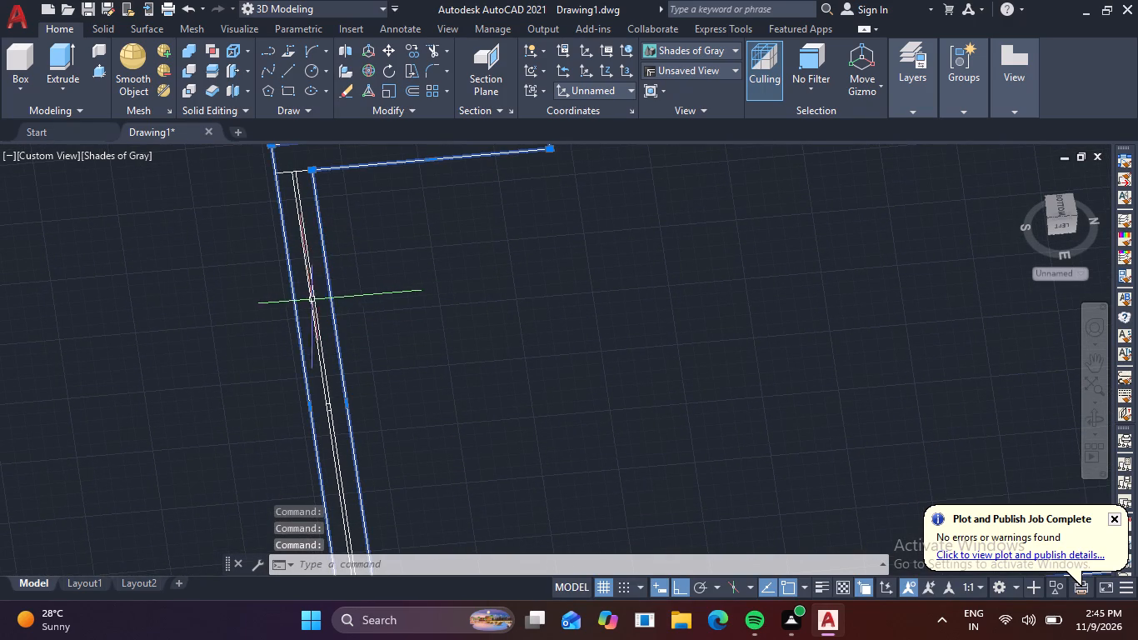
key(Escape)
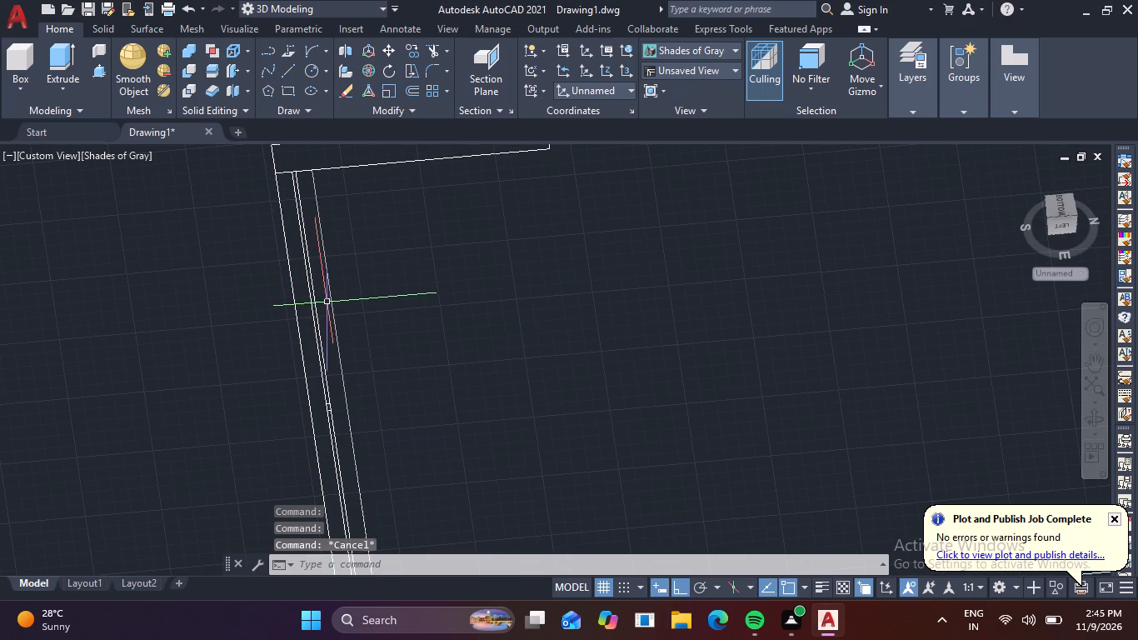
key(t)
key(r)
key(space)
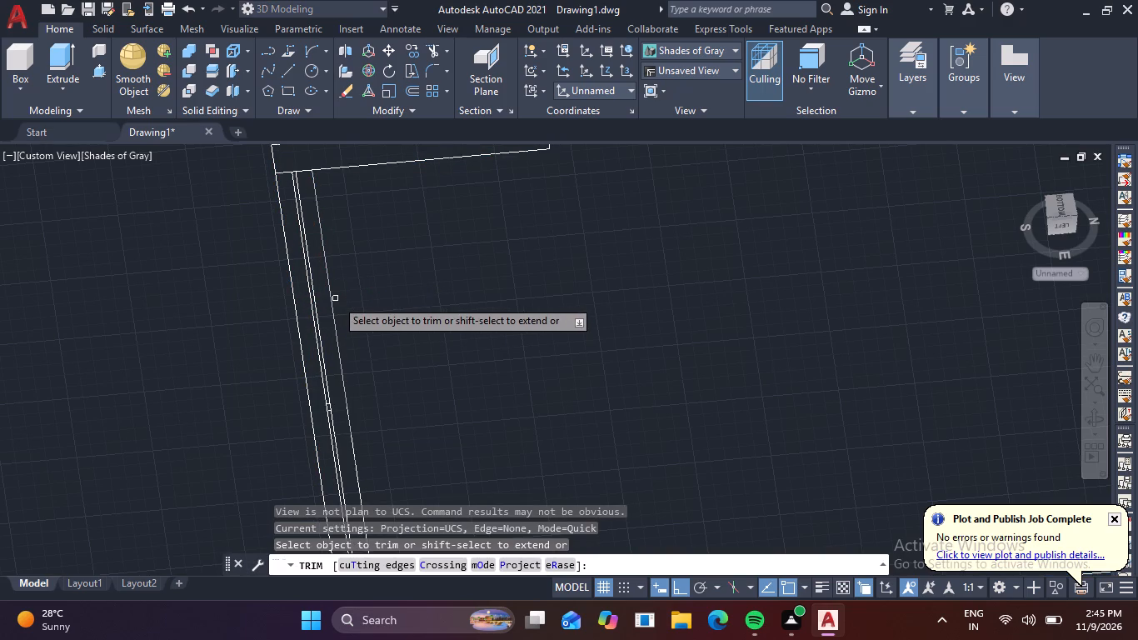
click(329, 297)
click(297, 319)
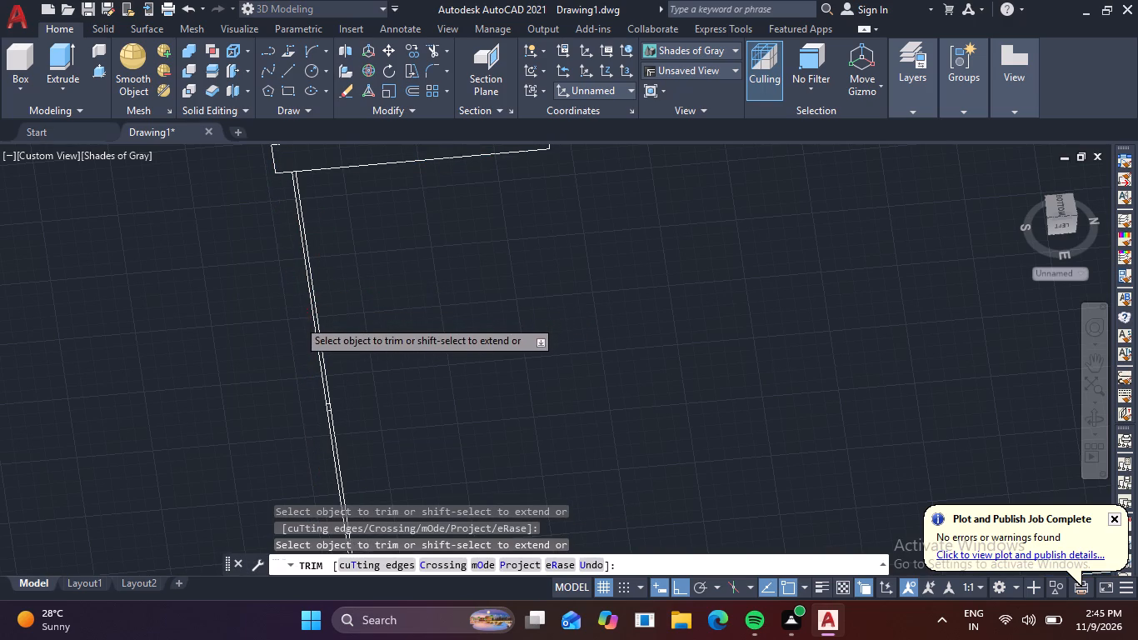
Trim the projecting boundary-line stub and the crossing-line pieces at the corner with the first long wall.
scroll(337, 307, down, 3)
middle_drag(382, 374, 344, 321)
scroll(340, 361, up, 5)
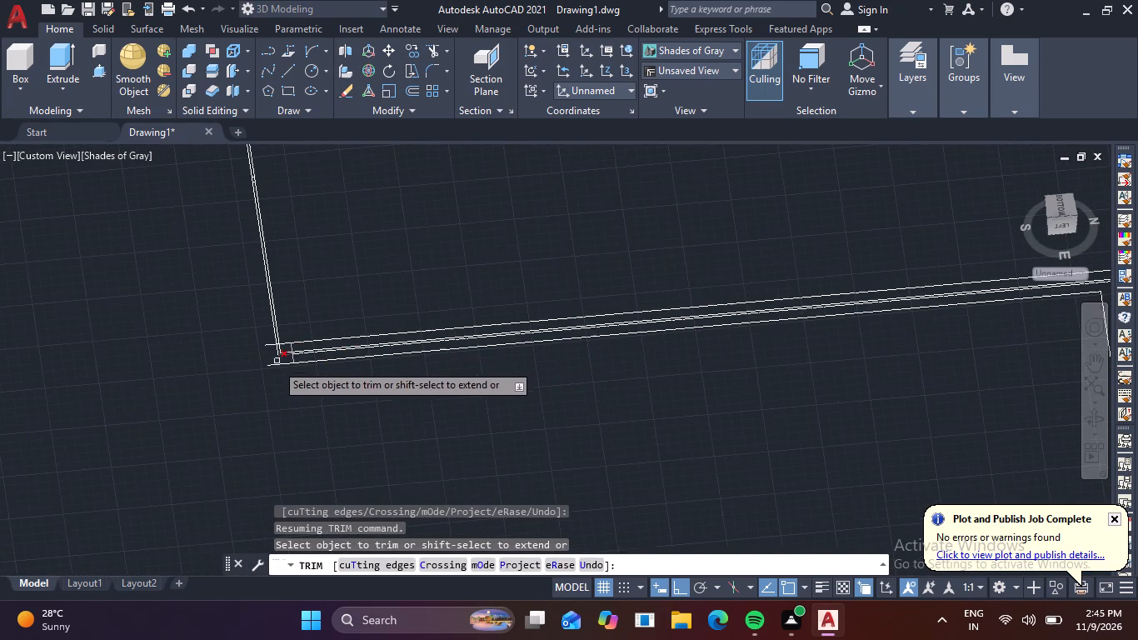
scroll(285, 362, up, 4)
click(292, 364)
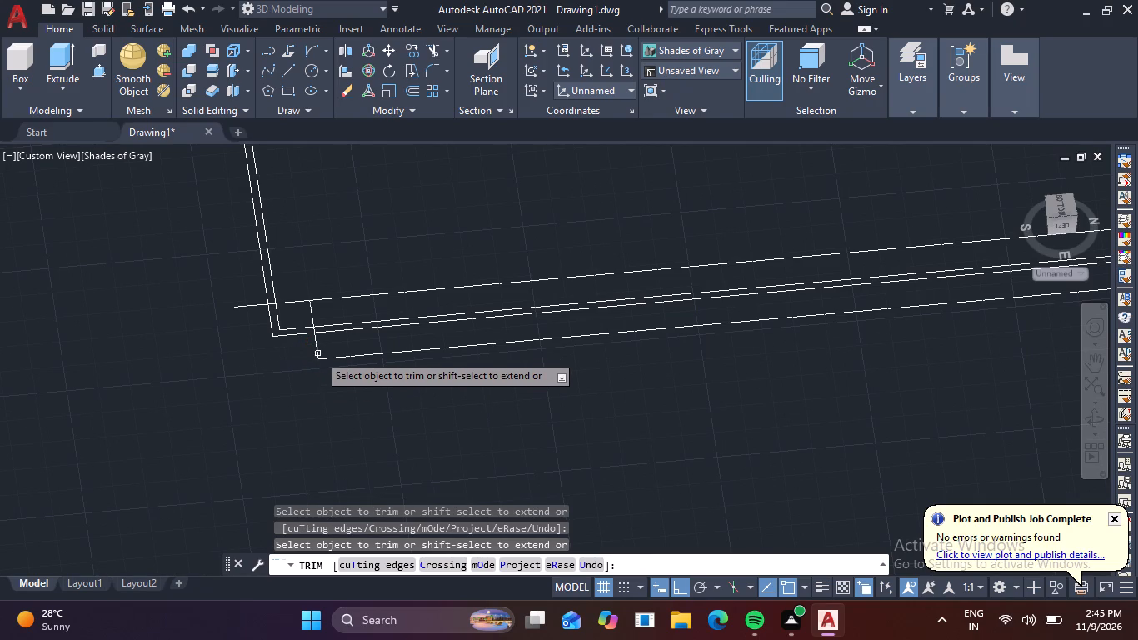
click(319, 354)
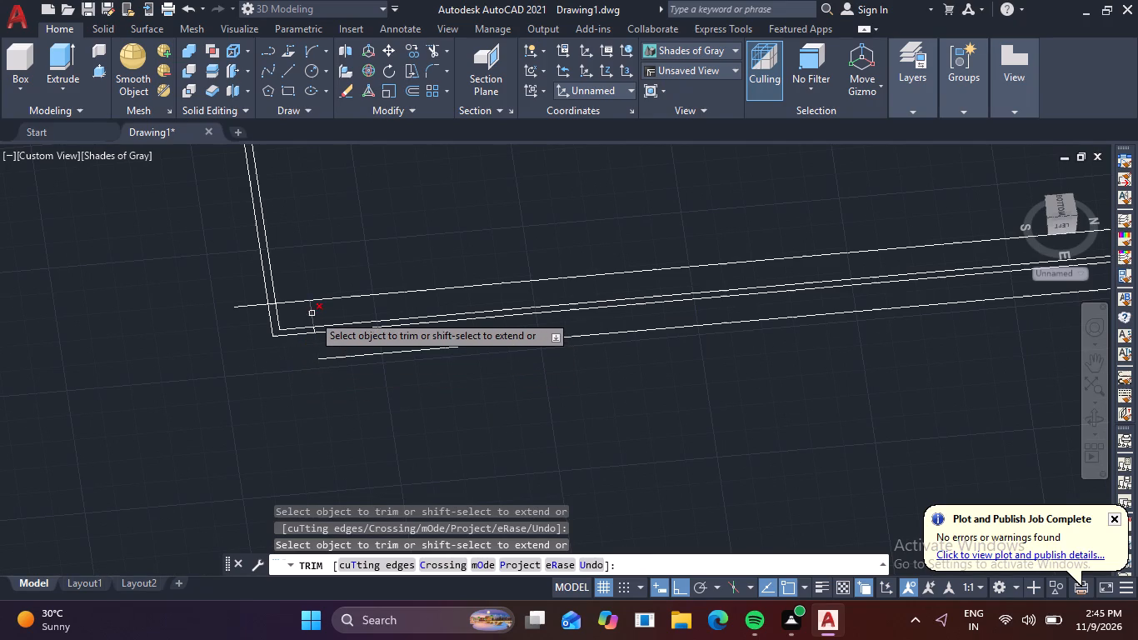
click(312, 314)
Trim away both outermost lines of the first long wall and the leftover stubs at its corner, keeping the middle pair.
click(321, 302)
click(292, 305)
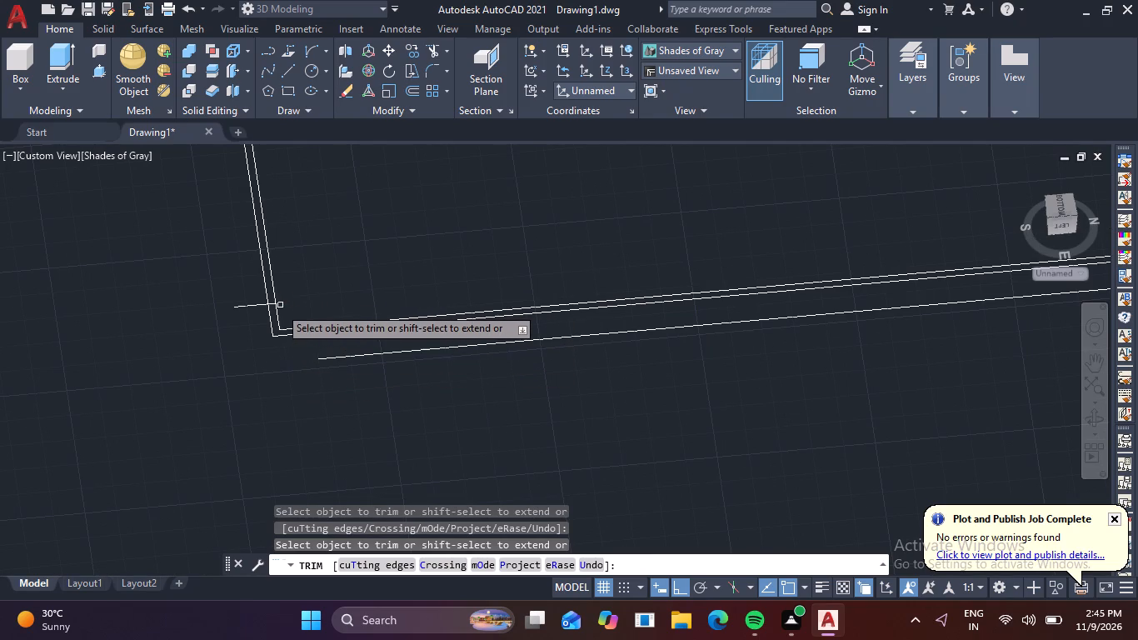
scroll(269, 305, up, 5)
click(278, 302)
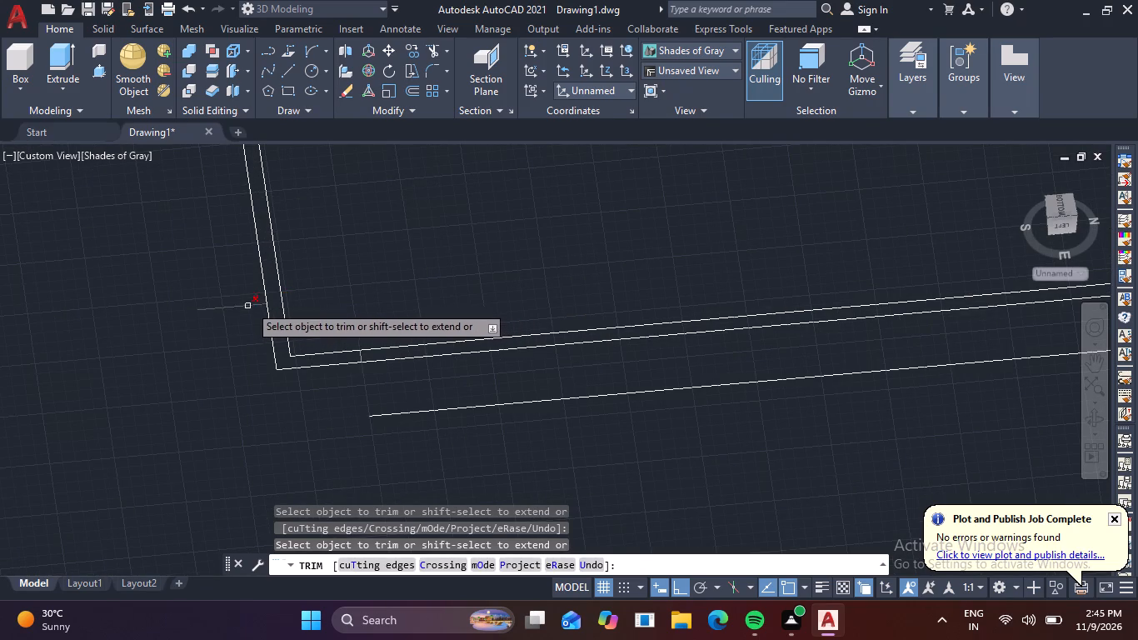
click(249, 303)
click(223, 326)
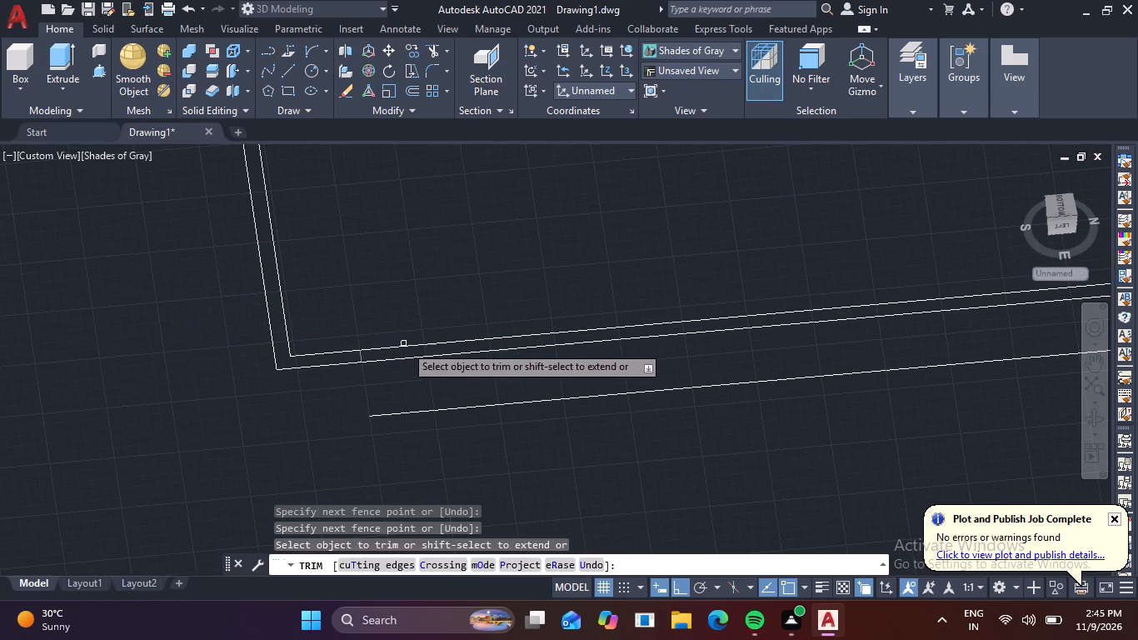
click(438, 408)
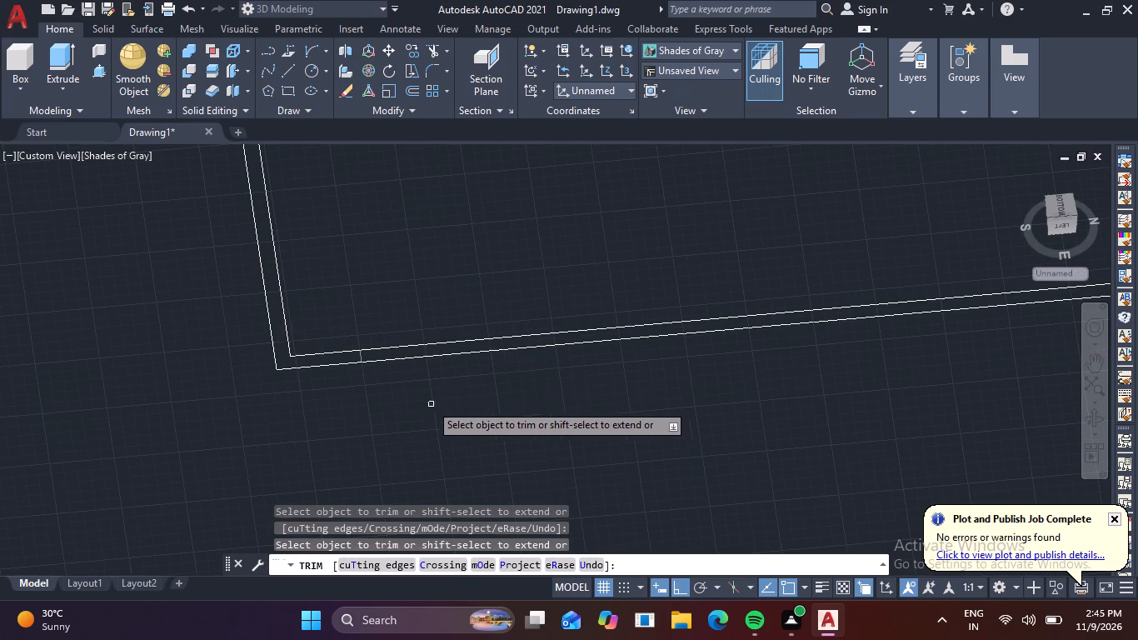
scroll(351, 353, up, 3)
click(371, 359)
scroll(375, 369, down, 5)
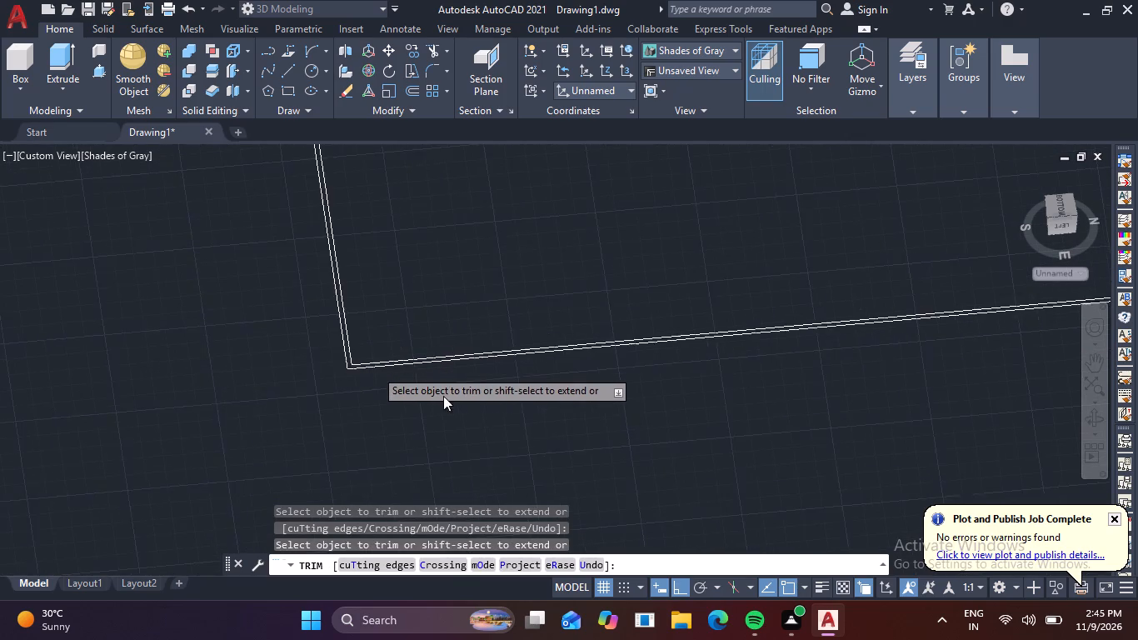
Trim away the two outermost boundary lines of the connecting wall at the far end of the first long wall.
scroll(507, 399, down, 3)
middle_drag(611, 399, 273, 376)
scroll(681, 292, up, 3)
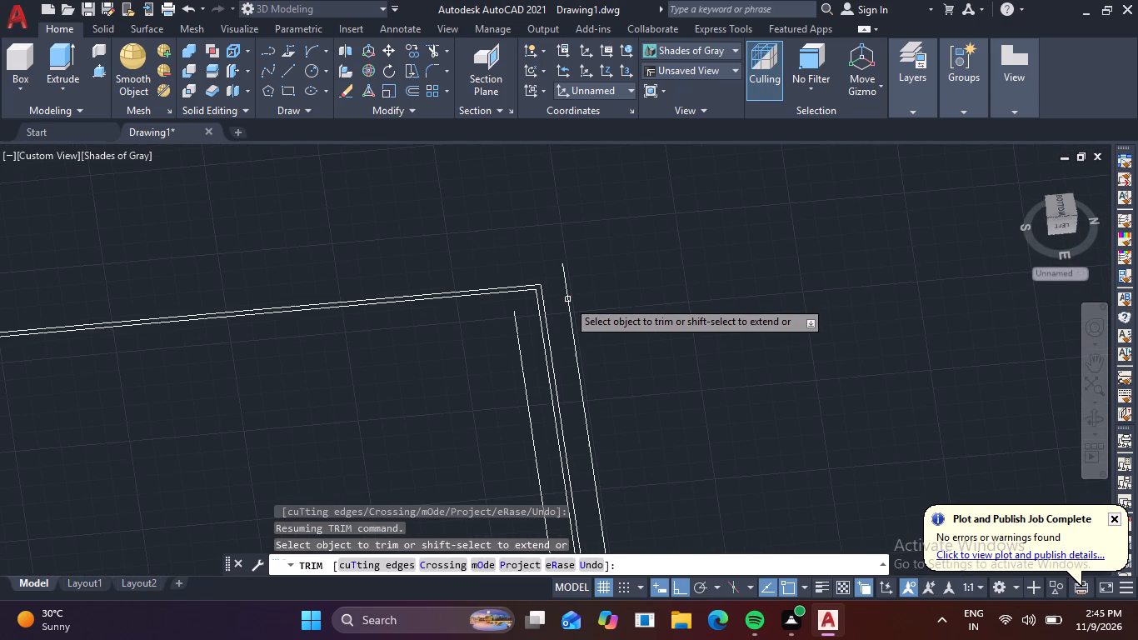
click(567, 301)
click(517, 346)
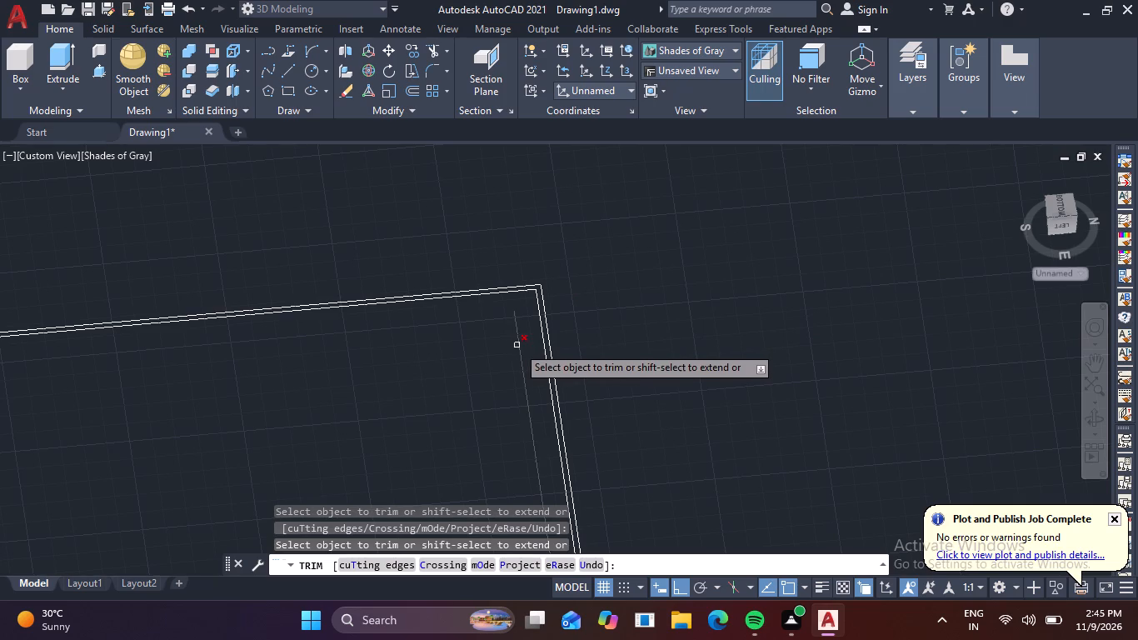
Trim away the inner boundary line of the second long wall and its stub pieces at the corner with the connecting wall.
scroll(537, 331, down, 4)
middle_drag(669, 363, 564, 298)
scroll(507, 434, up, 5)
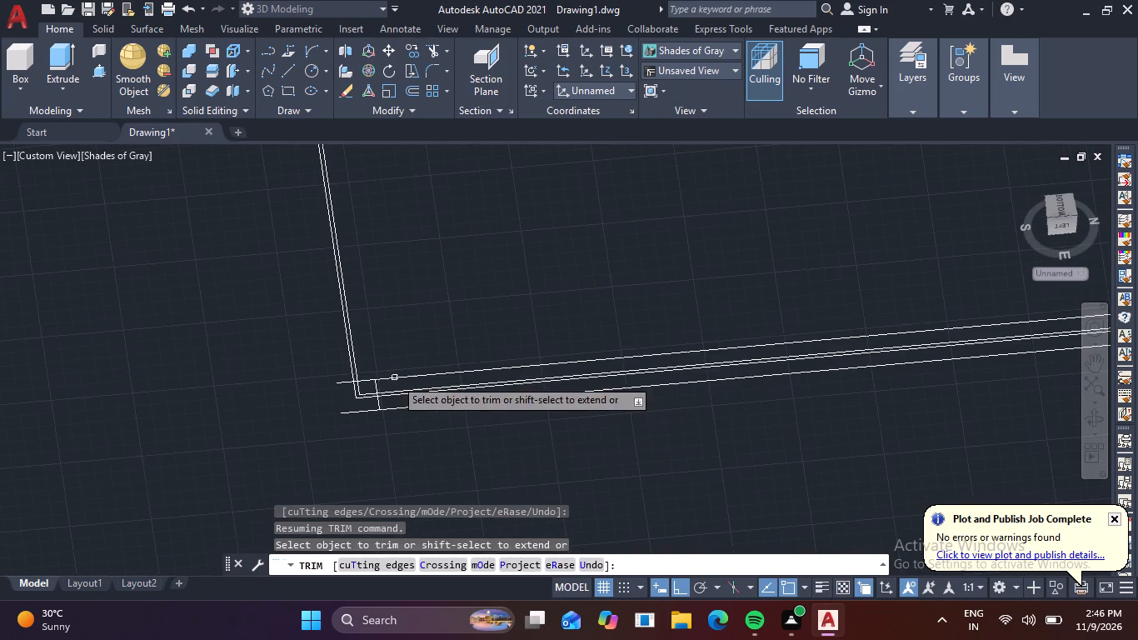
scroll(392, 380, up, 3)
click(358, 394)
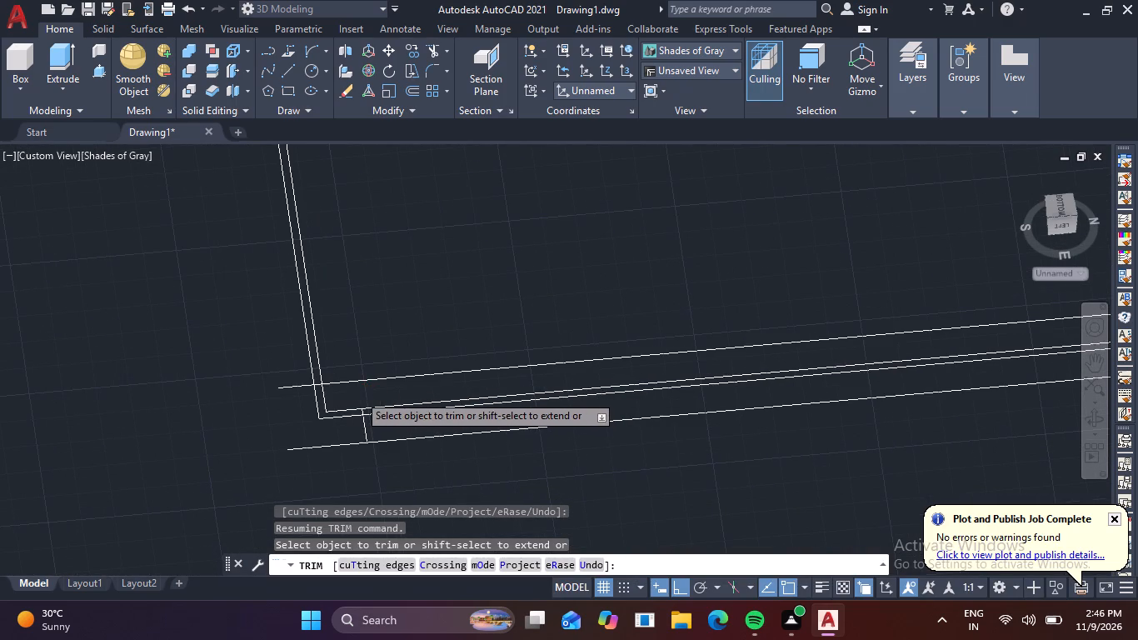
click(360, 379)
click(353, 382)
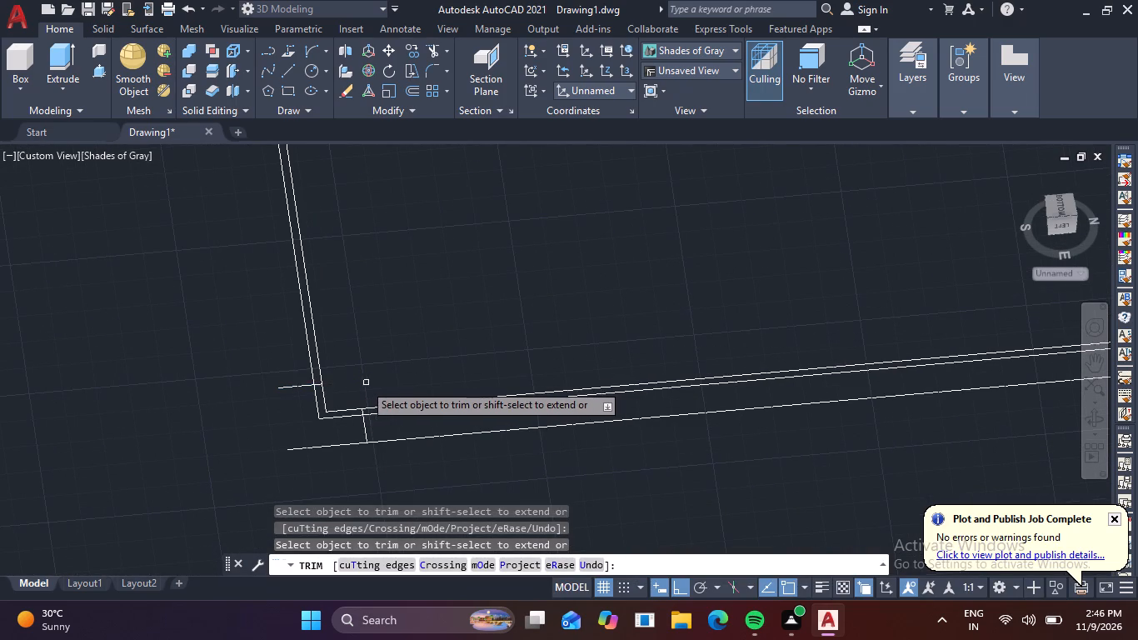
click(301, 387)
scroll(320, 385, up, 4)
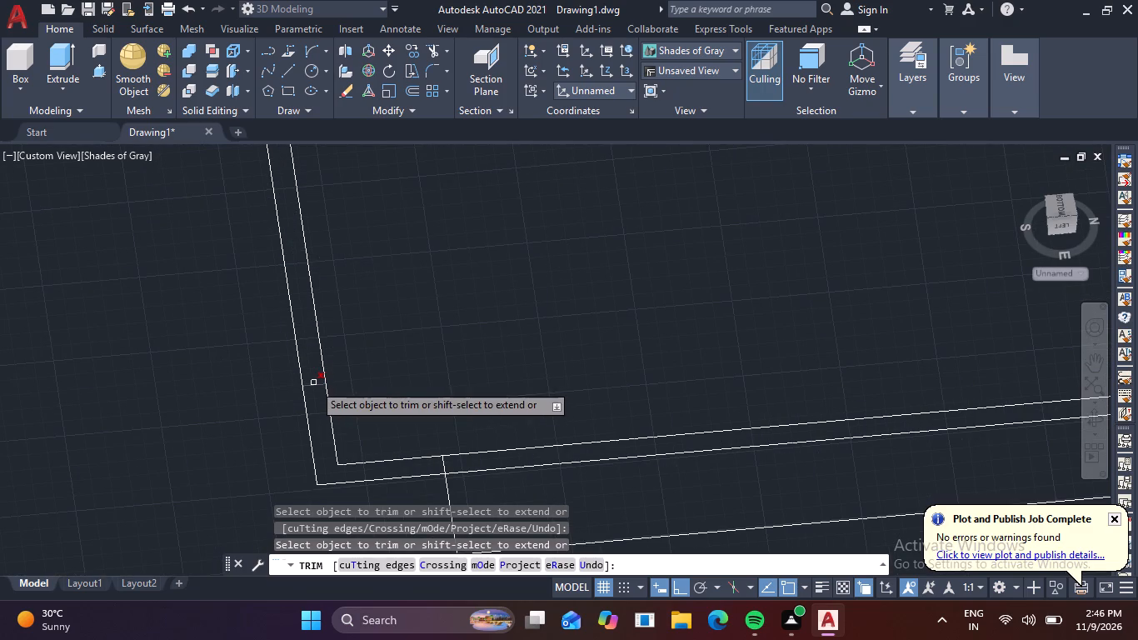
click(313, 383)
Trim the crossing-line pieces at that corner and the remaining outermost boundary line of the second long wall.
click(442, 462)
scroll(461, 447, down, 4)
middle_drag(465, 462, 452, 422)
scroll(447, 426, up, 4)
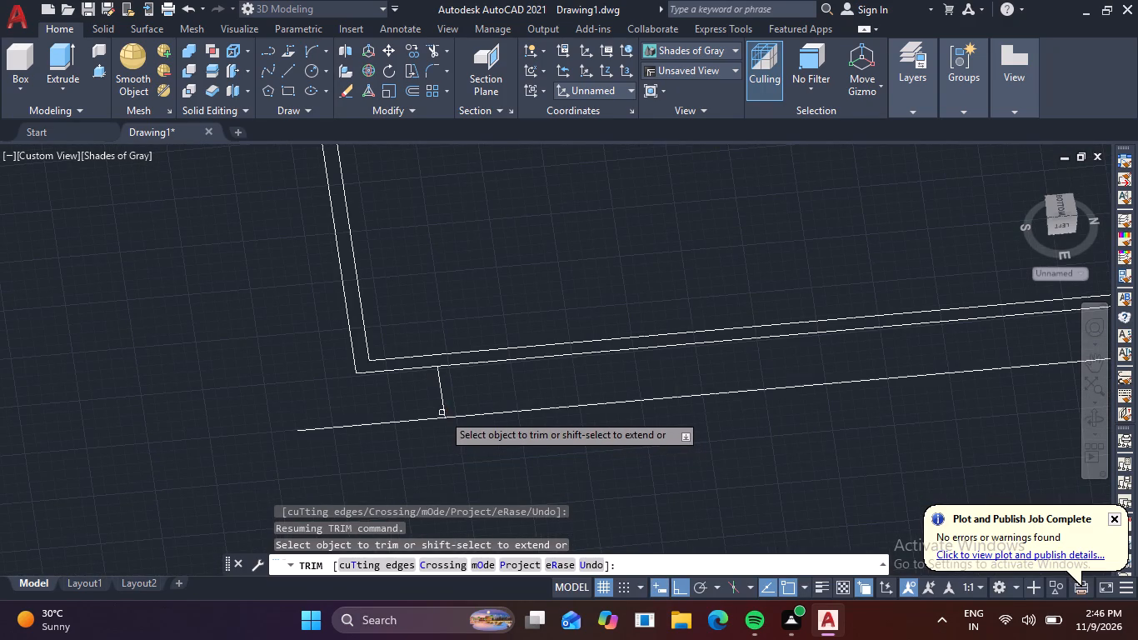
click(445, 409)
click(437, 416)
click(438, 425)
Trim the projecting boundary-line stub and the crossing-line pieces at the far corner of the second long wall.
scroll(443, 421, down, 4)
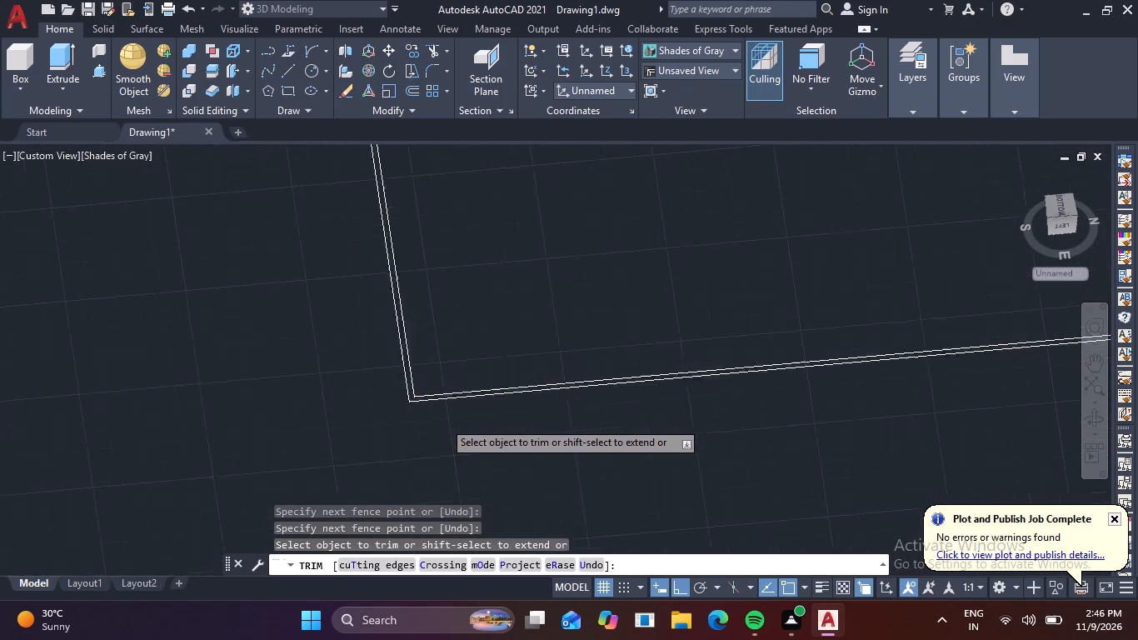
scroll(556, 427, down, 3)
middle_drag(701, 431, 313, 432)
scroll(678, 392, up, 6)
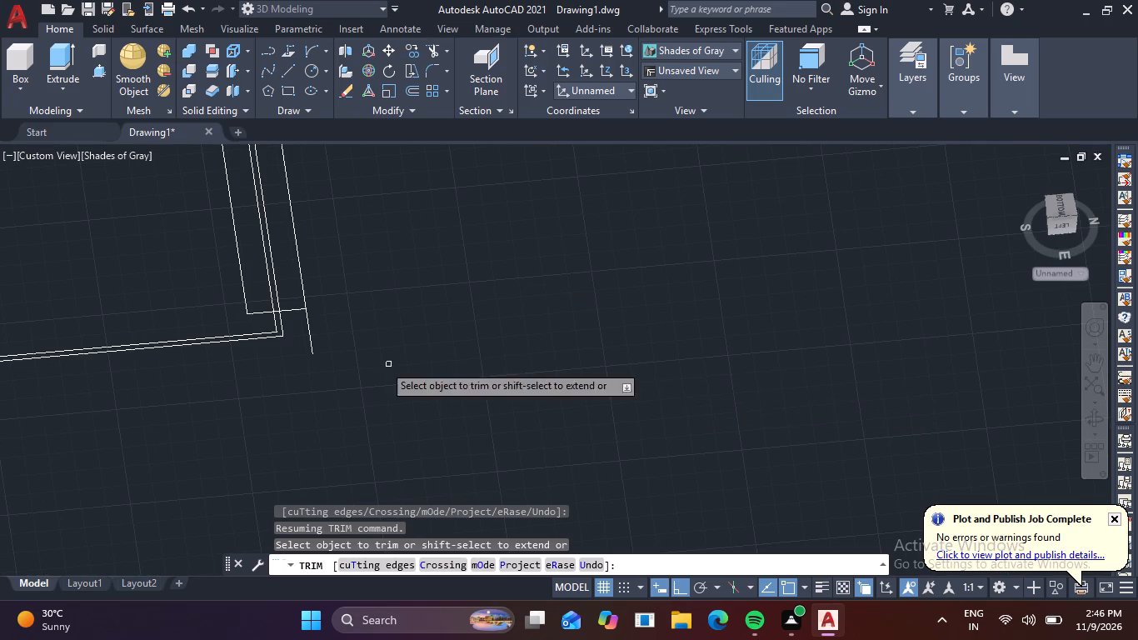
click(310, 345)
scroll(362, 315, down, 1)
middle_drag(392, 345, 444, 426)
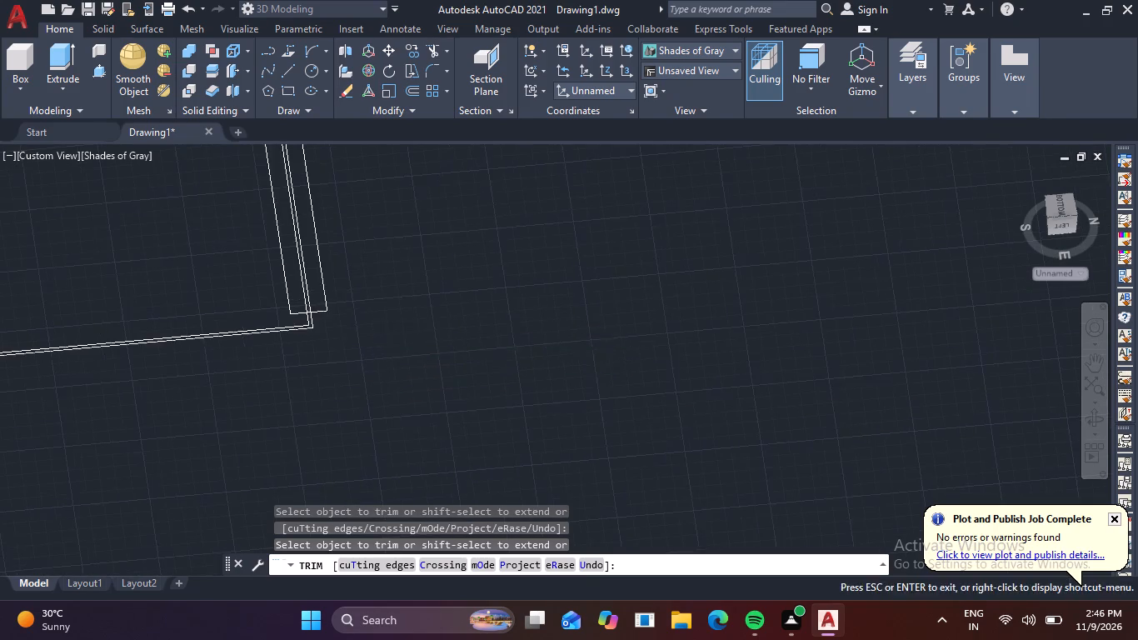
middle_drag(444, 426, 445, 430)
scroll(368, 402, up, 4)
click(372, 387)
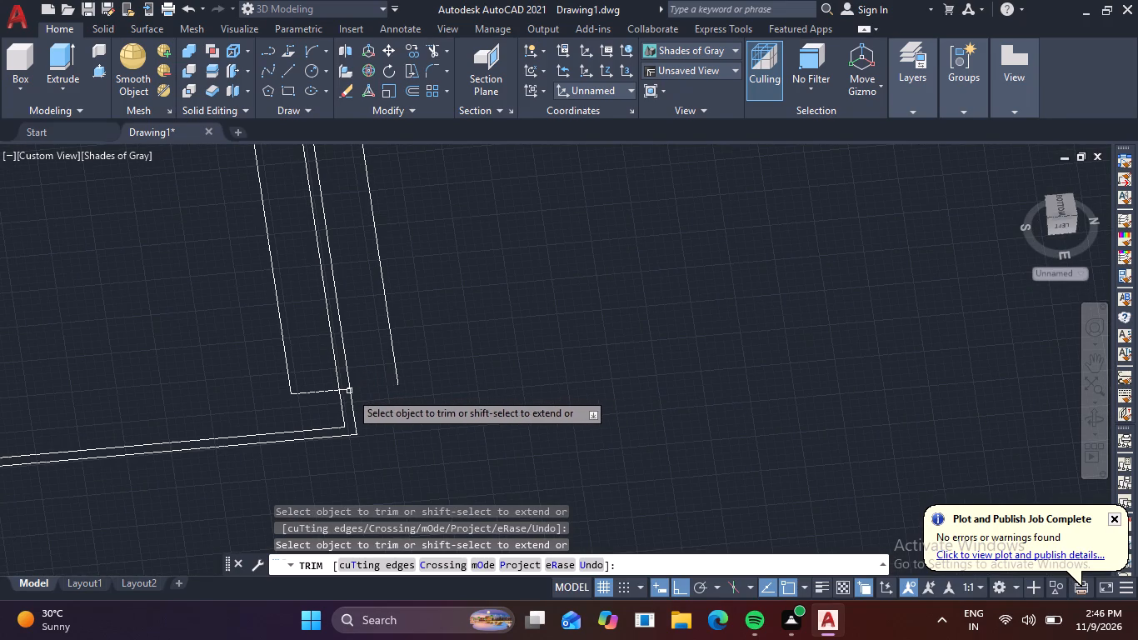
scroll(347, 392, up, 6)
click(342, 387)
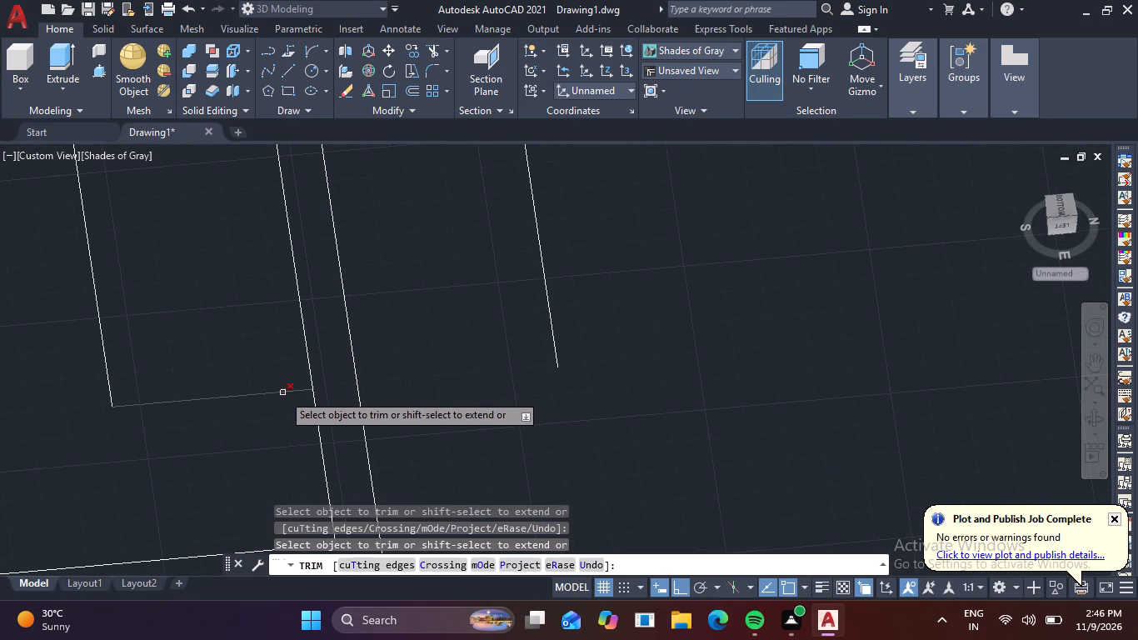
click(282, 394)
Trim away both outermost boundary lines of the connecting wall after the second long wall, keeping the middle pair.
scroll(347, 367, down, 5)
middle_drag(374, 365, 425, 485)
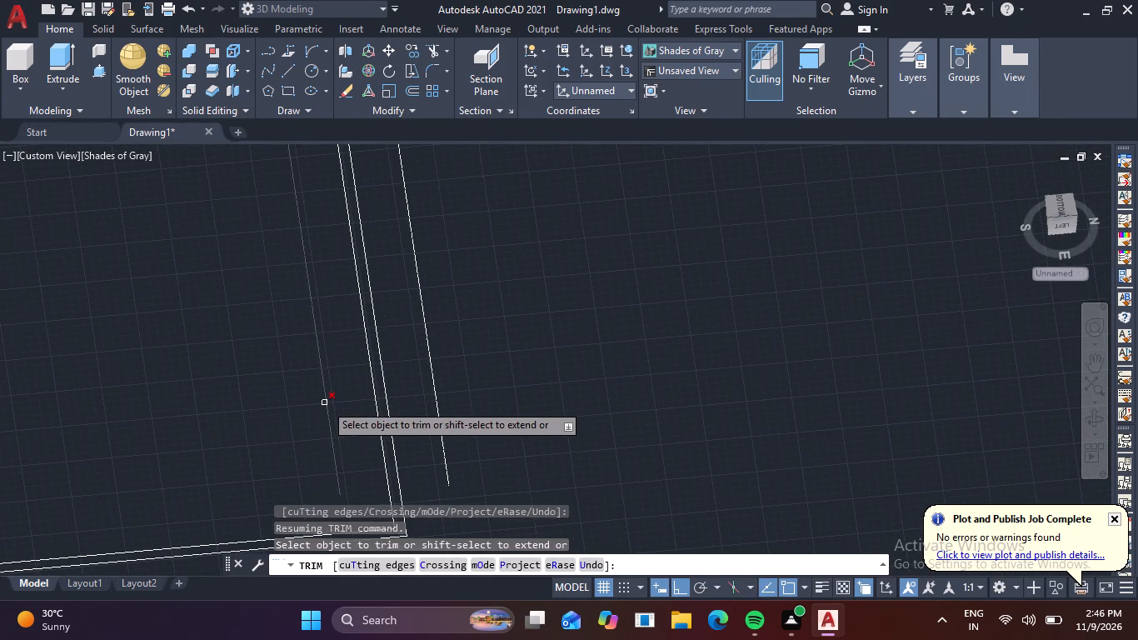
click(325, 403)
click(433, 380)
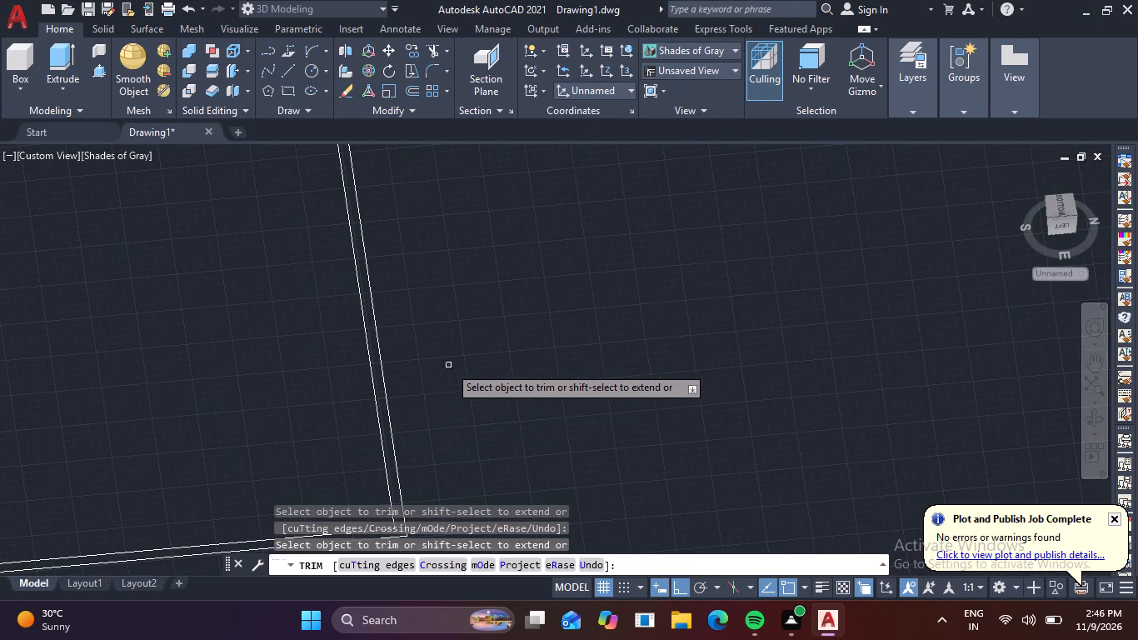
Trim away all pieces of the crossing line at the corner where the last wall begins.
scroll(449, 366, down, 4)
middle_drag(469, 319, 464, 494)
scroll(402, 379, up, 6)
middle_drag(544, 332, 511, 457)
scroll(512, 454, up, 1)
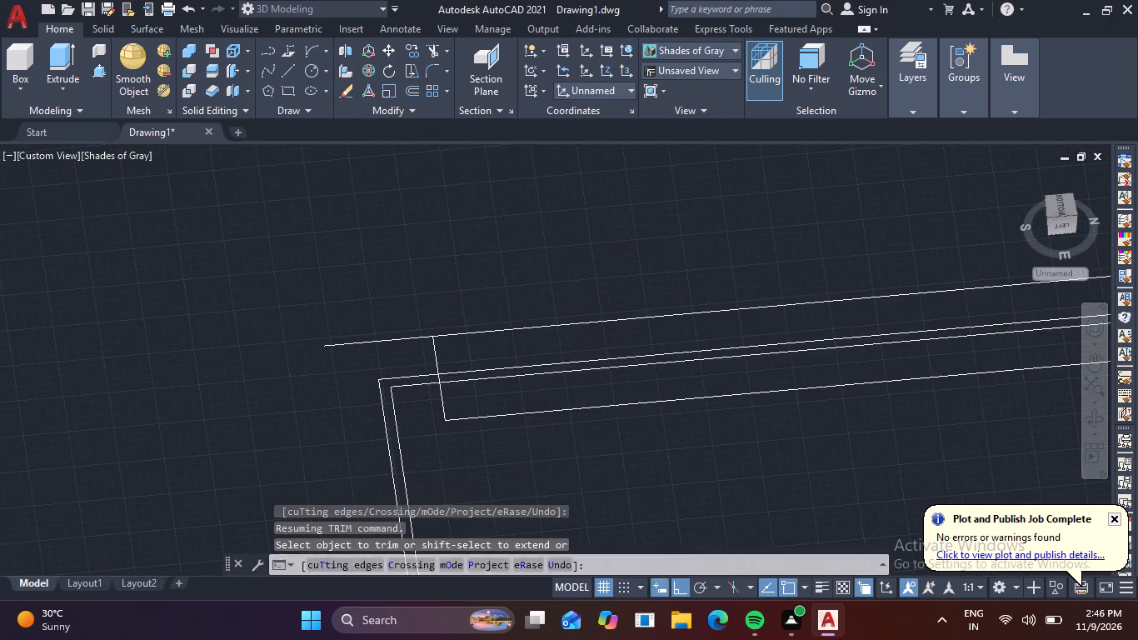
scroll(414, 357, up, 3)
click(477, 327)
click(457, 348)
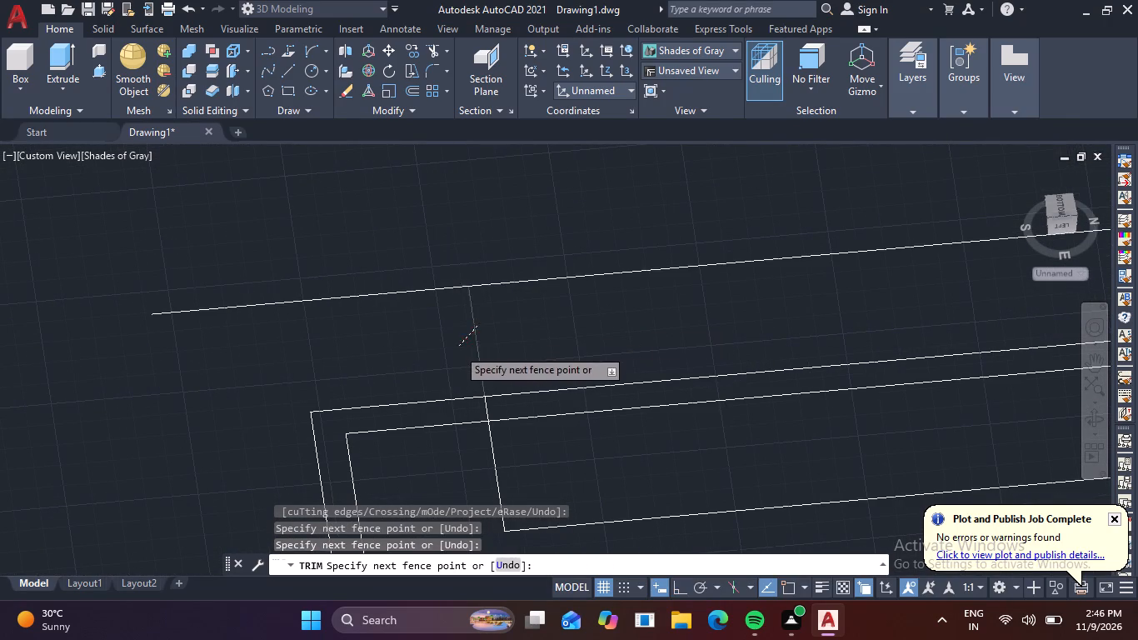
scroll(486, 412, up, 3)
click(484, 407)
click(499, 405)
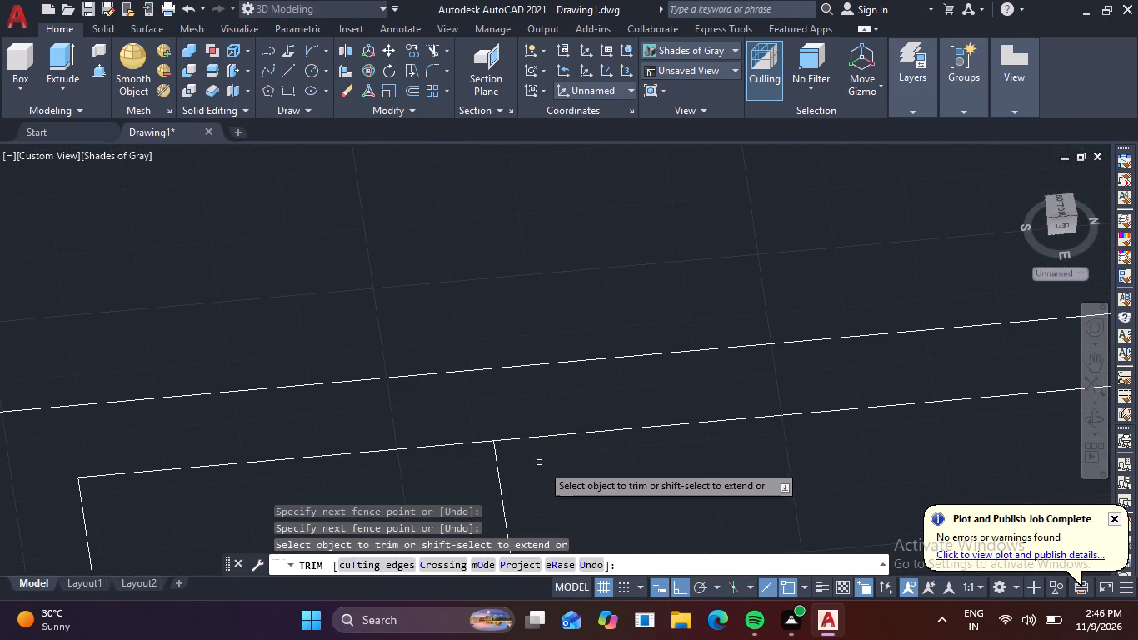
scroll(545, 464, down, 4)
middle_drag(544, 464, 515, 406)
click(537, 421)
click(502, 432)
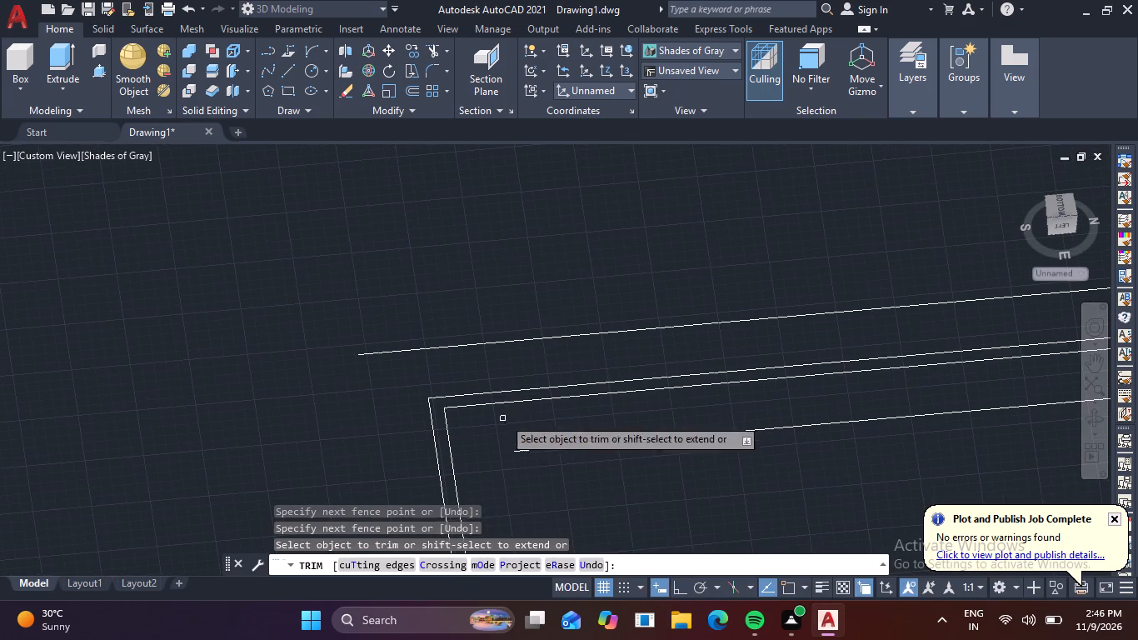
Trim away both outermost boundary lines of the last wall, keeping its middle pair.
click(504, 342)
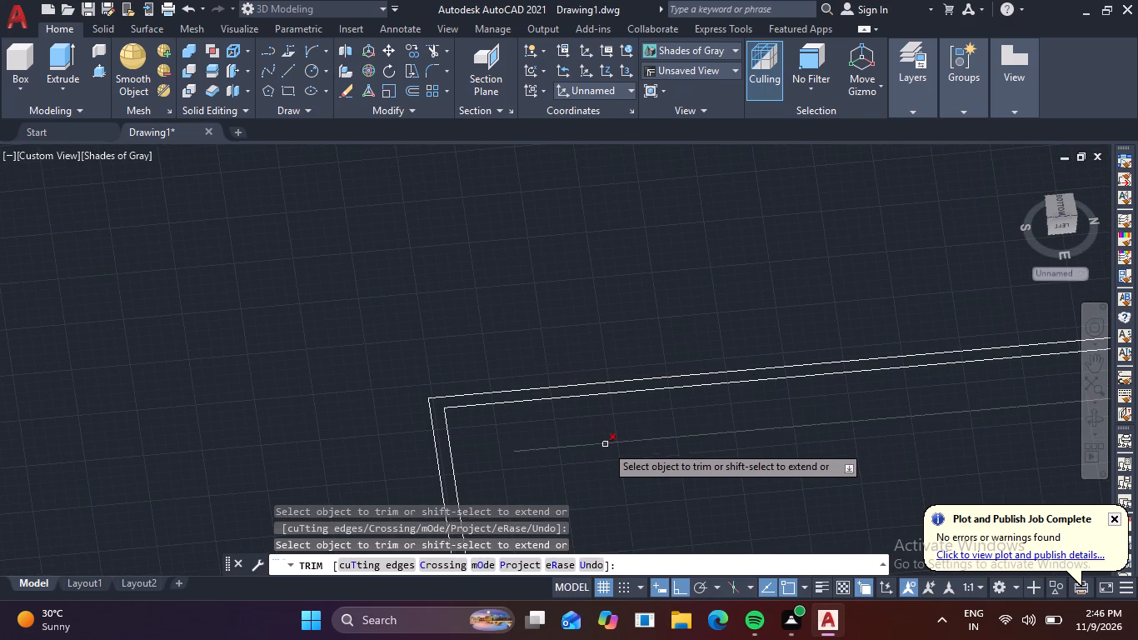
click(606, 444)
Trim the end-line stub projecting beyond the outer side of the last wall's middle pair at its free end.
scroll(605, 443, down, 4)
middle_drag(706, 448, 353, 444)
scroll(622, 386, down, 3)
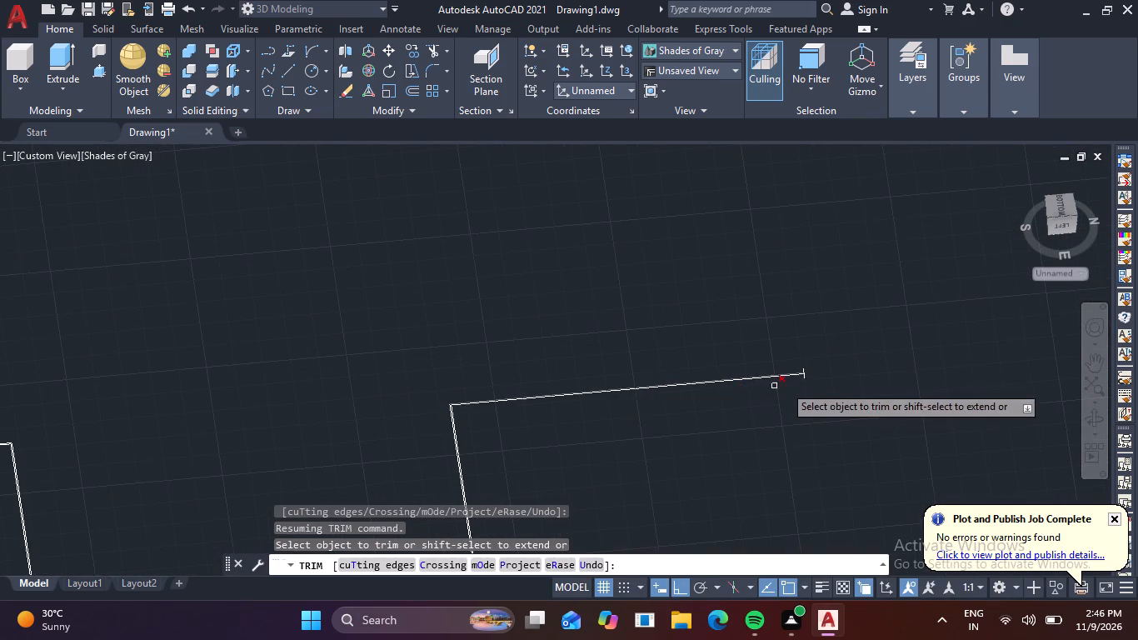
scroll(809, 371, up, 9)
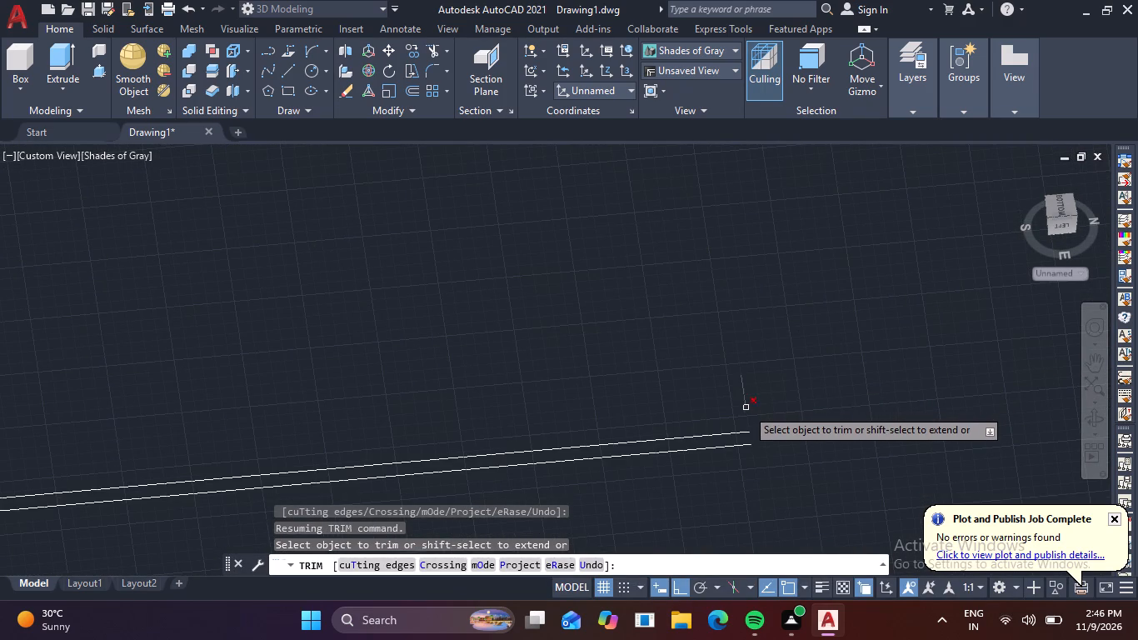
click(746, 408)
key(Escape)
key(Escape)
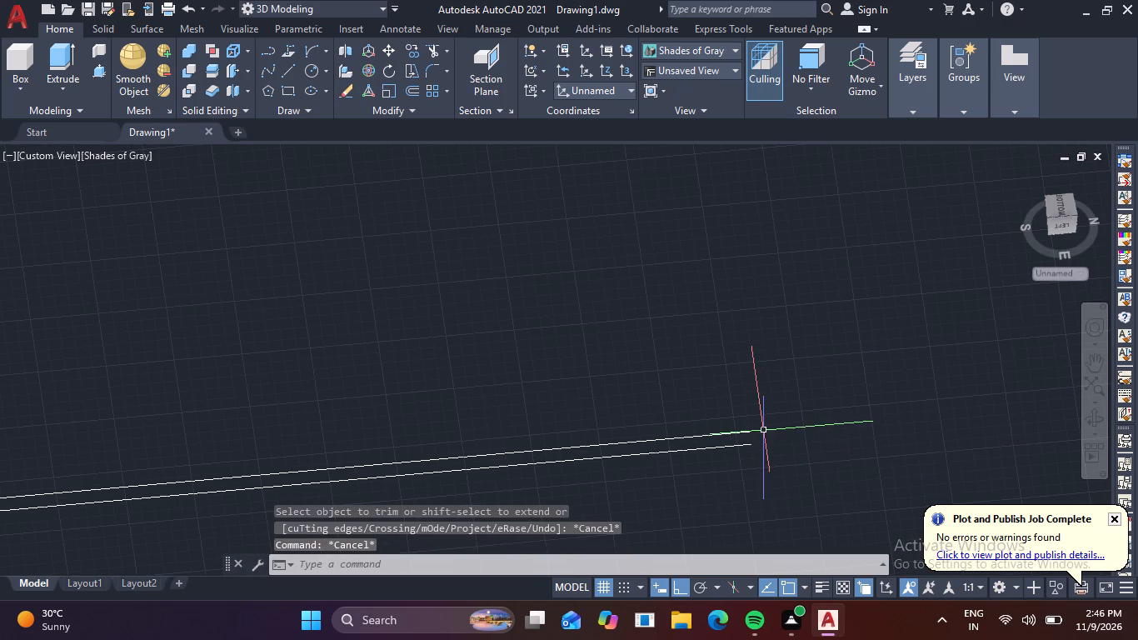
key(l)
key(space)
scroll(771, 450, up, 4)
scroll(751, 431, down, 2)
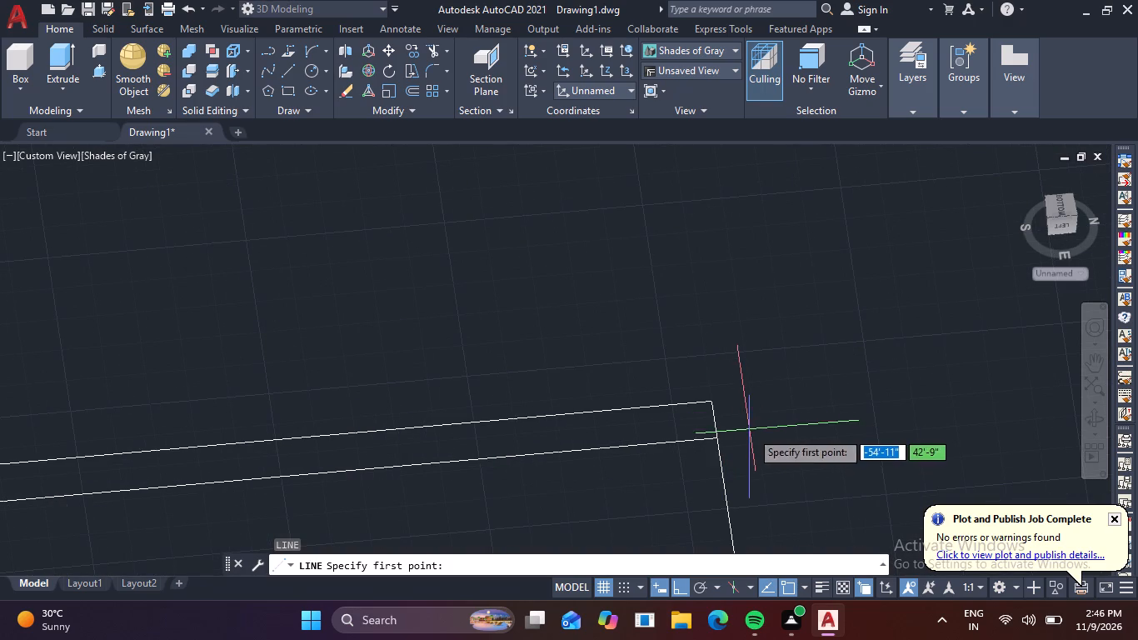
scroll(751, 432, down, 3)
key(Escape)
Trim the opposite end-line stub at the last wall's free end, leaving only the short cap between the middle lines.
scroll(761, 449, up, 1)
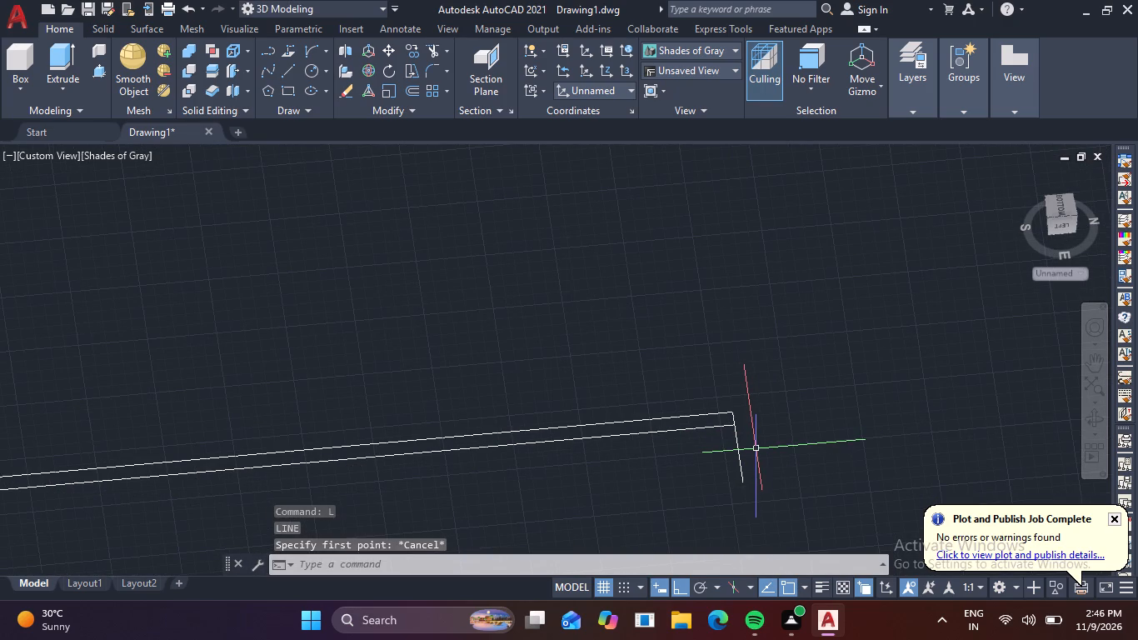
text(tr)
key(space)
click(748, 449)
click(716, 464)
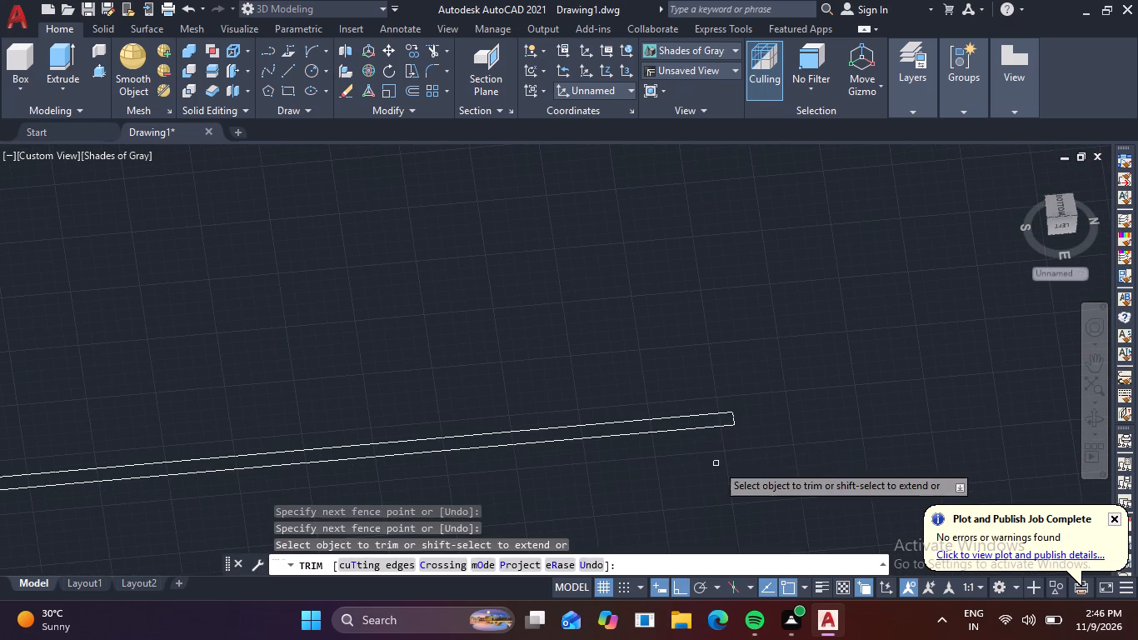
scroll(716, 464, down, 4)
key(Escape)
Presspull the rectangular outline of the short end wall to a height of 3'.
scroll(704, 484, down, 1)
middle_drag(703, 487, 933, 304)
scroll(691, 390, down, 3)
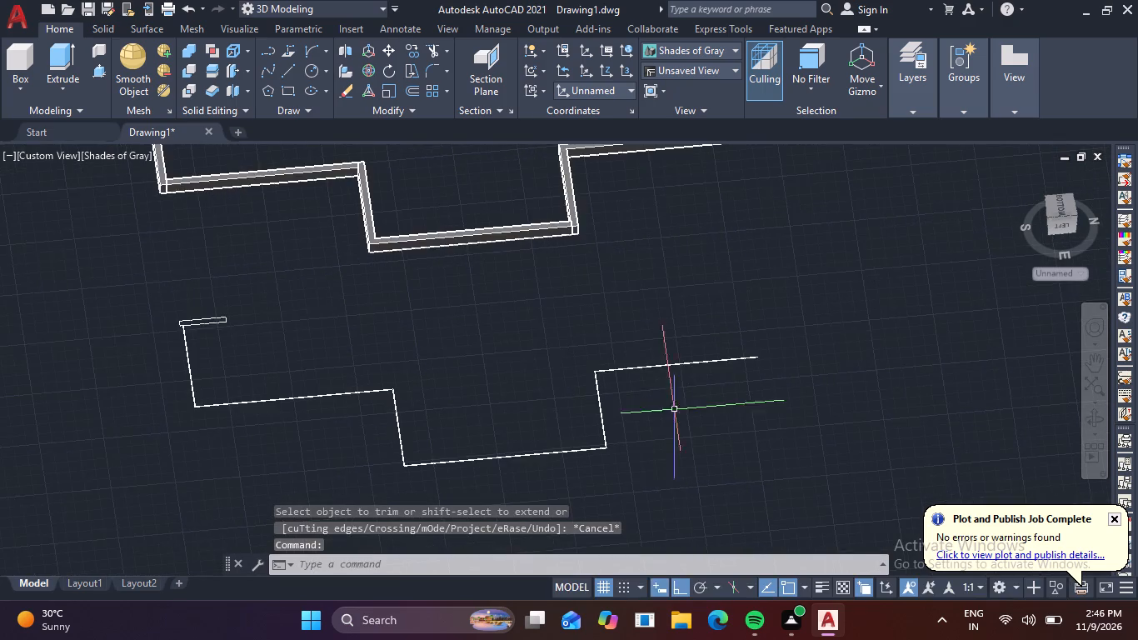
middle_drag(646, 427, 813, 339)
key(Escape)
scroll(373, 234, up, 4)
scroll(285, 317, up, 3)
middle_drag(389, 317, 442, 208)
scroll(435, 231, down, 2)
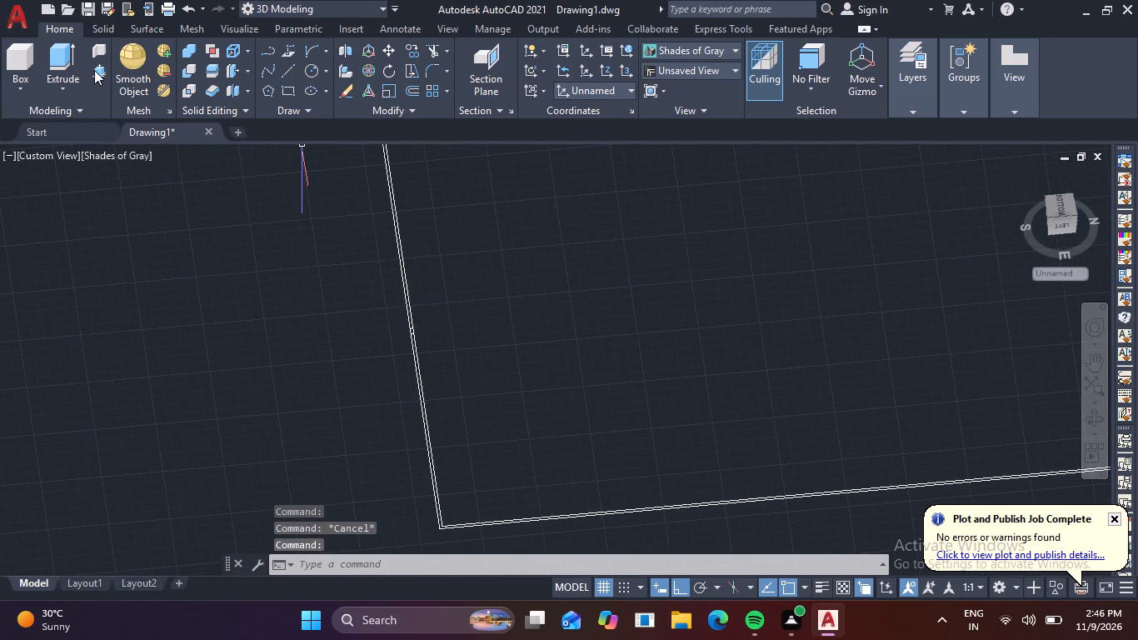
click(94, 70)
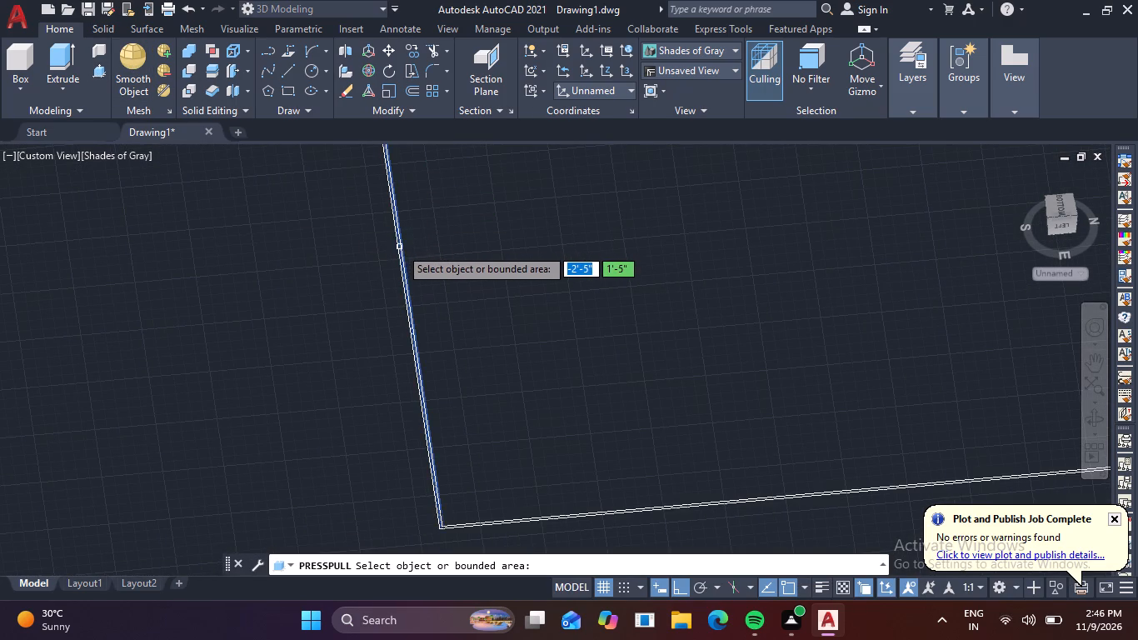
scroll(400, 247, up, 3)
scroll(437, 222, down, 4)
middle_drag(457, 222, 442, 314)
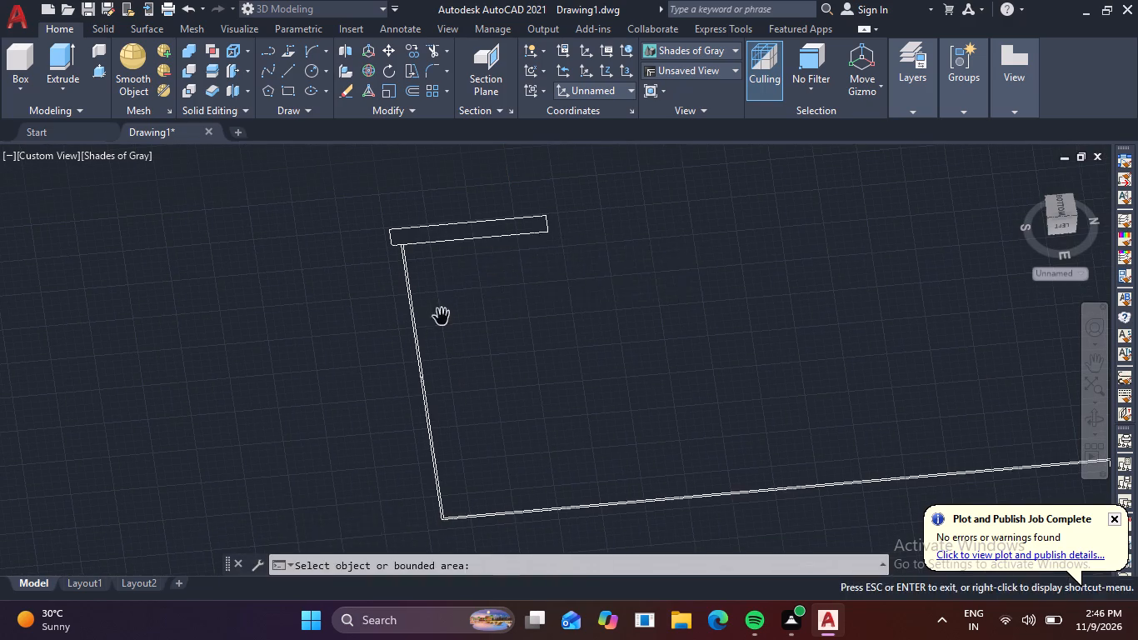
click(473, 229)
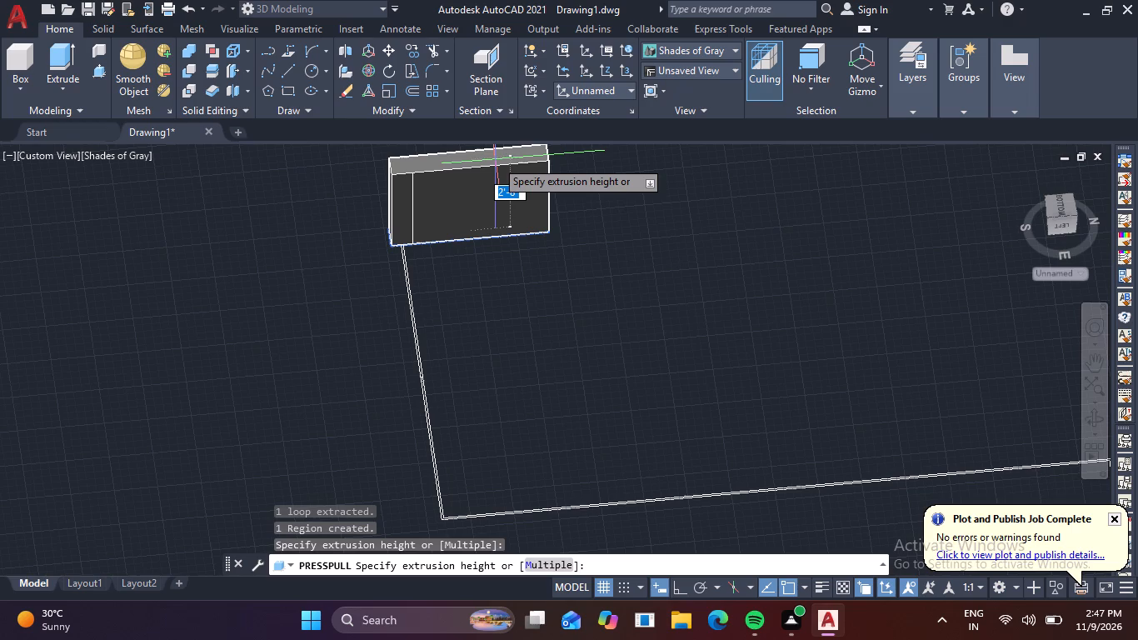
text(3')
key(Return)
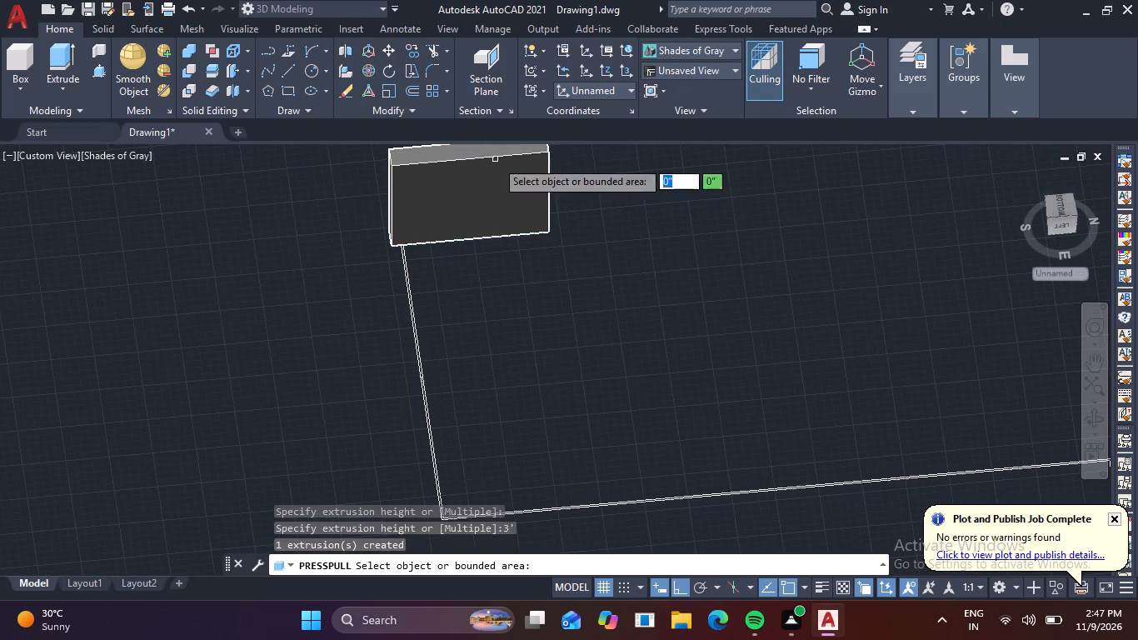
scroll(400, 257, up, 4)
key(Escape)
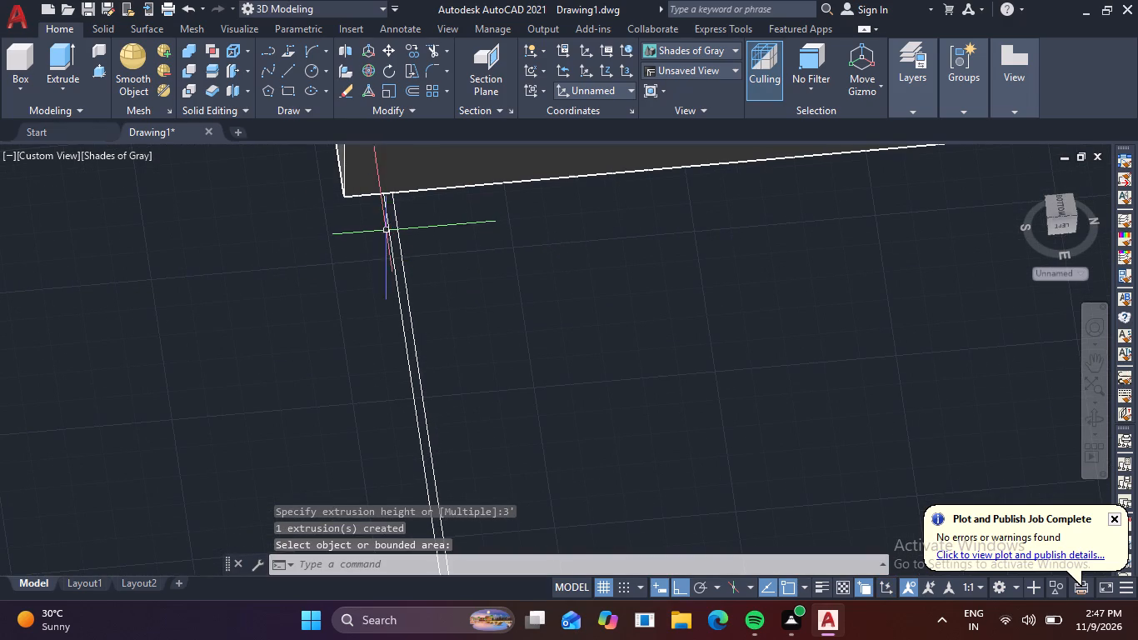
Presspull the small bounded area between the middle lines of the wall adjoining the end wall to a height of 2'.
click(97, 77)
scroll(312, 252, down, 2)
middle_drag(382, 377, 357, 310)
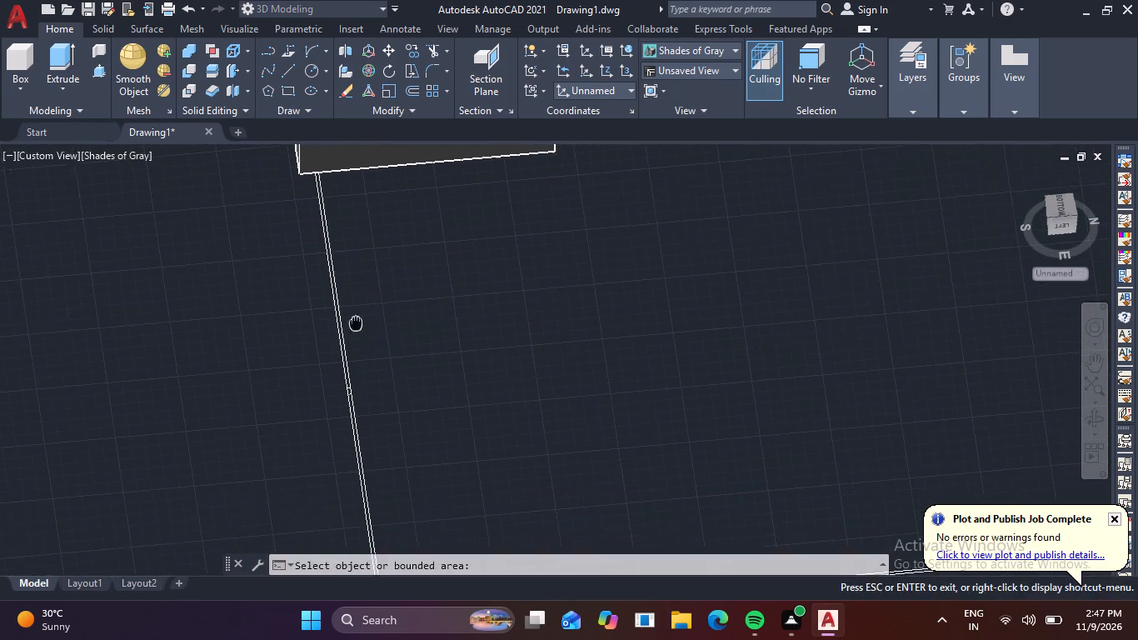
scroll(352, 383, up, 4)
click(338, 375)
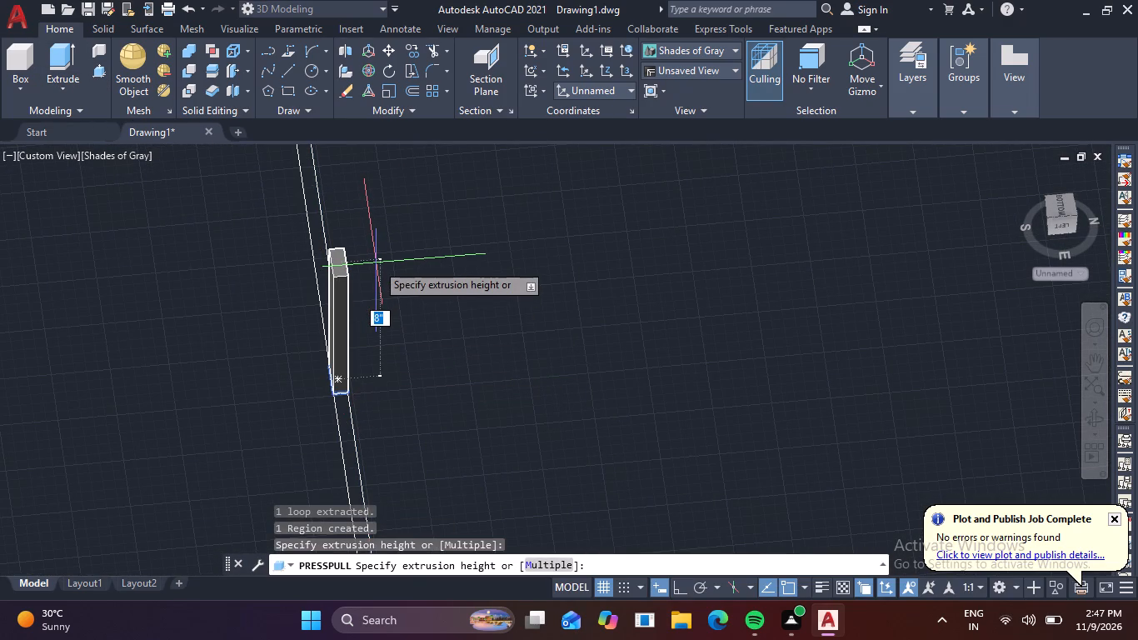
key(2)
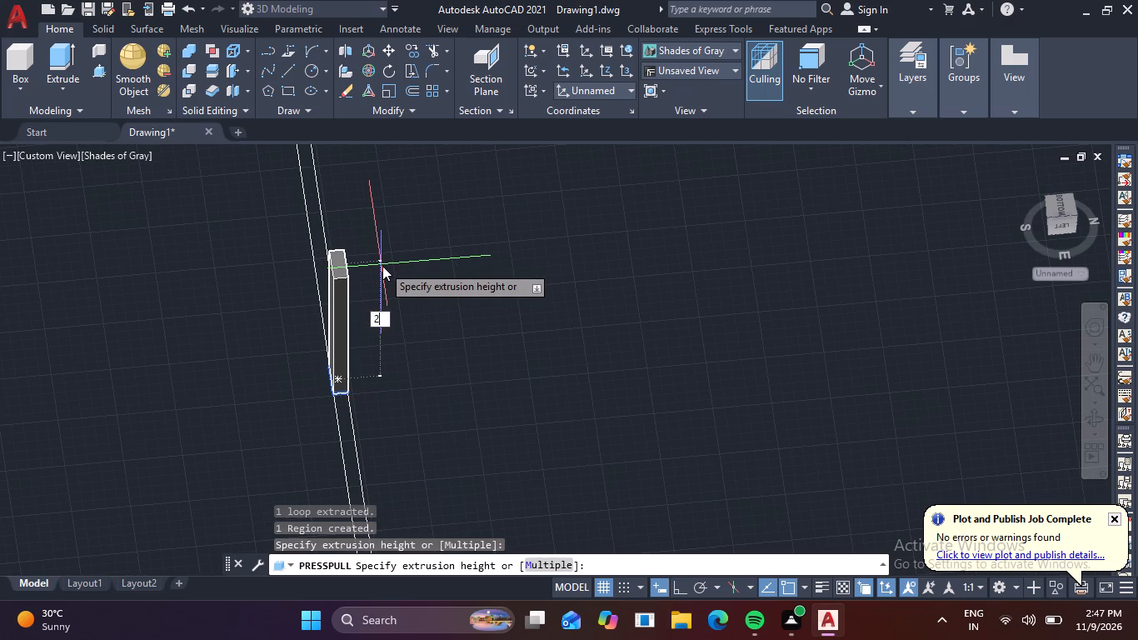
key(apostrophe)
key(space)
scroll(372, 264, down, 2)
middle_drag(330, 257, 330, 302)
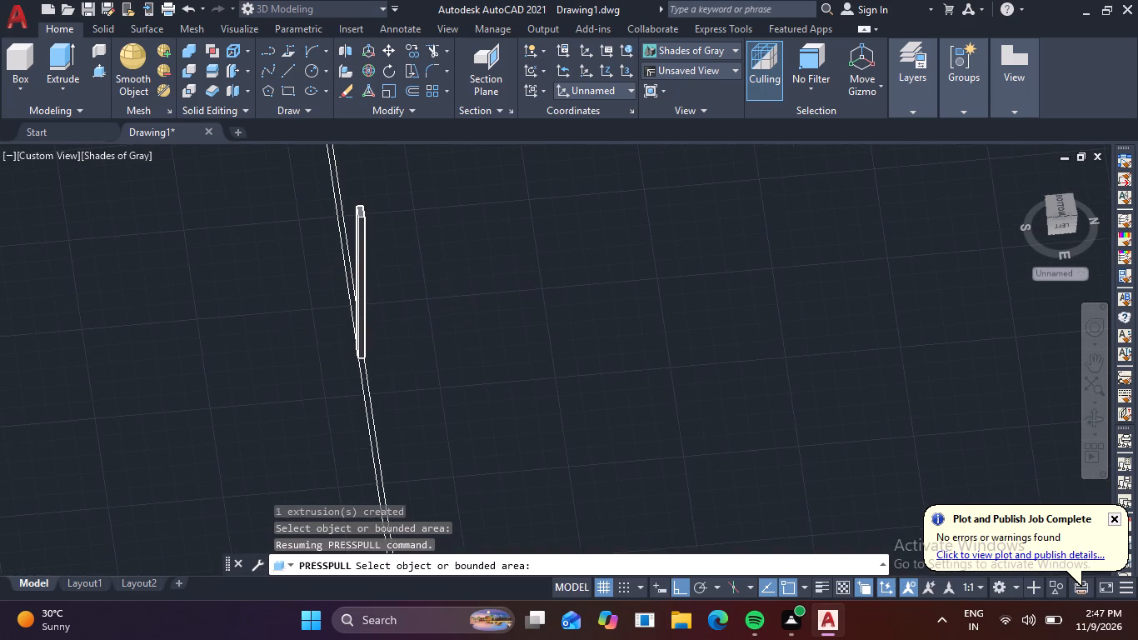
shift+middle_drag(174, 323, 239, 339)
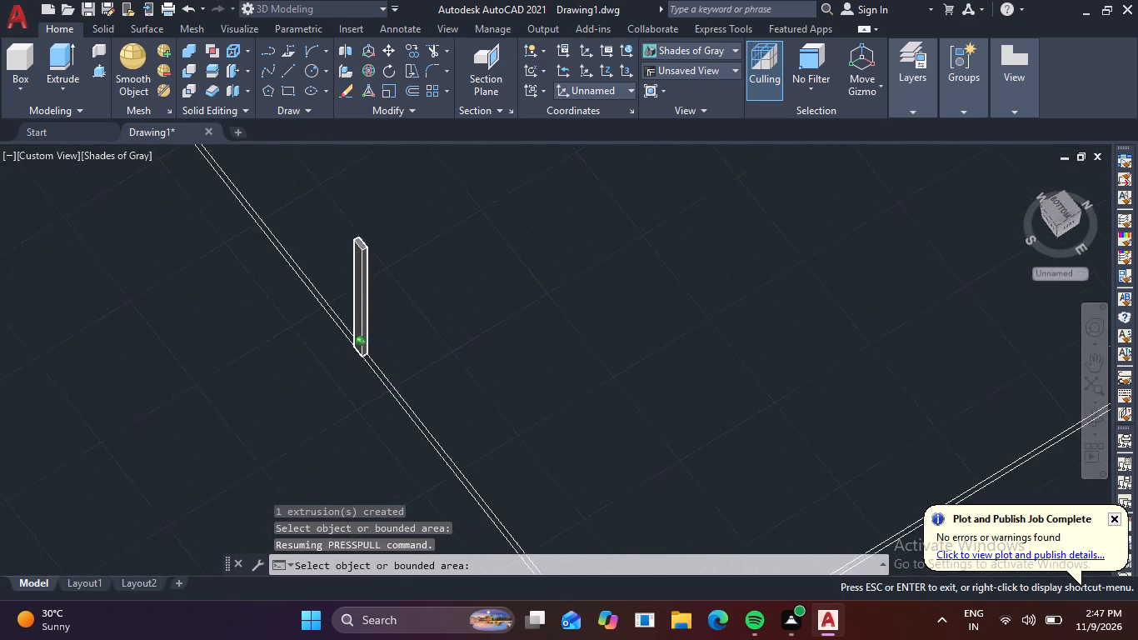
Draw a short divider line across the wall's line pair, between the end wall and the small raised post.
shift+middle_drag(239, 339, 277, 317)
scroll(225, 322, down, 1)
middle_drag(238, 338, 298, 368)
scroll(286, 329, up, 2)
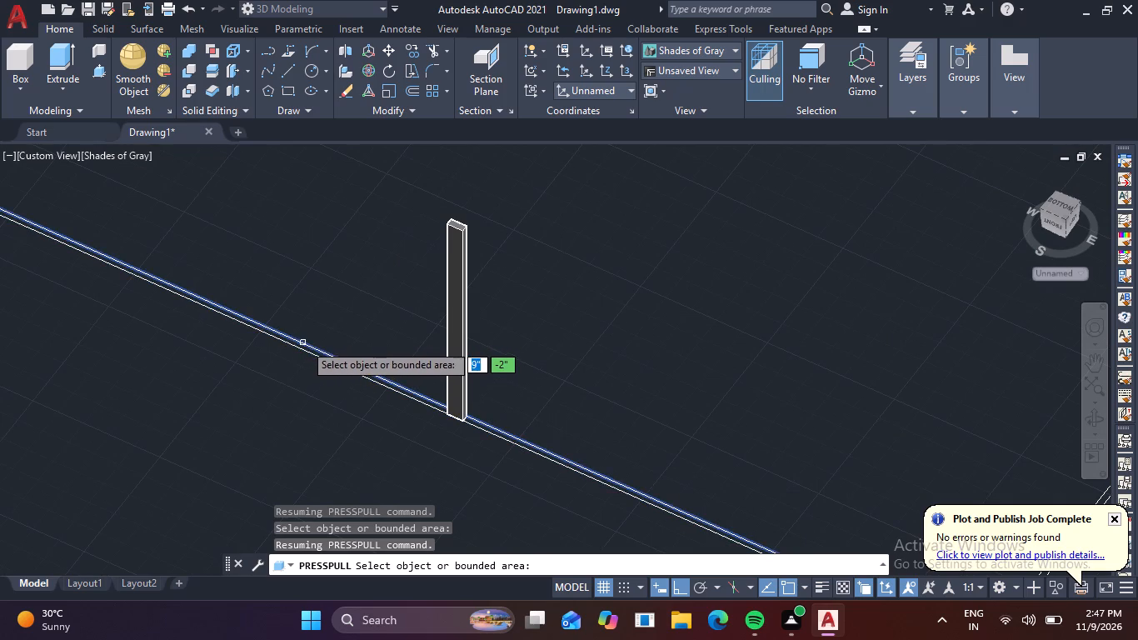
middle_drag(304, 341, 447, 398)
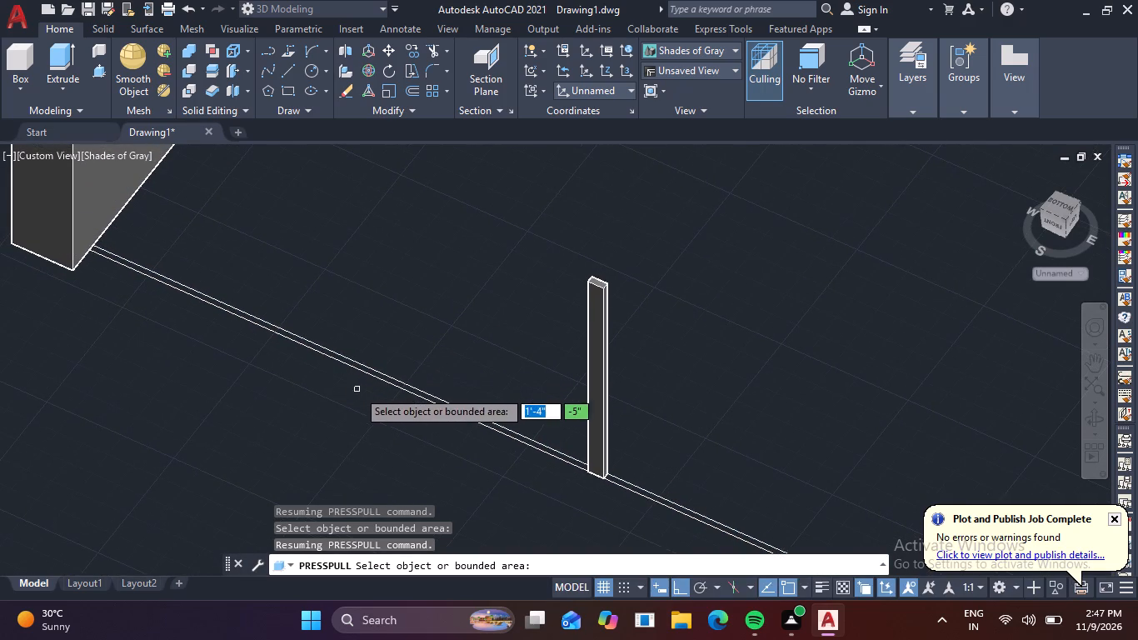
key(Escape)
key(l)
key(space)
click(347, 357)
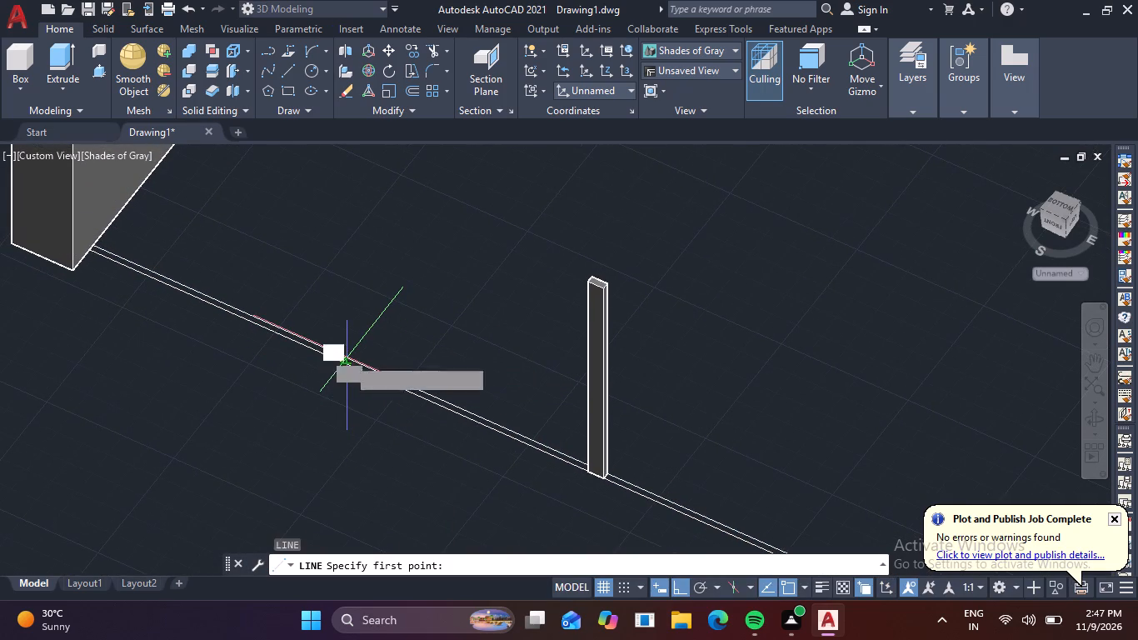
scroll(351, 352, up, 4)
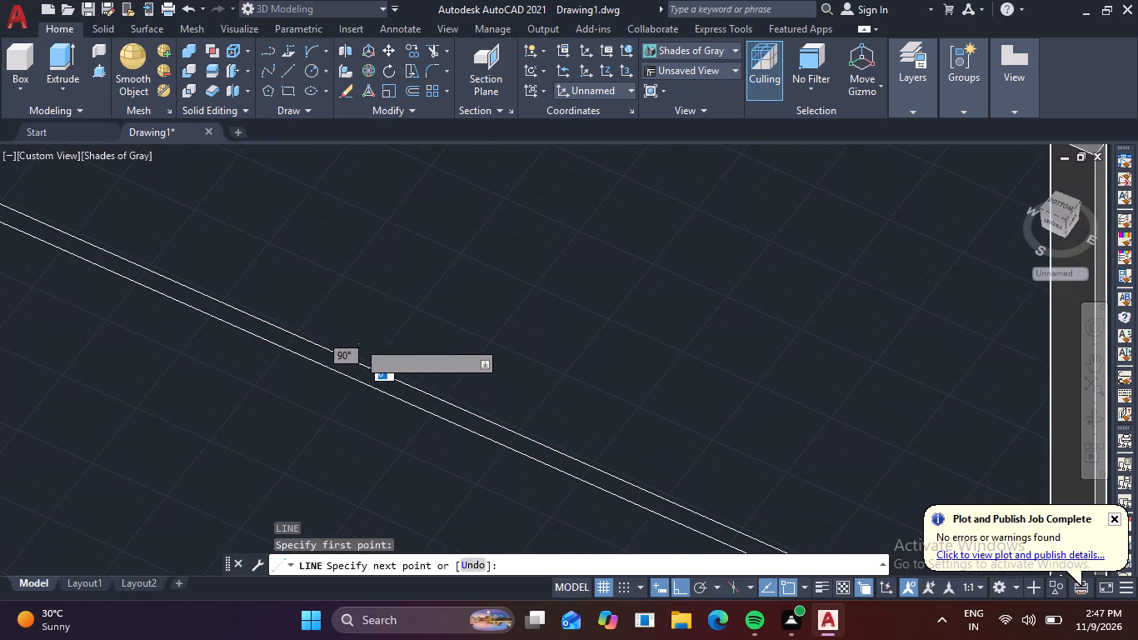
click(339, 370)
key(space)
scroll(318, 387, down, 2)
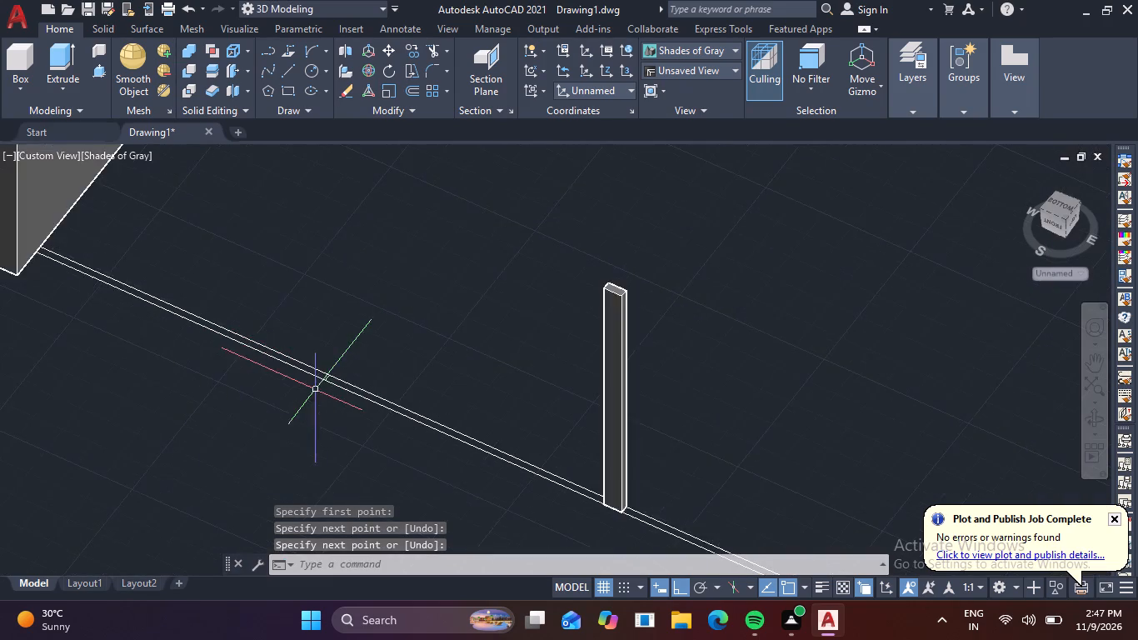
Presspull the bounded strip between the end wall and the divider line to the same height as the small post.
middle_drag(326, 396, 452, 428)
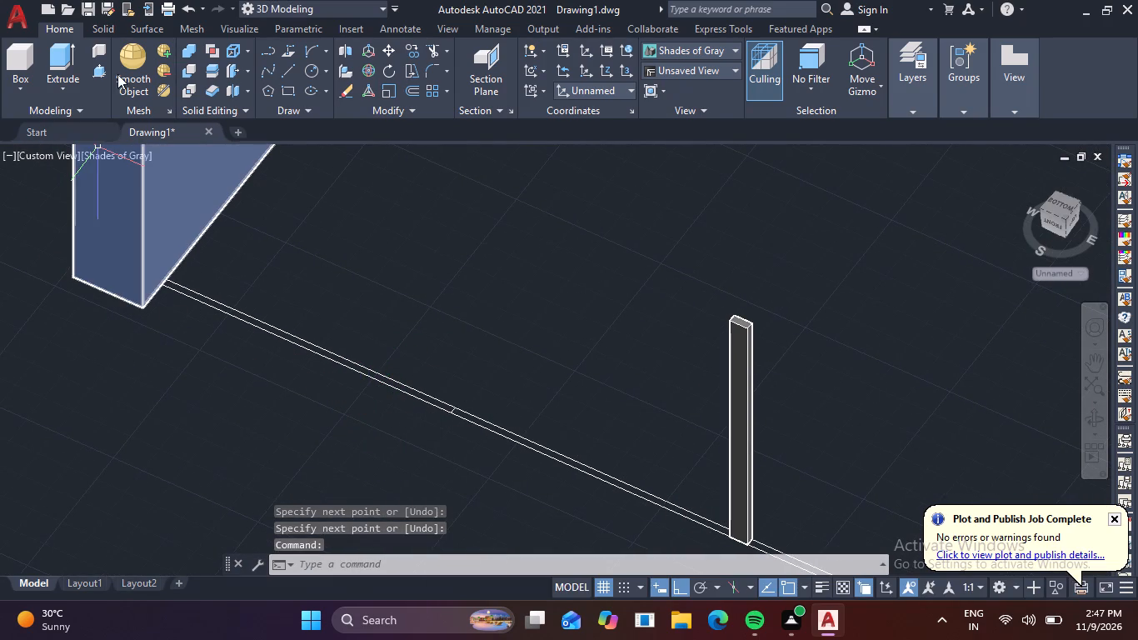
click(96, 71)
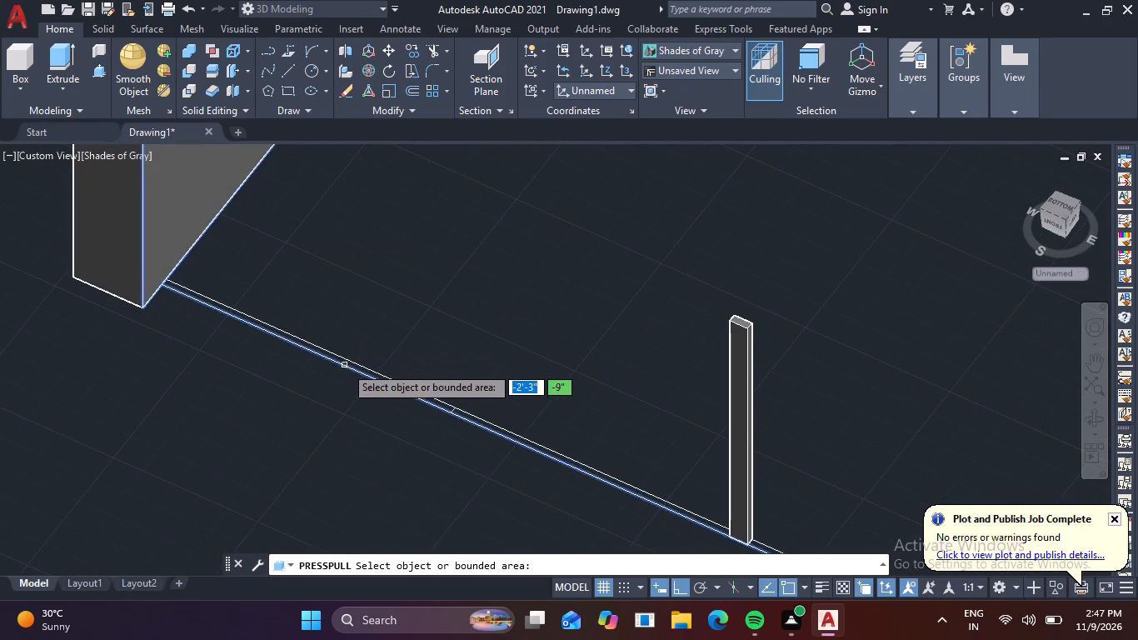
scroll(347, 362, up, 1)
click(342, 363)
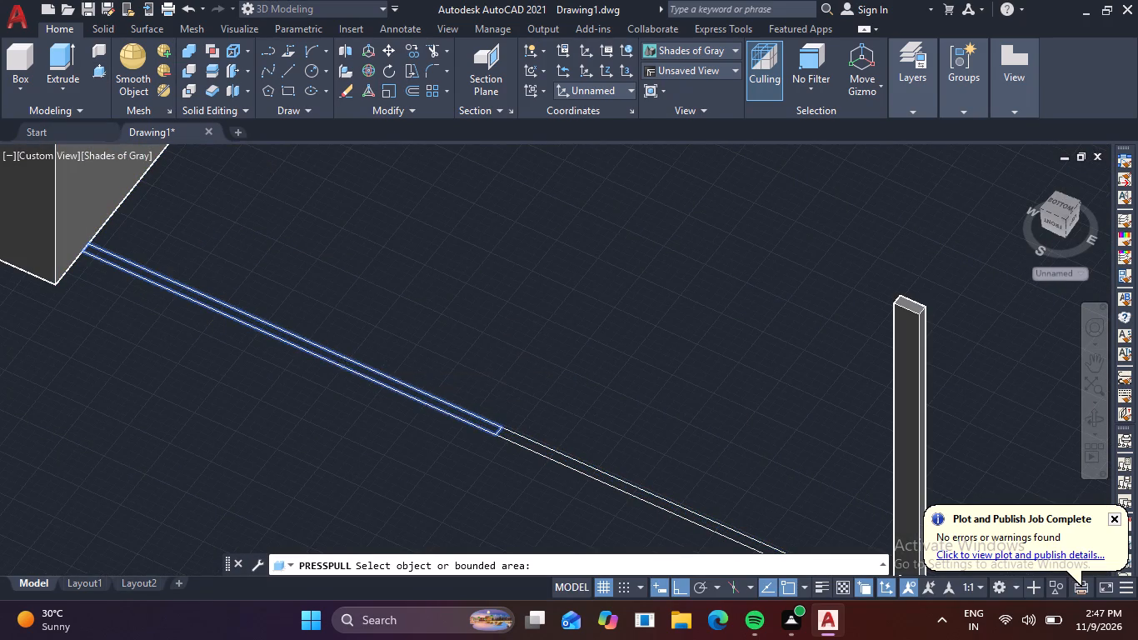
key(space)
Presspull the bounded strip between the raised wall segment and the small post to the same height.
scroll(388, 328, down, 2)
middle_drag(402, 351, 324, 324)
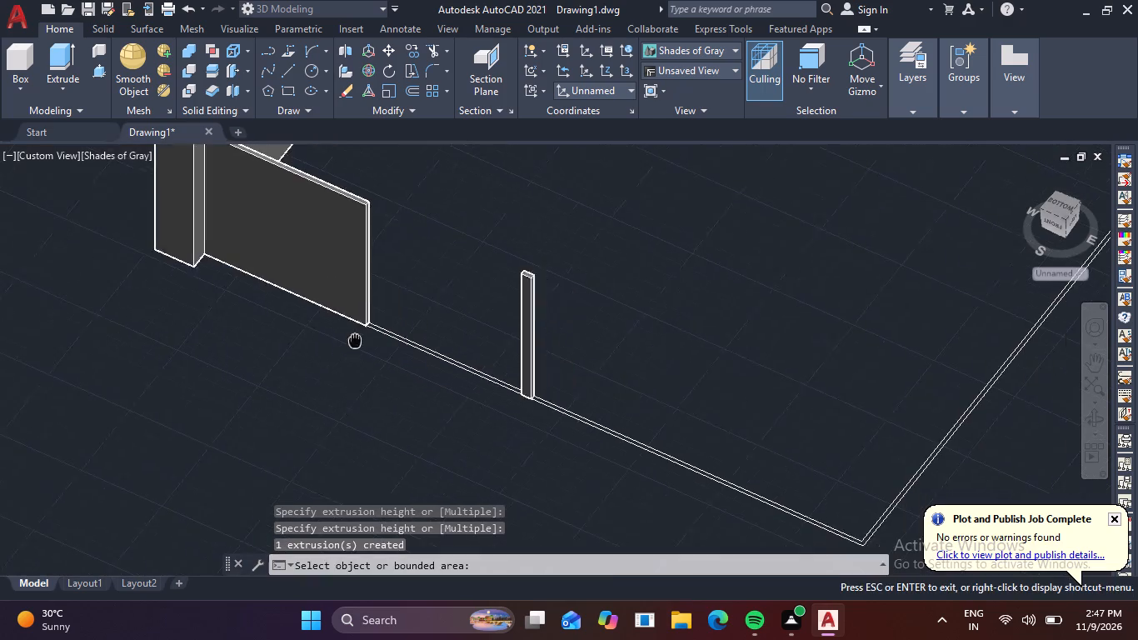
middle_drag(324, 324, 313, 314)
middle_drag(314, 296, 296, 294)
scroll(357, 311, up, 2)
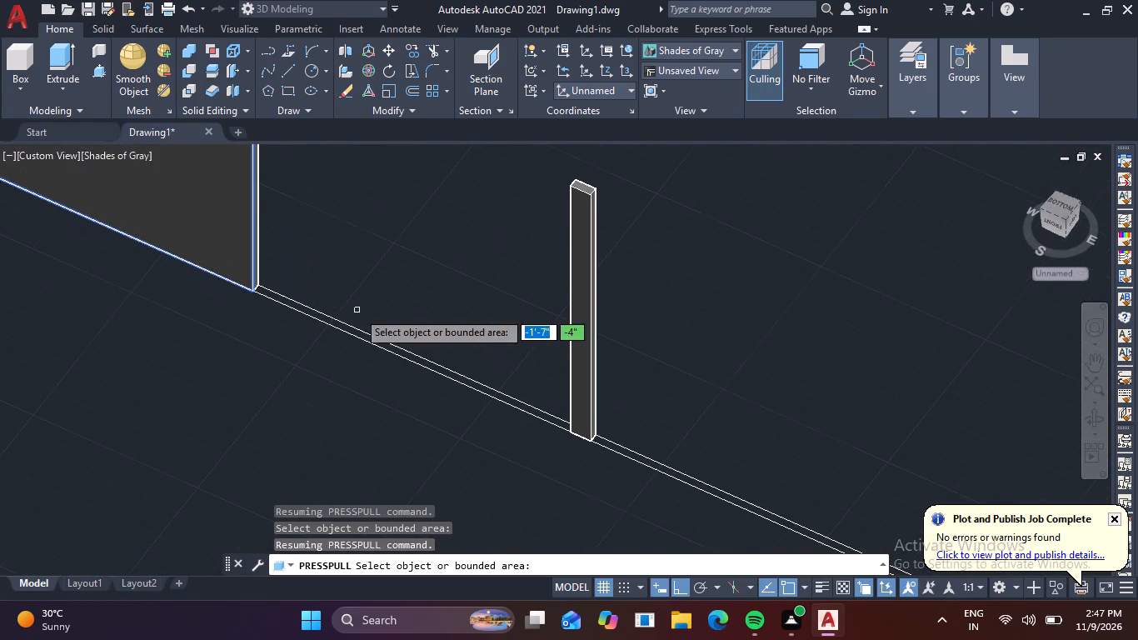
scroll(358, 334, up, 3)
click(361, 338)
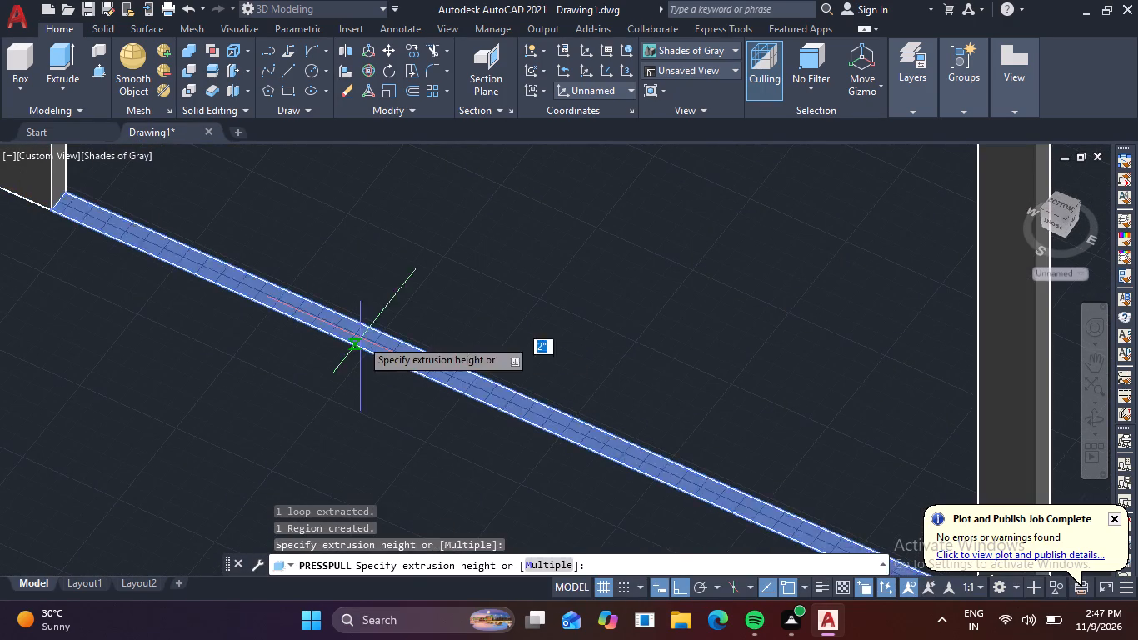
key(space)
Draw a short divider line across the wall's line pair, roughly midway between the small post and the corner.
scroll(367, 295, down, 4)
middle_drag(397, 347, 291, 319)
scroll(404, 317, up, 1)
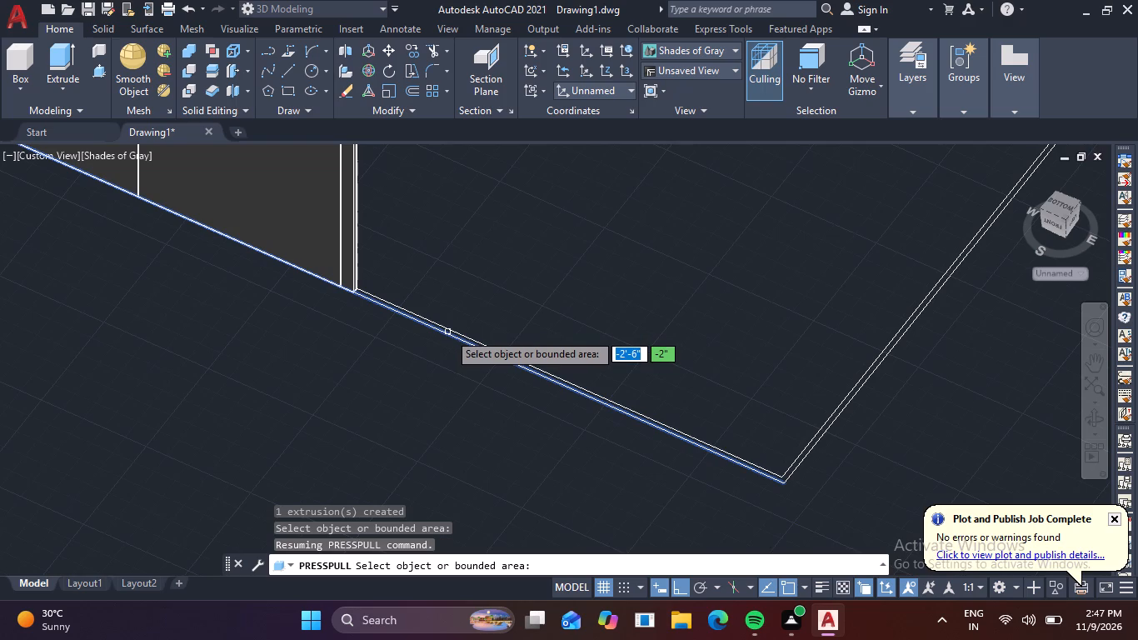
key(Escape)
key(l)
key(space)
scroll(532, 366, up, 3)
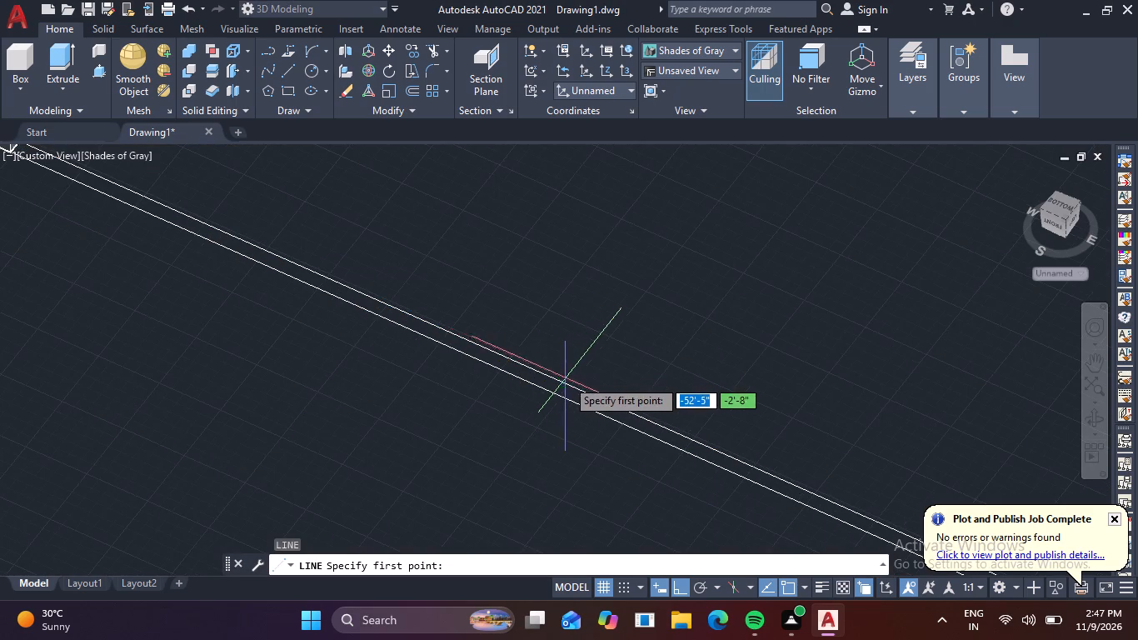
scroll(571, 394, down, 2)
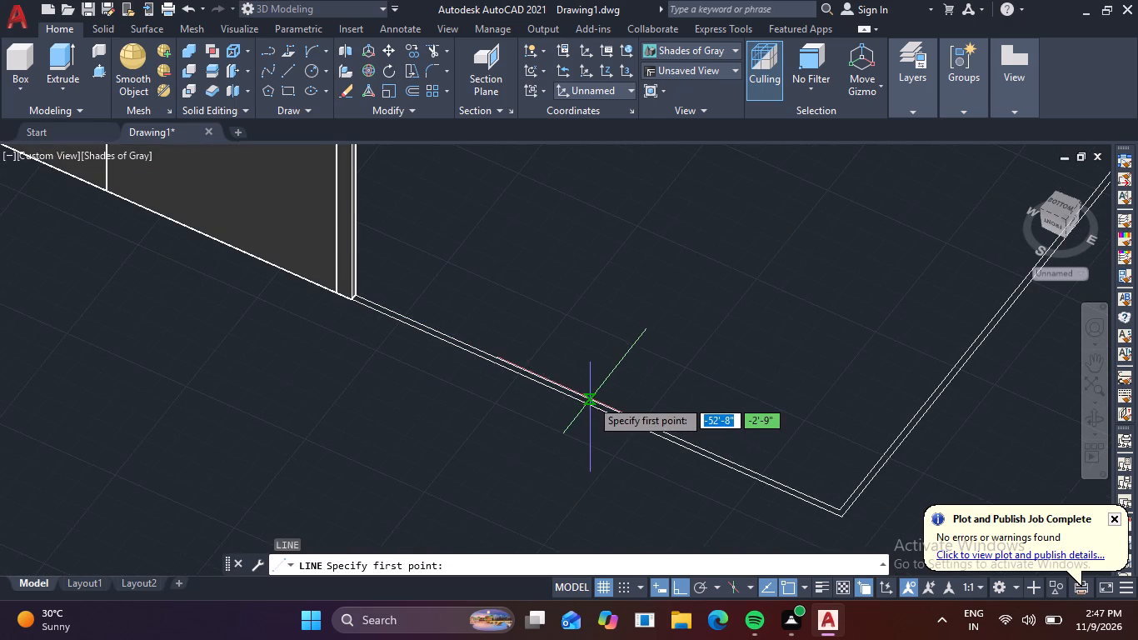
click(591, 399)
click(581, 405)
key(space)
Presspull the bounded strip between the small post and the new divider line to the same height.
scroll(589, 405, up, 2)
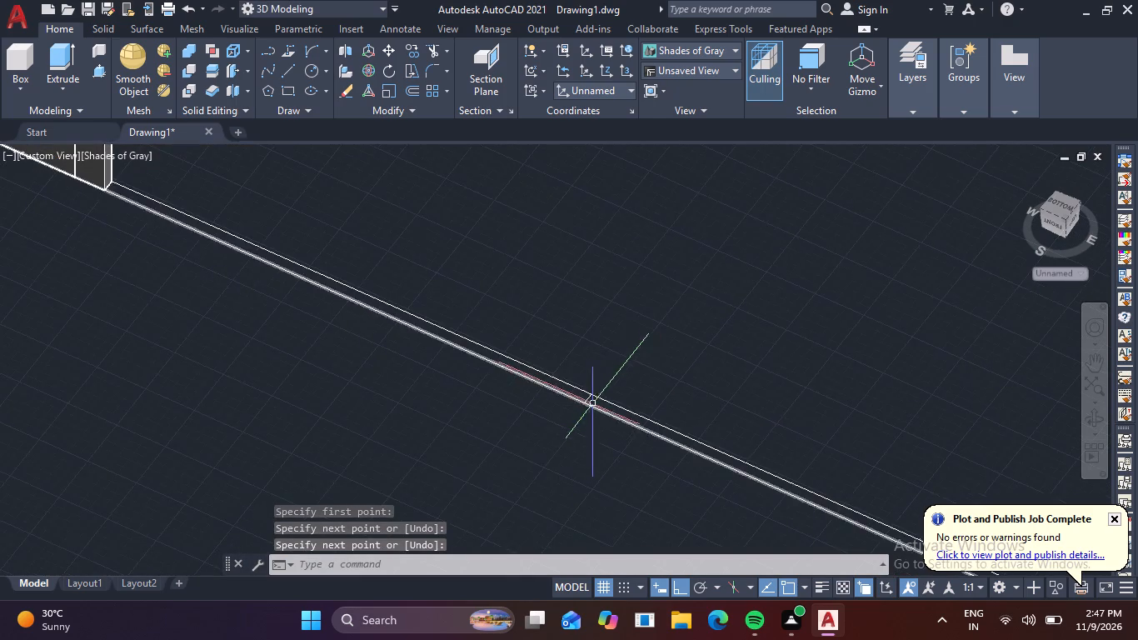
scroll(589, 421, down, 1)
middle_drag(502, 411, 484, 402)
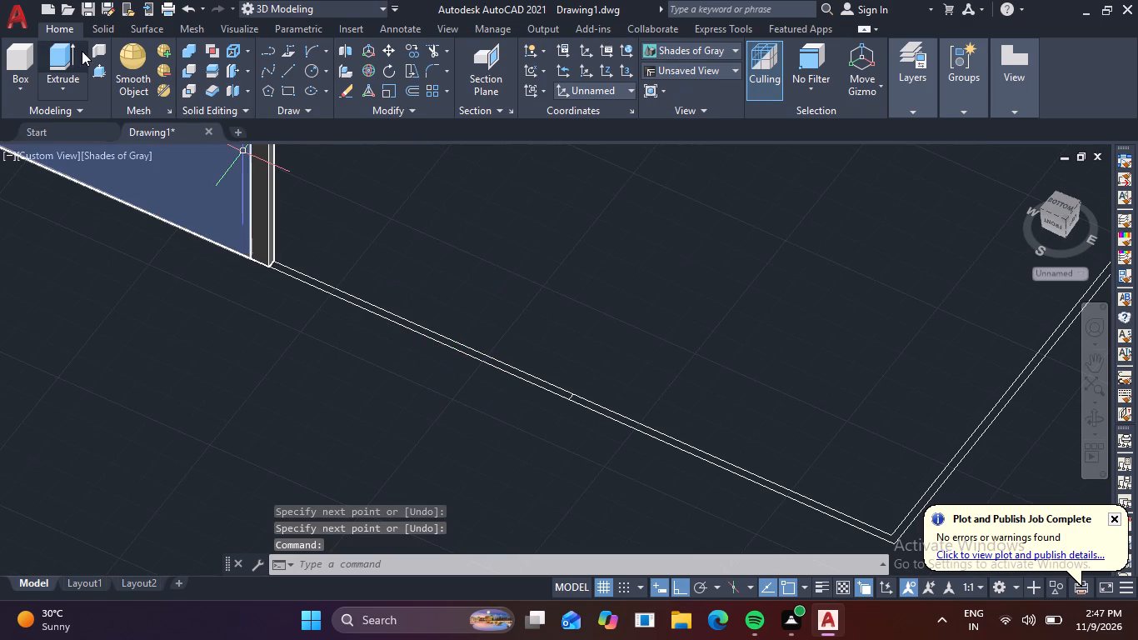
click(102, 71)
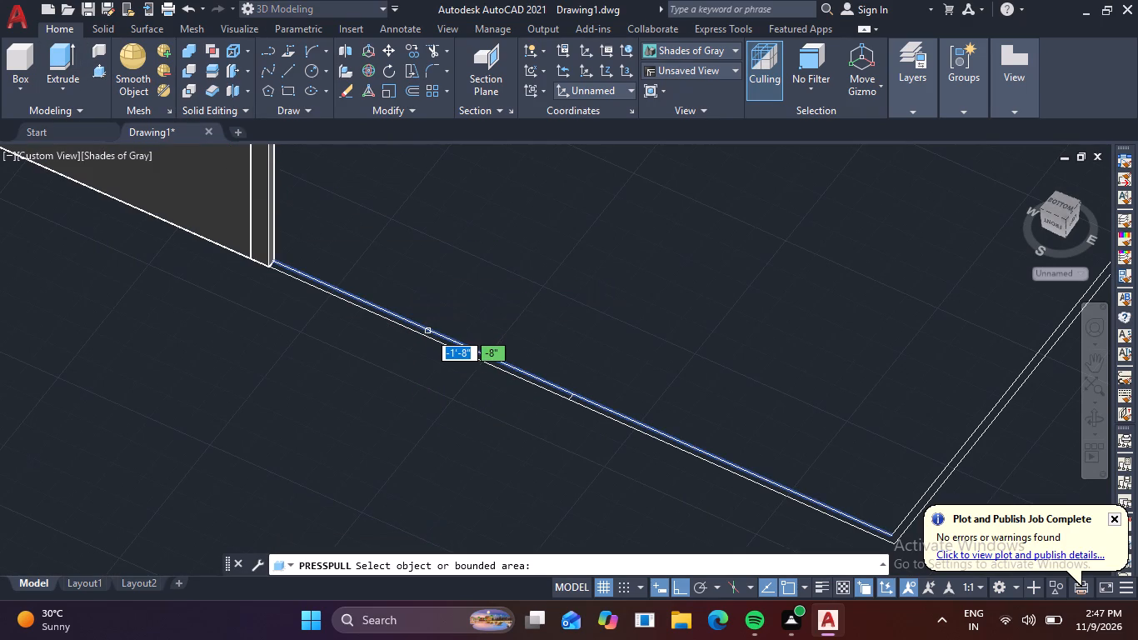
scroll(429, 336, up, 1)
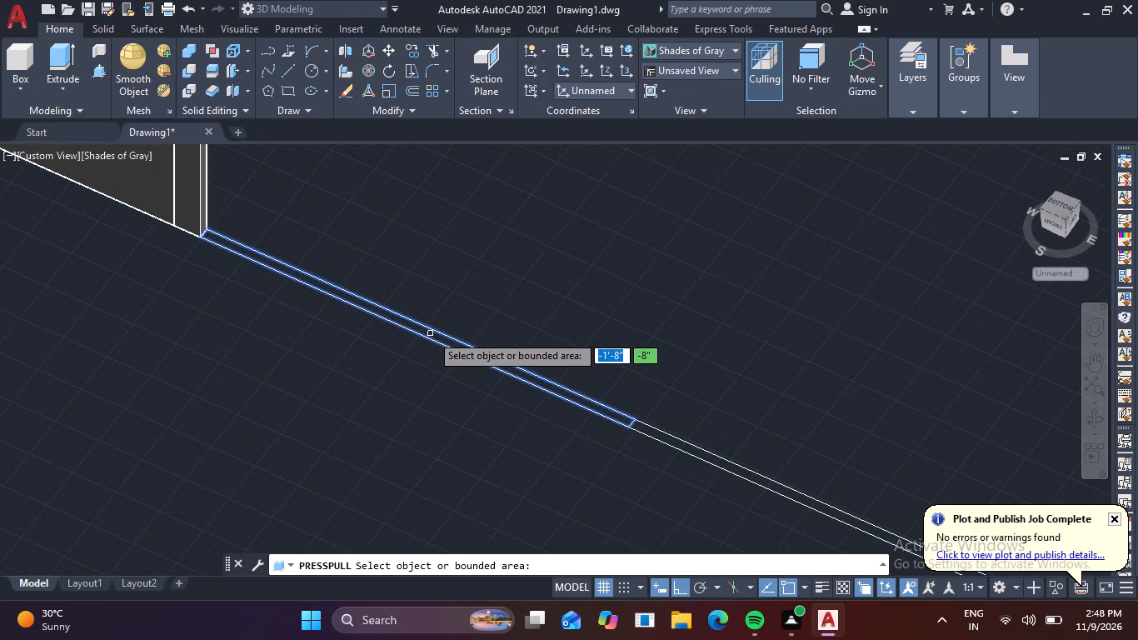
click(431, 334)
key(space)
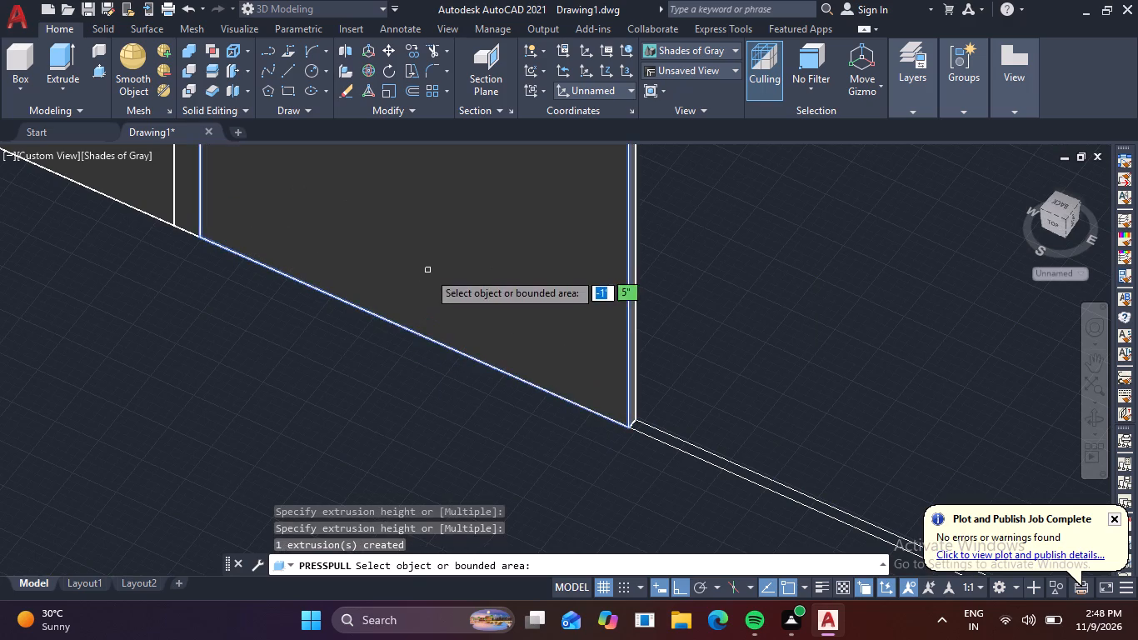
Draw a short line from the wall's inner corner across to the outer line of the adjoining wall.
scroll(441, 308, down, 3)
middle_drag(508, 349, 324, 360)
key(Escape)
key(l)
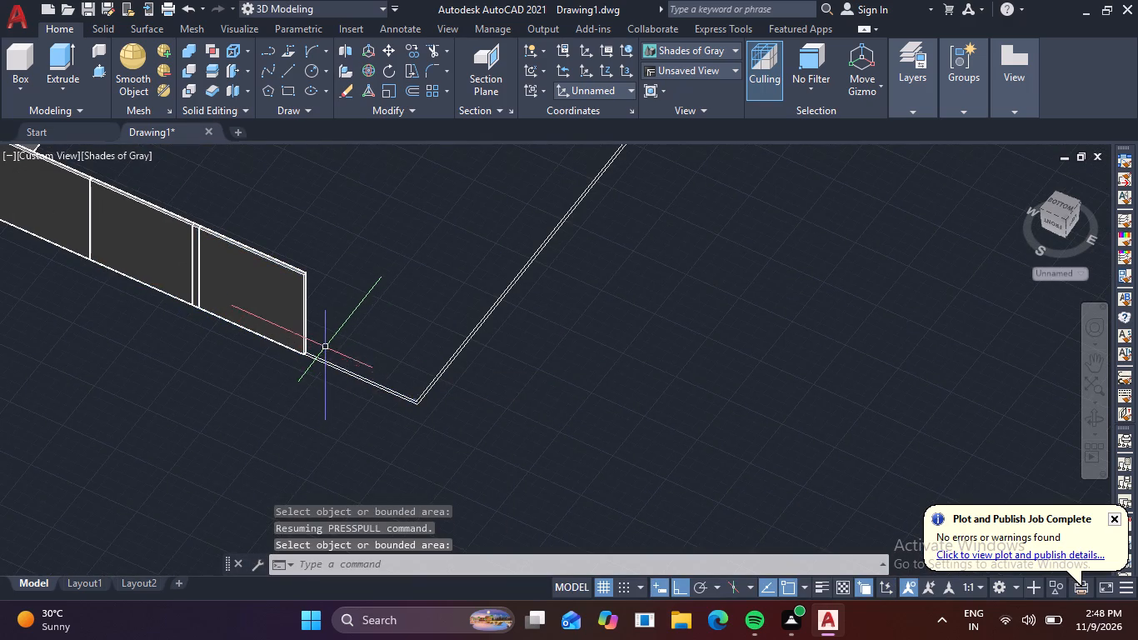
key(space)
scroll(412, 390, up, 7)
middle_drag(422, 419, 393, 396)
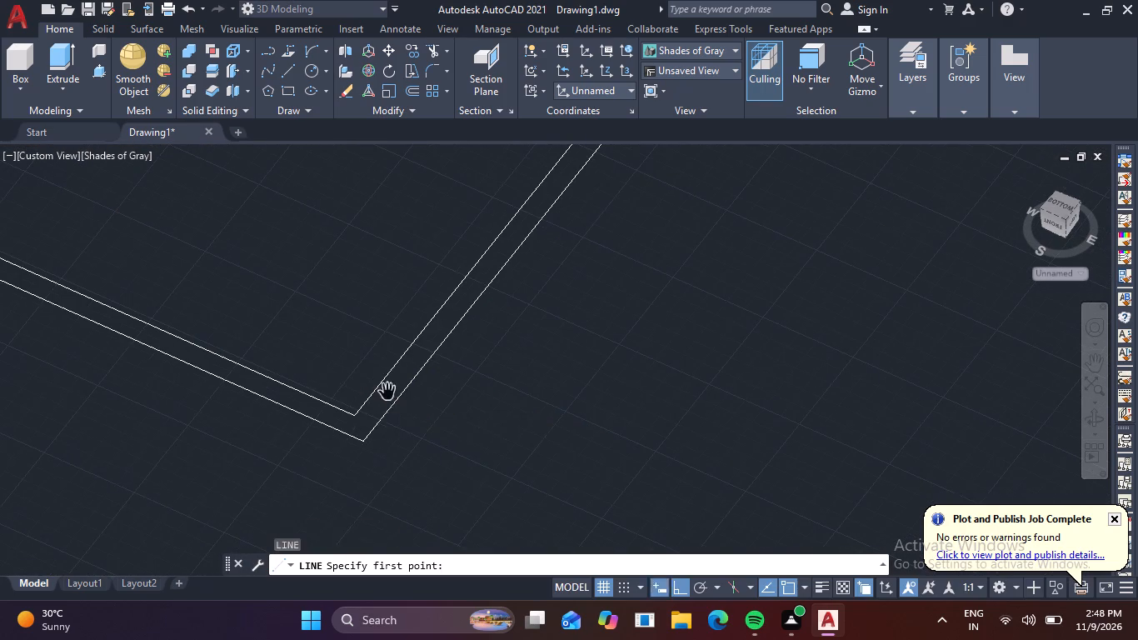
click(357, 417)
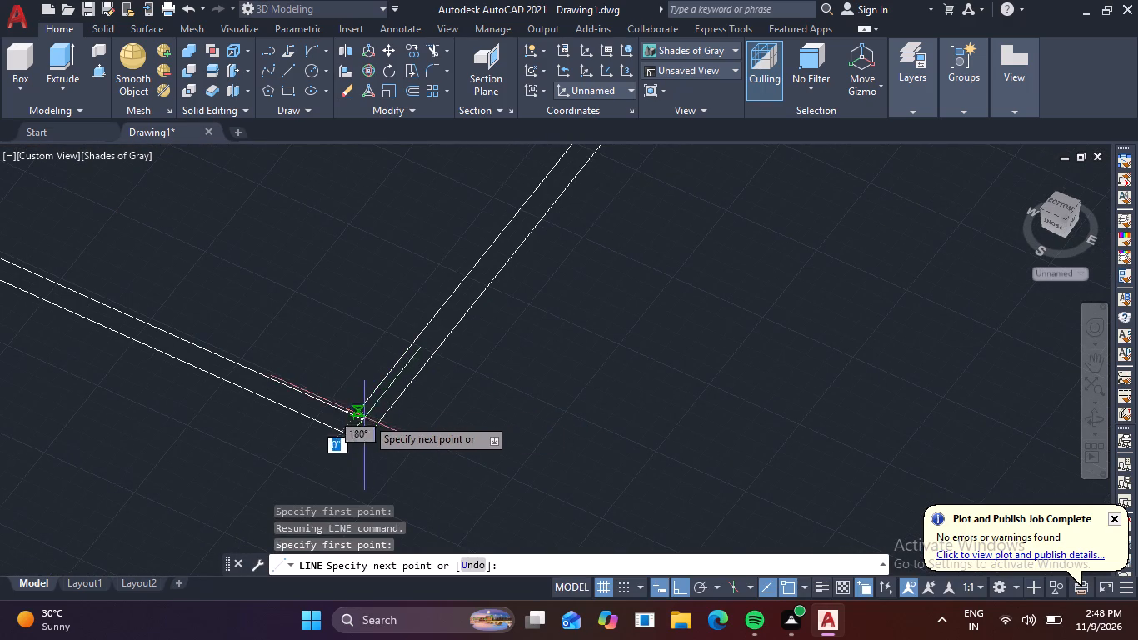
click(375, 424)
key(space)
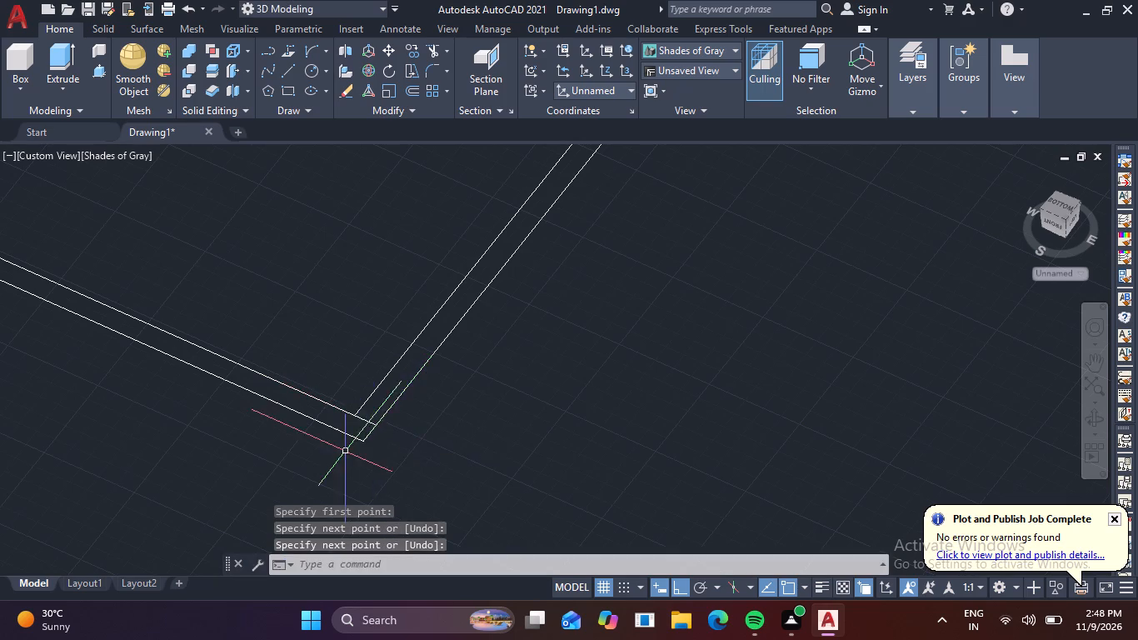
Draw a second short line from the inner corner to the first wall's outer line, enclosing the corner square.
scroll(345, 446, up, 3)
key(space)
click(372, 362)
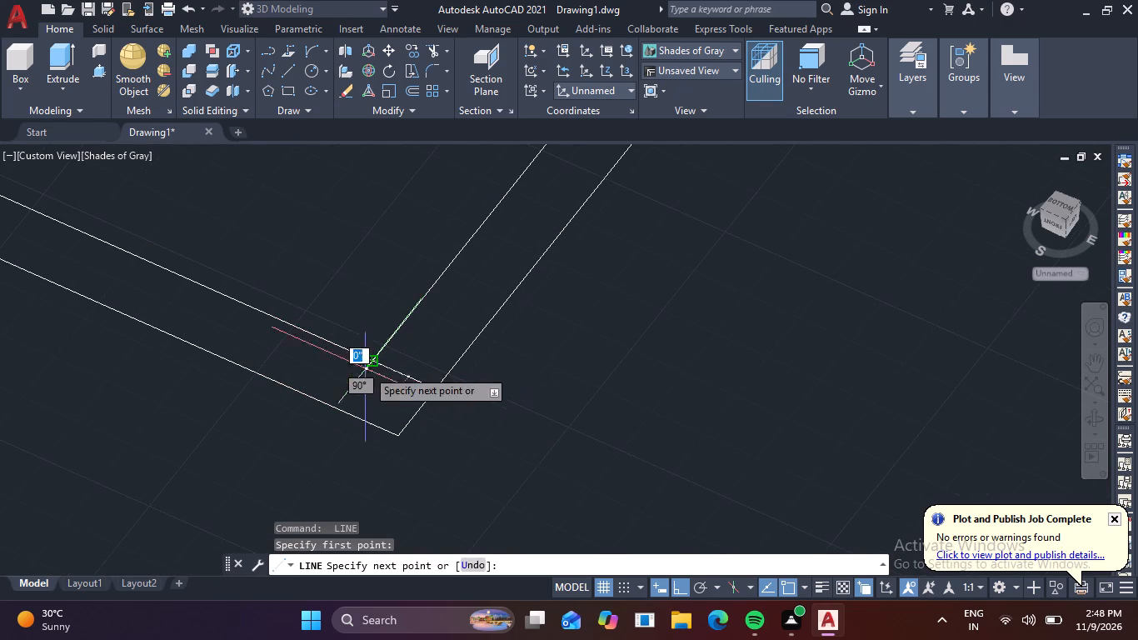
click(340, 408)
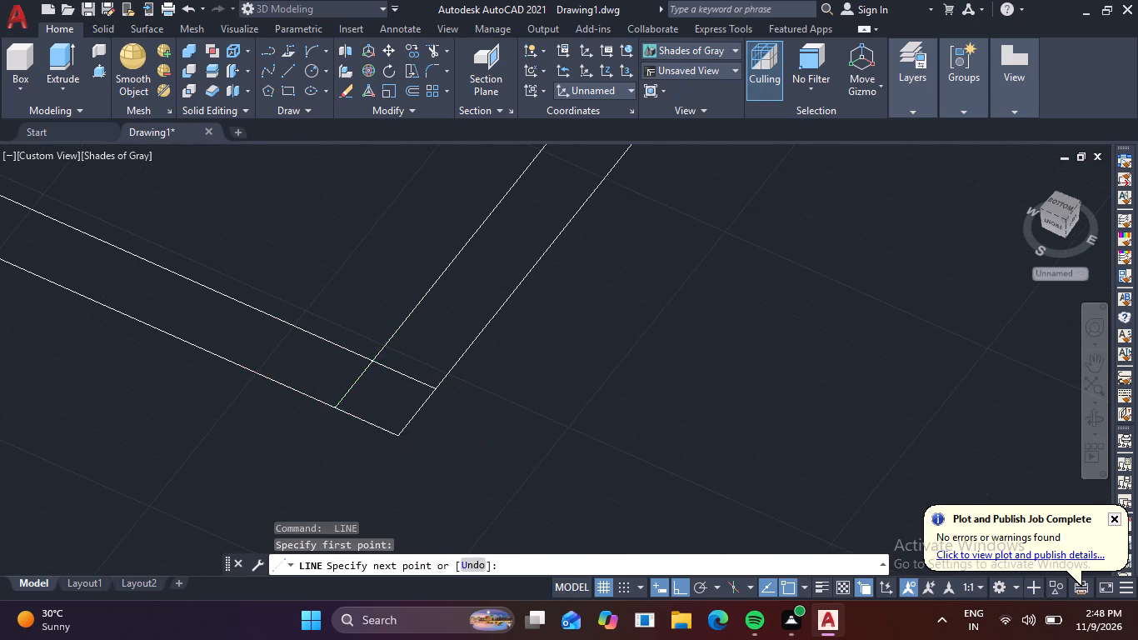
key(space)
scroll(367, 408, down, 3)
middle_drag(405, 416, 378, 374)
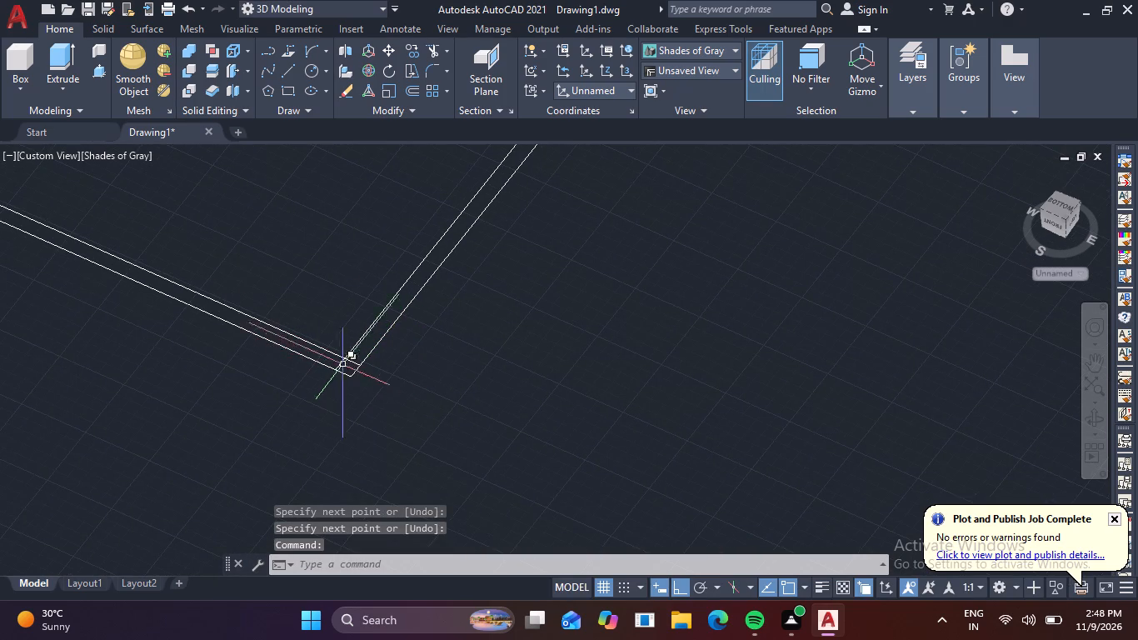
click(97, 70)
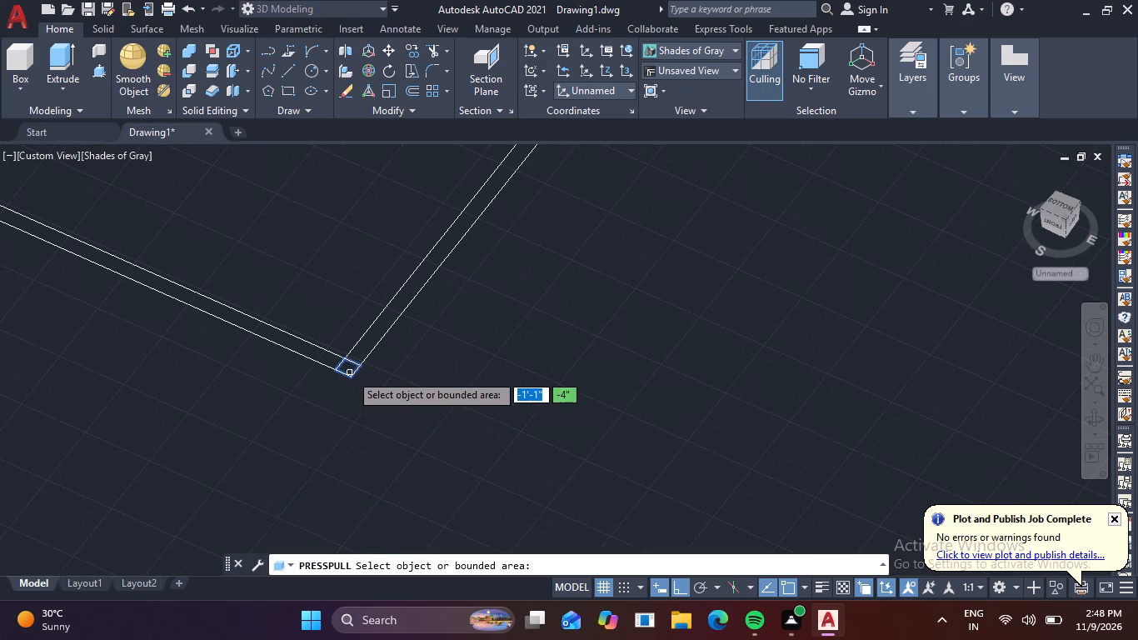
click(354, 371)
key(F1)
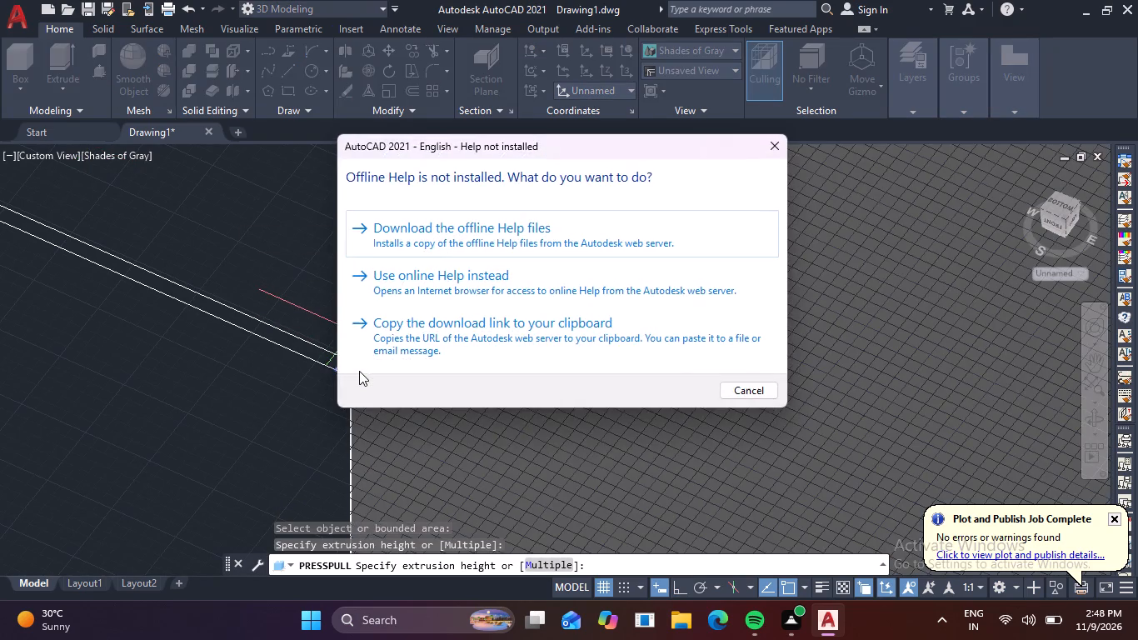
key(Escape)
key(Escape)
Presspull the small enclosed square at the wall corner upward as a post, reusing the previous extrusion height.
click(102, 73)
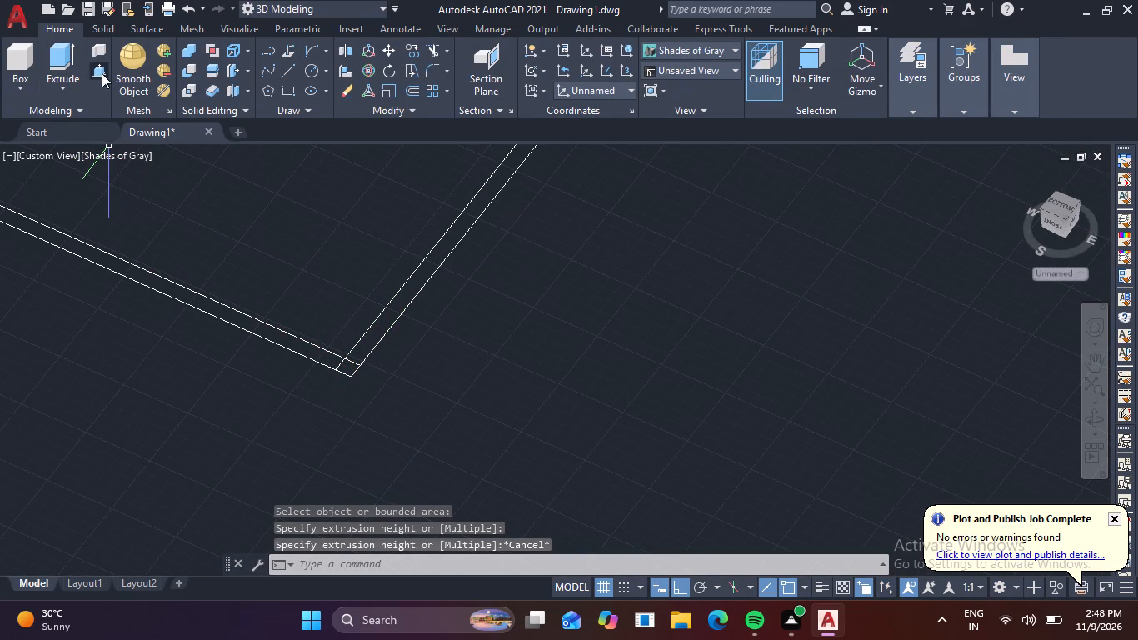
click(348, 368)
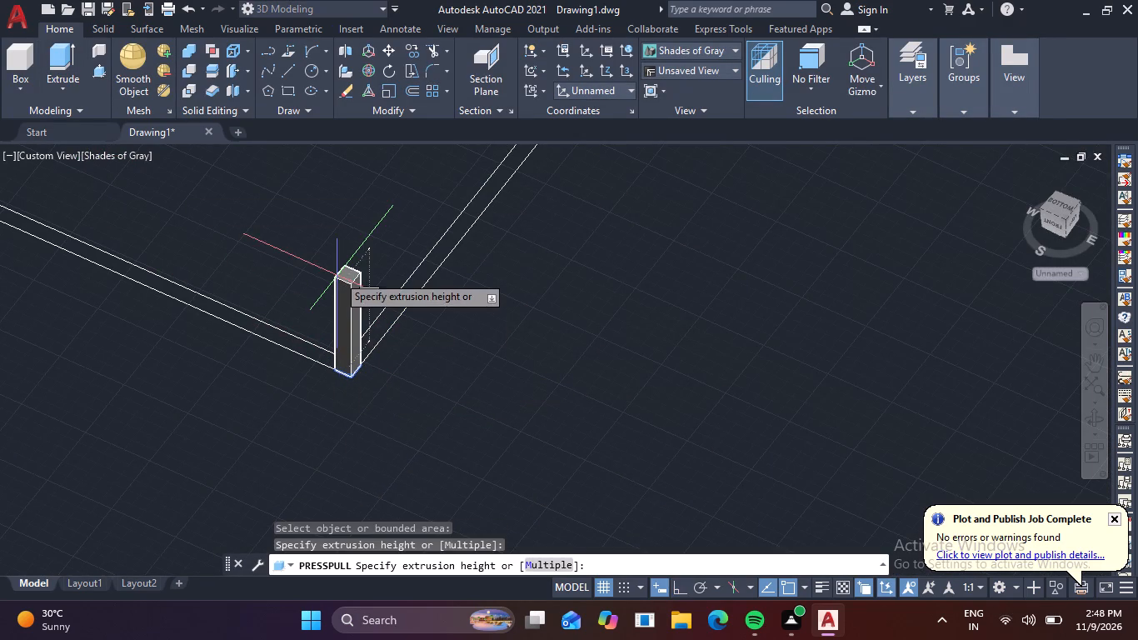
key(space)
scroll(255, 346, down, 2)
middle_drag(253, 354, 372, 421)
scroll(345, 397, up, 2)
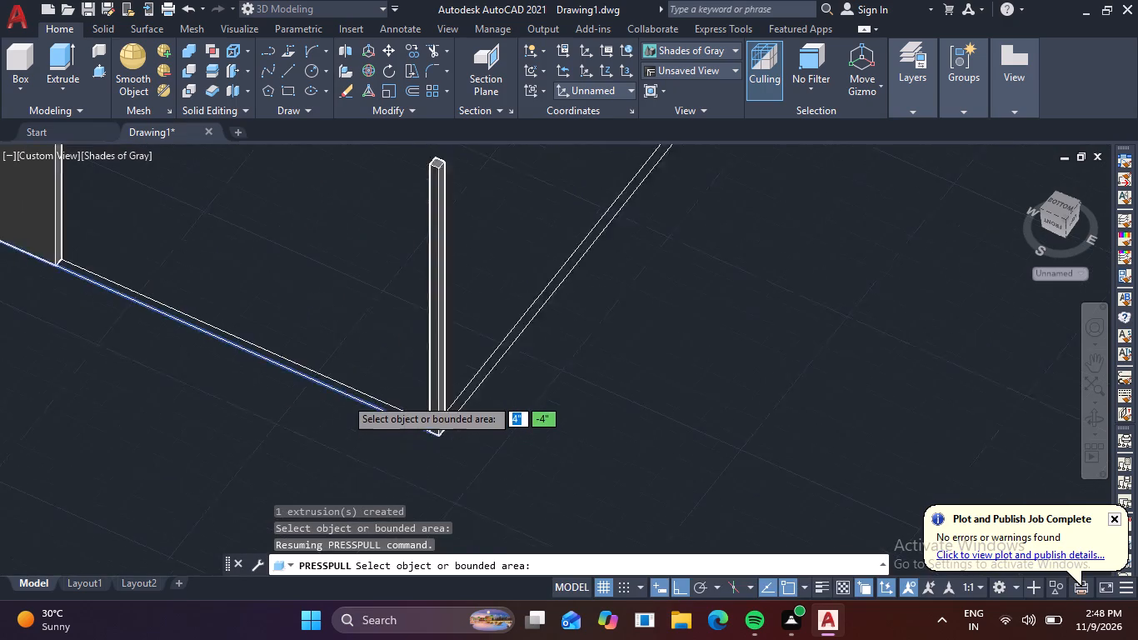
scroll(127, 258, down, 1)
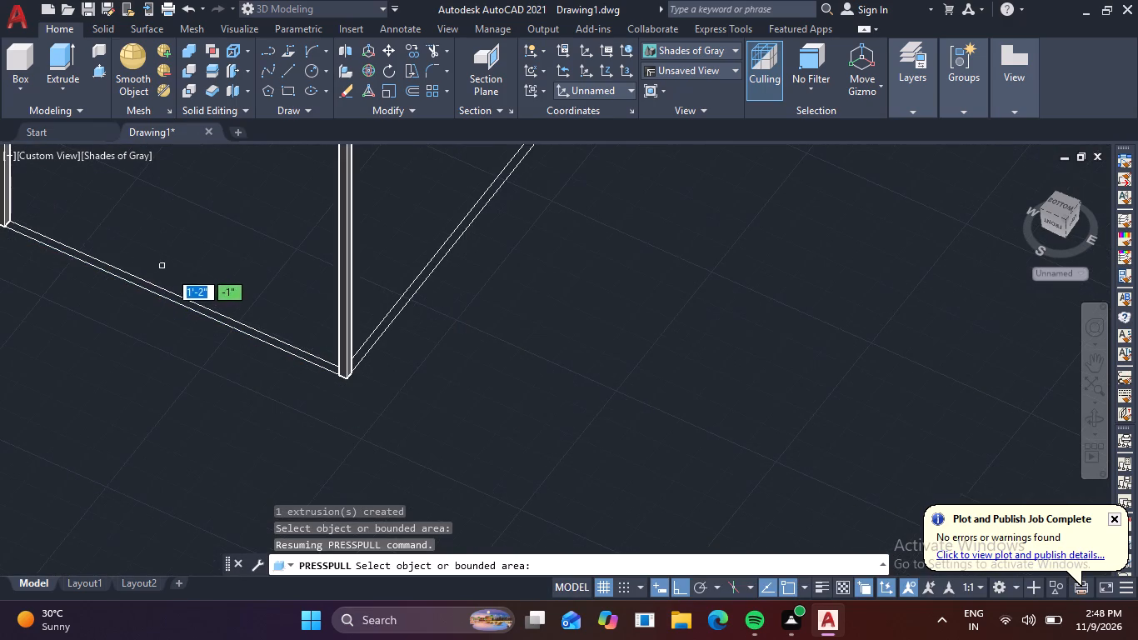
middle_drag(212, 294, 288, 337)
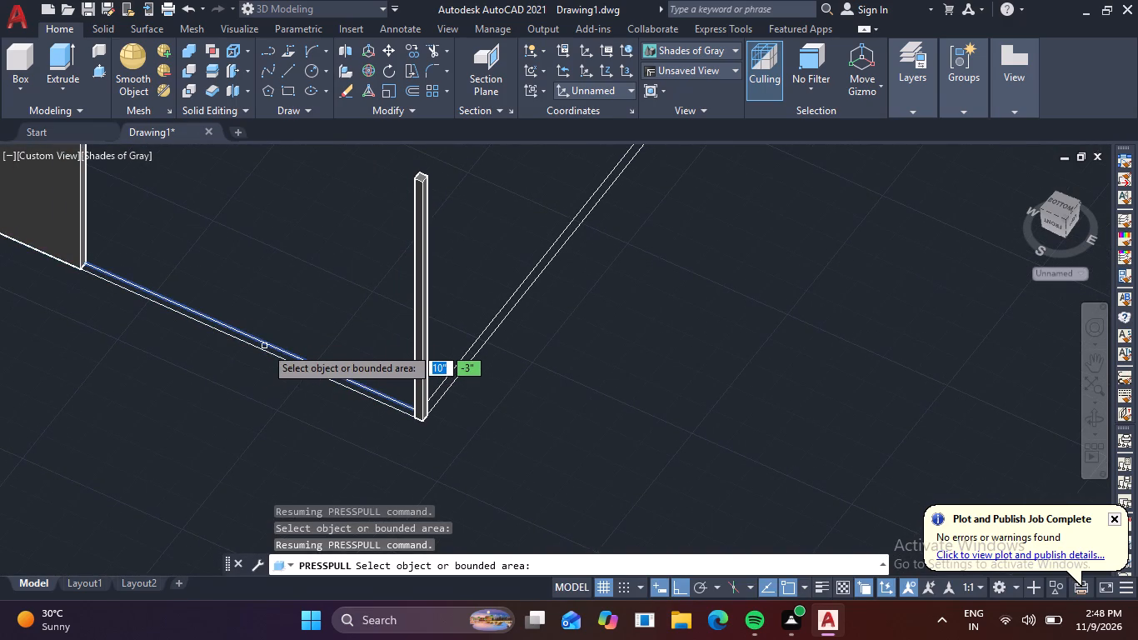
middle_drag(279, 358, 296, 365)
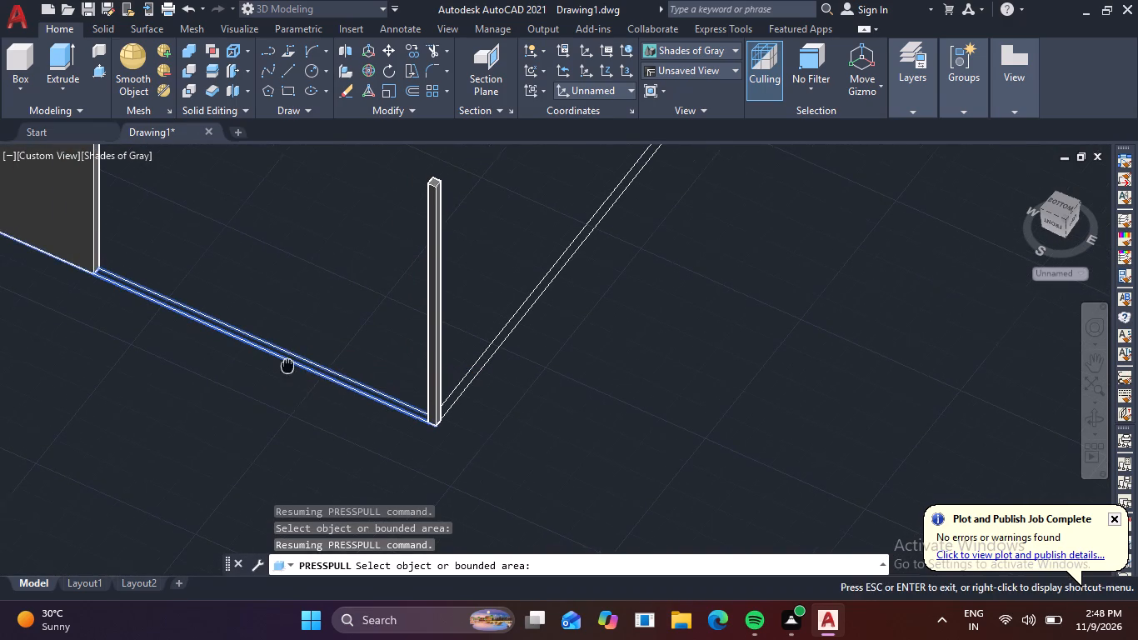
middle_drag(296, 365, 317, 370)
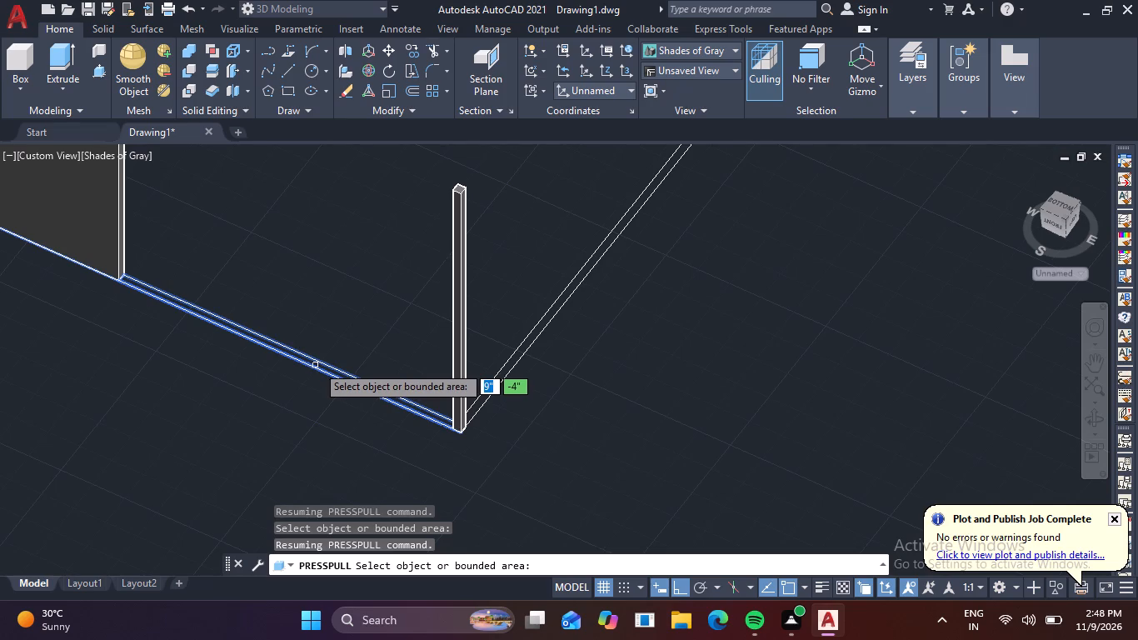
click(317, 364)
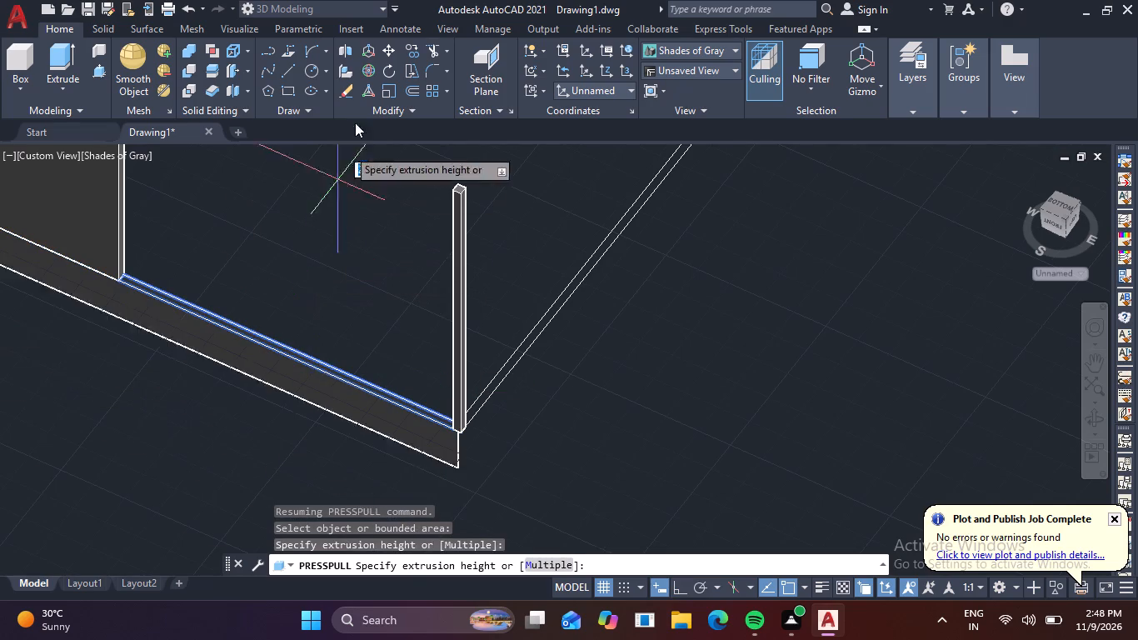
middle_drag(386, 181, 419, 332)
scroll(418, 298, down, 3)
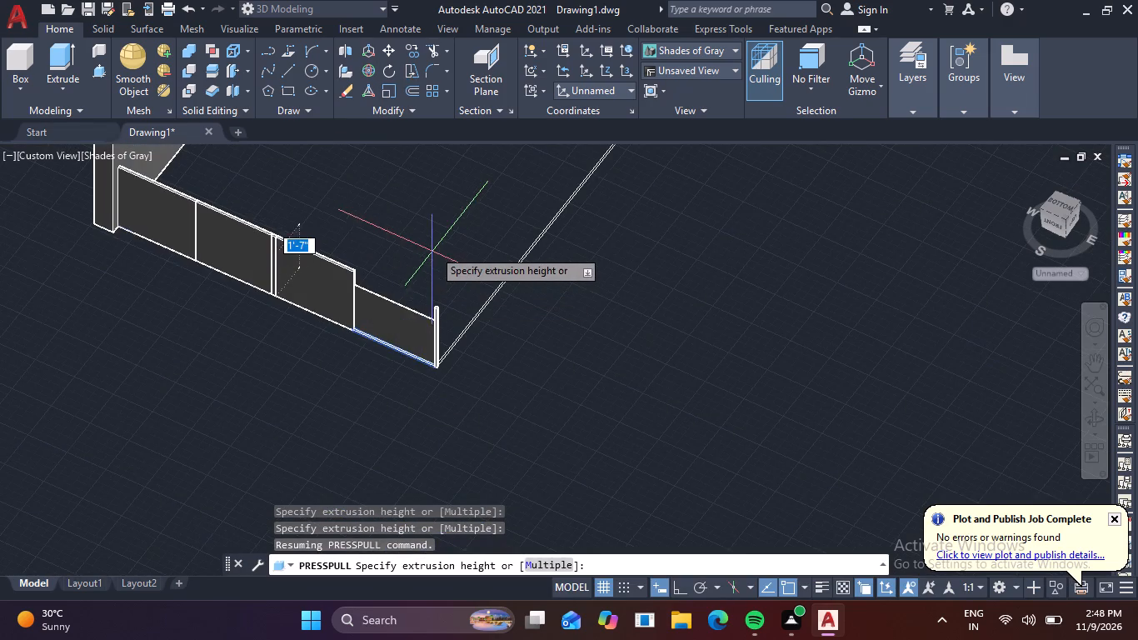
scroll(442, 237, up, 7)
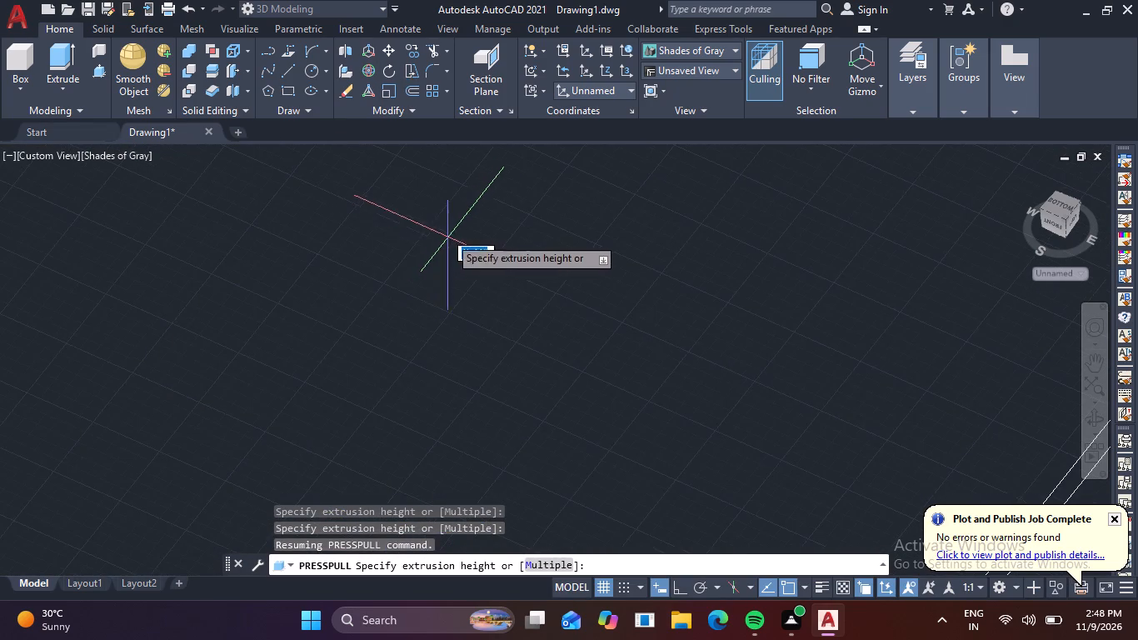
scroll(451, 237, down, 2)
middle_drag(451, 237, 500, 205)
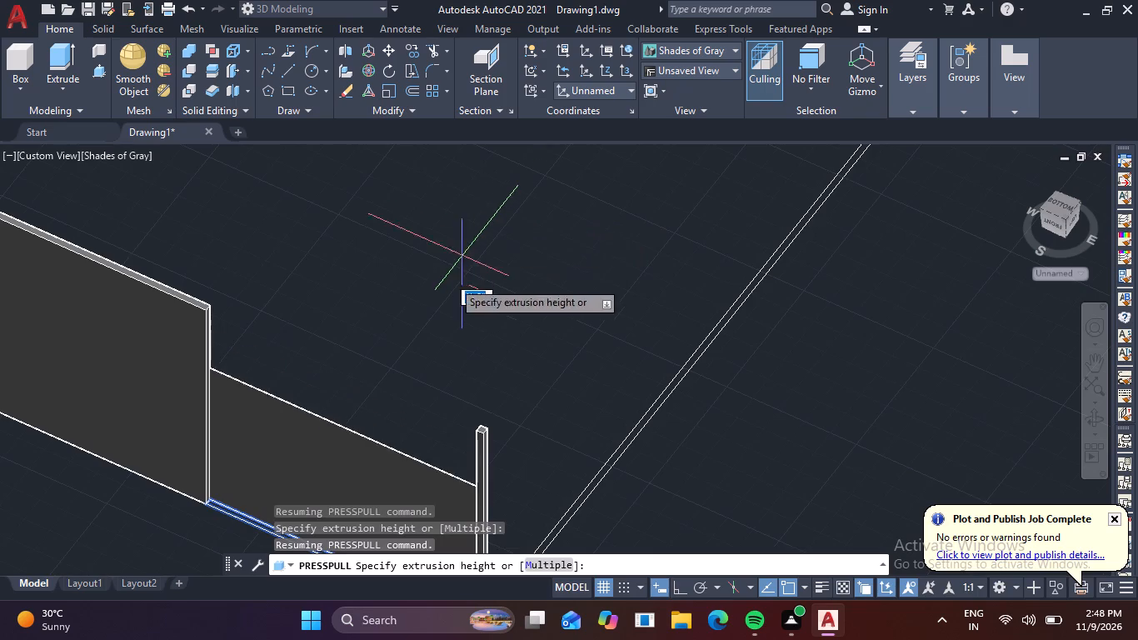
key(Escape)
Presspull the bounded strip between the last raised wall panel and the corner post upward, reusing the previous extrusion height.
middle_drag(430, 315, 467, 175)
scroll(397, 368, up, 2)
middle_drag(397, 377, 406, 218)
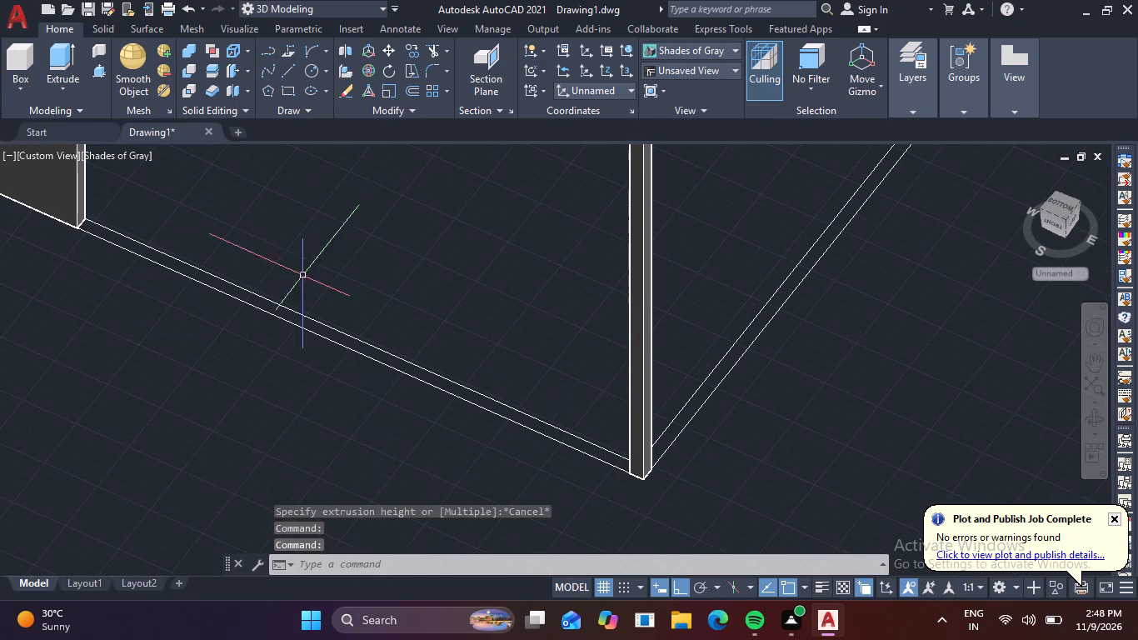
key(space)
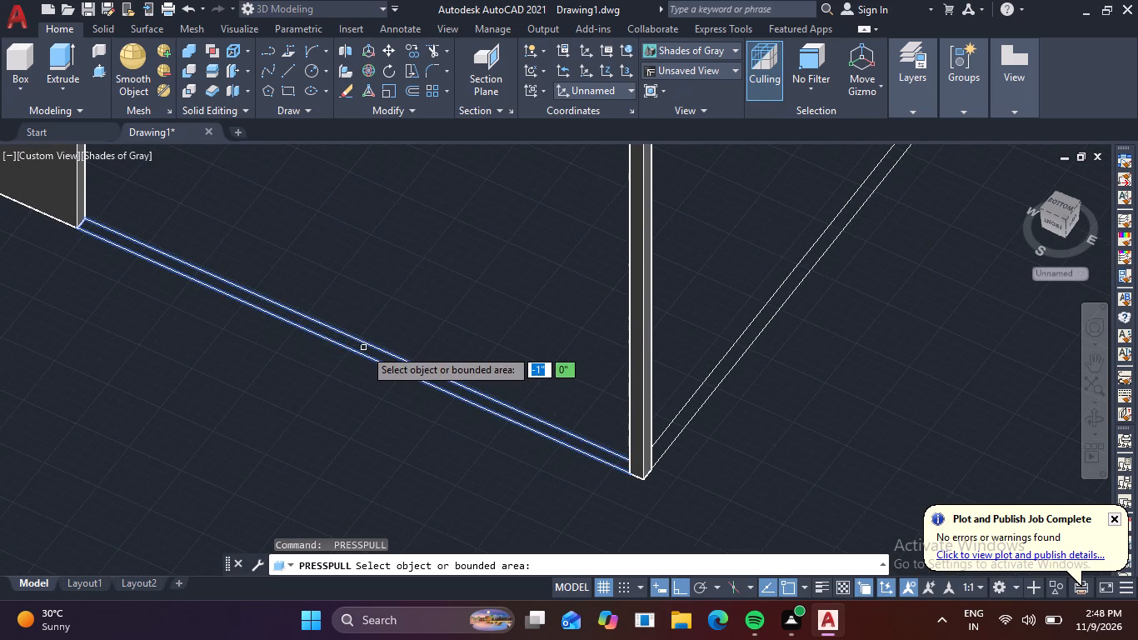
click(364, 348)
scroll(384, 233, down, 2)
middle_drag(383, 237, 388, 308)
key(space)
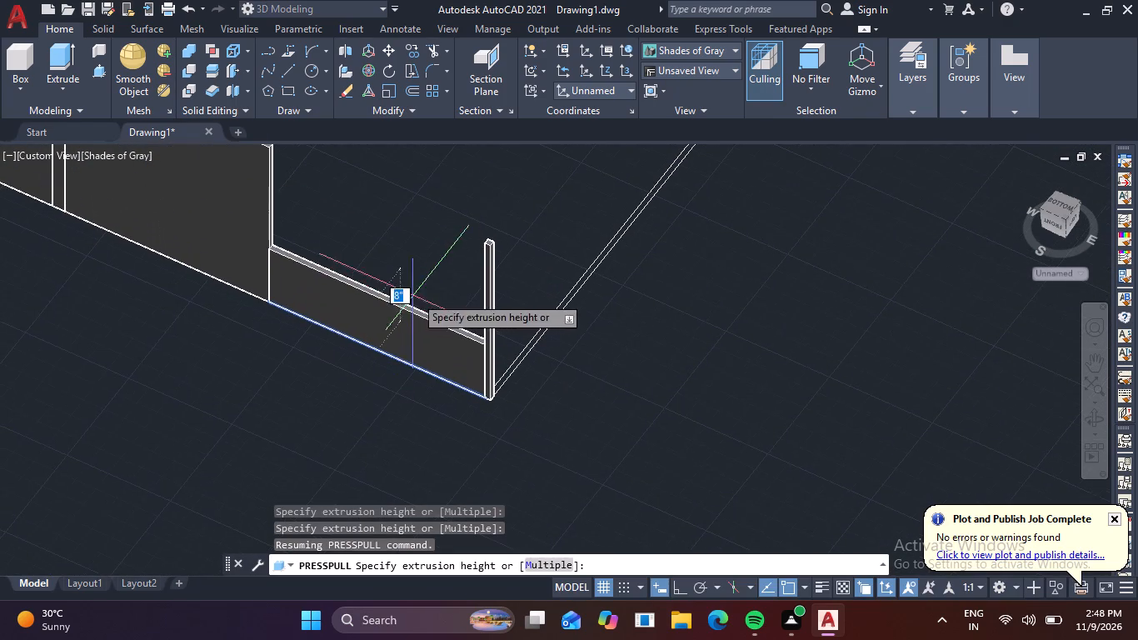
key(space)
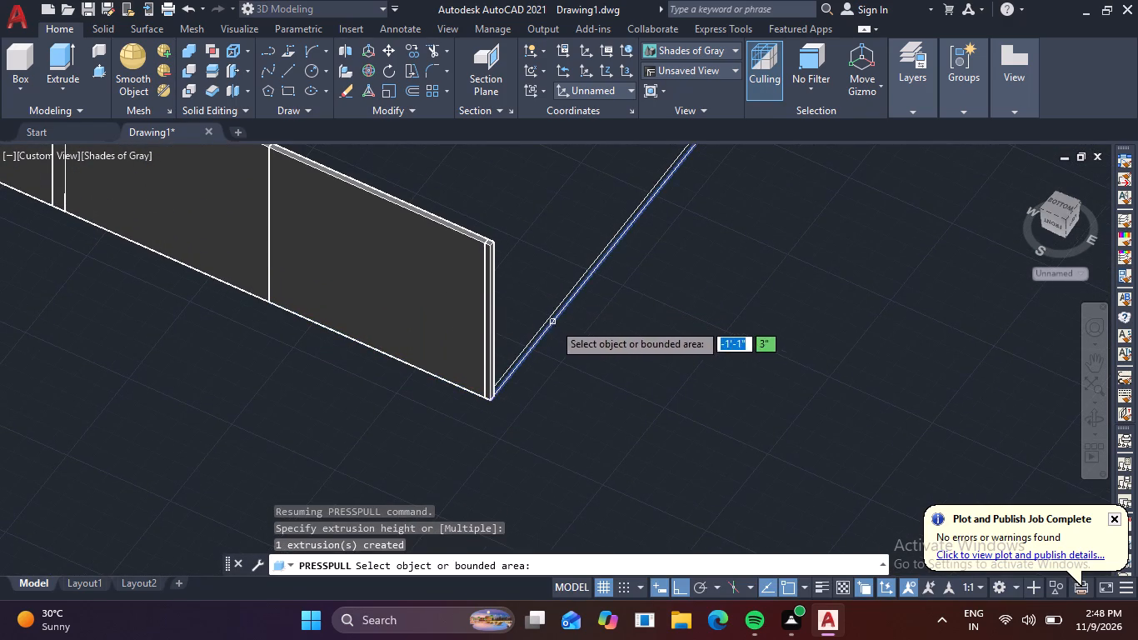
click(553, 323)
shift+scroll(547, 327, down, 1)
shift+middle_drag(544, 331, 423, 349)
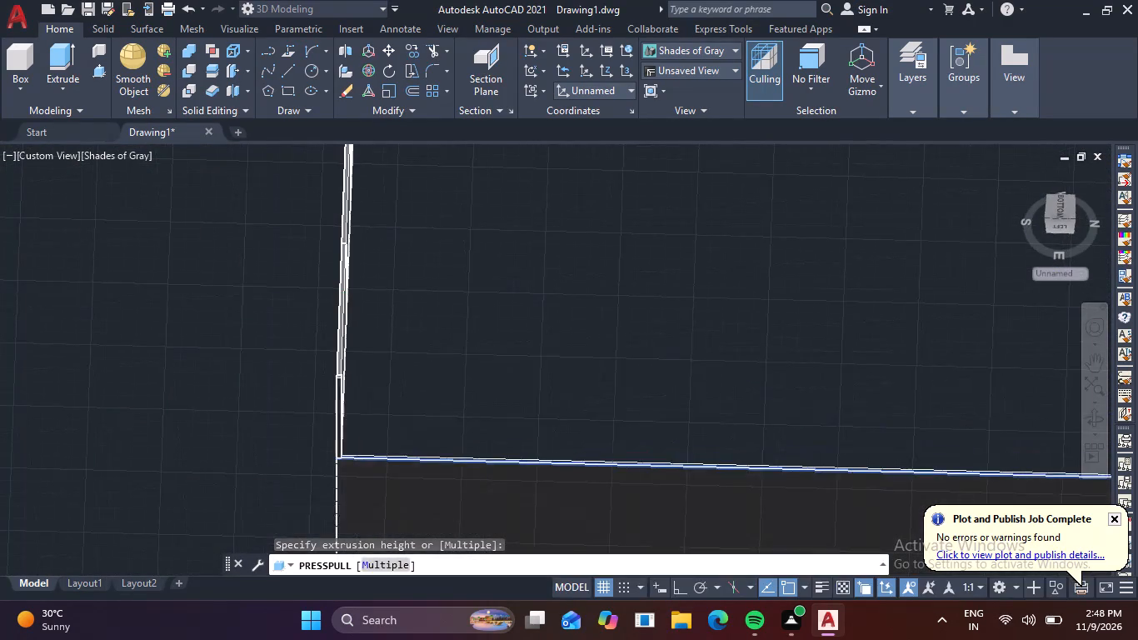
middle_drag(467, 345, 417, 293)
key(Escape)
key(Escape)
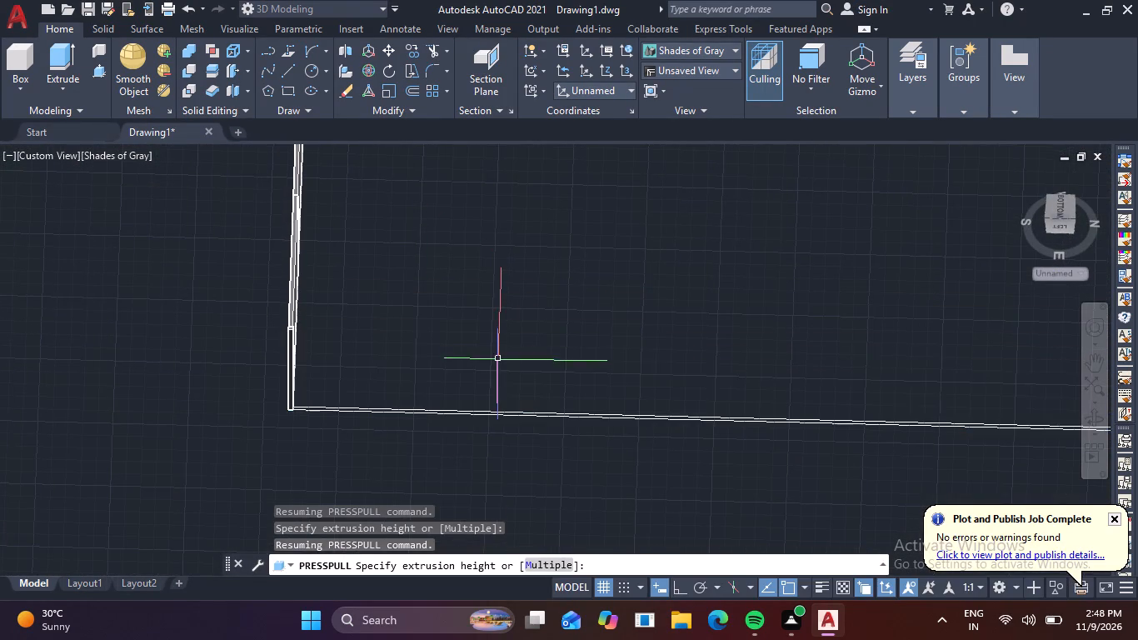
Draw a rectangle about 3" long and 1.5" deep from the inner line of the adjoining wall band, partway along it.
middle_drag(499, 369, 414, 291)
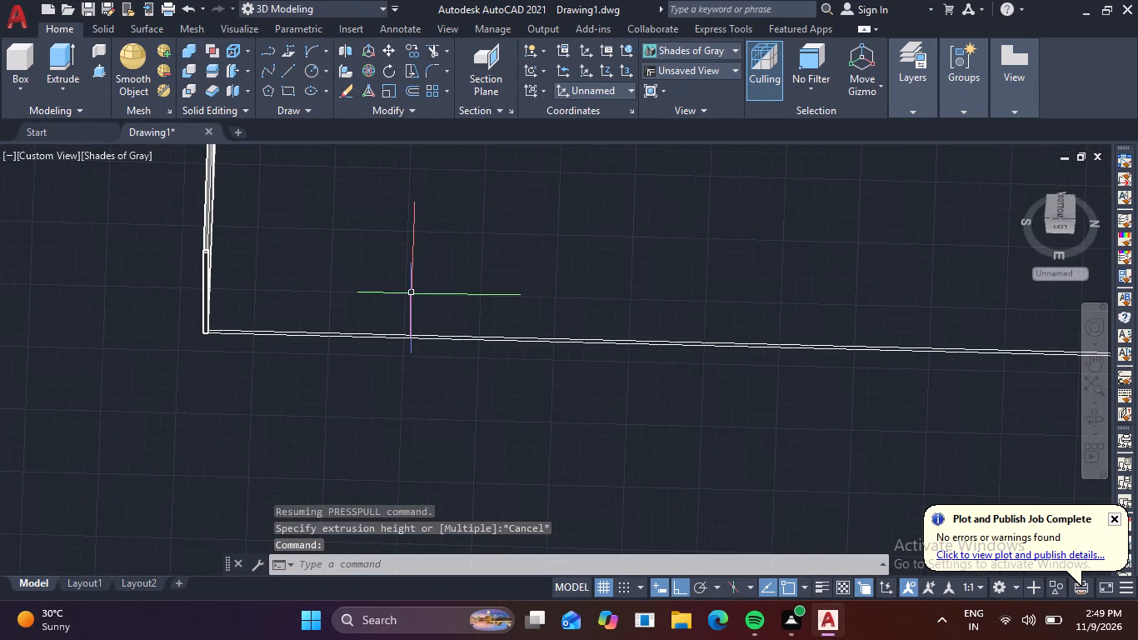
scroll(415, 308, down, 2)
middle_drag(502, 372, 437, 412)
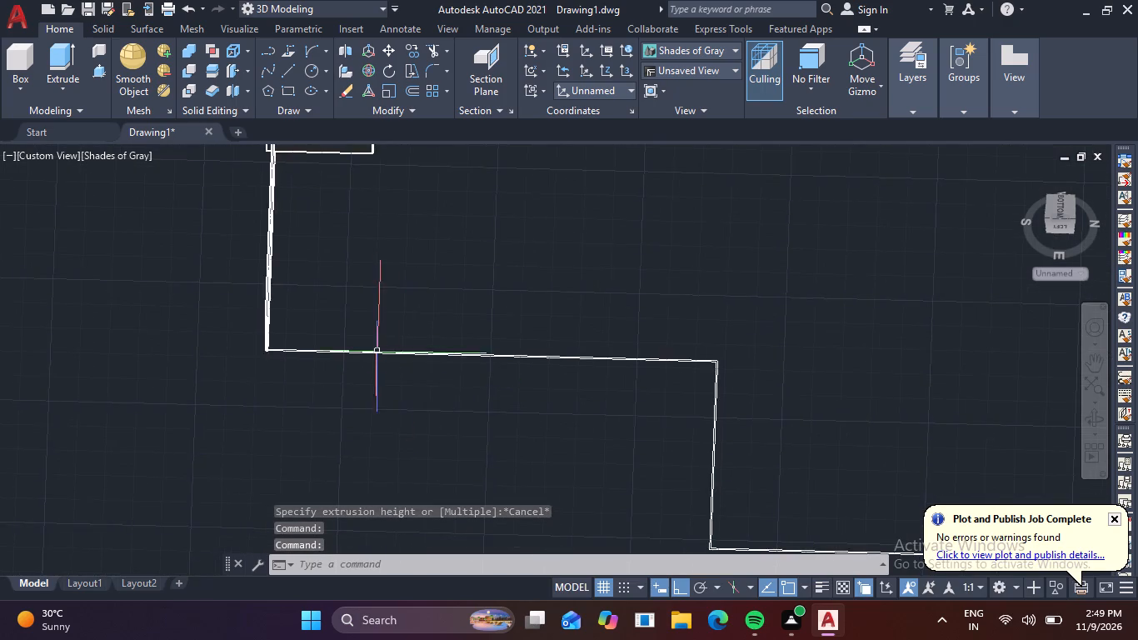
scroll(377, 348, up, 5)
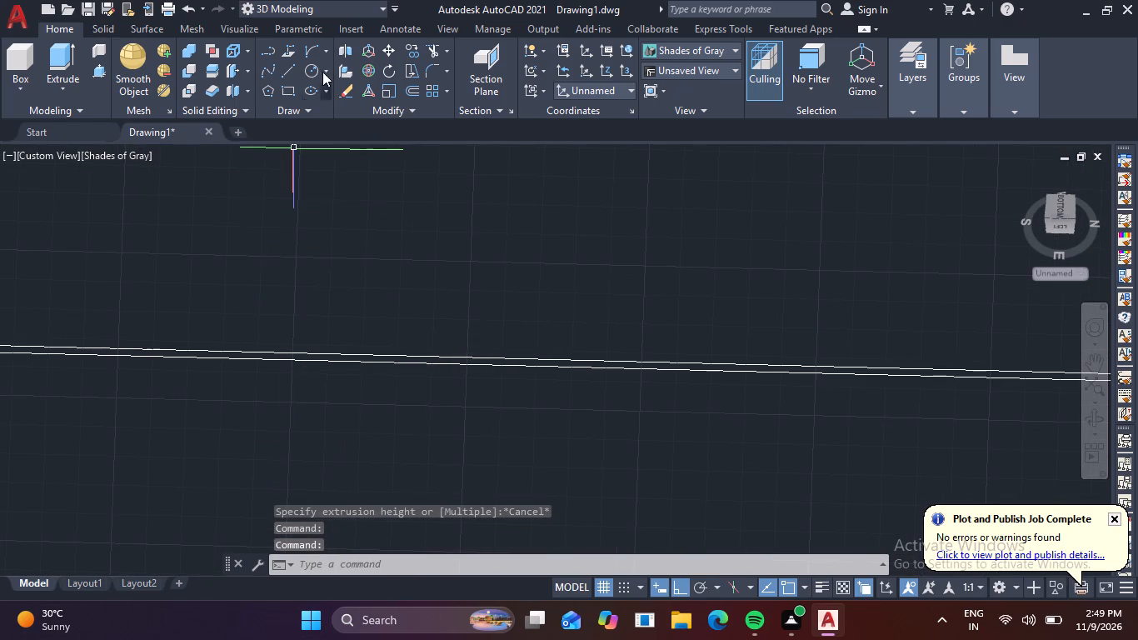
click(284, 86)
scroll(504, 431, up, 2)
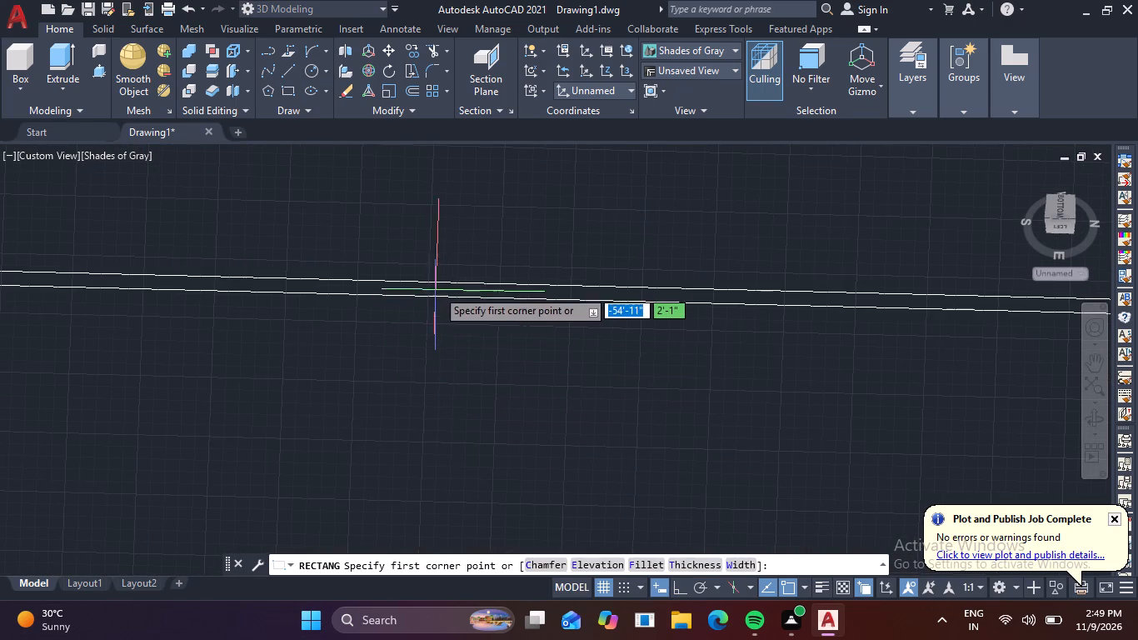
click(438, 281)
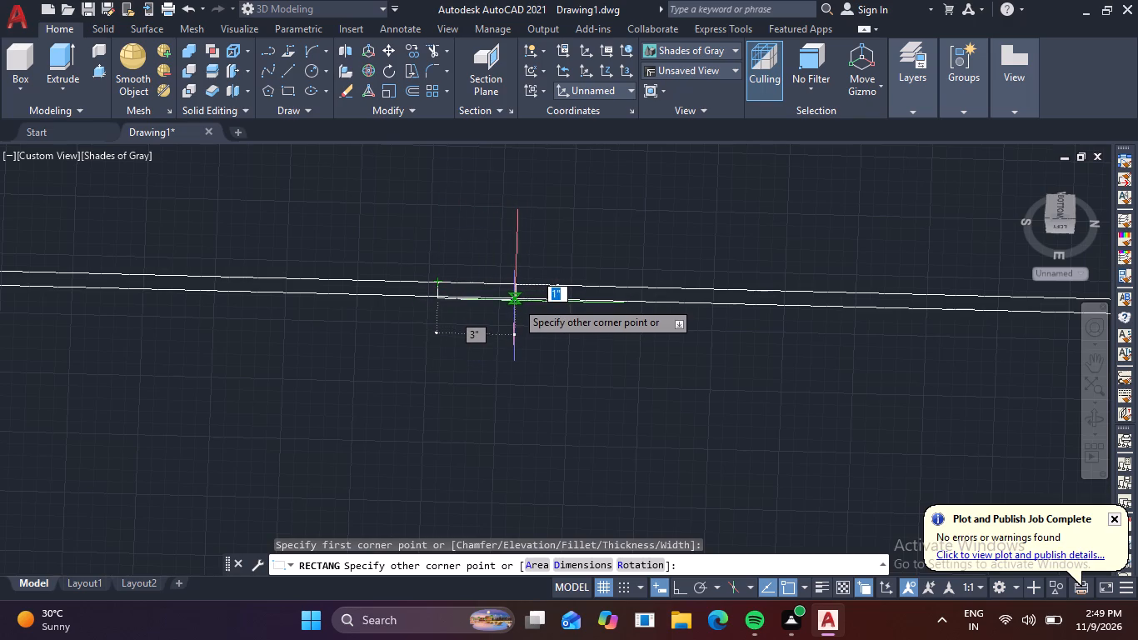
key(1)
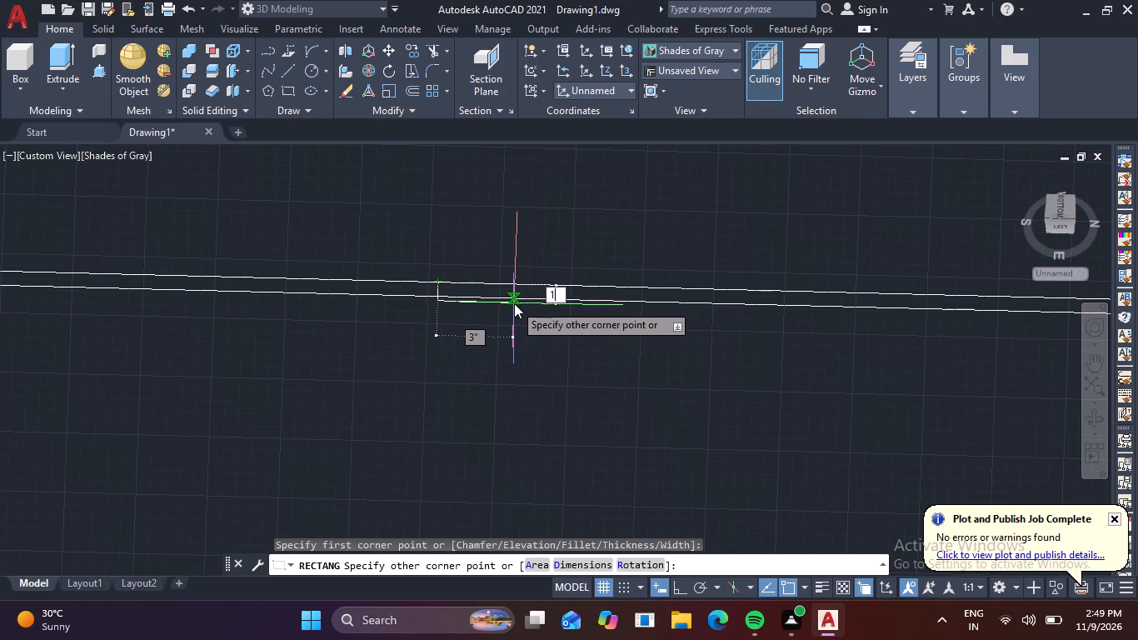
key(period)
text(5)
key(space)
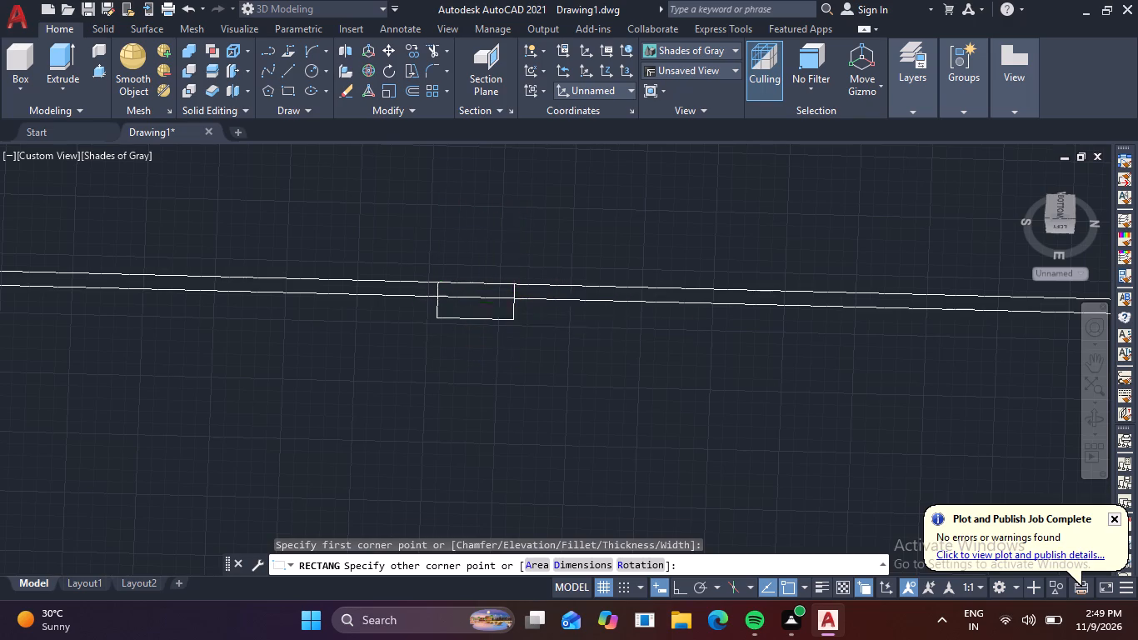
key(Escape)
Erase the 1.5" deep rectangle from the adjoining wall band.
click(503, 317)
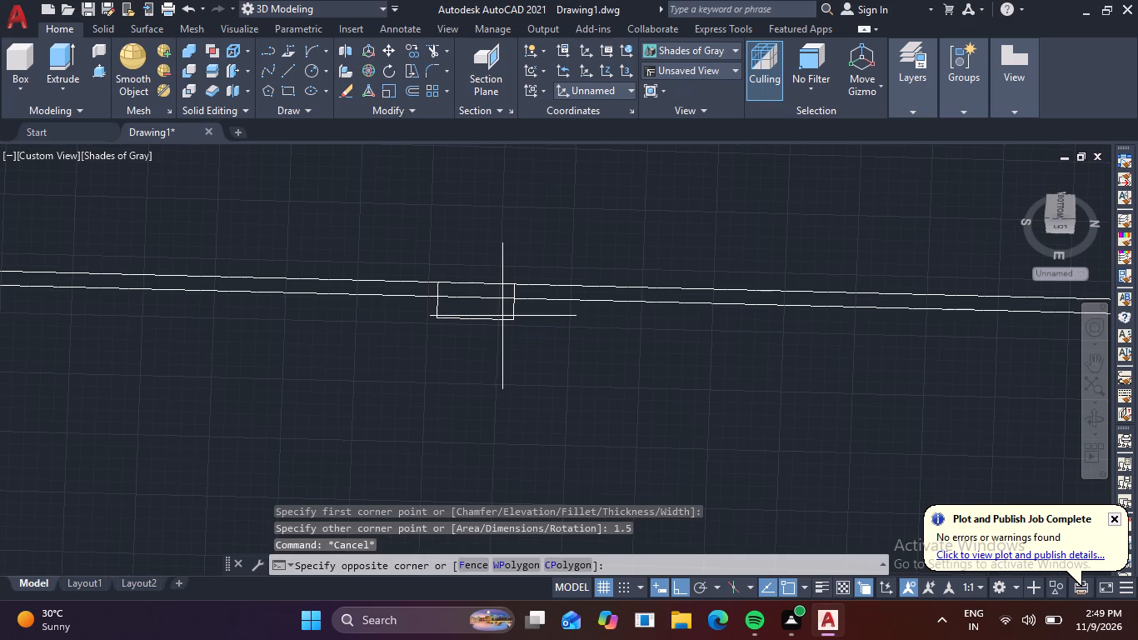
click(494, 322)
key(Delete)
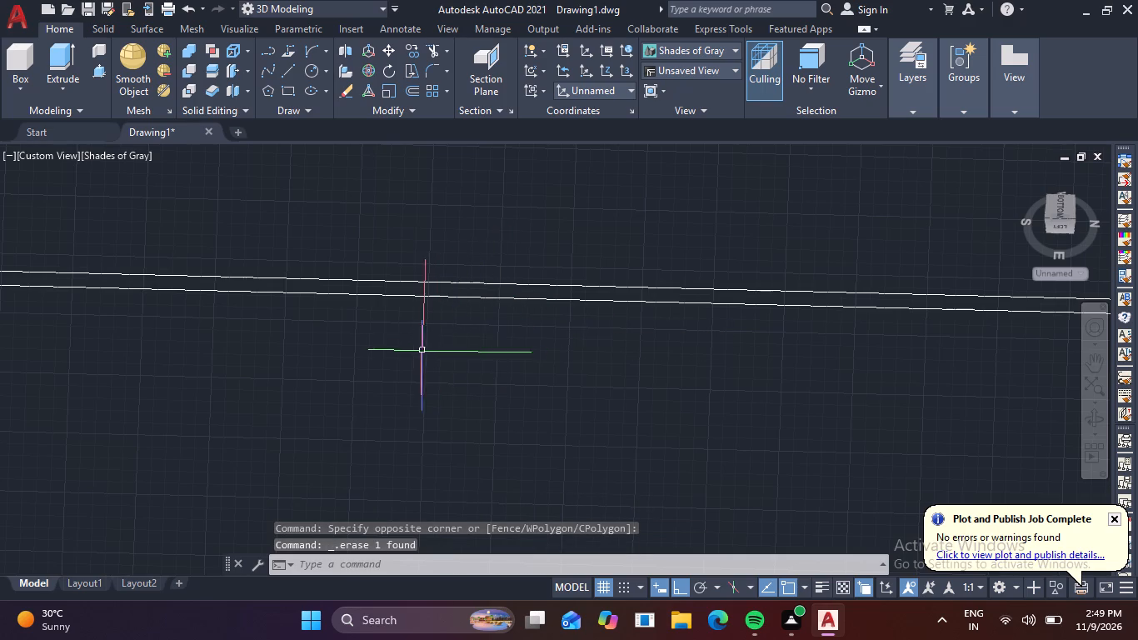
Draw a rectangle between the two lines of the adjoining wall band, 0.6" across the band and 1.5" along it.
text(re)
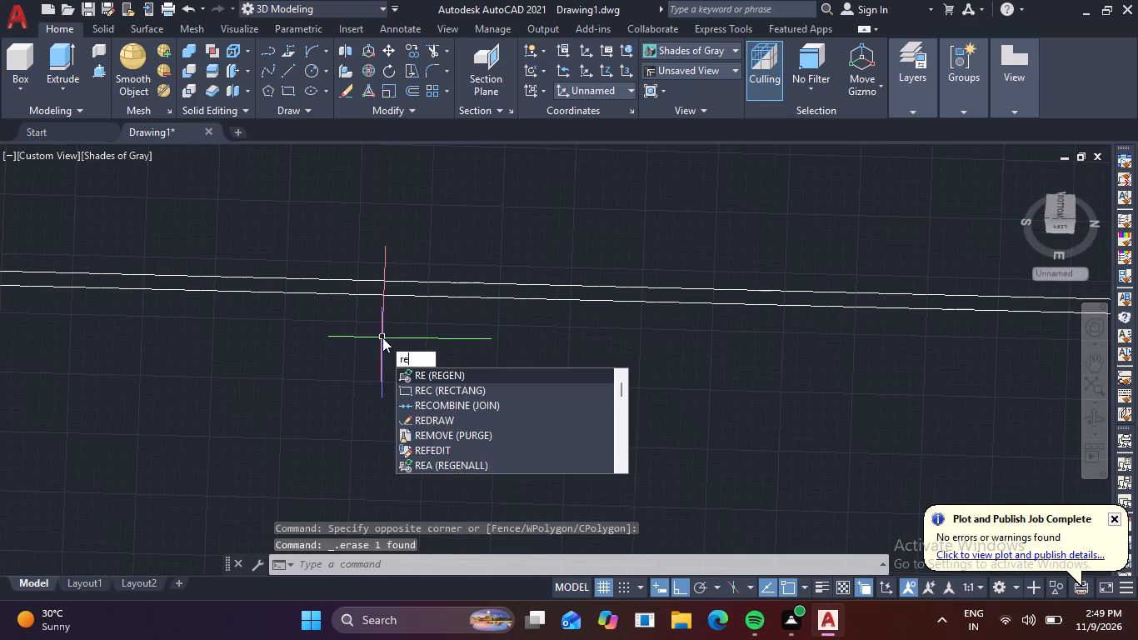
text(c)
key(space)
click(408, 280)
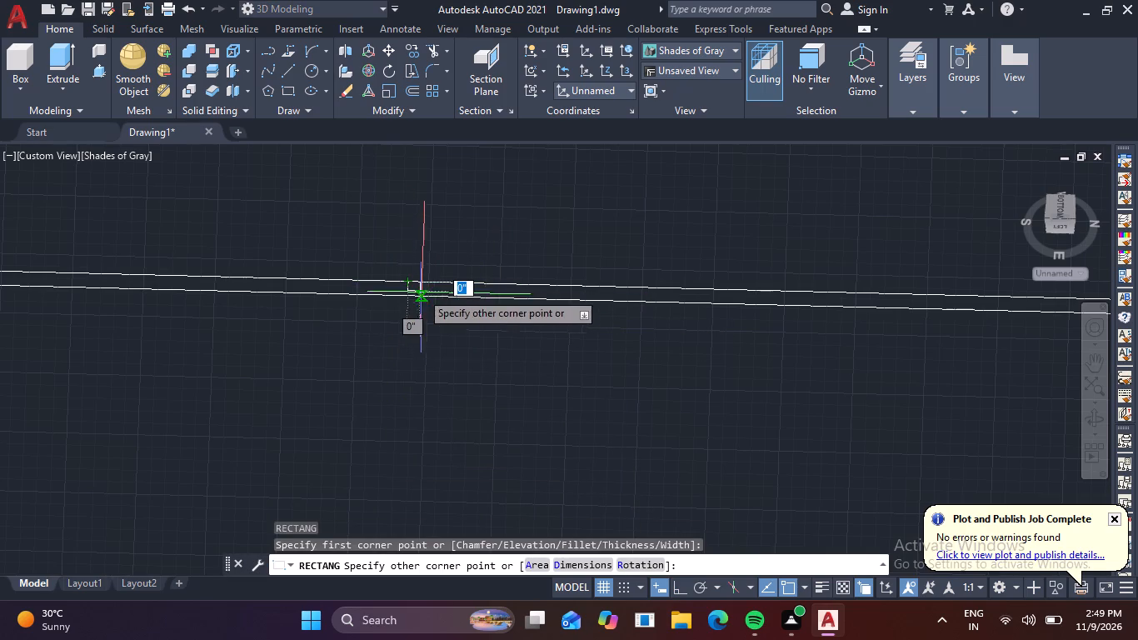
scroll(495, 301, up, 4)
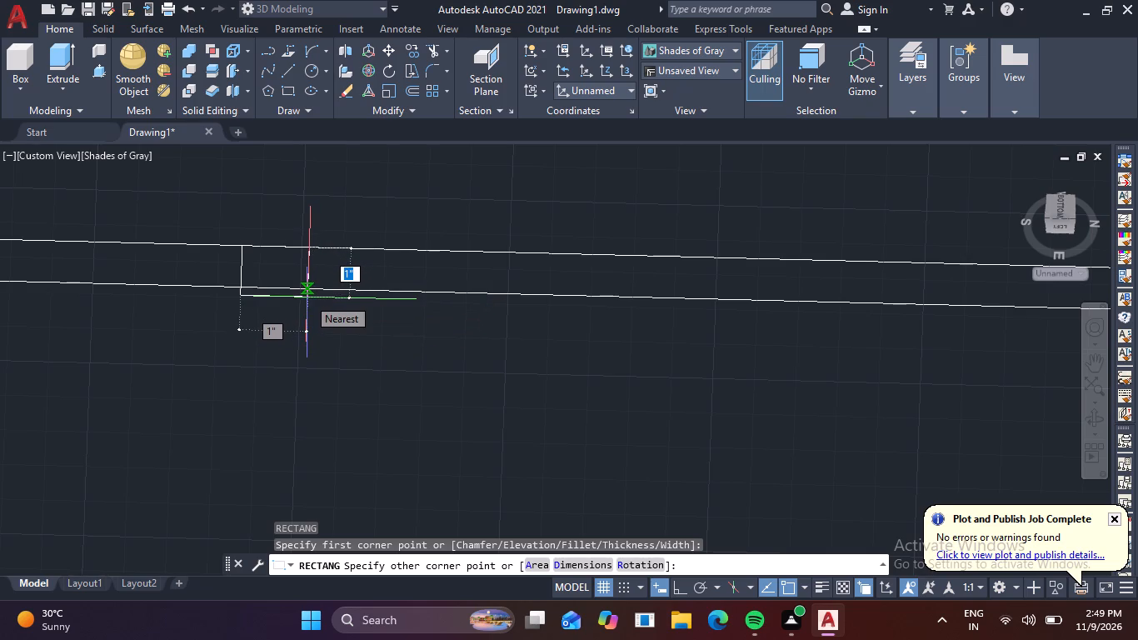
key(period)
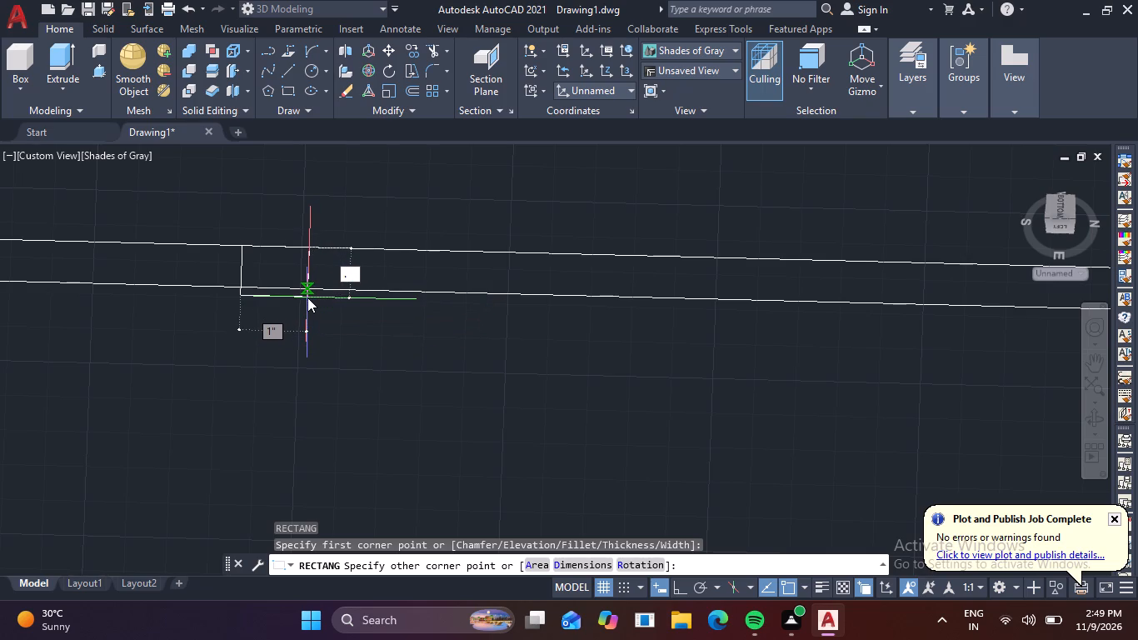
key(6)
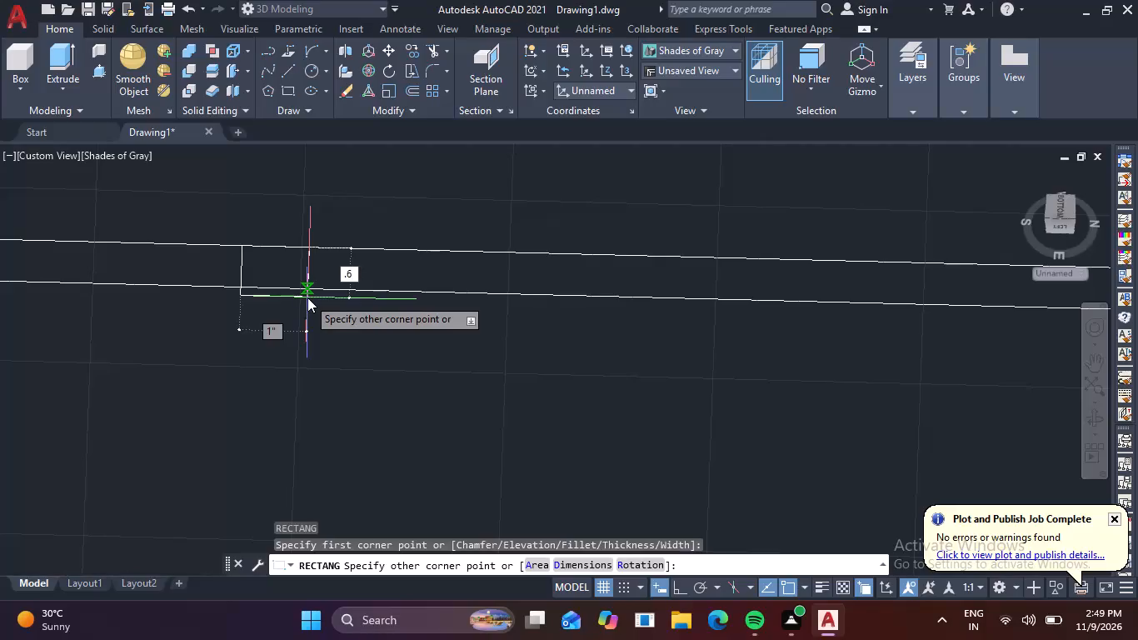
key(Tab)
text(1.)
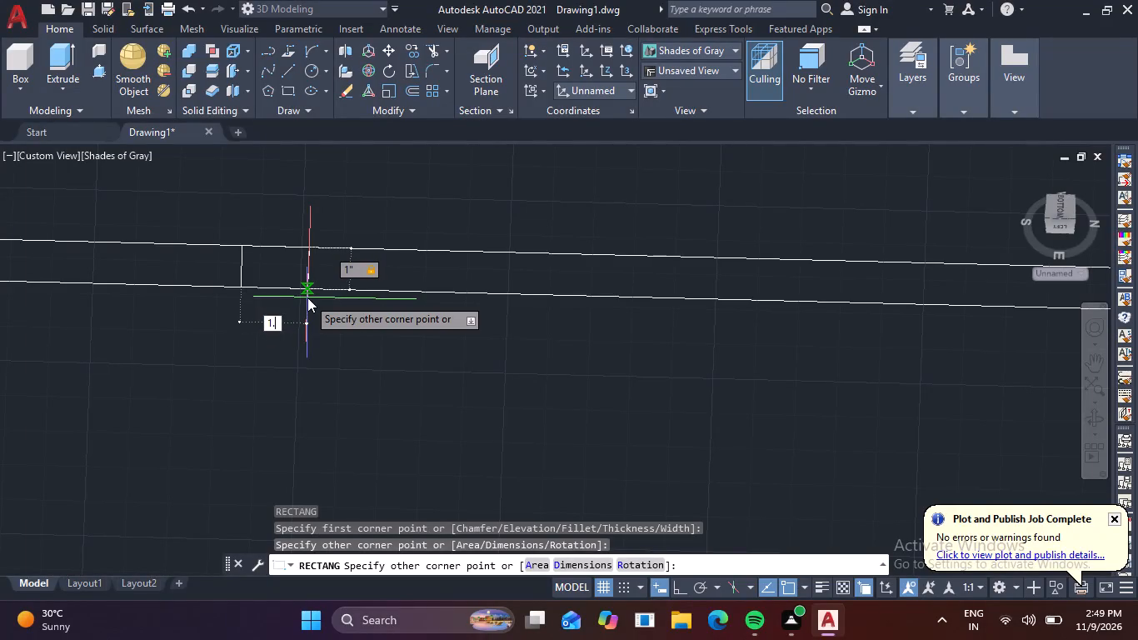
key(5)
key(Return)
key(Escape)
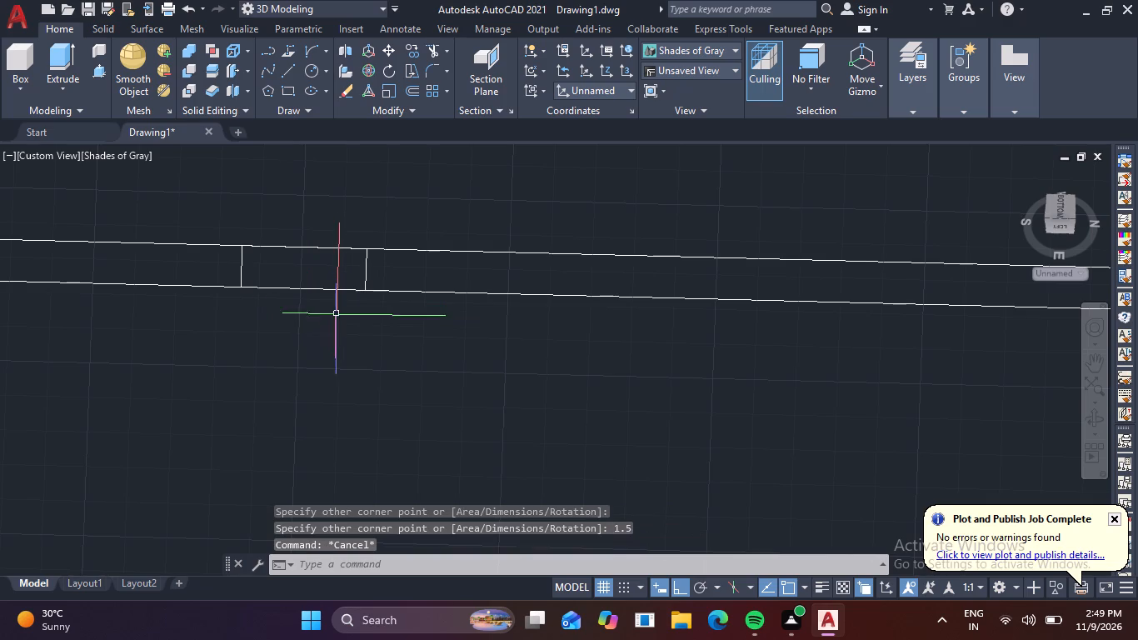
Presspull the bounded strip between the corner post and the new small rectangle upward, reusing the previous extrusion height.
scroll(337, 317, down, 2)
key(Escape)
scroll(383, 344, down, 3)
middle_drag(497, 363, 472, 363)
middle_drag(404, 357, 581, 377)
scroll(397, 341, up, 2)
middle_drag(387, 347, 667, 323)
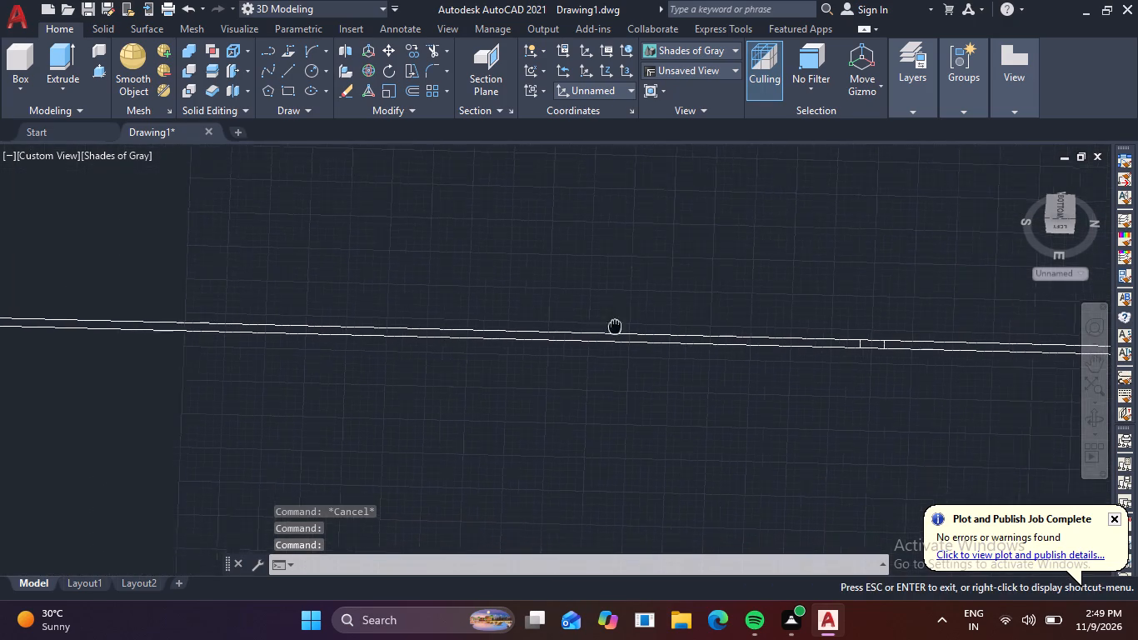
middle_drag(667, 323, 728, 318)
click(100, 67)
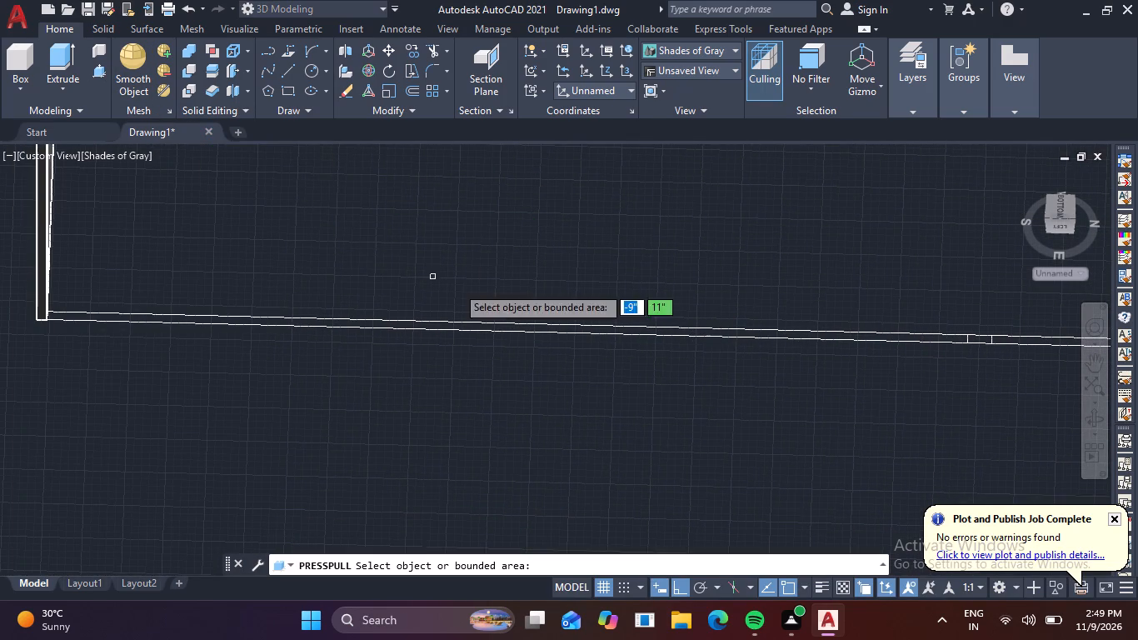
click(553, 330)
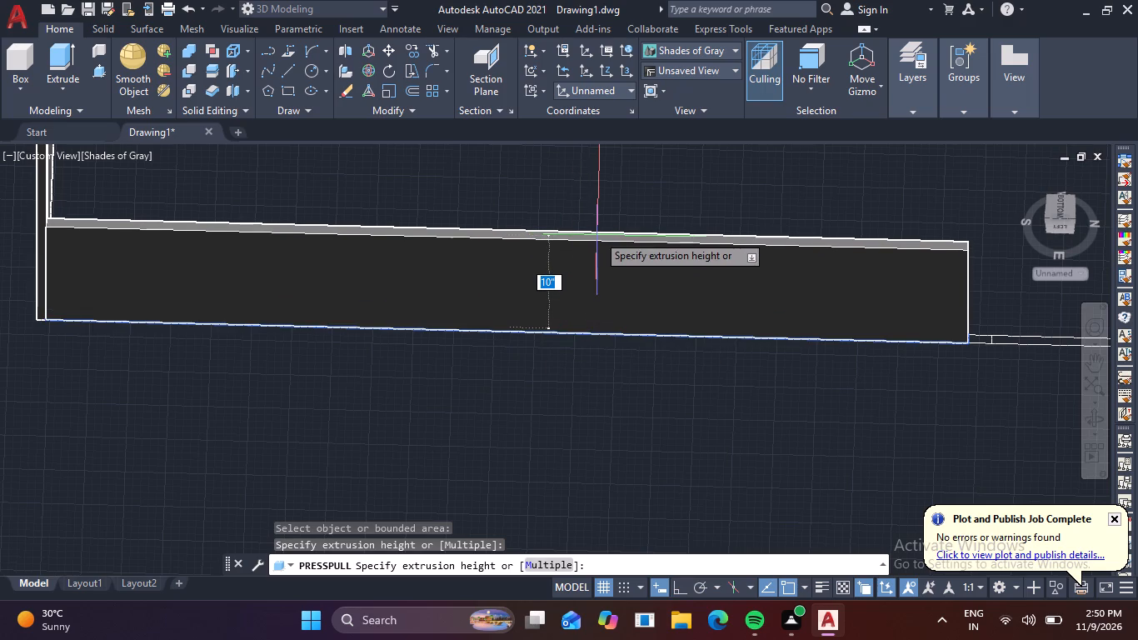
key(space)
Presspull the small rectangle at the end of the new wall panel upward into a post, reusing the previous extrusion height.
scroll(575, 310, down, 2)
middle_drag(572, 345, 532, 345)
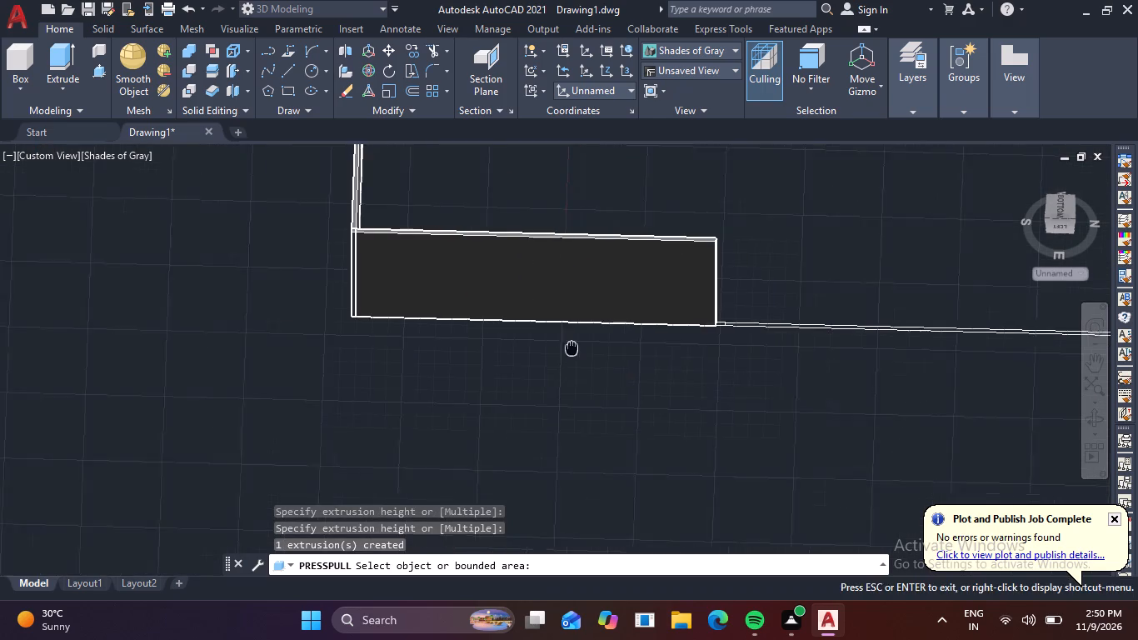
middle_drag(532, 345, 343, 340)
scroll(498, 340, up, 4)
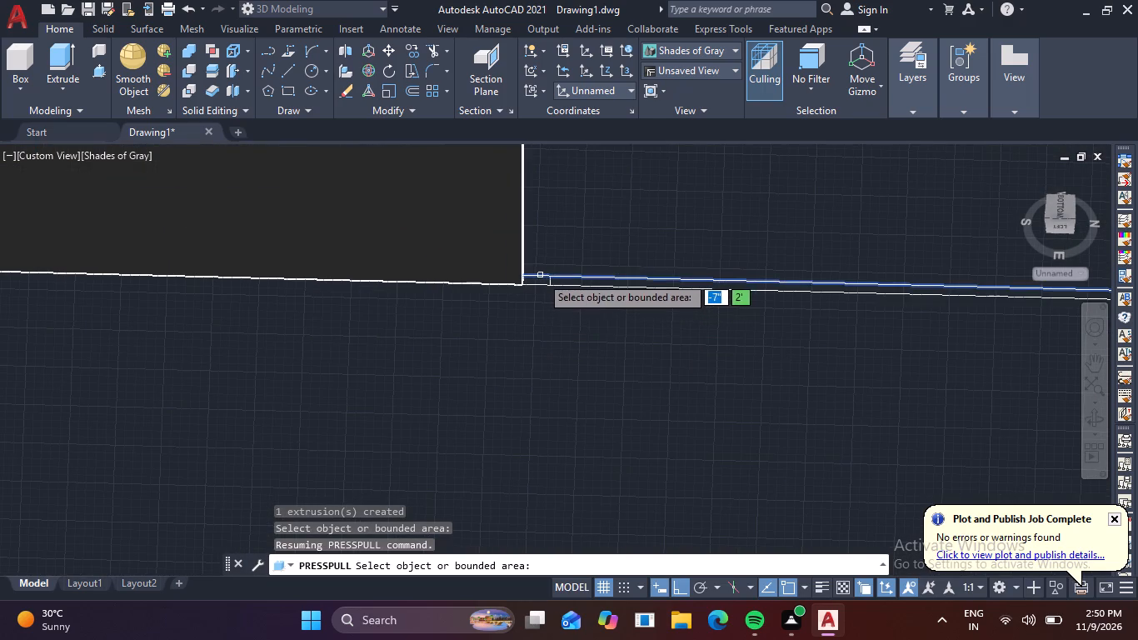
click(537, 281)
key(space)
scroll(553, 256, down, 3)
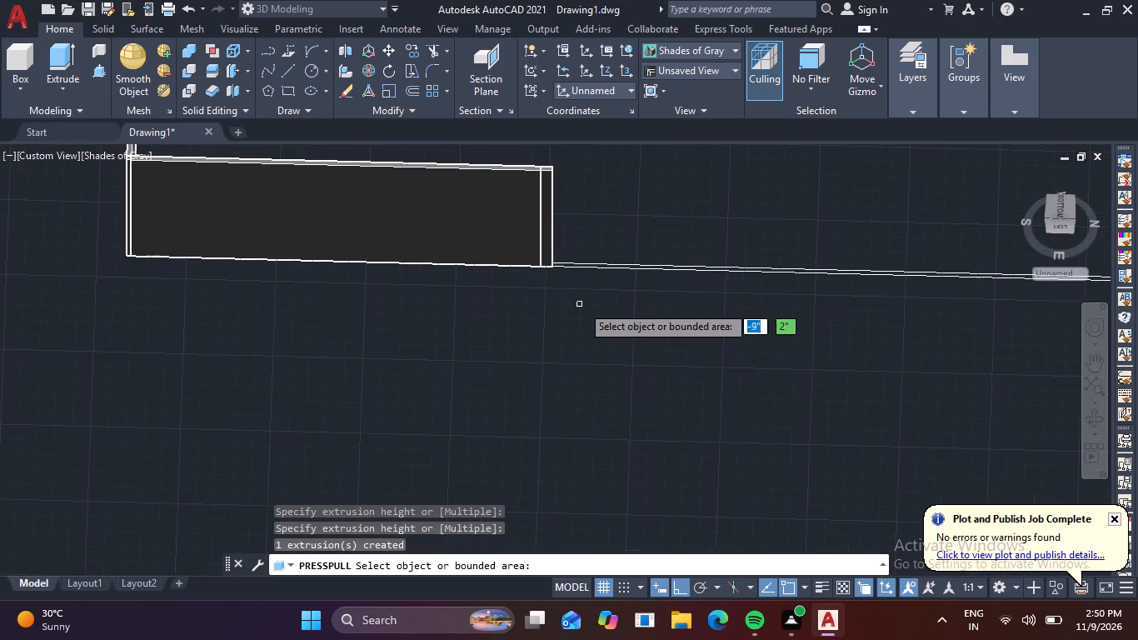
scroll(584, 306, down, 2)
middle_drag(601, 316, 427, 310)
key(Escape)
Draw another rectangle between the two wall band lines, farther along the adjoining wall, 0.6" across the band and 1.5" along it.
scroll(576, 297, up, 2)
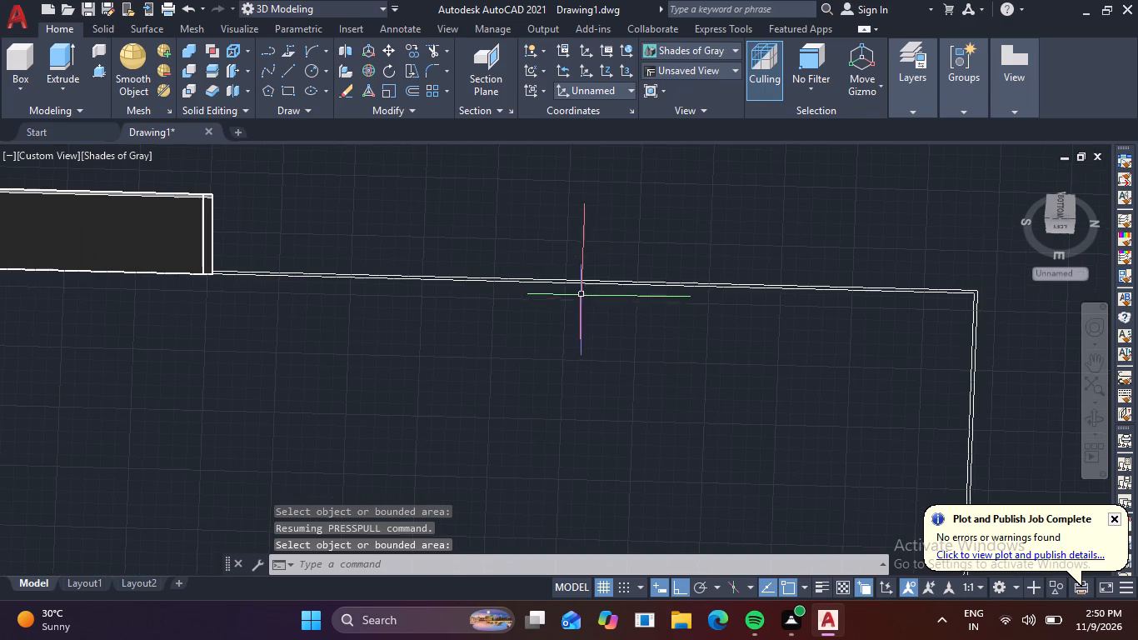
scroll(606, 291, up, 1)
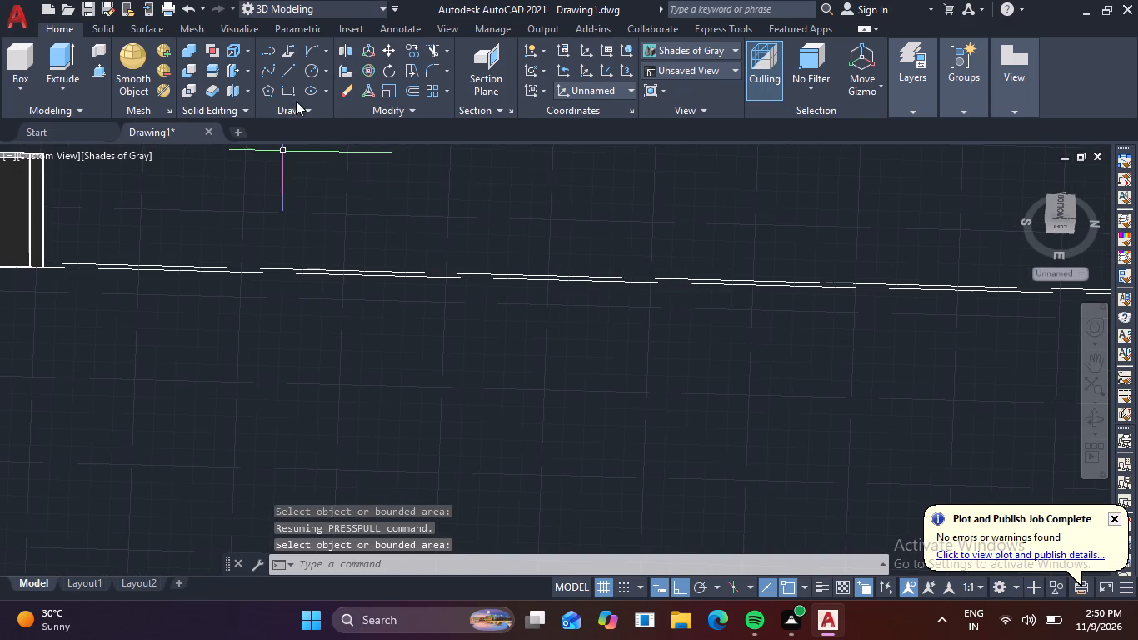
click(292, 89)
scroll(601, 292, up, 3)
click(590, 254)
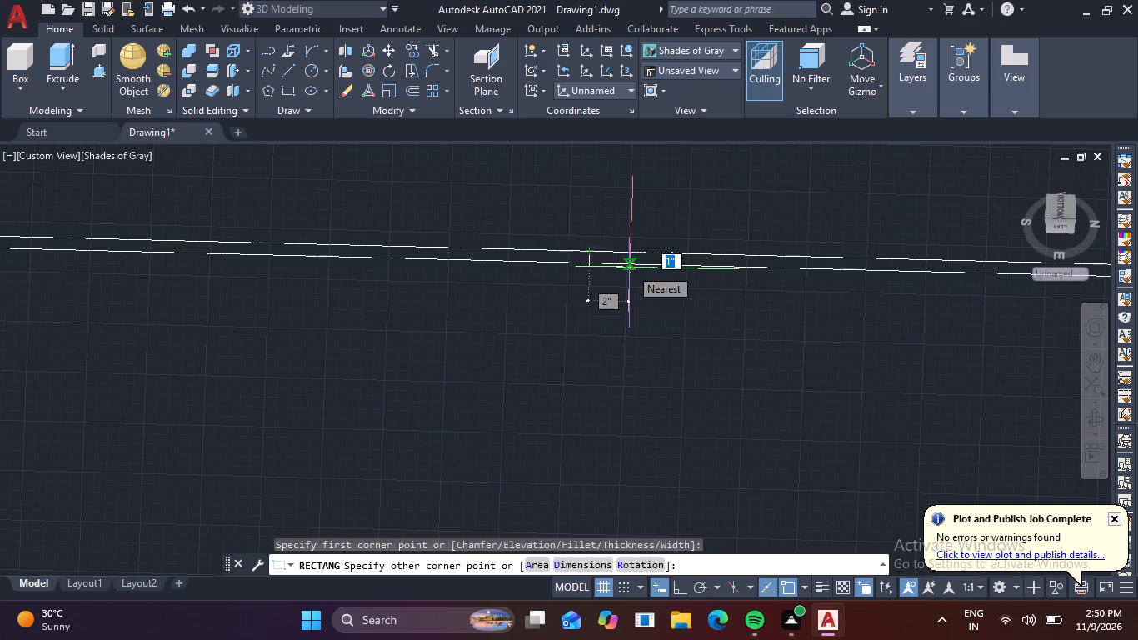
text(.6)
key(Tab)
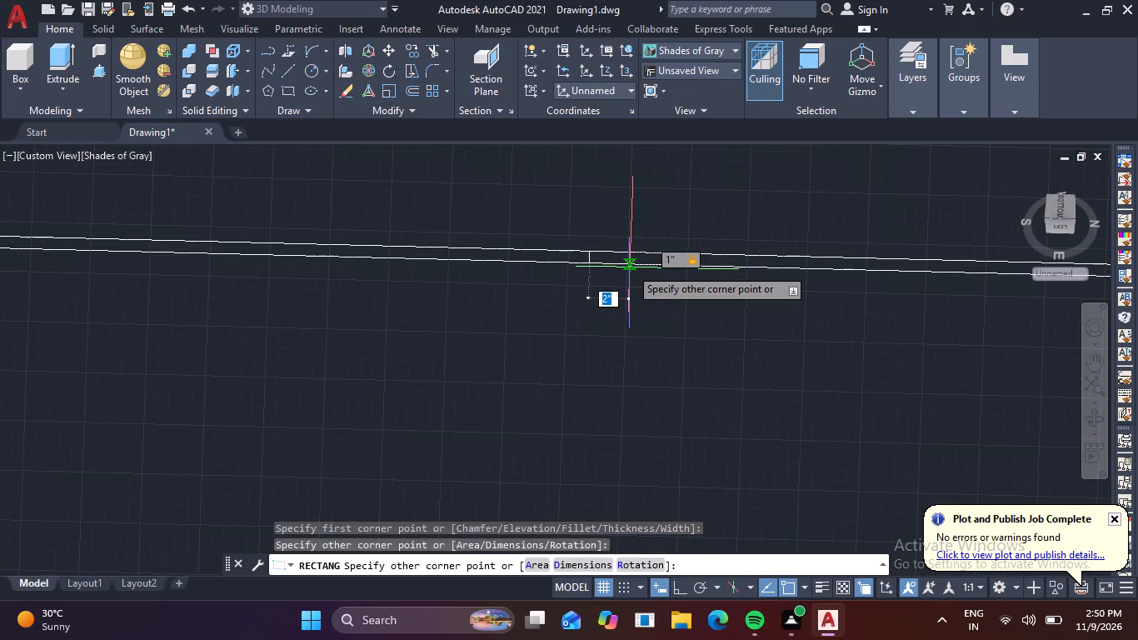
text(1.)
key(5)
key(Return)
key(Escape)
Presspull the new 0.6" by 1.5" rectangle upward into a post, reusing the previous extrusion height.
scroll(480, 288, down, 1)
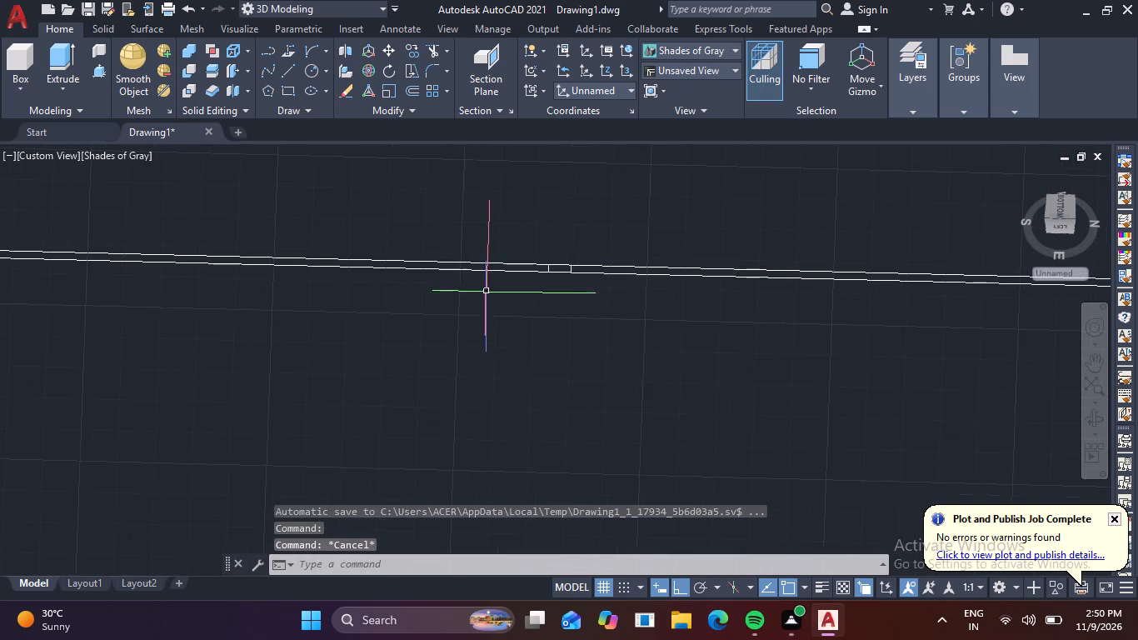
scroll(493, 298, down, 1)
middle_drag(496, 299, 746, 339)
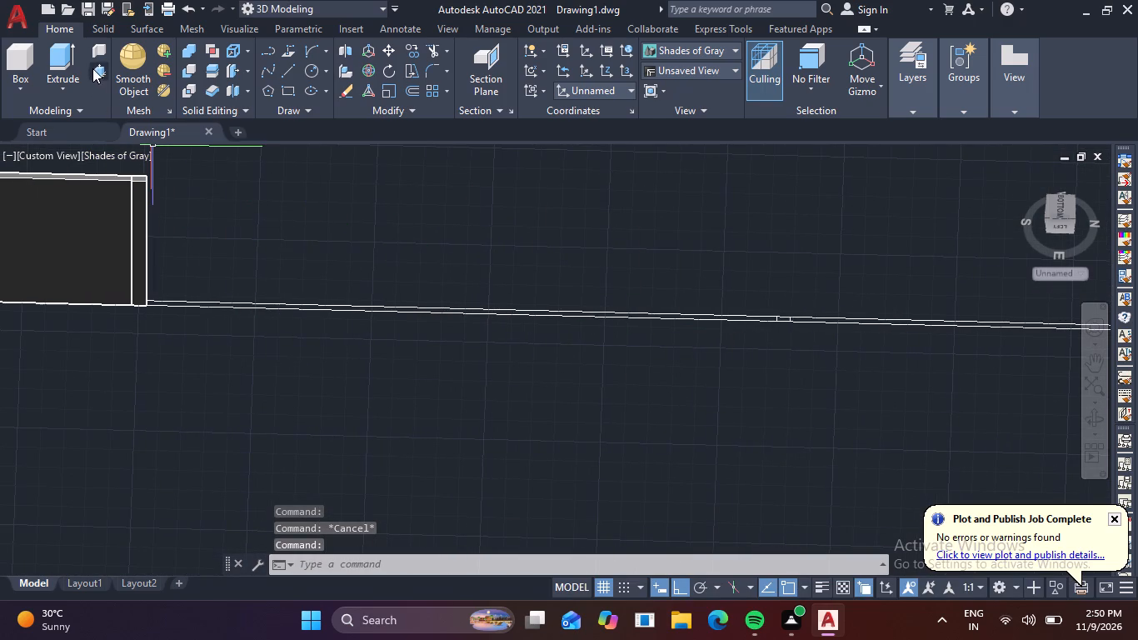
click(97, 67)
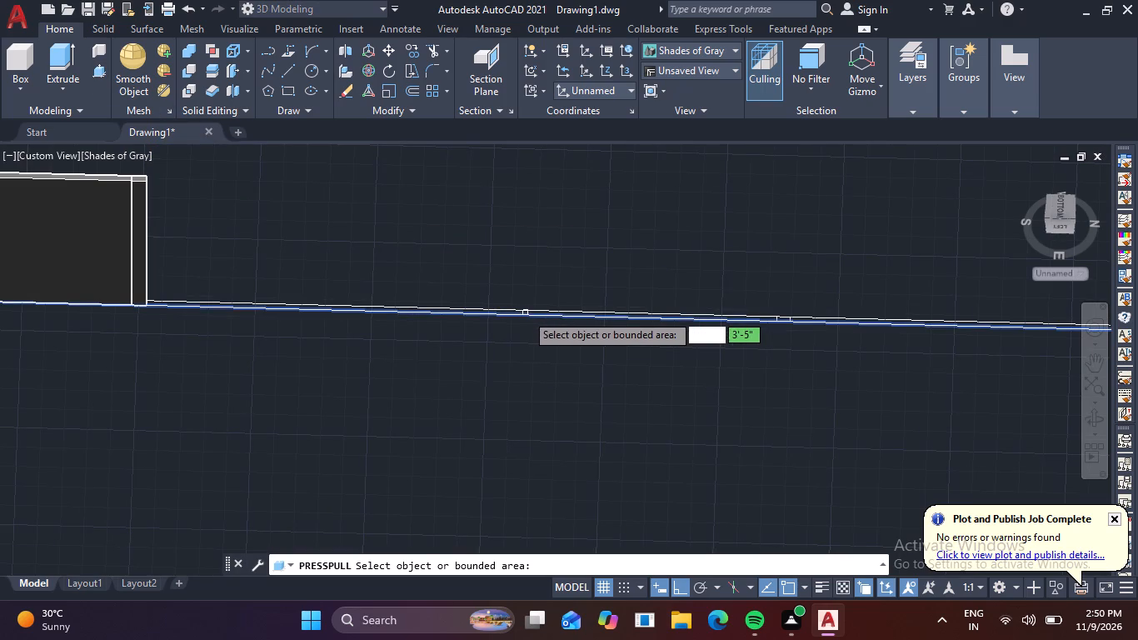
scroll(529, 312, up, 1)
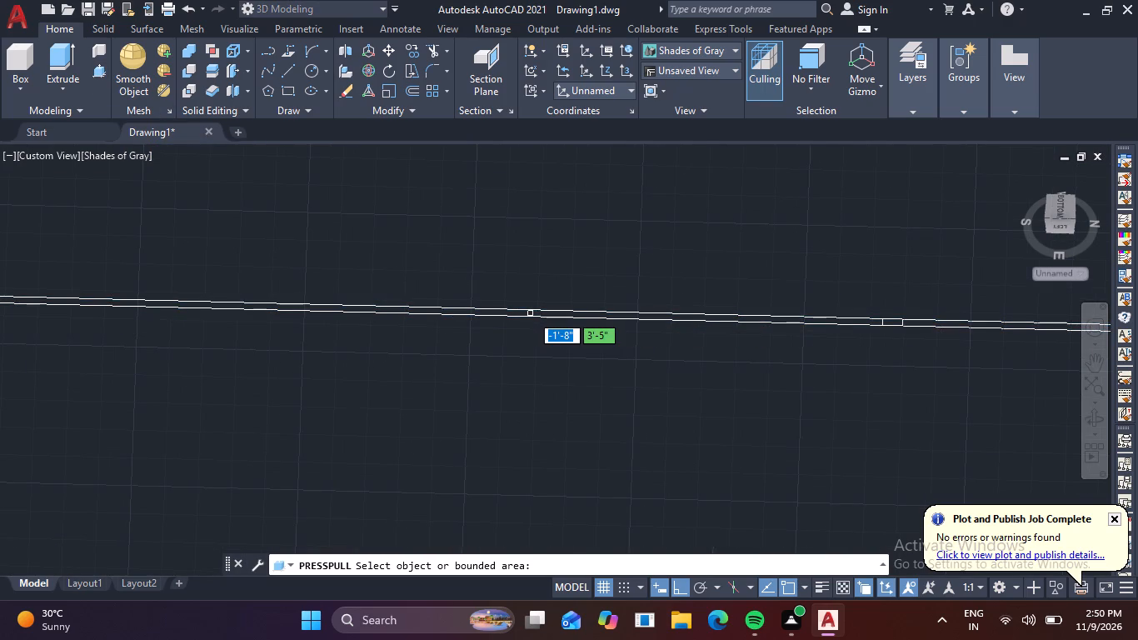
scroll(532, 314, up, 1)
scroll(510, 318, down, 1)
middle_drag(468, 317, 546, 317)
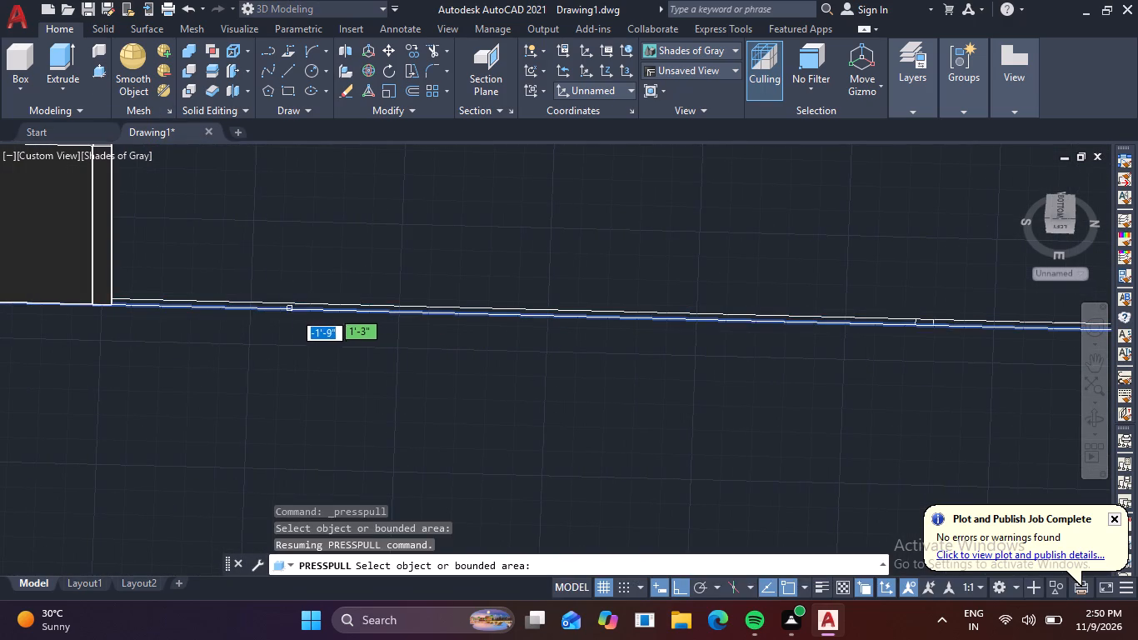
scroll(625, 372, down, 2)
middle_drag(607, 371, 467, 371)
scroll(618, 364, up, 5)
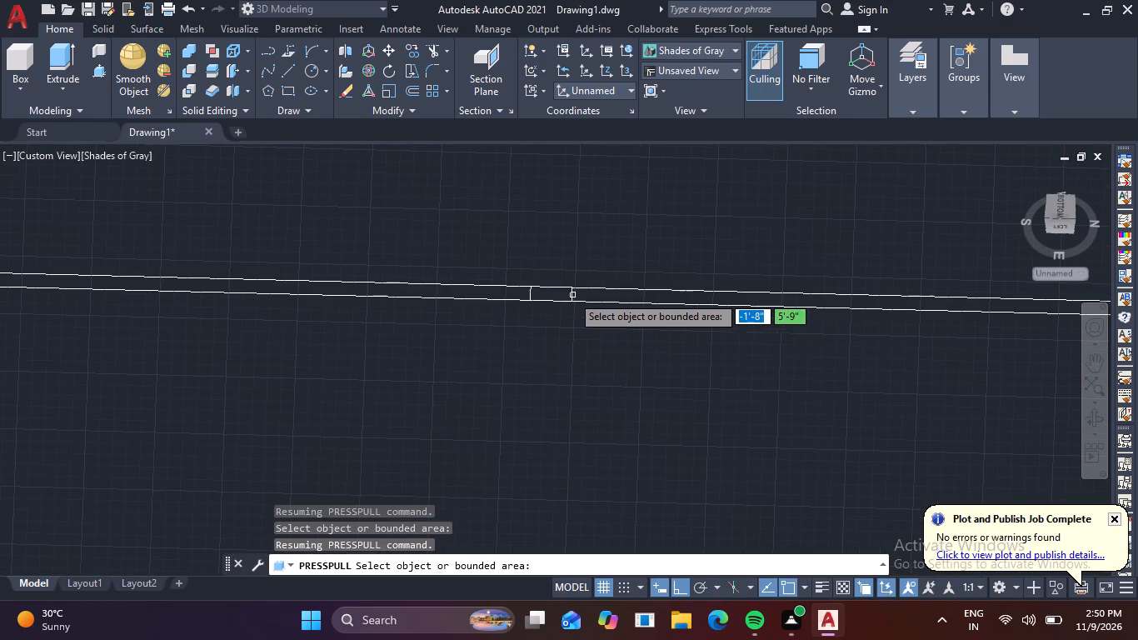
click(551, 292)
key(space)
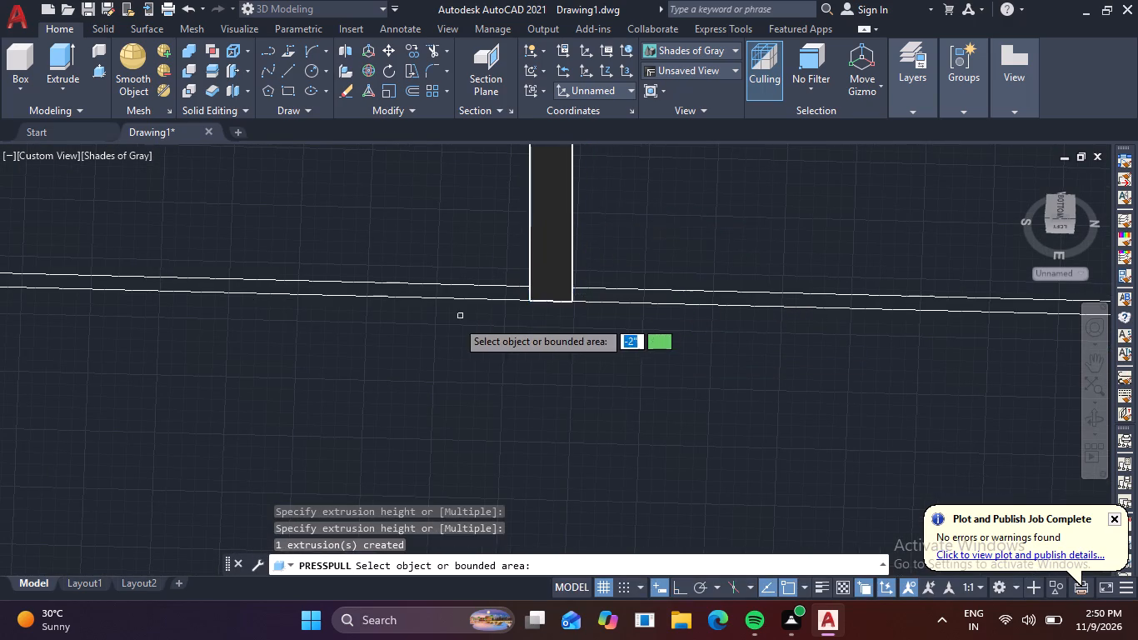
scroll(446, 332, down, 1)
middle_drag(460, 342, 654, 368)
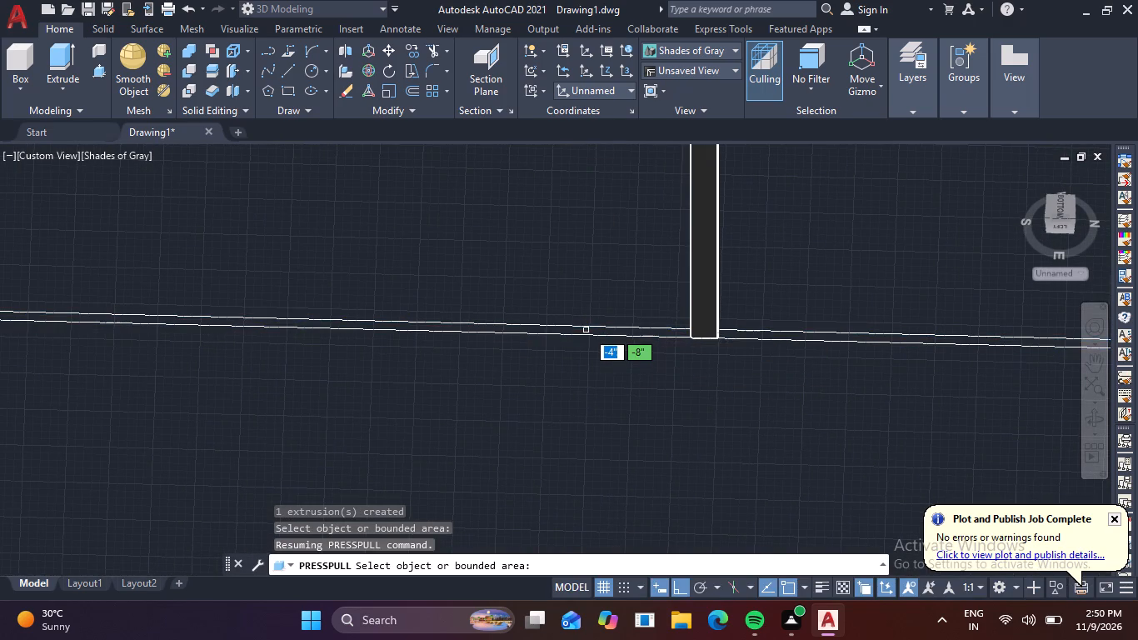
scroll(582, 332, down, 1)
middle_drag(586, 332, 746, 330)
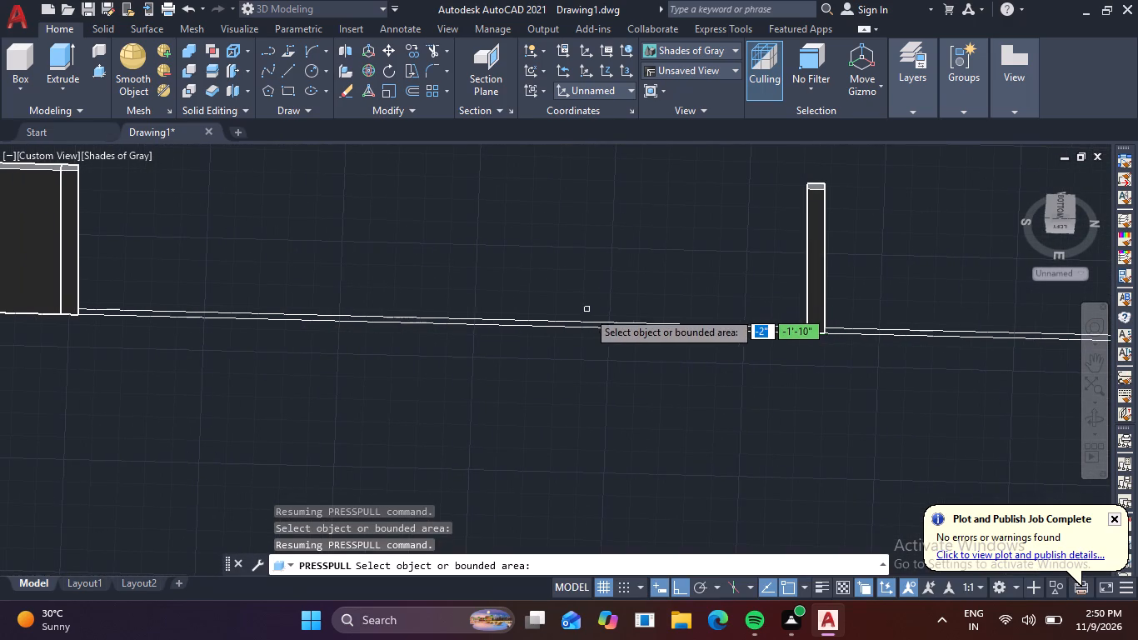
key(Escape)
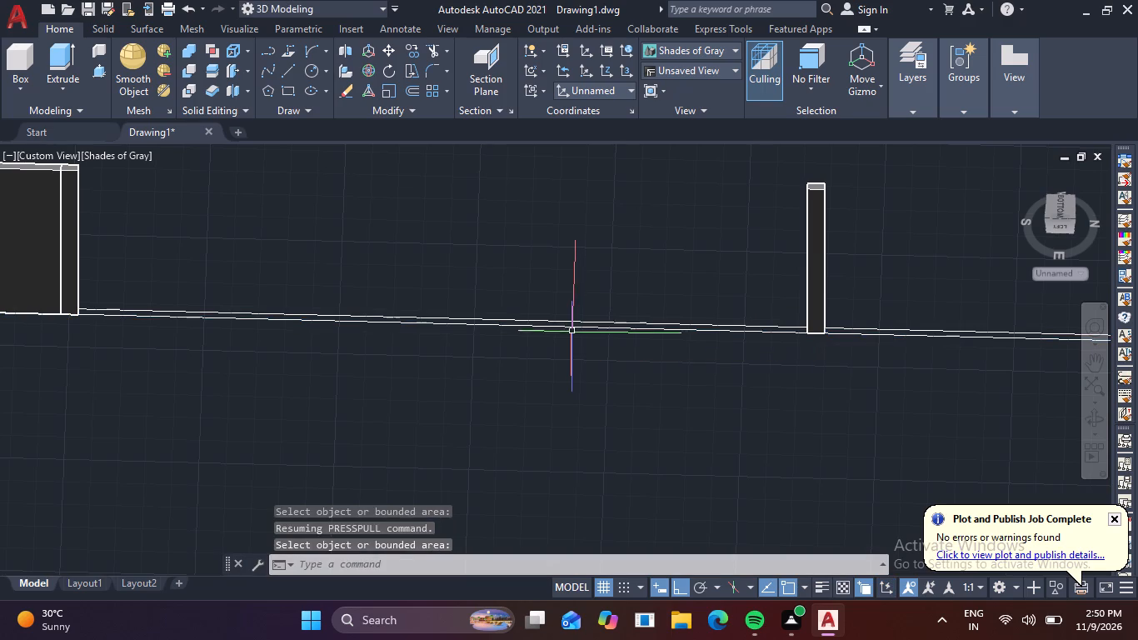
Draw a line across the wall band, about midway between the last two raised posts.
key(l)
key(space)
click(437, 327)
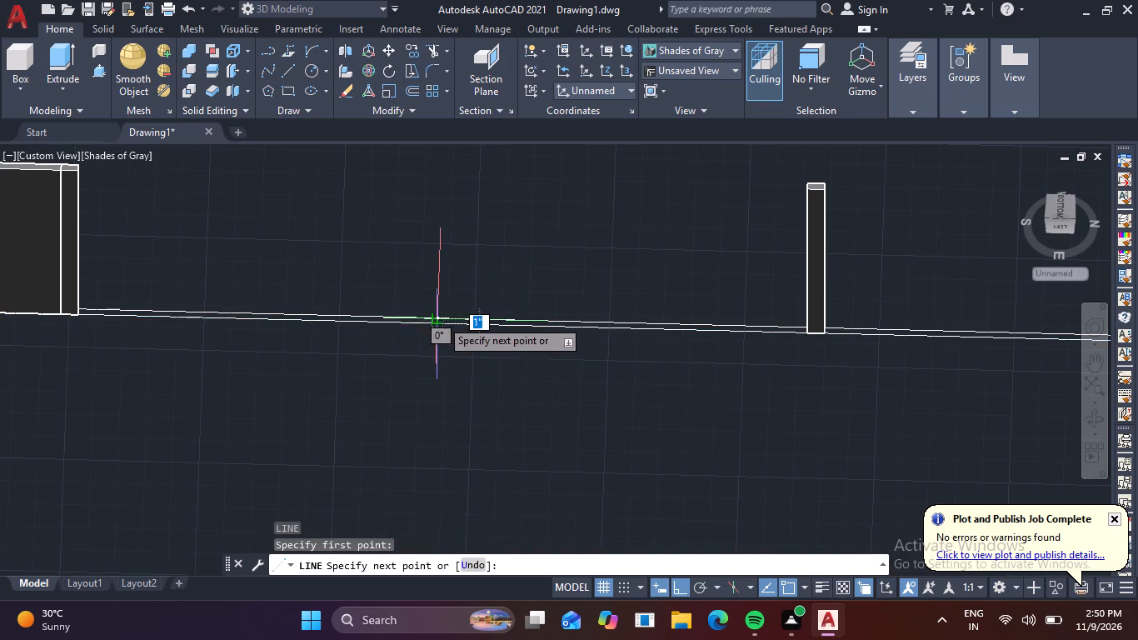
click(442, 317)
key(space)
Presspull the strip between the earlier post and the dividing line upward, reusing the previous extrusion height.
scroll(369, 382, down, 2)
middle_drag(368, 383, 489, 381)
scroll(513, 351, up, 2)
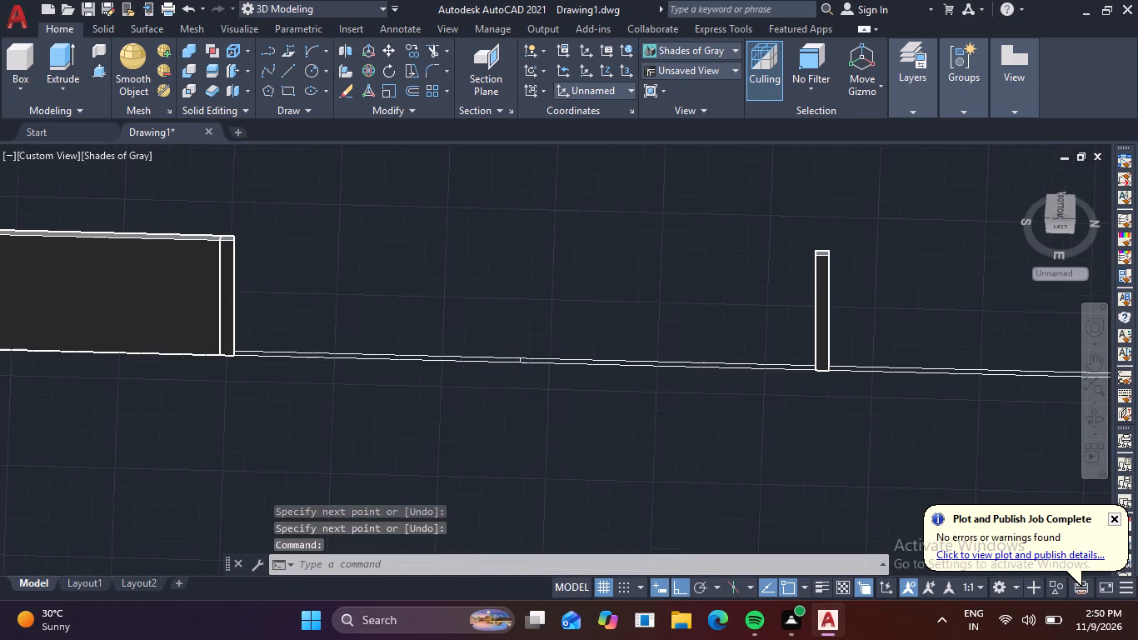
click(102, 67)
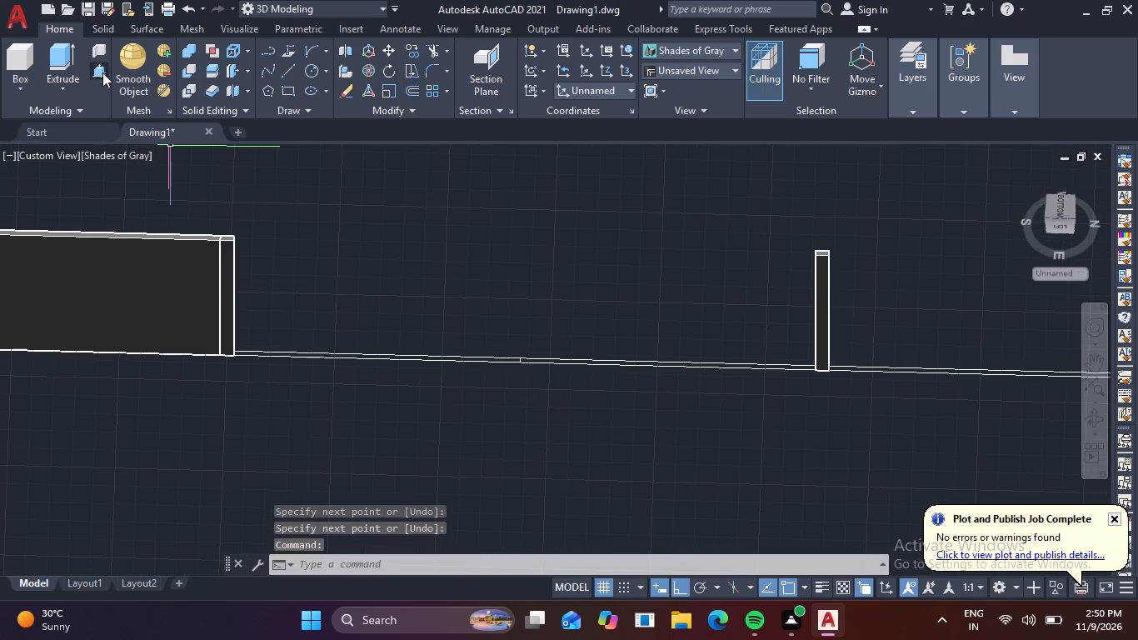
scroll(457, 360, up, 3)
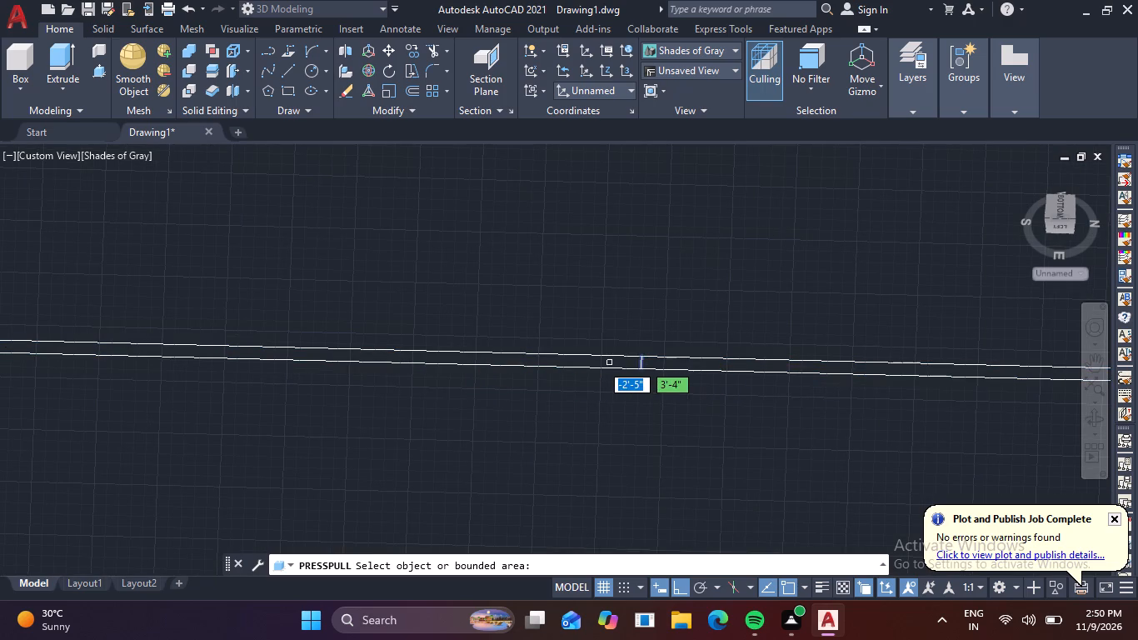
scroll(538, 357, down, 1)
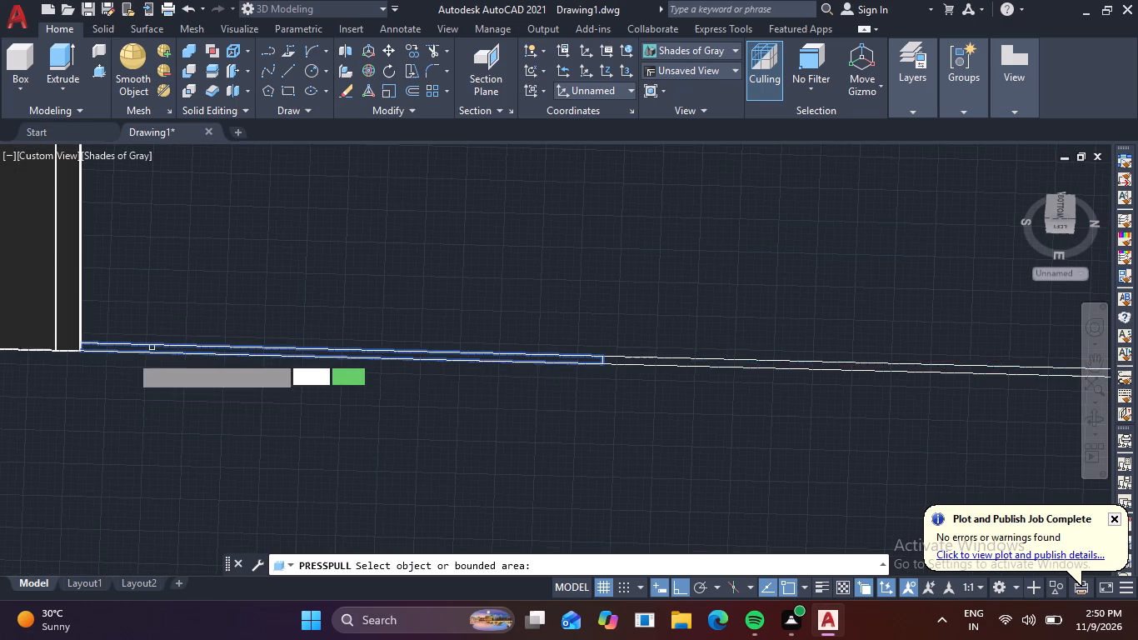
click(125, 347)
key(space)
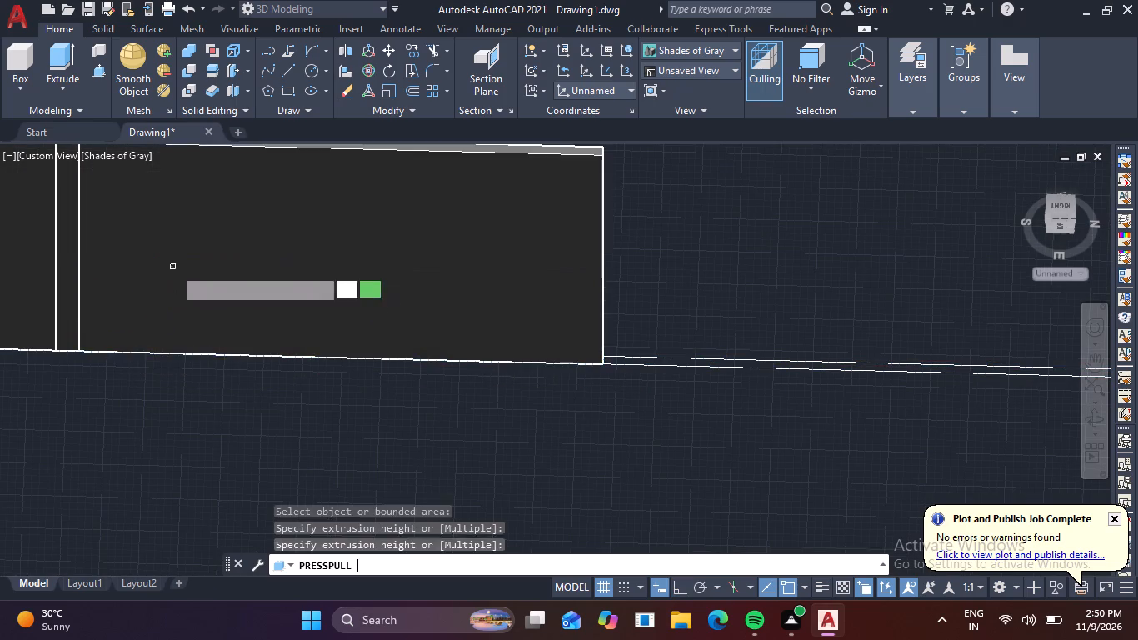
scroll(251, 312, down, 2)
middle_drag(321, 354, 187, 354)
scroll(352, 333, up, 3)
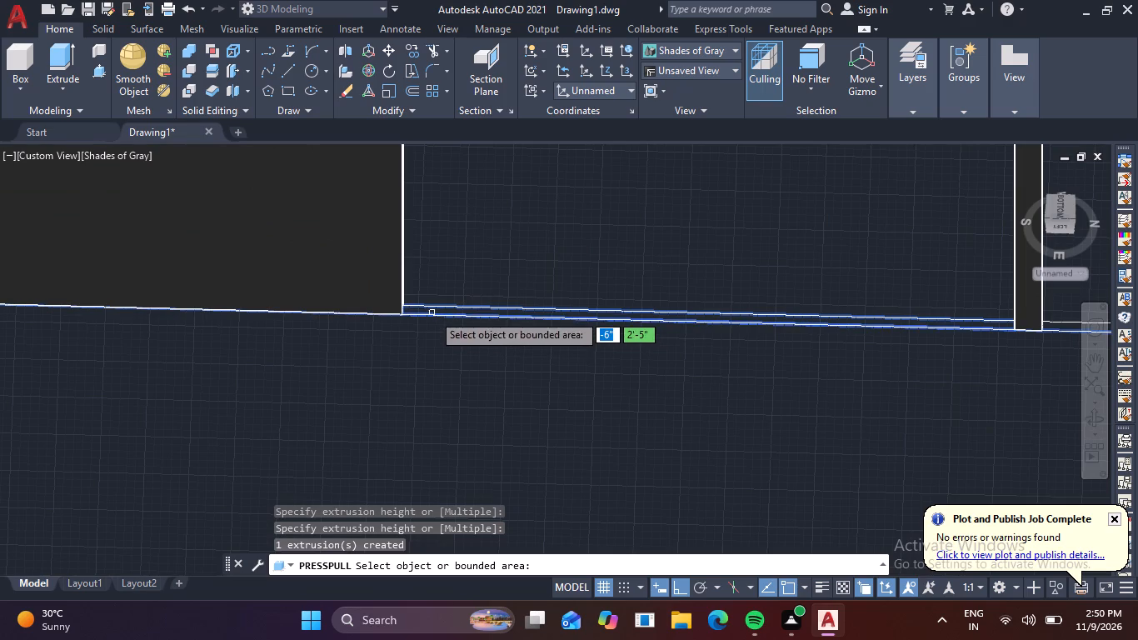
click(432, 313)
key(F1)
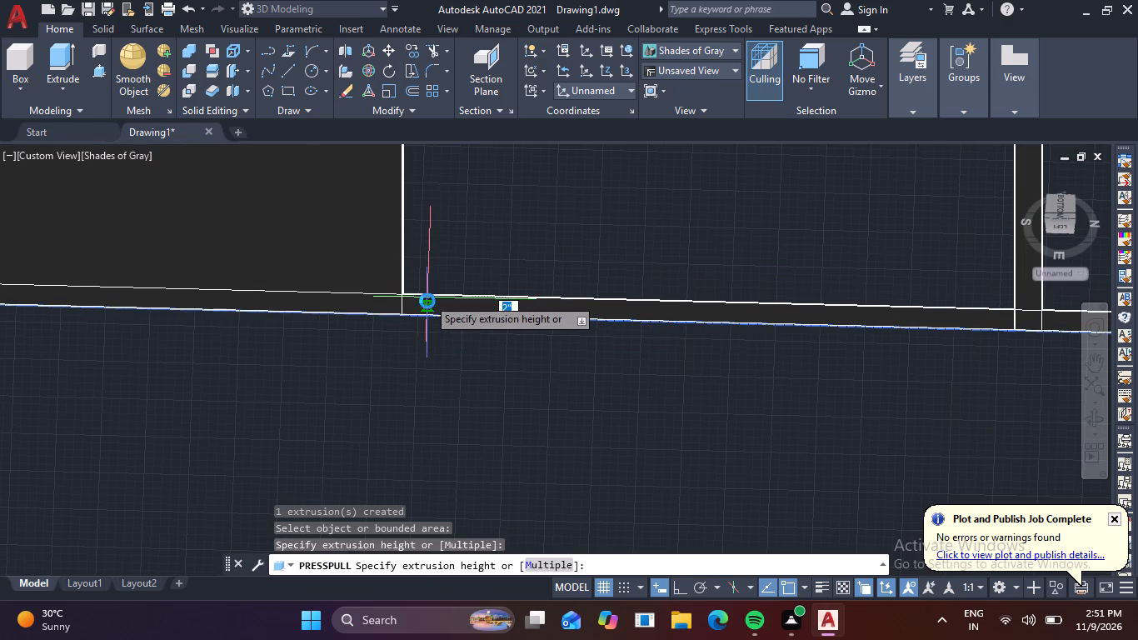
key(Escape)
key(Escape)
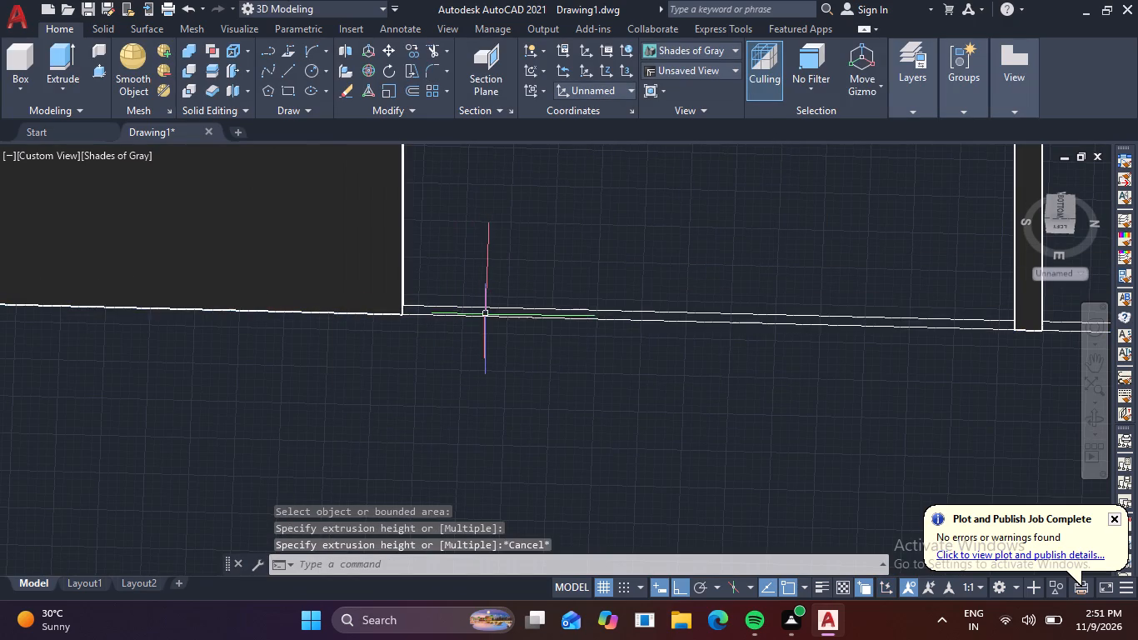
Presspull the strip between the dividing line and the farther post upward, reusing the previous extrusion height.
key(space)
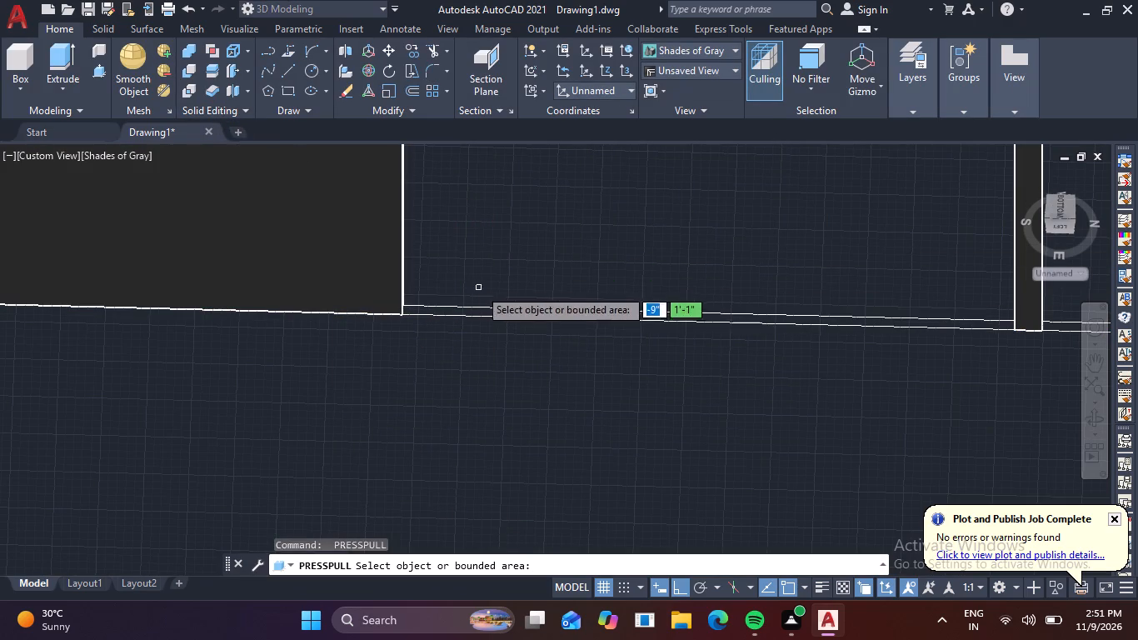
click(494, 312)
key(space)
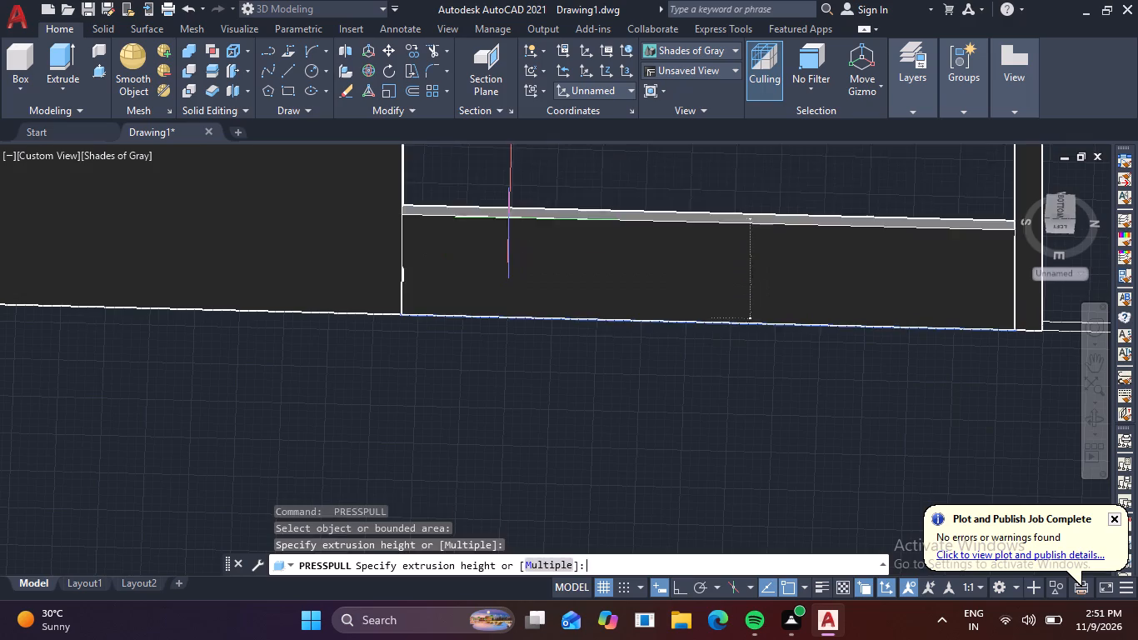
scroll(525, 258, down, 2)
middle_drag(554, 297, 155, 298)
key(Escape)
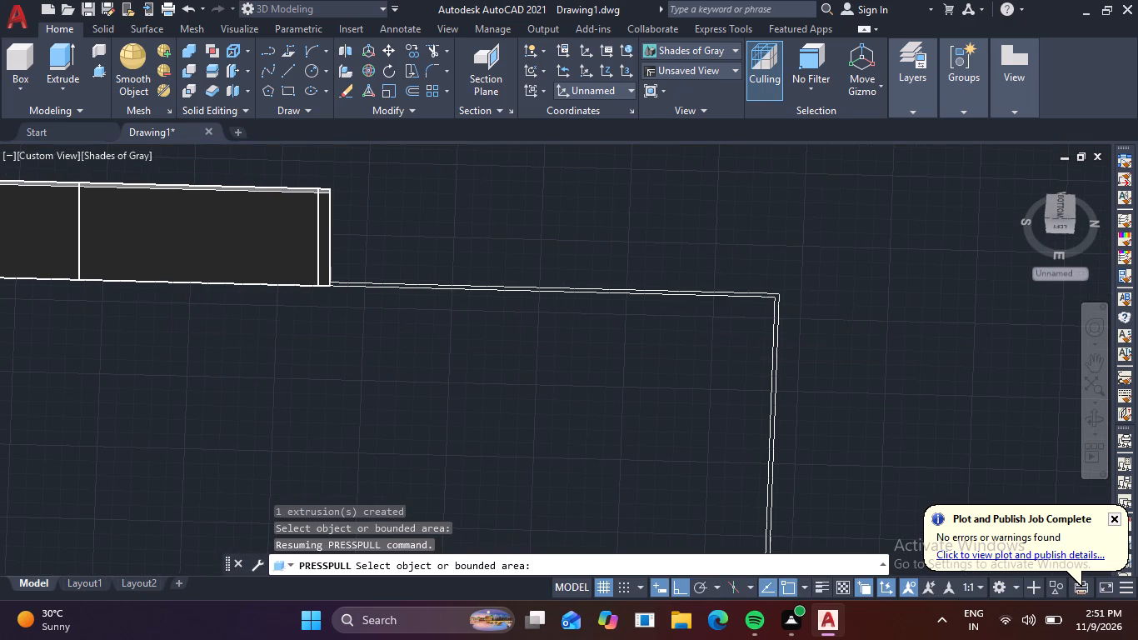
Draw two short lines across the wall band at its far corner, closing off the small corner post outline.
key(l)
key(space)
scroll(796, 303, up, 3)
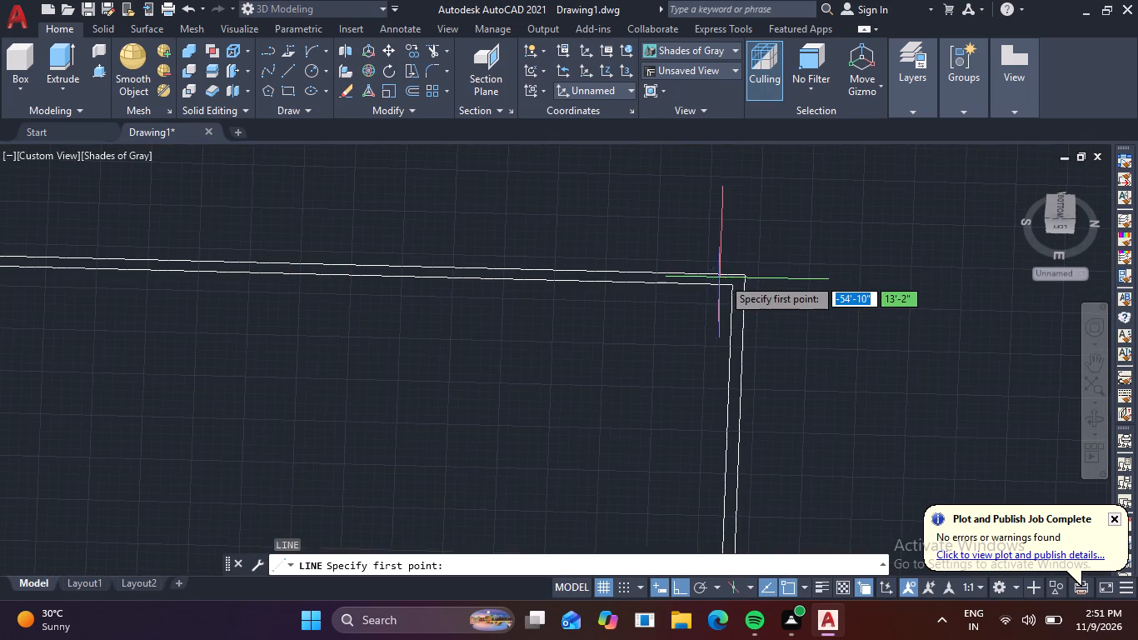
scroll(741, 287, up, 3)
click(719, 282)
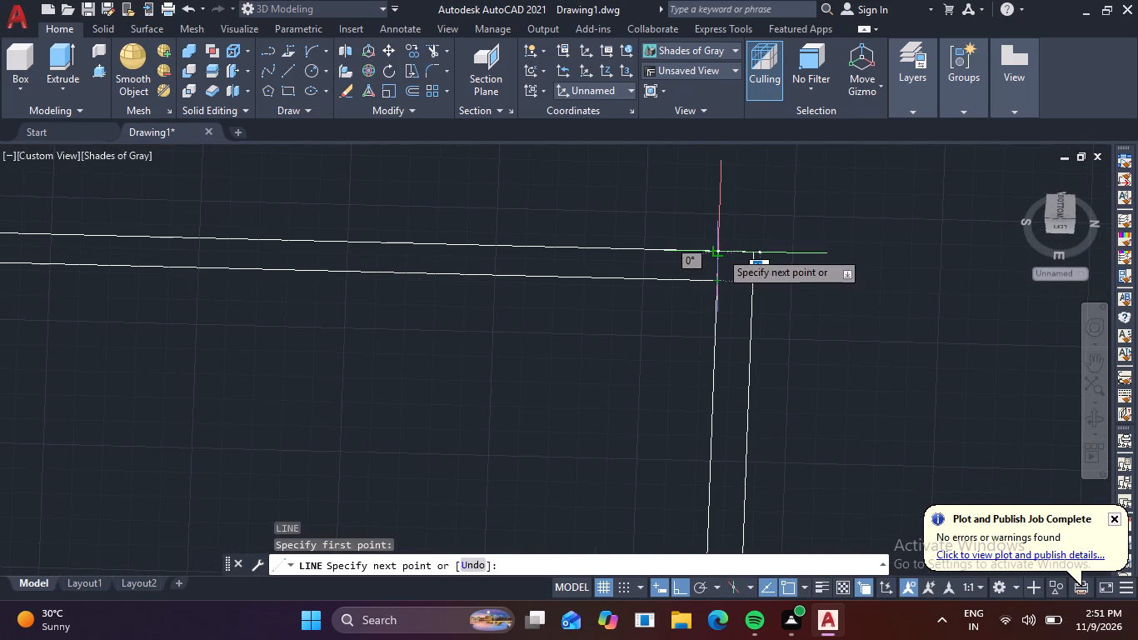
click(720, 251)
key(space)
key(space)
click(719, 284)
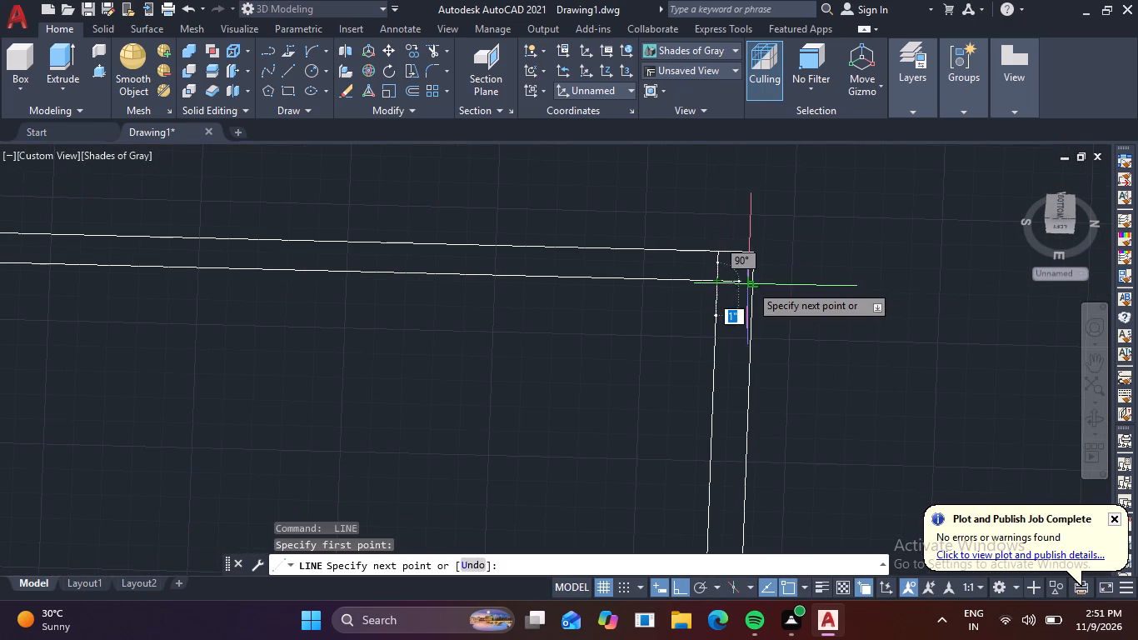
click(752, 284)
key(space)
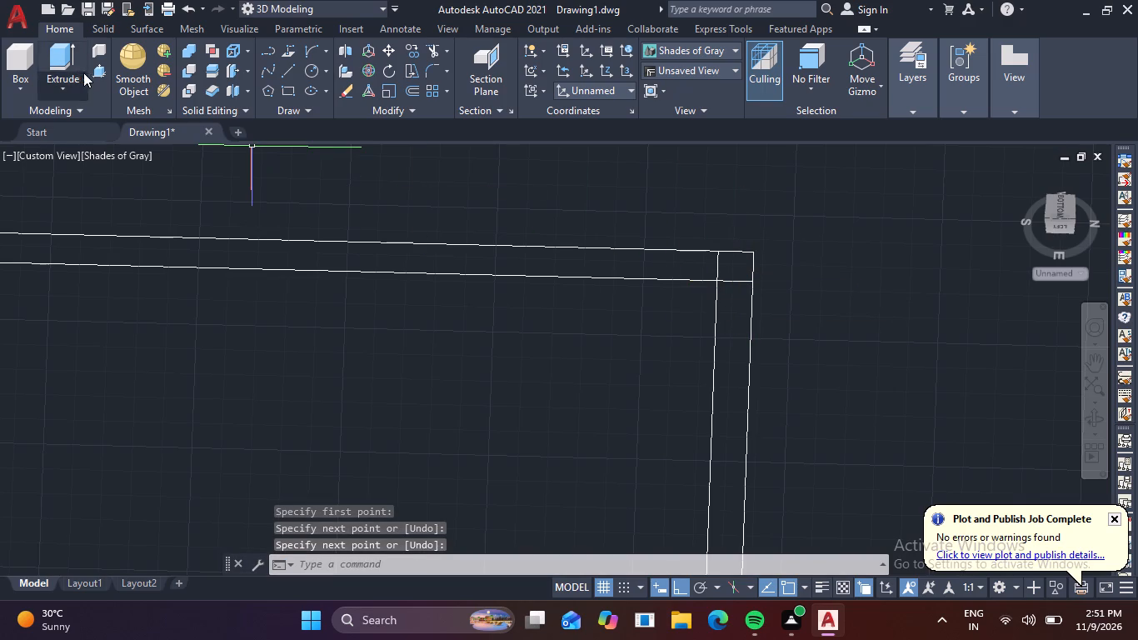
Presspull the closed-off corner outline upward into a post, reusing the previous extrusion height.
click(95, 73)
click(734, 265)
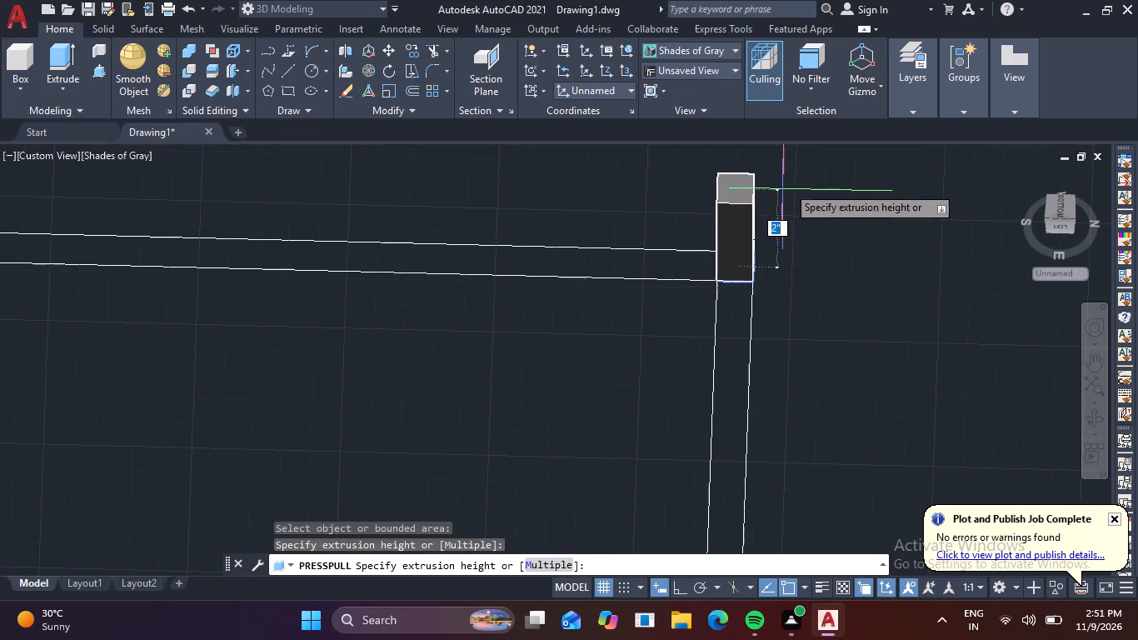
key(space)
Draw a line across the wall band, about midway between the last raised intermediate post and the new corner post.
scroll(669, 305, down, 3)
scroll(553, 305, down, 2)
middle_drag(550, 310, 619, 307)
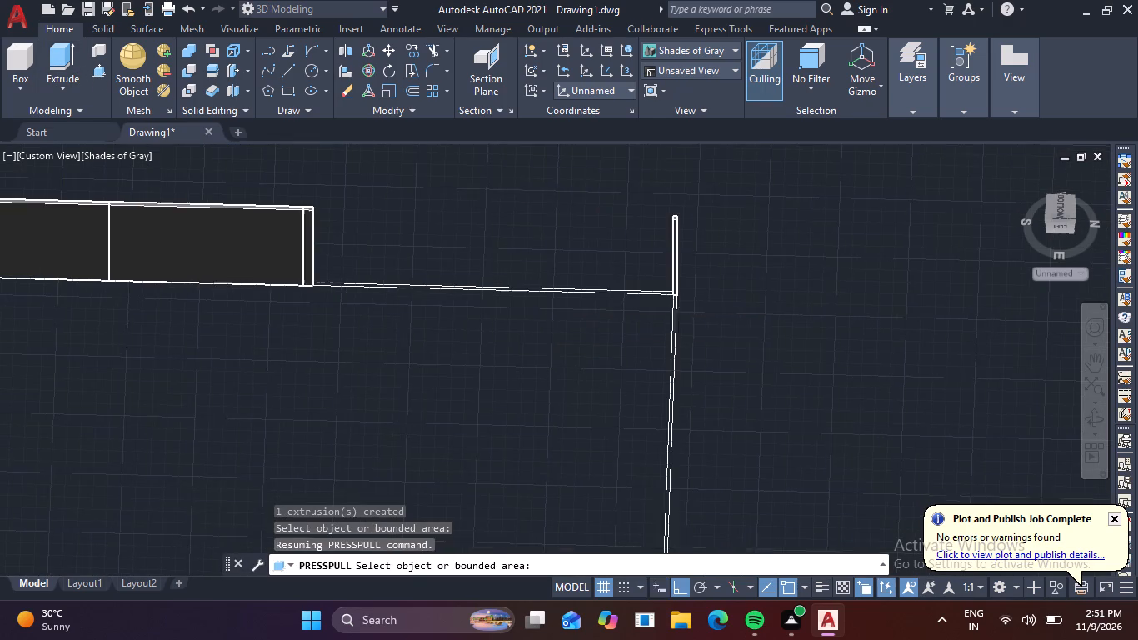
scroll(621, 290, up, 2)
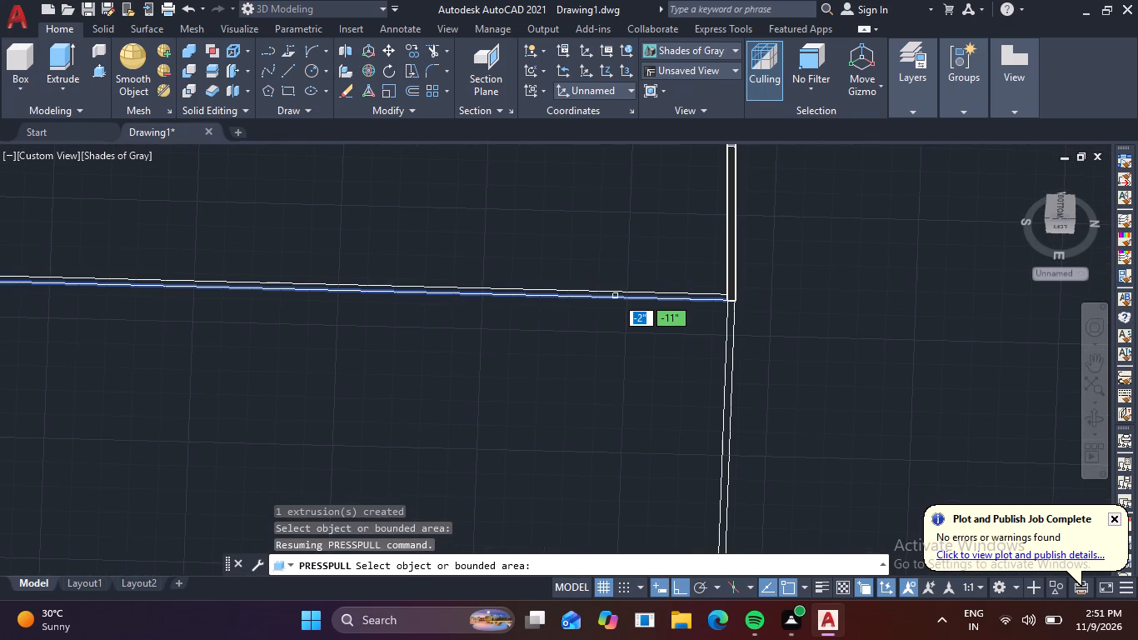
scroll(616, 295, up, 2)
scroll(611, 295, down, 1)
scroll(442, 297, down, 3)
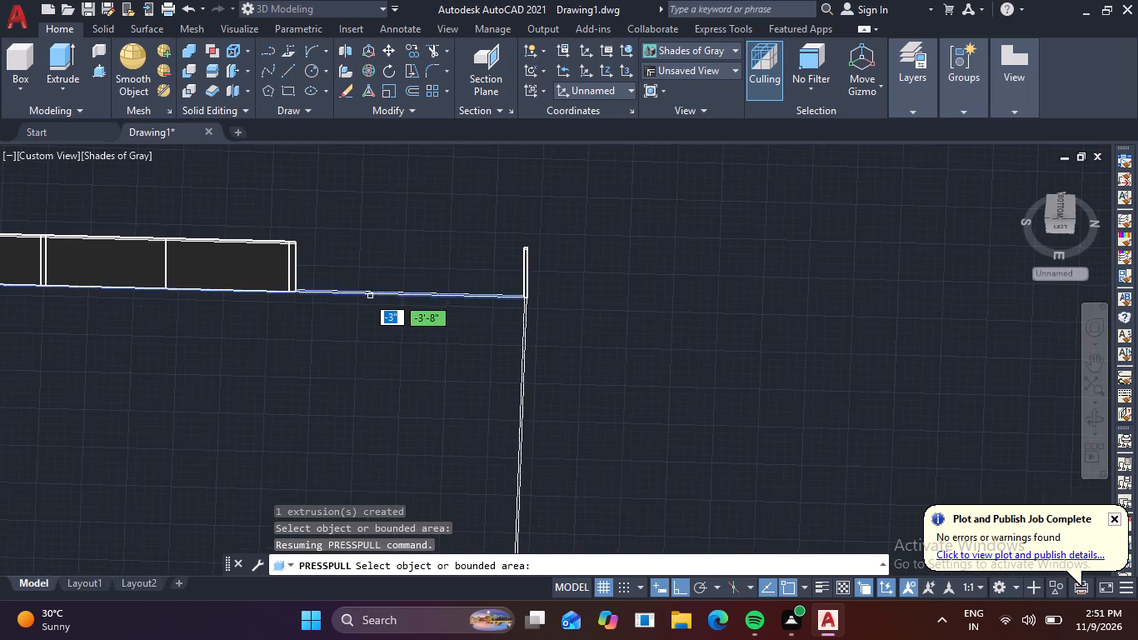
scroll(356, 294, up, 2)
key(Escape)
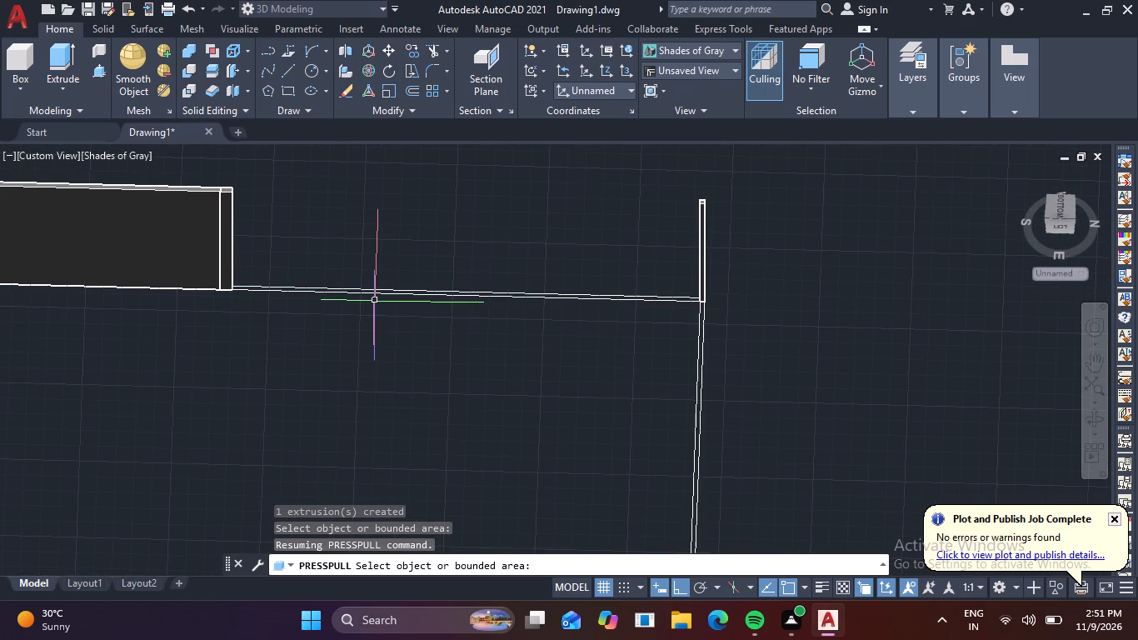
text(l)
key(space)
scroll(449, 308, up, 2)
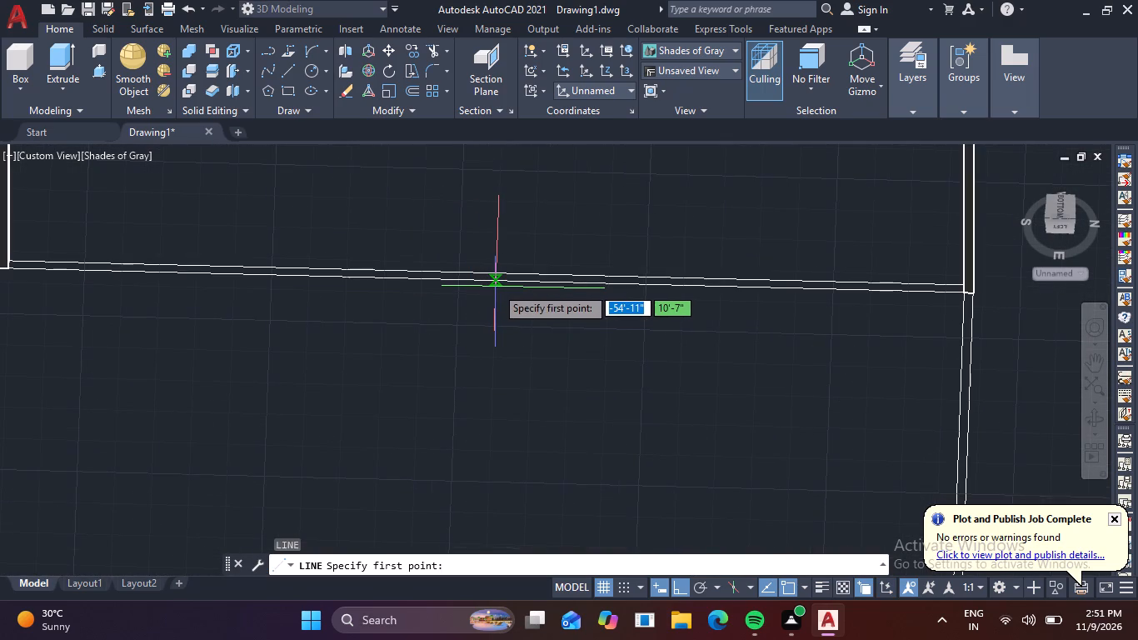
click(496, 287)
click(491, 272)
key(space)
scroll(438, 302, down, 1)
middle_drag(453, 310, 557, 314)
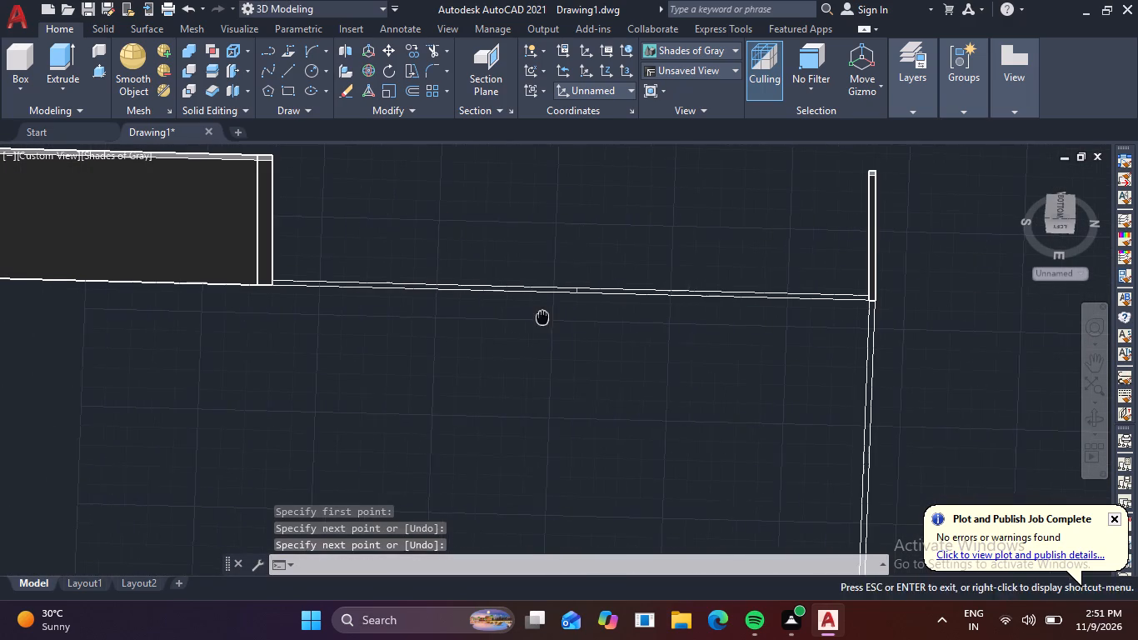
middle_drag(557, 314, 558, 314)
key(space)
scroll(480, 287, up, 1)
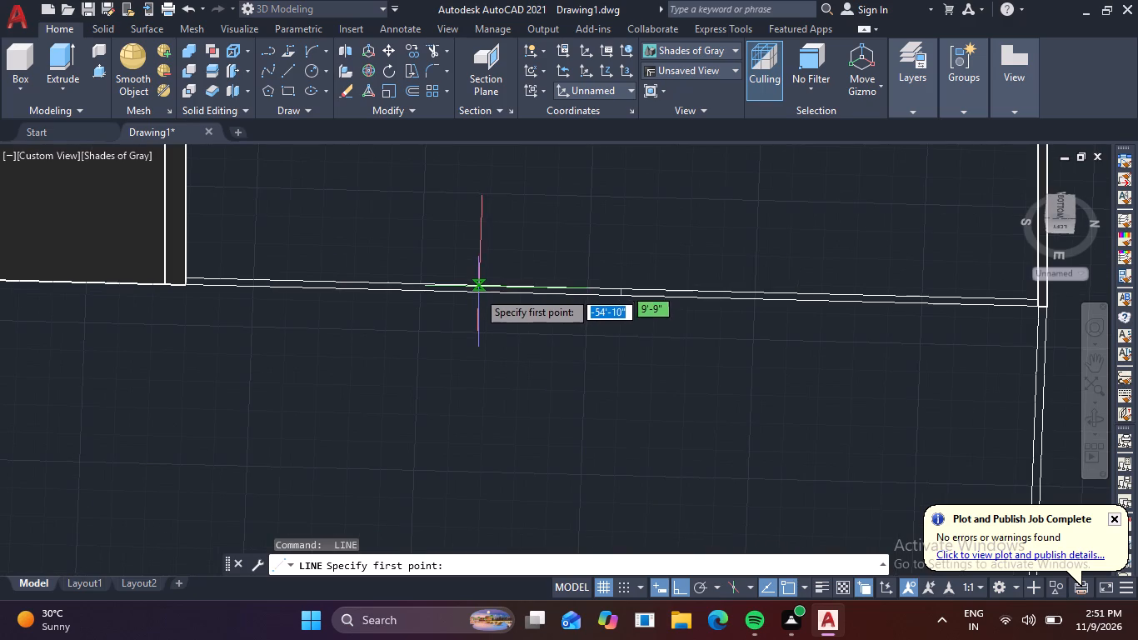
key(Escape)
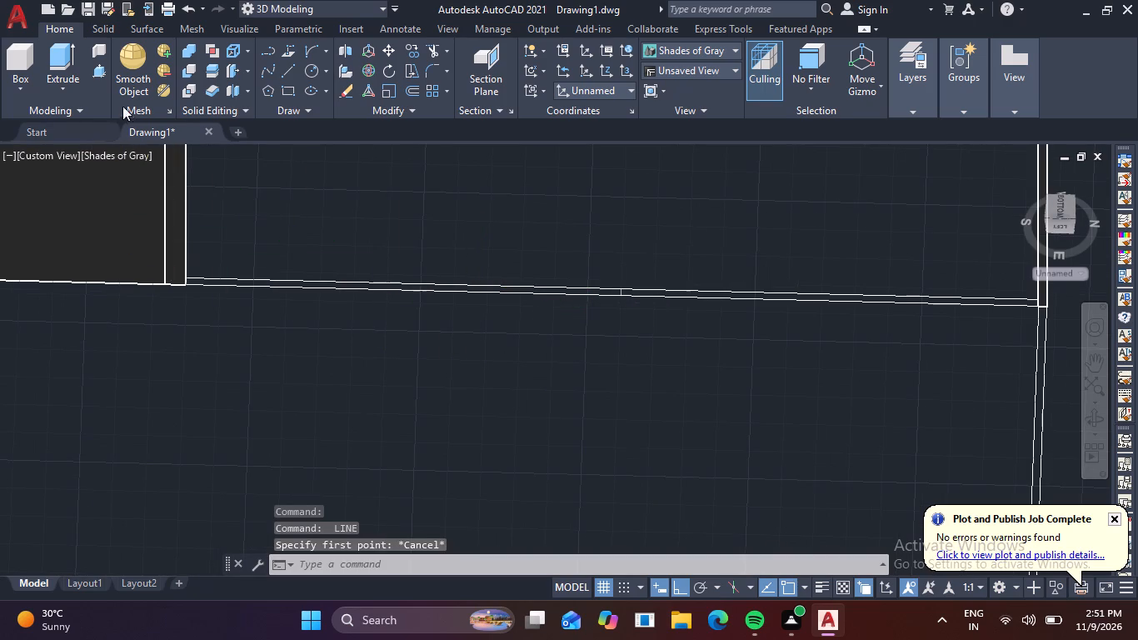
Presspull the strip between the intermediate post and the dividing line upward, reusing the previous extrusion height.
click(97, 67)
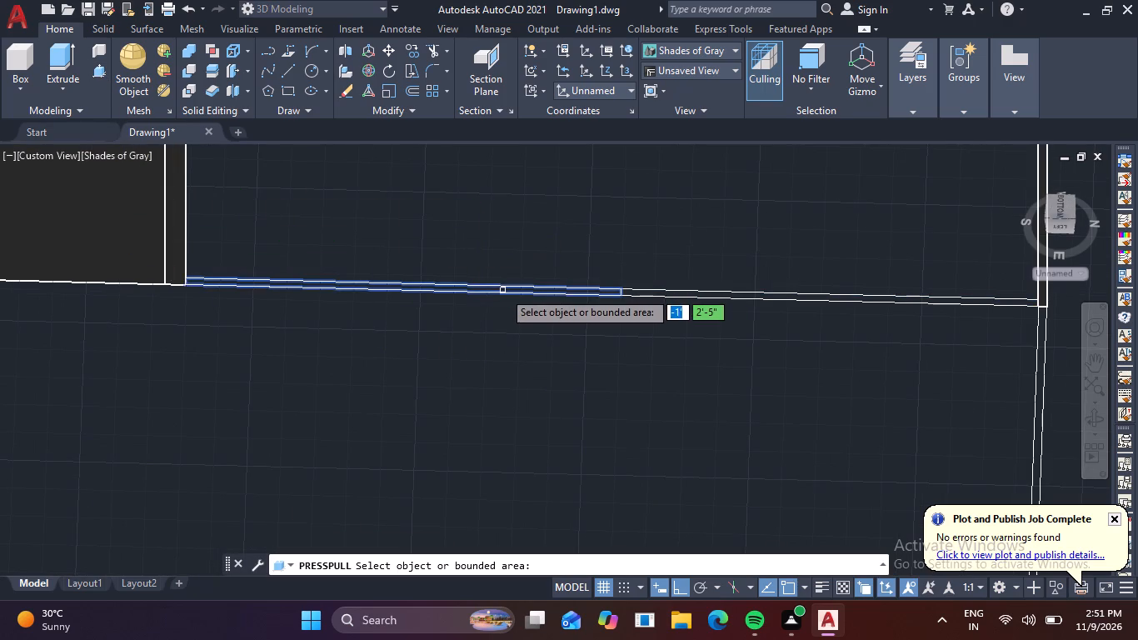
click(503, 291)
key(space)
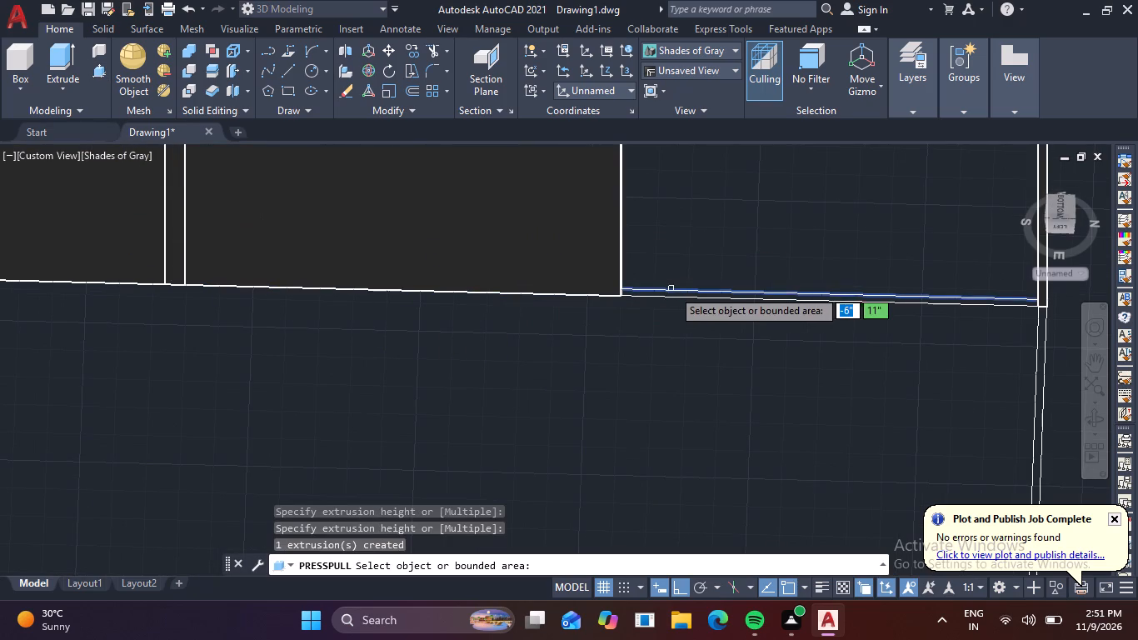
Presspull the strip between the dividing line and the corner post upward, reusing the previous extrusion height.
click(684, 295)
key(space)
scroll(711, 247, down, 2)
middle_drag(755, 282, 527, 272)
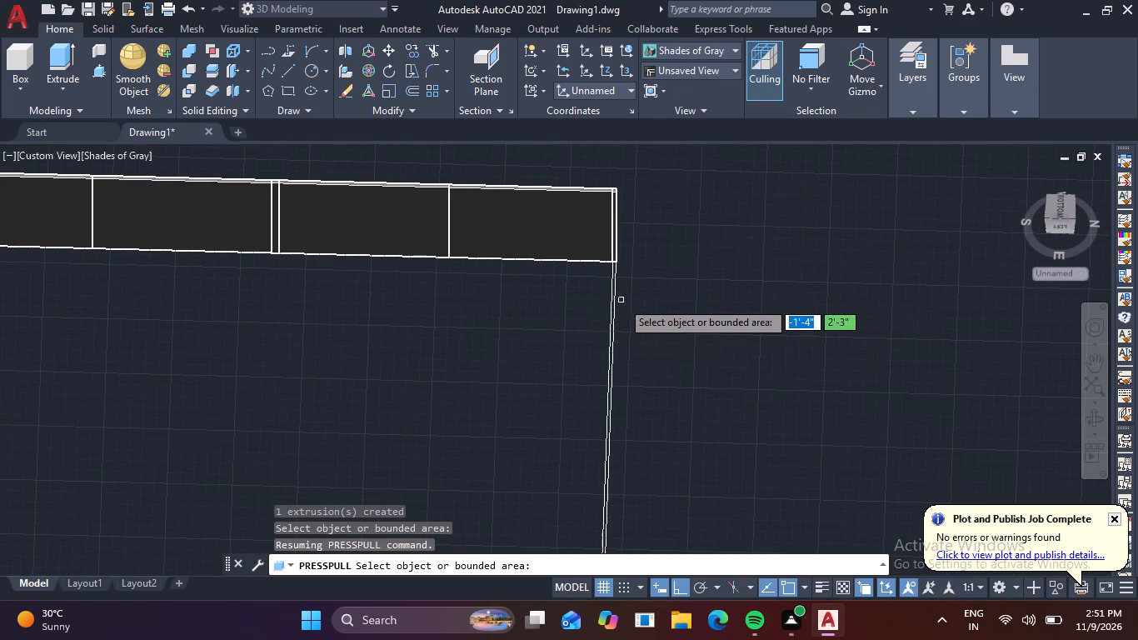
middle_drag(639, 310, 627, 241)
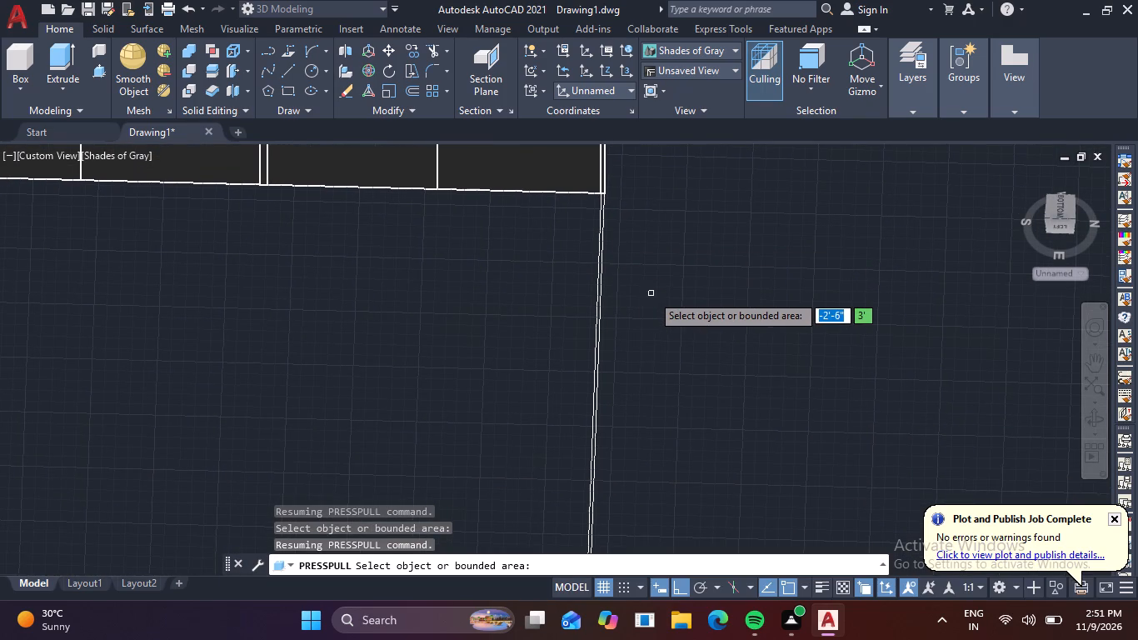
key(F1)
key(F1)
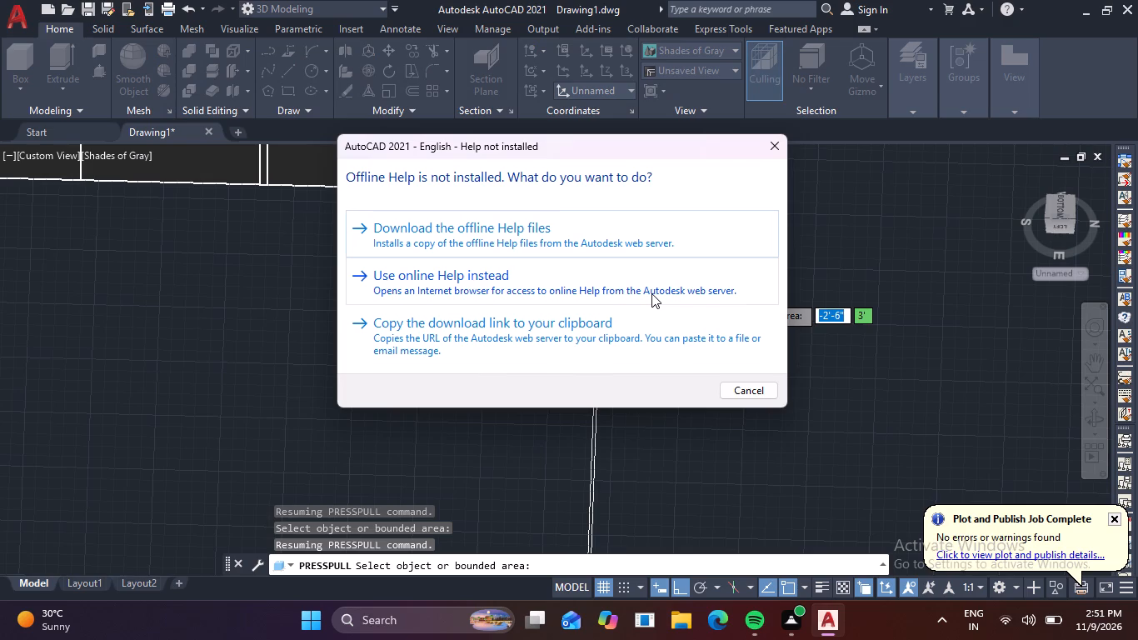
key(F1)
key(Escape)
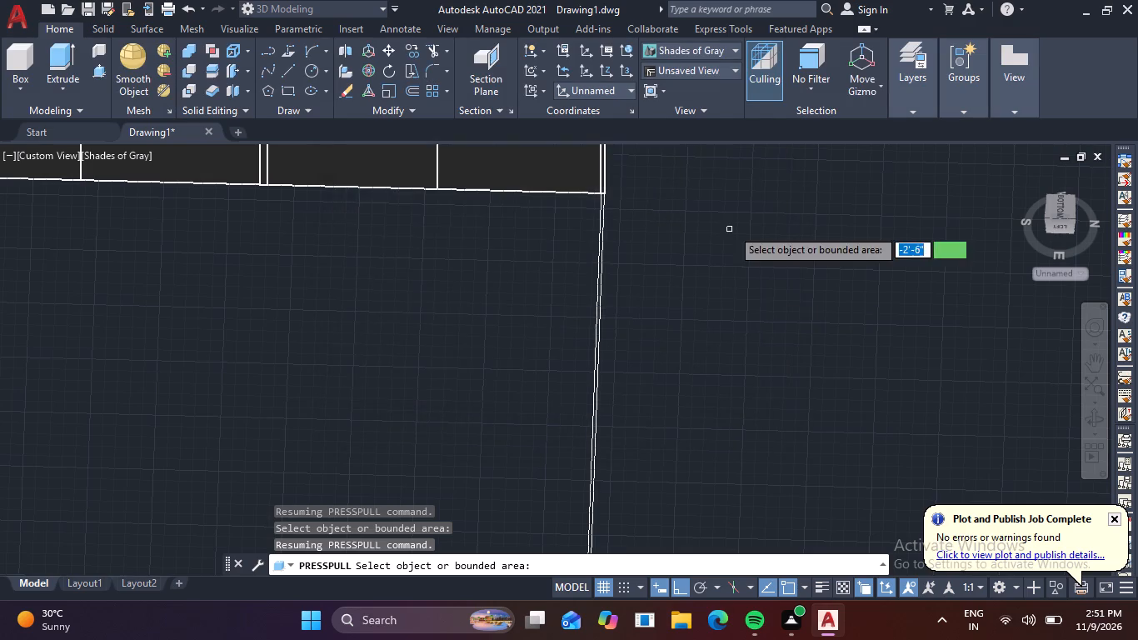
Draw two short lines across the wall band at the next corner beyond the raised wall, closing off its corner post outline.
scroll(684, 272, down, 2)
middle_drag(679, 313, 644, 268)
scroll(617, 278, up, 2)
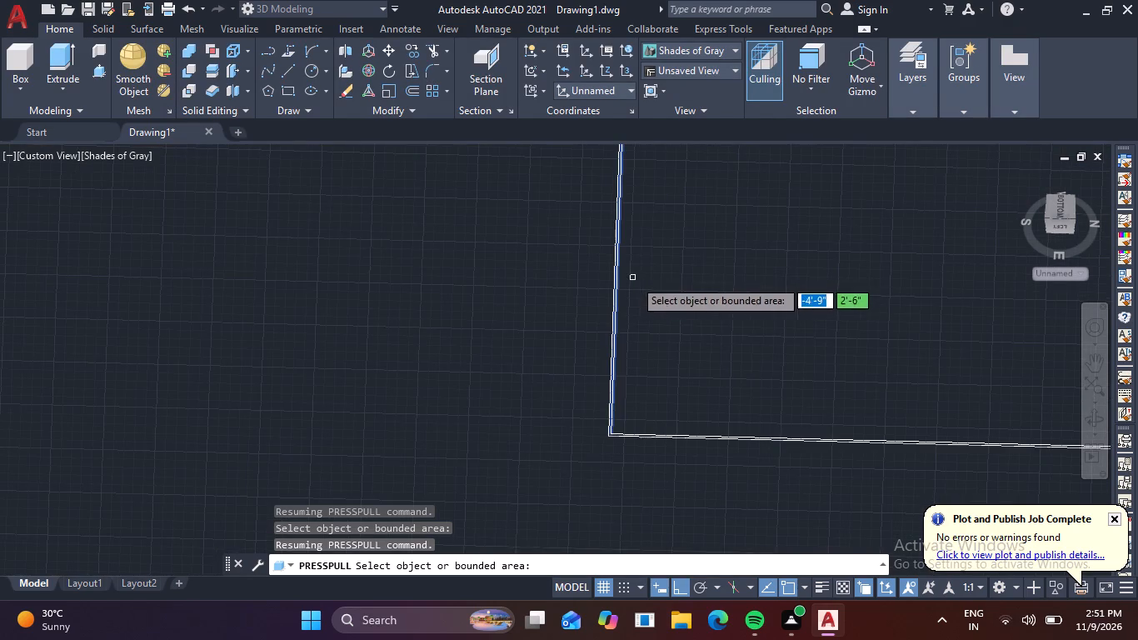
text(l)
key(space)
middle_drag(682, 277, 684, 310)
key(Escape)
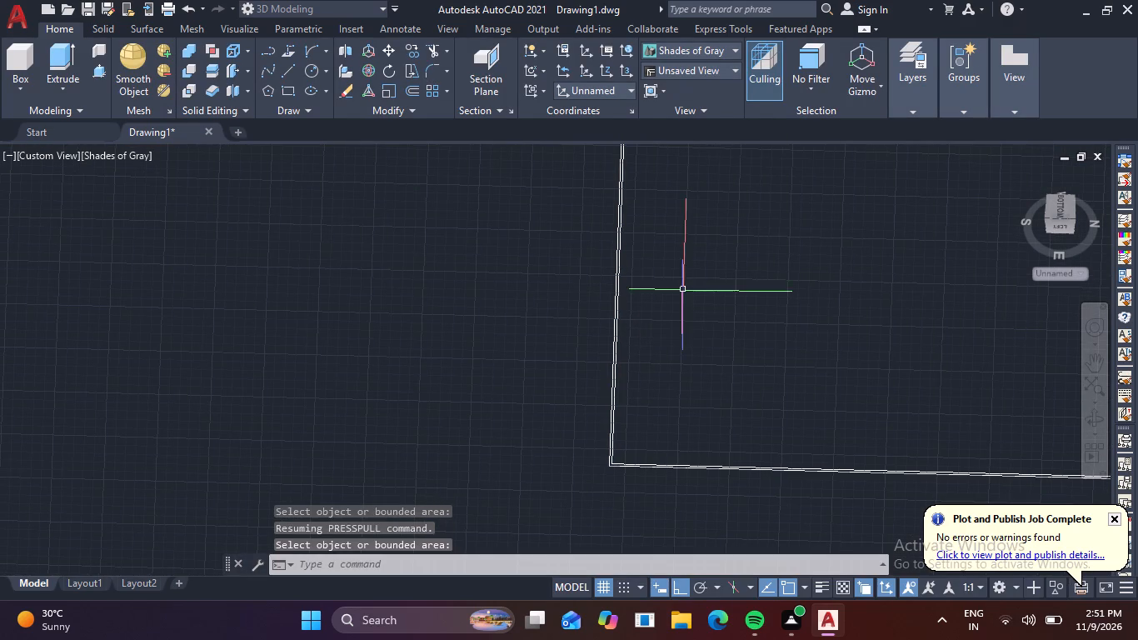
key(l)
key(space)
scroll(612, 466, up, 7)
click(606, 462)
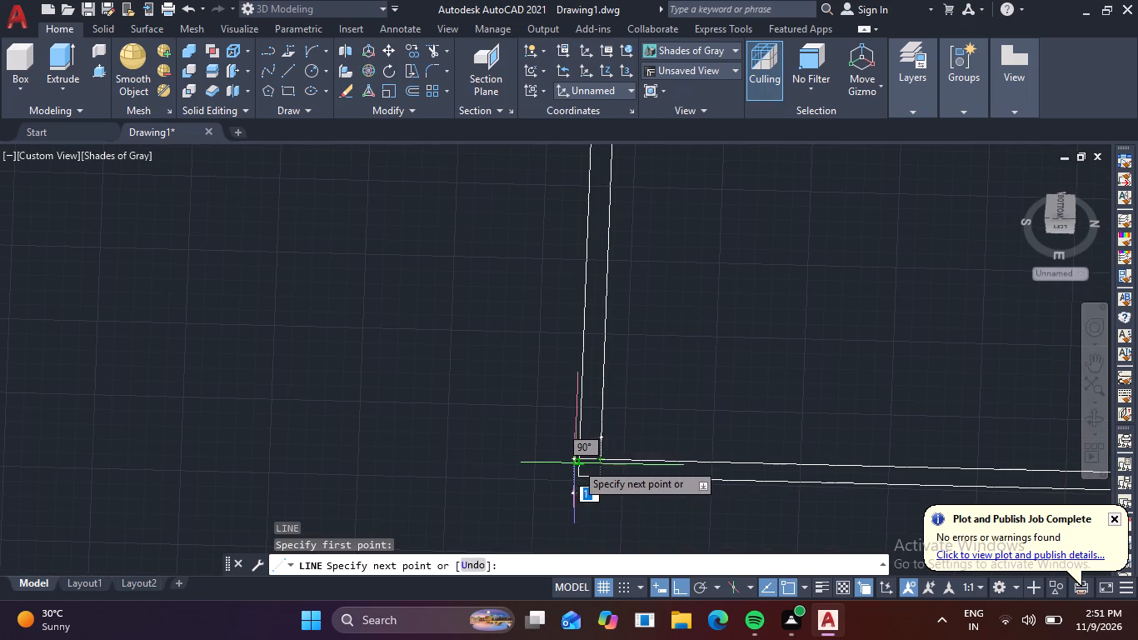
click(581, 461)
key(space)
key(space)
click(604, 461)
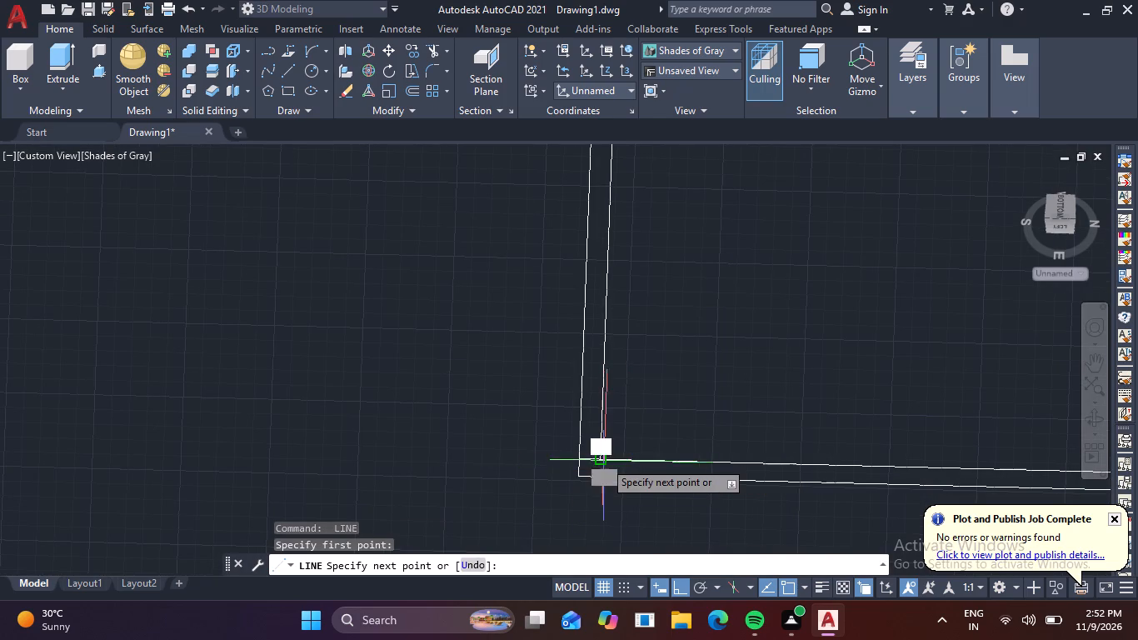
click(603, 476)
key(space)
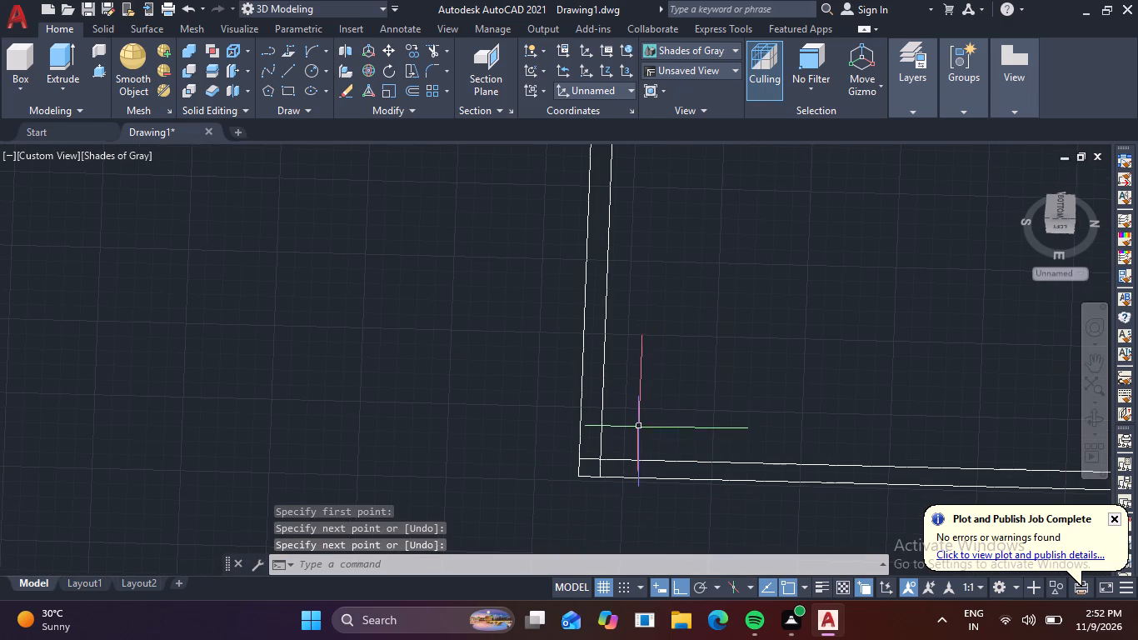
Draw a line across the unraised wall band, about midway between the raised corner post and the next corner.
scroll(601, 308, down, 1)
scroll(719, 269, down, 2)
middle_drag(720, 277, 685, 387)
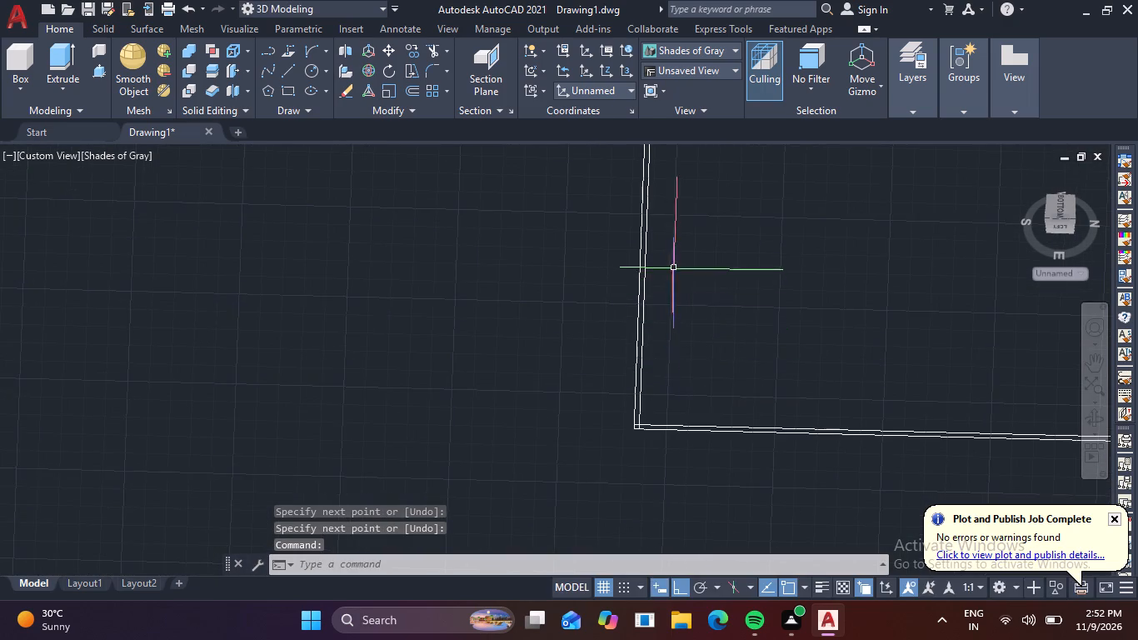
middle_drag(681, 291, 671, 412)
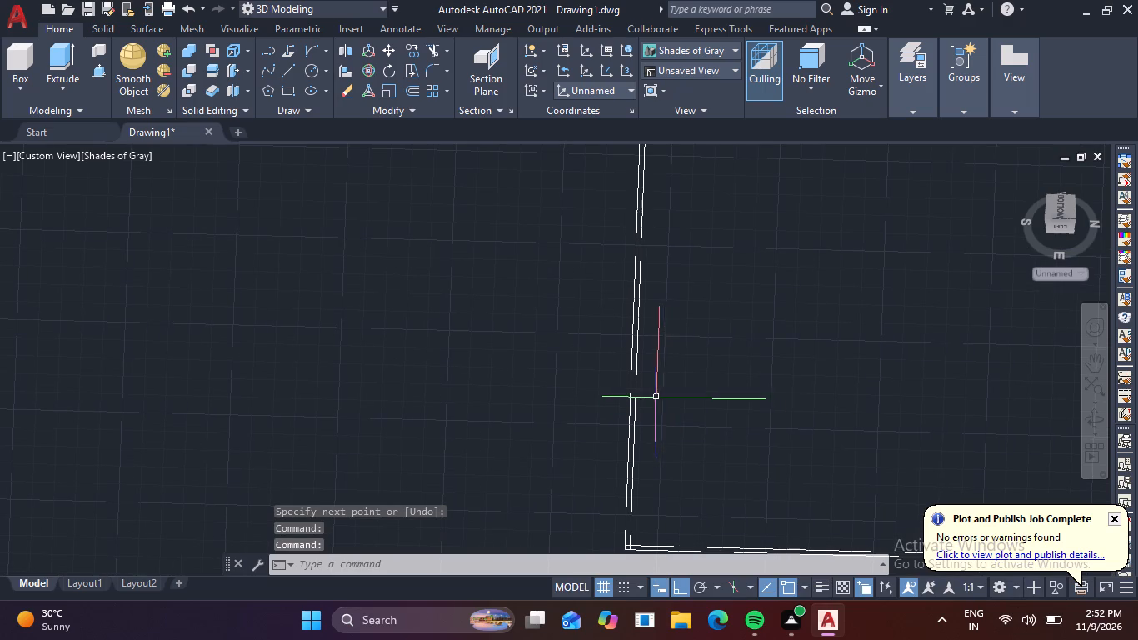
text(l)
key(space)
scroll(654, 315, down, 2)
middle_drag(678, 302, 651, 422)
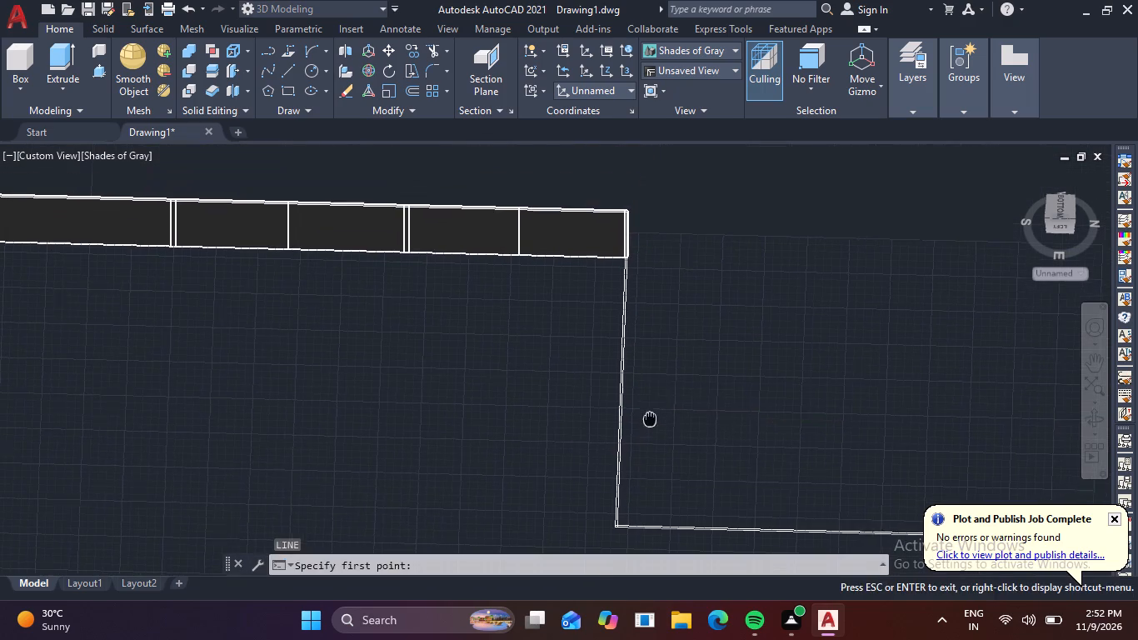
middle_drag(651, 422, 651, 422)
scroll(617, 380, up, 1)
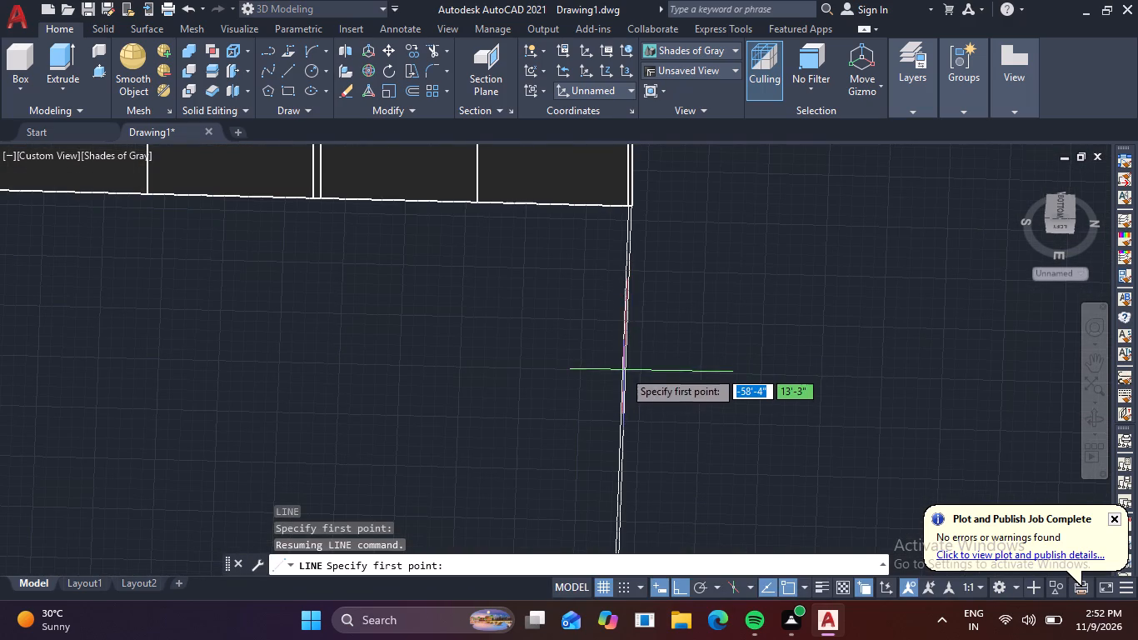
click(625, 397)
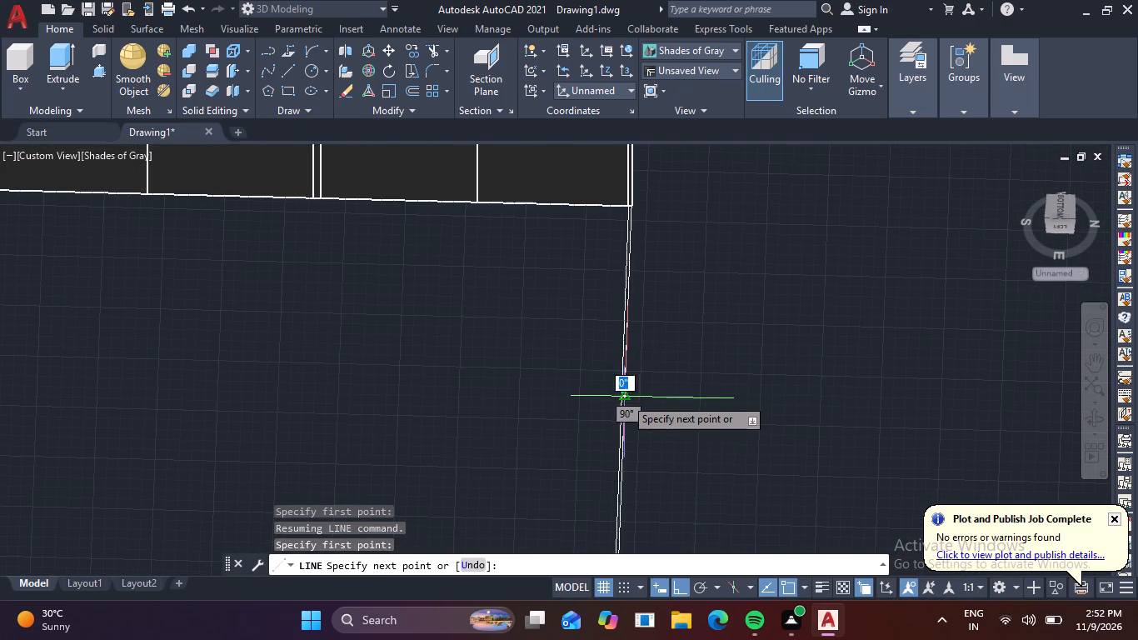
click(619, 397)
key(space)
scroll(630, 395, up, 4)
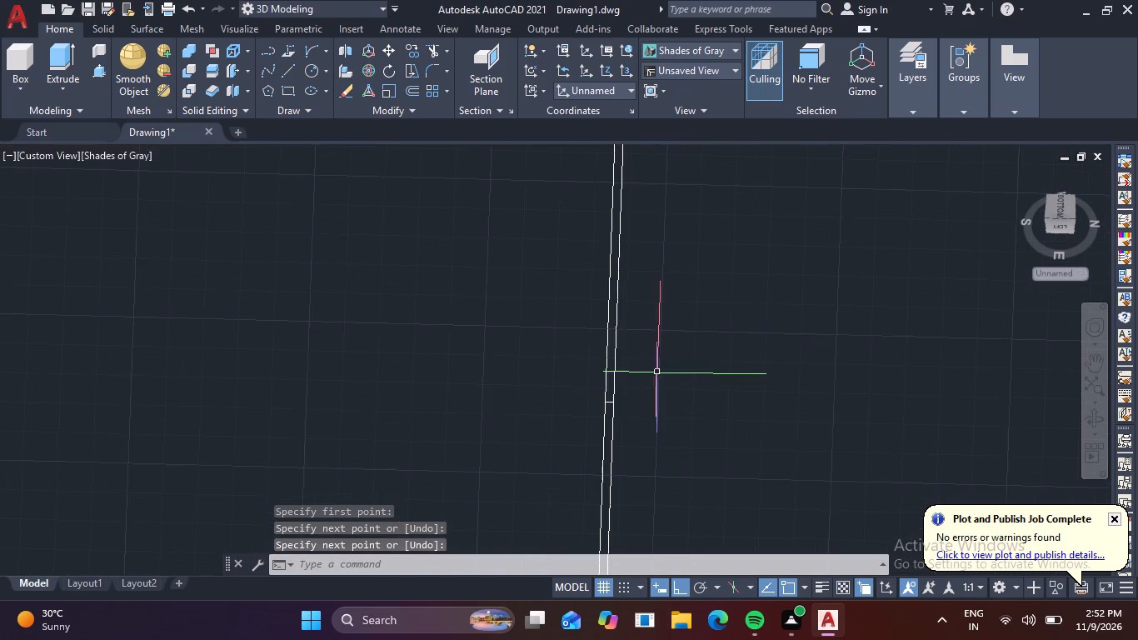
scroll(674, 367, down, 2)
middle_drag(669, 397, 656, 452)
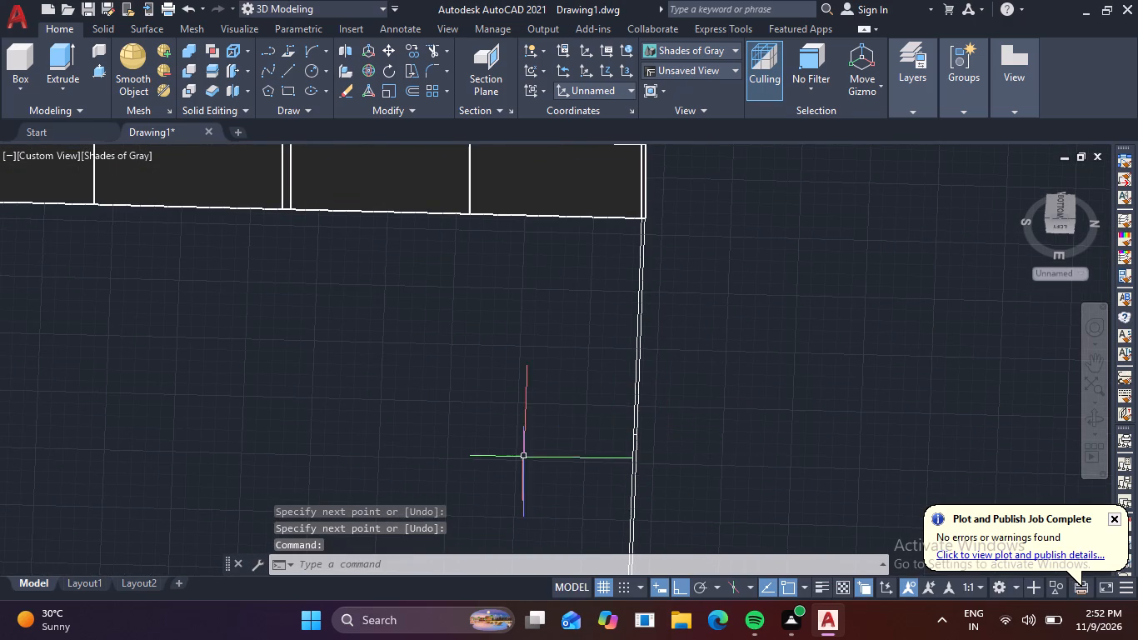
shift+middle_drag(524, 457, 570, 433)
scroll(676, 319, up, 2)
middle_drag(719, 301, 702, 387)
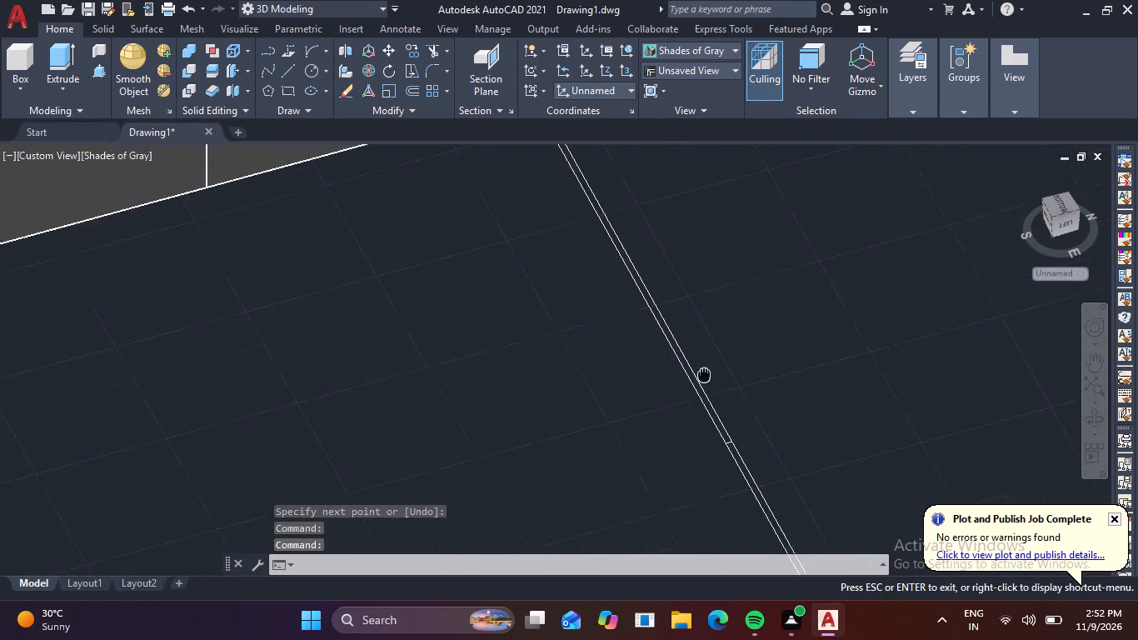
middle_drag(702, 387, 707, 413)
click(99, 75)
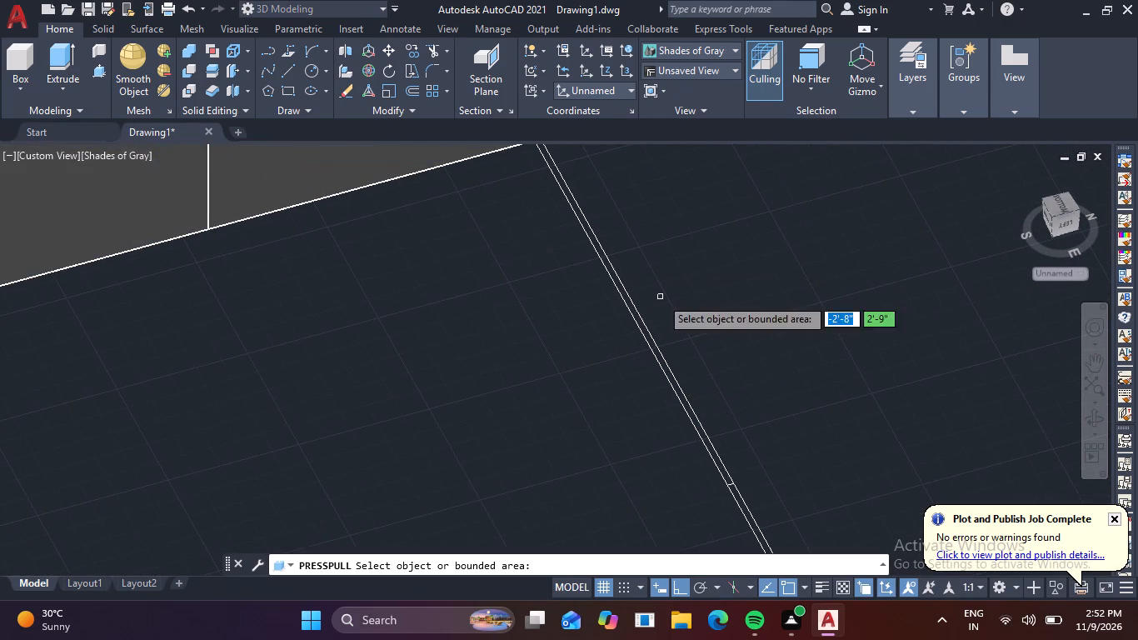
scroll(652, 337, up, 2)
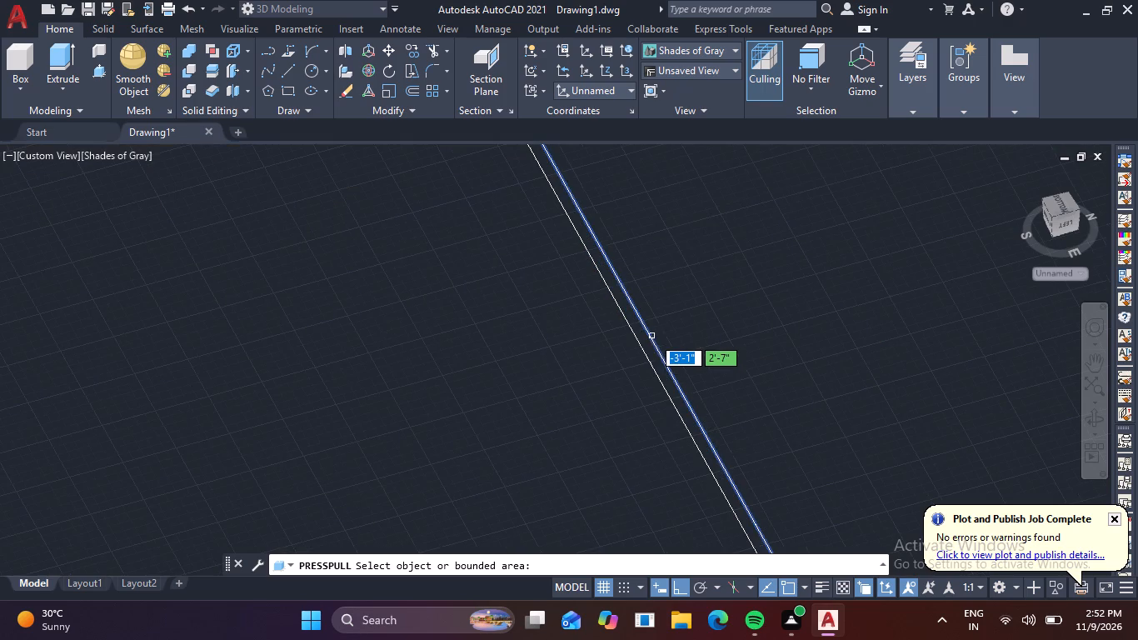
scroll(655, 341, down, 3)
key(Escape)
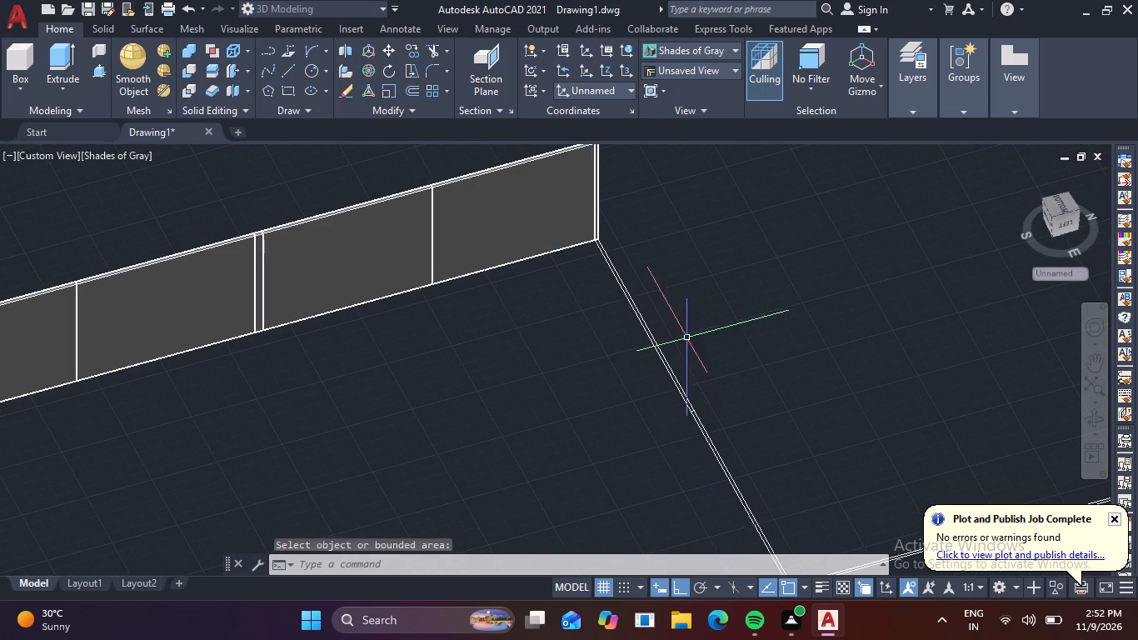
Draw a short line across the unraised wall band between the raised corner post and the existing midway cross line.
key(l)
key(space)
scroll(674, 345, up, 4)
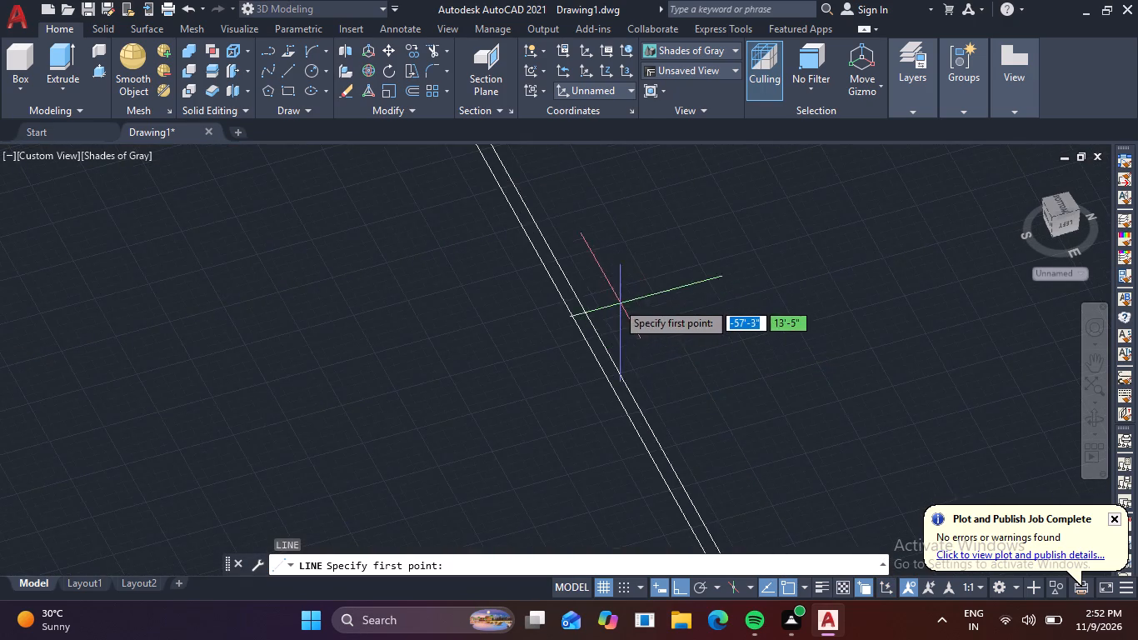
scroll(596, 281, down, 2)
middle_drag(615, 332, 639, 428)
scroll(622, 378, up, 1)
click(613, 381)
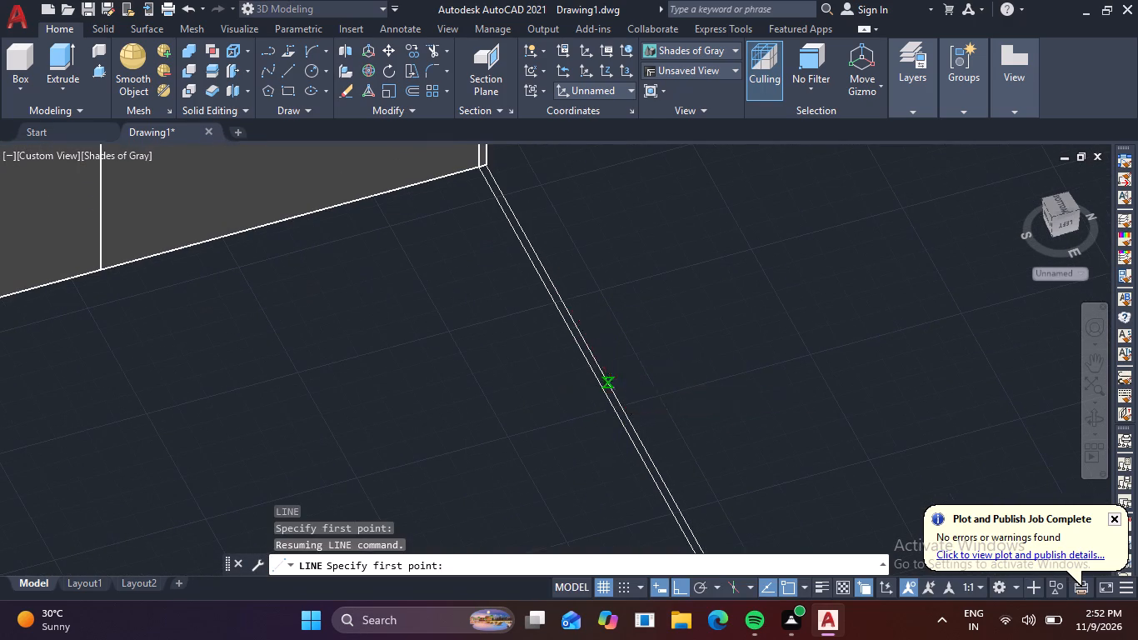
click(599, 390)
key(space)
scroll(621, 390, up, 2)
scroll(647, 383, down, 1)
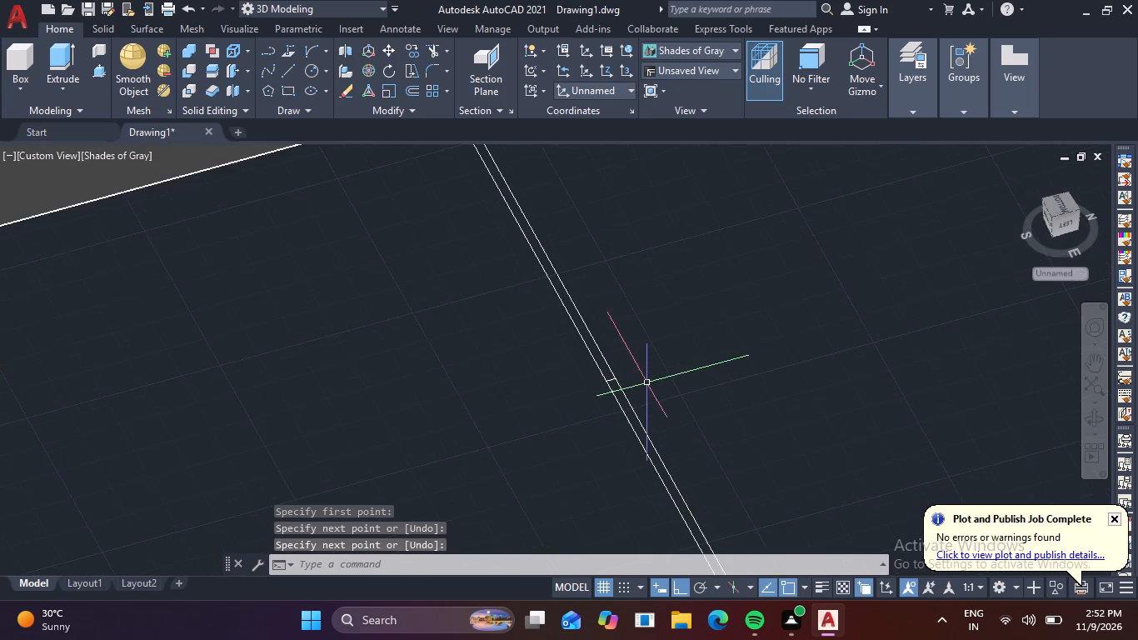
middle_drag(649, 387, 661, 430)
Presspull the strip between the raised corner post and the first cross line upward, reusing the previous extrusion height.
click(97, 71)
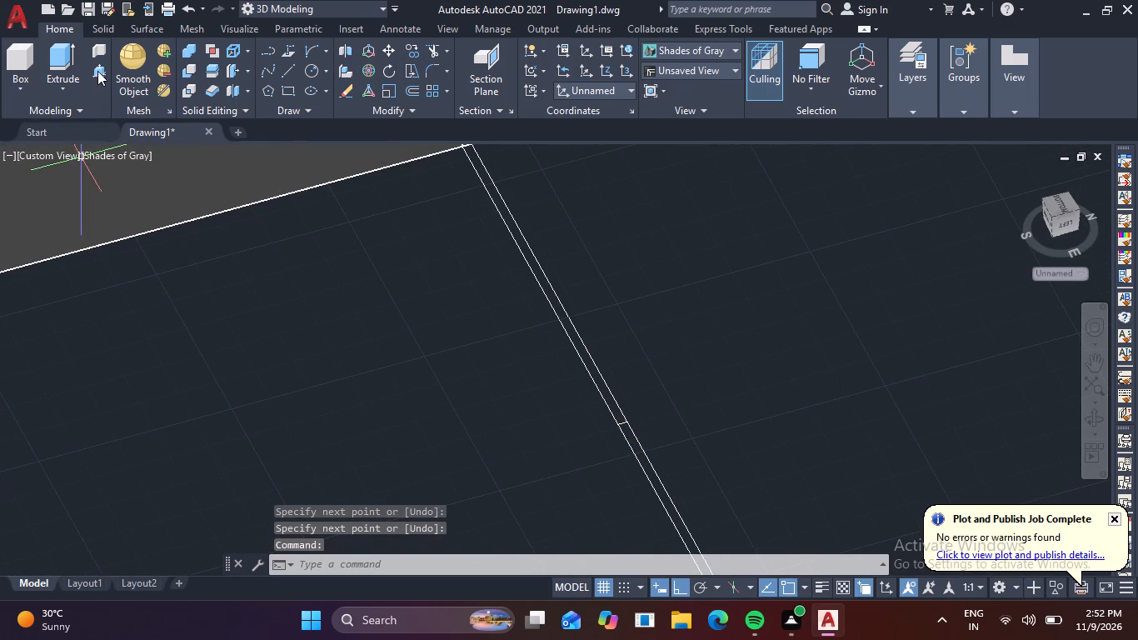
click(557, 307)
key(space)
scroll(611, 302, down, 1)
middle_drag(636, 339, 554, 220)
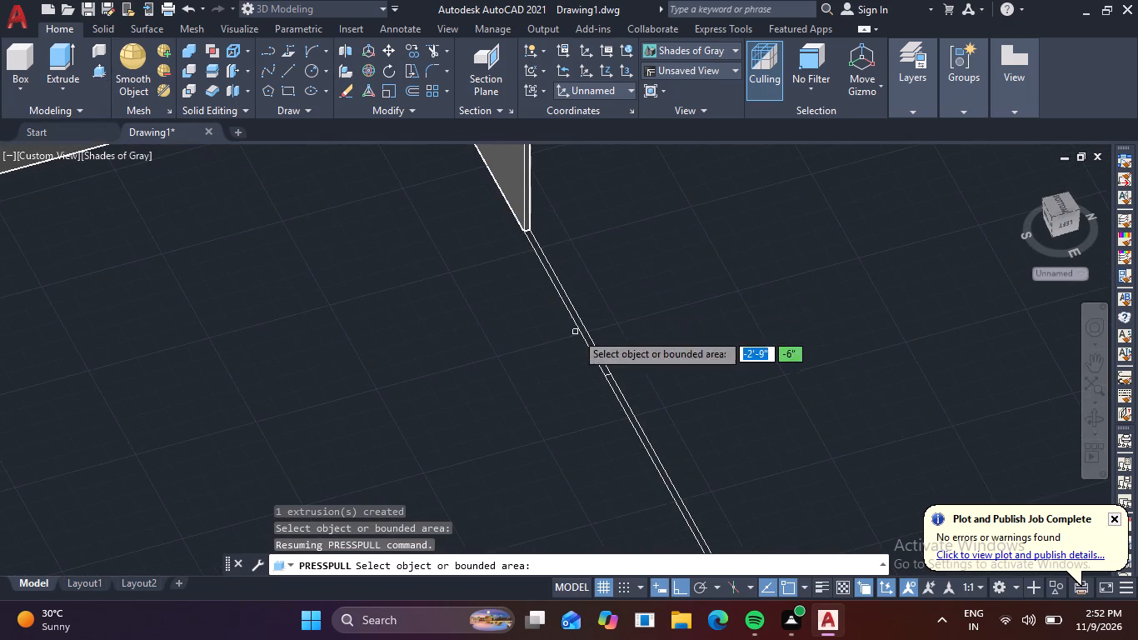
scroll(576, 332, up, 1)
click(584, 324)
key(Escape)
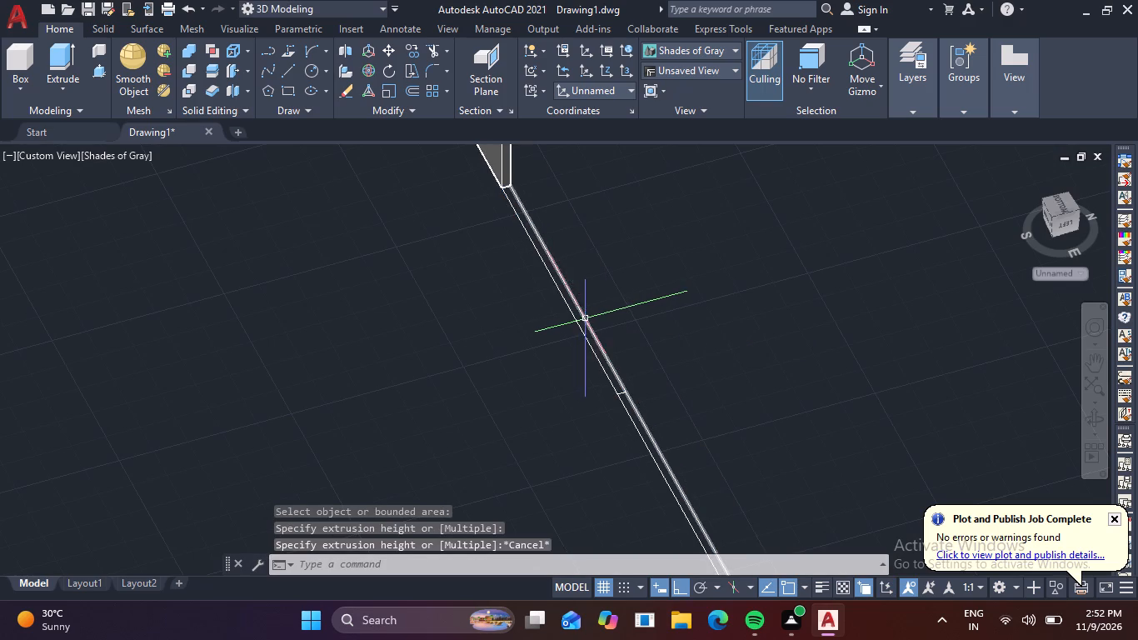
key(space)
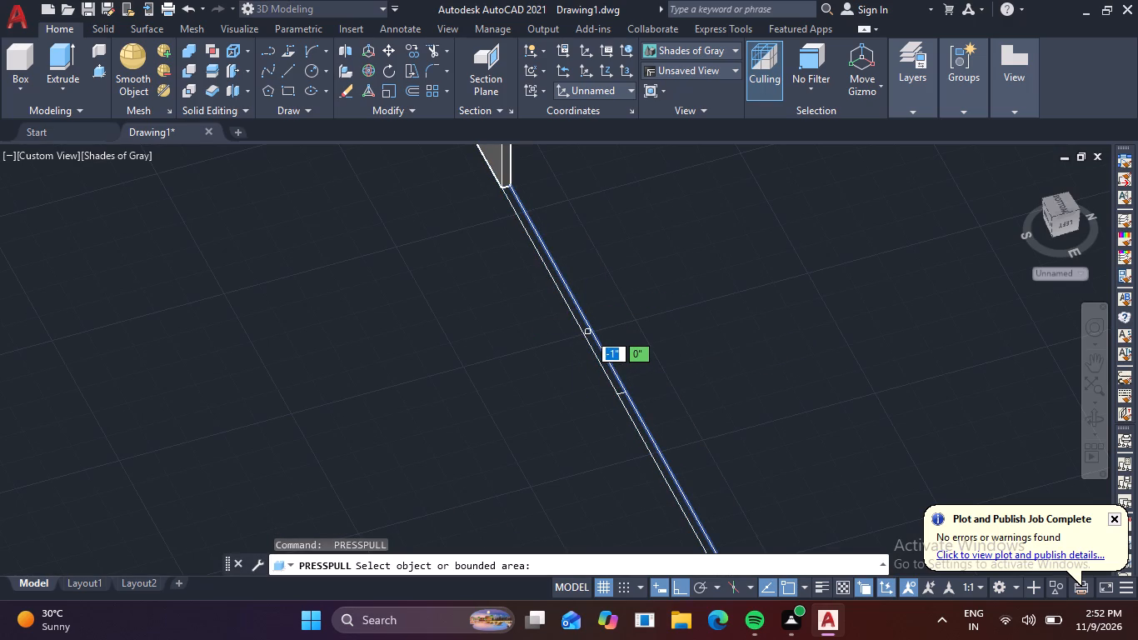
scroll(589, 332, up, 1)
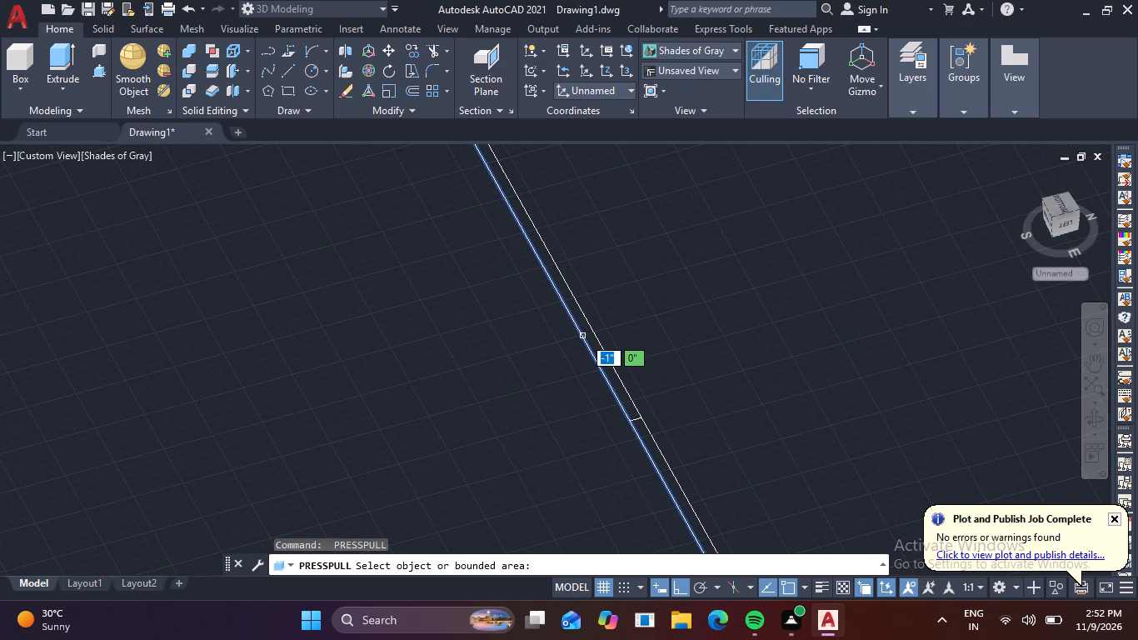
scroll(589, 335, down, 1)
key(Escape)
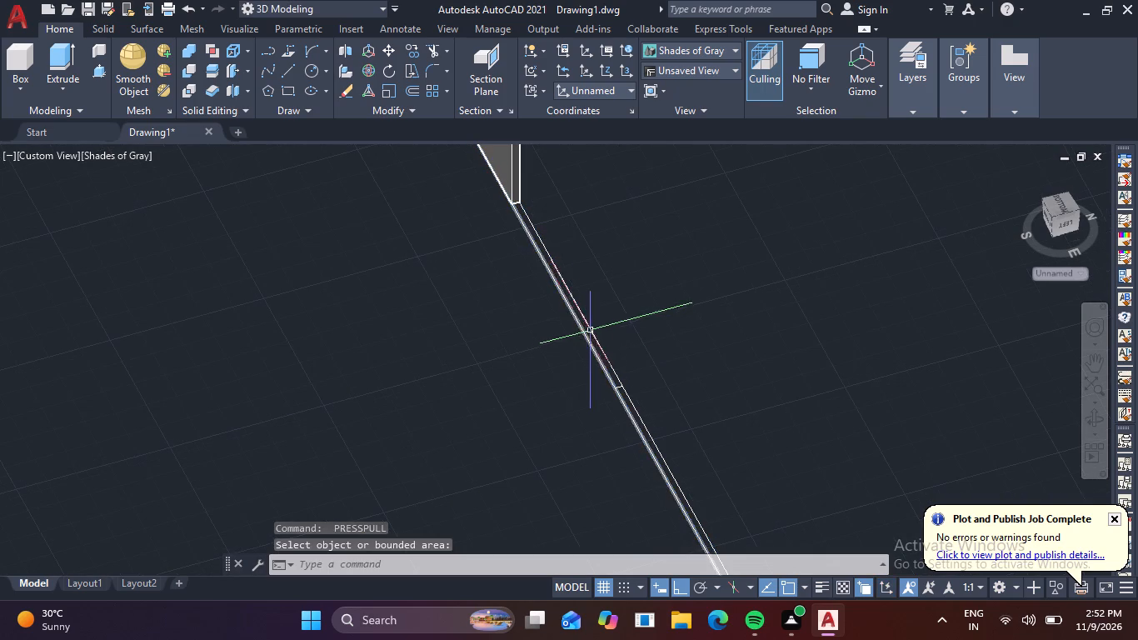
Presspull the strip between the raised wall's end and the midway cross line upward, reusing the previous extrusion height.
key(space)
scroll(591, 337, up, 3)
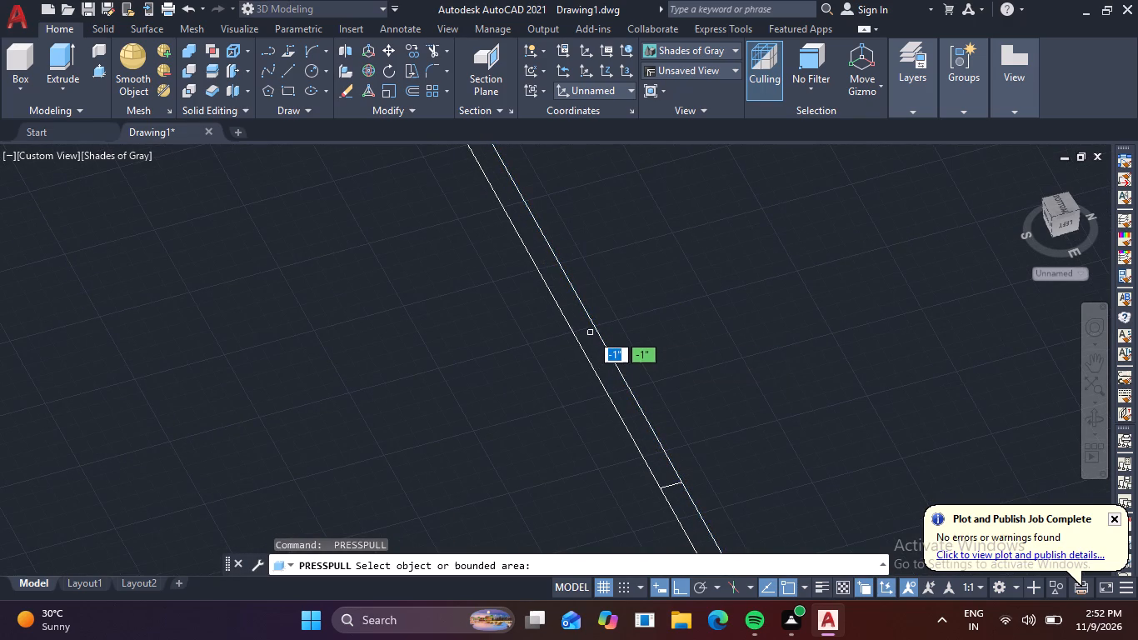
scroll(591, 332, down, 1)
scroll(542, 247, down, 1)
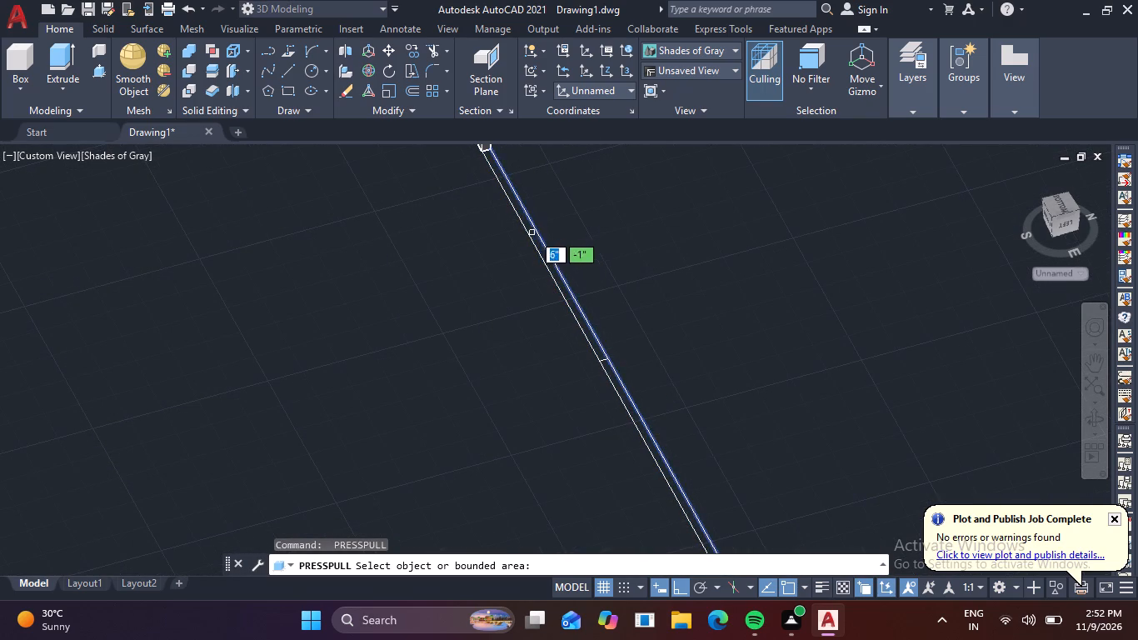
click(495, 167)
key(space)
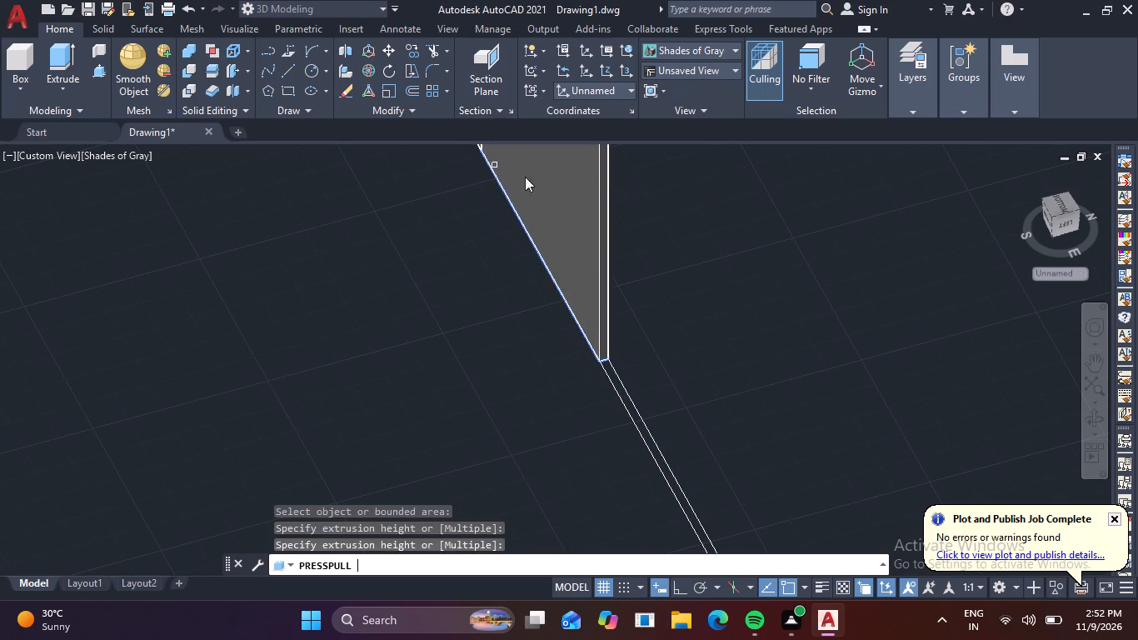
scroll(549, 271, down, 2)
middle_drag(580, 326, 526, 258)
scroll(544, 297, up, 3)
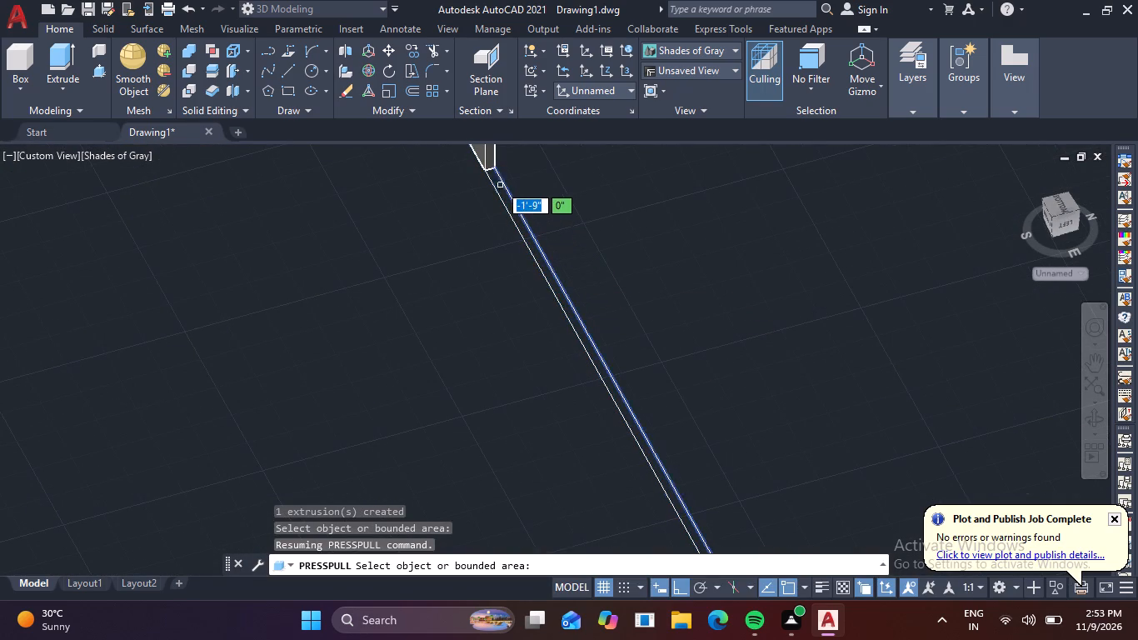
scroll(496, 177, down, 1)
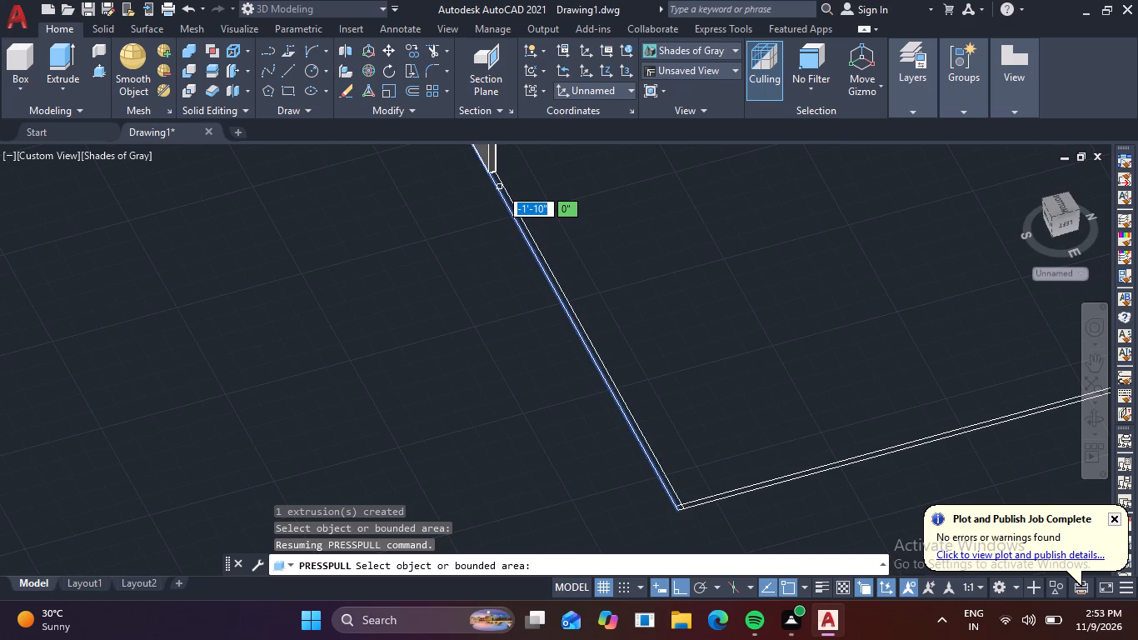
key(Escape)
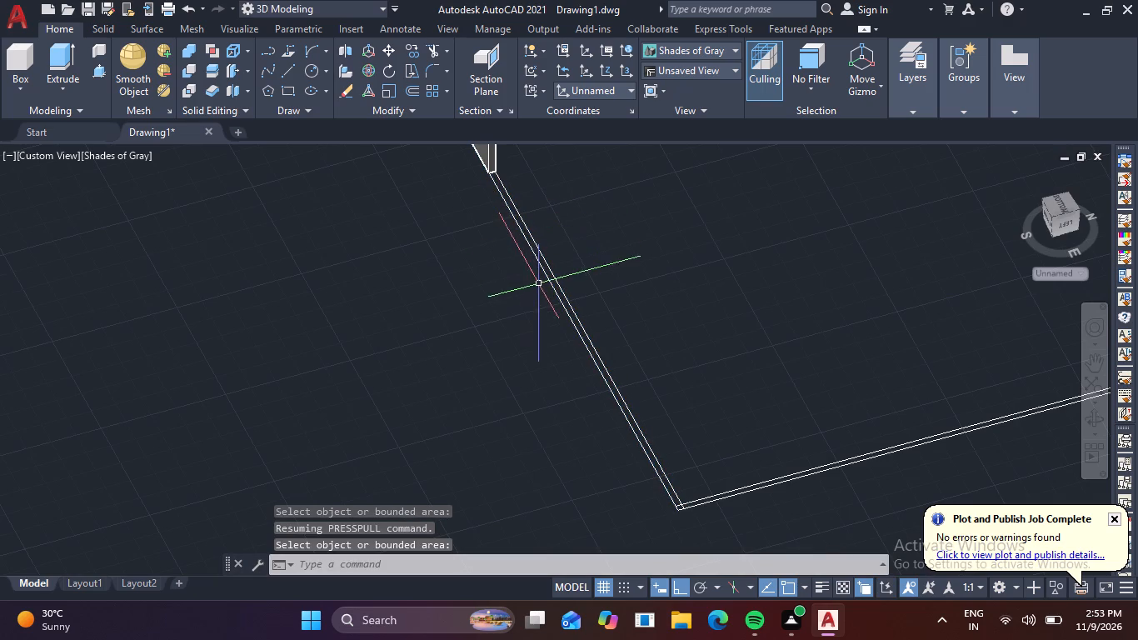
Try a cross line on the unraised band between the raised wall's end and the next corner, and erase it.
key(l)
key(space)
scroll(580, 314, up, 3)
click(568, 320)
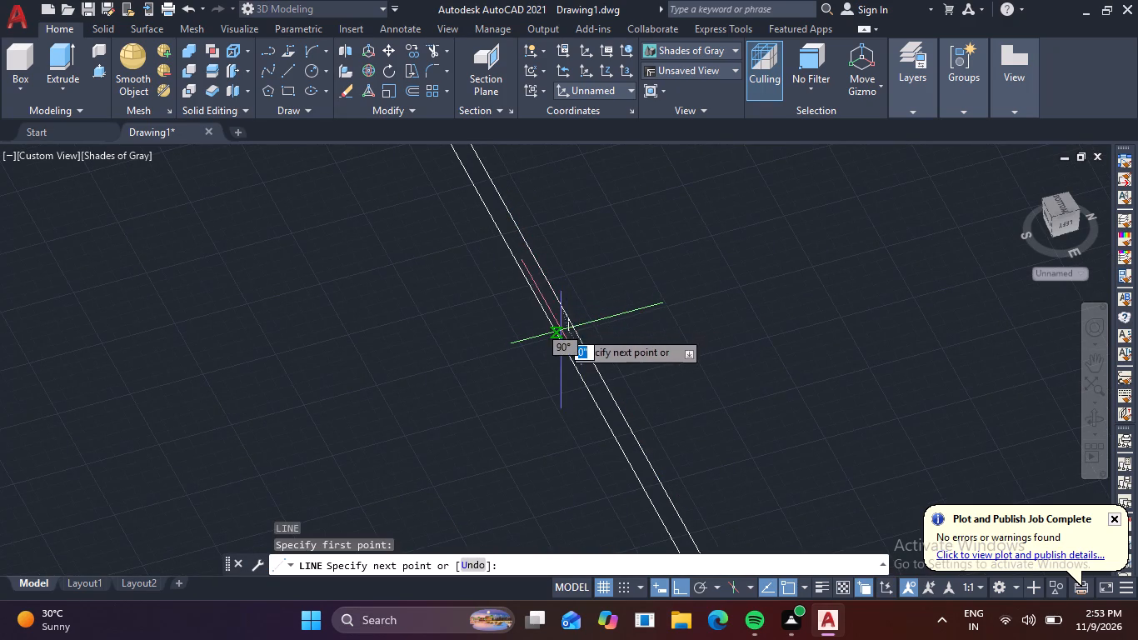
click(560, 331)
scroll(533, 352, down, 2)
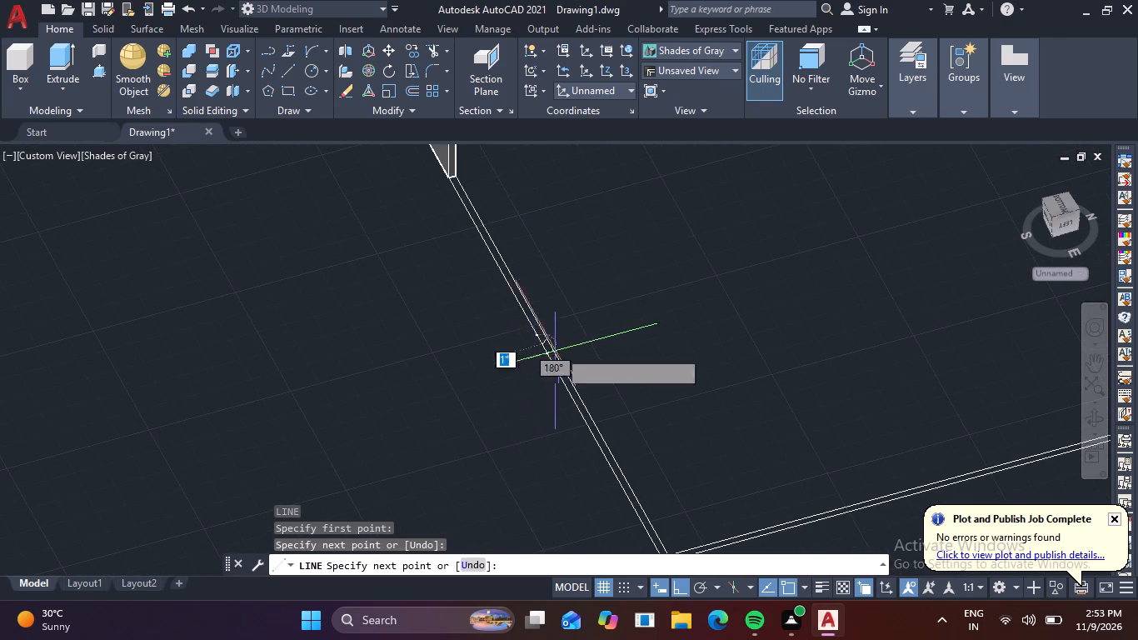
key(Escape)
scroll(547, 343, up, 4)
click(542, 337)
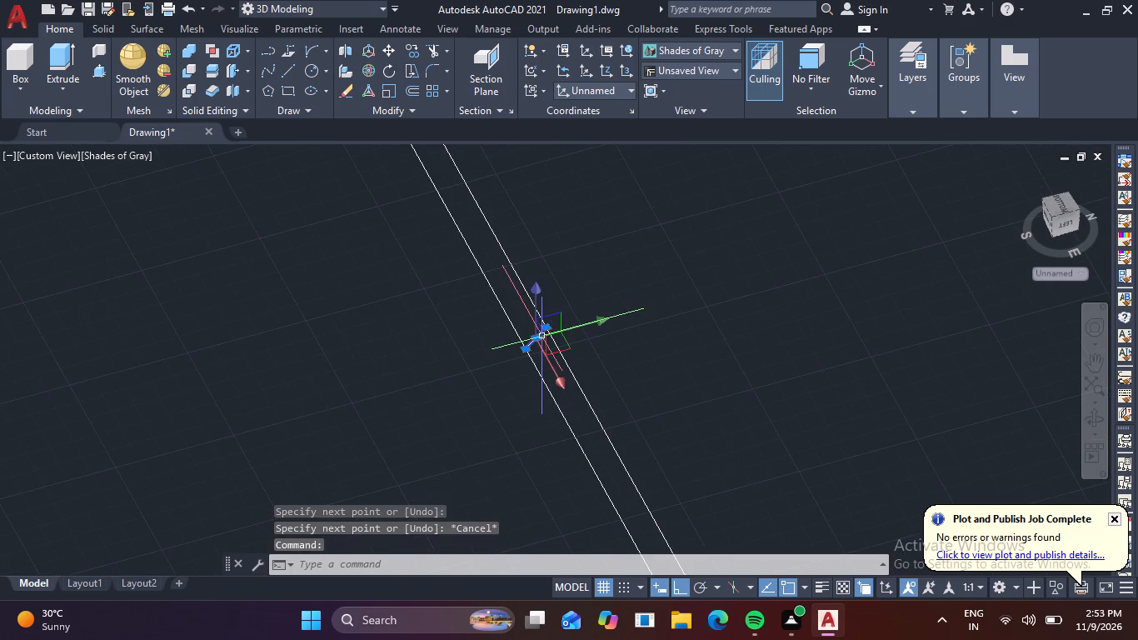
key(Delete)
Draw a short line across the unraised wall band, about midway between the raised wall's end and the next corner.
text(l)
key(space)
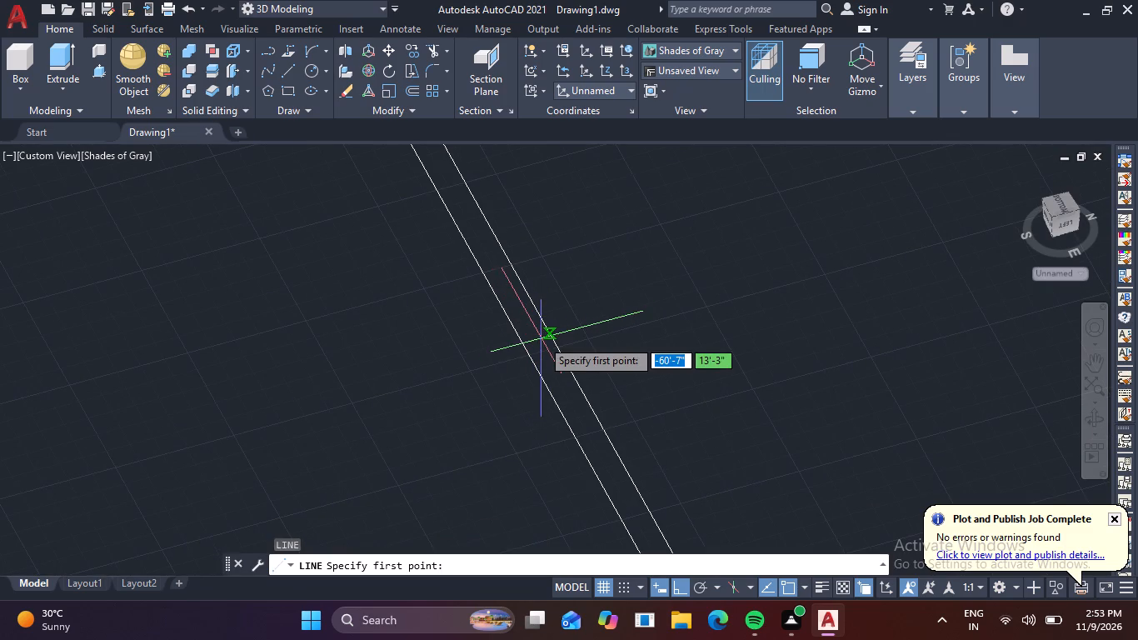
click(556, 339)
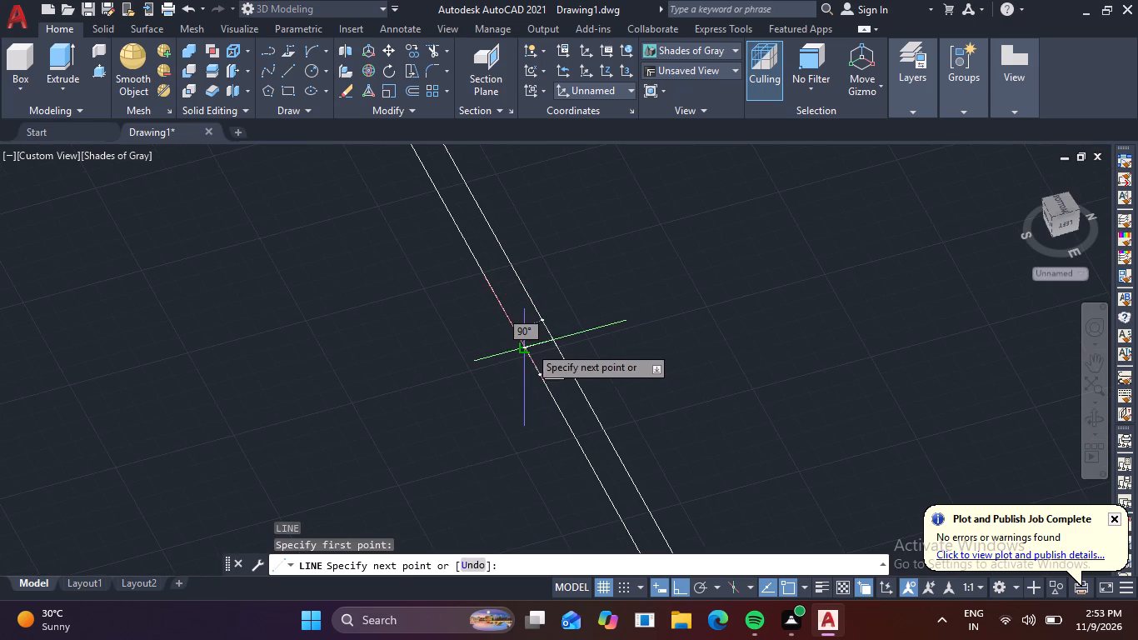
click(523, 348)
key(space)
scroll(605, 332, down, 3)
middle_drag(634, 342, 617, 422)
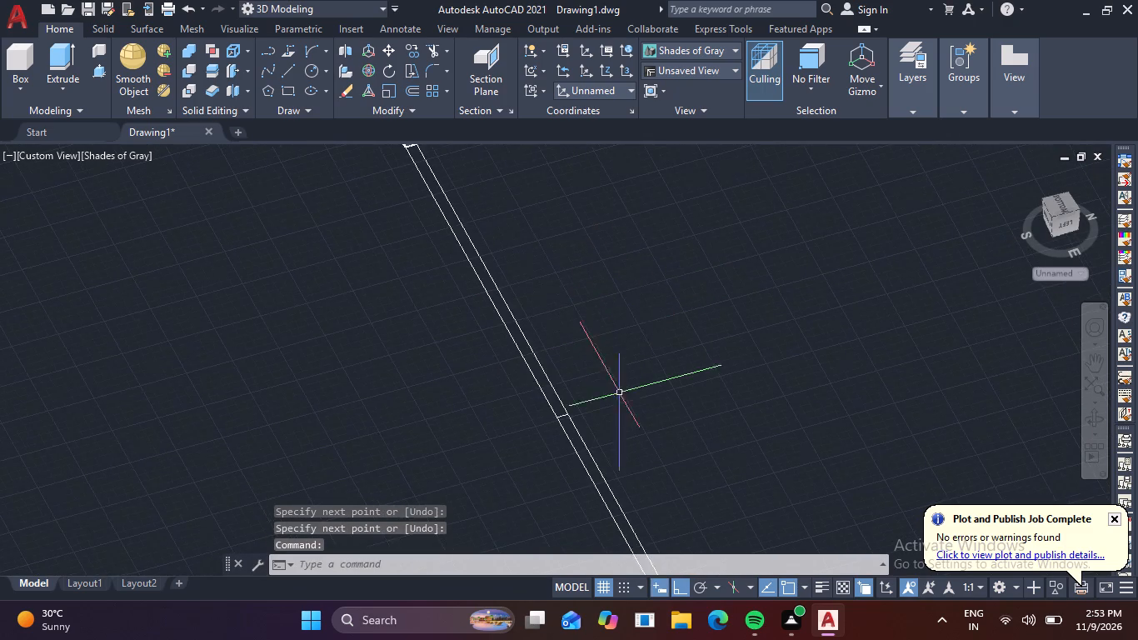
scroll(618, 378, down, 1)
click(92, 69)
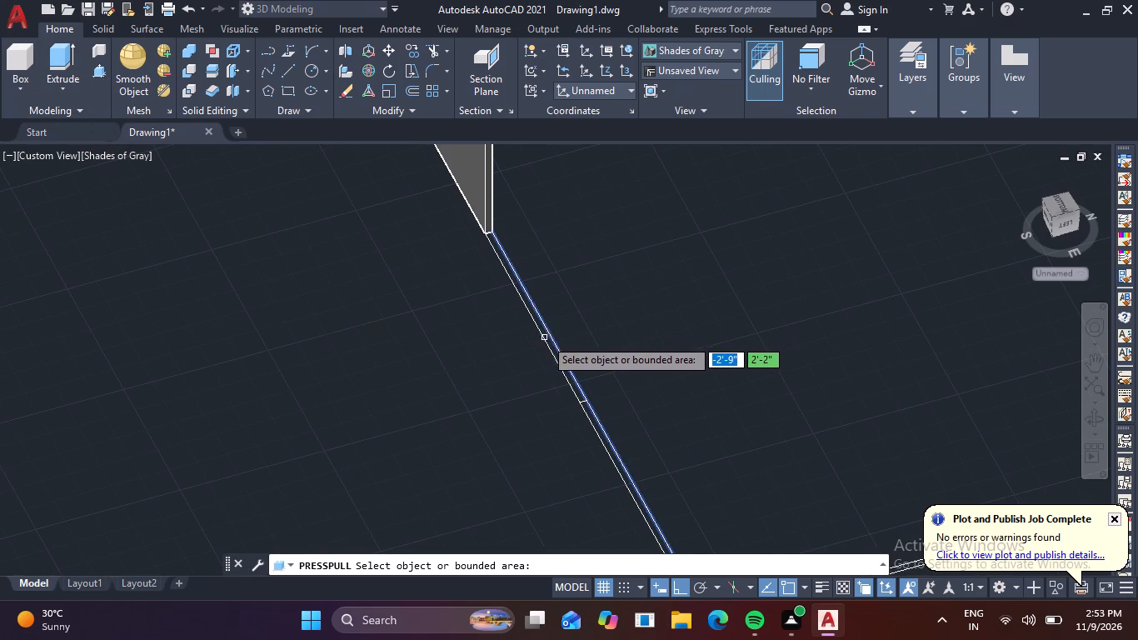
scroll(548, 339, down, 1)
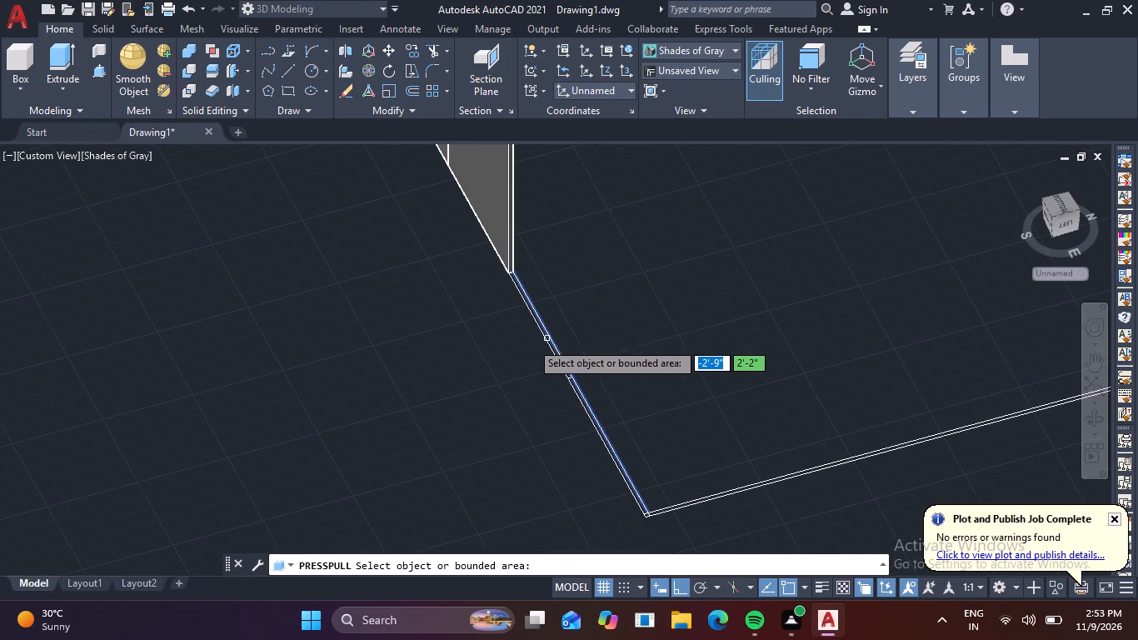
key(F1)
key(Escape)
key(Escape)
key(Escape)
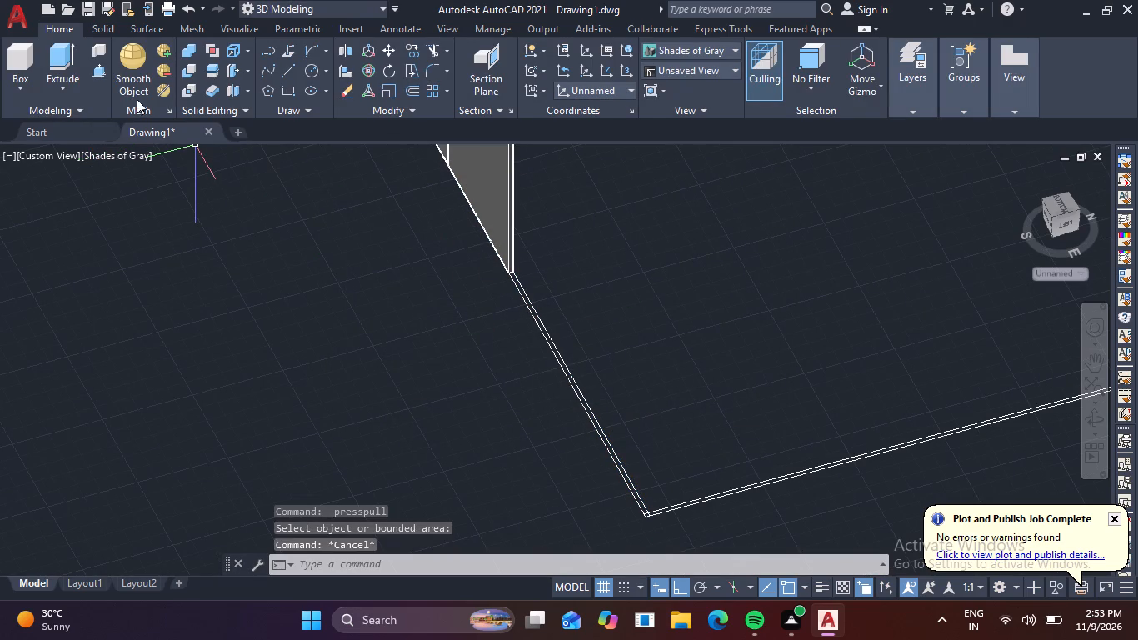
Presspull the small post outline at the next corner upward, reusing the previous extrusion height.
click(102, 71)
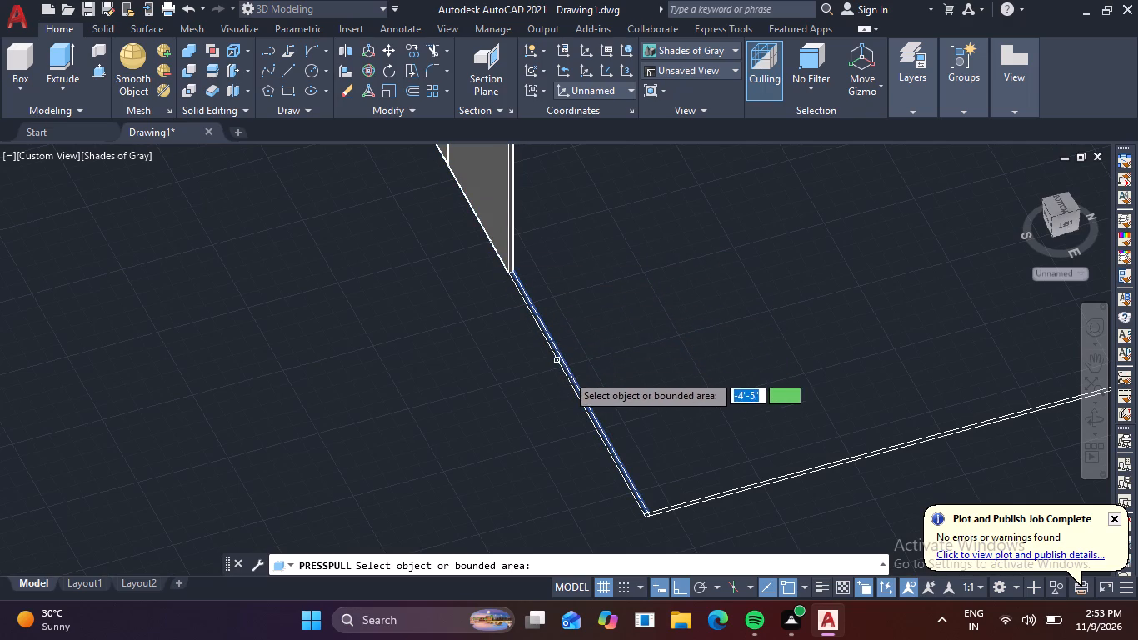
scroll(649, 511, up, 5)
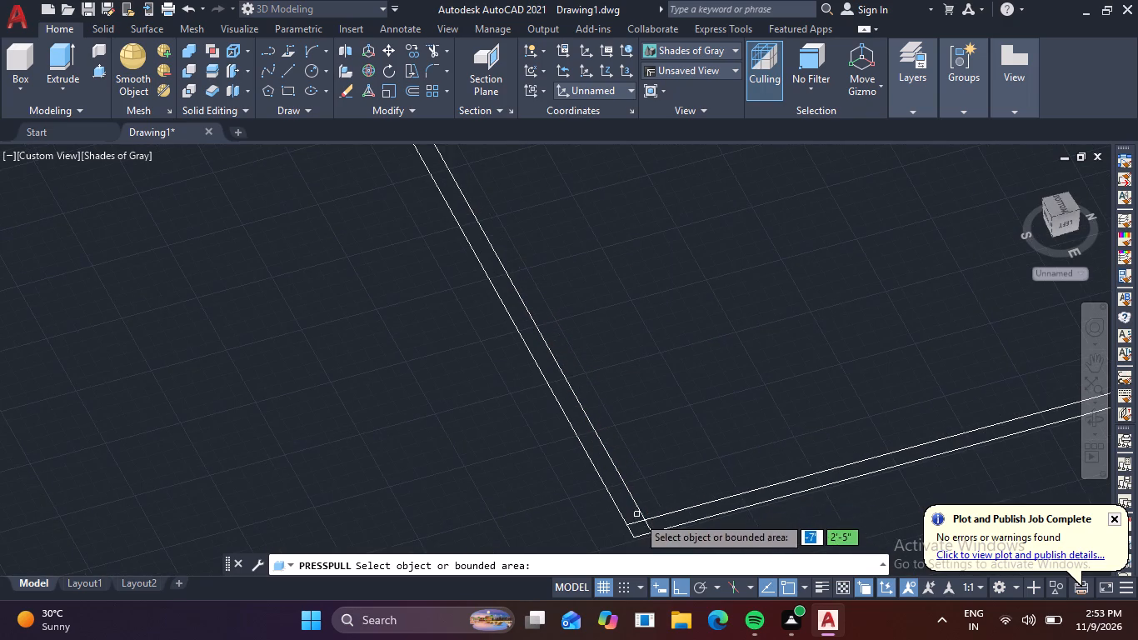
middle_drag(595, 456, 585, 411)
click(632, 482)
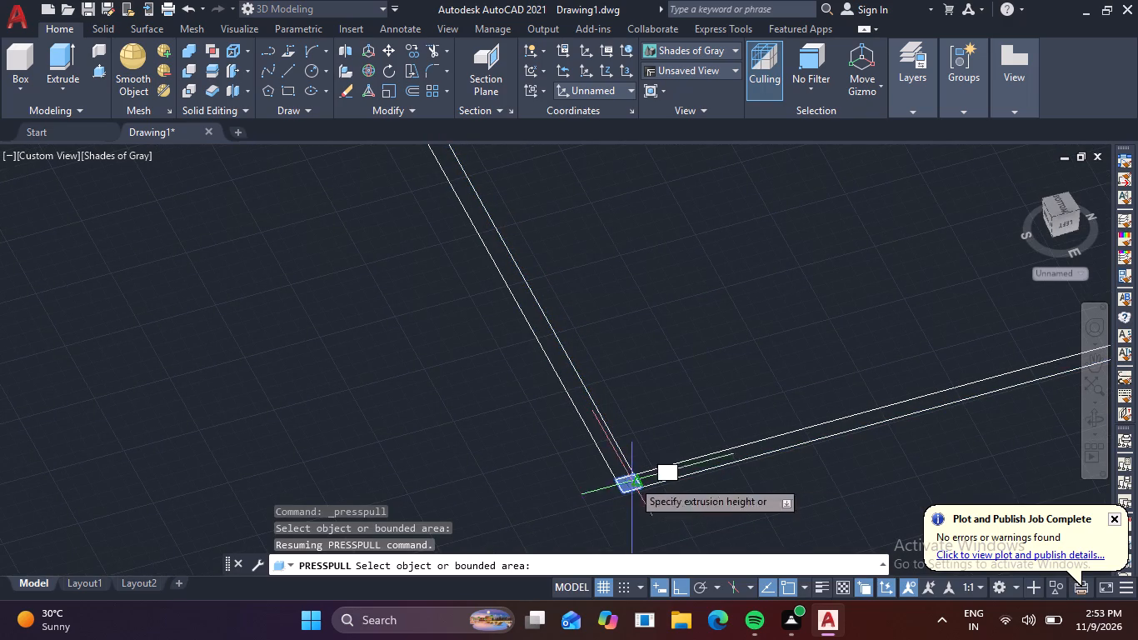
key(space)
scroll(591, 380, down, 1)
middle_drag(591, 397, 648, 501)
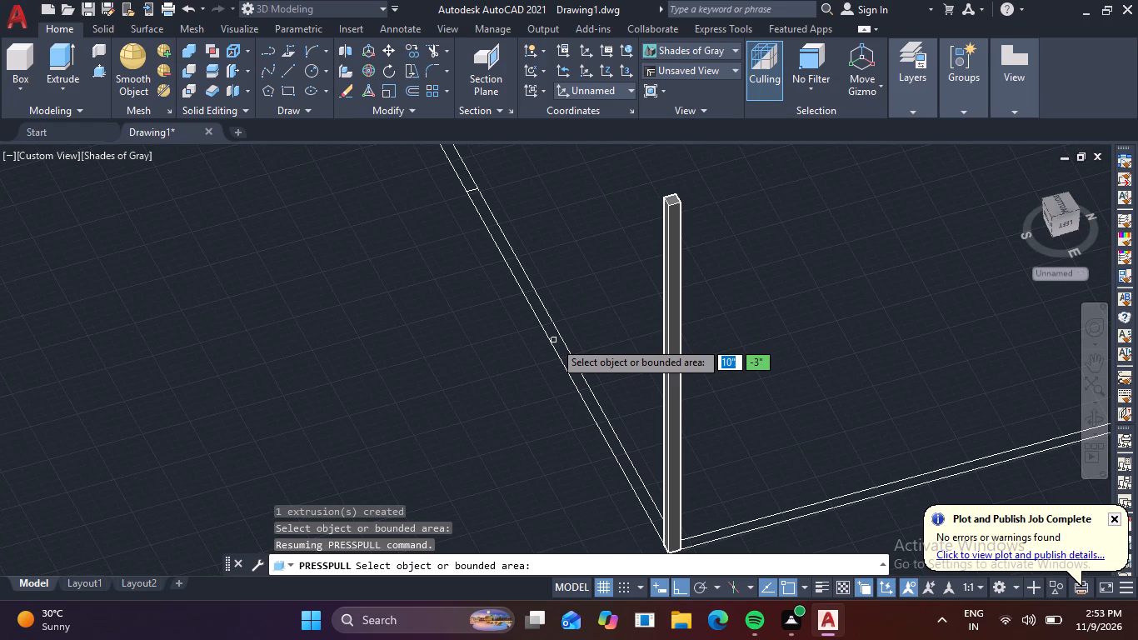
key(Escape)
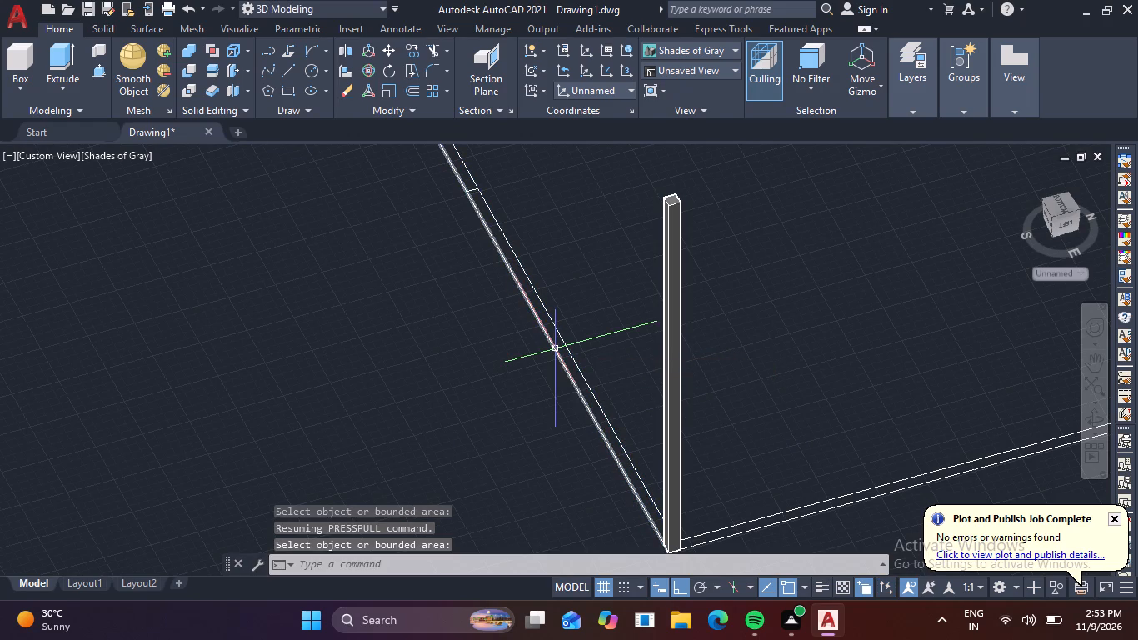
Presspull the strip between the last cross line and the new corner post upward, reusing the previous extrusion height.
click(103, 74)
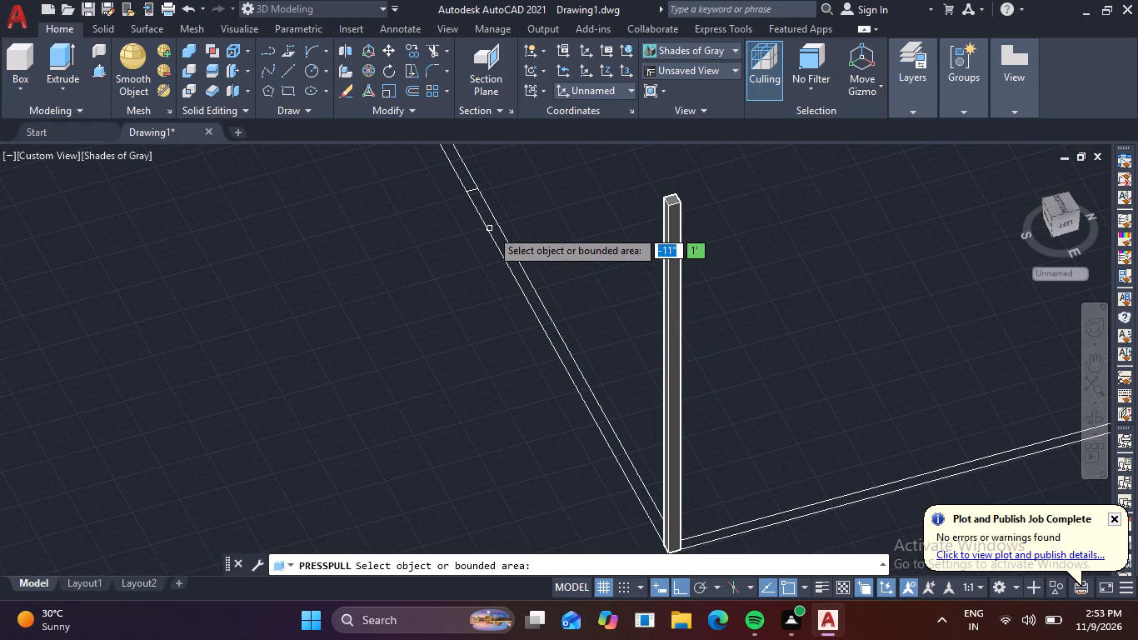
click(477, 199)
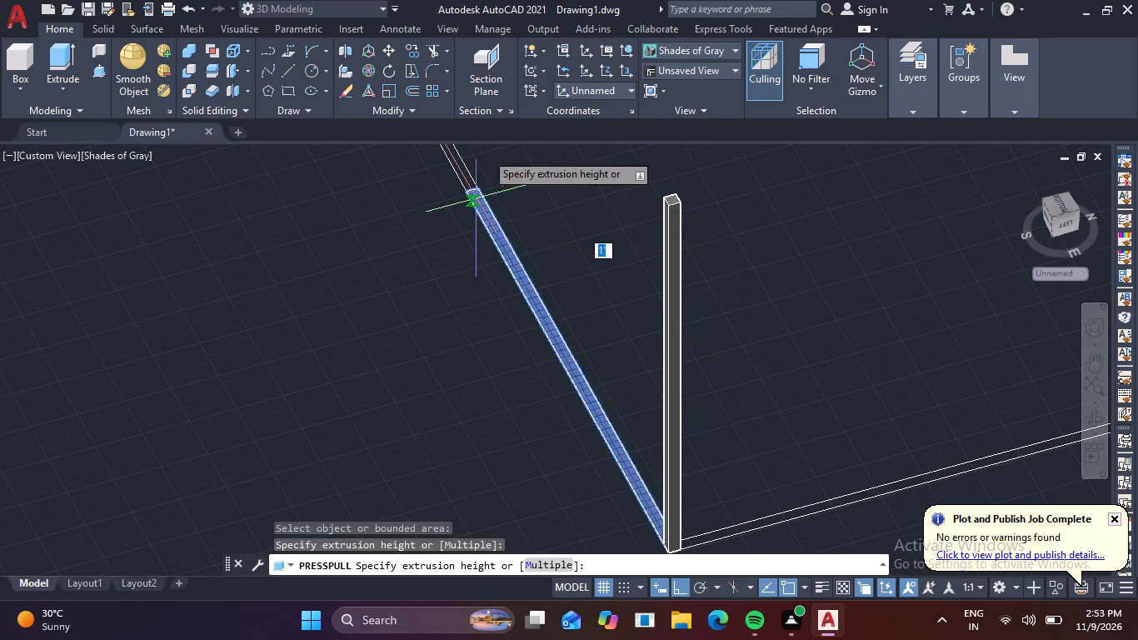
key(space)
Presspull the remaining strip between the raised wall's end and the last cross line upward, reusing the previous extrusion height.
scroll(414, 217, down, 2)
middle_drag(414, 247, 476, 382)
scroll(467, 228, up, 4)
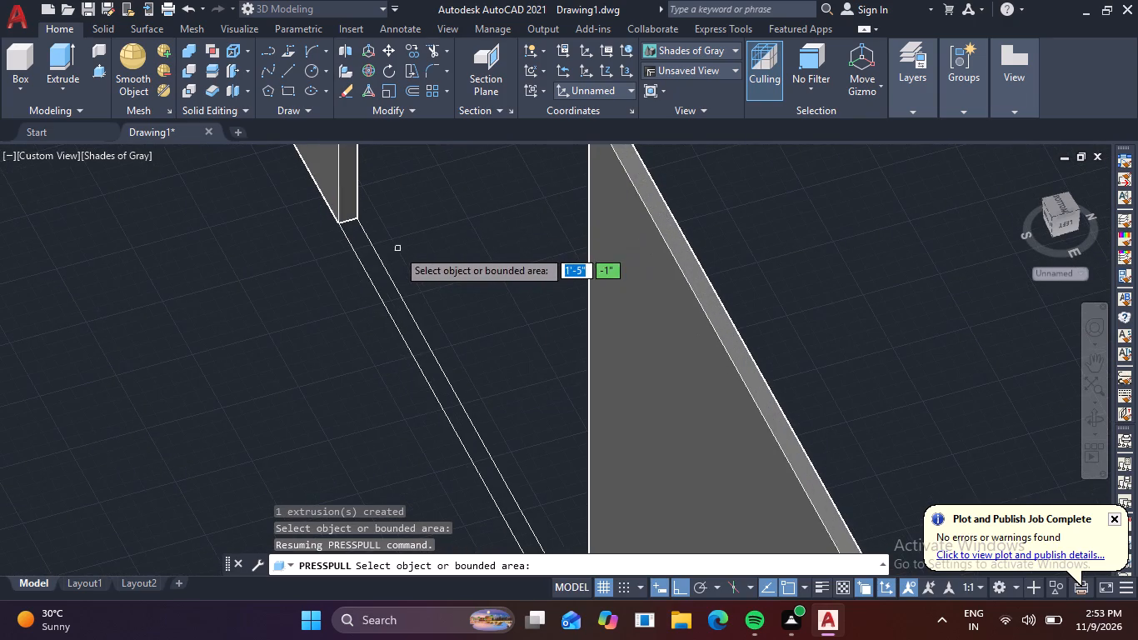
click(352, 229)
key(space)
scroll(350, 216, down, 3)
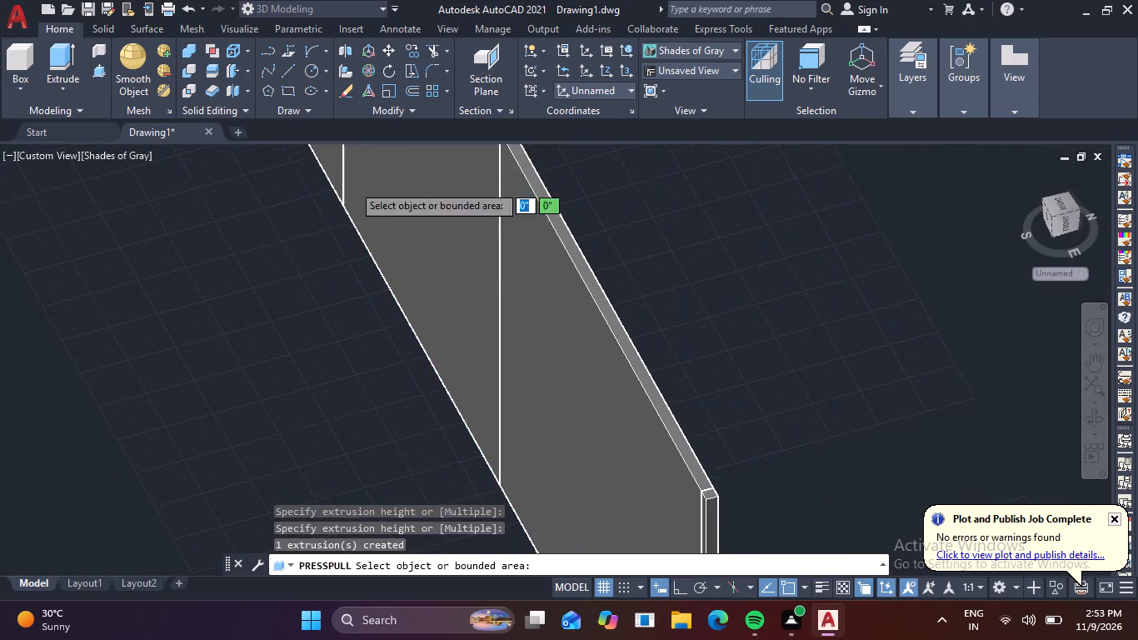
scroll(347, 239, down, 2)
middle_drag(607, 333, 422, 333)
scroll(424, 336, down, 1)
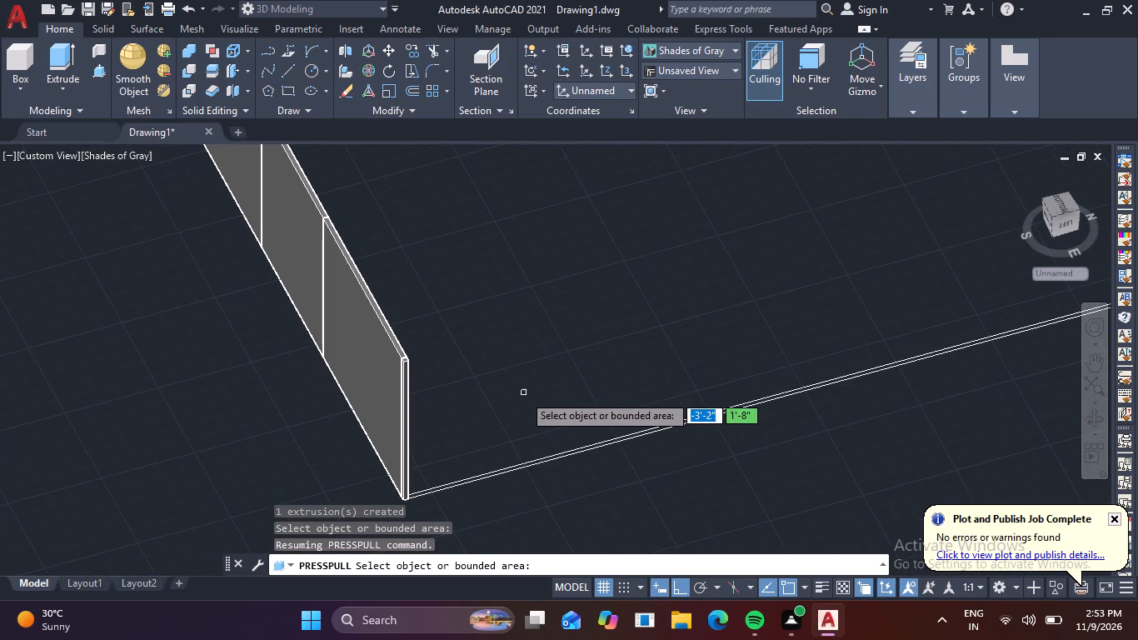
key(Escape)
scroll(496, 392, down, 3)
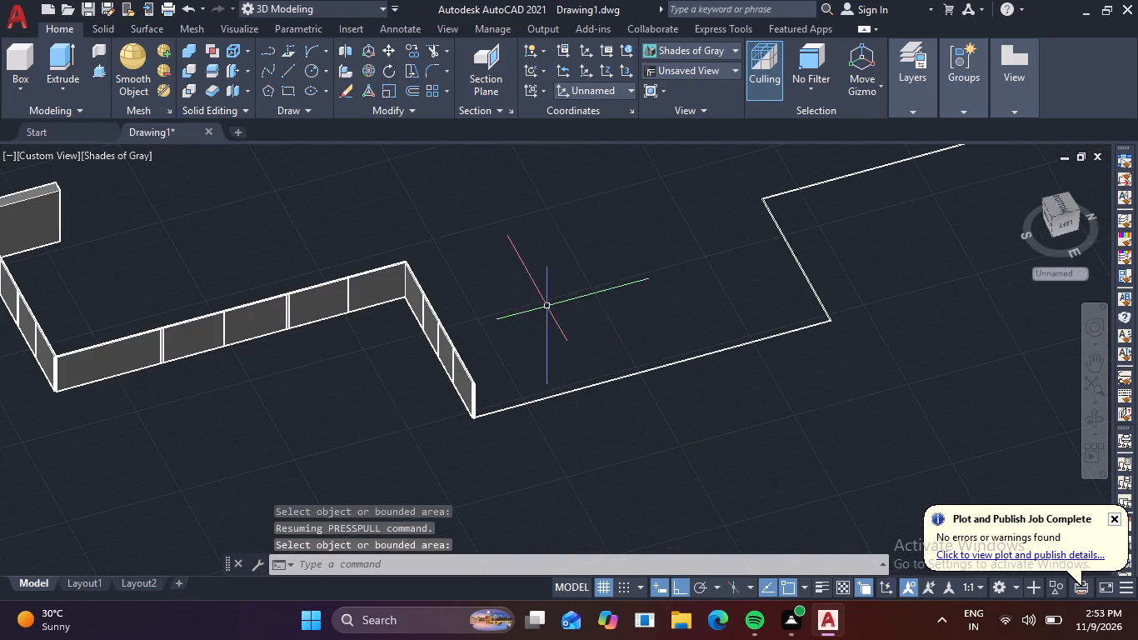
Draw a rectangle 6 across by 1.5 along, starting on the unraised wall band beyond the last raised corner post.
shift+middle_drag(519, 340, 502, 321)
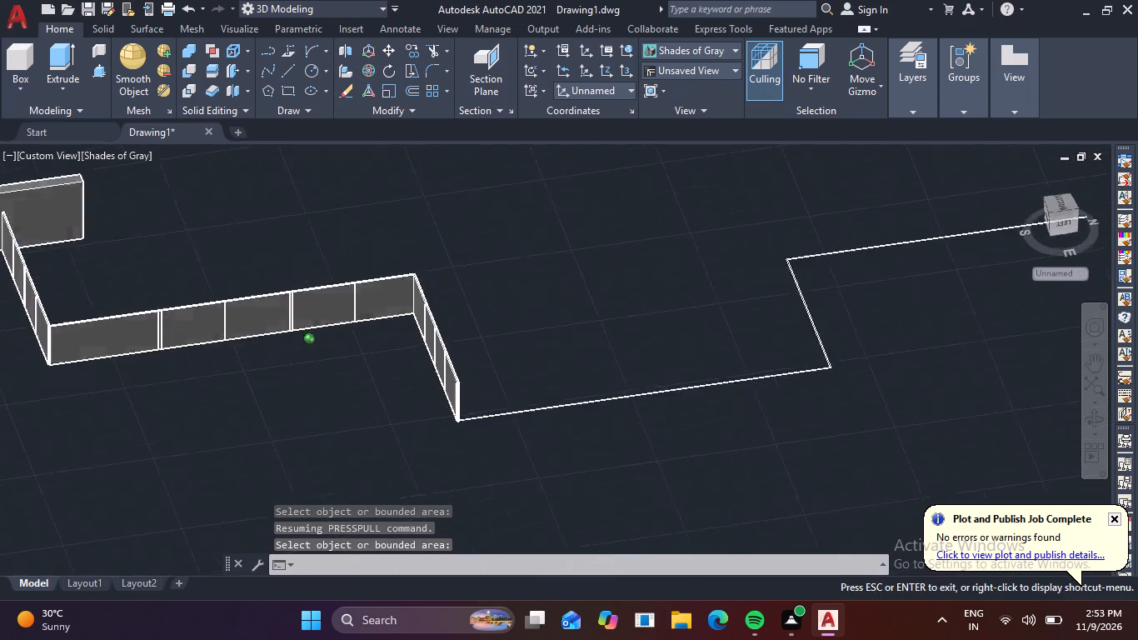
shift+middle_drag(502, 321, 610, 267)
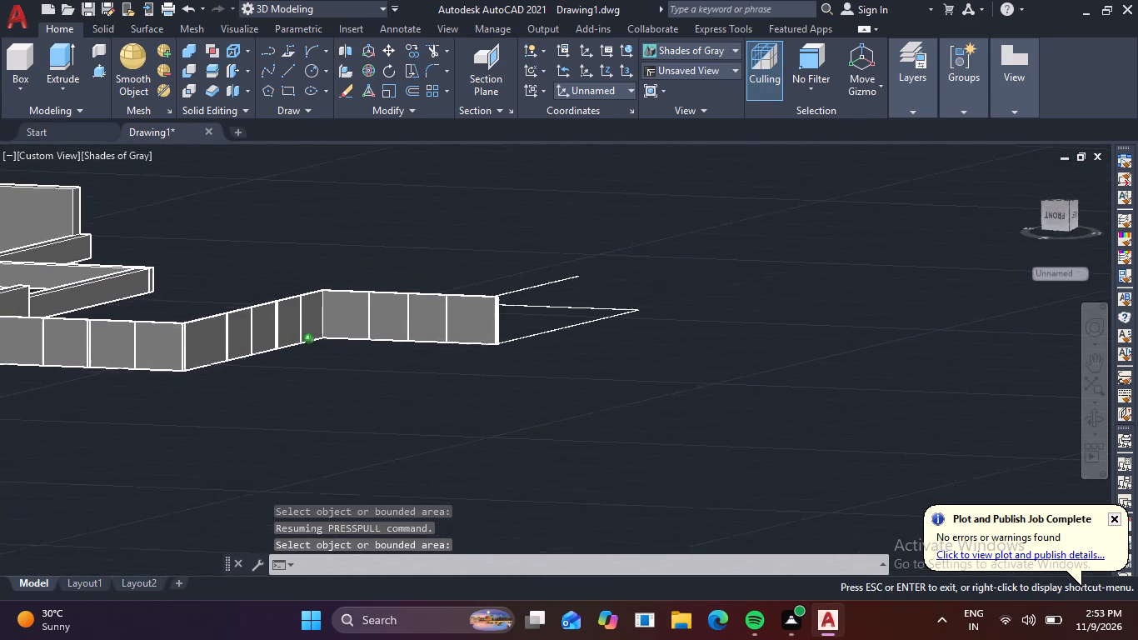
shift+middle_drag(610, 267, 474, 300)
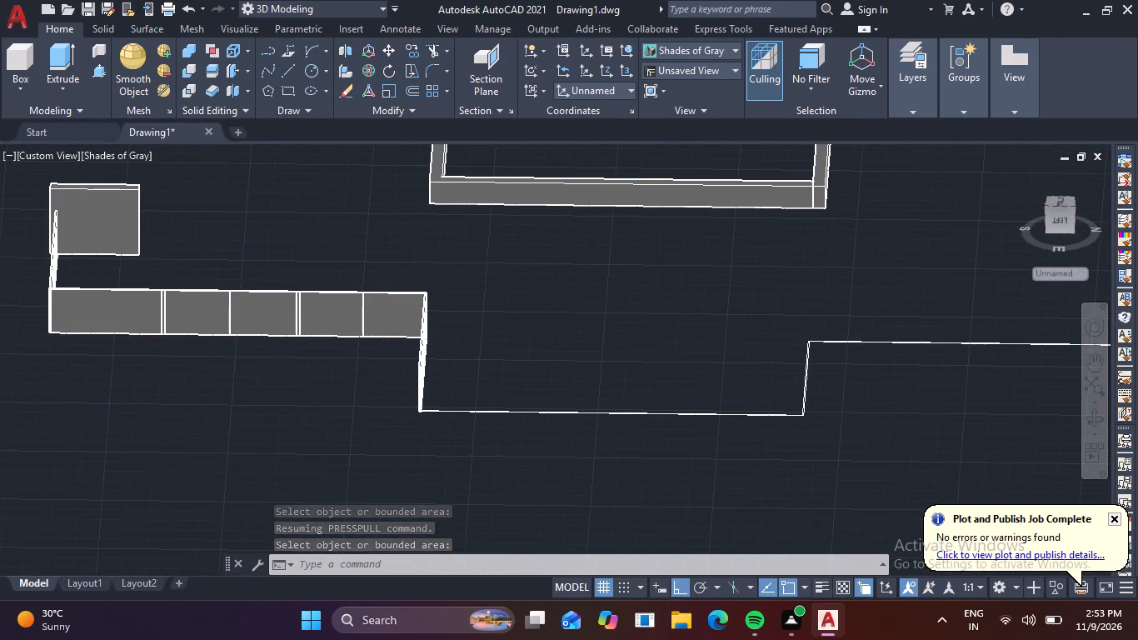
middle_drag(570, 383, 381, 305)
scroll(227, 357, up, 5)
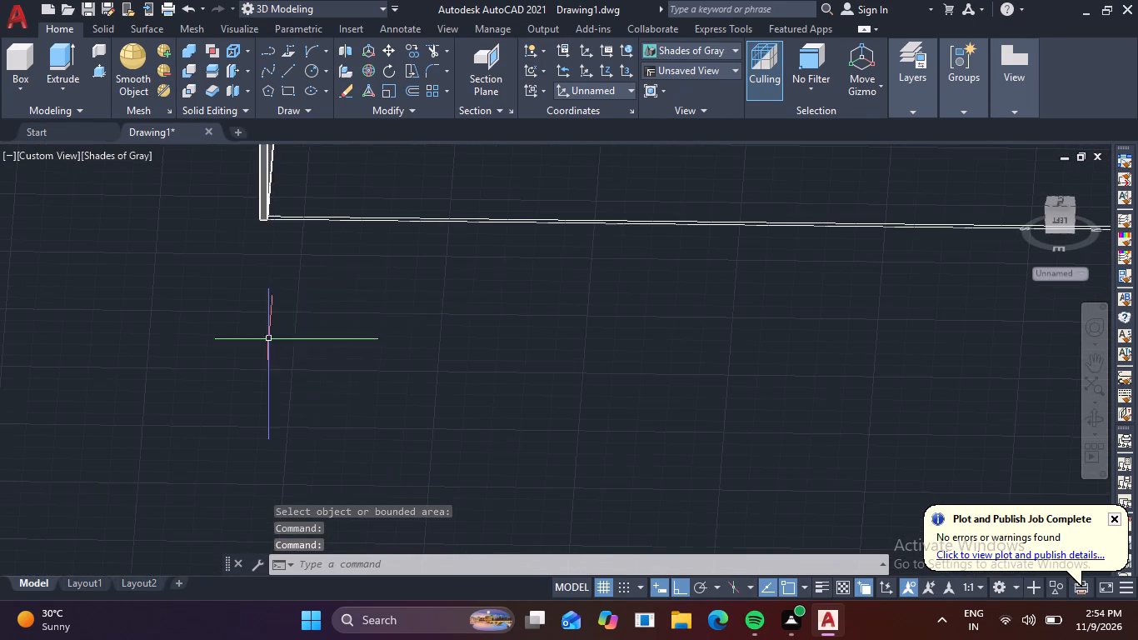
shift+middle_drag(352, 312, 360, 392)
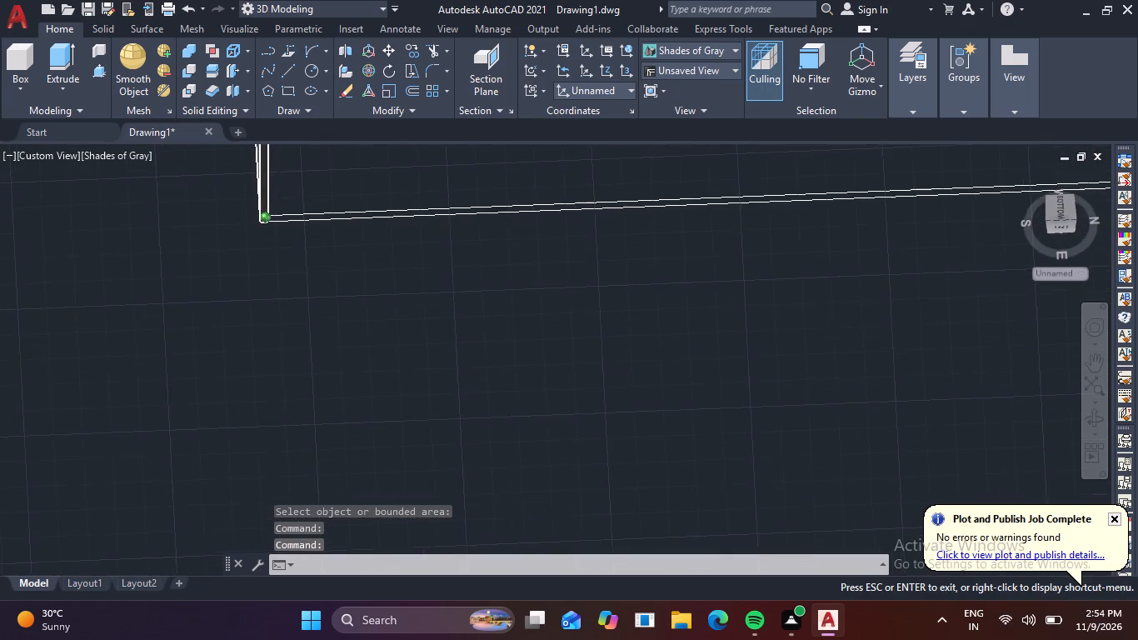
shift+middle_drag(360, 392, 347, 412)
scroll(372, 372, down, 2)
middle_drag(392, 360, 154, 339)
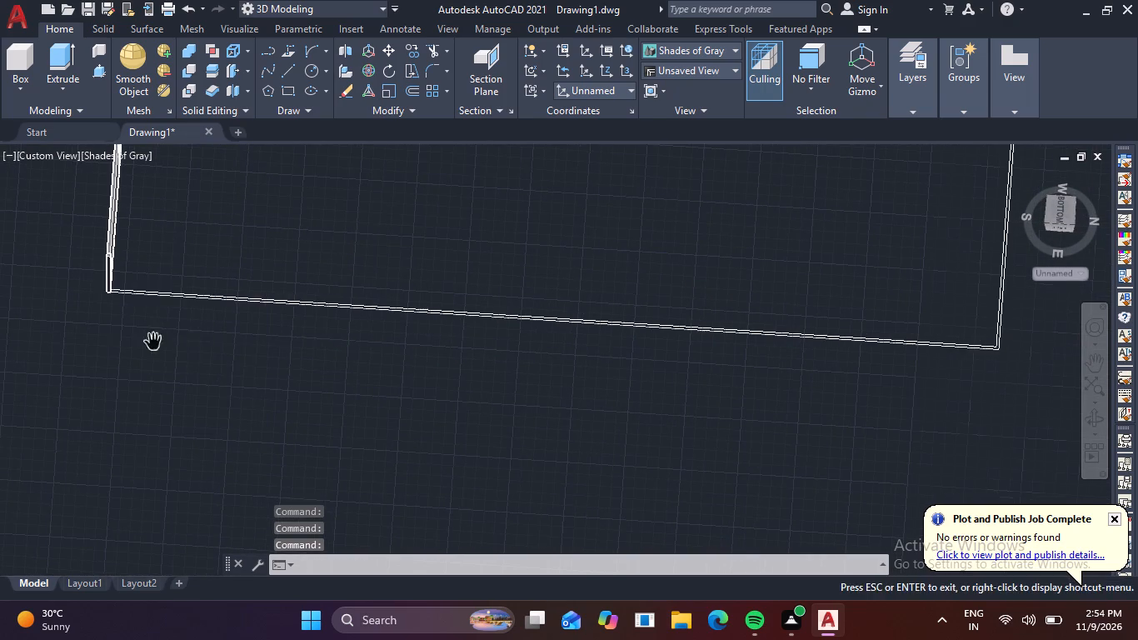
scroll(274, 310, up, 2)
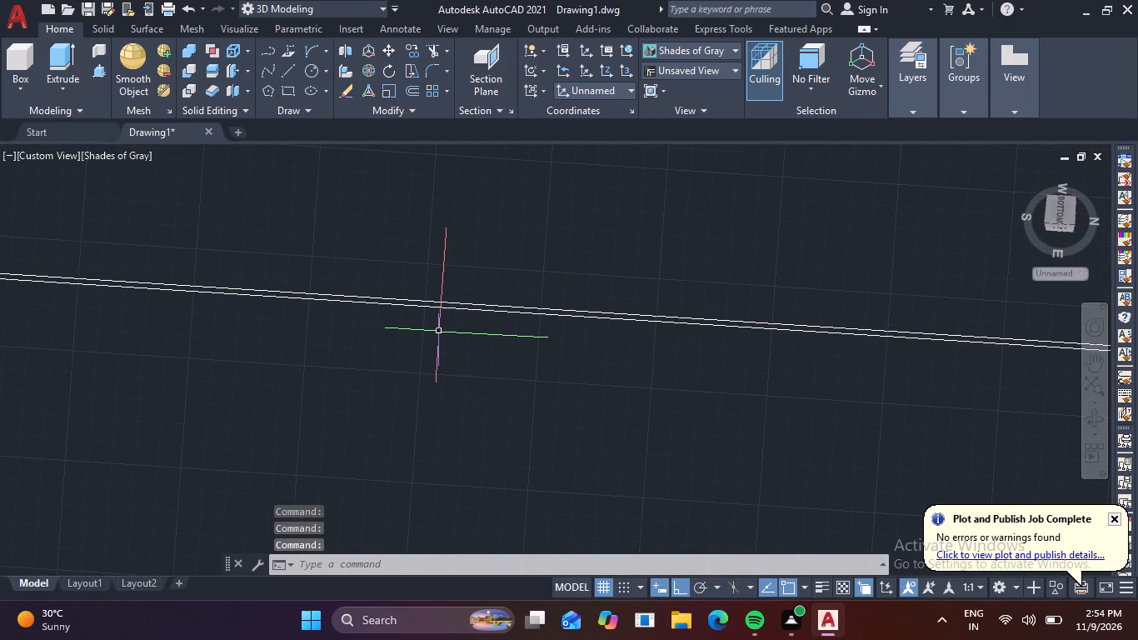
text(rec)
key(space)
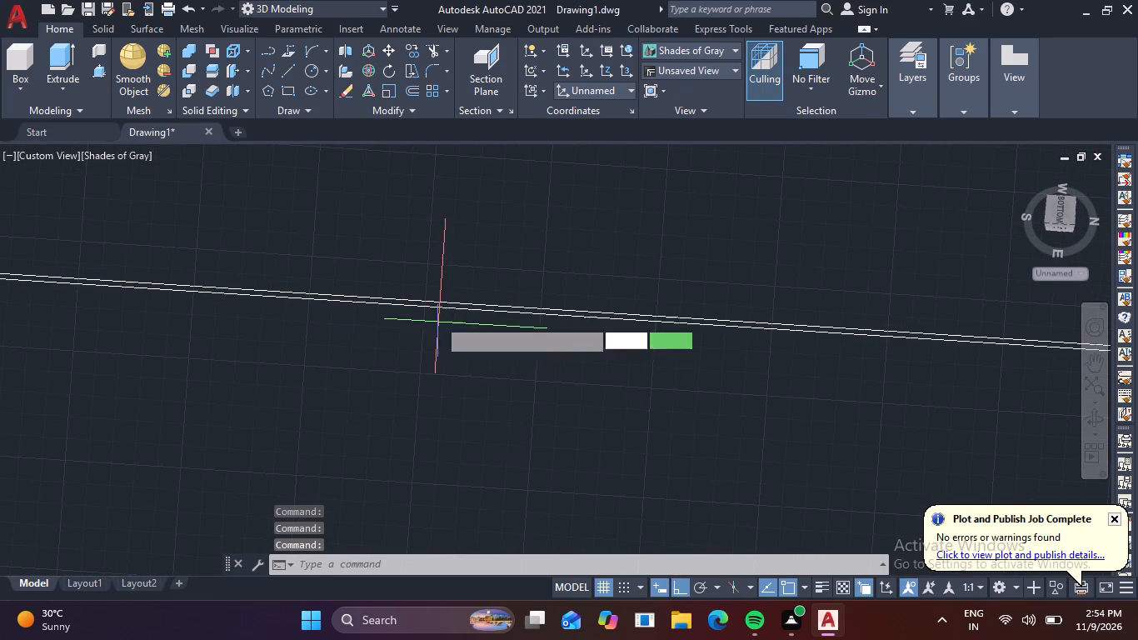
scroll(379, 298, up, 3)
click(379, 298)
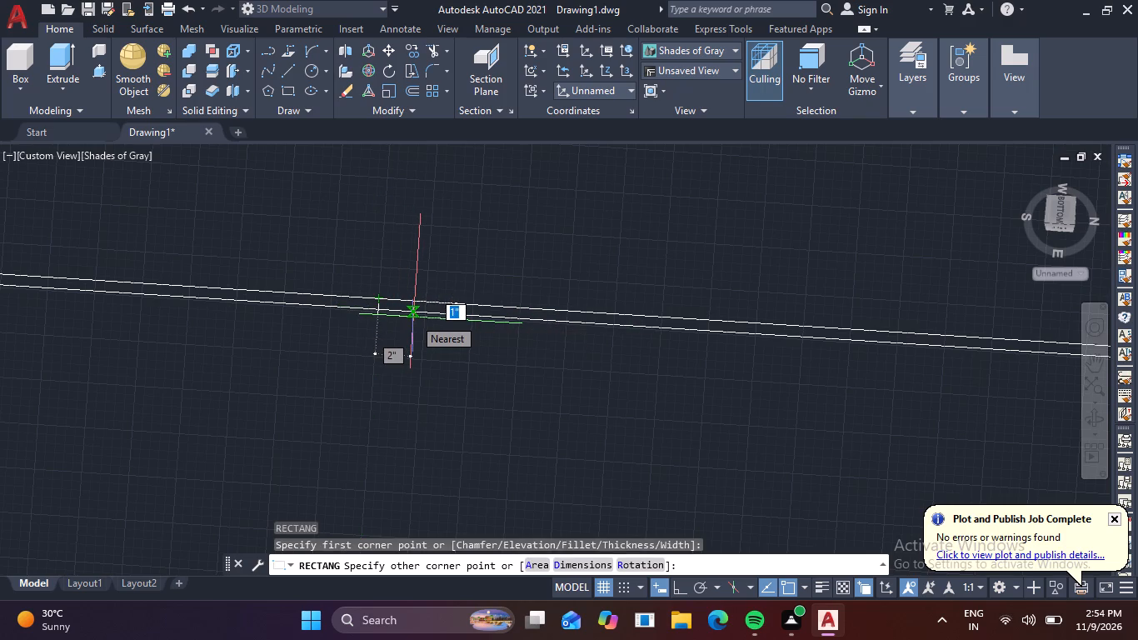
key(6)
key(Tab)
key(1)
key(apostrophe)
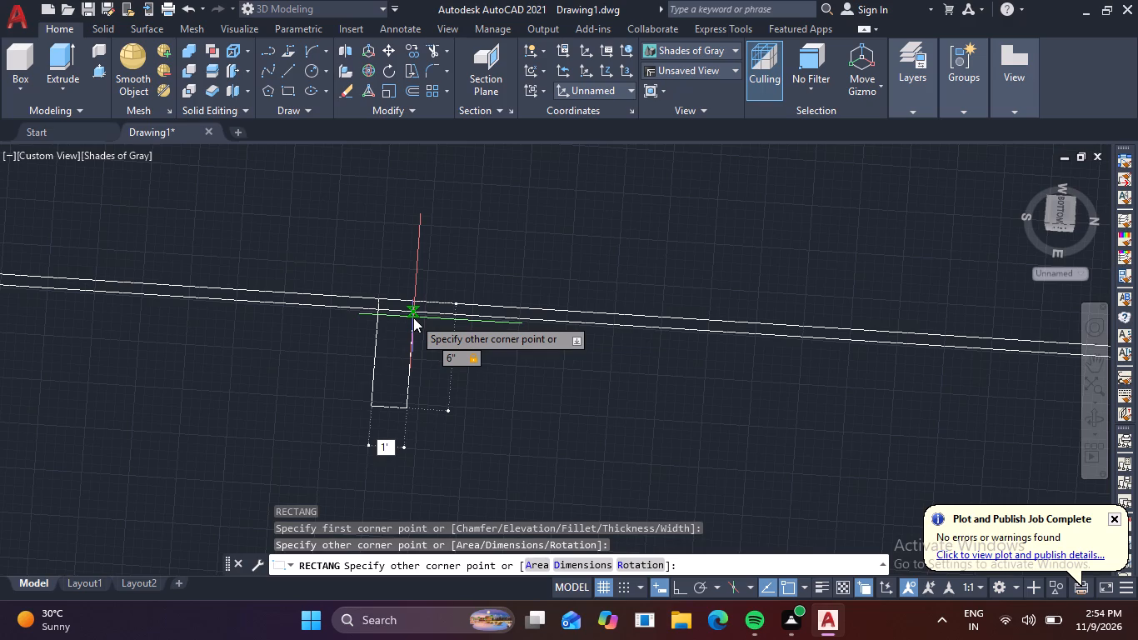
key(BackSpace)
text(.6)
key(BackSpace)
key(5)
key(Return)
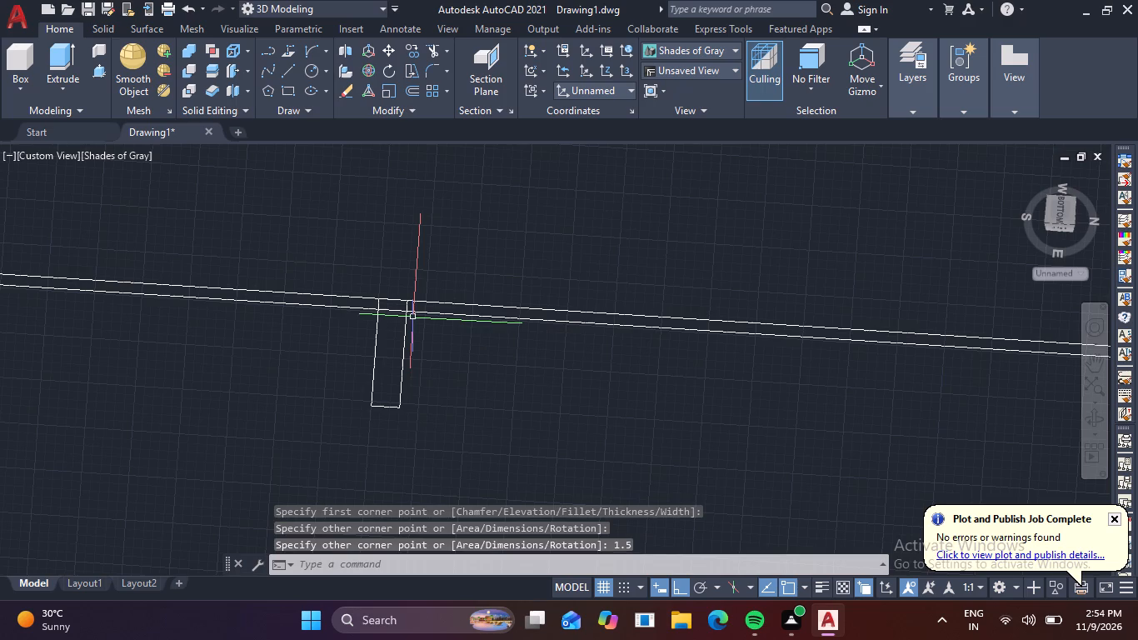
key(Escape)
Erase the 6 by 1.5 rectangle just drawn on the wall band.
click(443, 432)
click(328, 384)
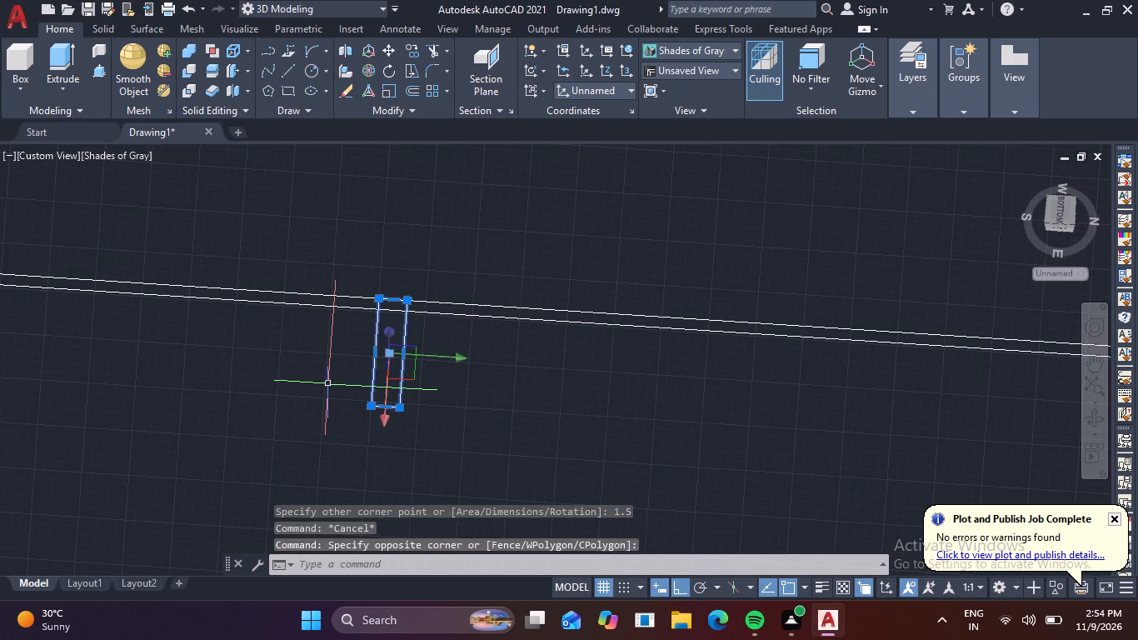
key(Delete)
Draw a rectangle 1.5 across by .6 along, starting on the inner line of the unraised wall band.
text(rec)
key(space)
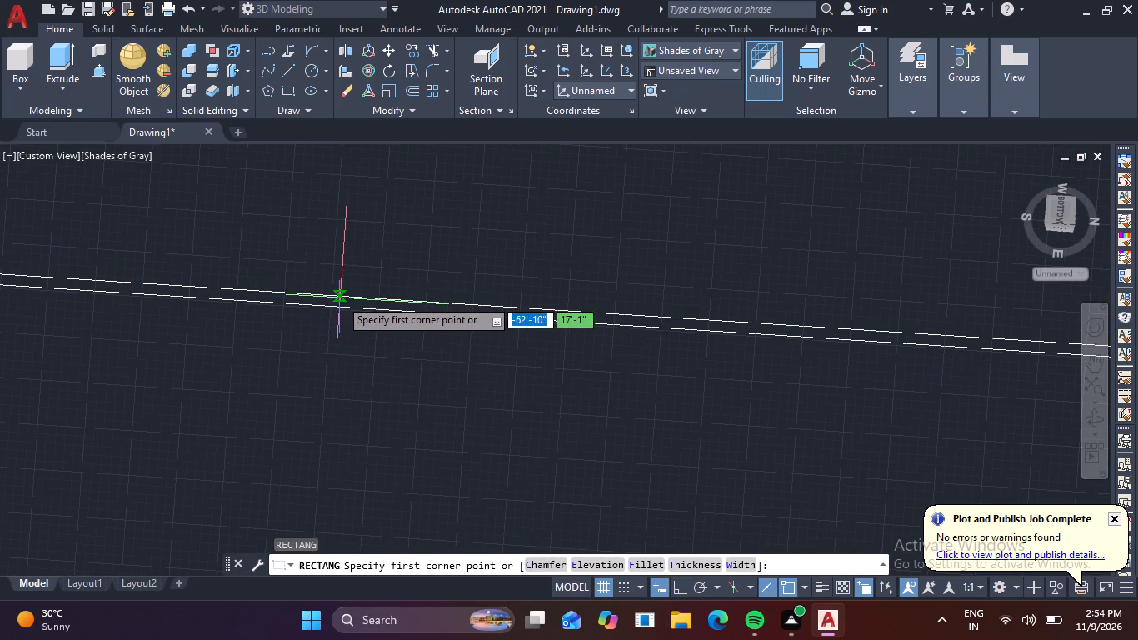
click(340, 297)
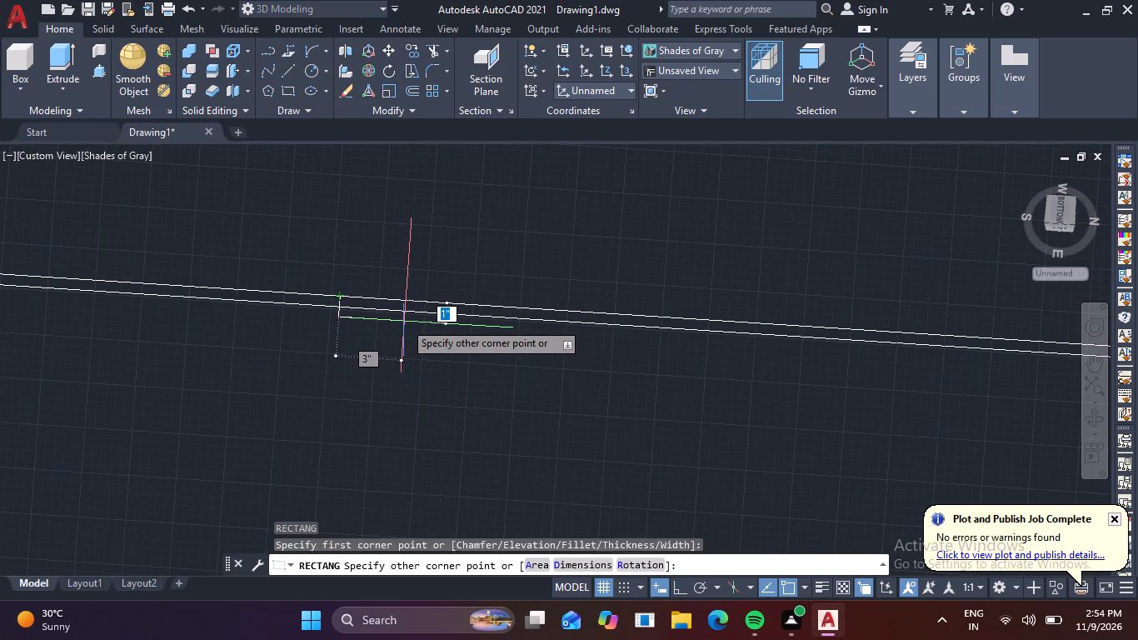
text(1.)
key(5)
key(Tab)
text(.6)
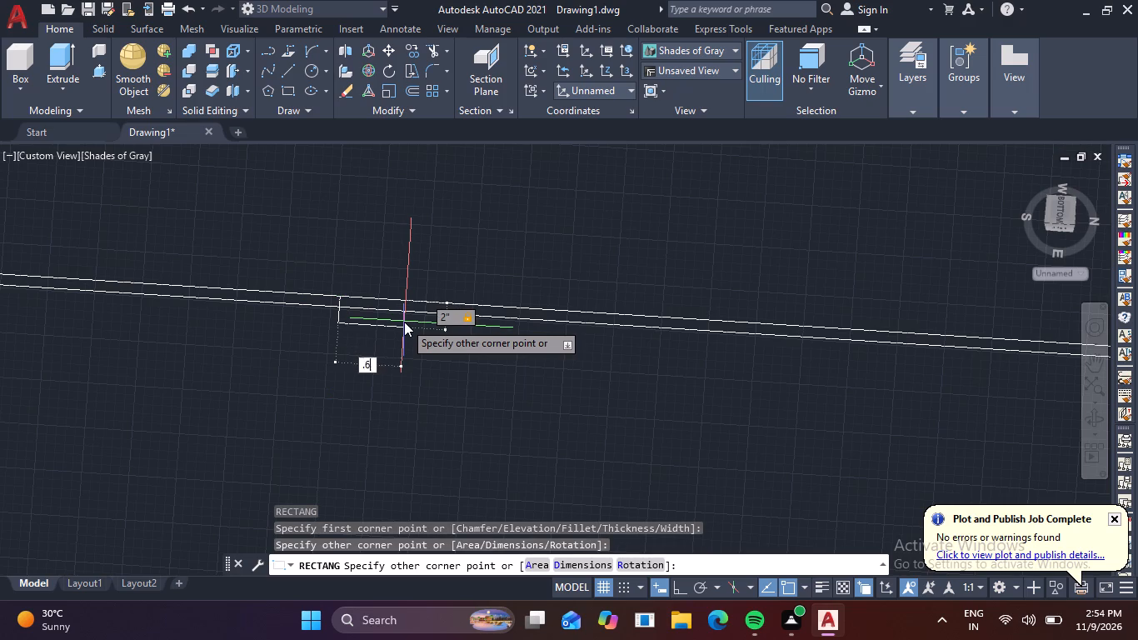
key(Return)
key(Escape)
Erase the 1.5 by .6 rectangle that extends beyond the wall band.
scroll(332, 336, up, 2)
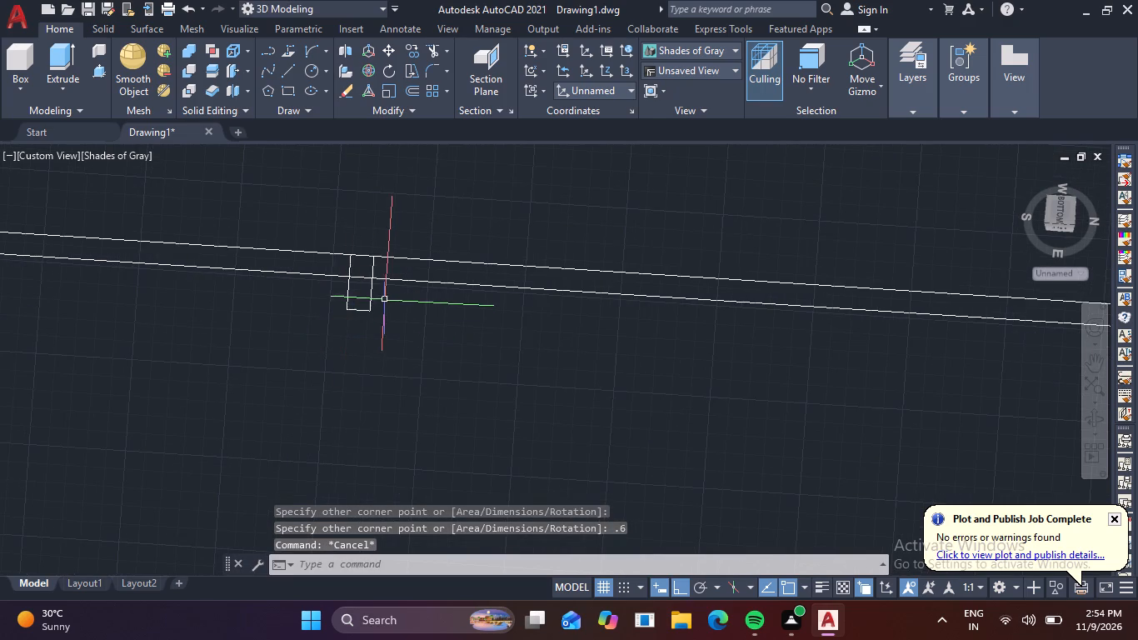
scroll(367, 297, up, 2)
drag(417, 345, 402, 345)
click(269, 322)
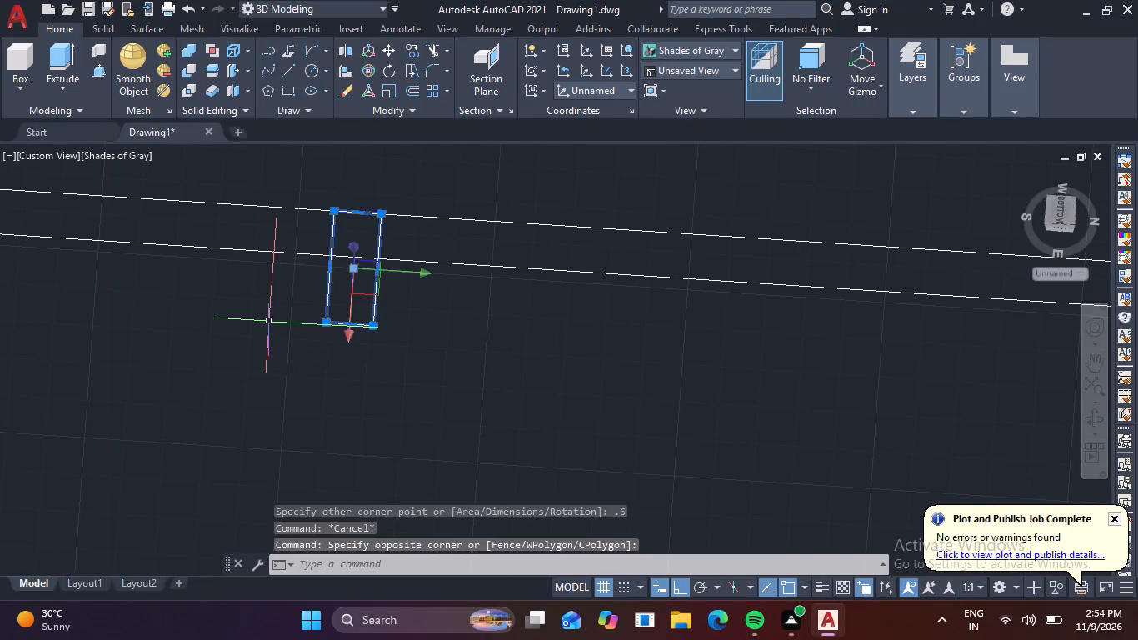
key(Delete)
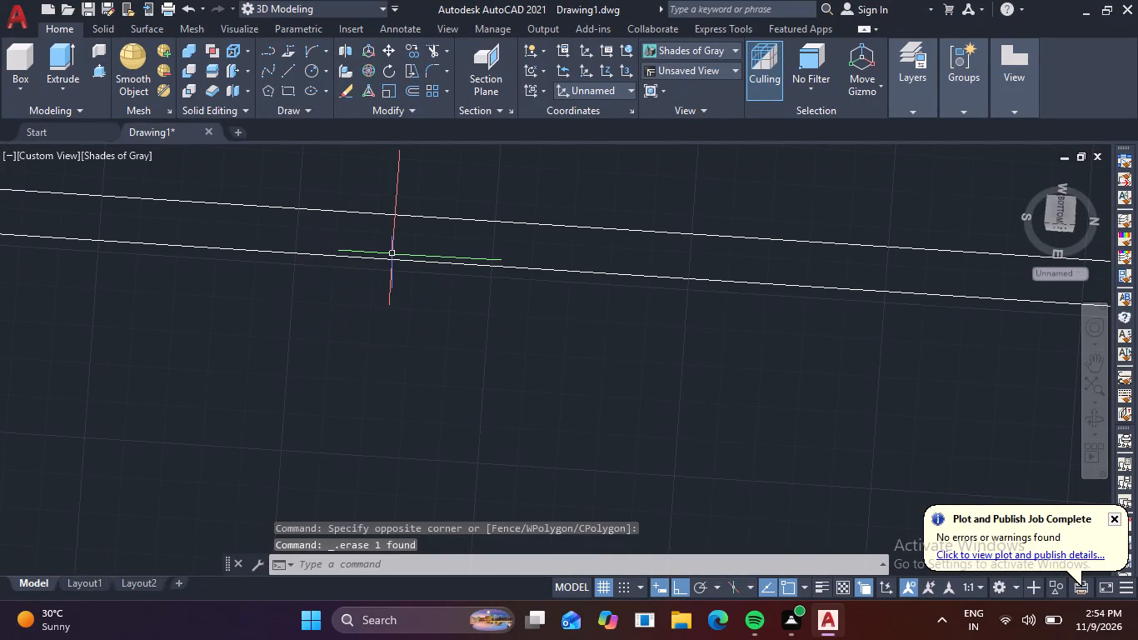
Draw a small post rectangle within the unraised wall band, .6 across the band by 1.5 along it.
key(r)
text(ec)
key(space)
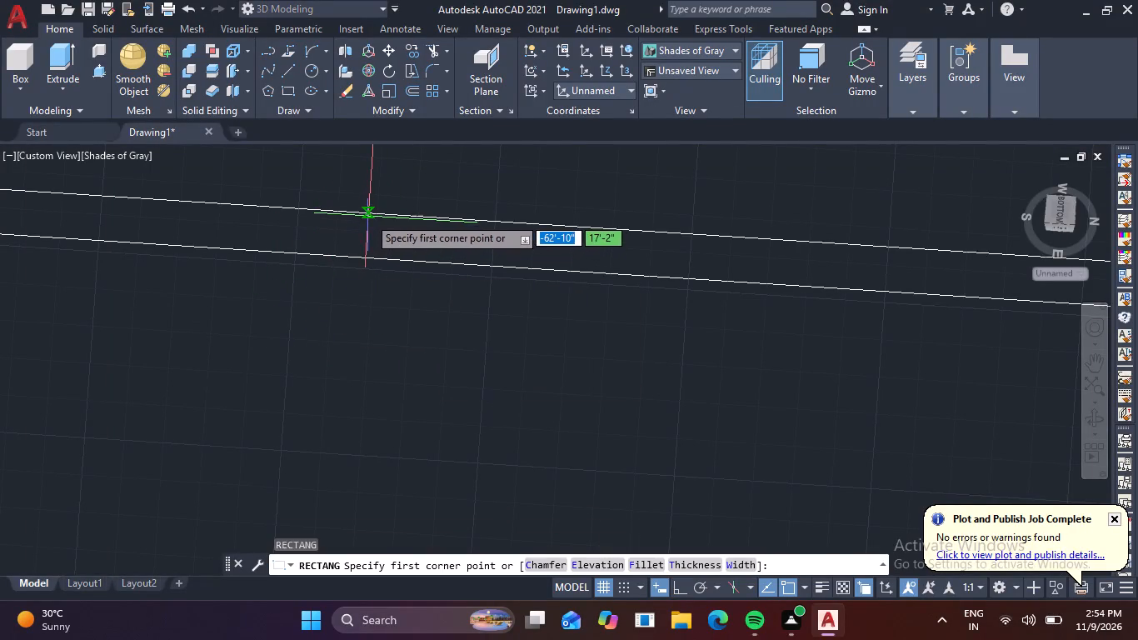
click(369, 217)
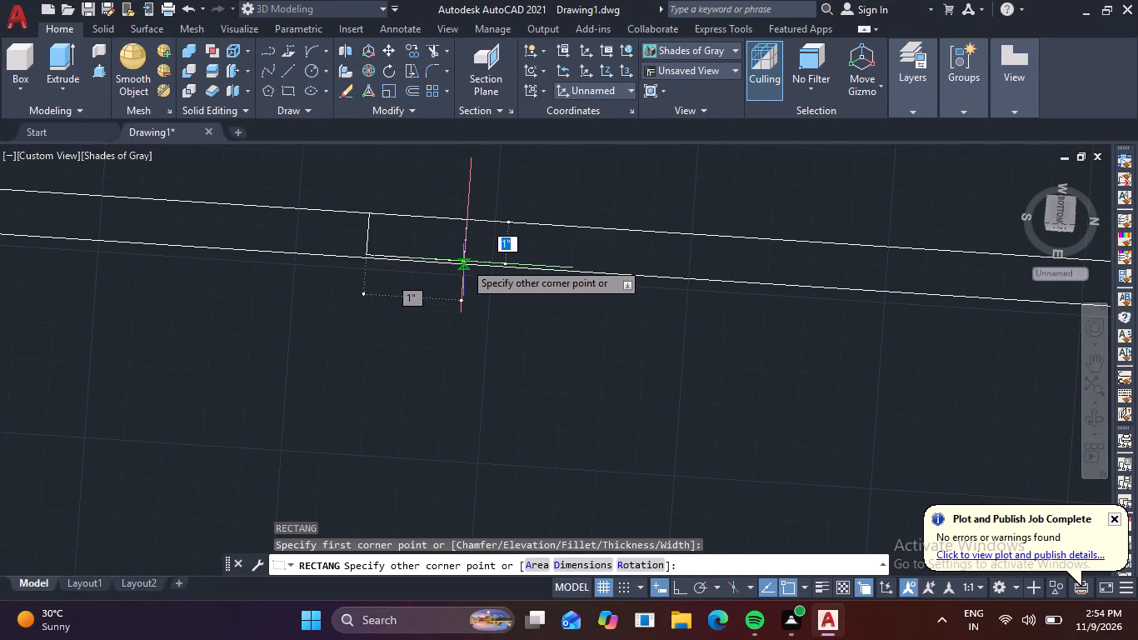
key(period)
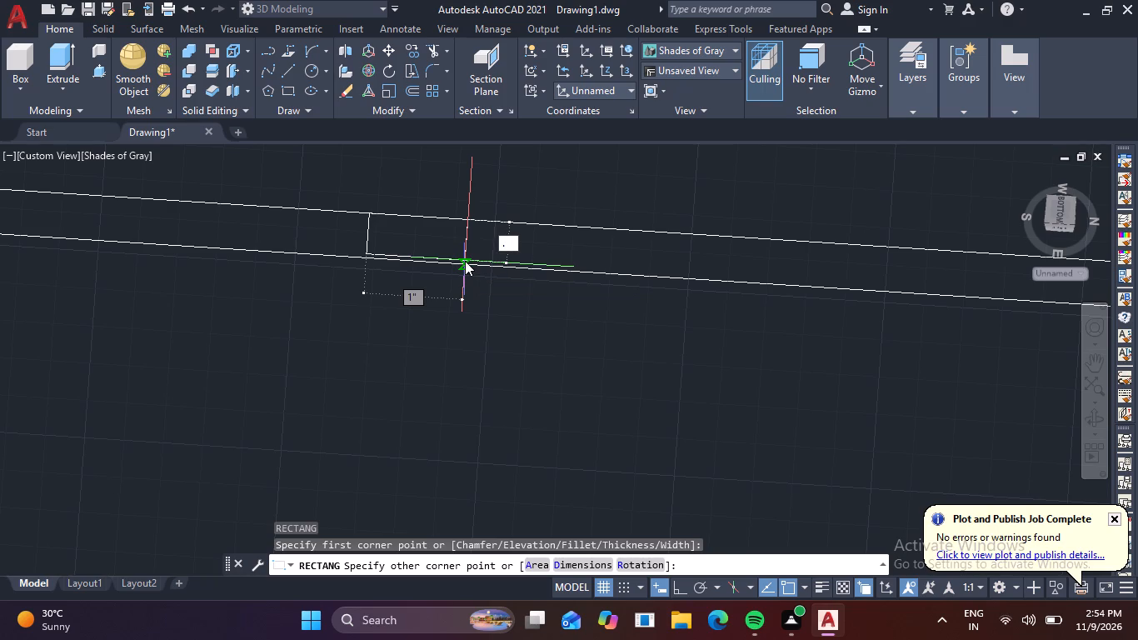
key(6)
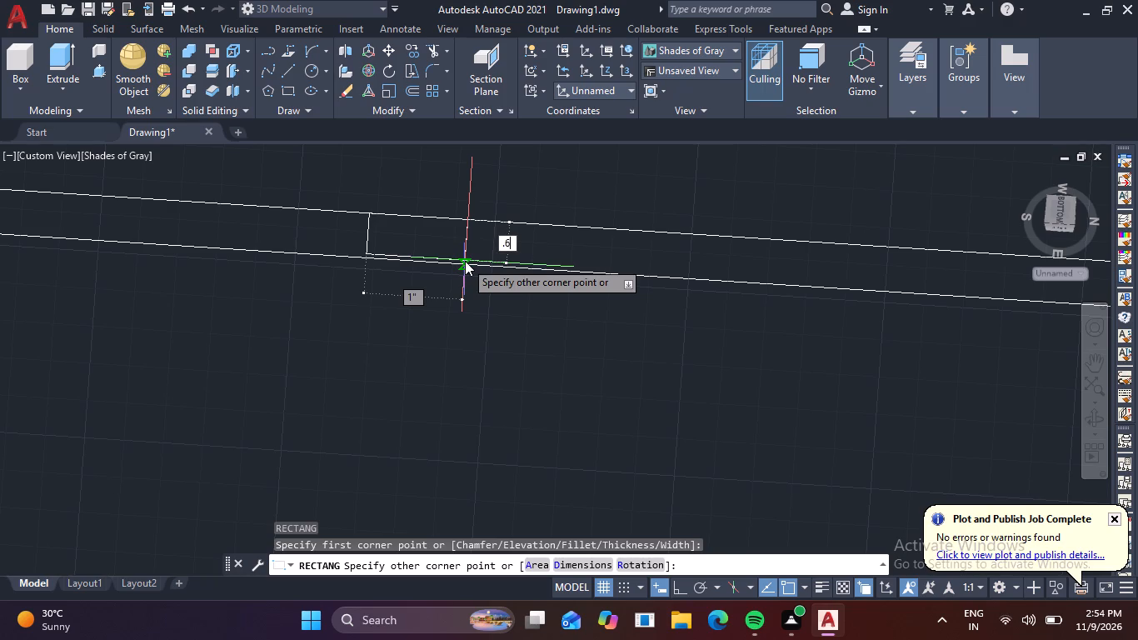
key(Tab)
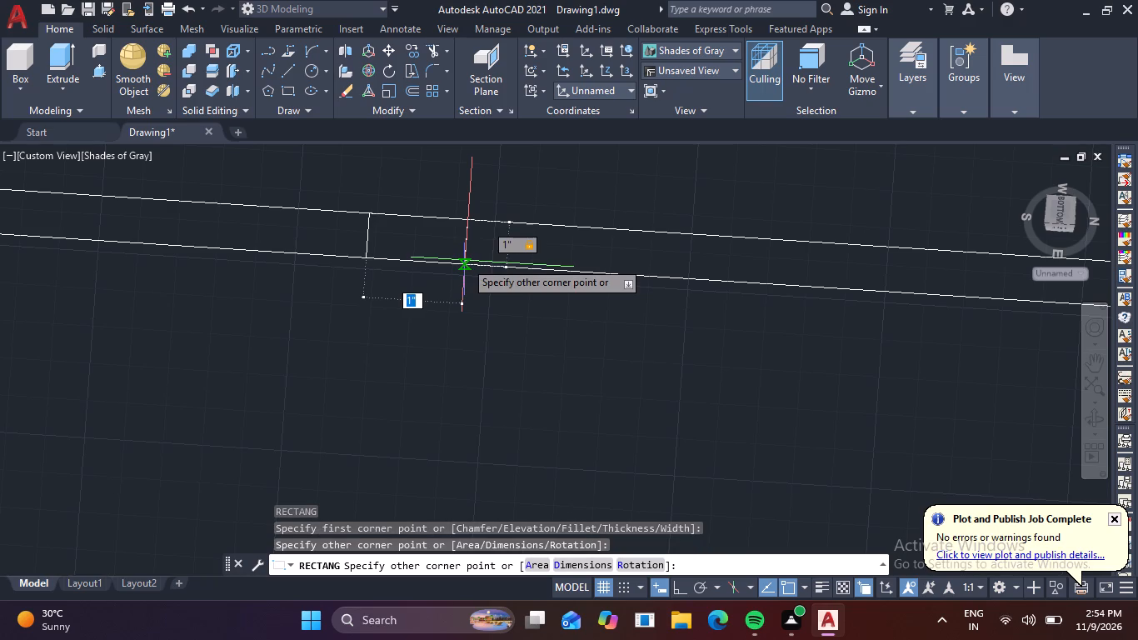
key(1)
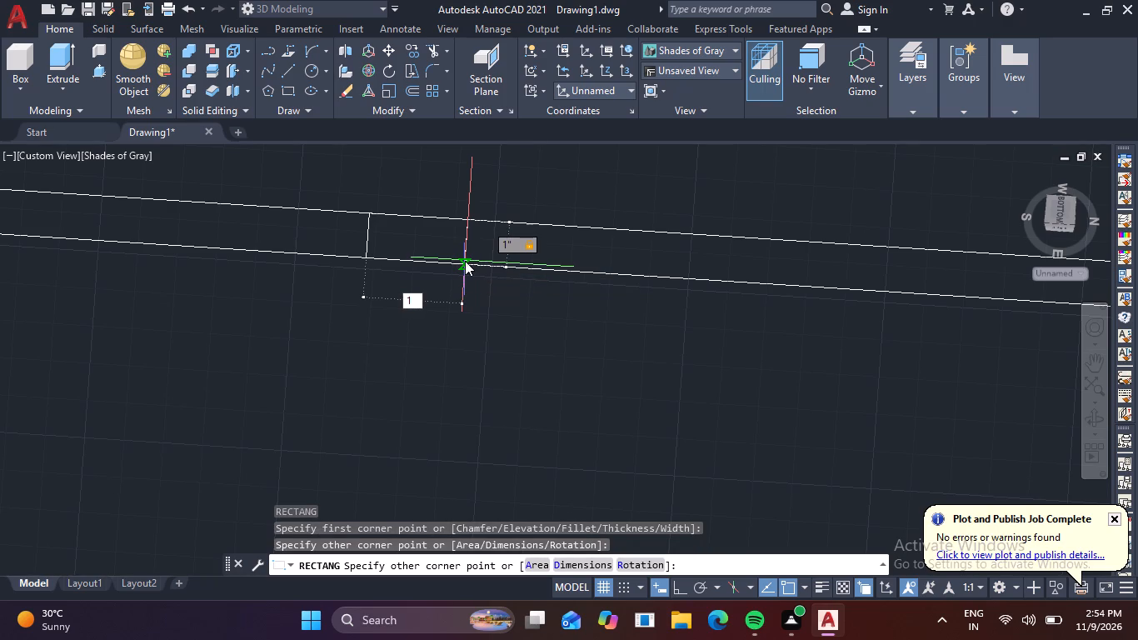
text(.5)
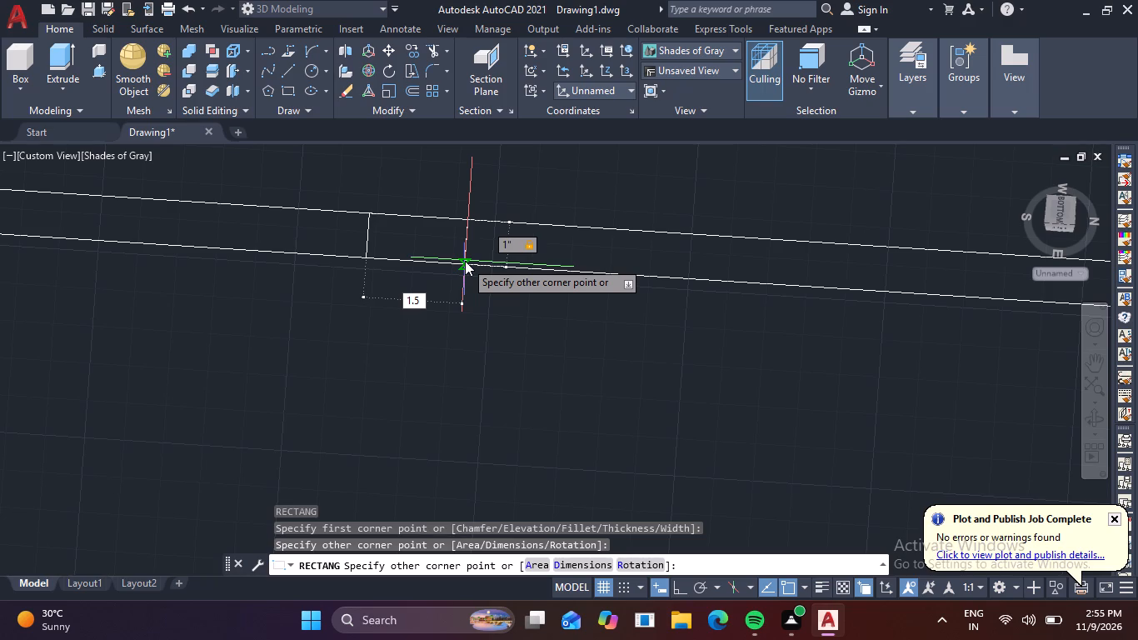
key(Return)
key(Escape)
Presspull the strip between the raised corner post and the new small post upward, reusing the previous extrusion height.
scroll(476, 291, down, 2)
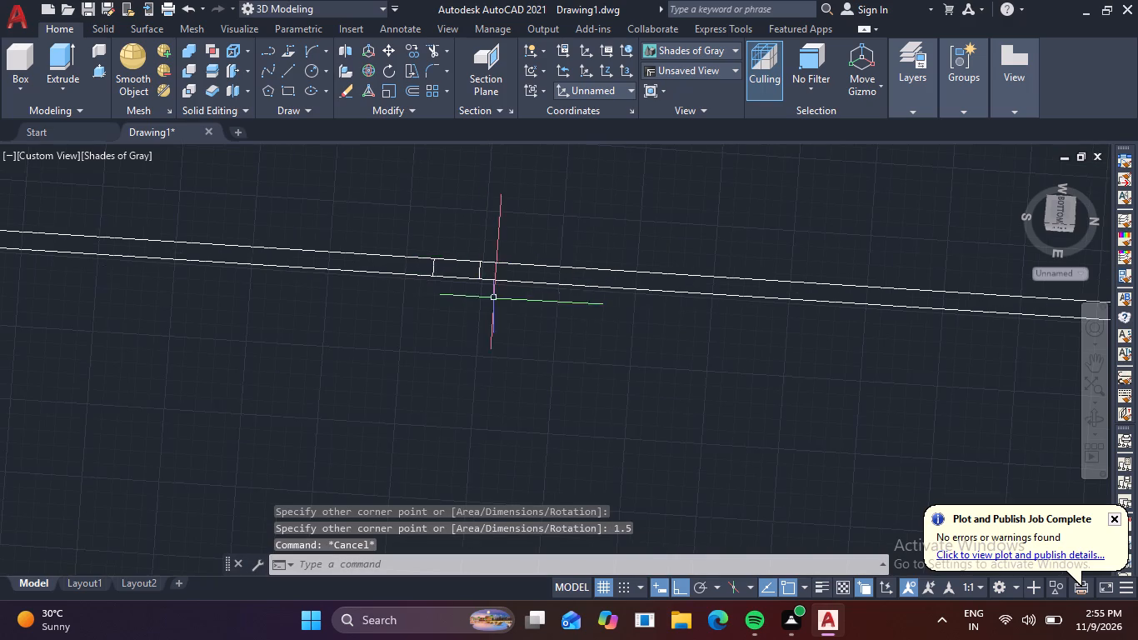
scroll(596, 315, down, 2)
scroll(516, 313, down, 2)
scroll(454, 315, up, 1)
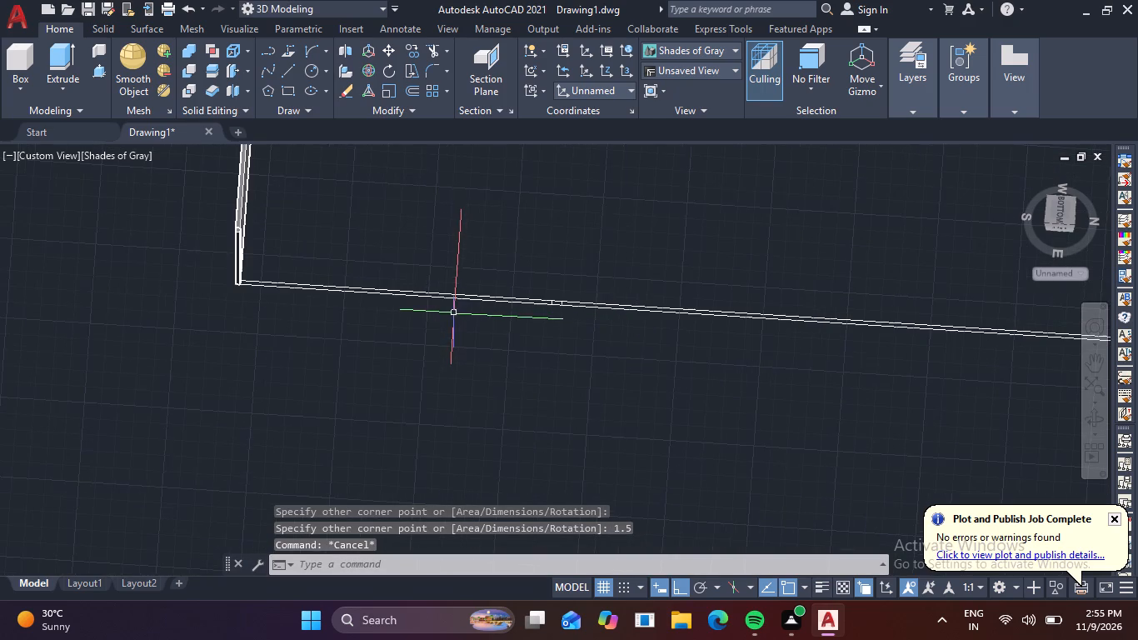
scroll(246, 297, up, 2)
scroll(364, 291, up, 1)
scroll(381, 297, down, 1)
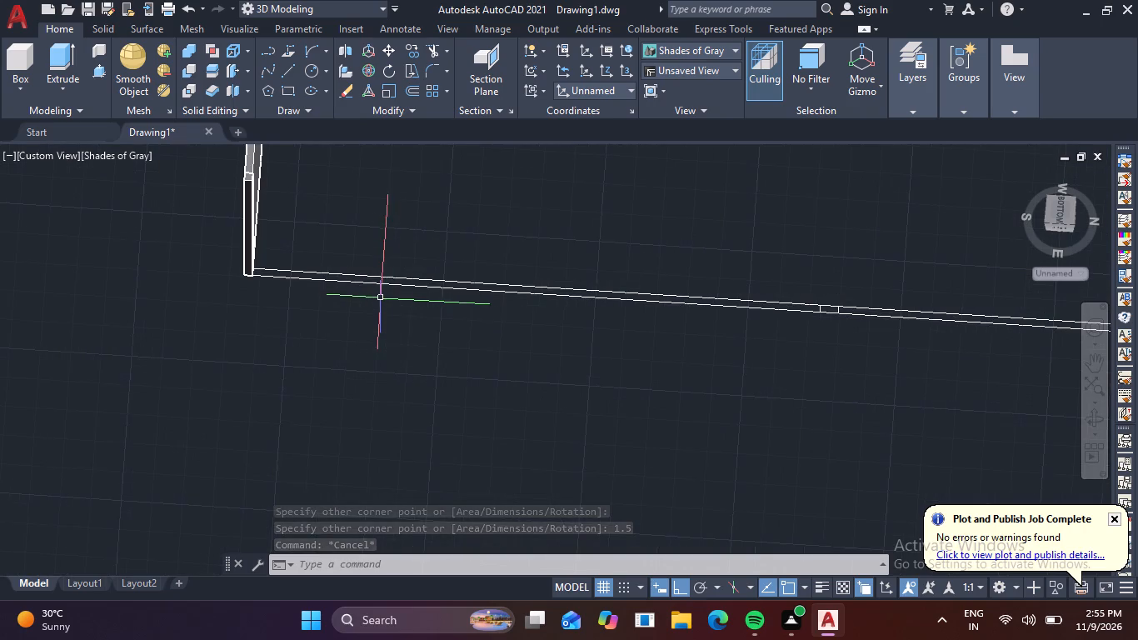
middle_drag(401, 304, 359, 303)
click(95, 70)
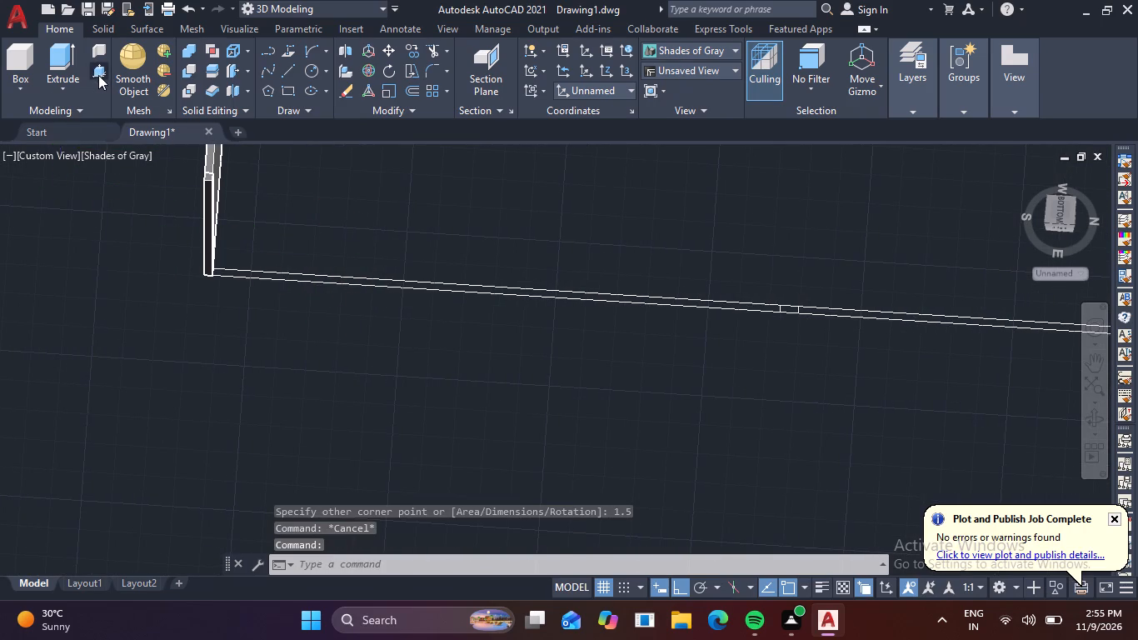
click(289, 277)
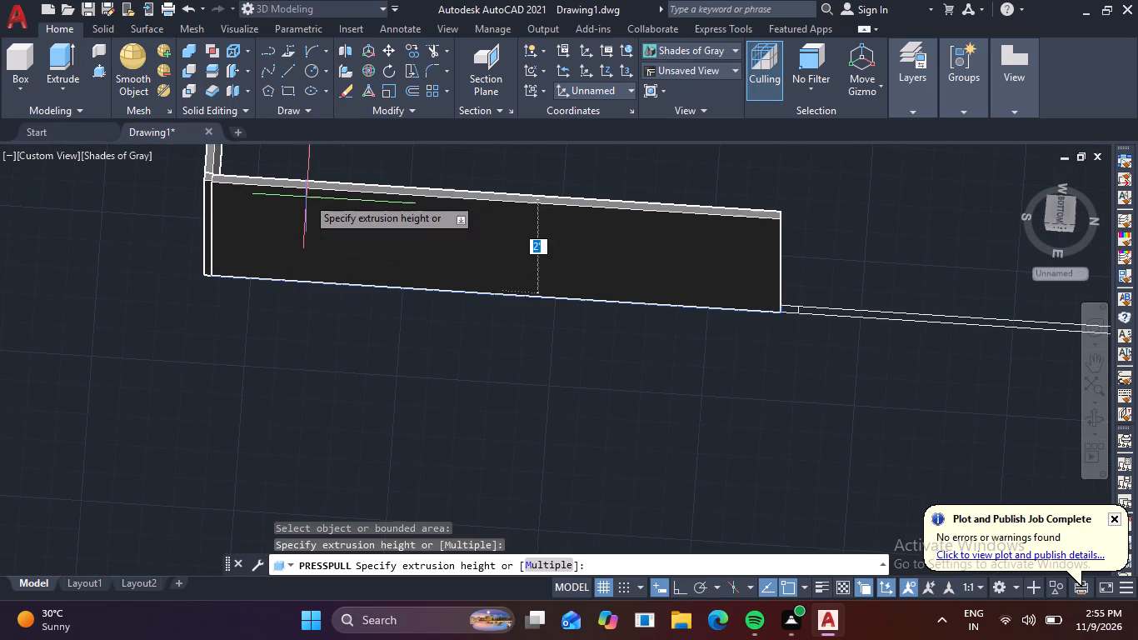
key(space)
Presspull the new small post outline upward, reusing the previous extrusion height.
scroll(403, 268, down, 2)
middle_drag(446, 293, 290, 286)
scroll(487, 273, up, 4)
click(327, 238)
key(space)
scroll(355, 215, down, 2)
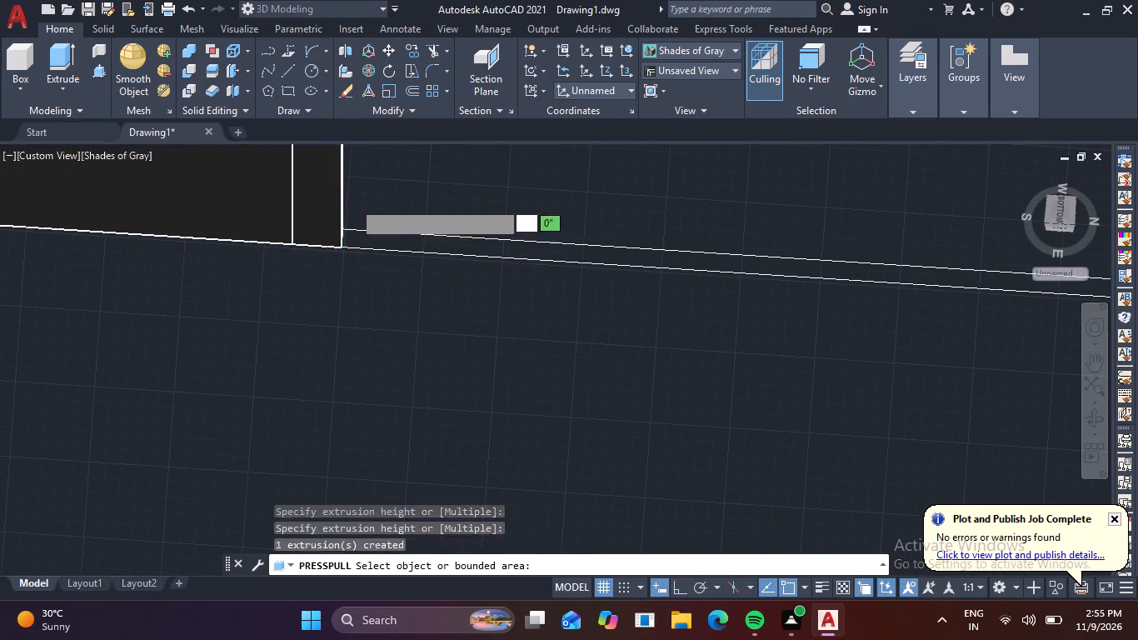
Draw a post rectangle, .6 across by 1.5 along, within the unraised wall band between the last raised post and the next corner.
scroll(354, 220, down, 2)
middle_drag(457, 238, 267, 289)
key(Escape)
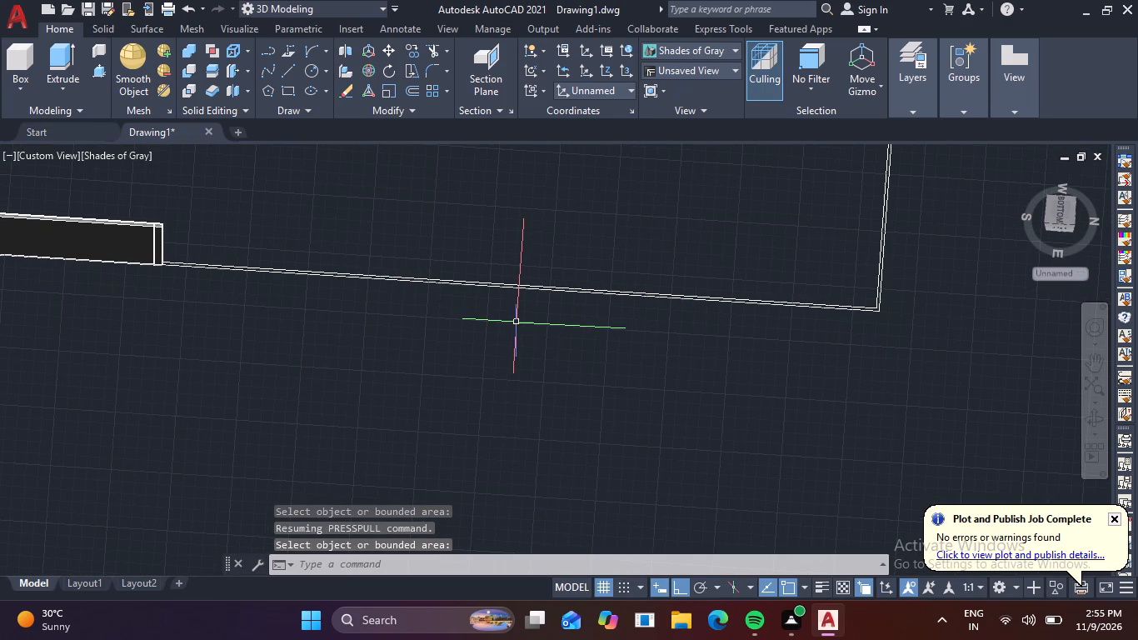
text(re)
key(c)
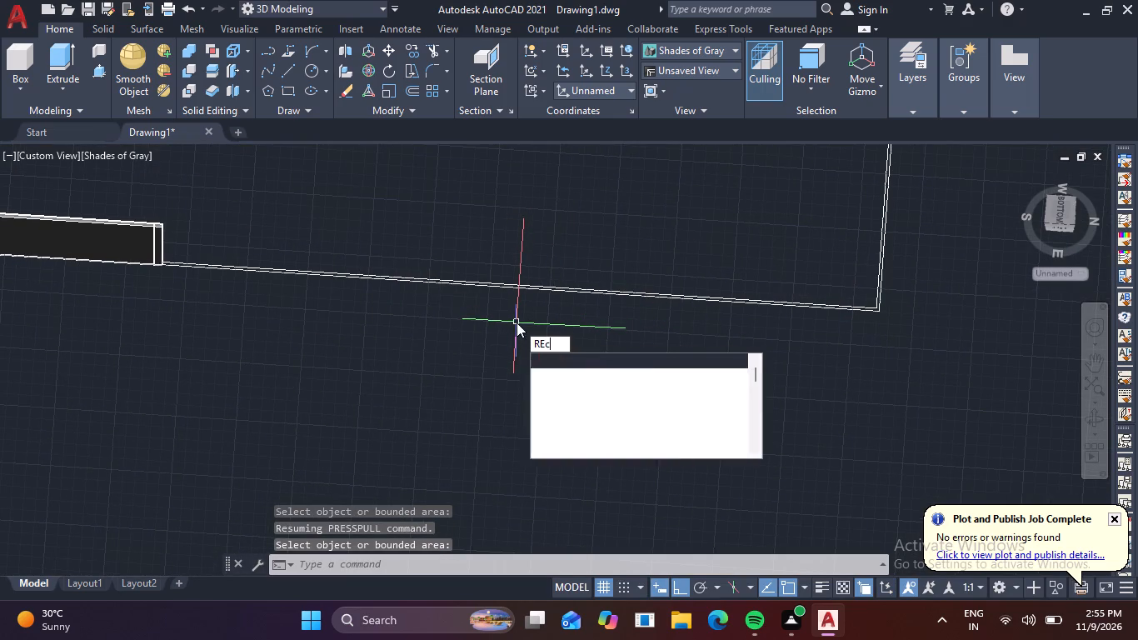
key(space)
scroll(538, 309, up, 3)
click(492, 246)
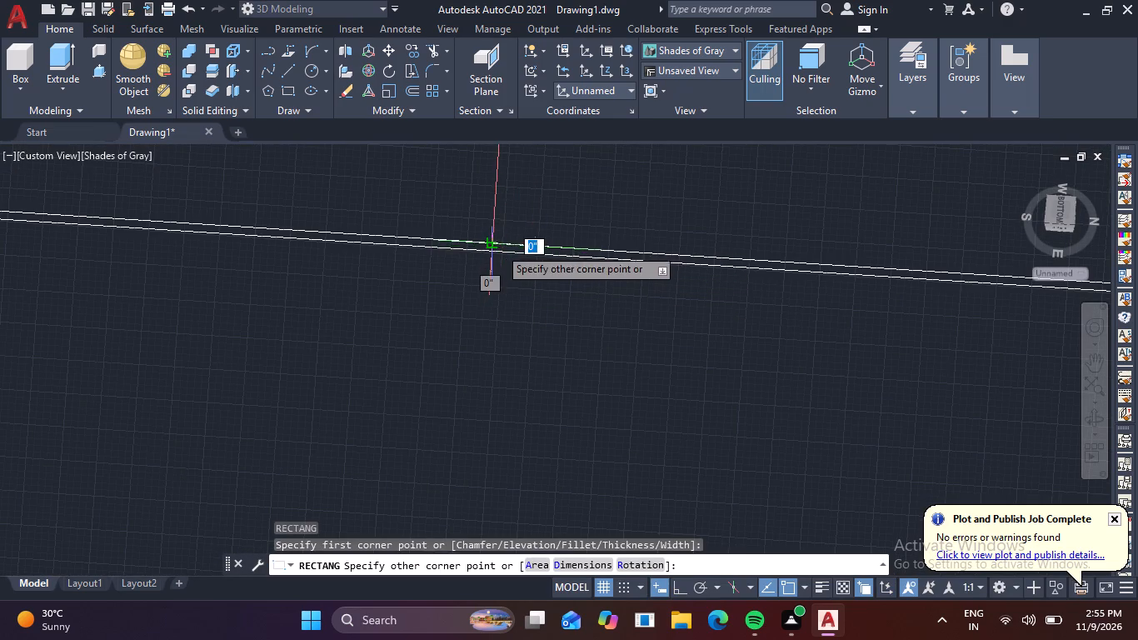
scroll(543, 258, up, 3)
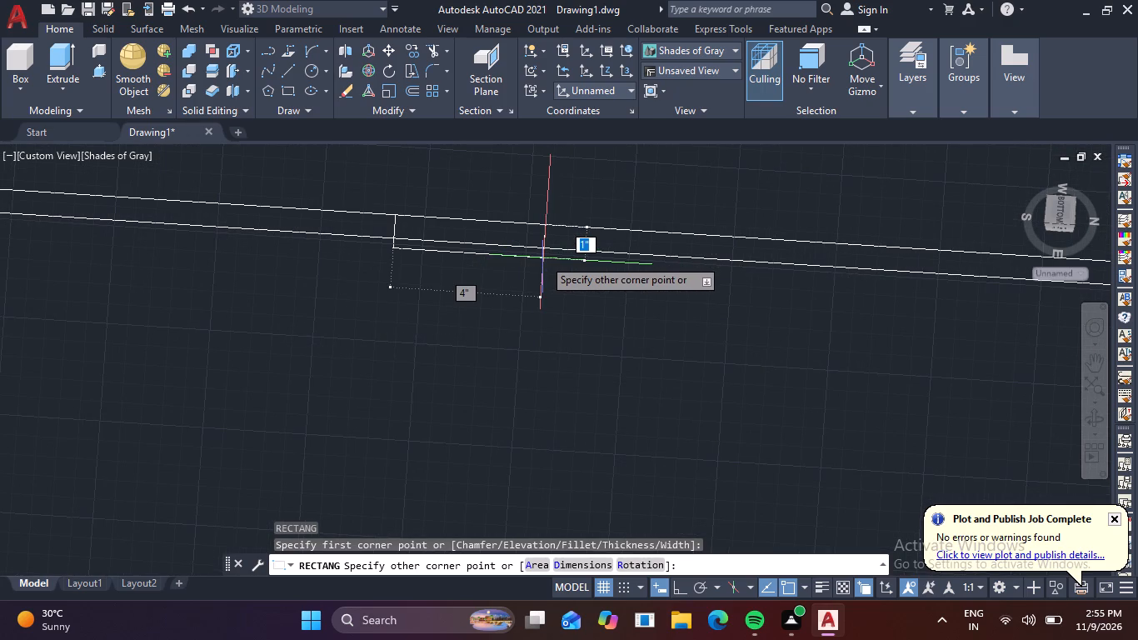
text(.6)
key(Tab)
key(1)
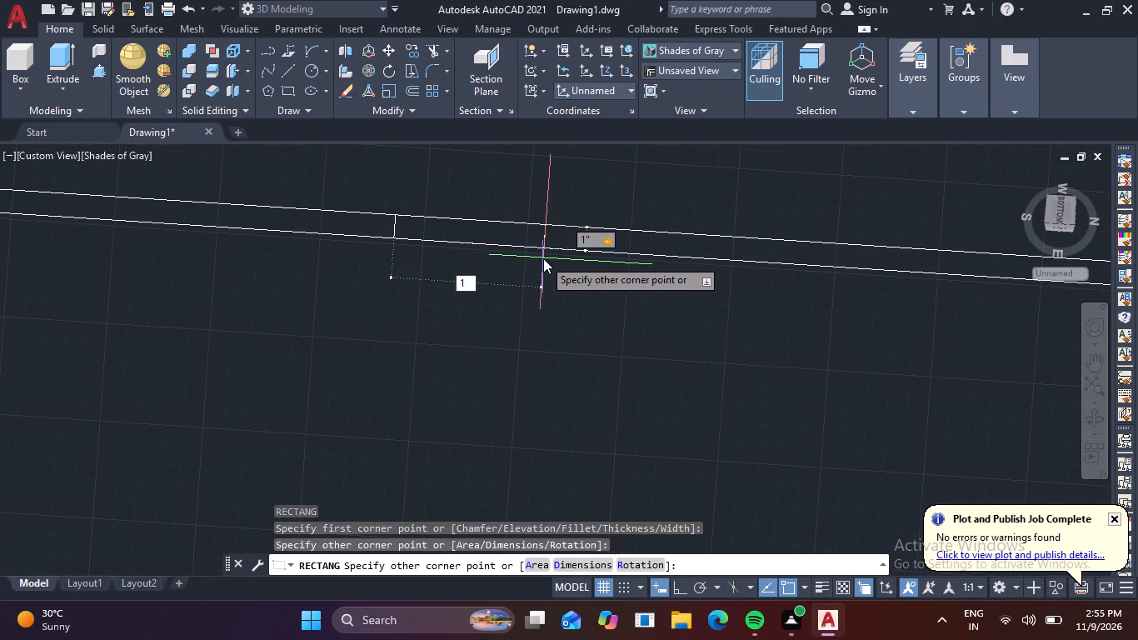
text(.5)
key(Return)
key(Escape)
scroll(497, 276, down, 3)
key(Escape)
Presspull the new small post rectangle upward, reusing the previous extrusion height.
scroll(405, 301, down, 1)
middle_drag(452, 312, 611, 312)
scroll(474, 281, up, 2)
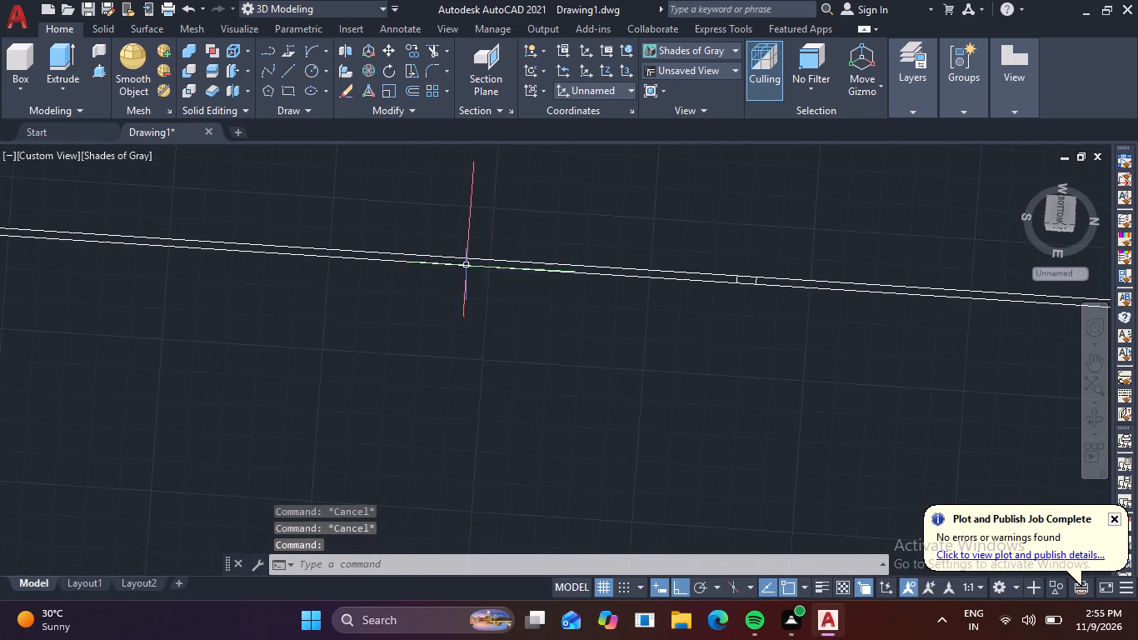
scroll(383, 259, down, 2)
scroll(267, 262, up, 2)
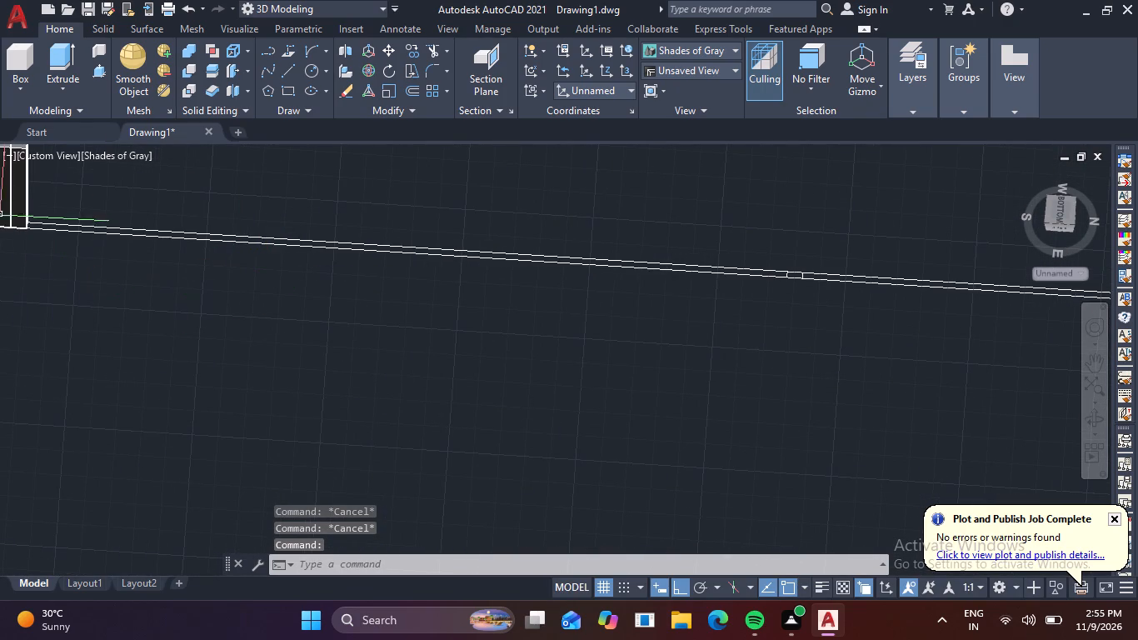
click(102, 70)
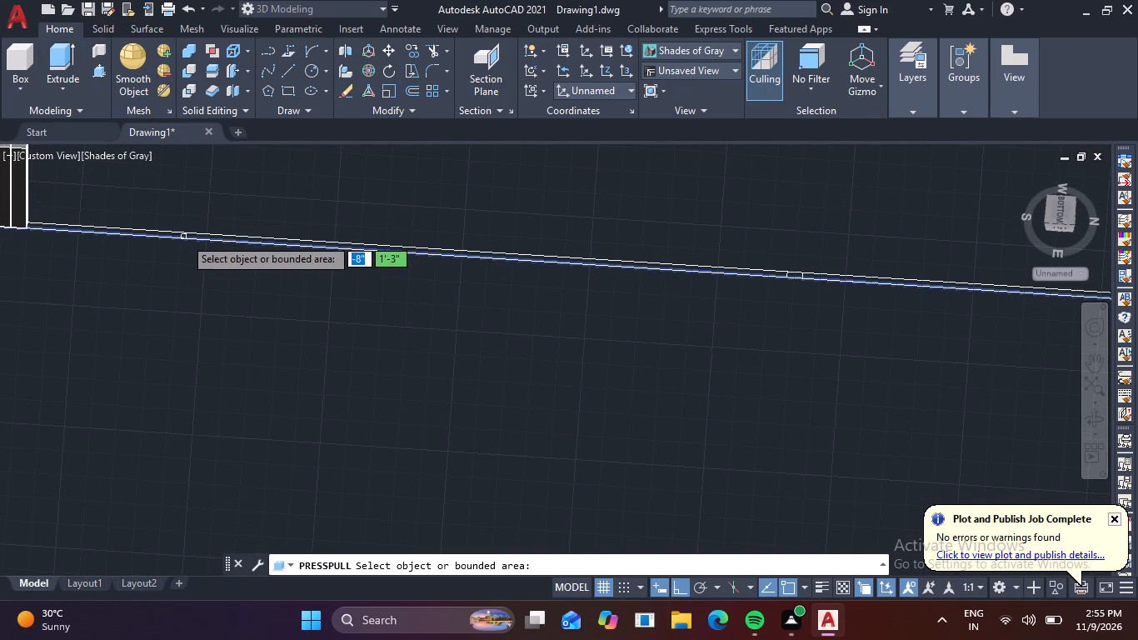
scroll(161, 236, up, 1)
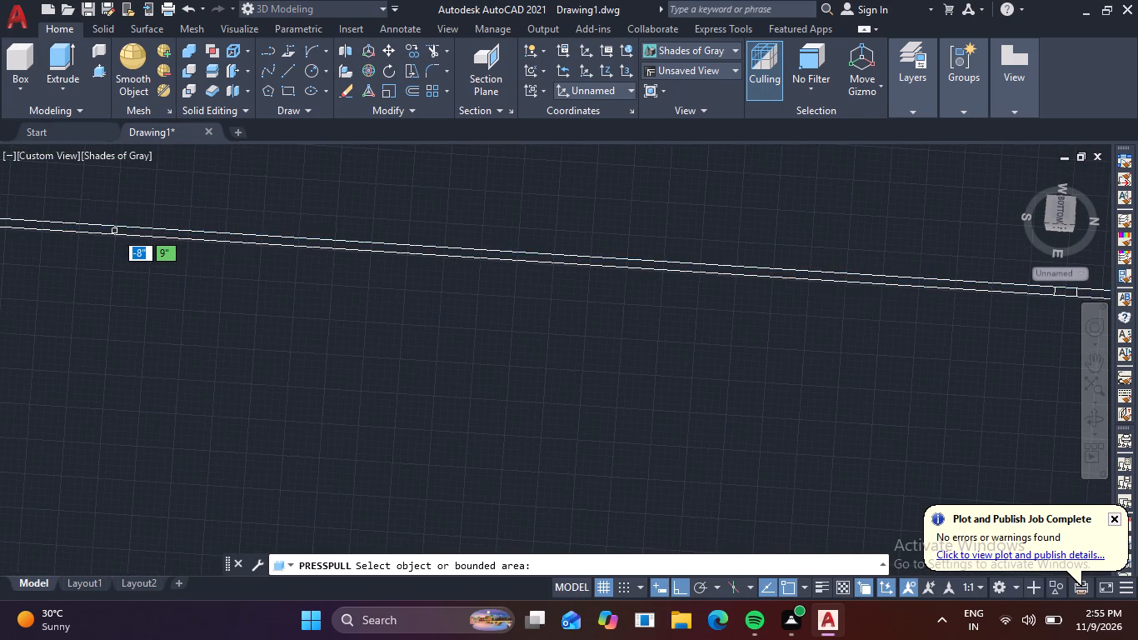
scroll(116, 233, down, 1)
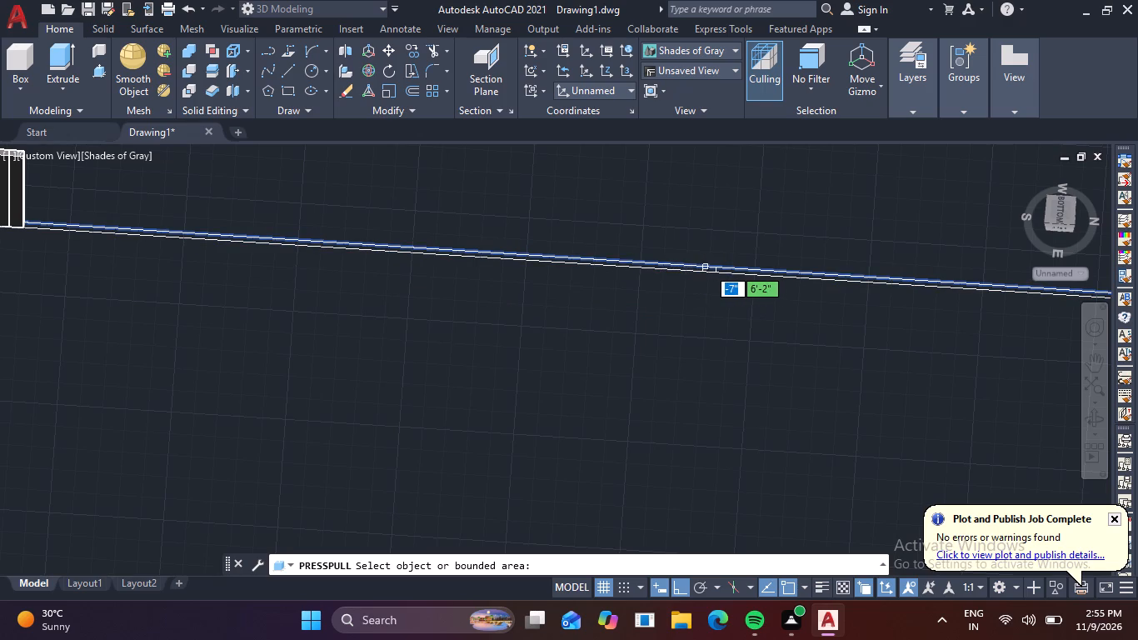
scroll(708, 271, up, 2)
click(708, 269)
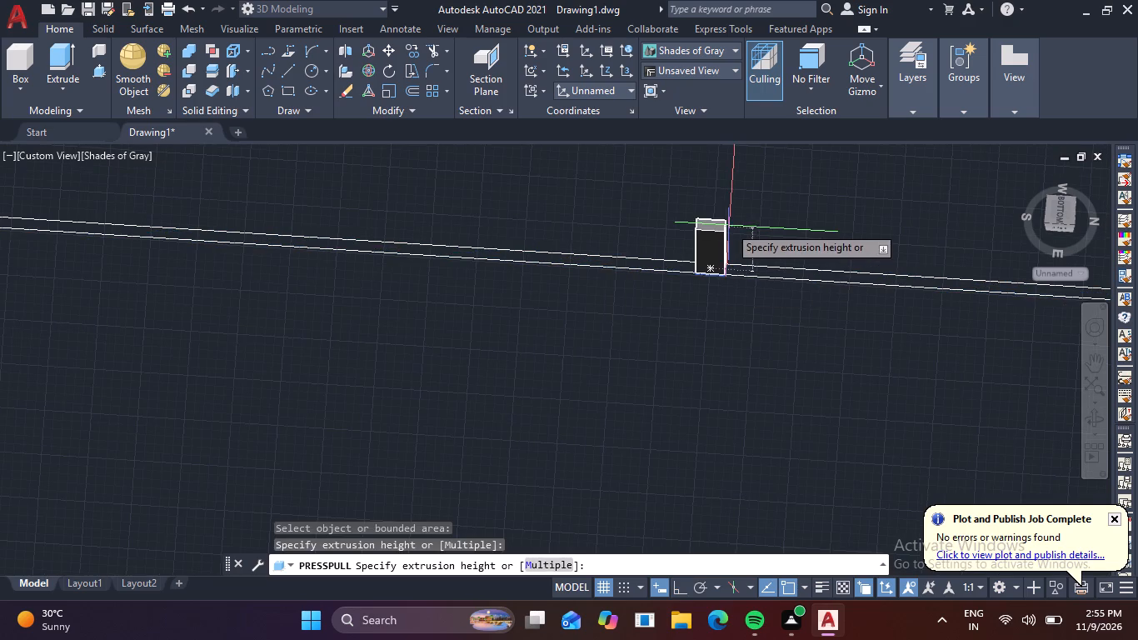
key(space)
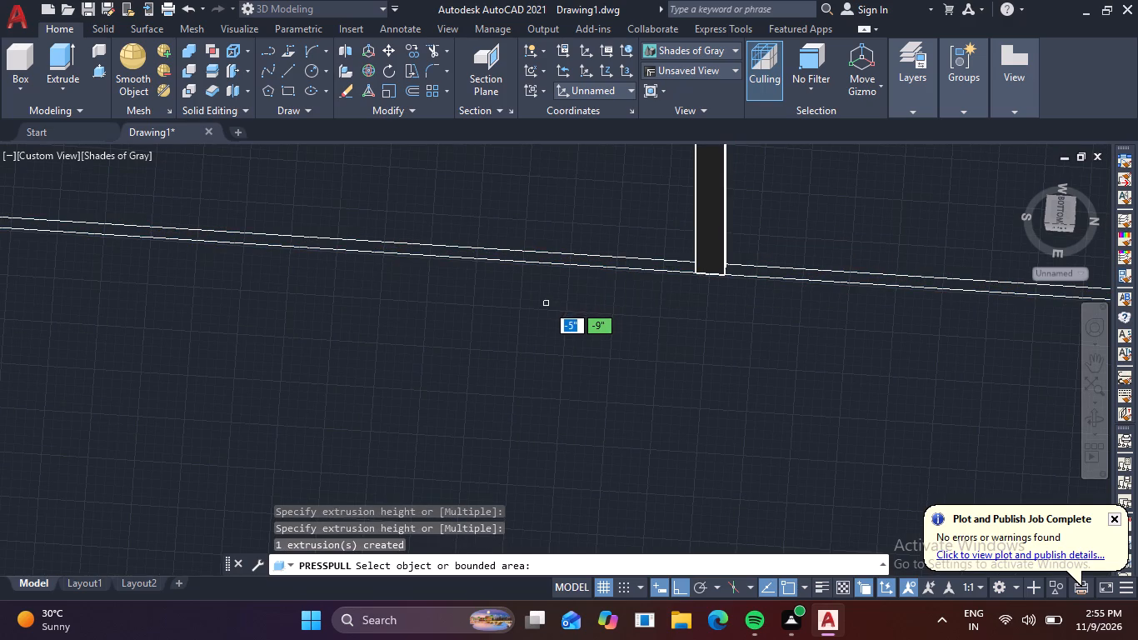
Draw a line across the unraised wall band about midway between the raised wall end and the new post.
key(l)
key(space)
scroll(515, 310, down, 2)
key(Escape)
key(l)
key(space)
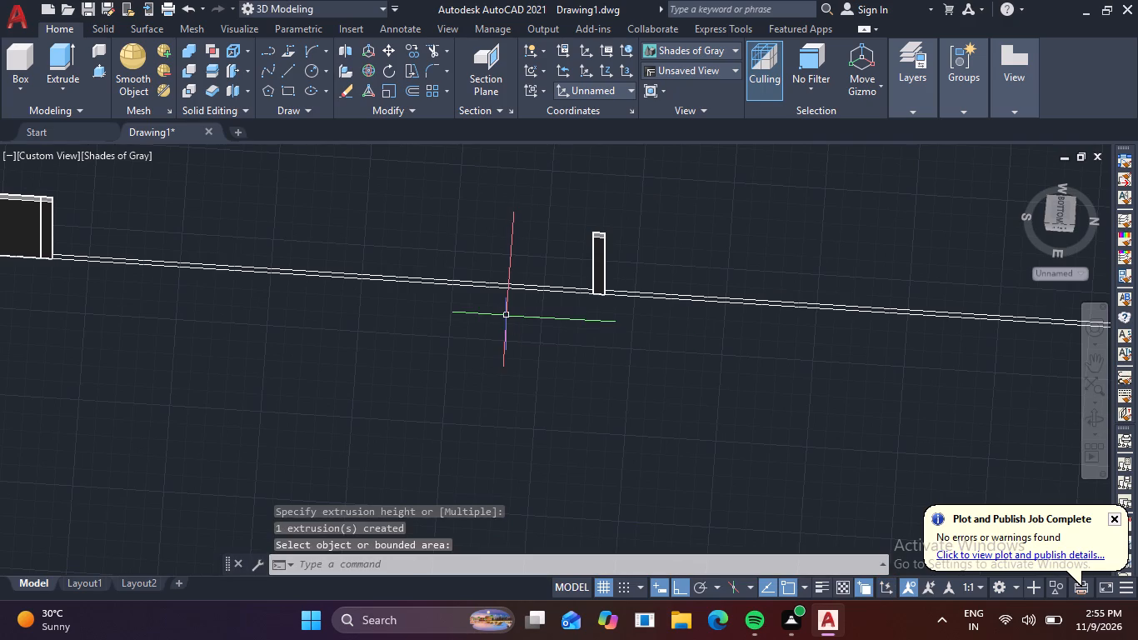
middle_drag(492, 322, 589, 331)
scroll(441, 314, up, 3)
scroll(377, 268, down, 1)
middle_drag(399, 289, 531, 322)
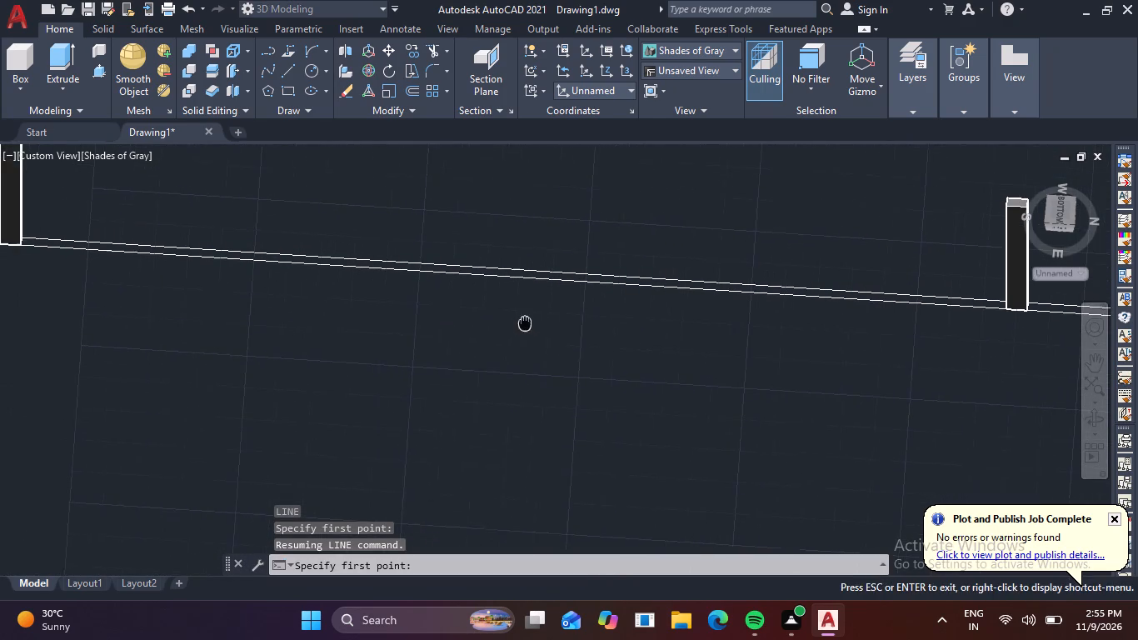
middle_drag(531, 322, 532, 322)
click(487, 269)
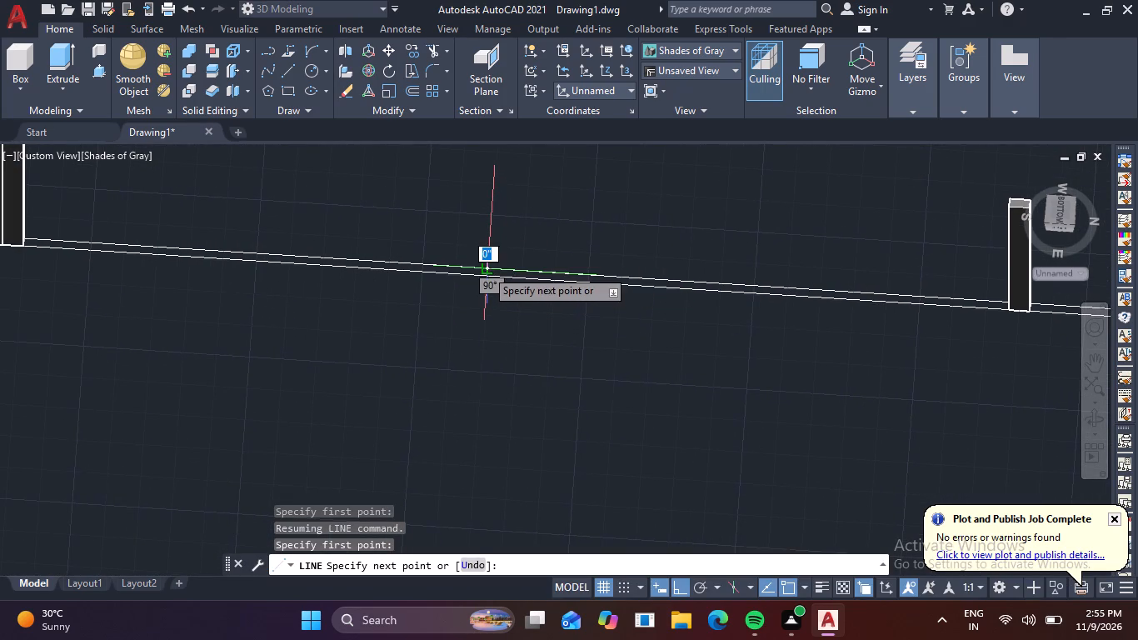
click(482, 277)
key(space)
scroll(499, 311, down, 2)
Presspull the strip between the raised wall end and the new cross line upward, reusing the previous extrusion height.
middle_drag(484, 323, 519, 323)
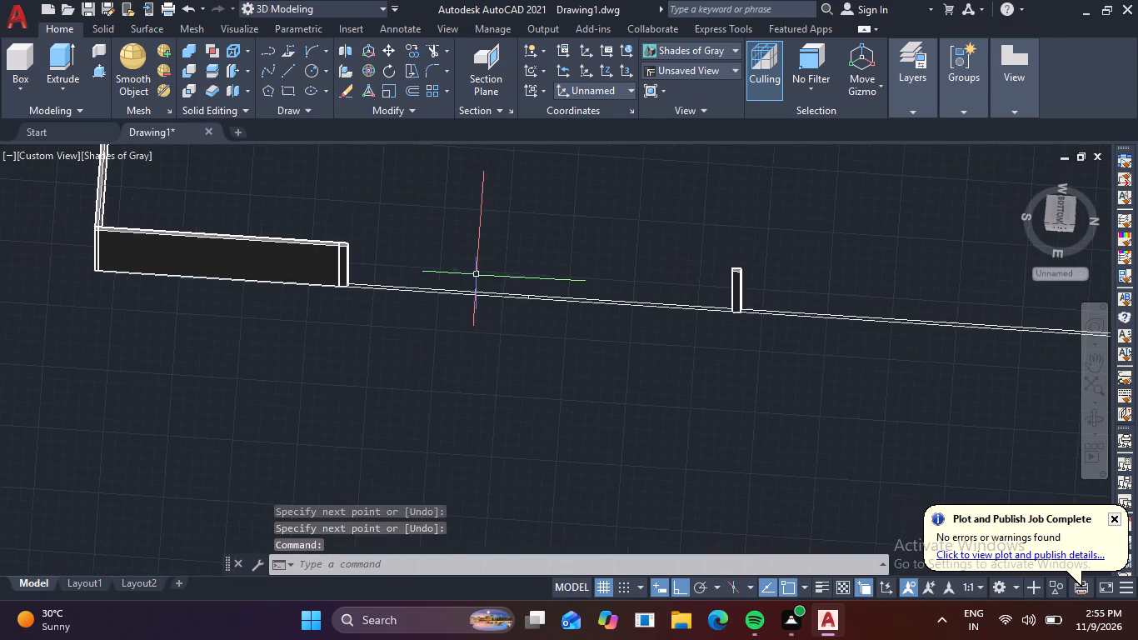
scroll(477, 273, up, 2)
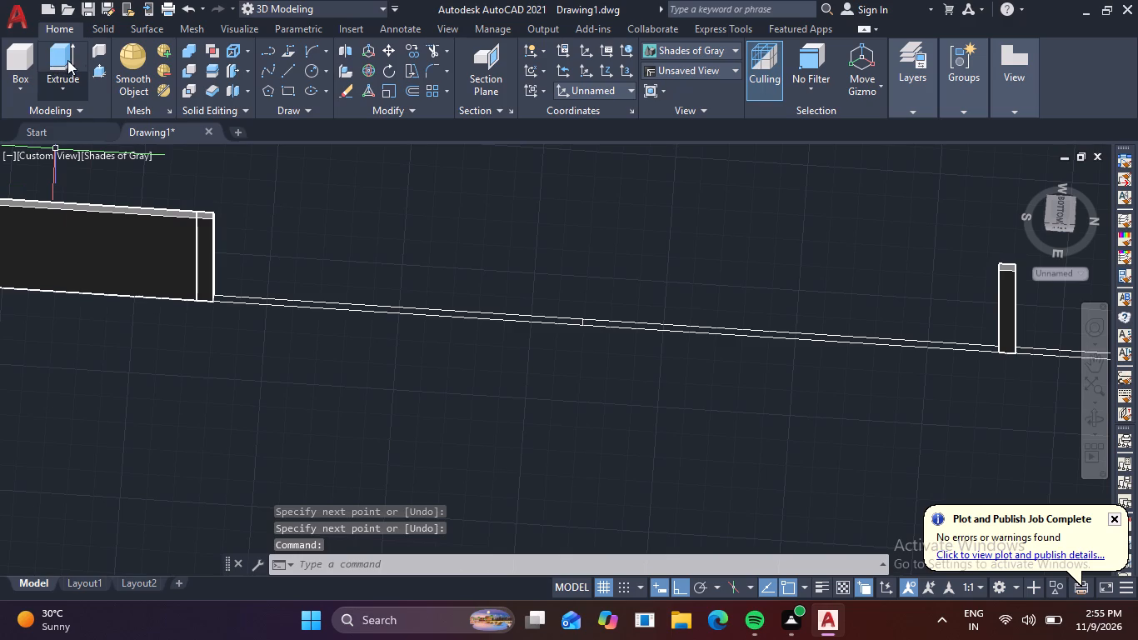
click(102, 71)
click(523, 319)
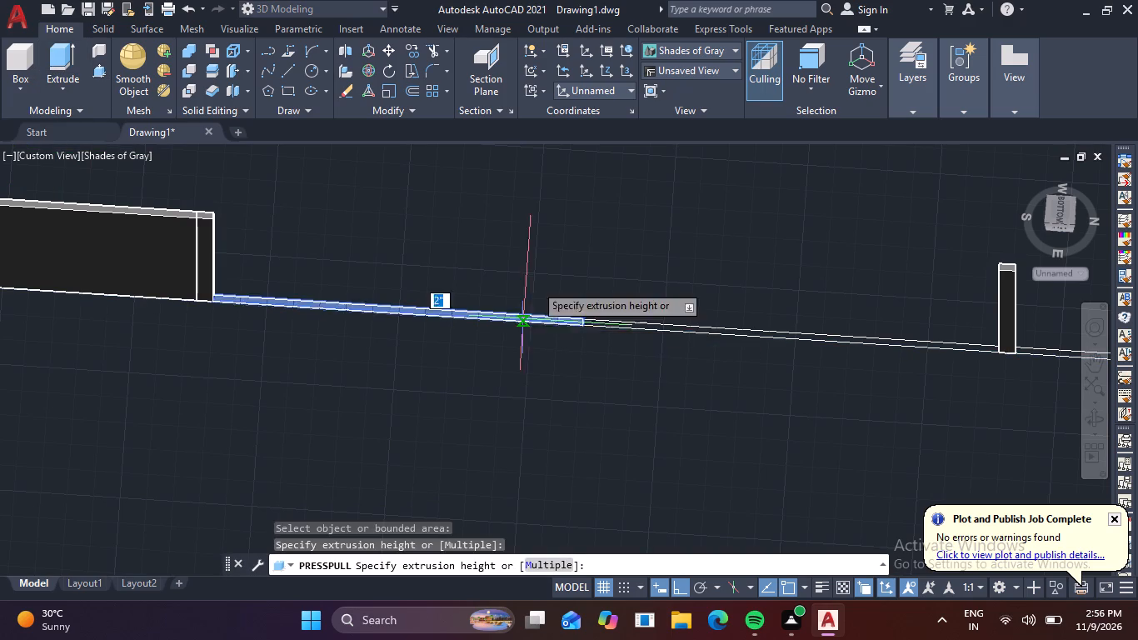
key(space)
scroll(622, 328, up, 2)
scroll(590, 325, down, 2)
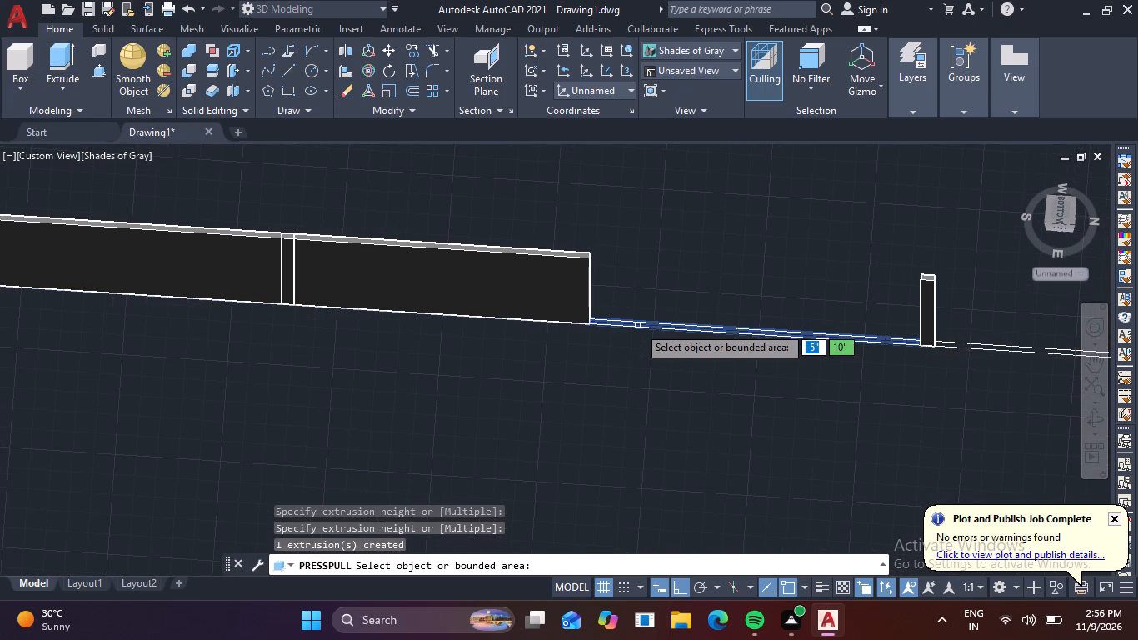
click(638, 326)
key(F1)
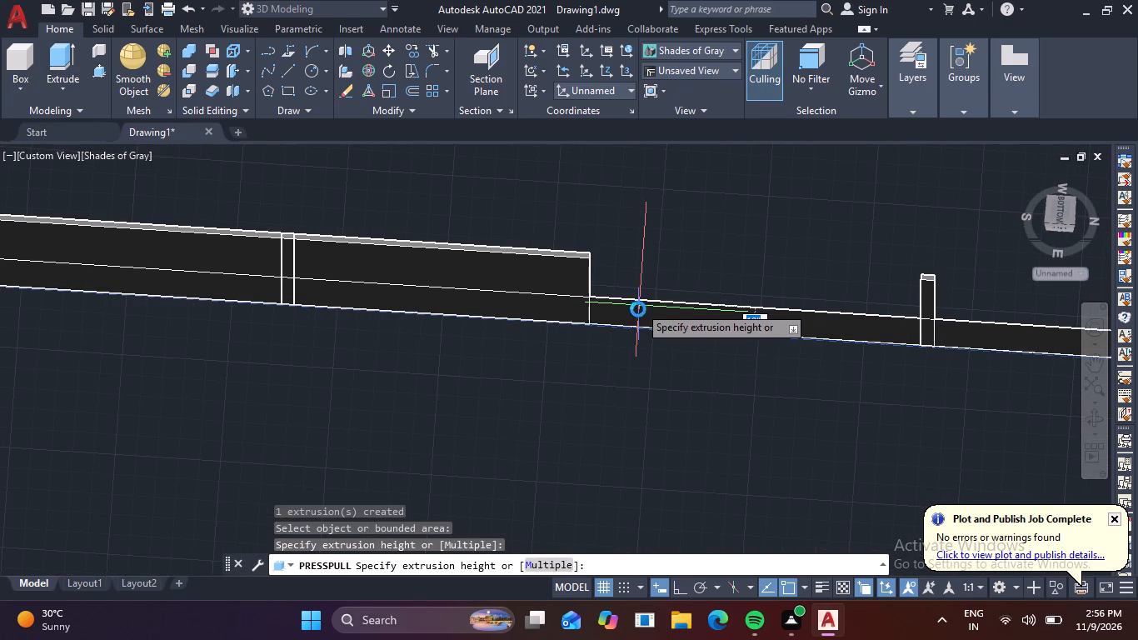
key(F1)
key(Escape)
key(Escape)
Presspull the strip between the cross line and the free-standing post upward, reusing the previous extrusion height.
key(space)
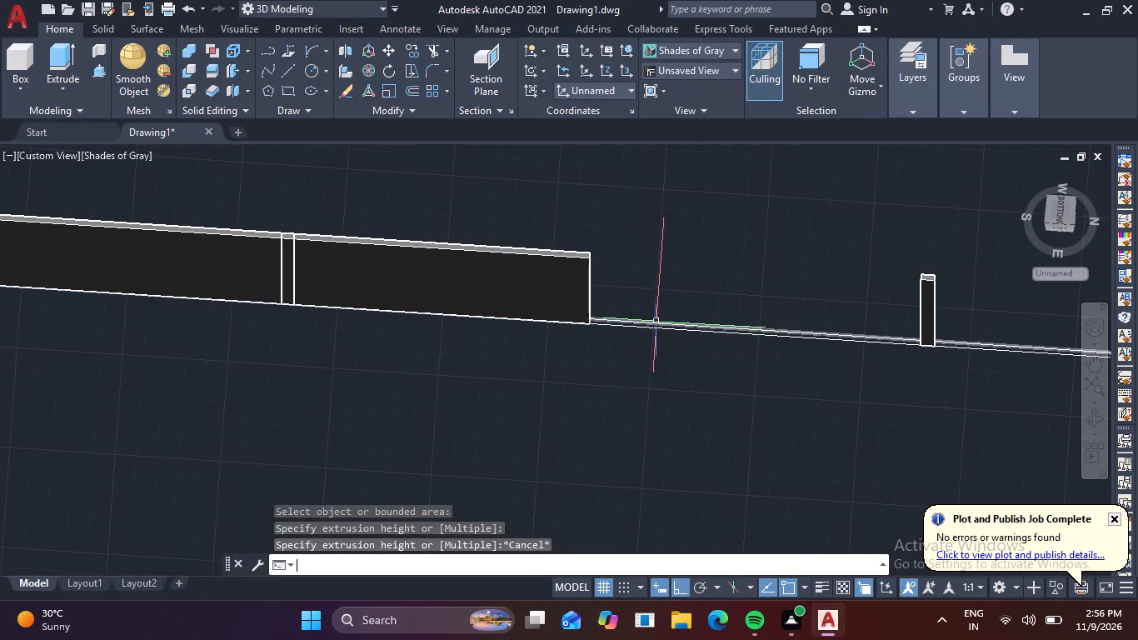
scroll(654, 324, up, 1)
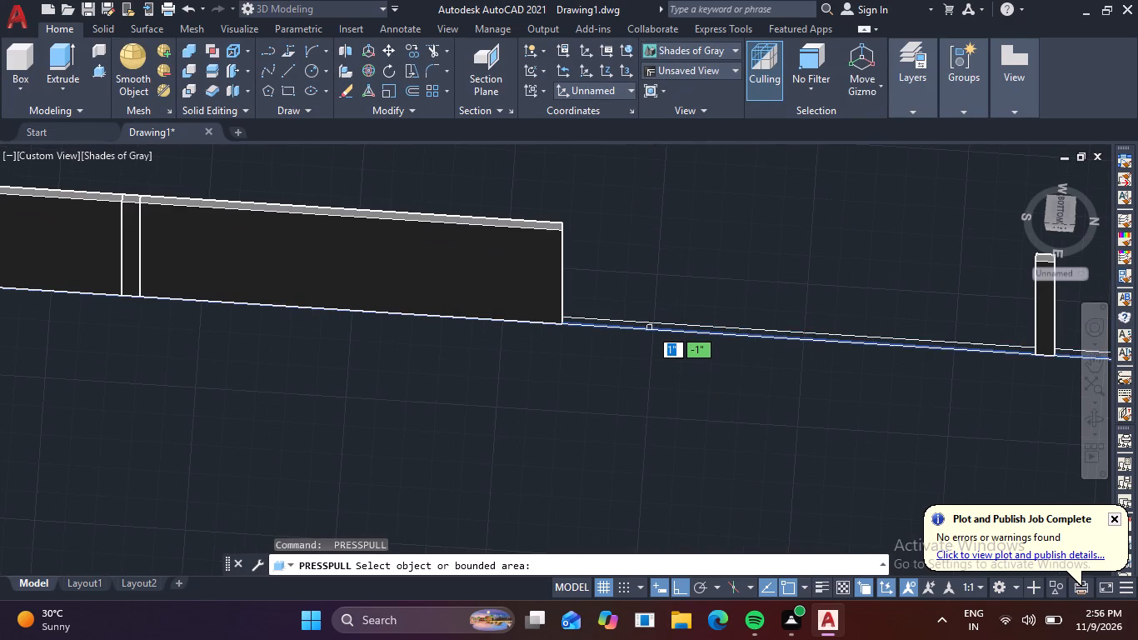
scroll(598, 329, up, 1)
scroll(571, 321, down, 1)
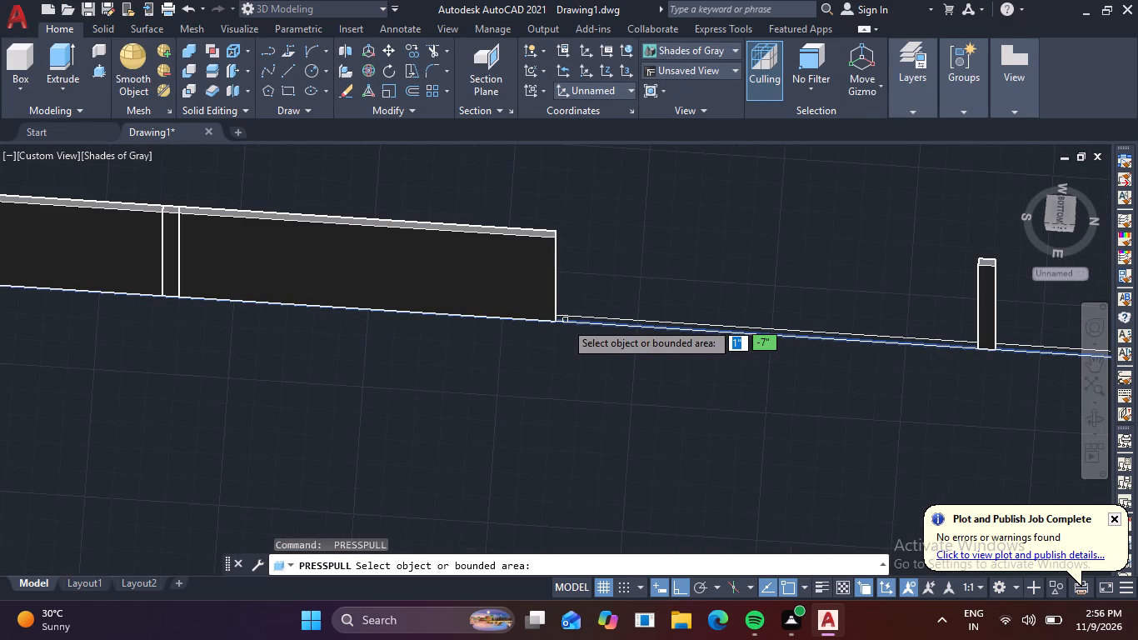
scroll(970, 346, up, 1)
click(968, 346)
key(space)
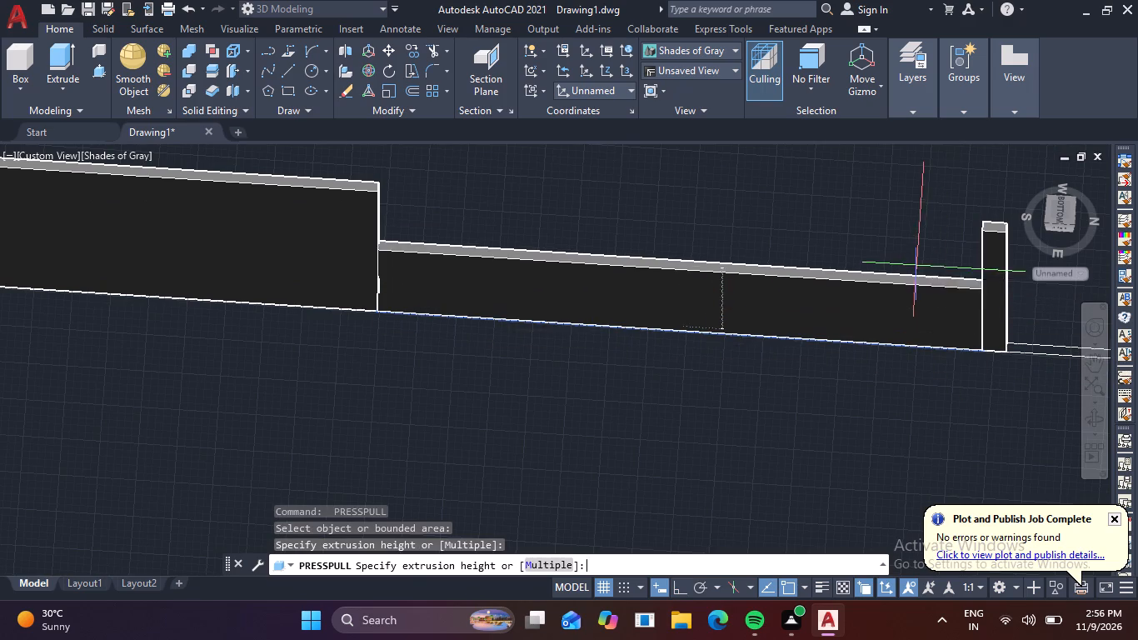
scroll(889, 317, down, 2)
middle_drag(832, 350, 412, 369)
key(Escape)
key(Escape)
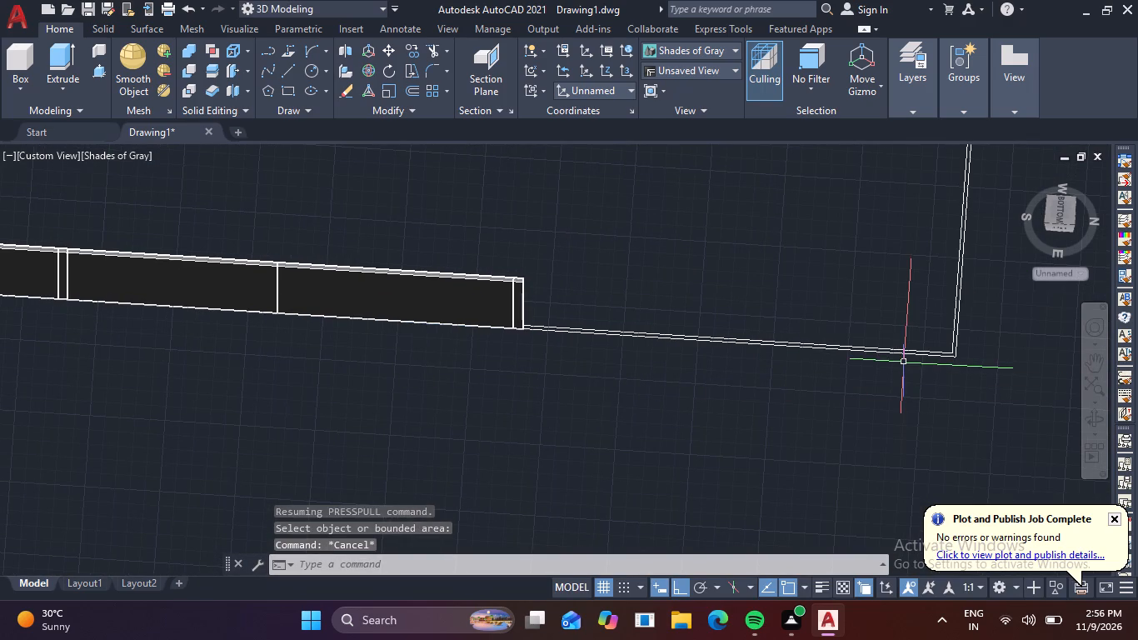
Draw two lines from the band's inner corner point to its outer edges, marking off a square corner post.
text(l)
key(space)
middle_drag(826, 392, 675, 408)
scroll(848, 398, up, 3)
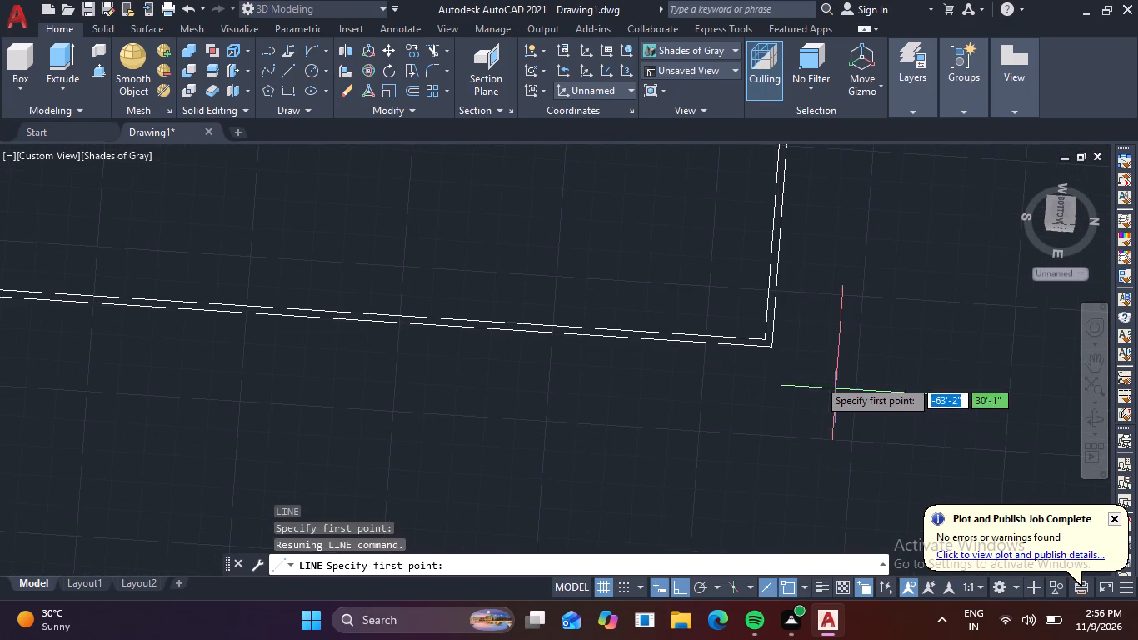
scroll(743, 350, up, 3)
click(807, 323)
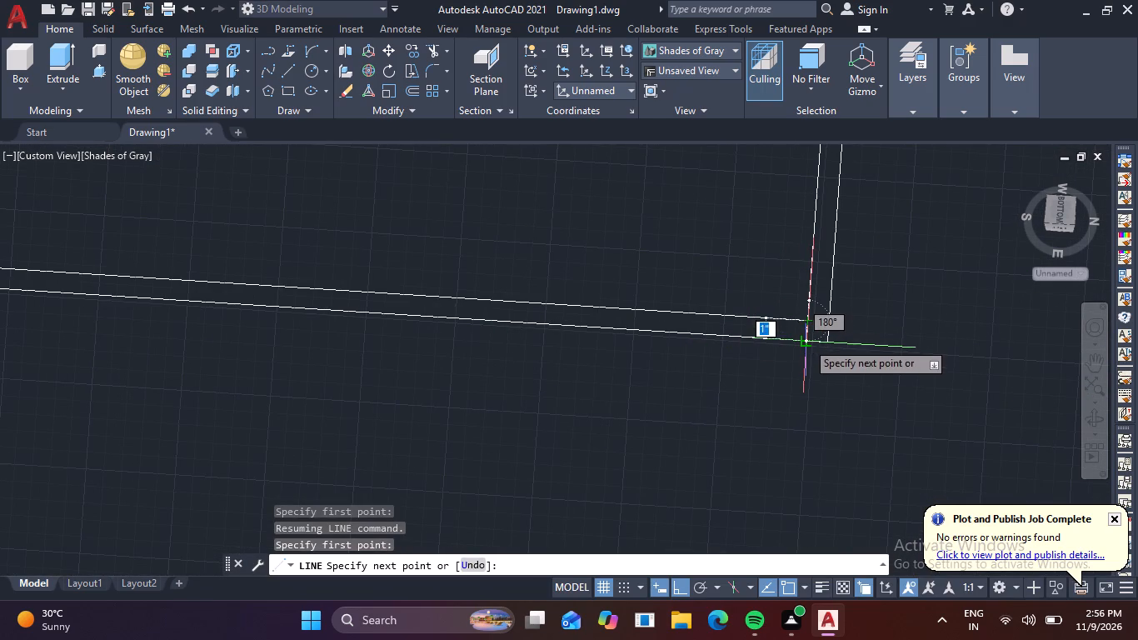
click(806, 342)
key(space)
key(space)
scroll(827, 327, up, 3)
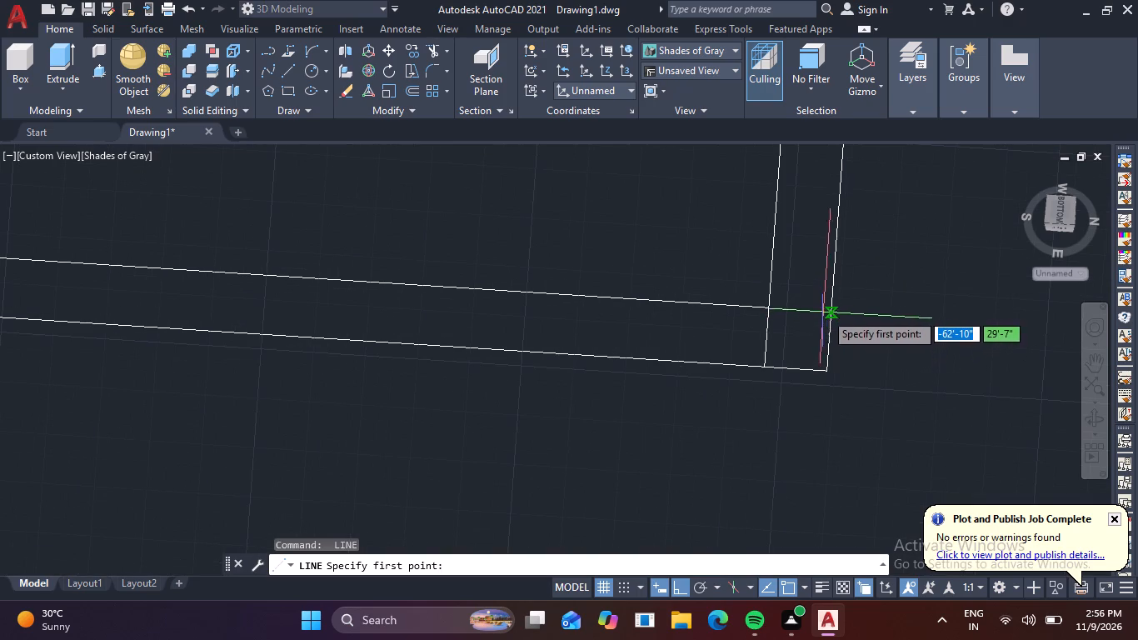
click(770, 307)
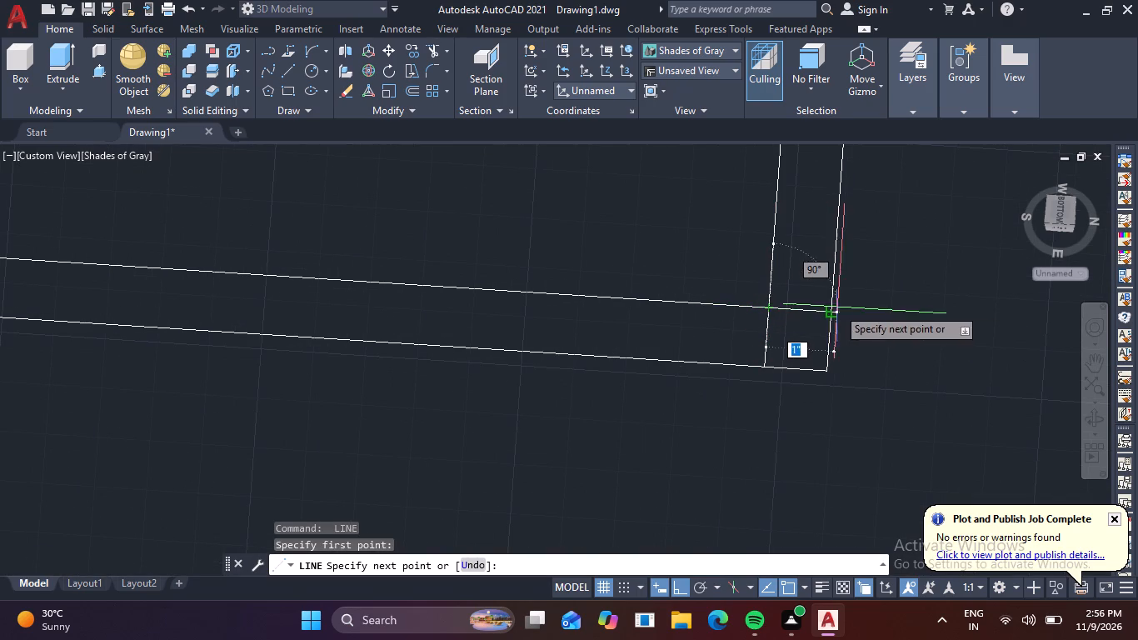
click(837, 307)
key(space)
Presspull the strip between the last raised post and the marked-off corner square upward, reusing the previous extrusion height.
scroll(715, 356, down, 4)
middle_drag(616, 404, 861, 398)
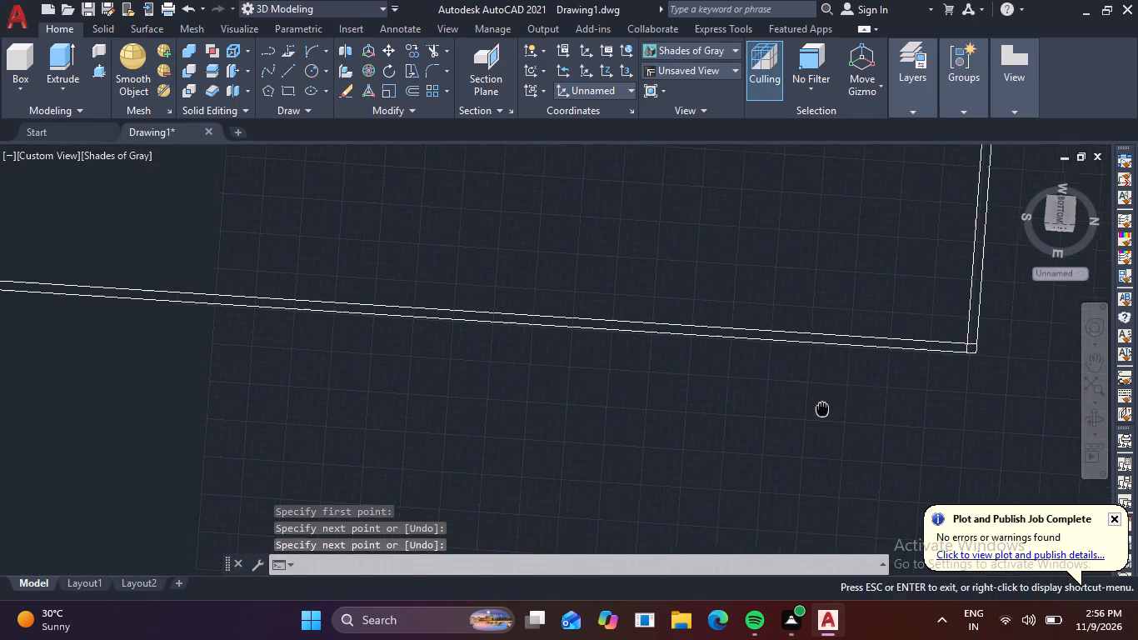
scroll(636, 389, down, 2)
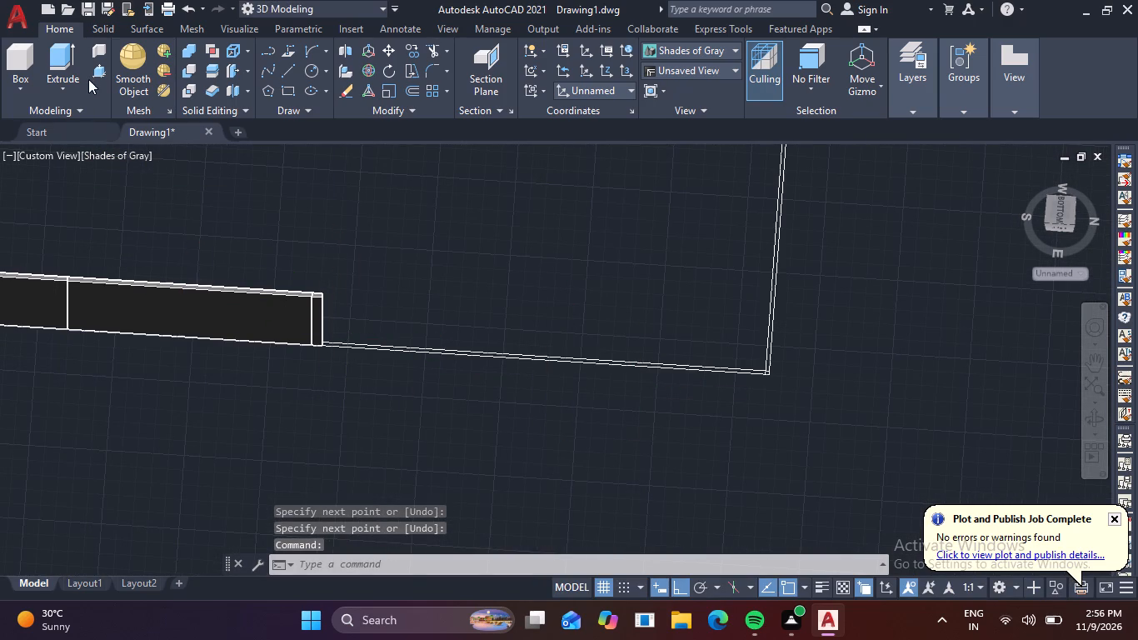
click(92, 67)
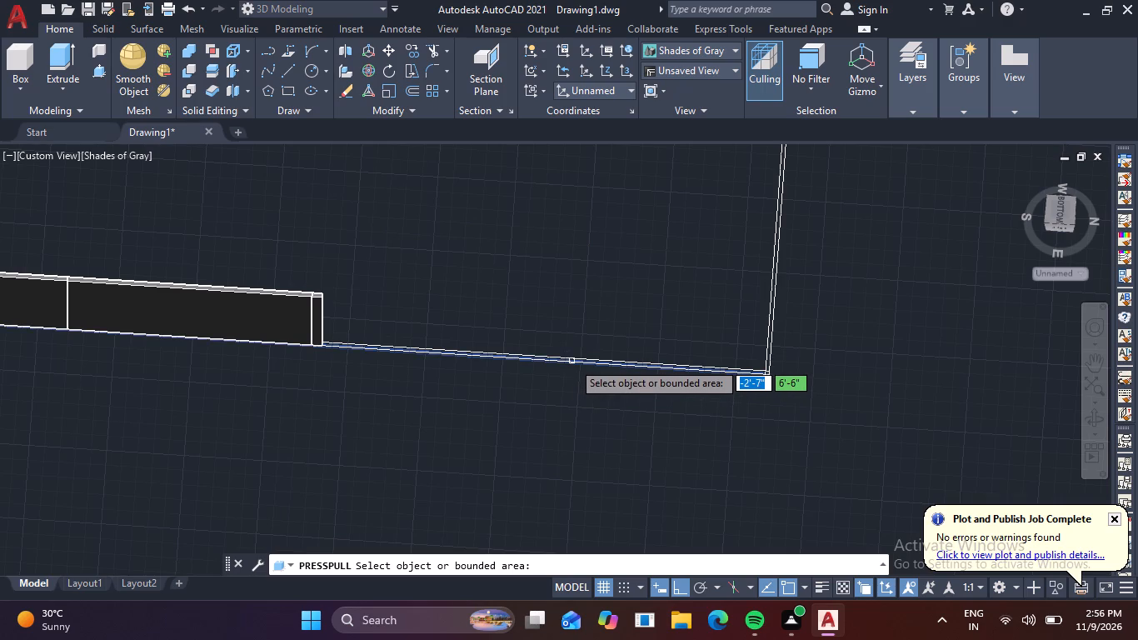
scroll(572, 362, up, 2)
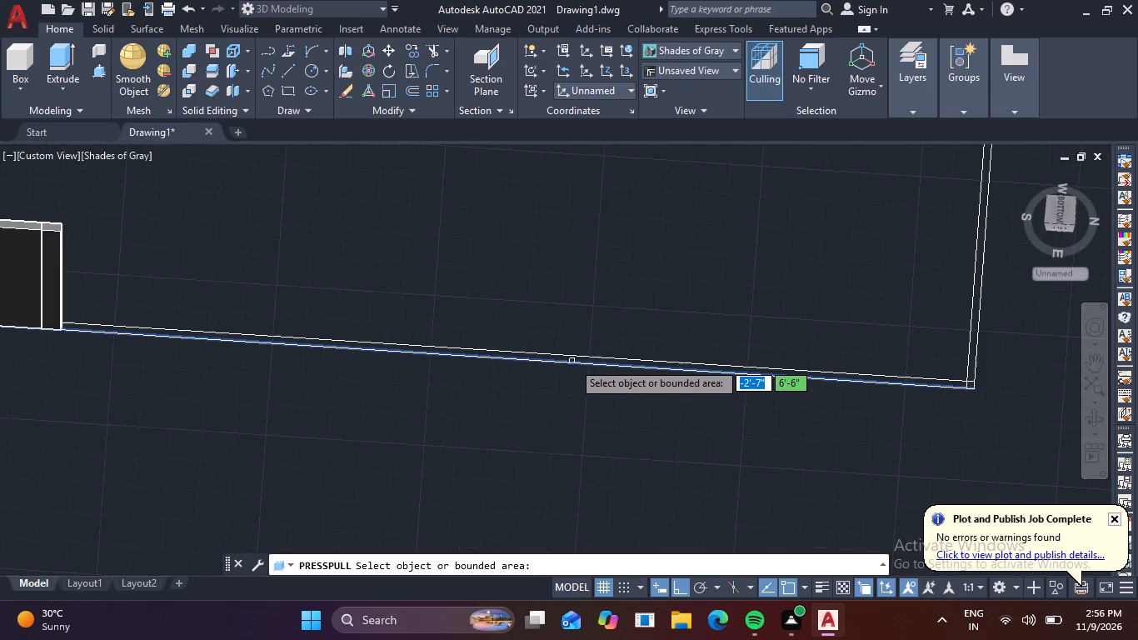
click(574, 360)
key(space)
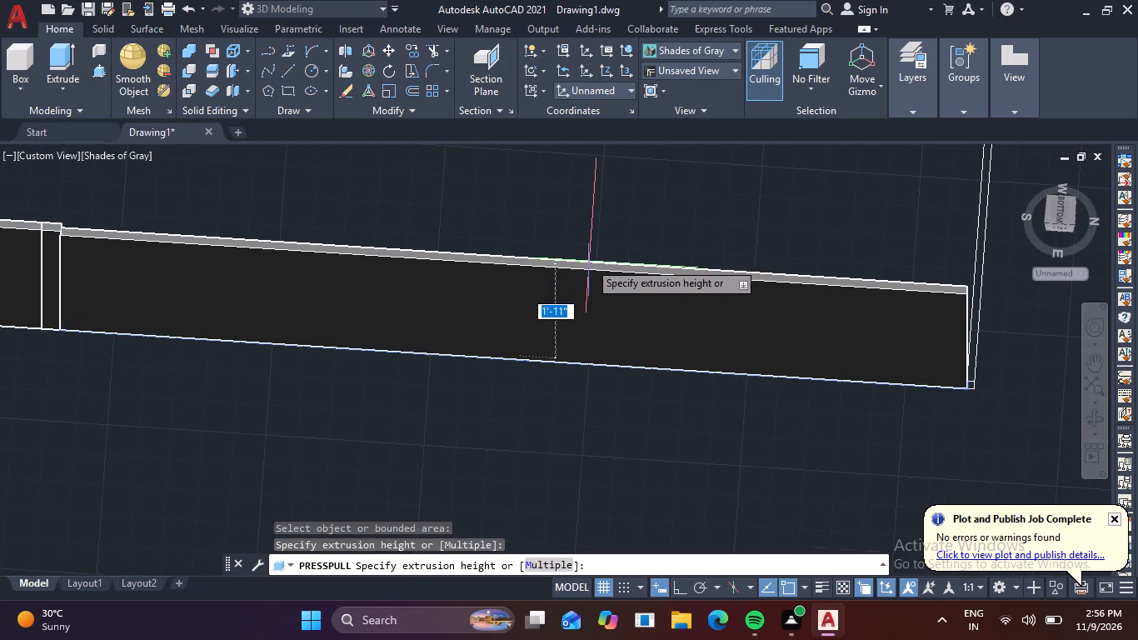
Presspull the marked-off corner square upward, reusing the previous extrusion height.
scroll(596, 283, down, 3)
scroll(725, 295, up, 5)
scroll(572, 317, up, 3)
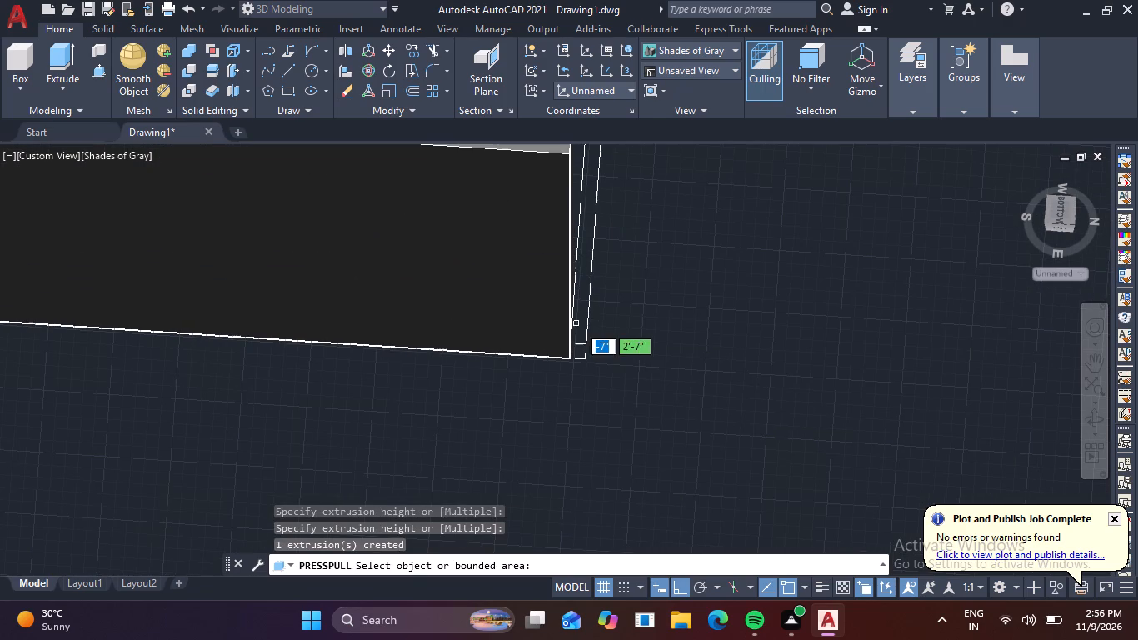
click(581, 350)
key(space)
scroll(611, 292, down, 3)
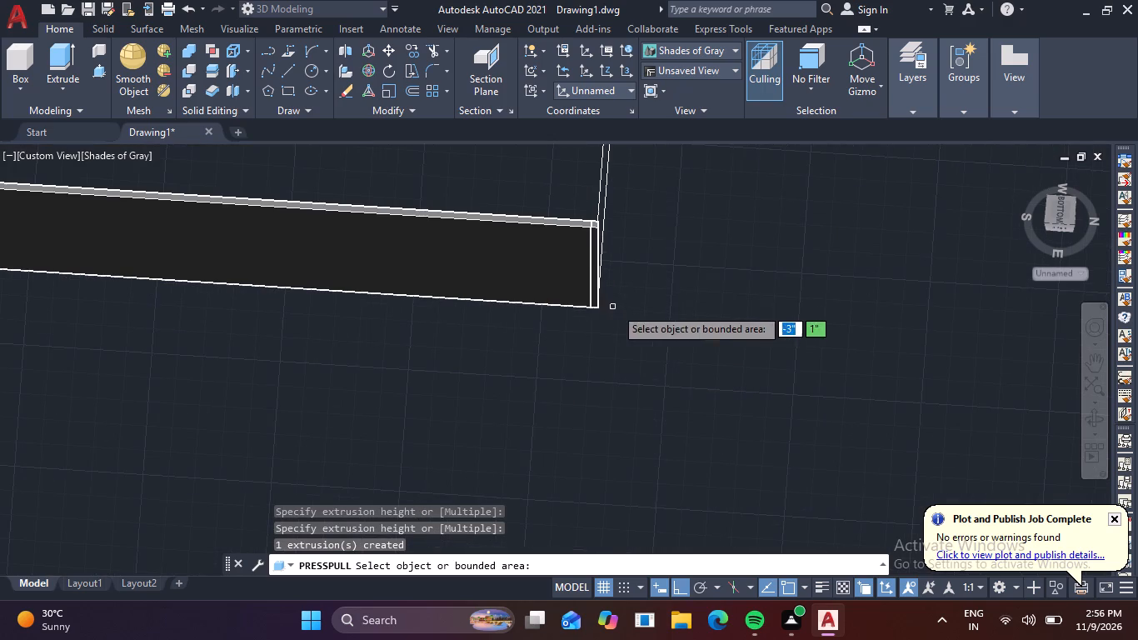
shift+middle_drag(700, 312, 537, 292)
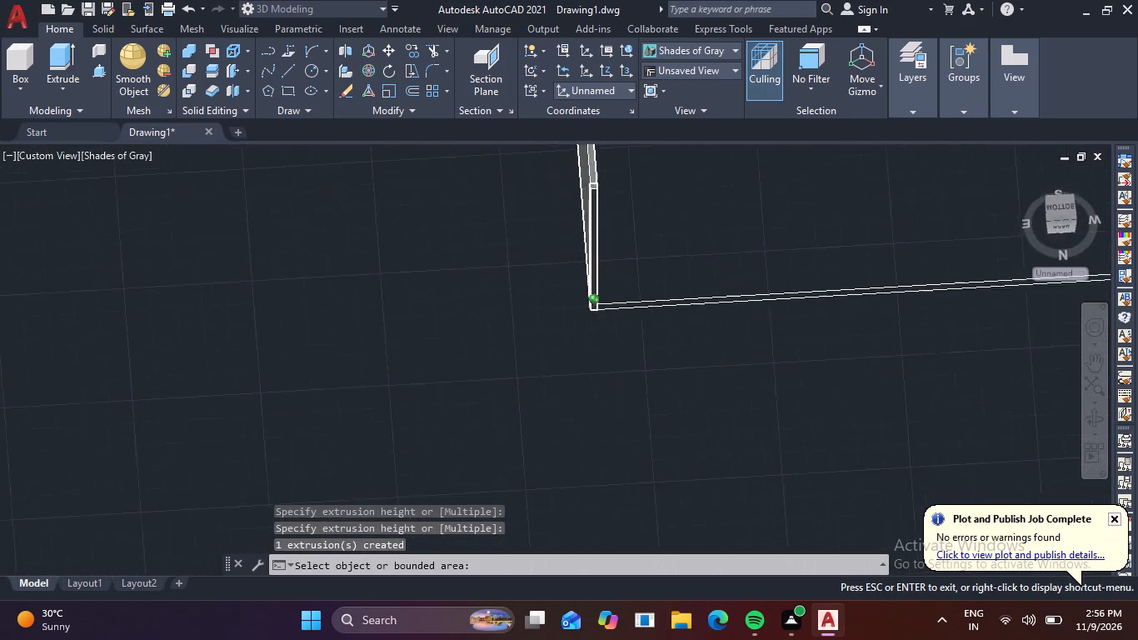
shift+middle_drag(537, 292, 517, 266)
middle_drag(756, 307, 477, 237)
scroll(568, 271, down, 2)
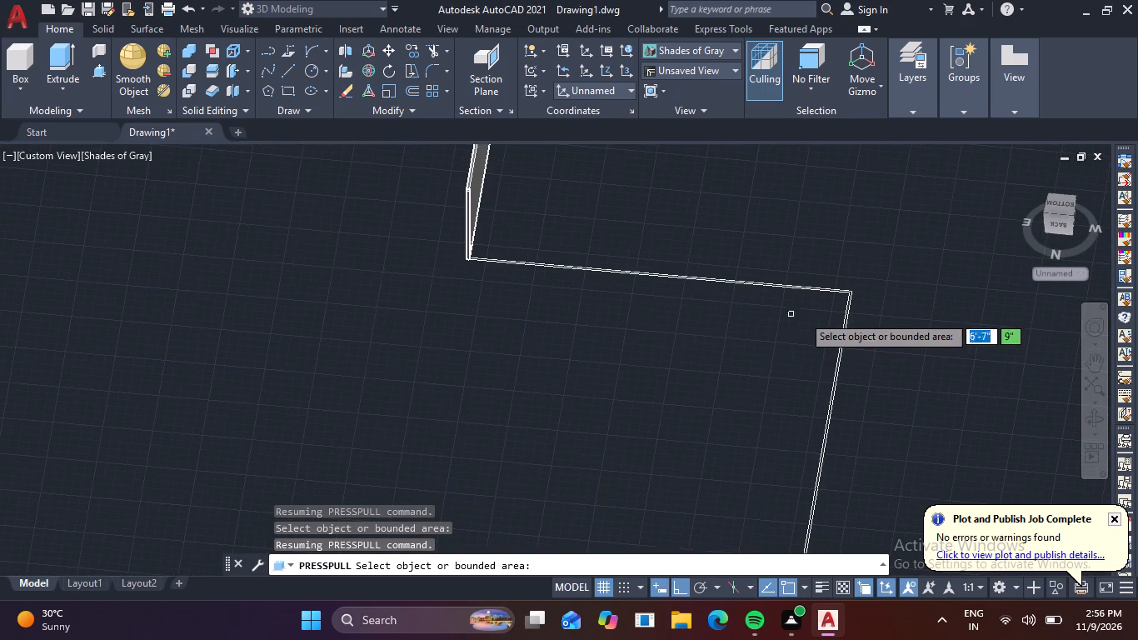
scroll(841, 293, up, 5)
scroll(678, 322, down, 2)
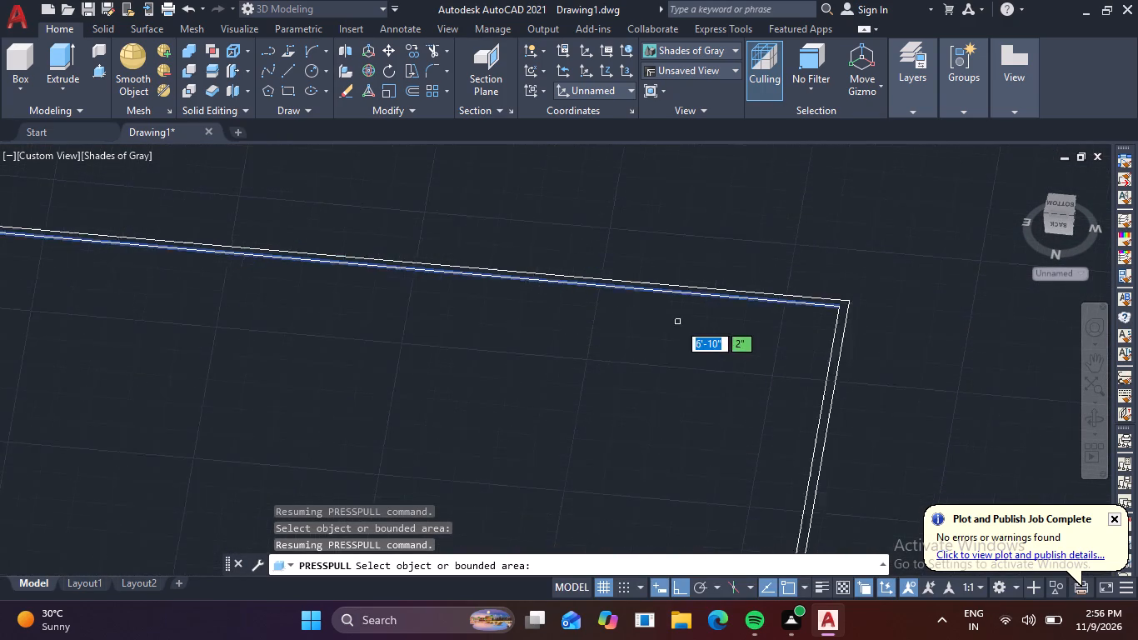
middle_drag(646, 348, 746, 376)
key(Escape)
key(Escape)
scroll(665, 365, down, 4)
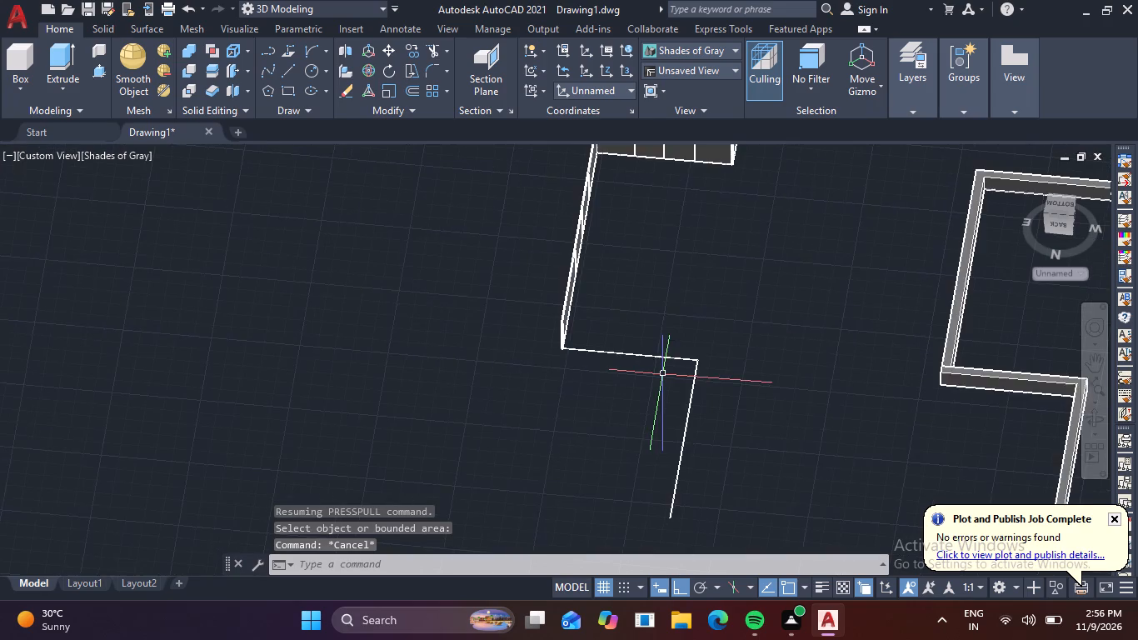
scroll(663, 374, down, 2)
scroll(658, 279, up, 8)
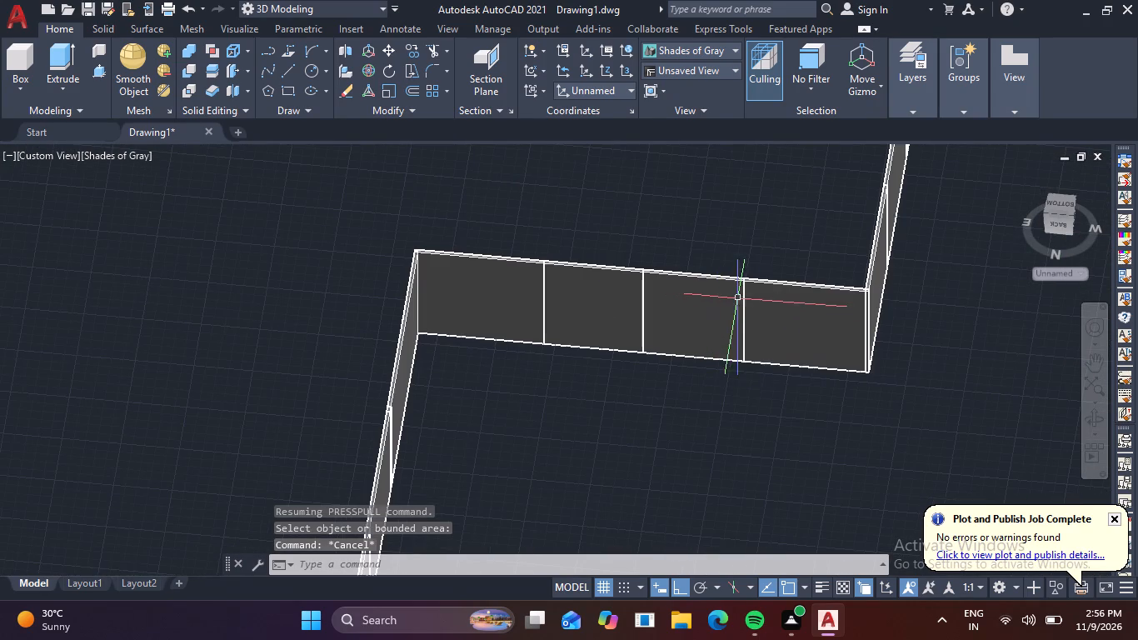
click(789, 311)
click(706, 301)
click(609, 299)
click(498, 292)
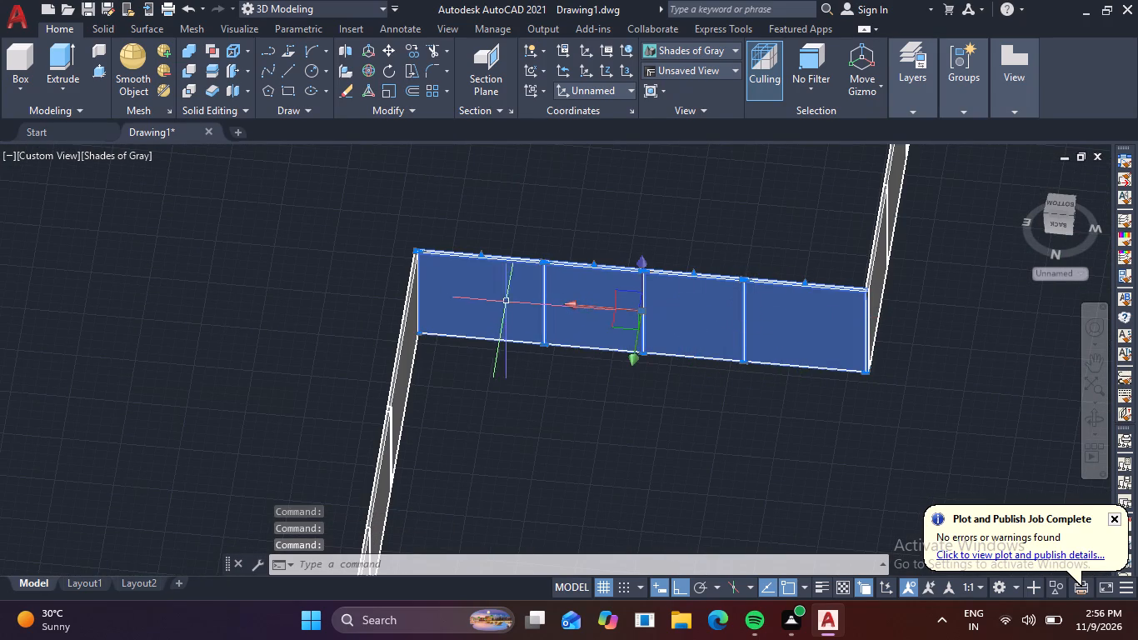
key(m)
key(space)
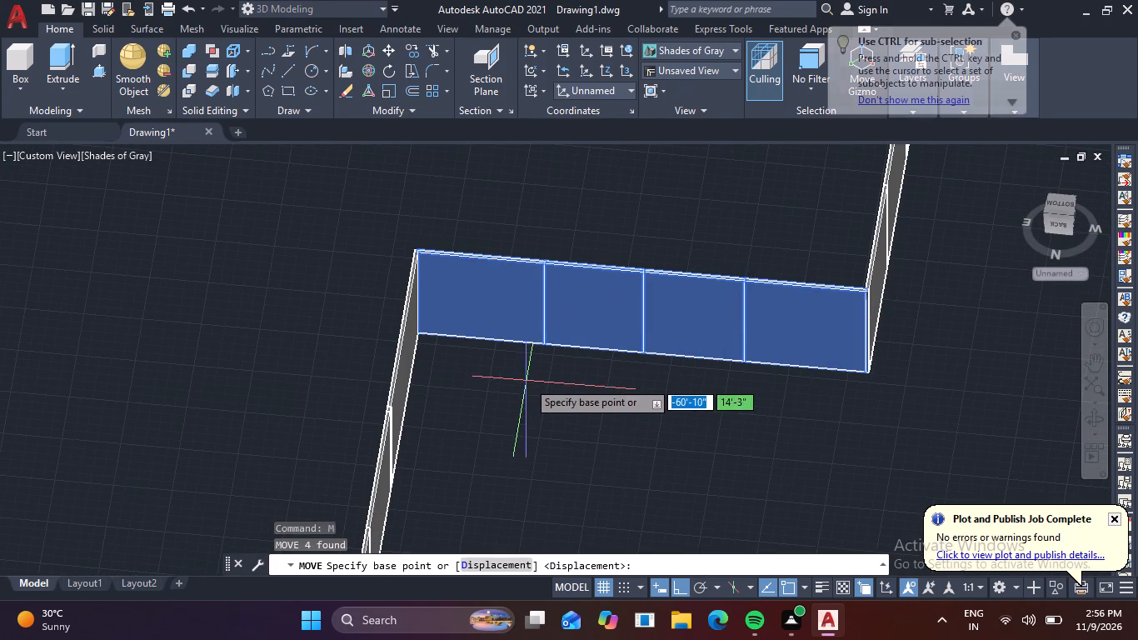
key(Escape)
Copy the four raised panels of the short wall onto the next short stretch of the band, about 16'-4" away, matching their end corners.
click(772, 314)
click(686, 317)
click(590, 302)
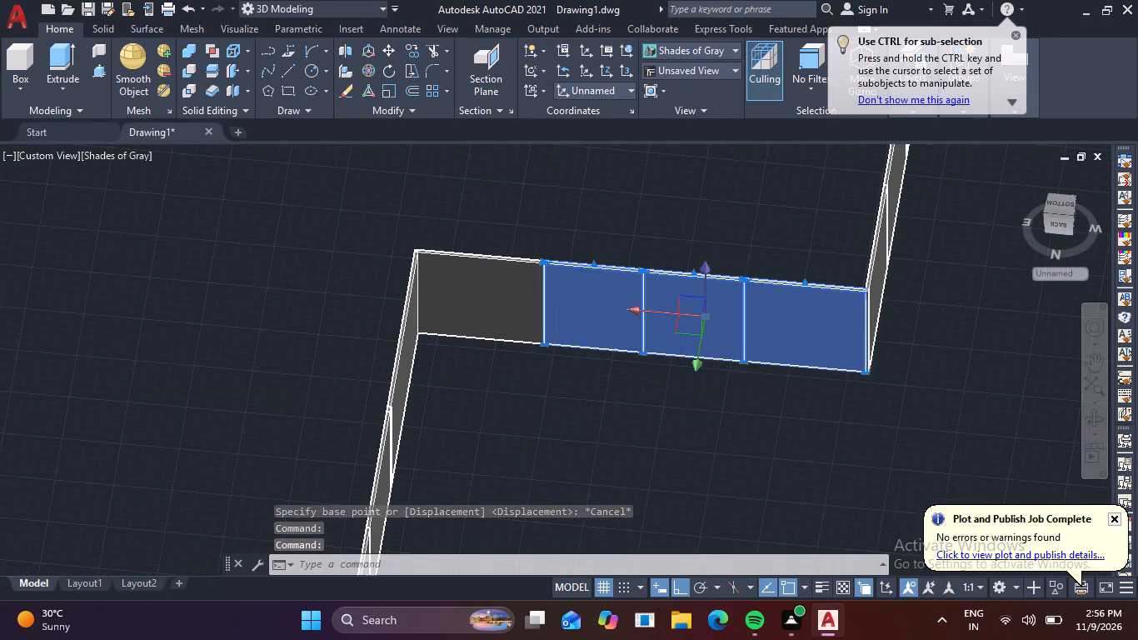
click(500, 294)
key(c)
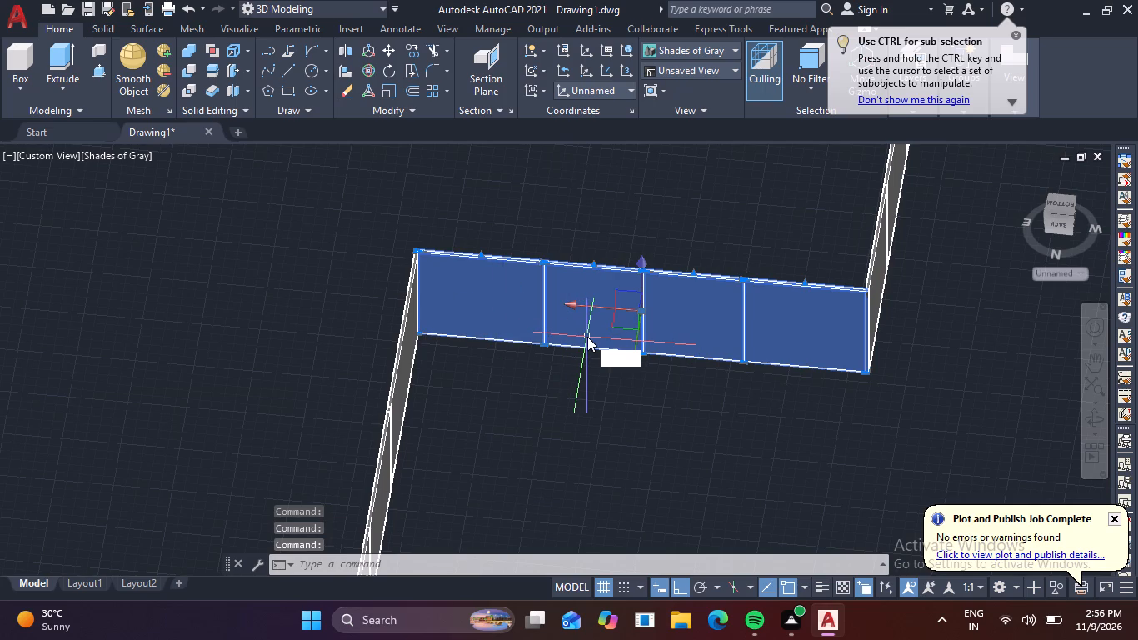
key(o)
key(space)
scroll(891, 370, up, 3)
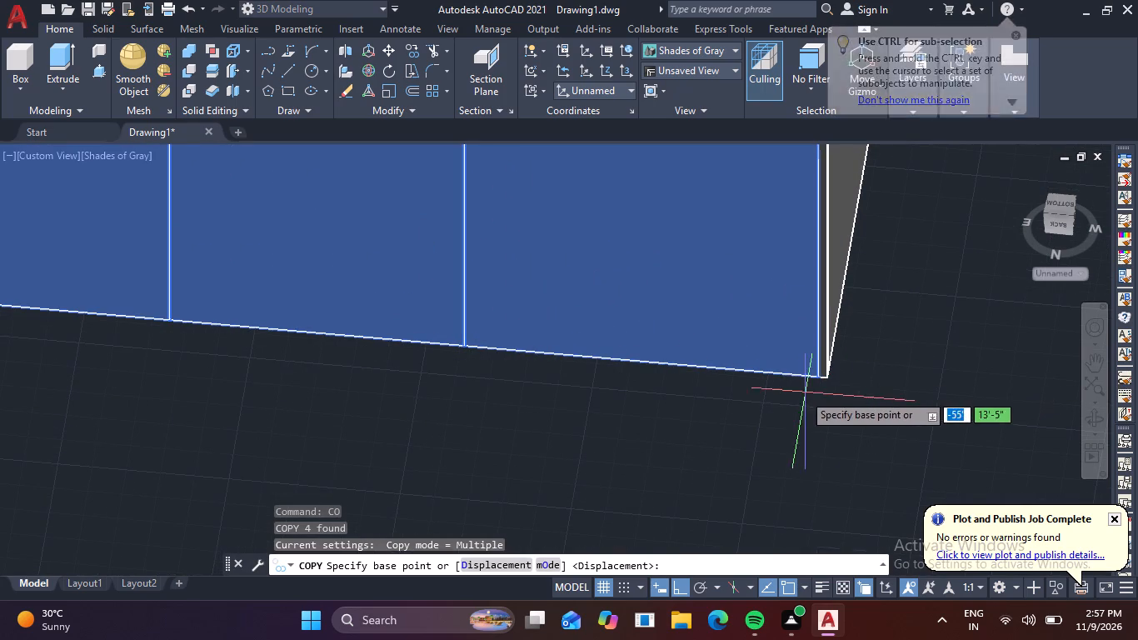
scroll(815, 387, up, 5)
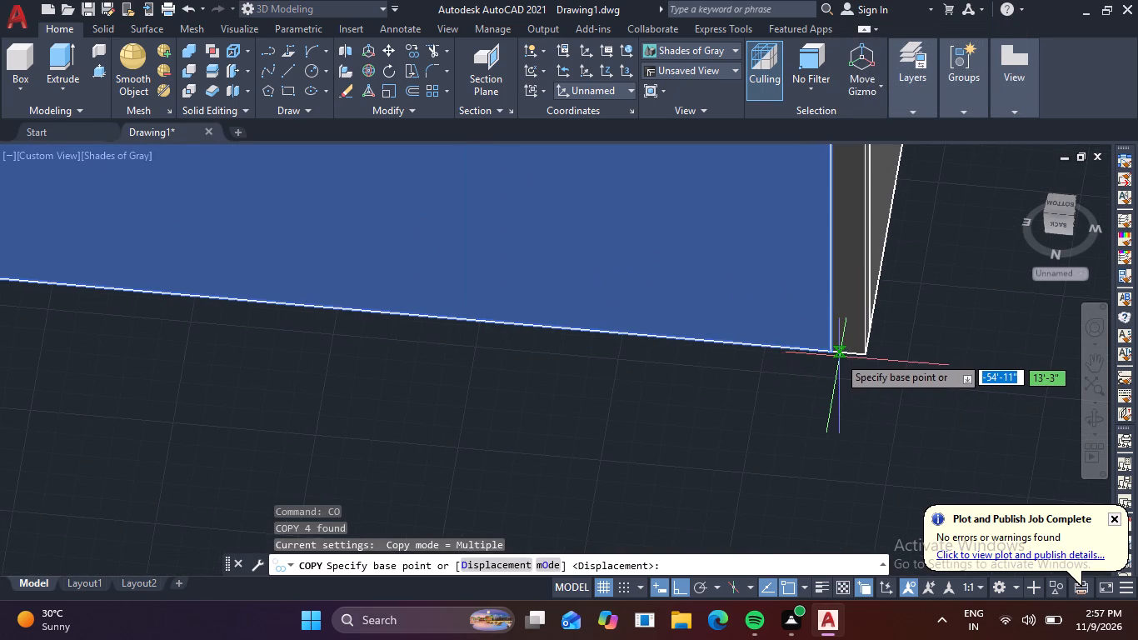
click(827, 352)
scroll(751, 448, down, 3)
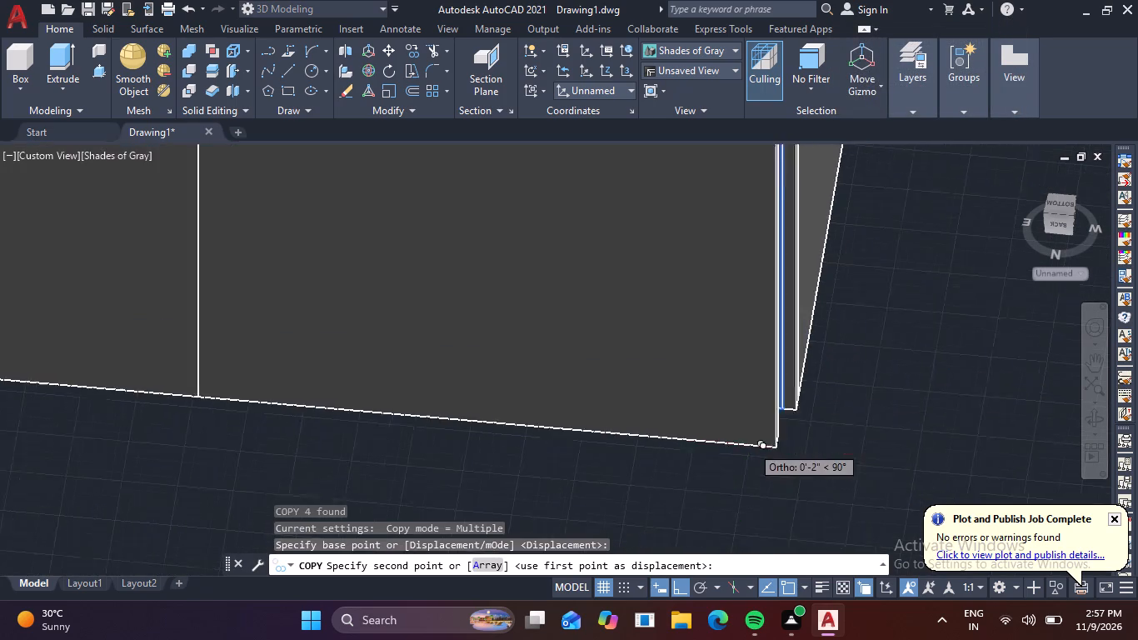
scroll(755, 456, down, 2)
middle_drag(759, 487, 760, 375)
scroll(741, 447, down, 4)
middle_drag(746, 490, 725, 391)
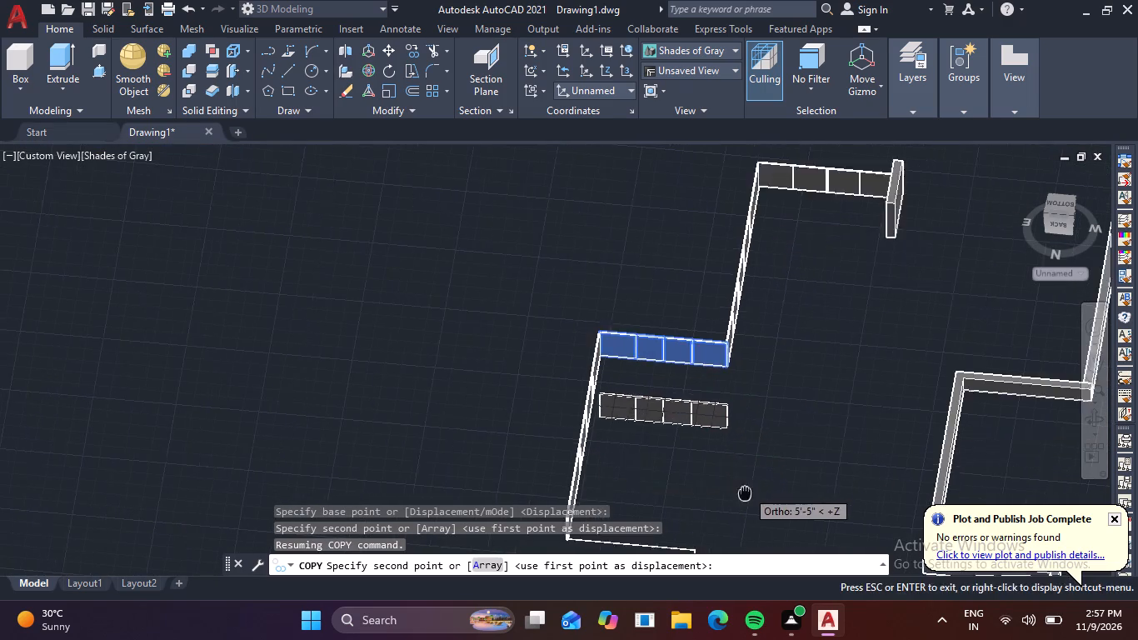
middle_drag(725, 391, 752, 276)
scroll(705, 453, up, 6)
middle_drag(762, 299, 696, 578)
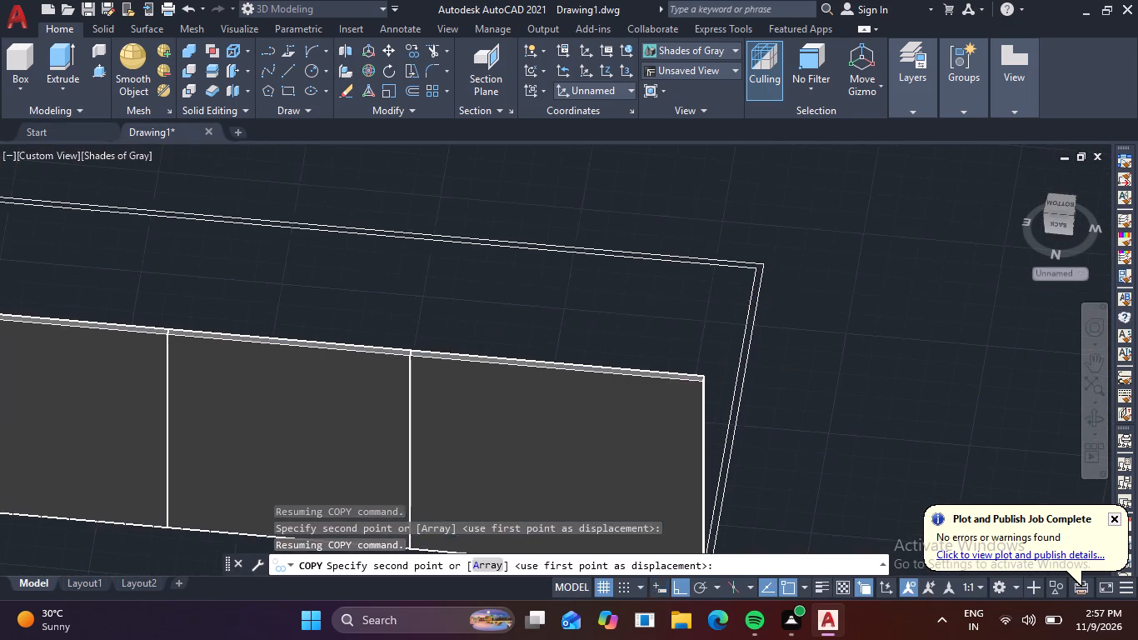
scroll(770, 315, up, 5)
middle_drag(772, 248, 681, 583)
scroll(599, 478, up, 3)
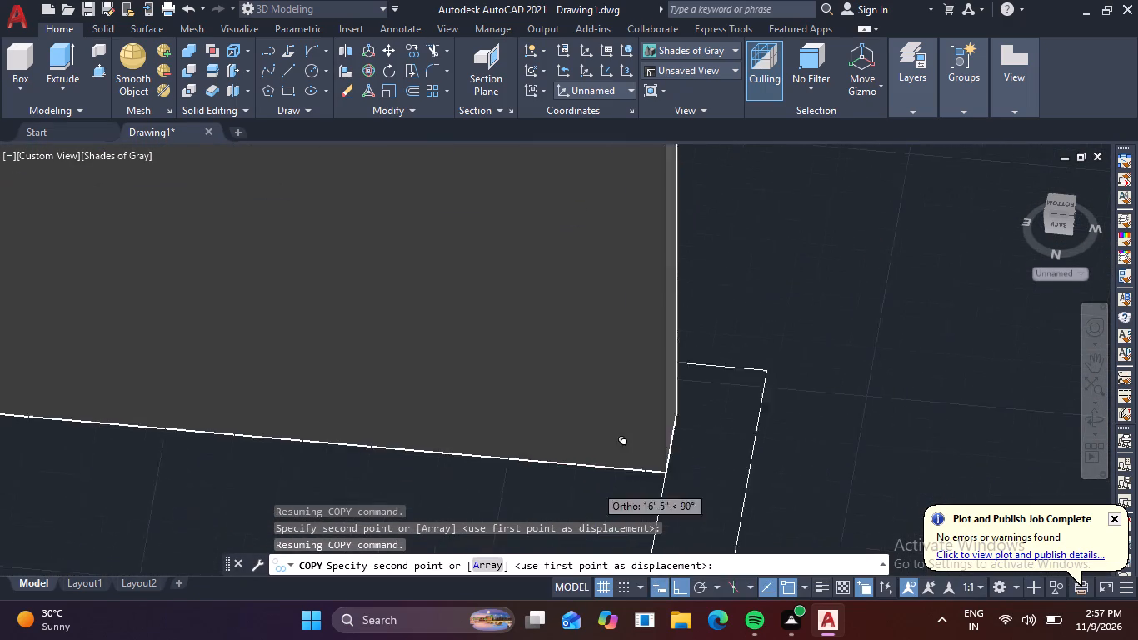
scroll(618, 441, up, 1)
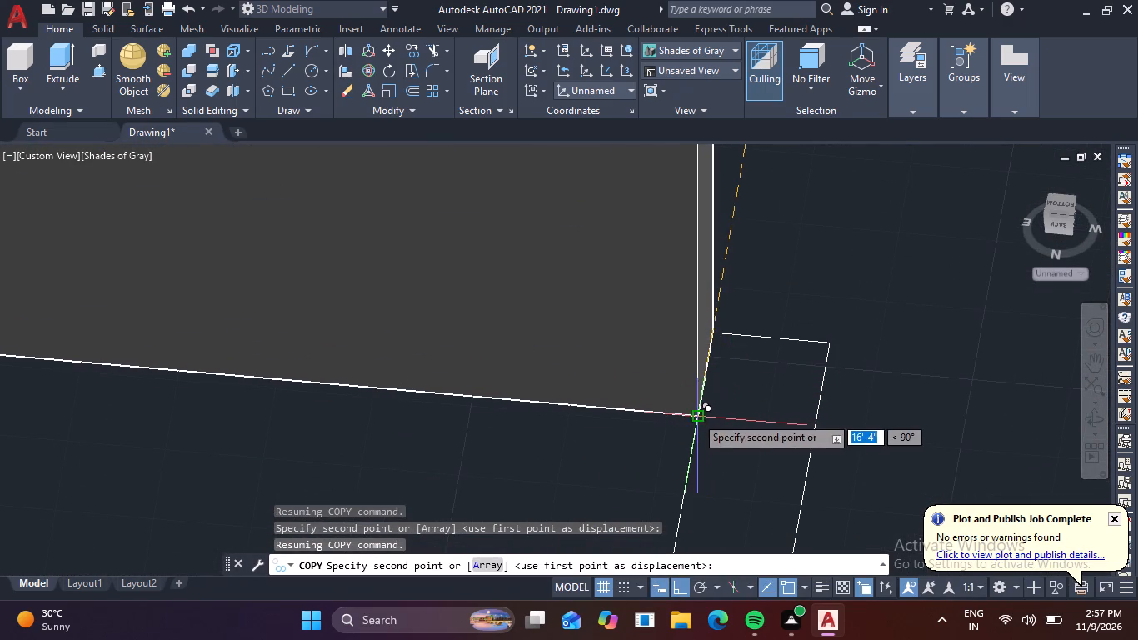
click(696, 415)
scroll(633, 502, down, 6)
key(F1)
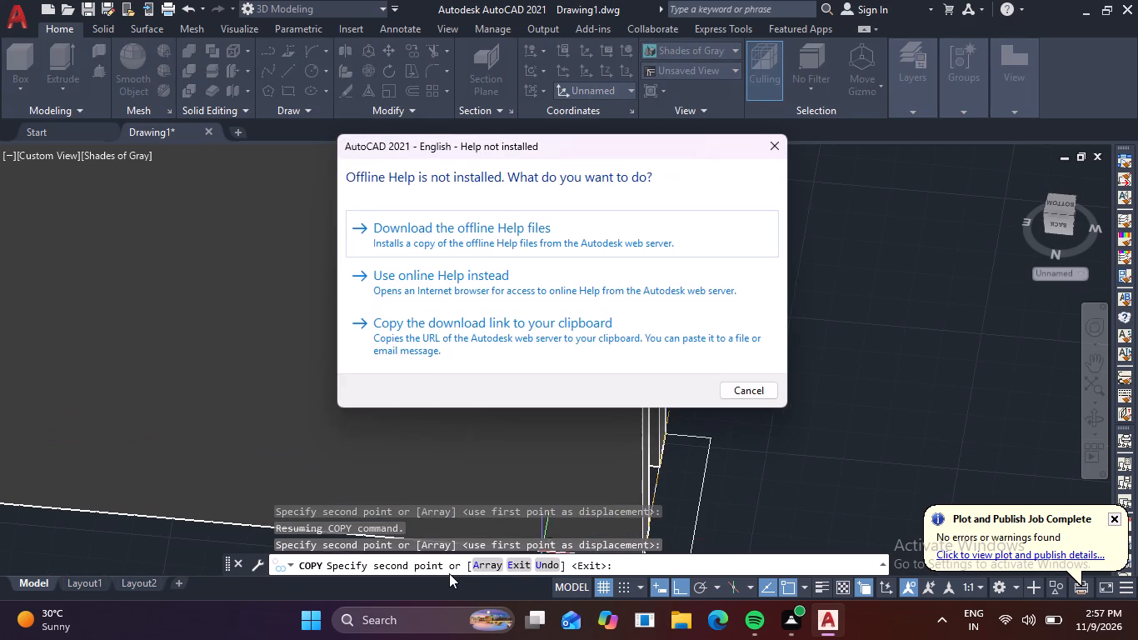
key(Escape)
key(Escape)
key(Escape)
Draw a line across the band from the copied panels' end corner to the opposite edge, marking off a corner square.
scroll(467, 503, down, 10)
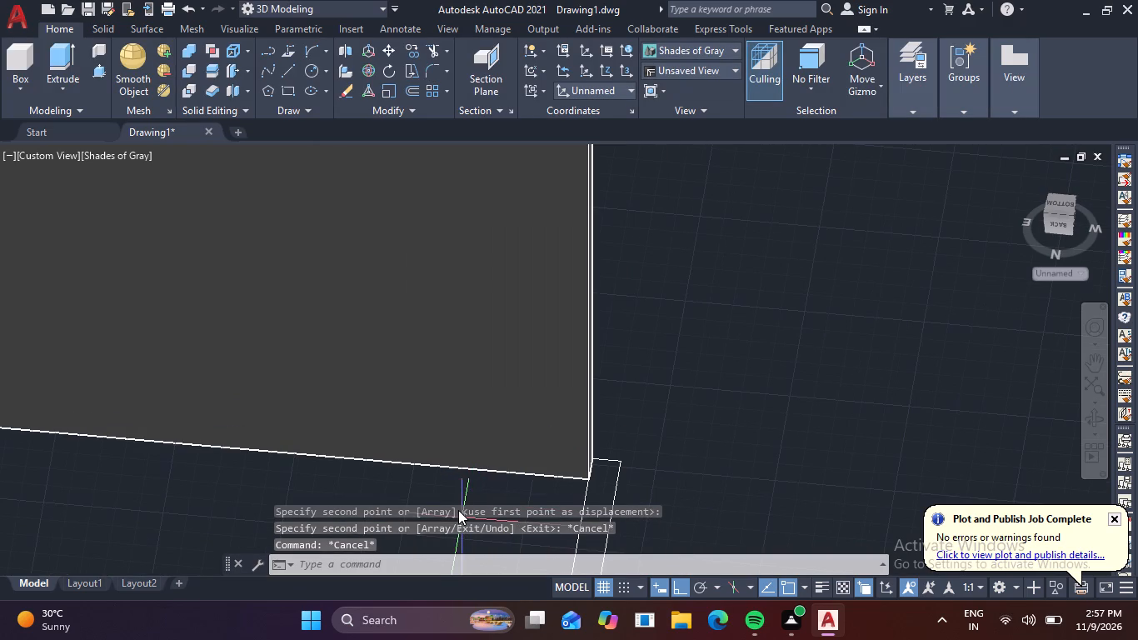
scroll(457, 432, down, 7)
middle_drag(542, 433, 625, 412)
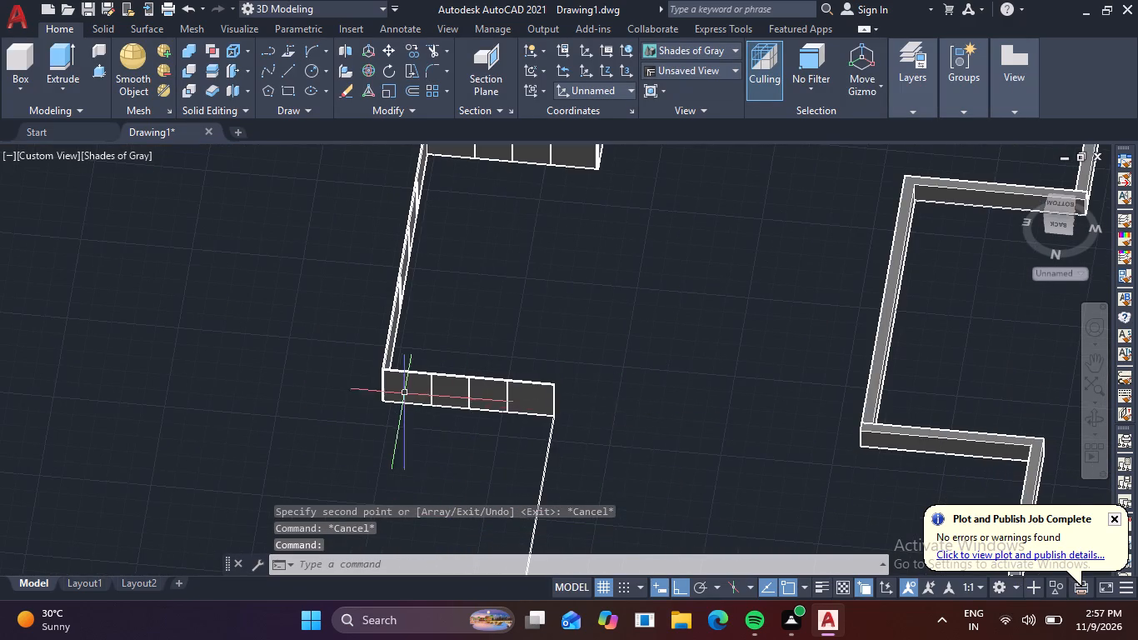
scroll(403, 390, up, 5)
middle_drag(557, 425, 307, 415)
middle_drag(578, 423, 287, 422)
middle_drag(645, 422, 357, 392)
scroll(581, 467, up, 2)
scroll(576, 477, down, 4)
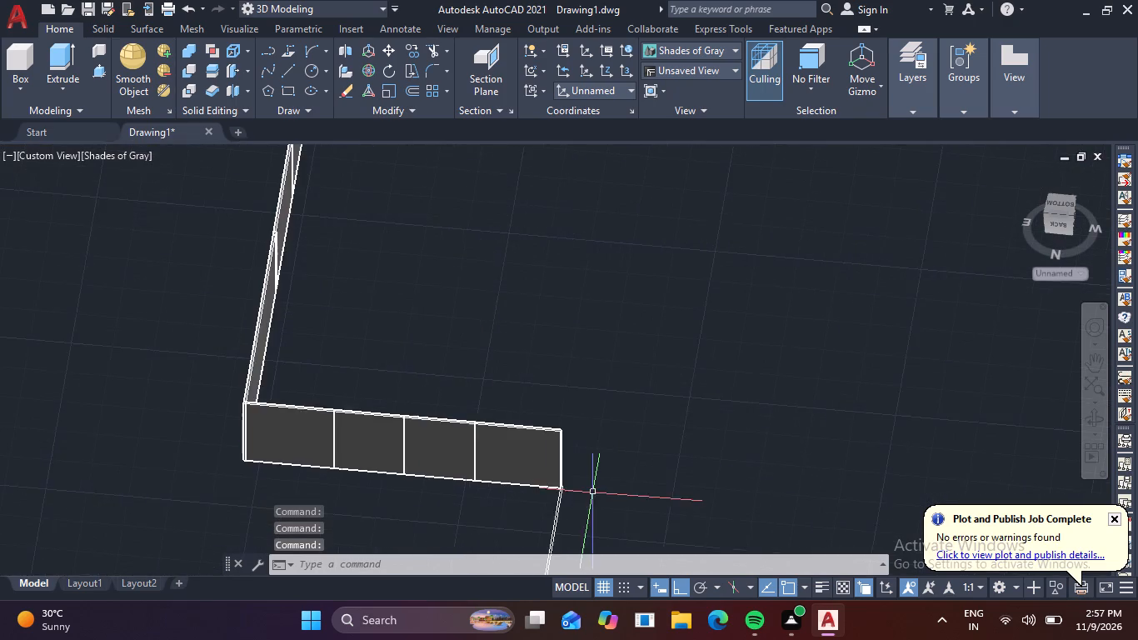
middle_drag(595, 493, 540, 417)
scroll(506, 425, up, 9)
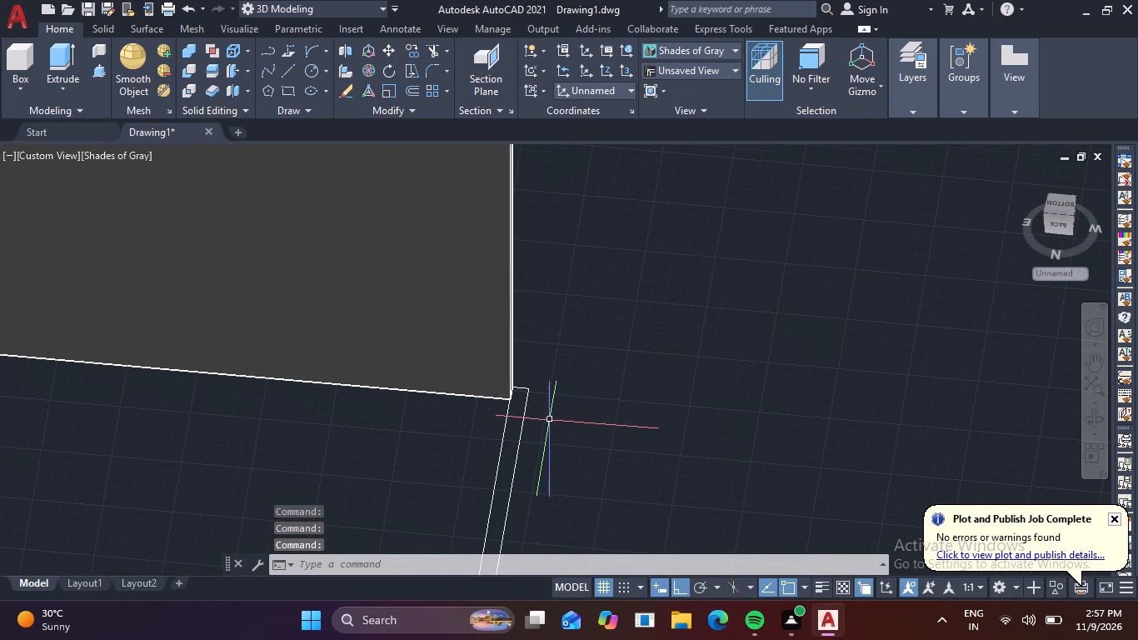
text(l)
key(space)
scroll(506, 400, up, 3)
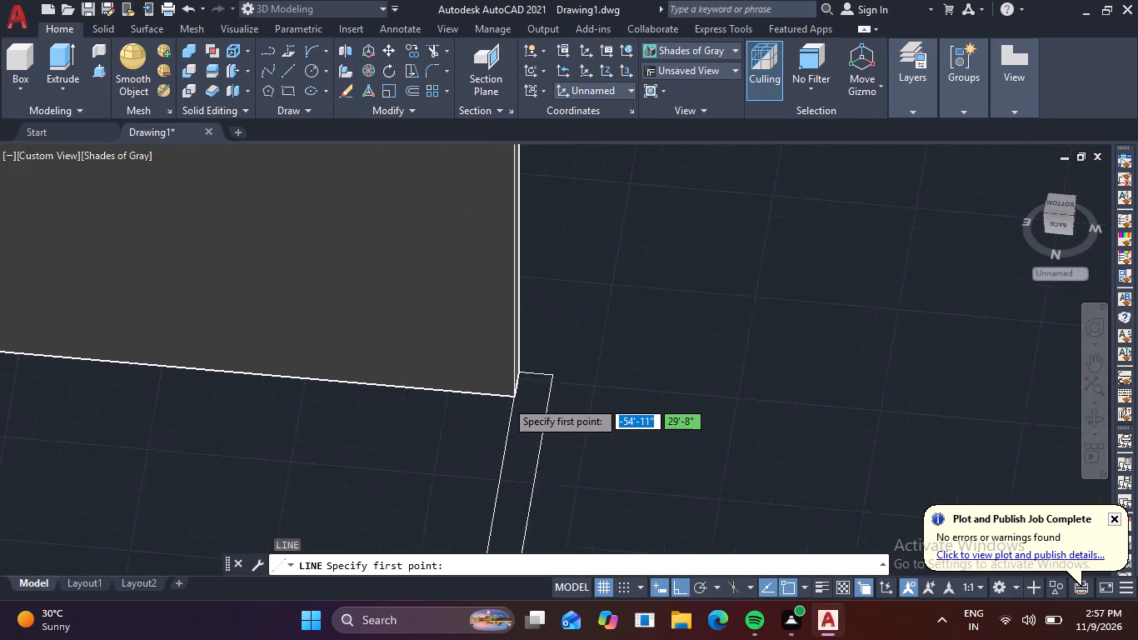
scroll(505, 391, up, 1)
click(522, 393)
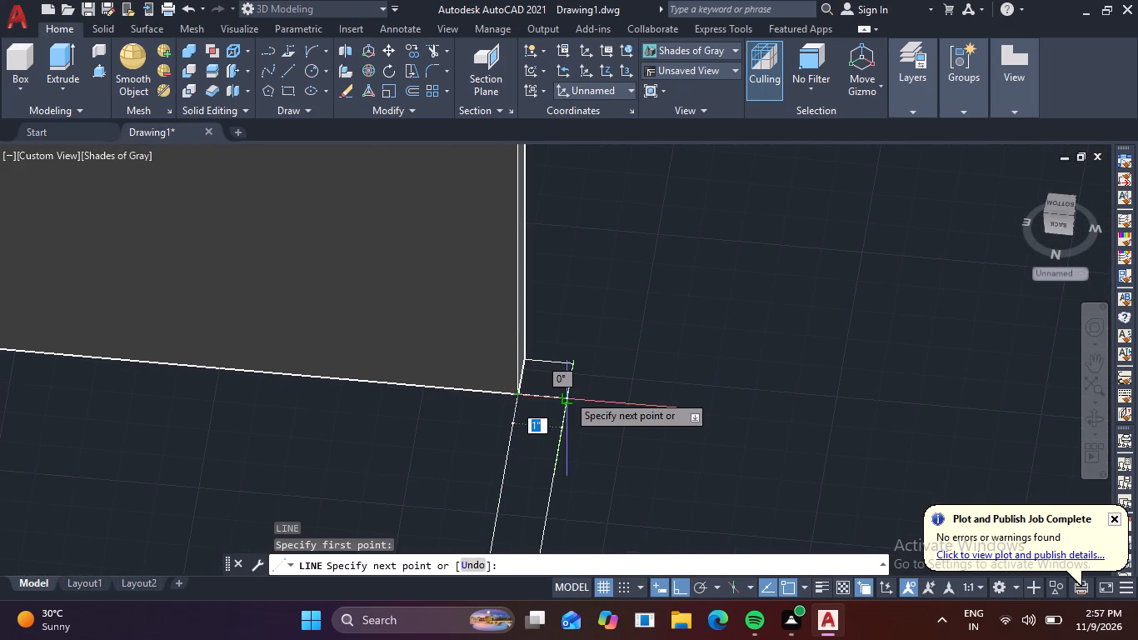
click(569, 394)
key(space)
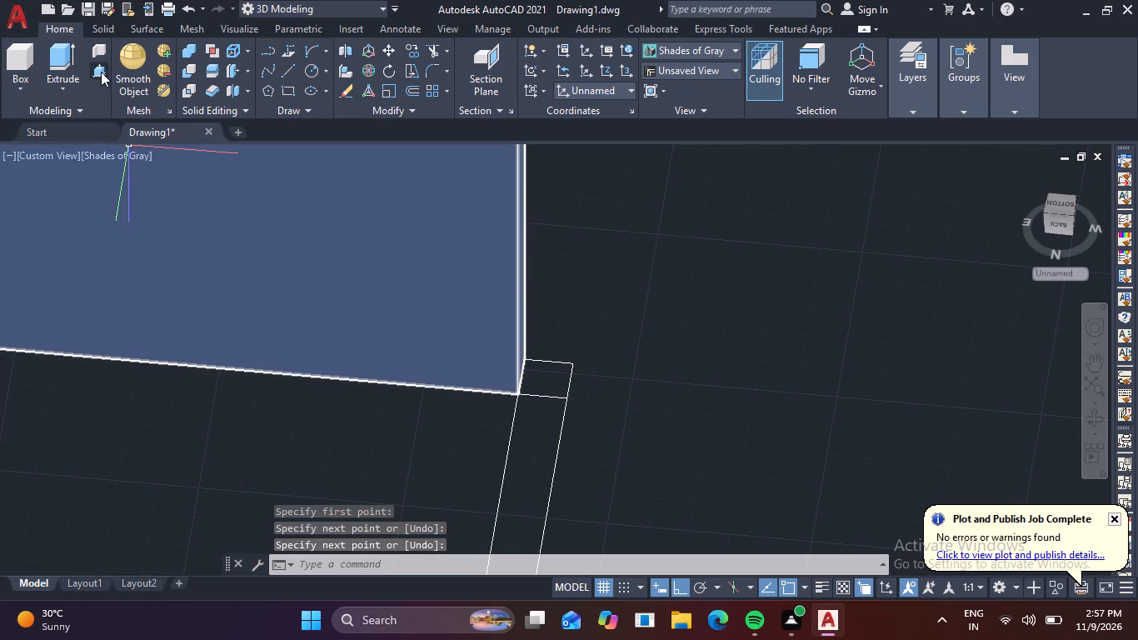
Presspull the new corner square at the end of the copied panels upward, reusing the previous extrusion height.
click(102, 72)
click(555, 378)
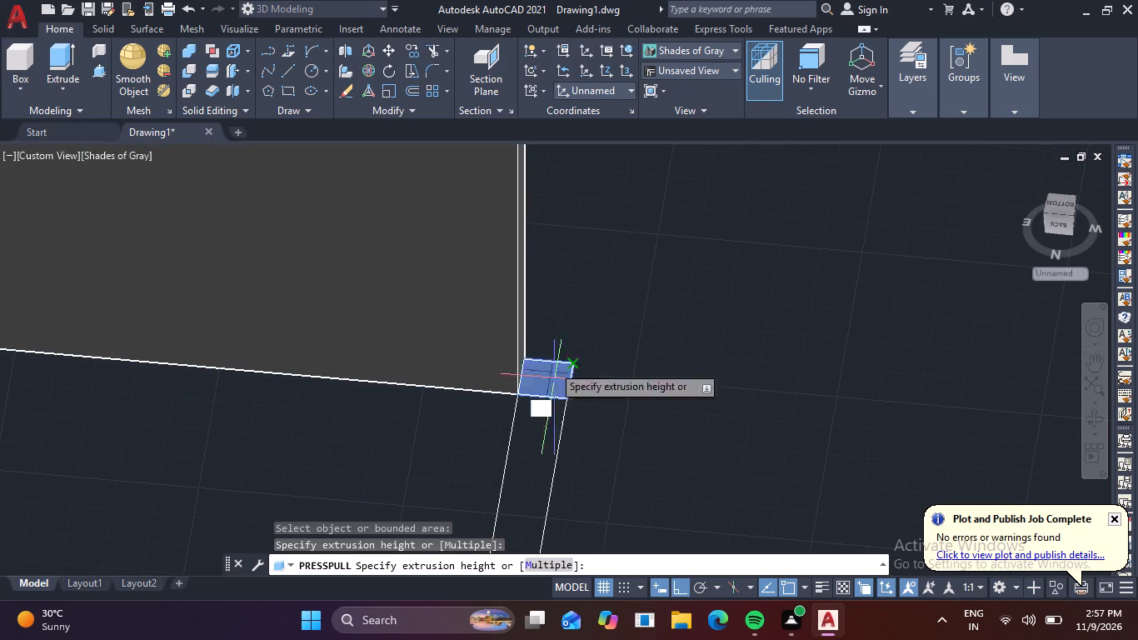
scroll(646, 203, down, 3)
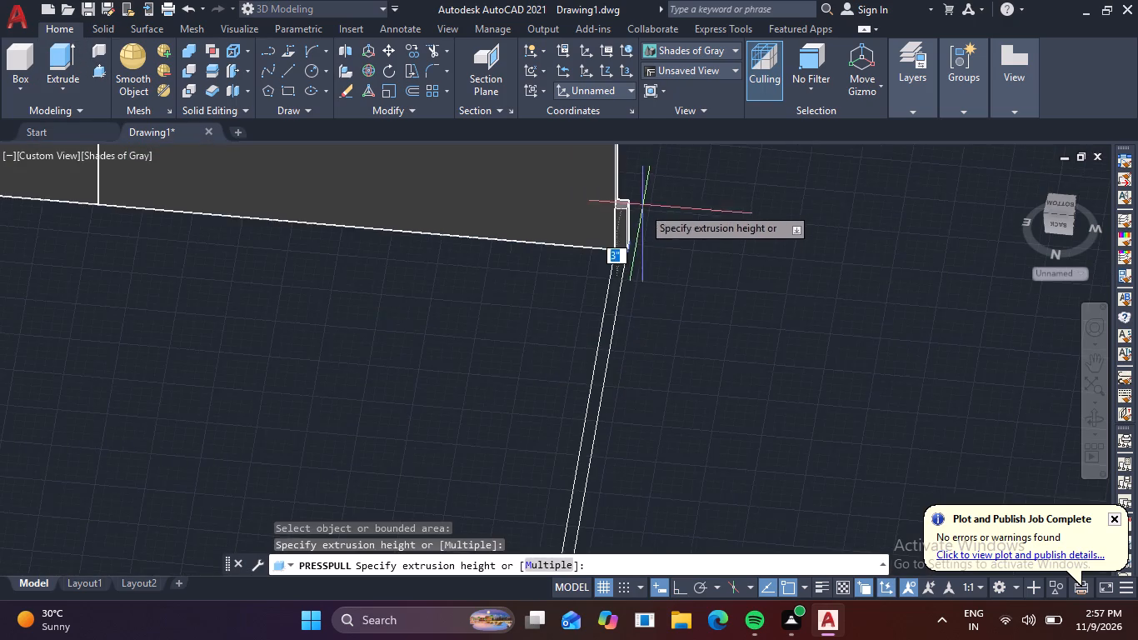
middle_drag(644, 247, 646, 397)
middle_drag(637, 258, 593, 510)
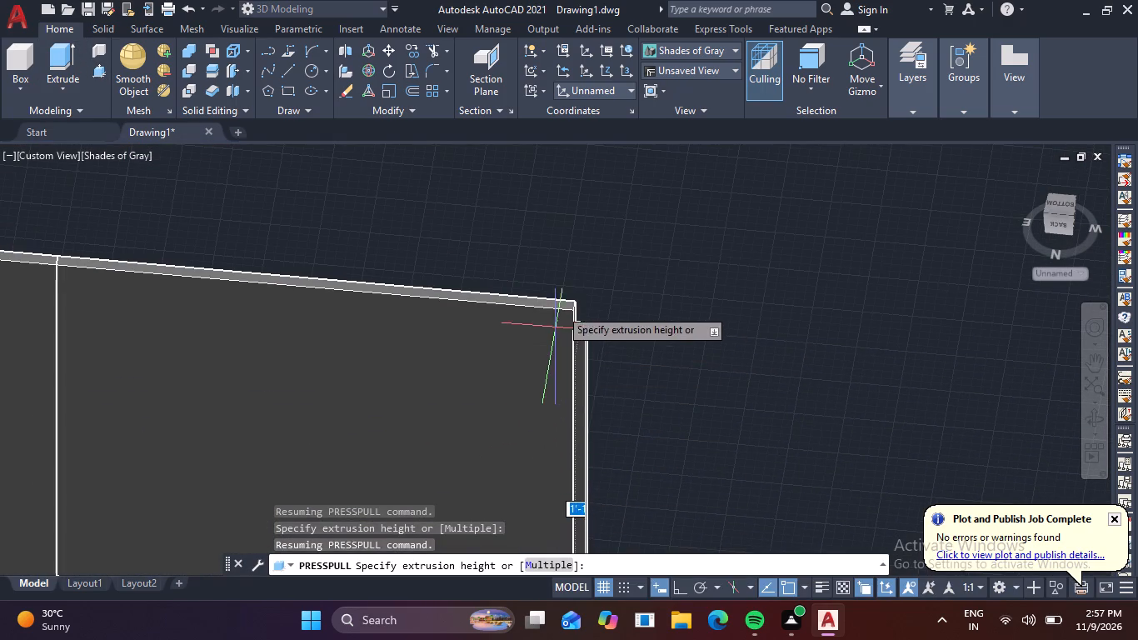
key(space)
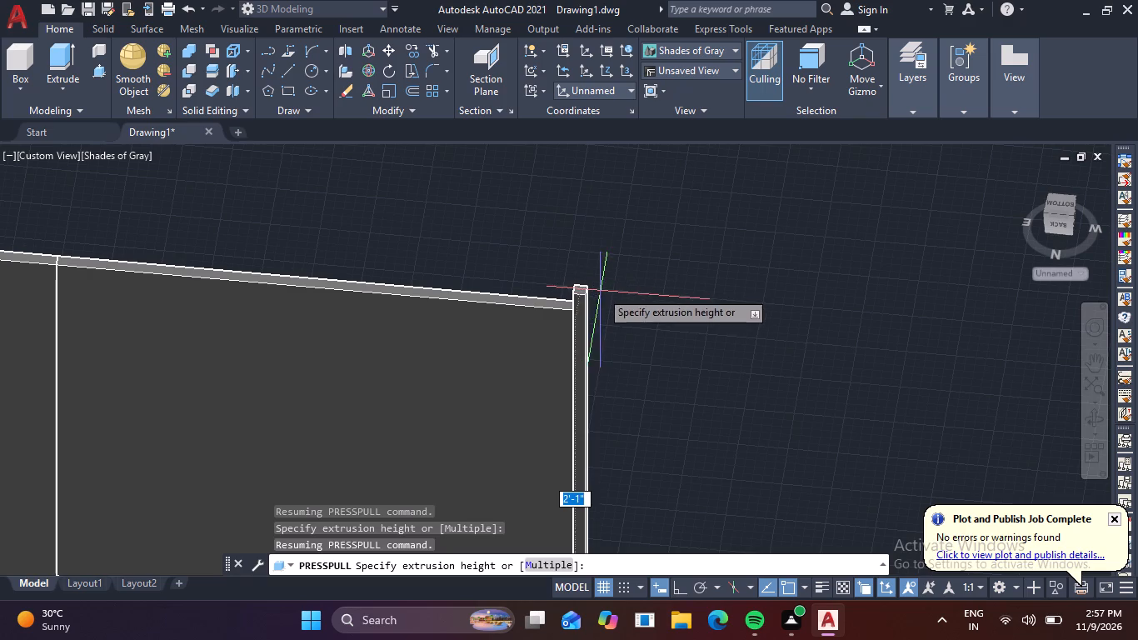
scroll(601, 353, down, 3)
middle_drag(626, 449, 637, 349)
scroll(598, 399, up, 1)
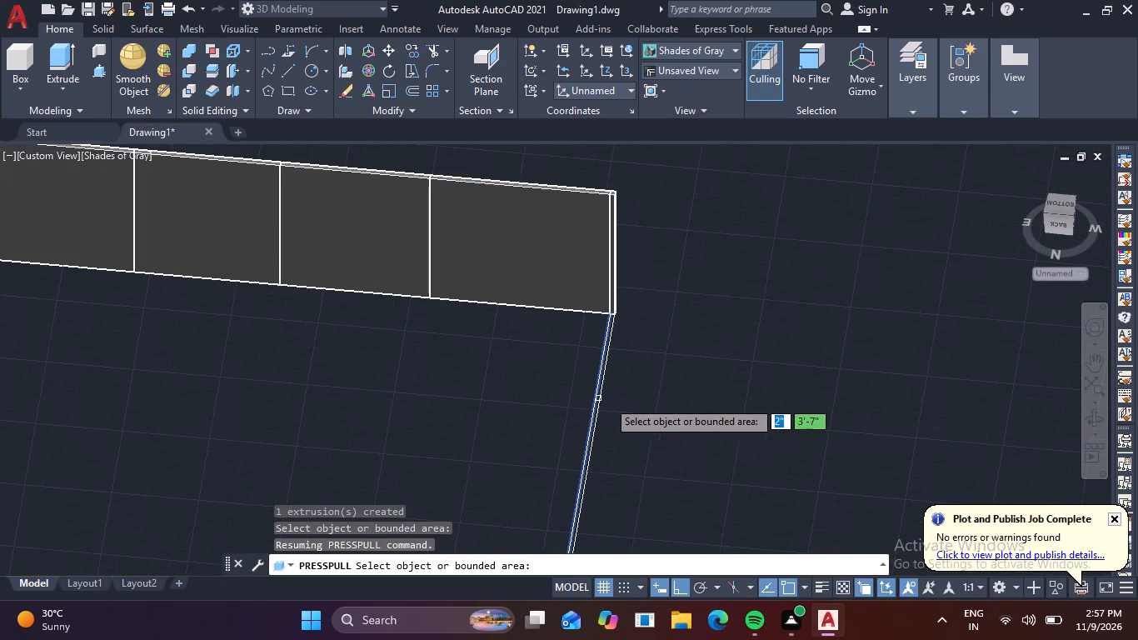
key(Escape)
Draw a 0.6 by 1.5 inch rectangle across the band on the next long stretch, beyond the copied panels' corner.
scroll(622, 402, down, 1)
shift+middle_drag(265, 459, 314, 470)
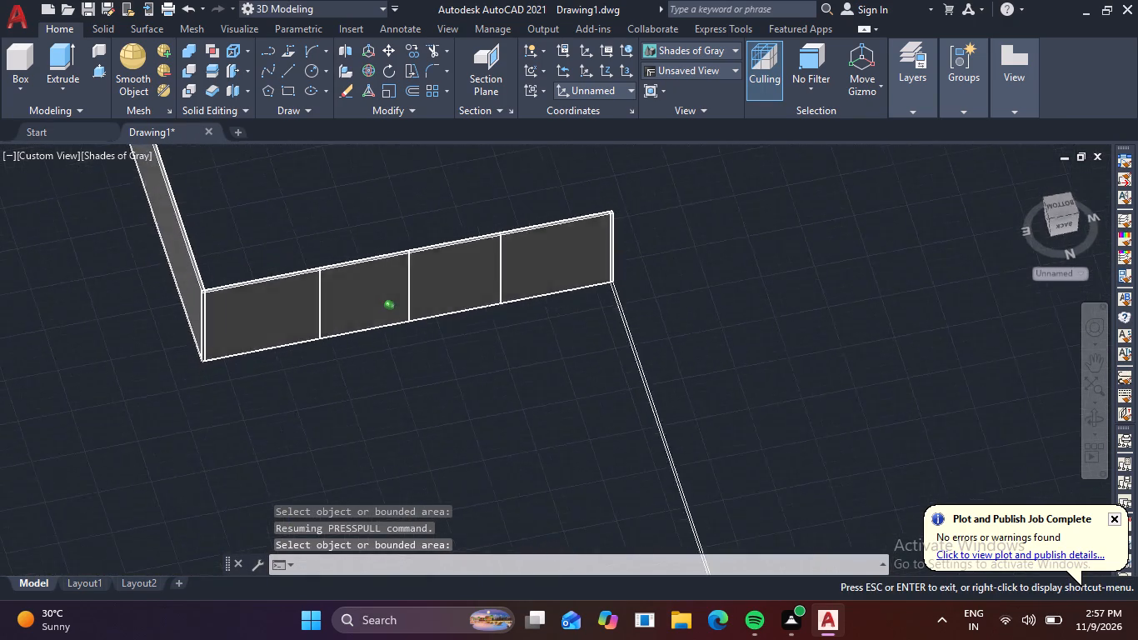
shift+middle_drag(314, 470, 397, 443)
scroll(476, 387, down, 2)
middle_drag(535, 363, 487, 382)
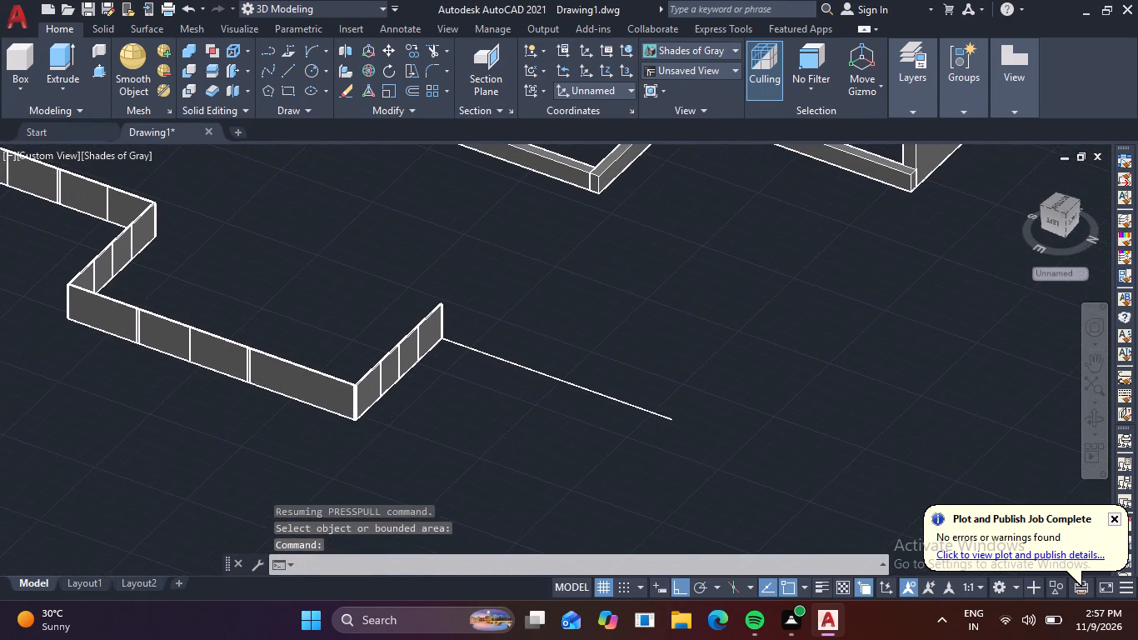
scroll(630, 371, up, 3)
middle_drag(265, 357, 325, 440)
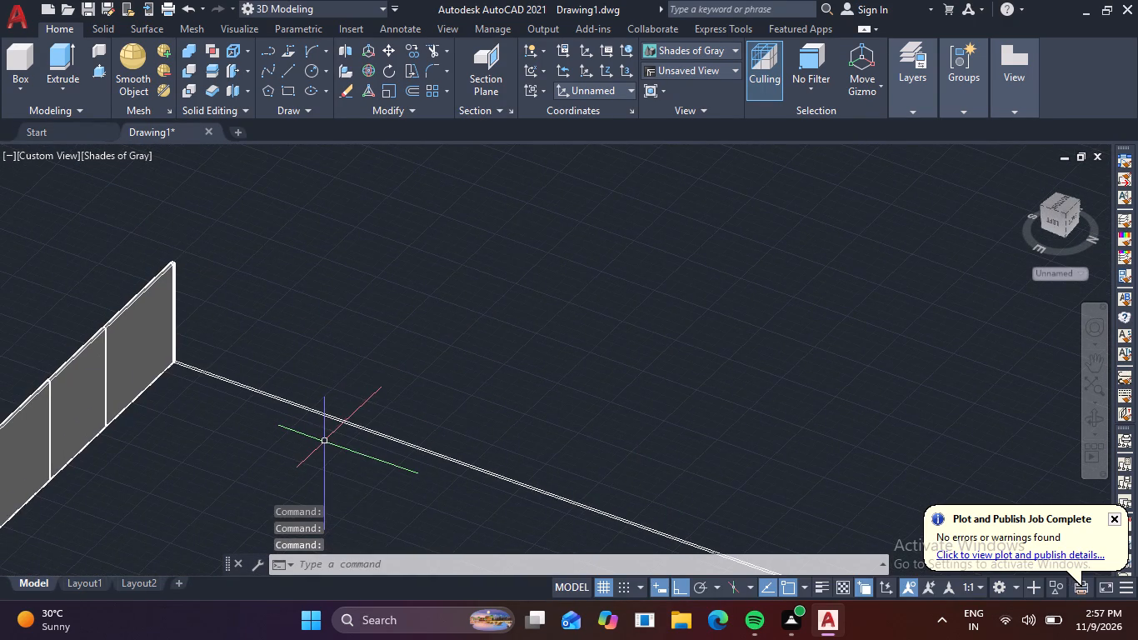
text(re)
key(c)
key(space)
scroll(310, 389, up, 2)
middle_drag(270, 389, 312, 417)
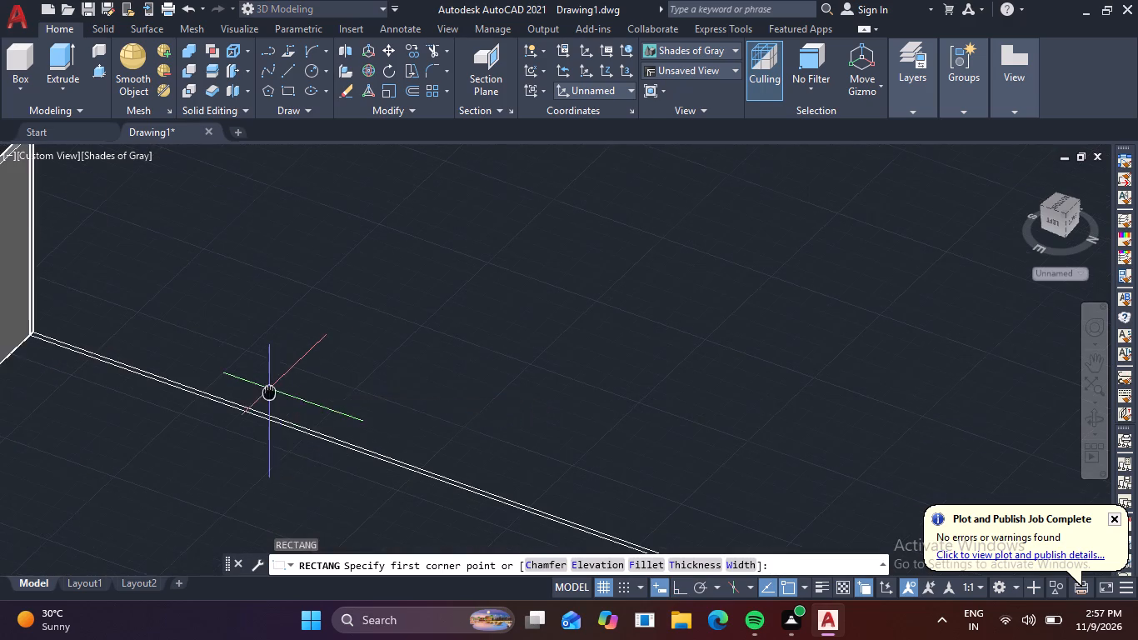
middle_drag(312, 417, 400, 471)
middle_drag(376, 501, 331, 437)
scroll(367, 450, up, 3)
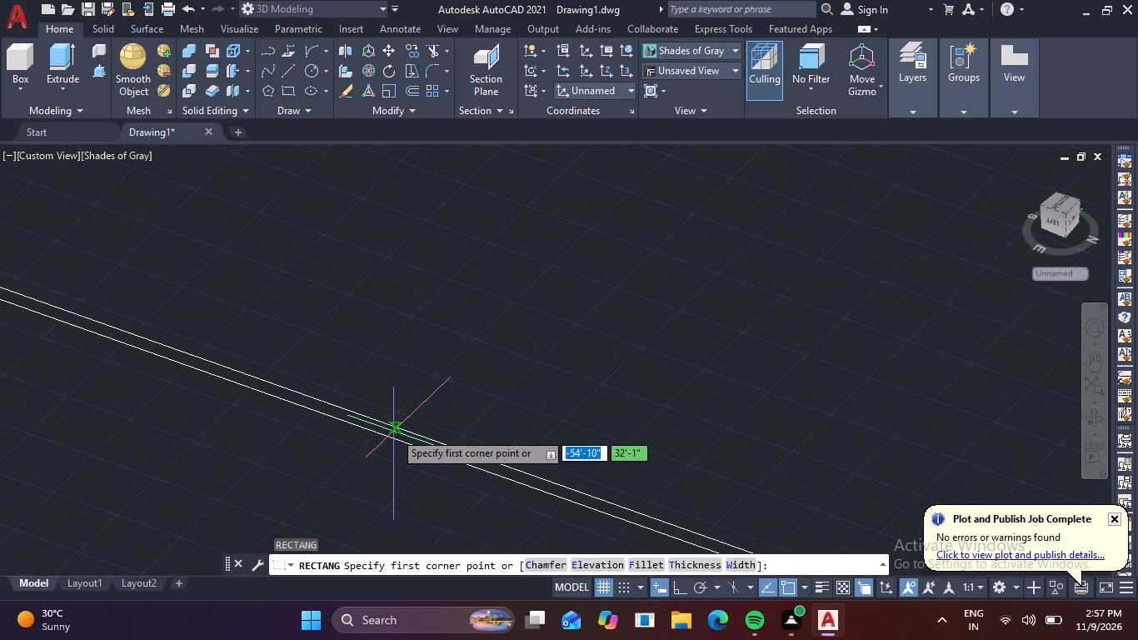
click(395, 432)
scroll(407, 440, up, 2)
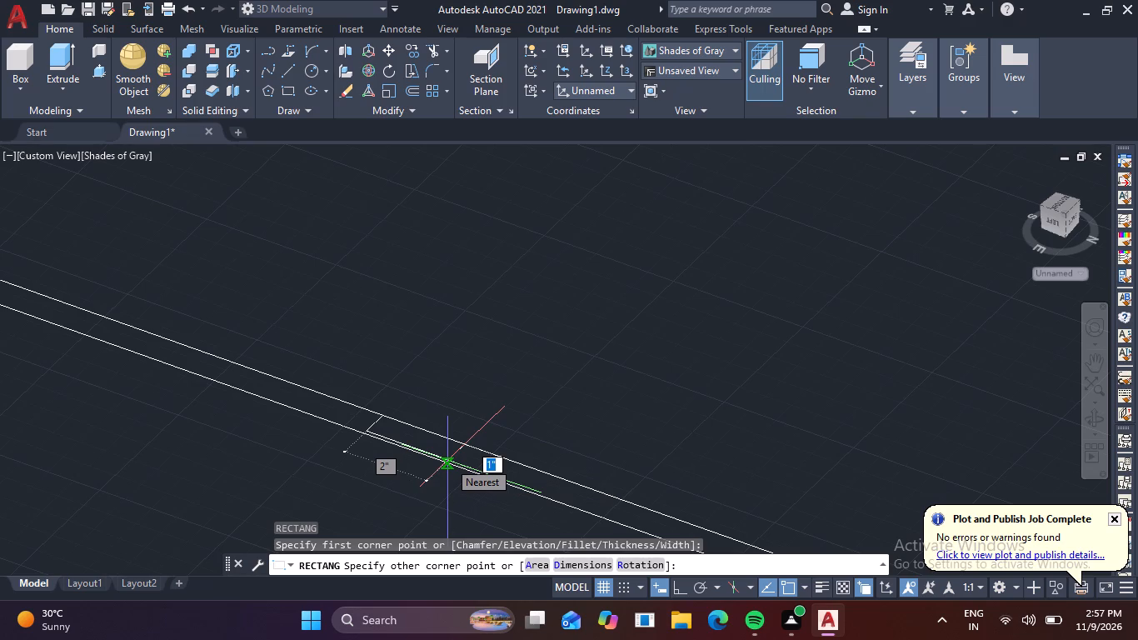
key(period)
key(6)
key(Tab)
text(1.5)
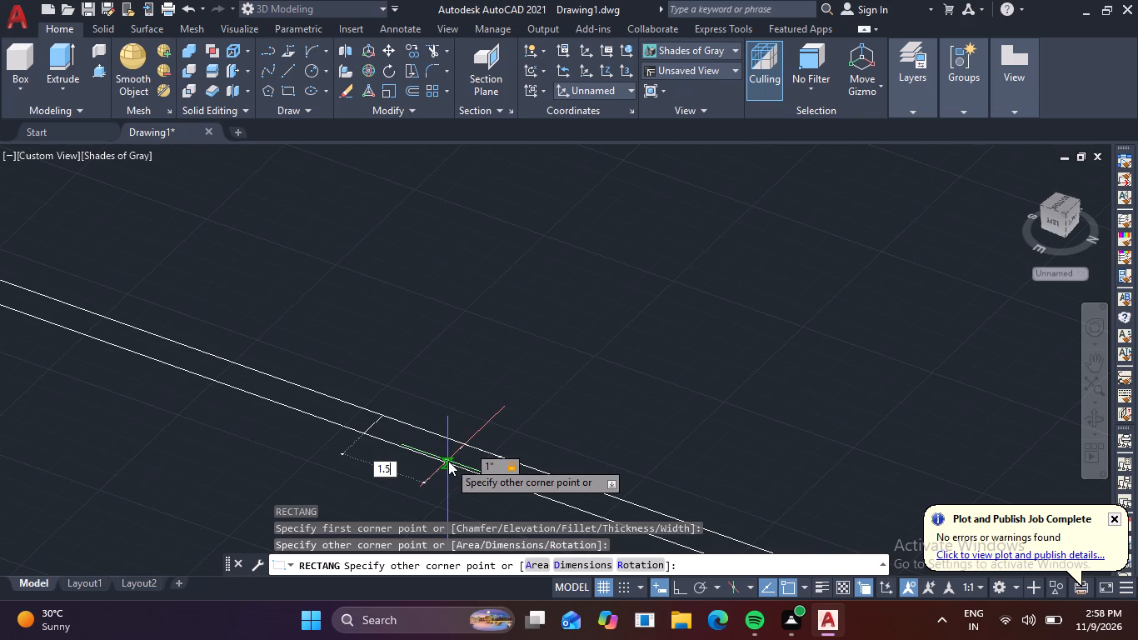
key(Return)
Draw a second 0.6 by 1.5 inch rectangle across the band, farther along the same stretch from the corner.
scroll(442, 454, down, 3)
middle_drag(522, 467, 292, 347)
scroll(401, 382, down, 2)
middle_drag(467, 412, 357, 387)
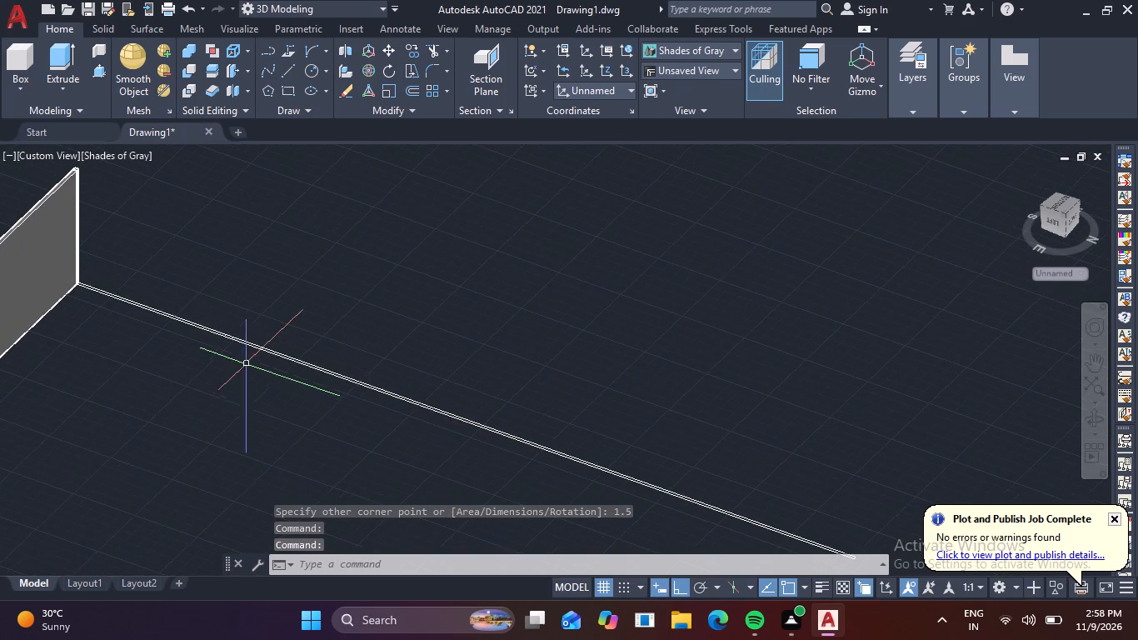
scroll(242, 357, up, 2)
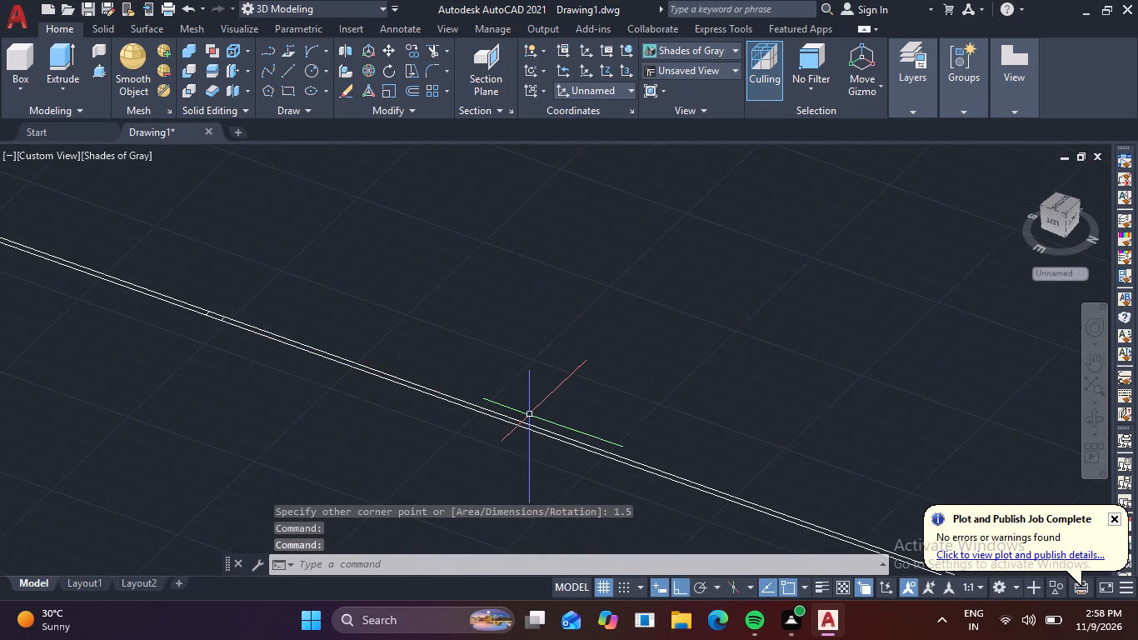
text(rec)
key(space)
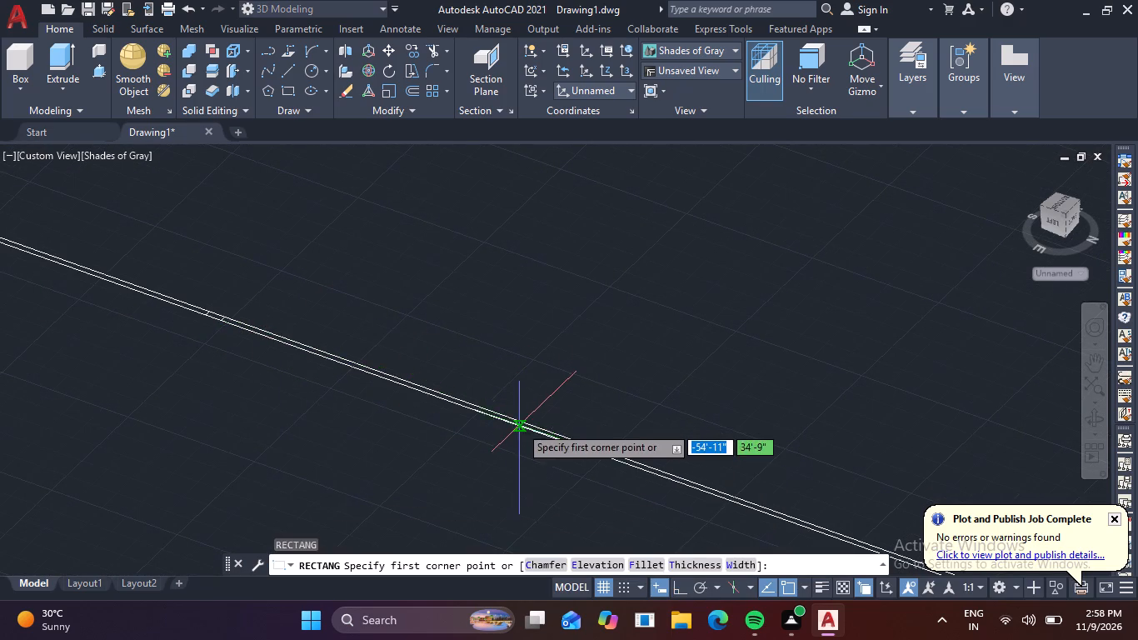
scroll(520, 426, up, 2)
click(474, 402)
scroll(501, 420, up, 4)
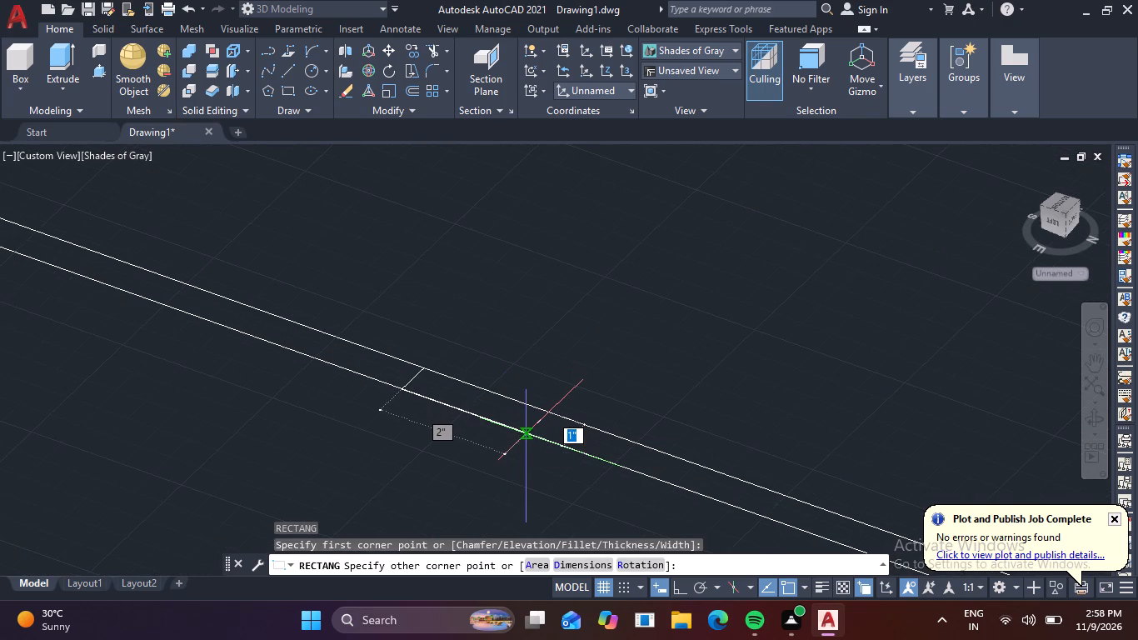
text(.6)
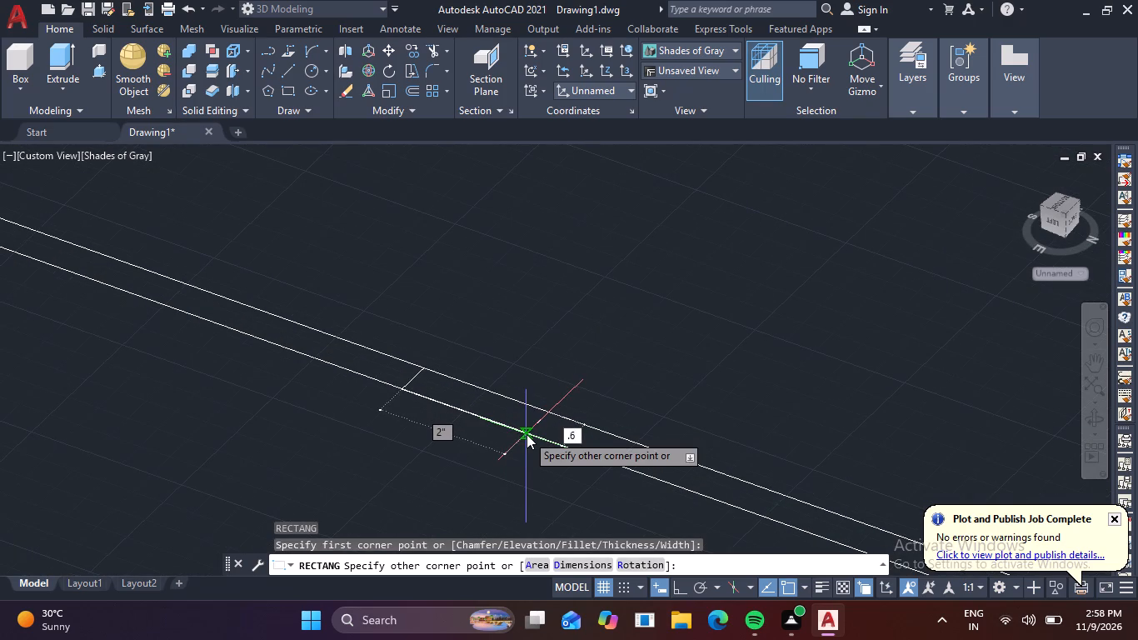
key(Tab)
text(1.5)
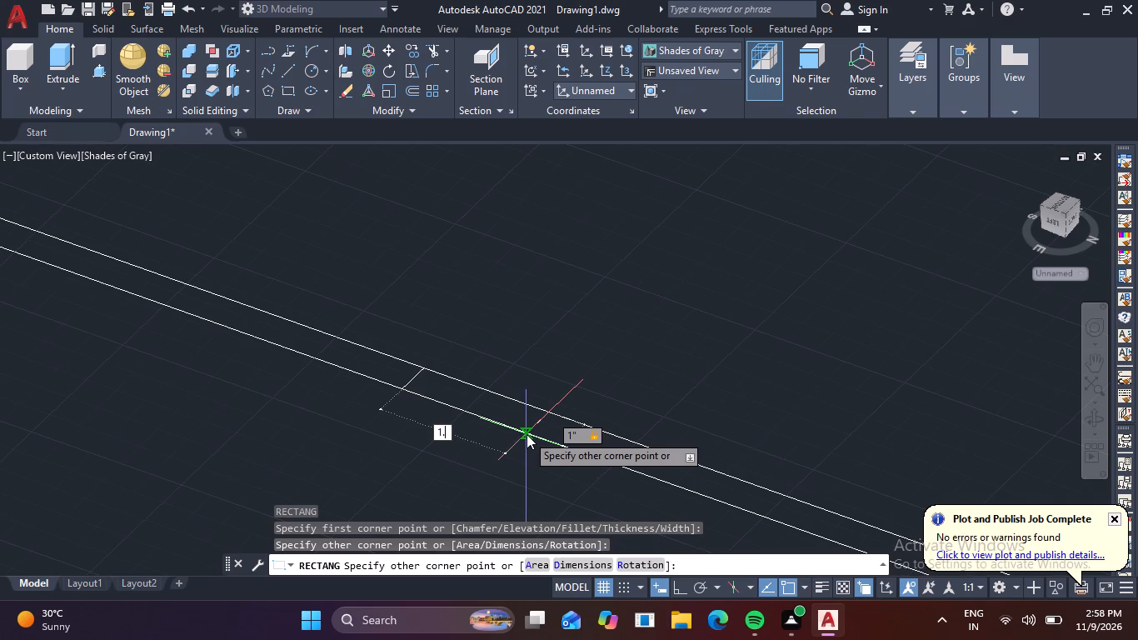
key(Return)
Draw a third 0.6 by 1.5 inch rectangle across the band, between the second one and the stretch's far end.
scroll(526, 422, down, 3)
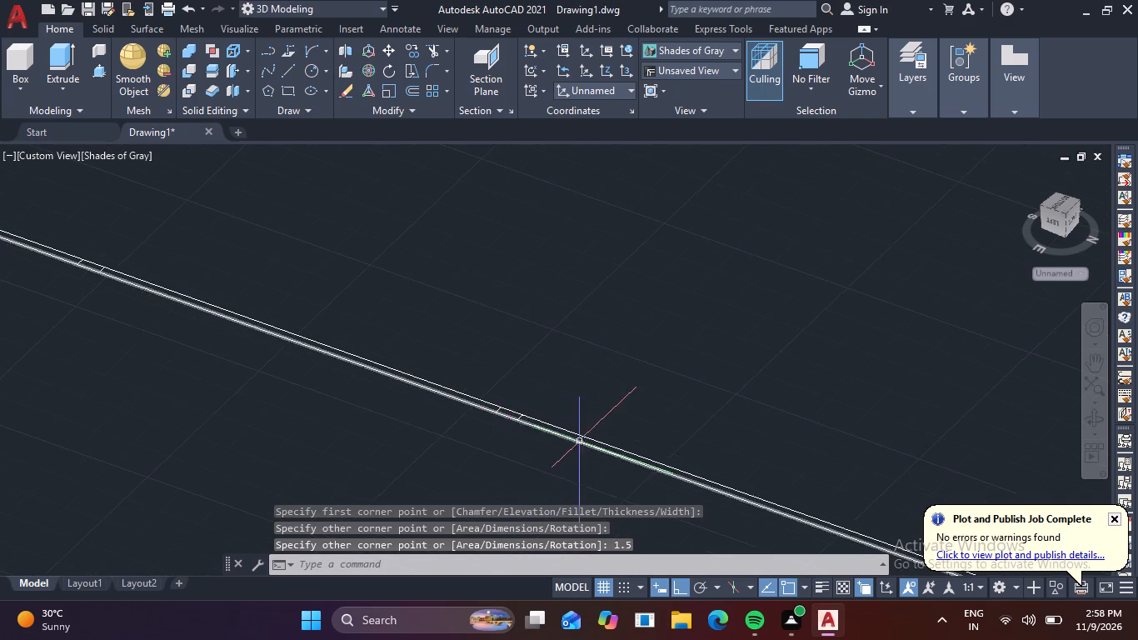
scroll(577, 447, down, 1)
middle_drag(553, 455, 275, 387)
middle_drag(244, 377, 228, 369)
middle_drag(410, 412, 149, 246)
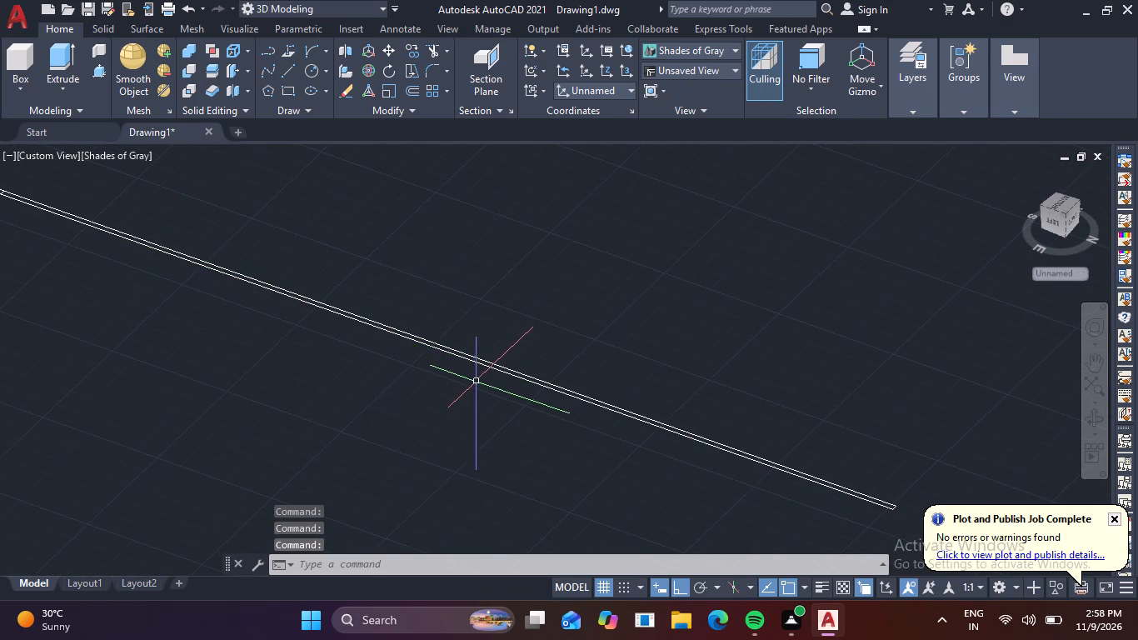
key(space)
scroll(514, 377, up, 3)
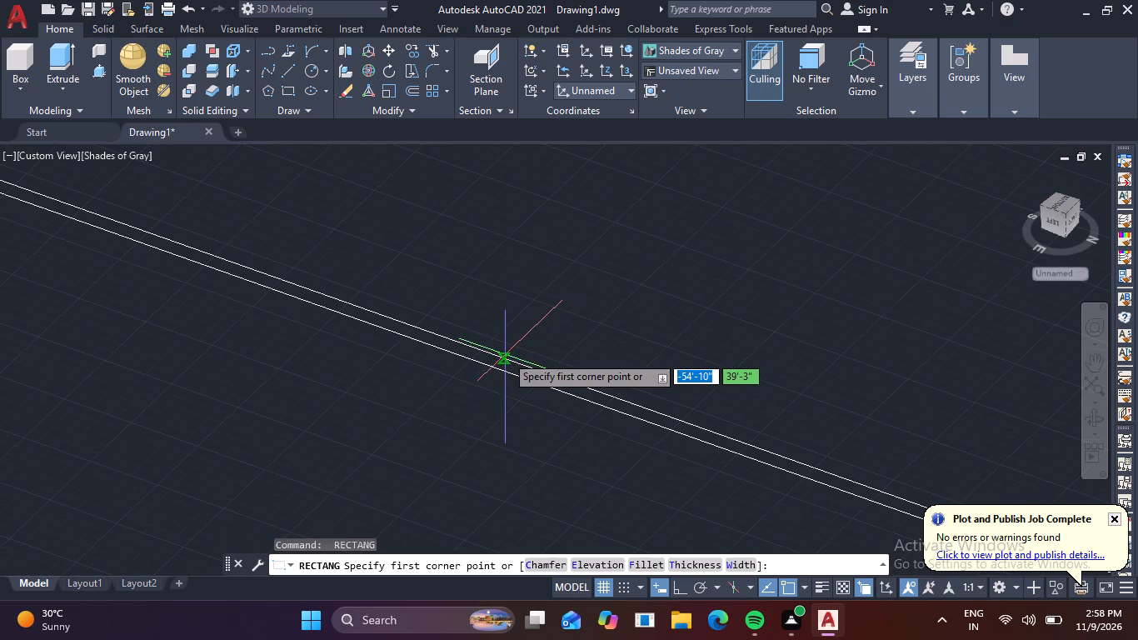
click(461, 342)
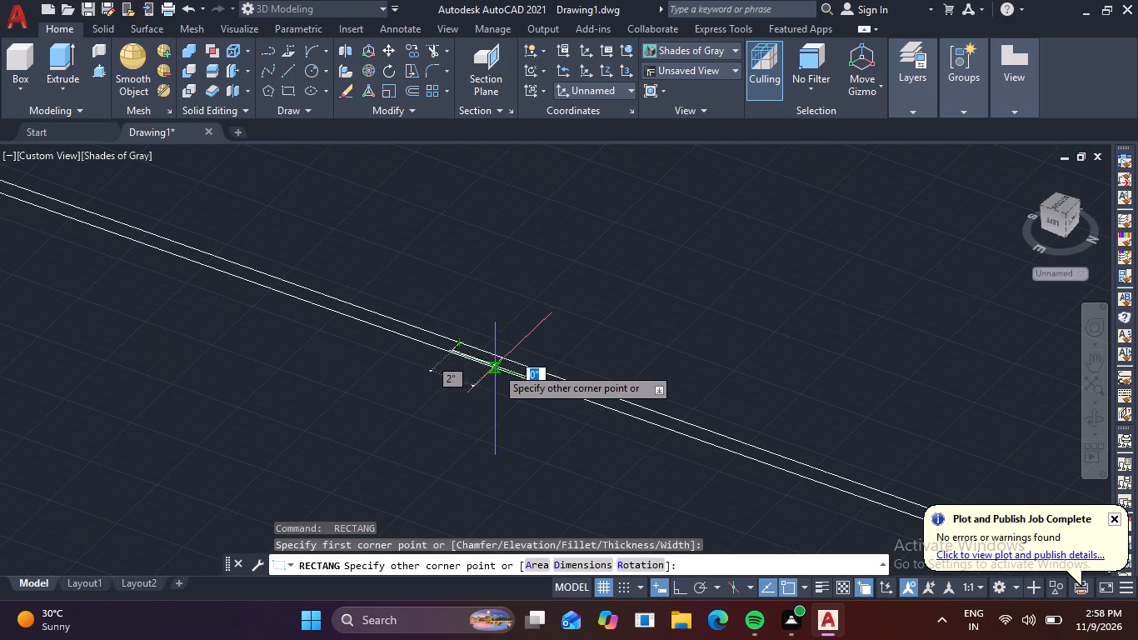
text(.6)
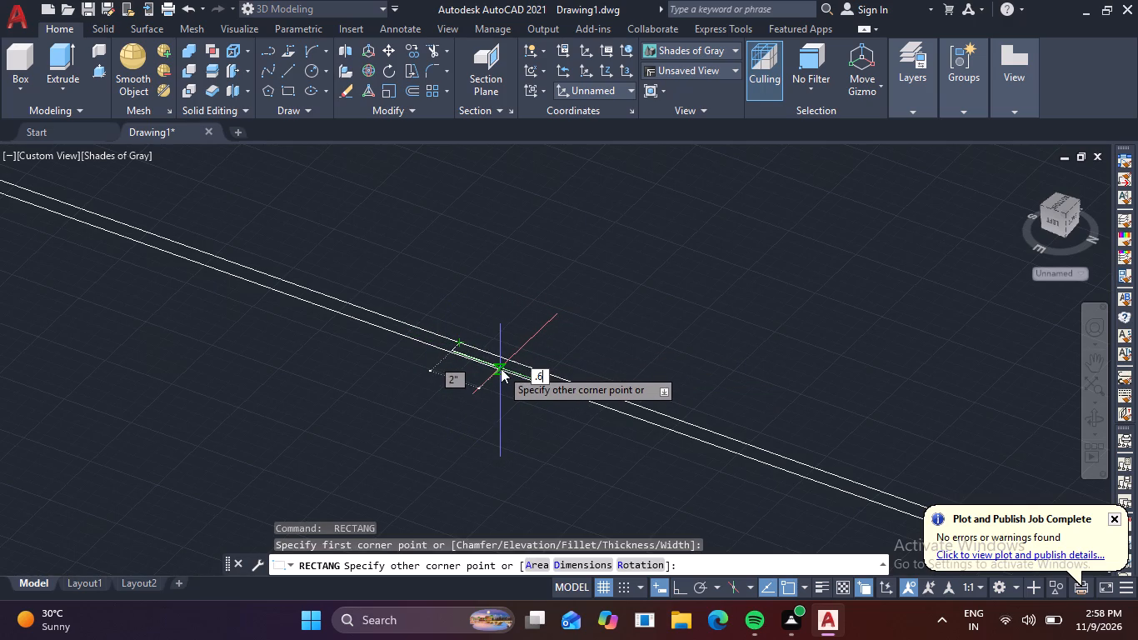
key(Tab)
key(1)
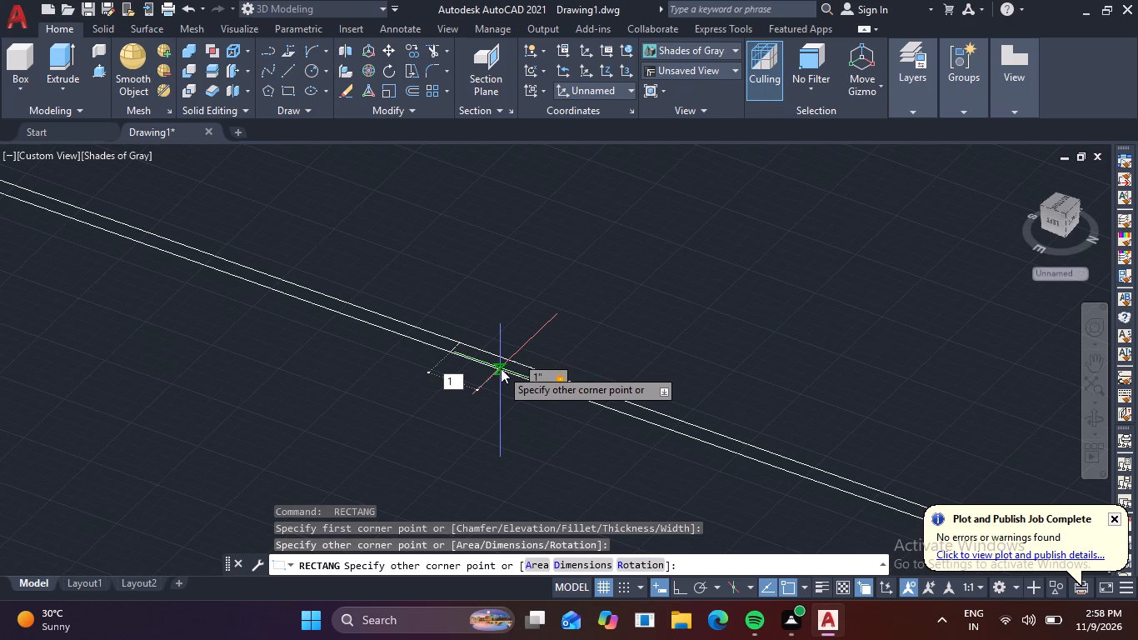
text(.5)
key(Return)
Presspull the first small rectangle, nearest the raised corner, upward into a post, reusing the previous extrusion height.
scroll(502, 362, down, 4)
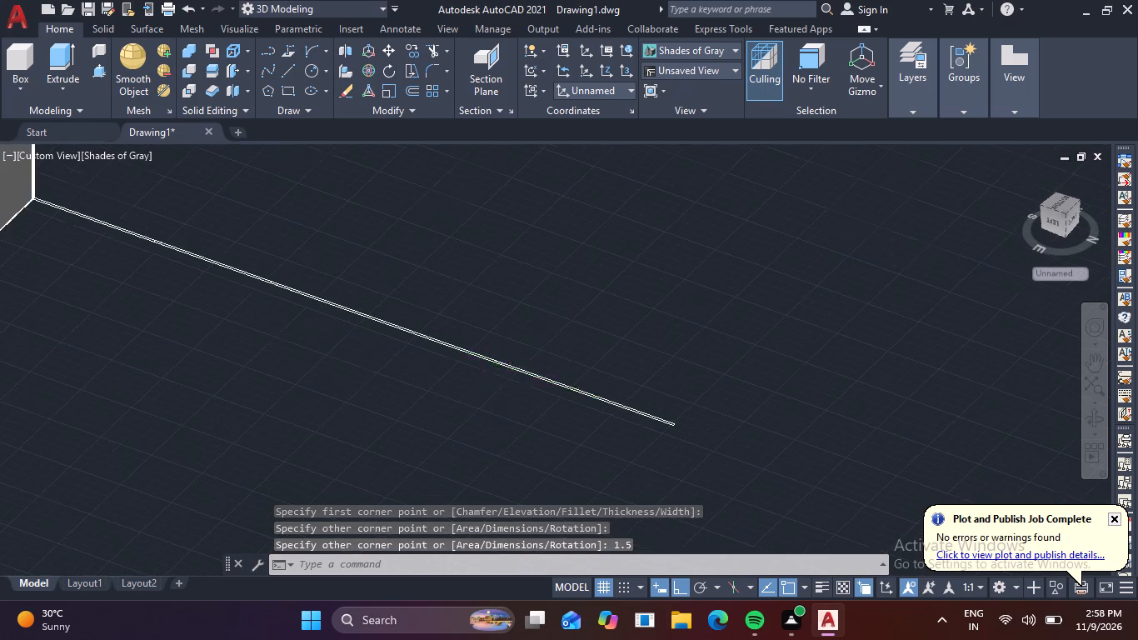
middle_drag(292, 317, 431, 428)
scroll(218, 320, up, 4)
middle_drag(217, 327, 187, 291)
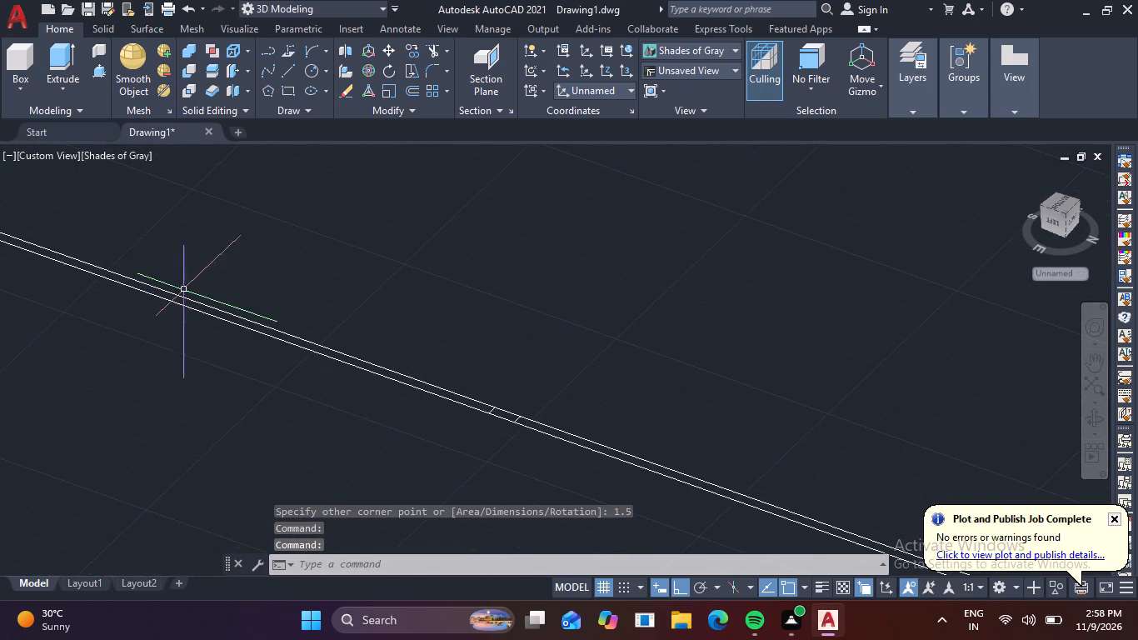
click(97, 71)
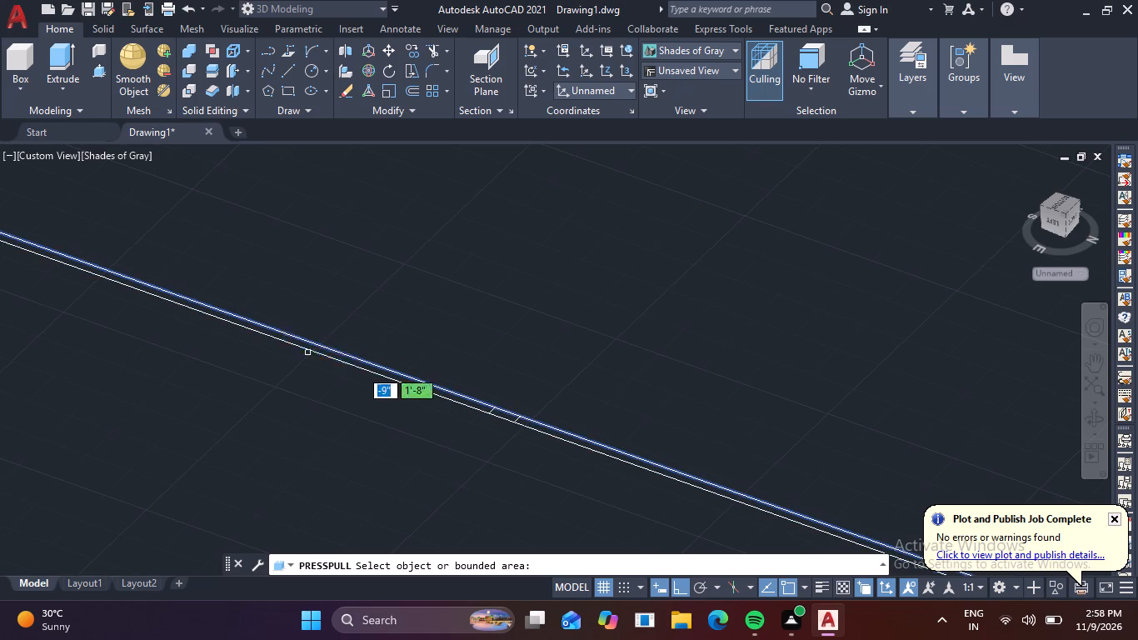
click(507, 417)
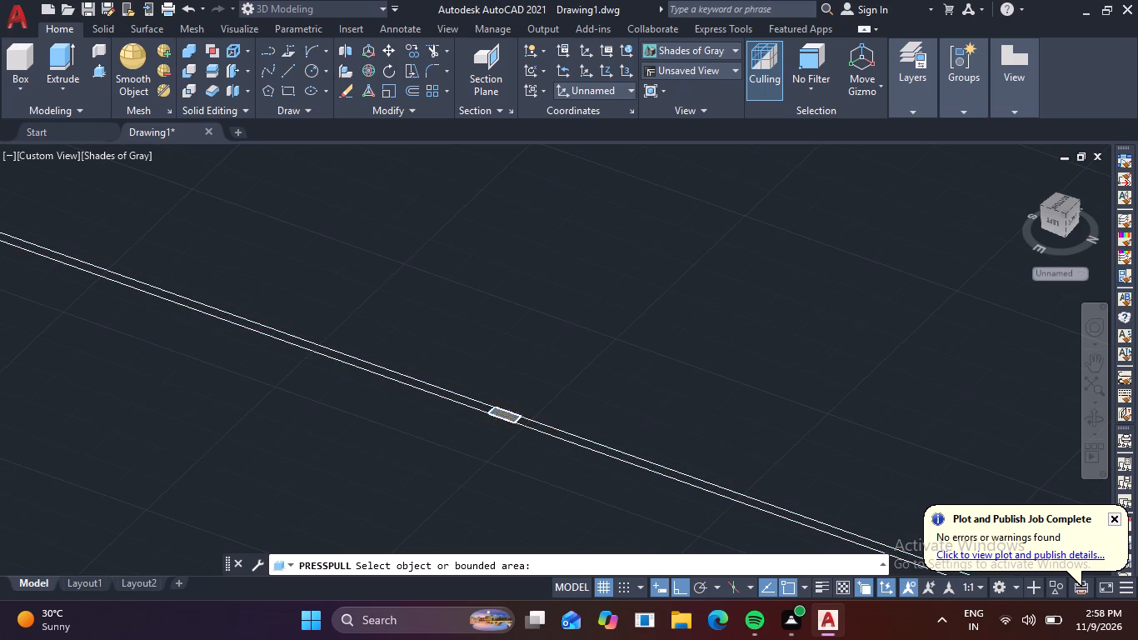
key(space)
Presspull the band area between the raised corner and the first post upward, reusing the previous extrusion height.
scroll(356, 360, down, 2)
middle_drag(369, 388, 516, 482)
scroll(381, 402, up, 3)
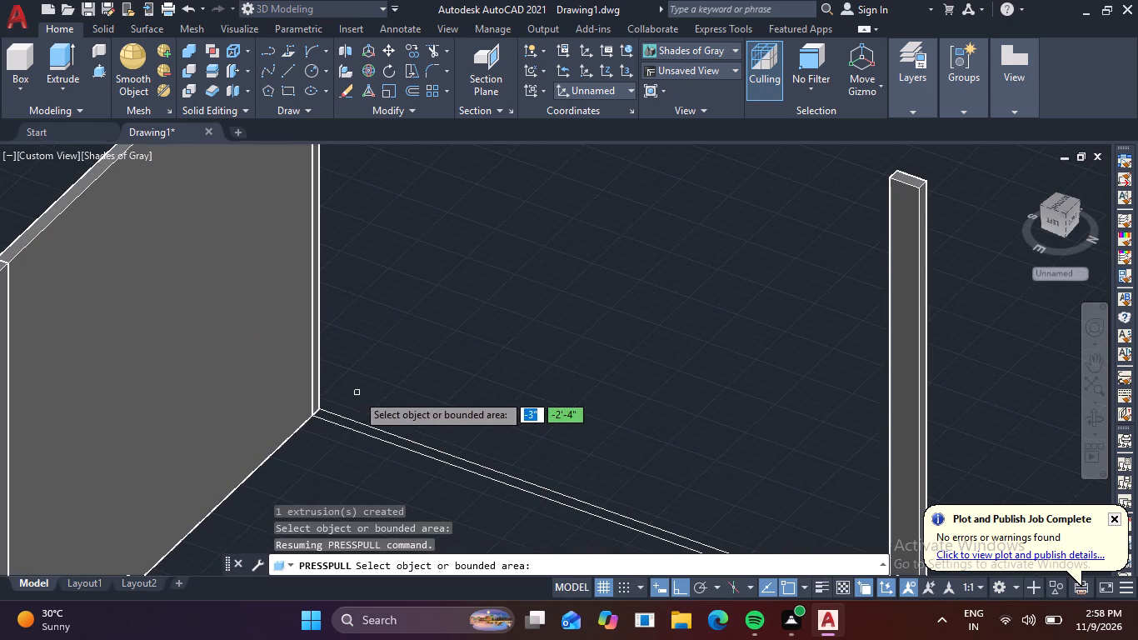
click(332, 419)
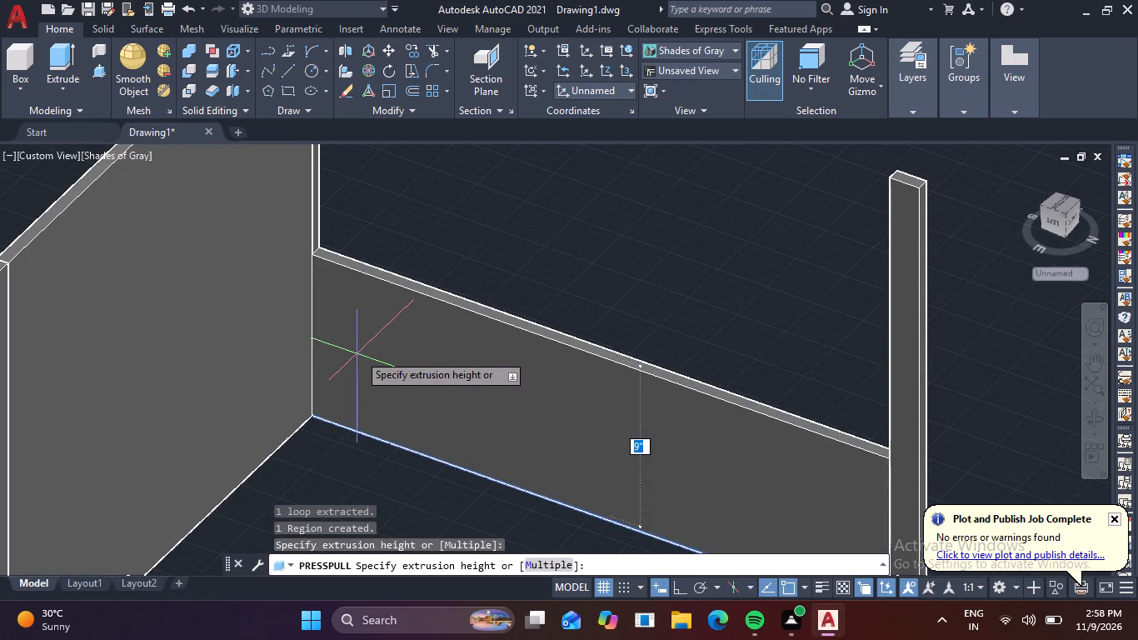
key(space)
Presspull the band area between the first post and the second small rectangle upward, reusing the previous extrusion height.
scroll(382, 356, down, 3)
middle_drag(432, 389, 206, 342)
scroll(292, 372, up, 5)
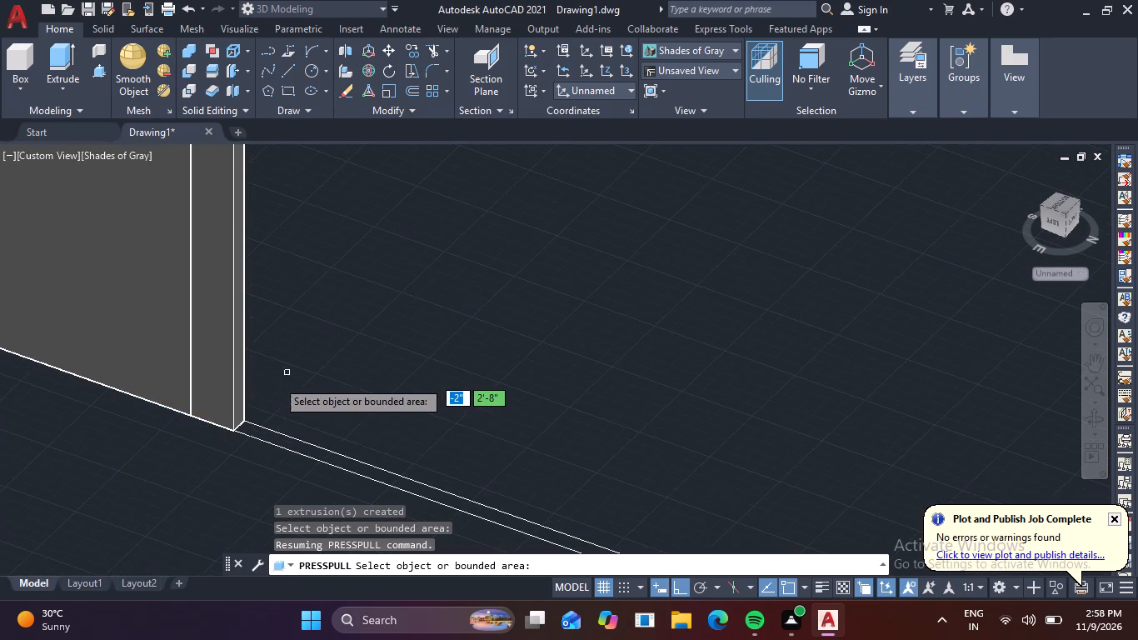
click(252, 430)
key(space)
Presspull the second small rectangle at the end of the raised panel upward into a post, reusing the previous extrusion height.
scroll(281, 371, down, 4)
middle_drag(362, 414, 187, 361)
scroll(187, 361, up, 1)
scroll(304, 427, up, 4)
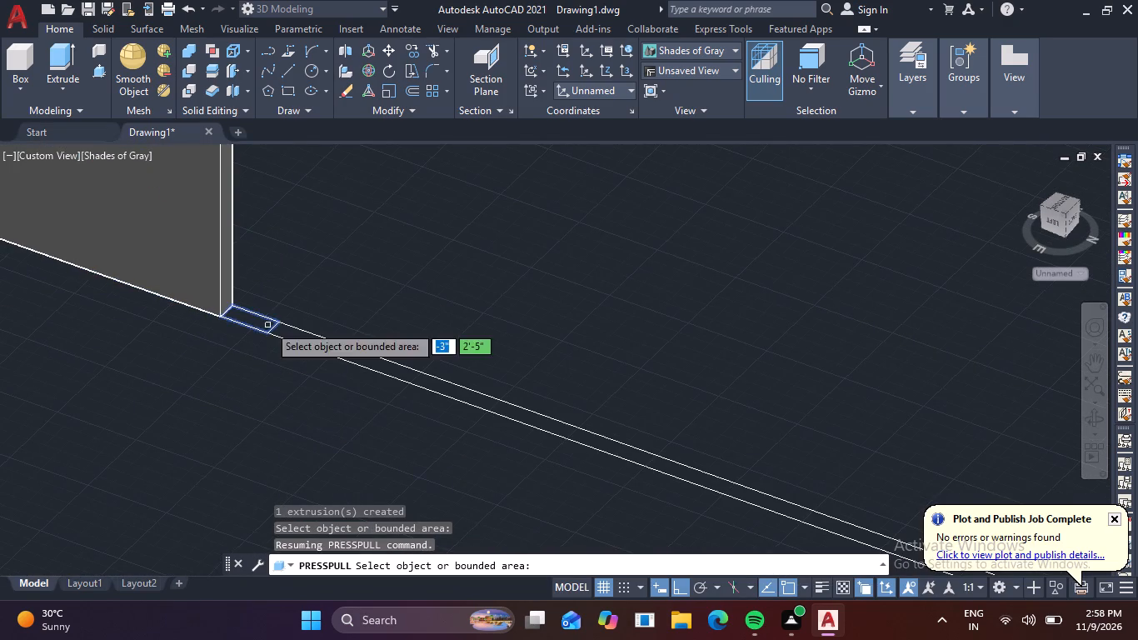
click(268, 325)
key(space)
Presspull the third small rectangle farther along the band upward into a post, reusing the previous extrusion height.
scroll(295, 258, down, 3)
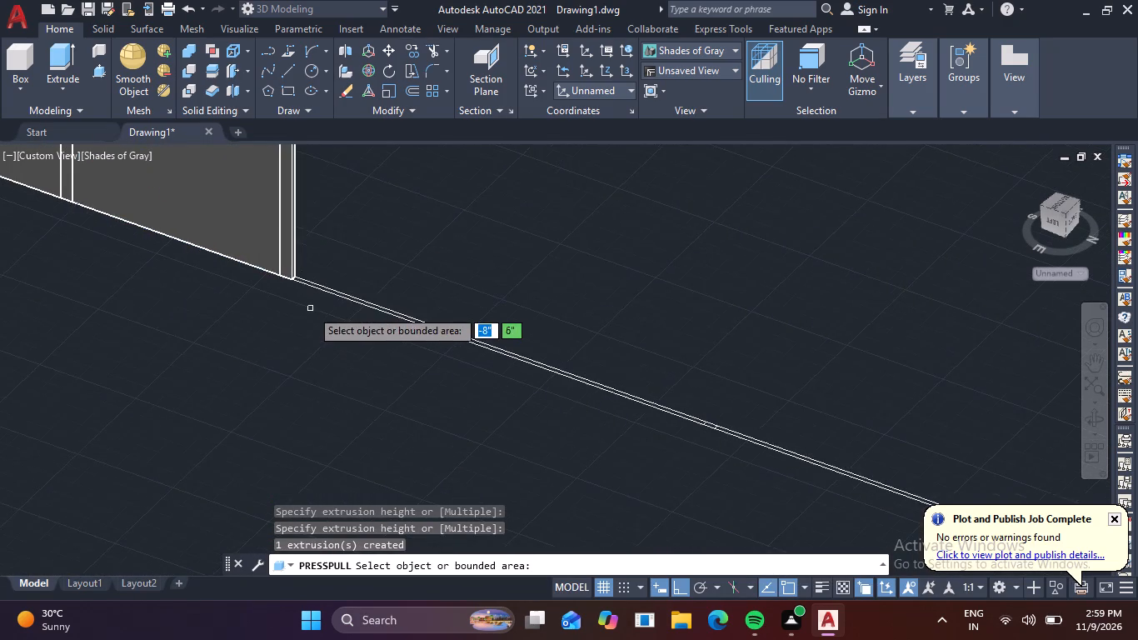
scroll(305, 287, up, 6)
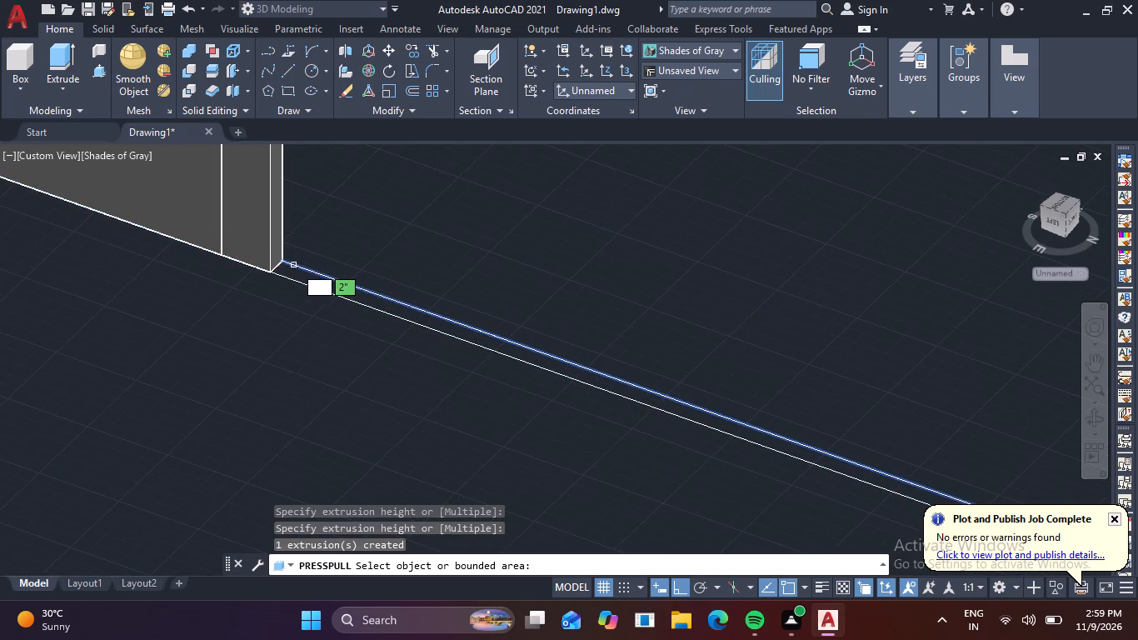
scroll(311, 282, down, 3)
scroll(575, 344, down, 2)
scroll(649, 388, up, 5)
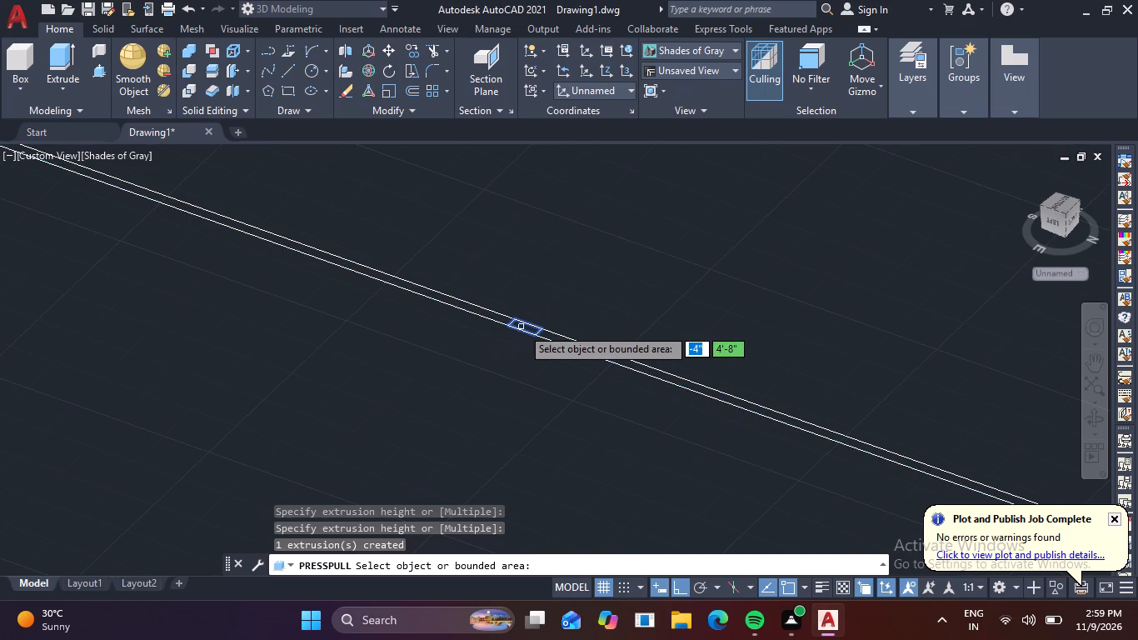
click(522, 327)
key(space)
scroll(473, 298, down, 2)
middle_drag(451, 319, 493, 412)
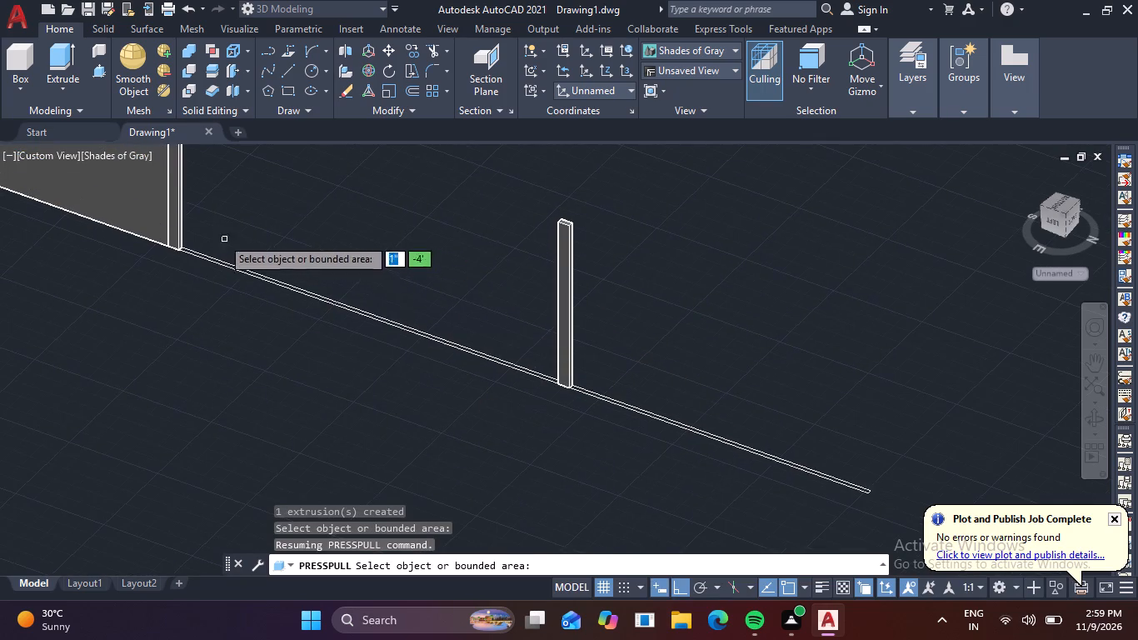
scroll(152, 251, up, 3)
scroll(215, 210, up, 4)
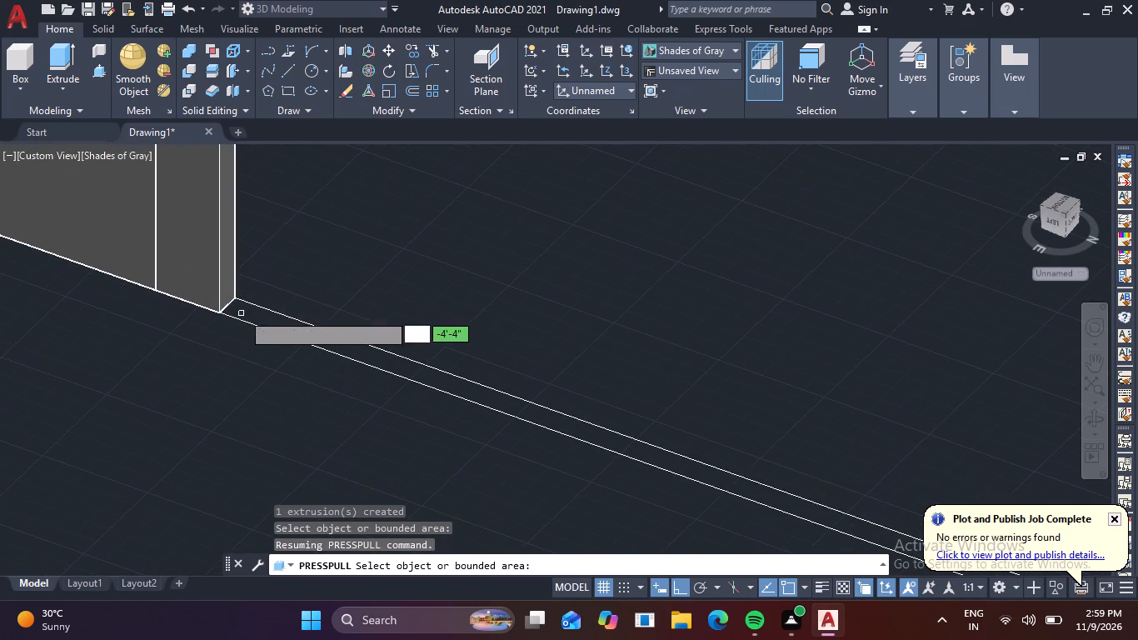
scroll(244, 307, down, 2)
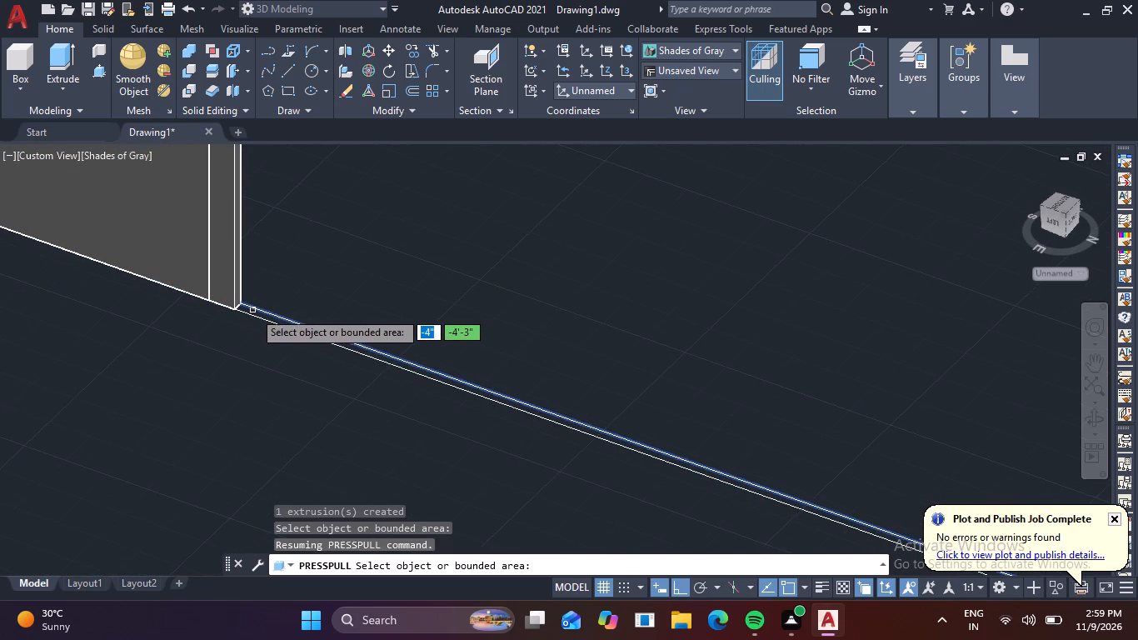
scroll(253, 311, down, 1)
key(Escape)
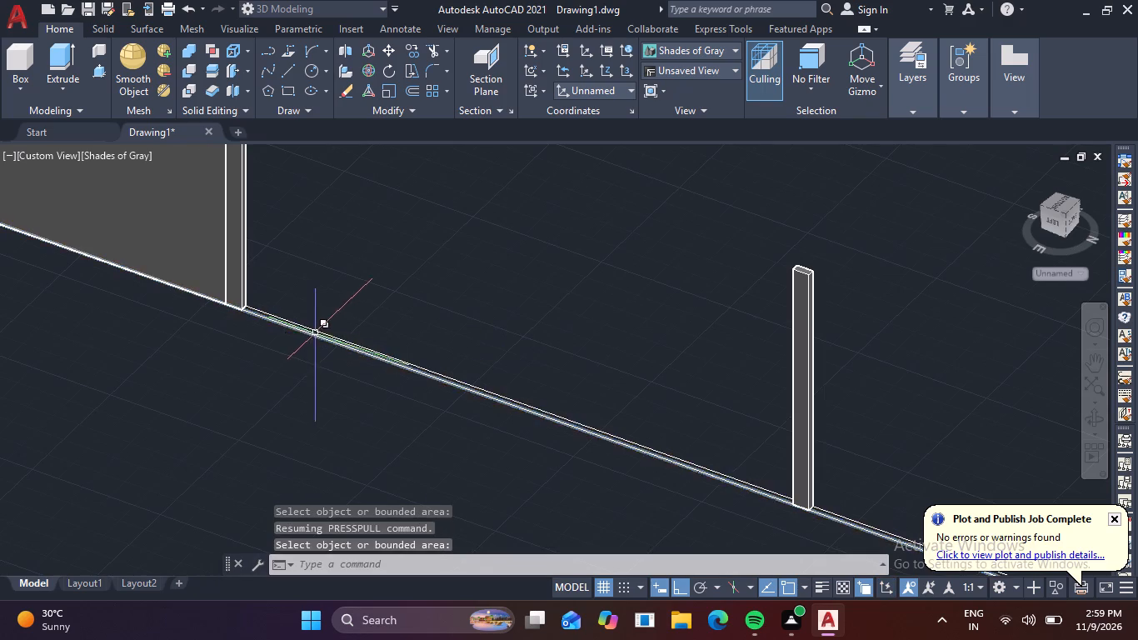
Draw a dividing line across the wall band partway between the second post and the third post.
key(l)
key(space)
scroll(502, 402, up, 2)
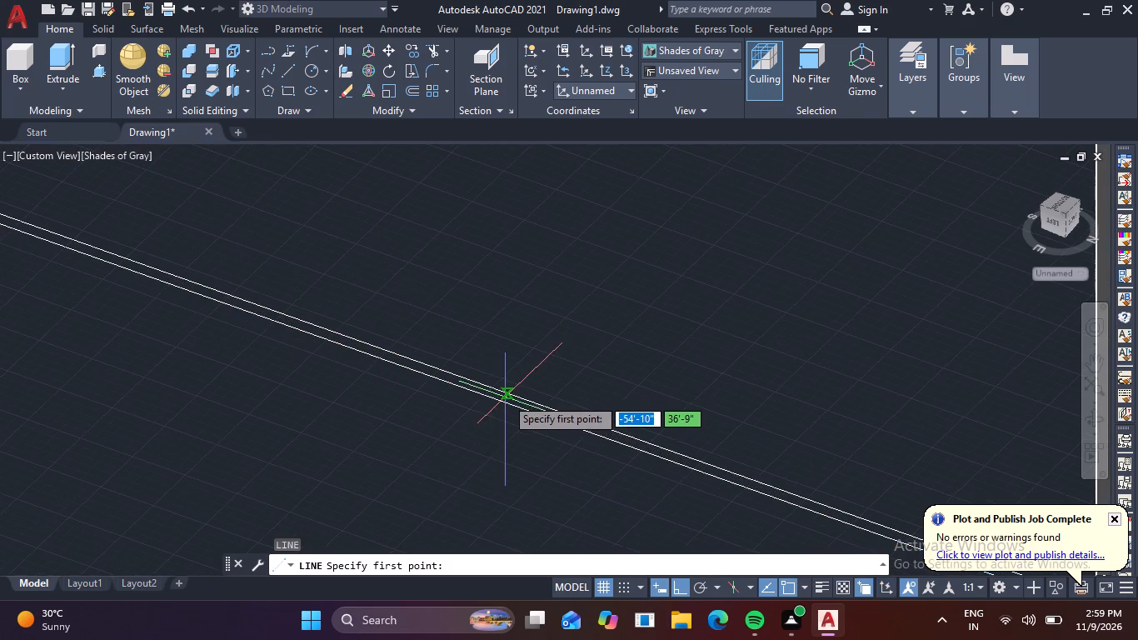
click(502, 401)
click(509, 391)
key(space)
scroll(442, 416, down, 1)
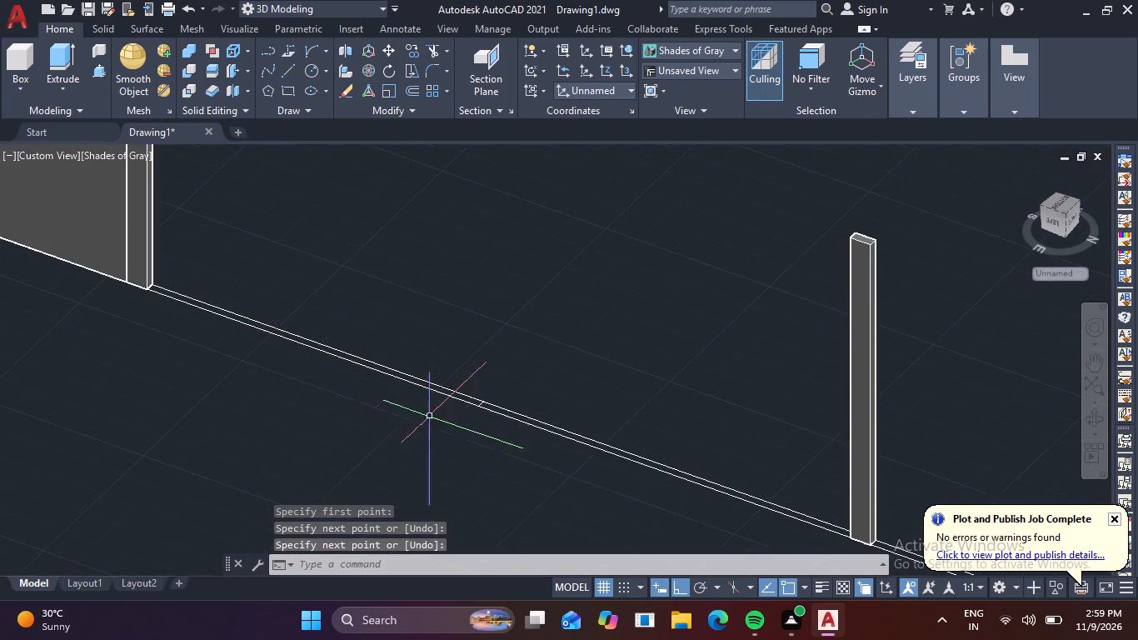
middle_drag(418, 447, 510, 487)
key(space)
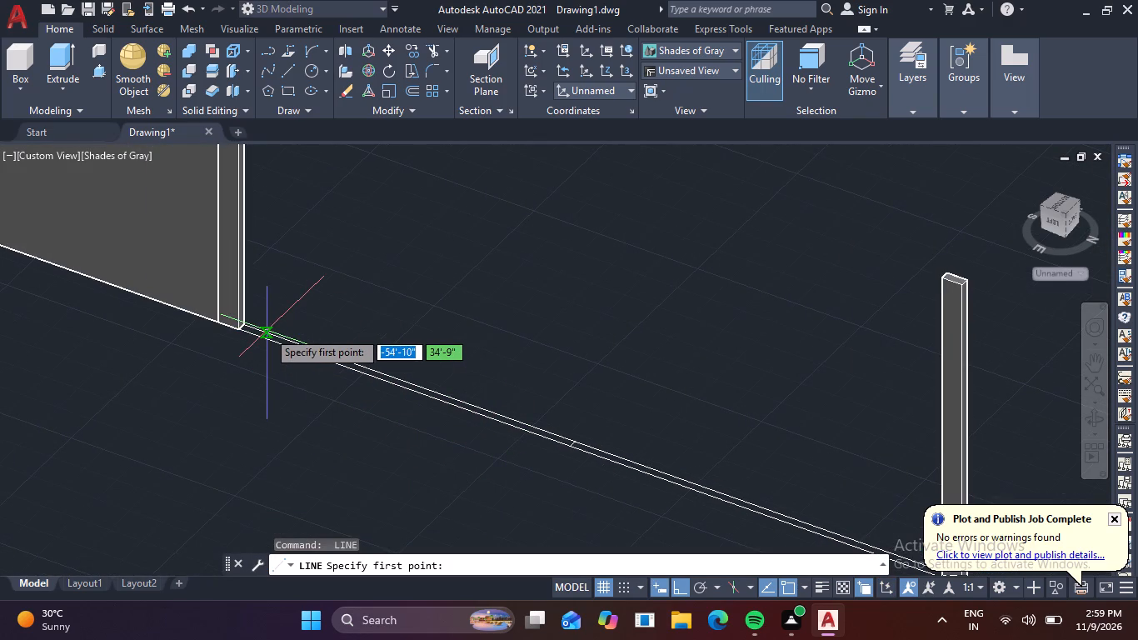
key(Escape)
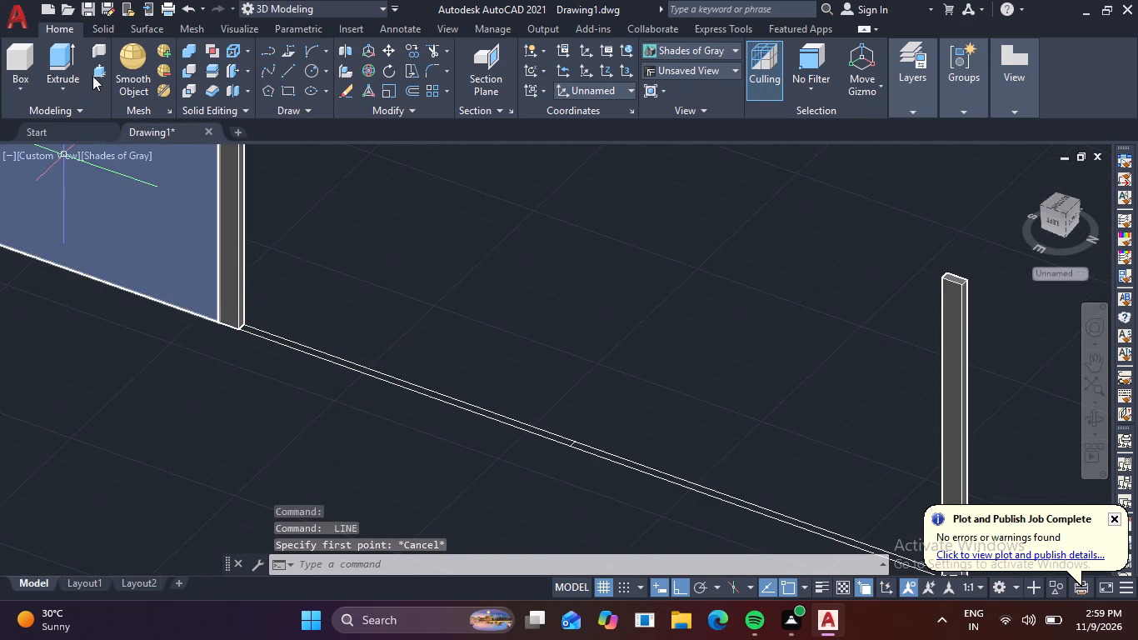
Presspull the band area between the second post and the new dividing line upward, reusing the previous extrusion height.
click(97, 73)
scroll(257, 335, up, 2)
click(249, 327)
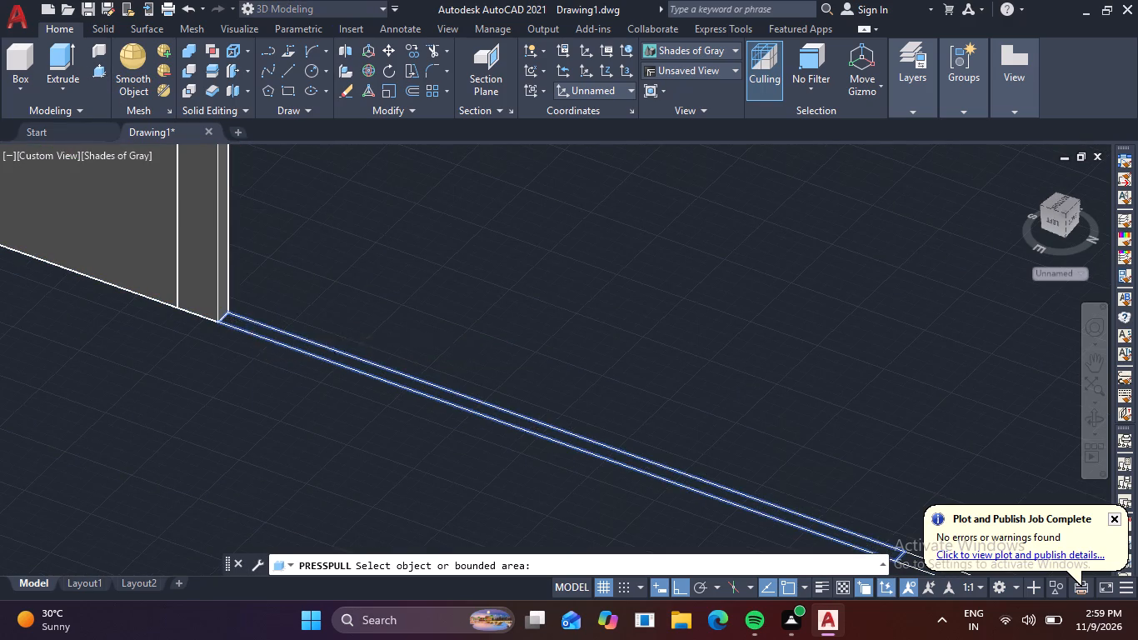
key(space)
scroll(327, 270, down, 2)
middle_drag(684, 412, 453, 326)
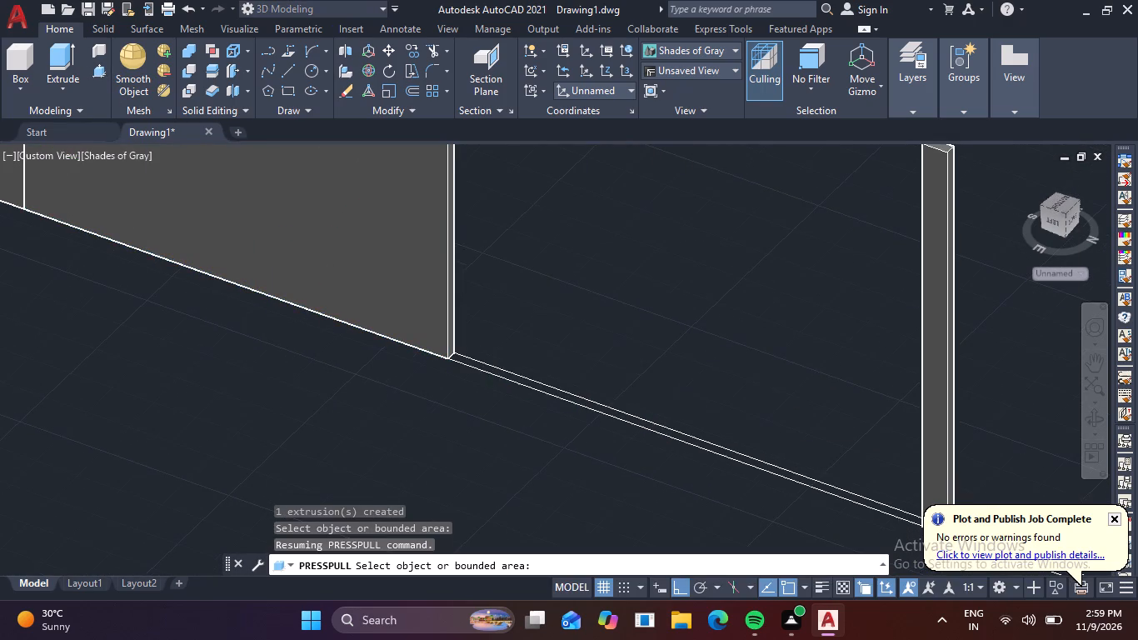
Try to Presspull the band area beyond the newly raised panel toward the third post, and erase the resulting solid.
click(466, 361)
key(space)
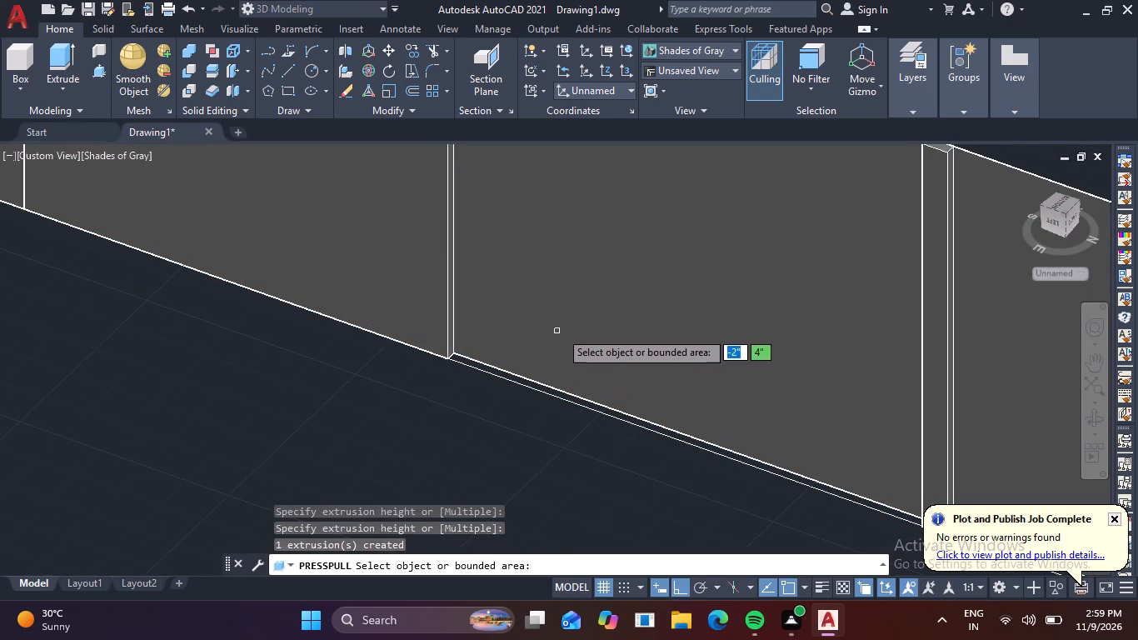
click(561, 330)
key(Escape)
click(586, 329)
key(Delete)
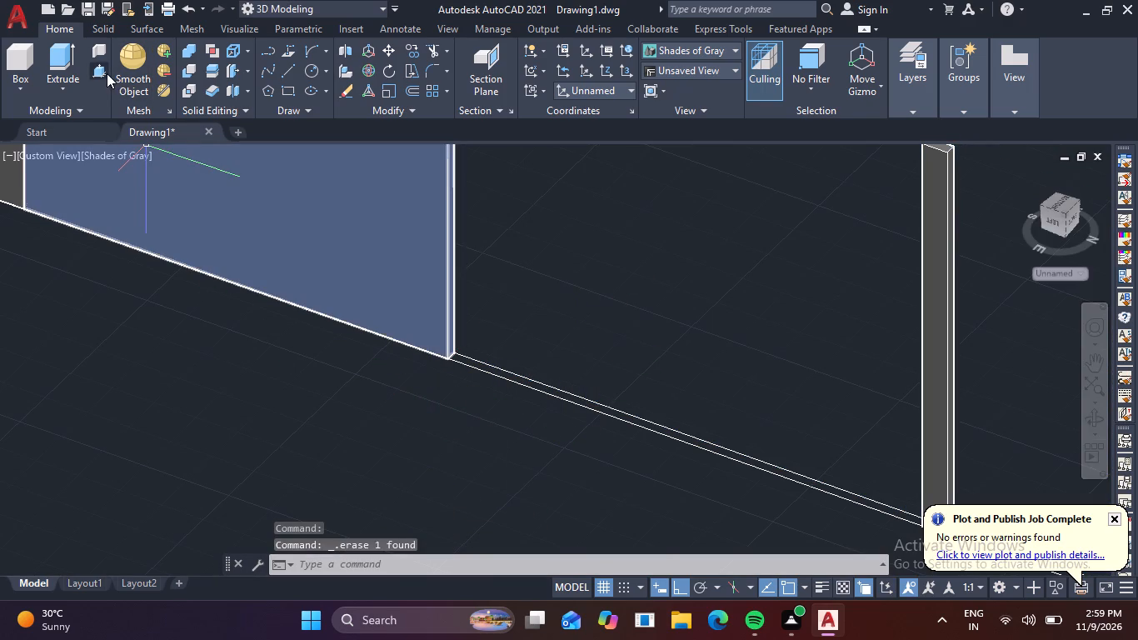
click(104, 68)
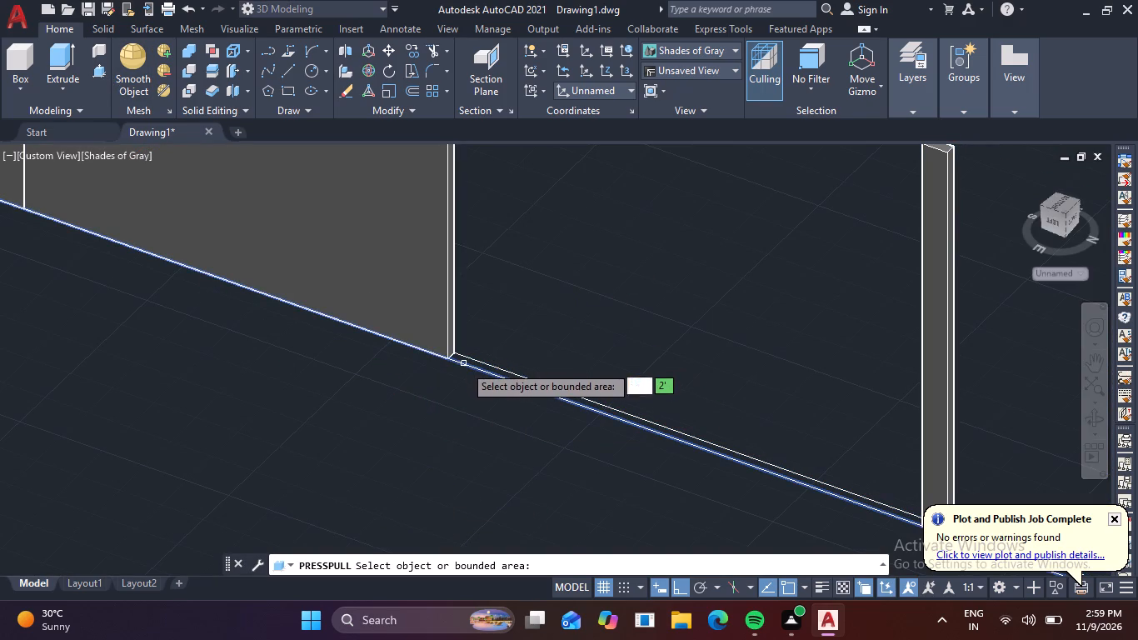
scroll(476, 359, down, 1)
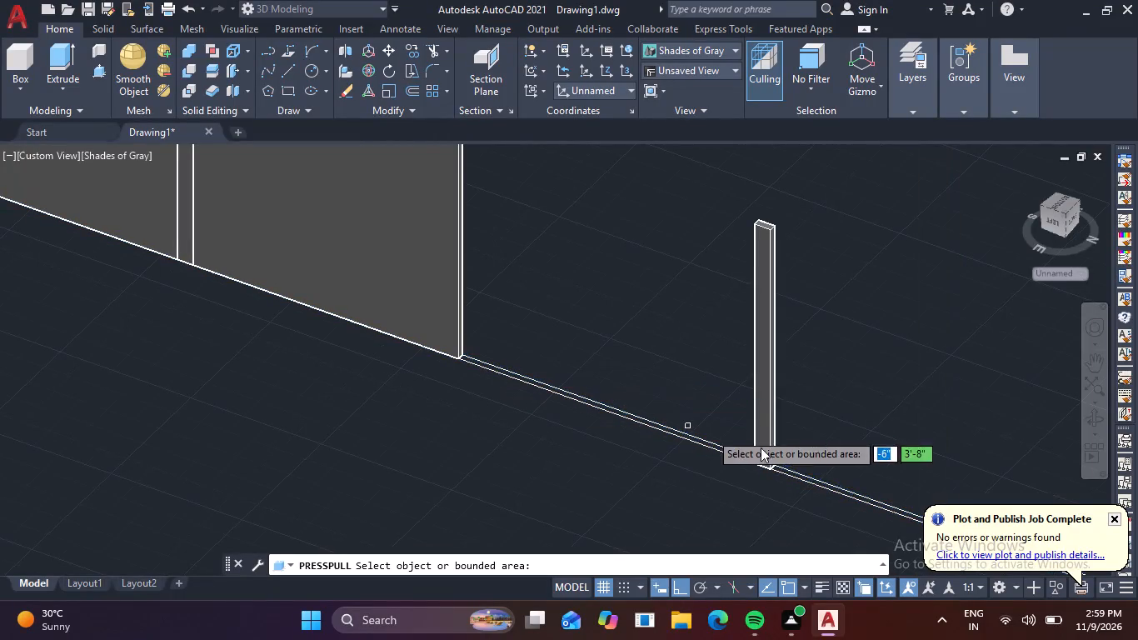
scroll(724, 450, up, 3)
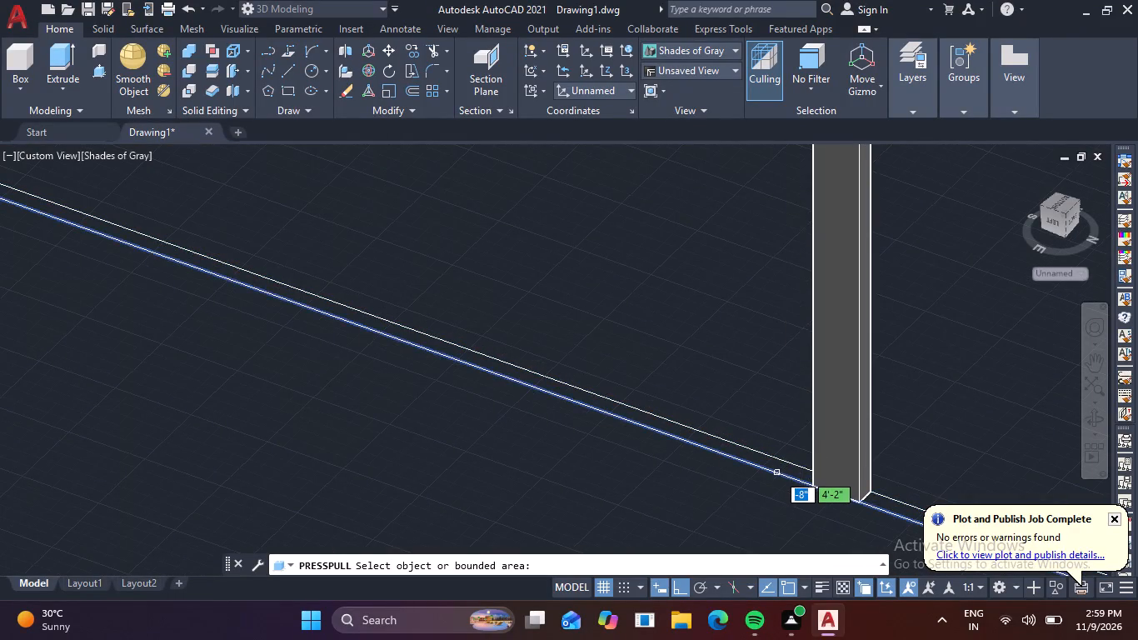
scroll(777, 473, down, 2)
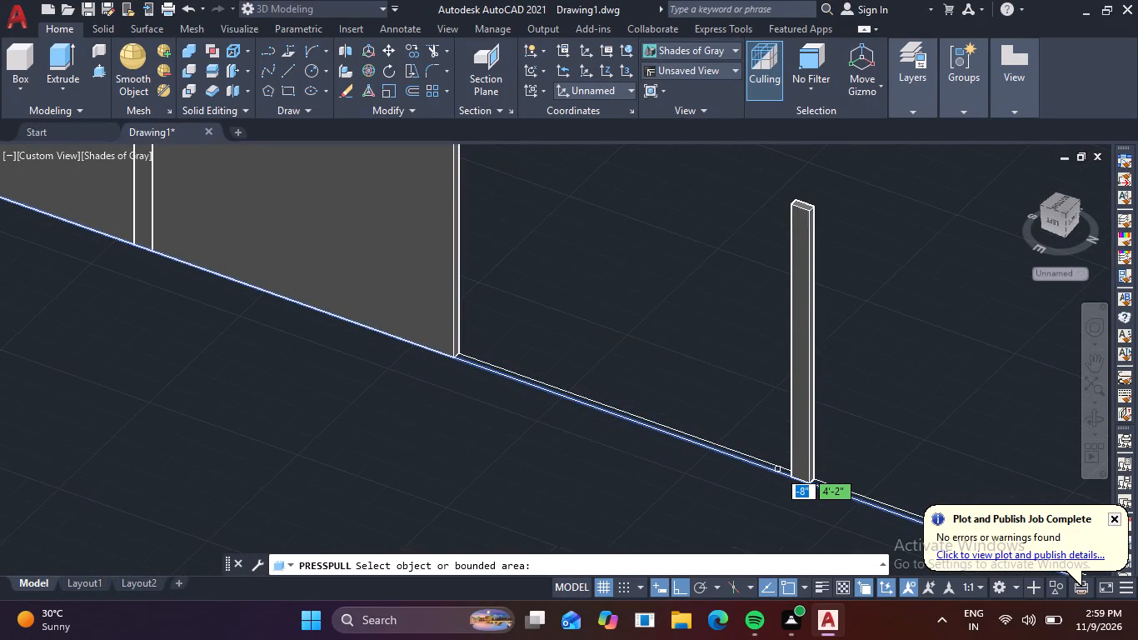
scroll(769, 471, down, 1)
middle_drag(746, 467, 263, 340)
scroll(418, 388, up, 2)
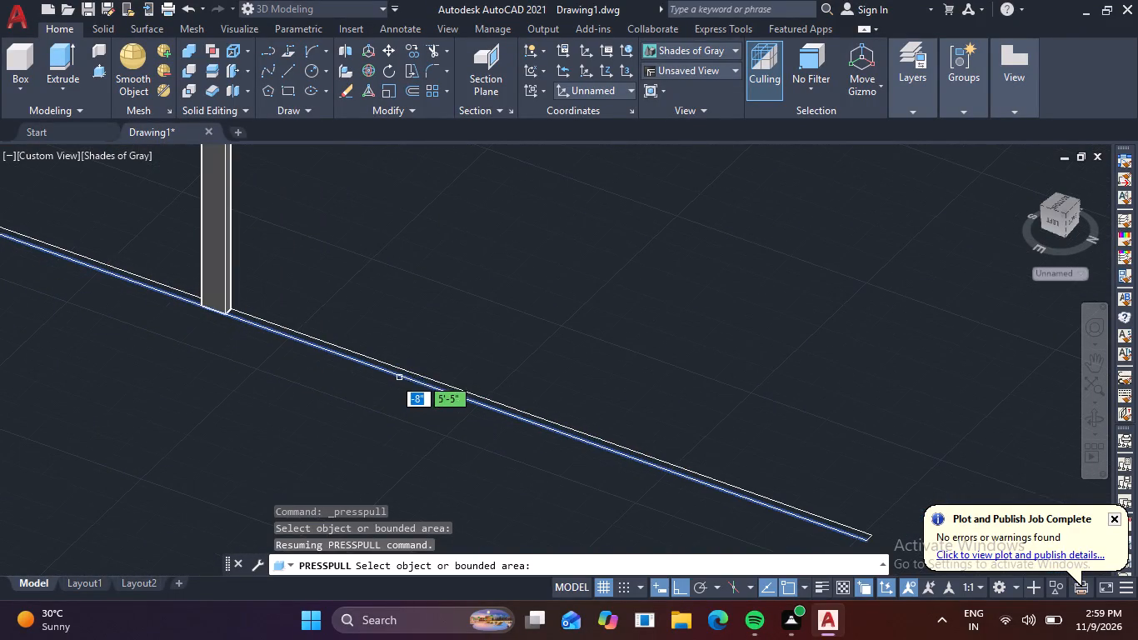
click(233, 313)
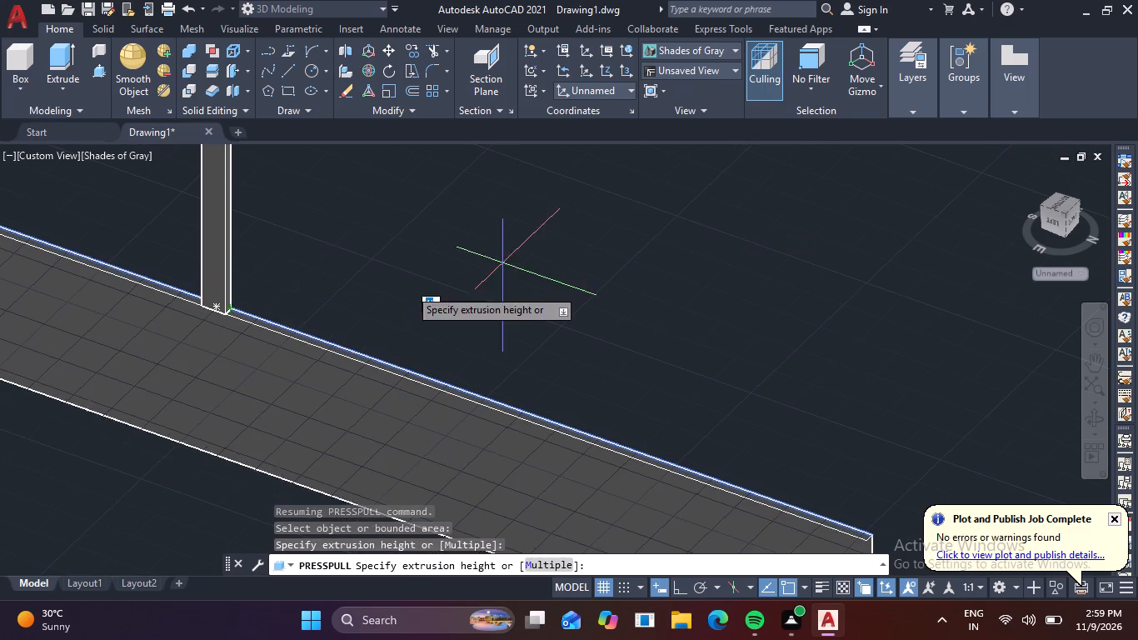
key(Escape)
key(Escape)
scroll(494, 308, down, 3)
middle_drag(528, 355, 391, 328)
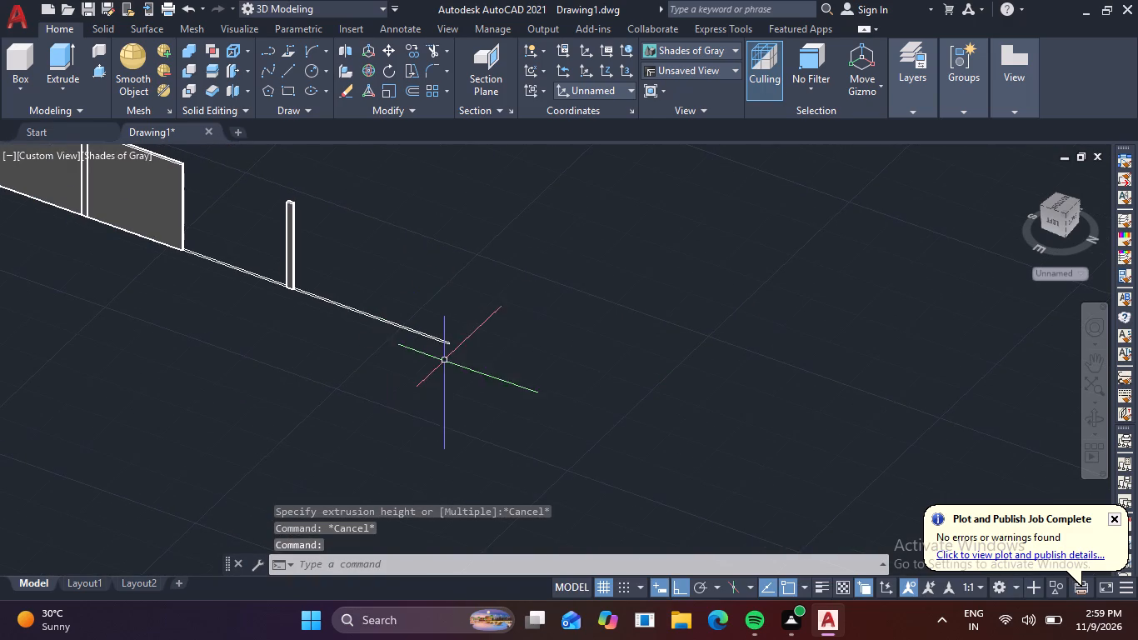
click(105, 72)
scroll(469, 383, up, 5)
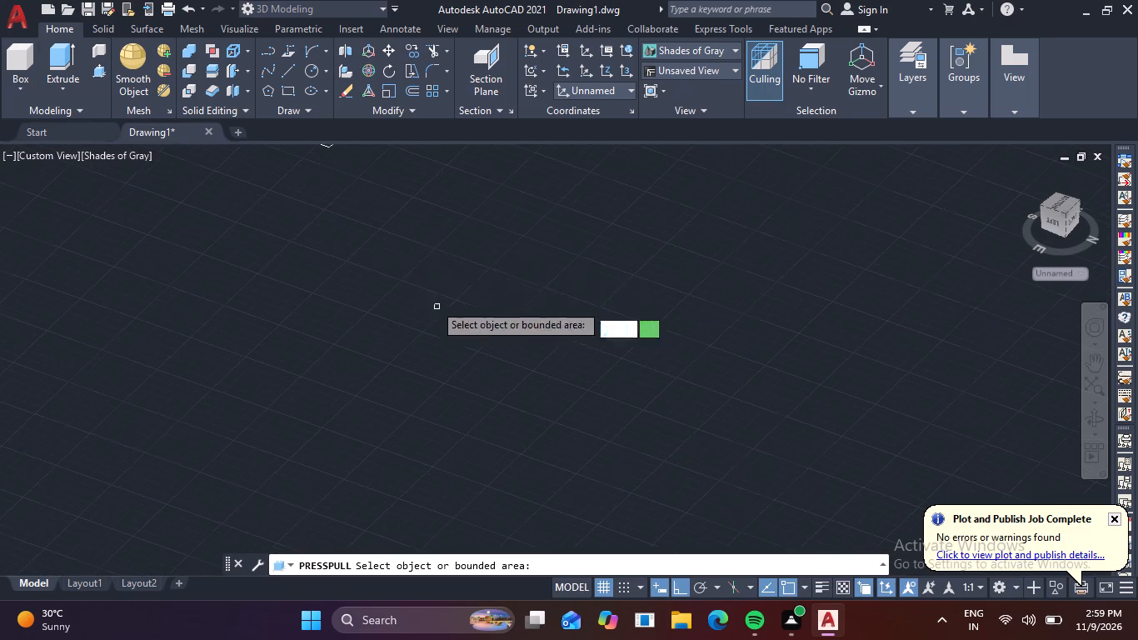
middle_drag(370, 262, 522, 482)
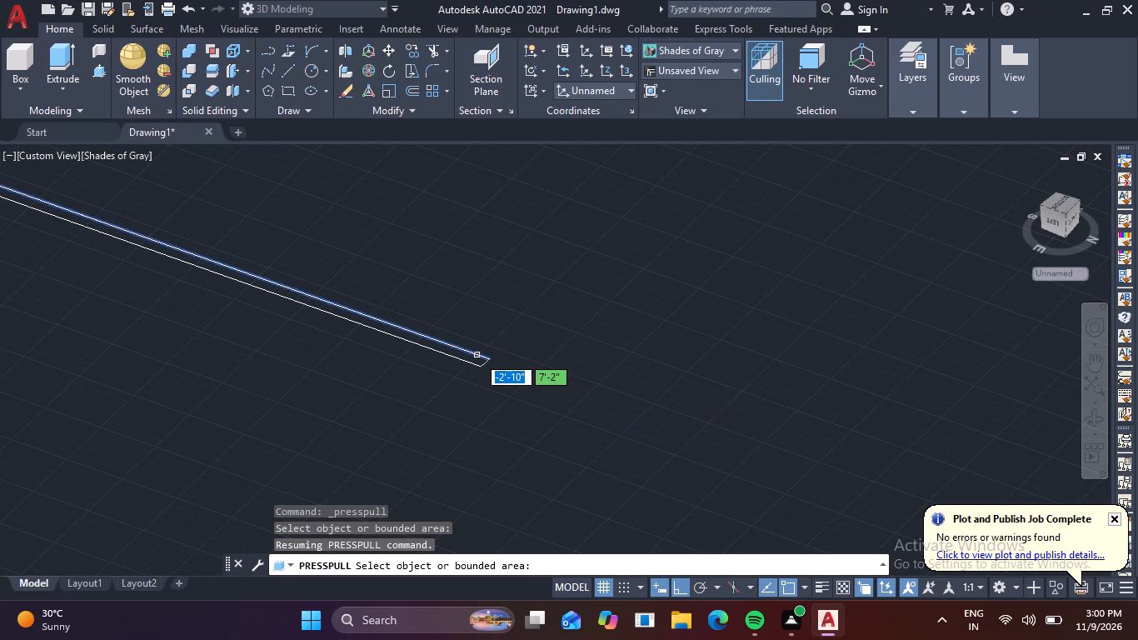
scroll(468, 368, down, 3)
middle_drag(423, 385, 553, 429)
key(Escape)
Draw another dividing line across the unraised band, a short distance before the third post.
scroll(298, 257, up, 3)
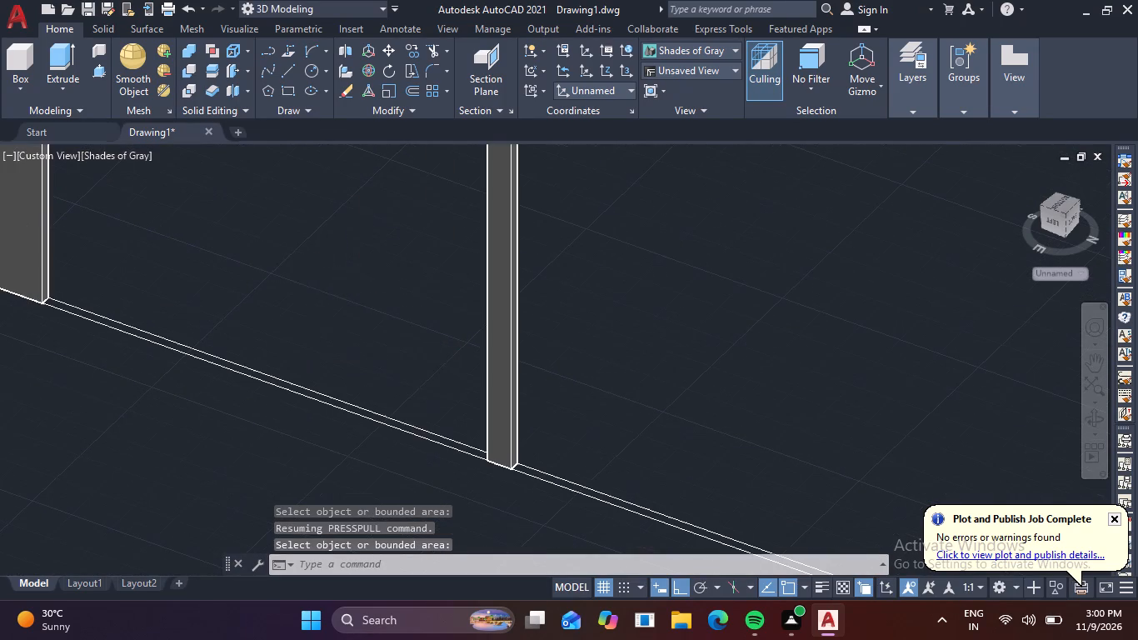
text(l)
key(space)
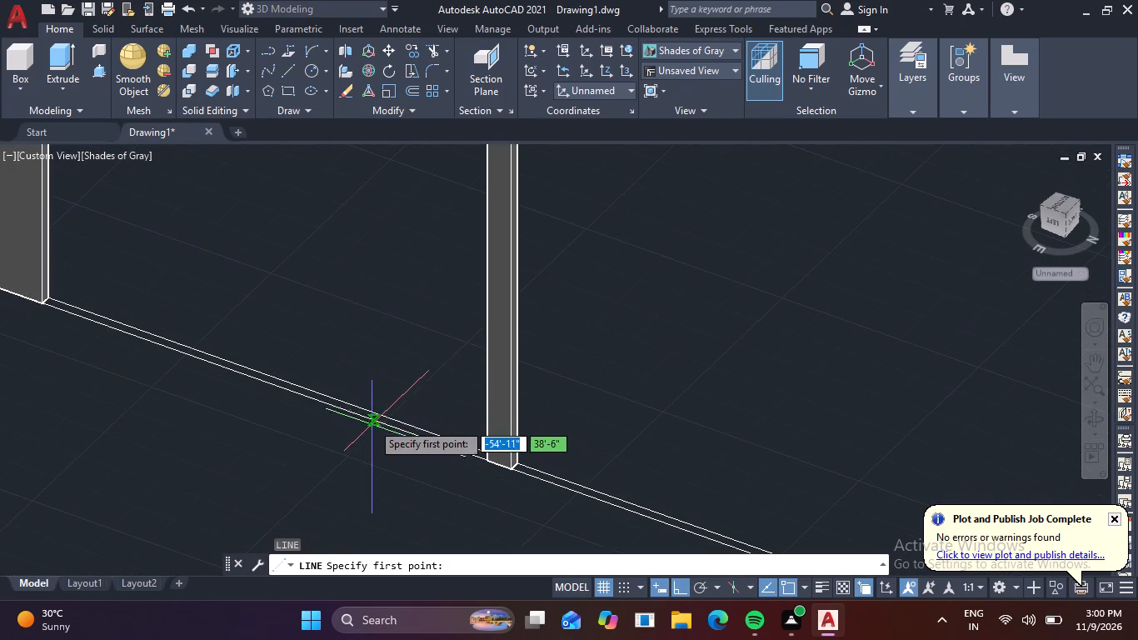
click(359, 415)
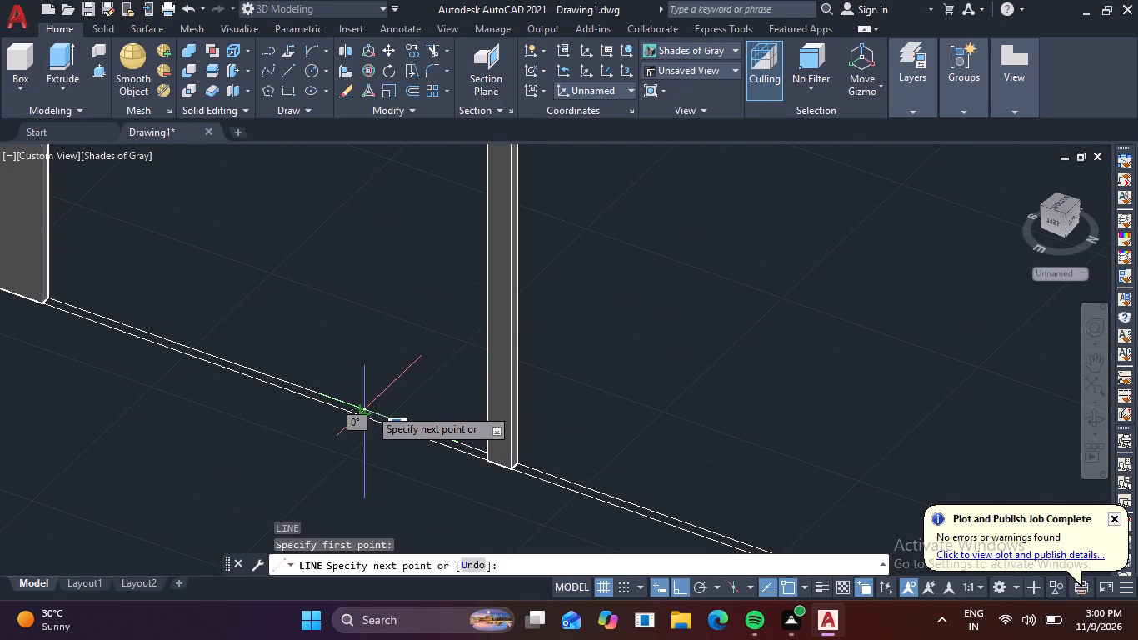
click(369, 407)
key(space)
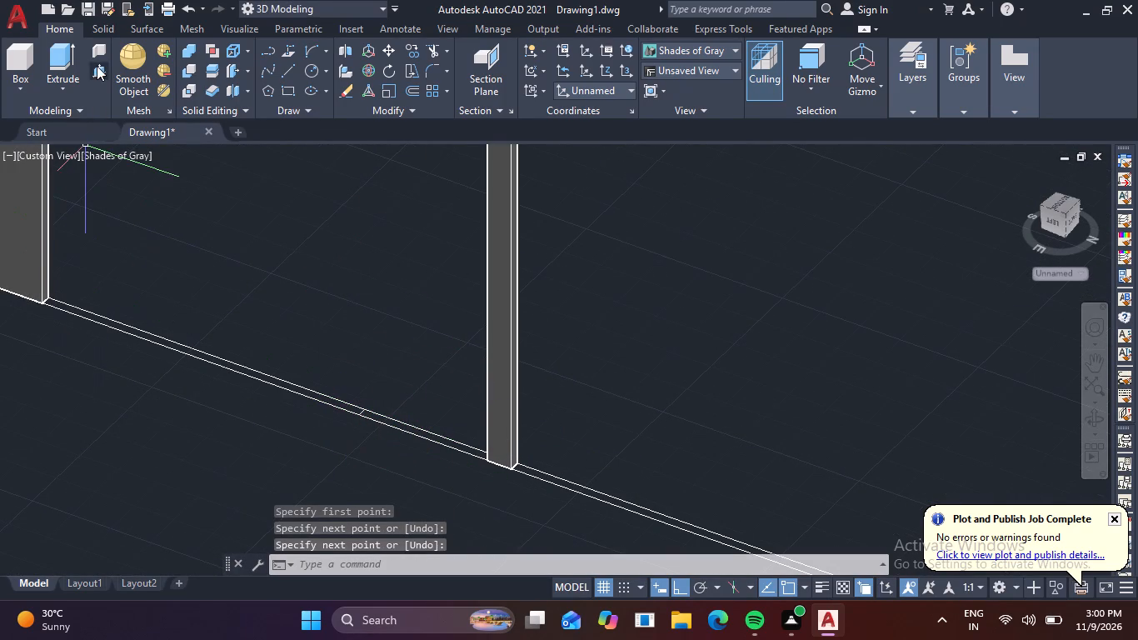
Presspull the two band areas on either side of this dividing line upward to reach the third post, reusing the previous extrusion height.
click(97, 66)
click(418, 432)
key(space)
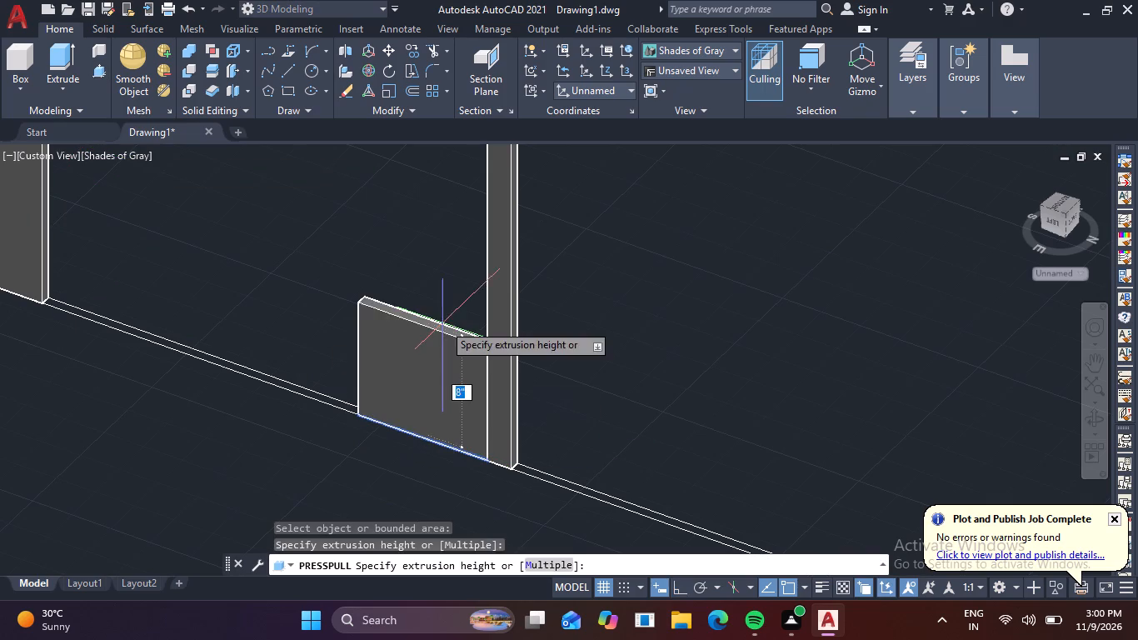
click(321, 398)
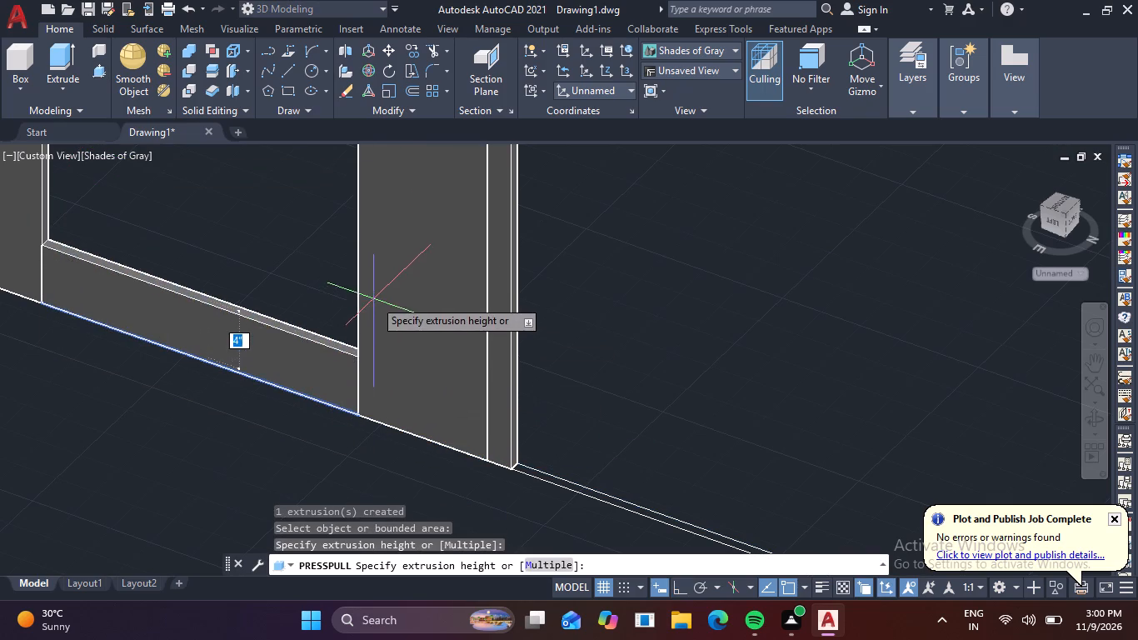
key(space)
middle_drag(518, 482, 402, 405)
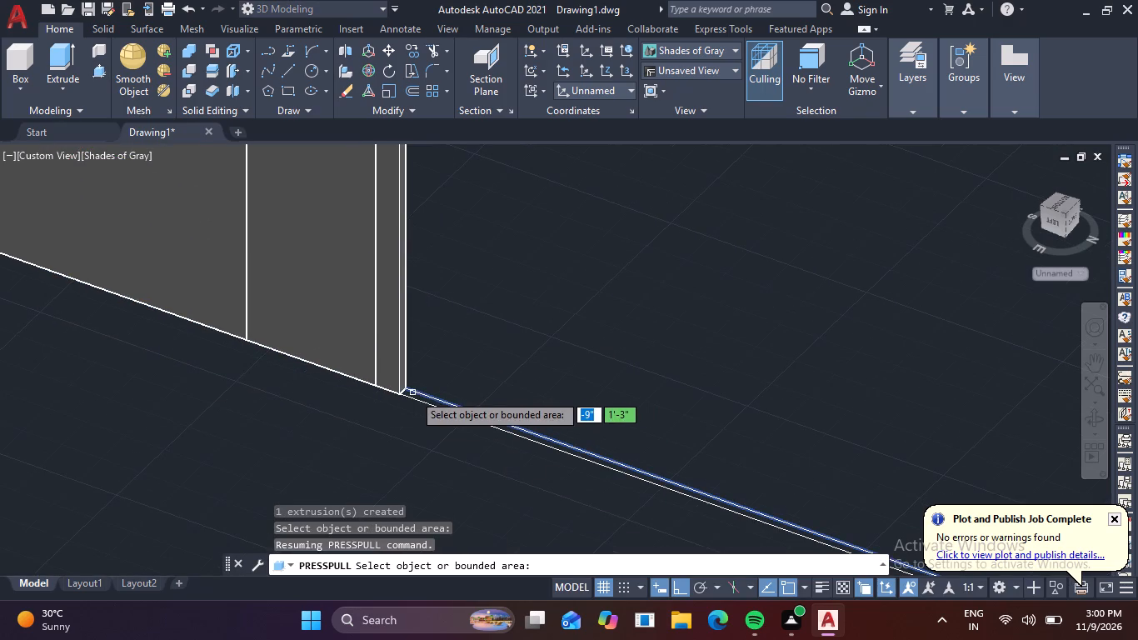
key(Escape)
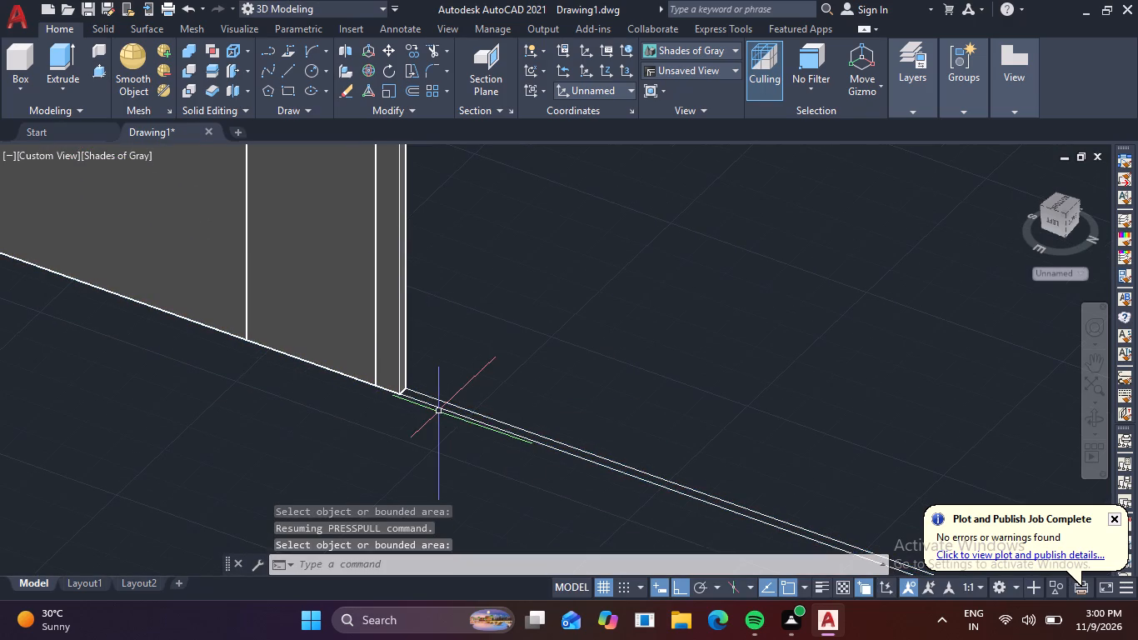
Draw a dividing line across the band about midway between the third post and the band's far end.
key(l)
key(space)
middle_drag(492, 457, 209, 345)
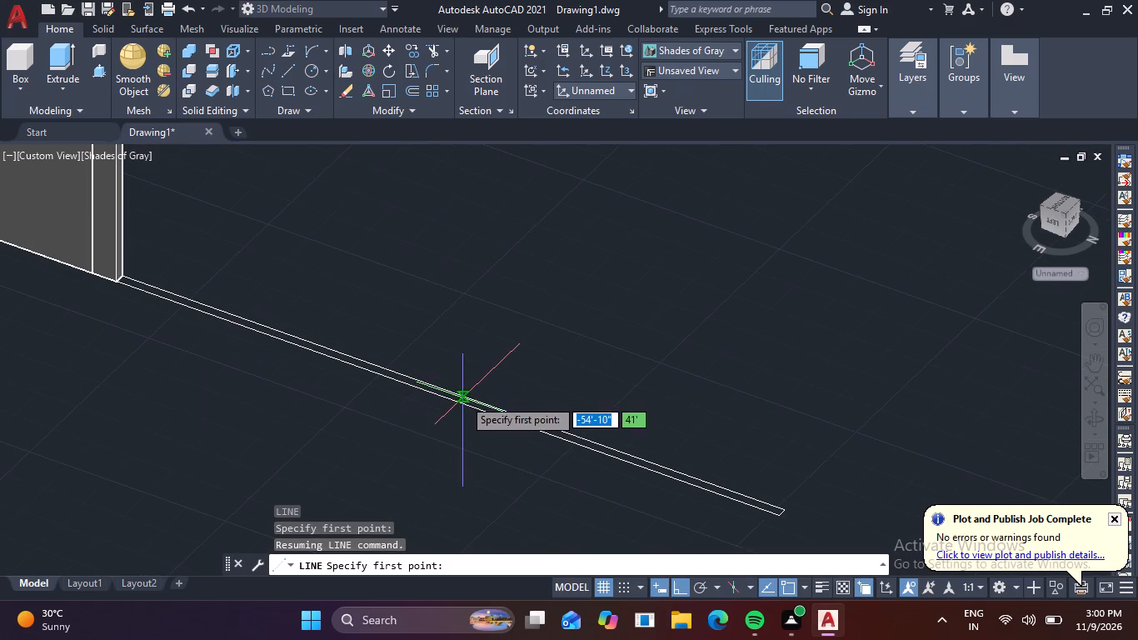
click(463, 398)
click(453, 407)
key(space)
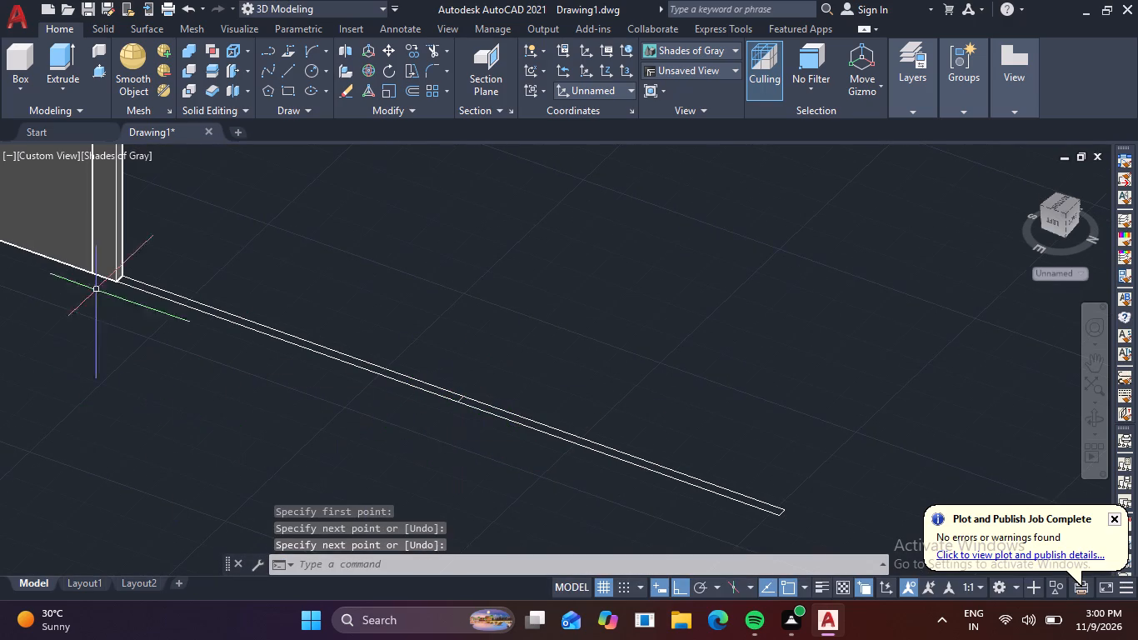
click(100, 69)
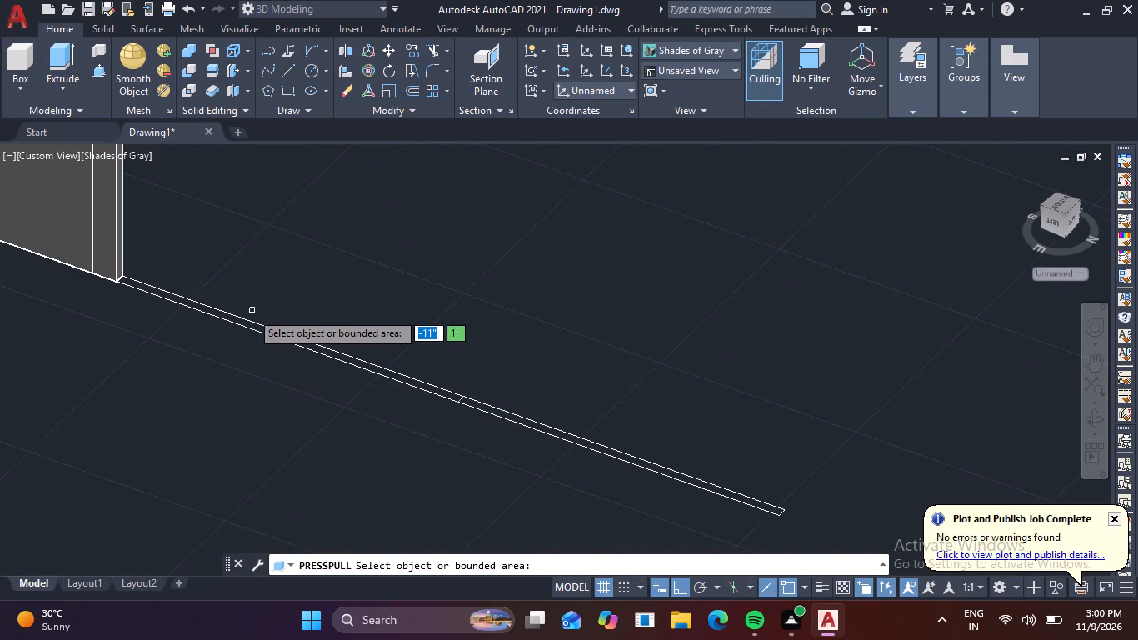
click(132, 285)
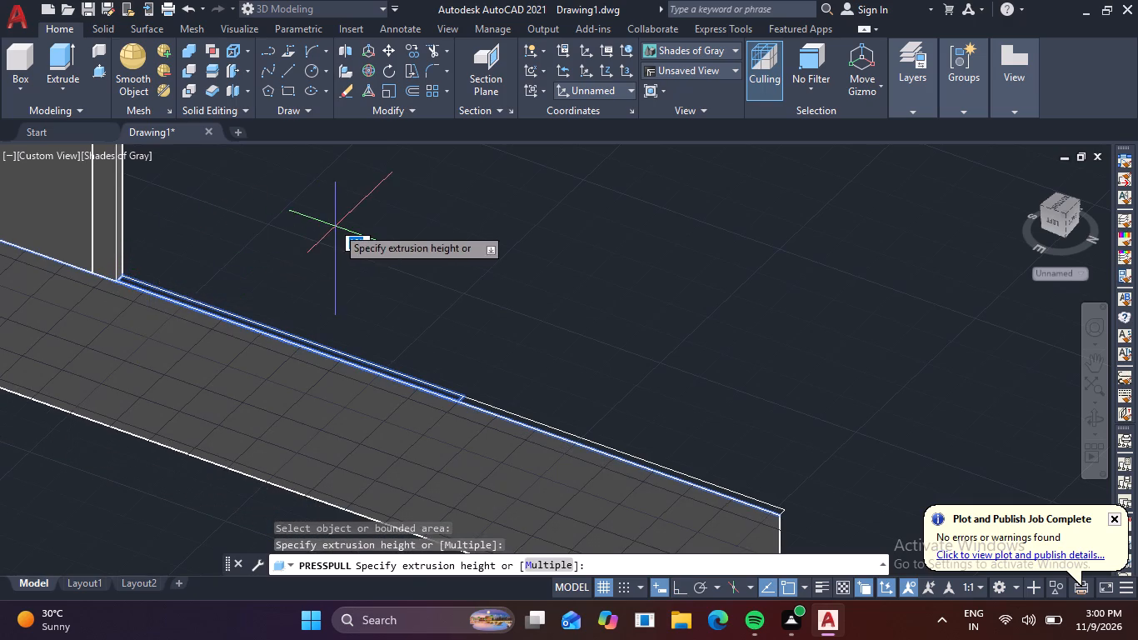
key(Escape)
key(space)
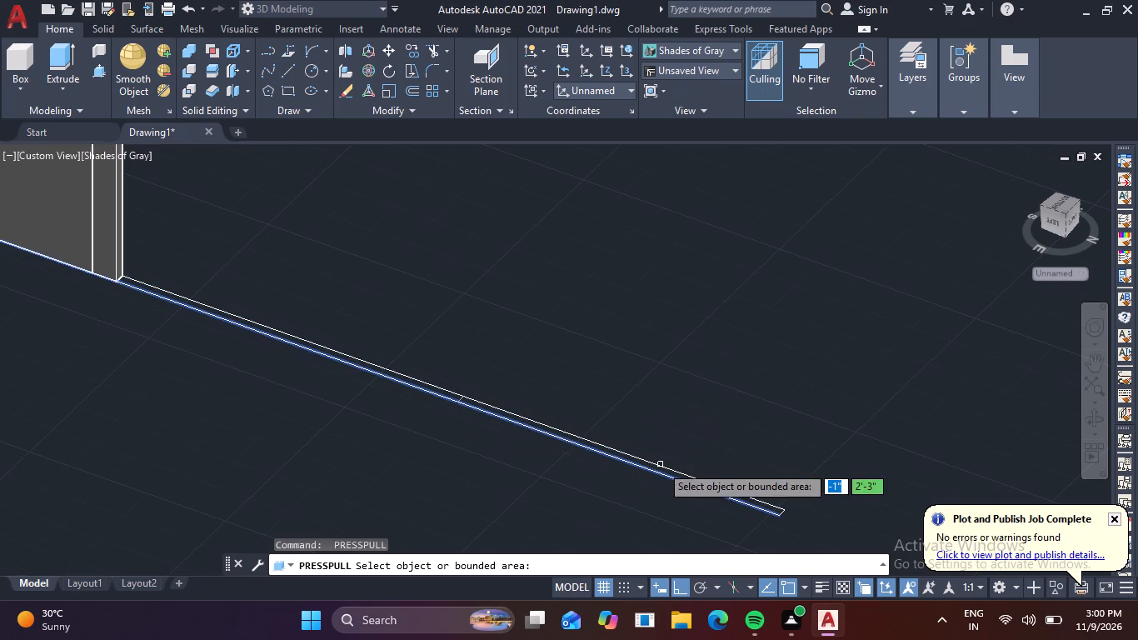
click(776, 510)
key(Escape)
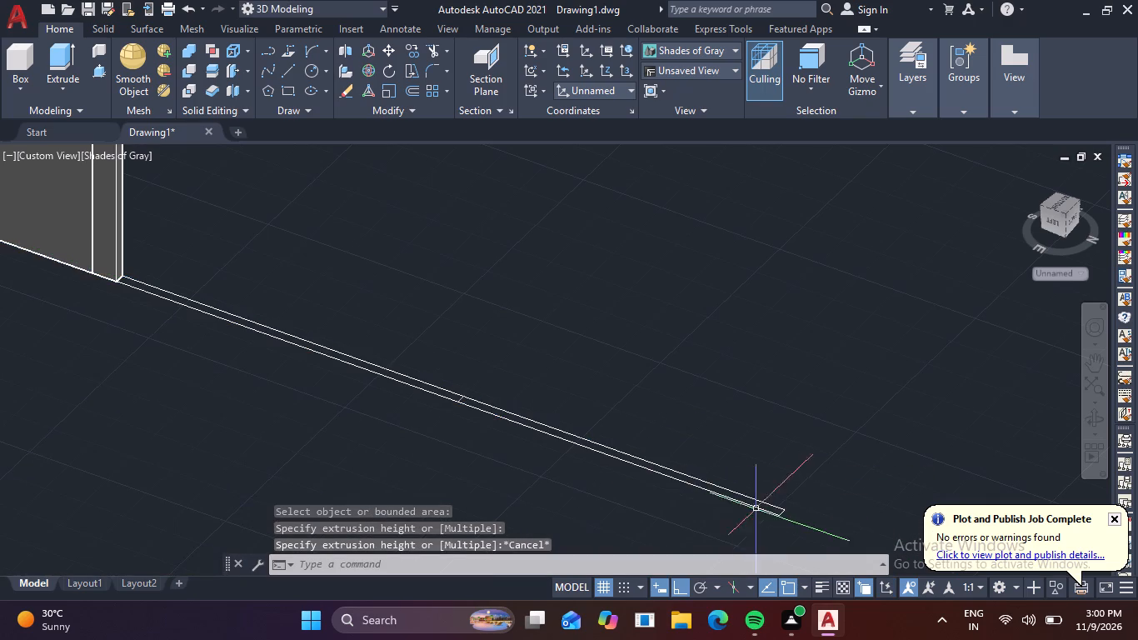
Draw a dividing line across the band just before its far end, marking off a small end piece.
scroll(786, 522, up, 3)
key(l)
key(space)
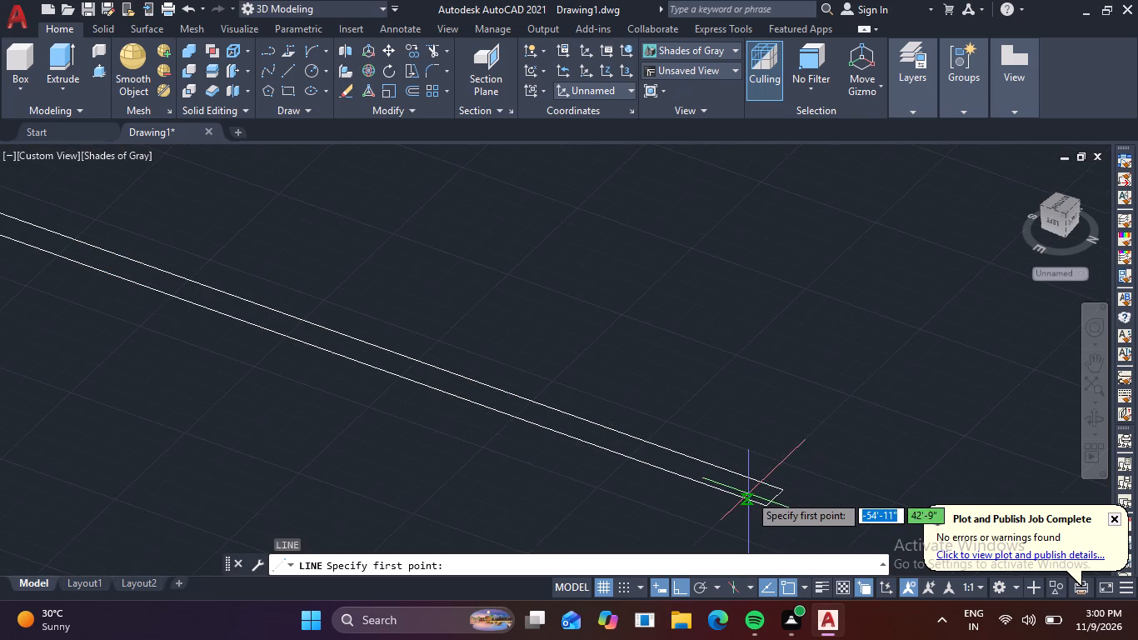
click(753, 506)
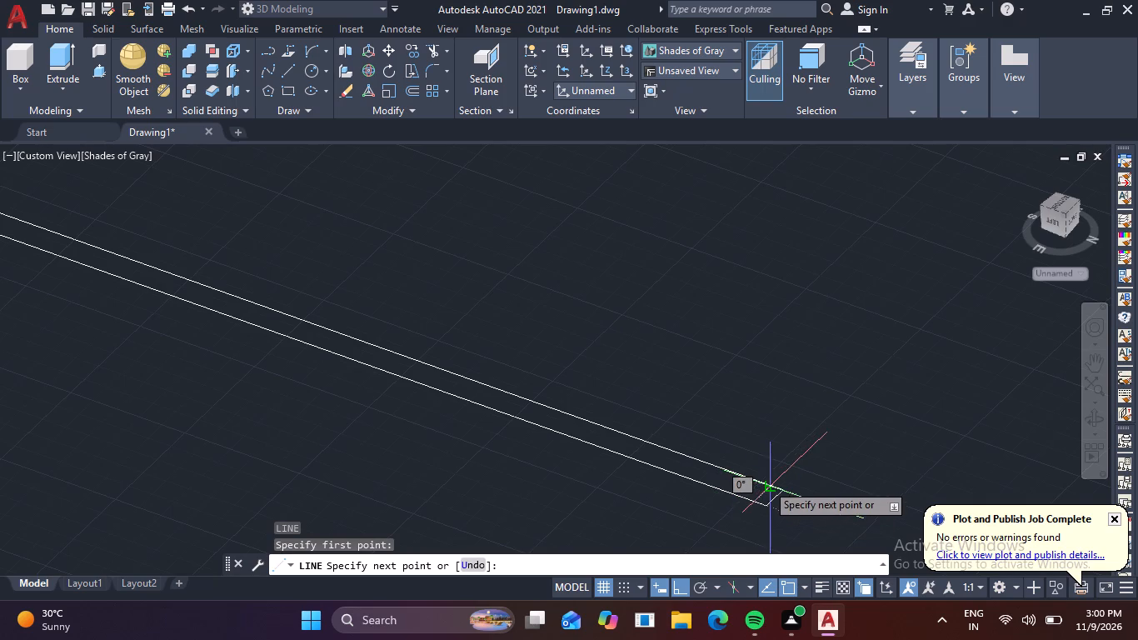
click(766, 483)
key(space)
scroll(784, 514, up, 4)
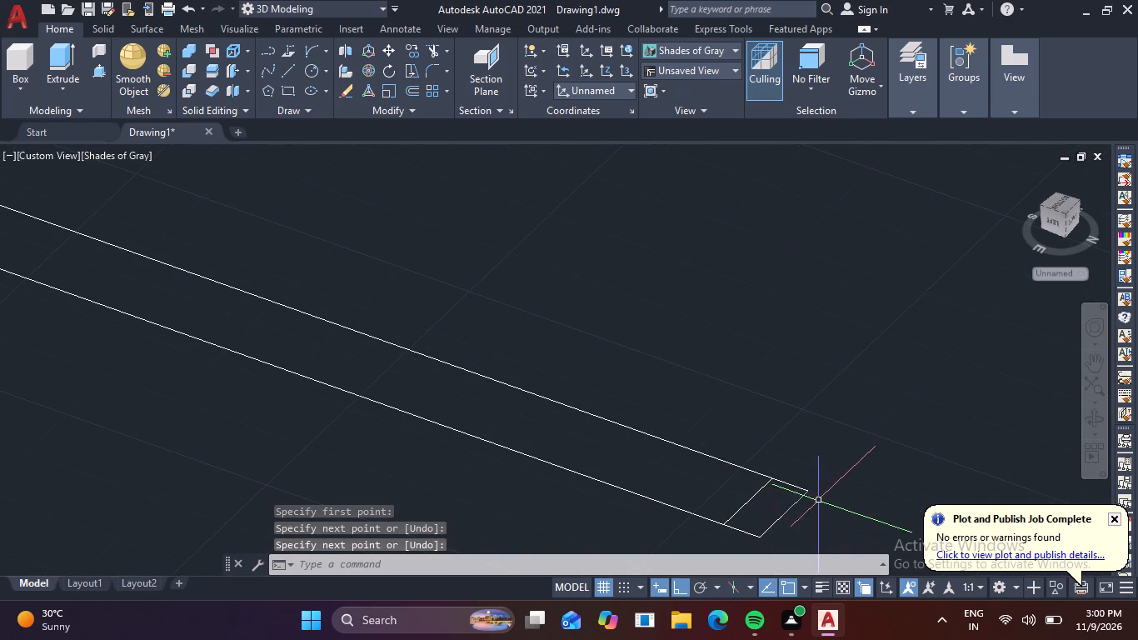
scroll(771, 509, down, 2)
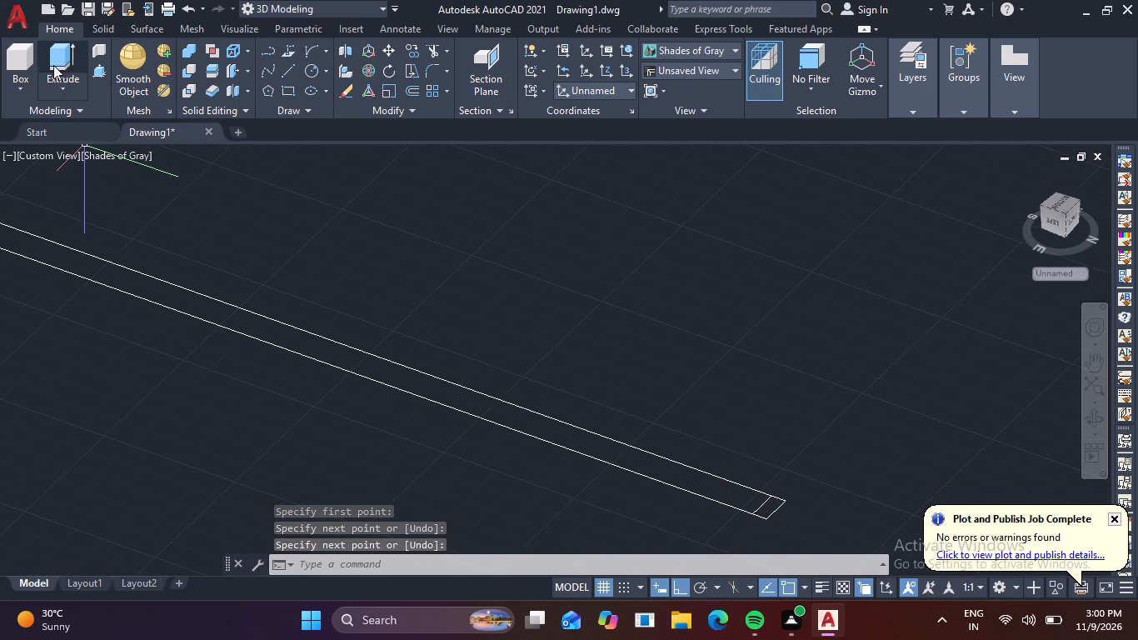
Presspull the small end piece at the band's far end upward into a post, reusing the previous extrusion height.
click(105, 72)
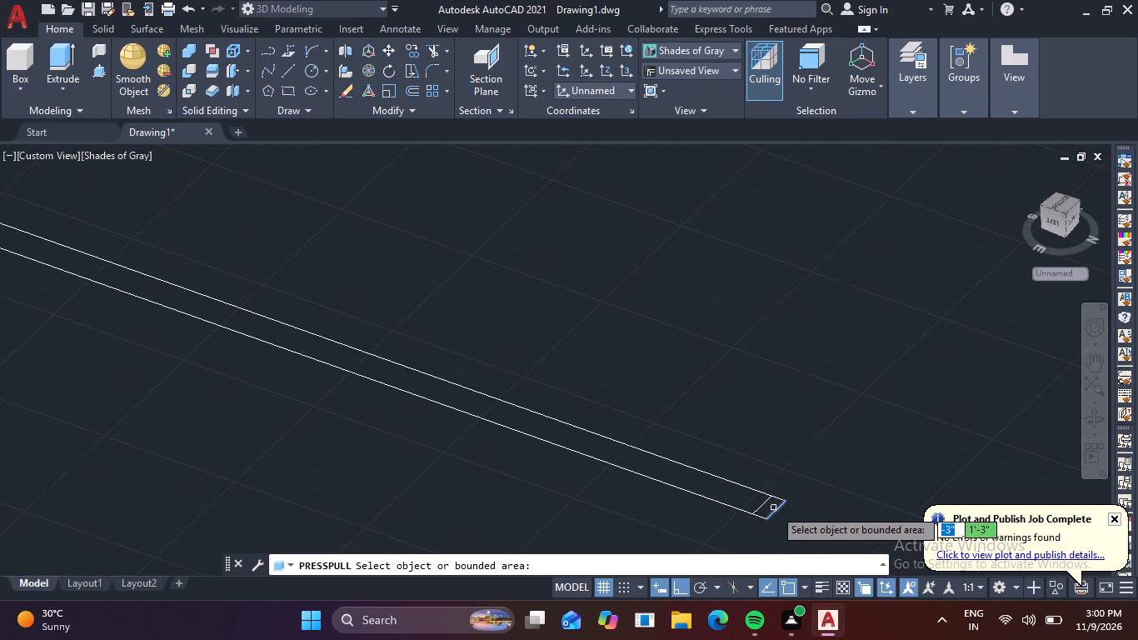
click(774, 507)
key(space)
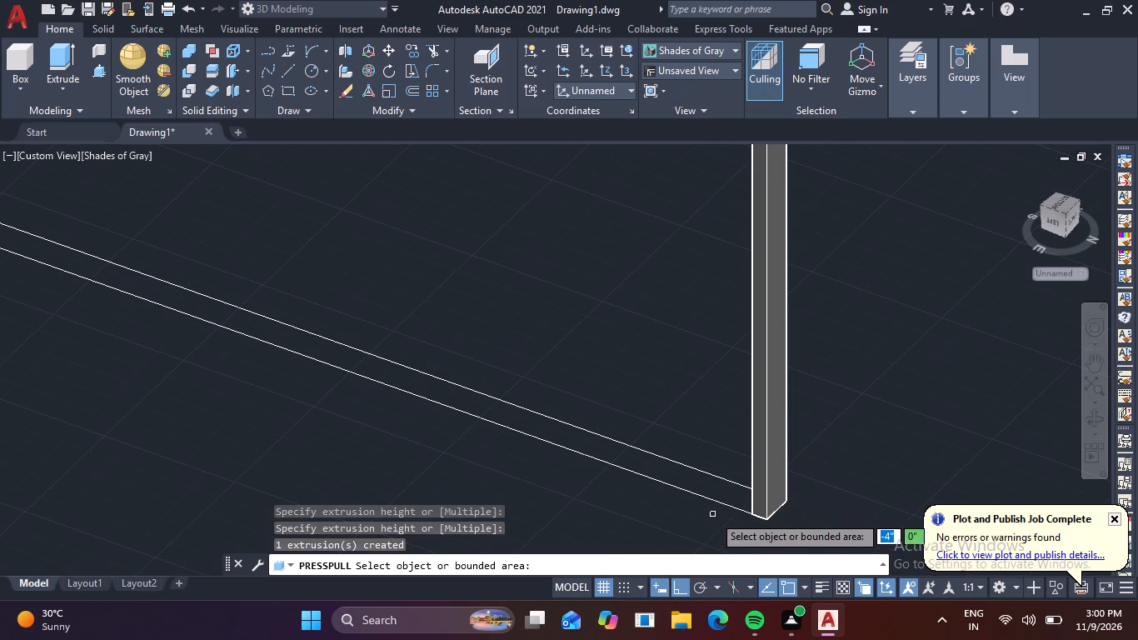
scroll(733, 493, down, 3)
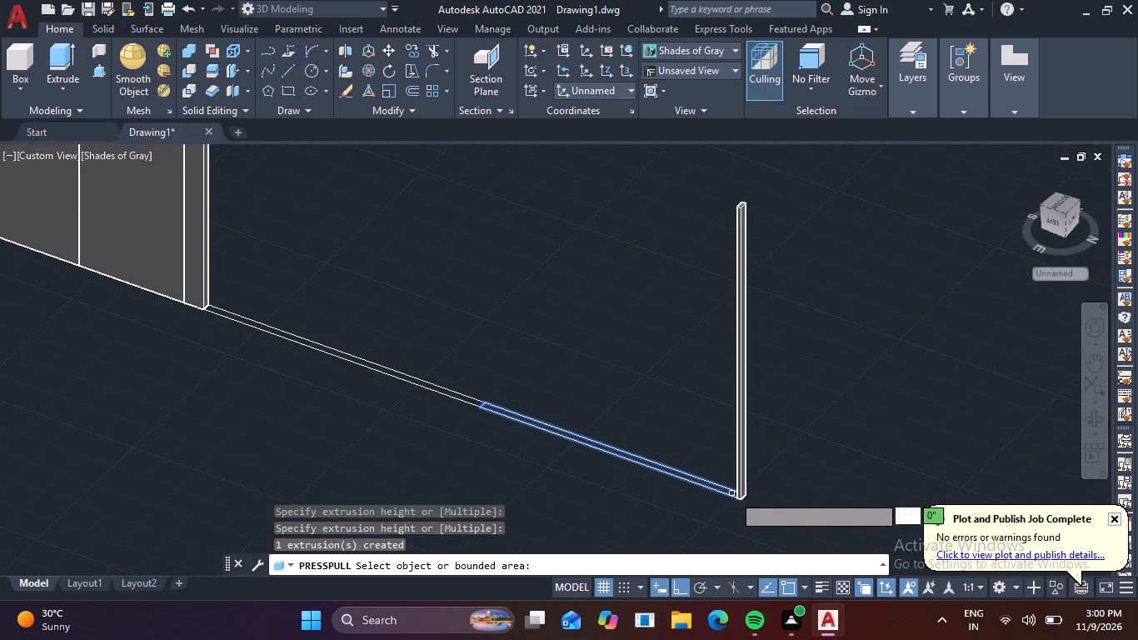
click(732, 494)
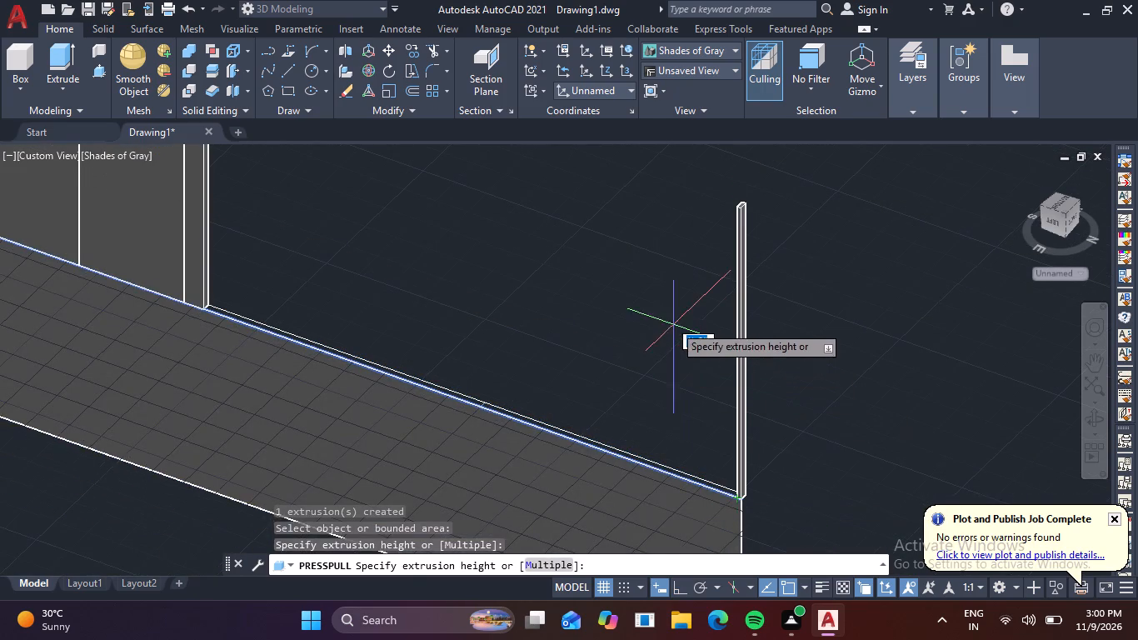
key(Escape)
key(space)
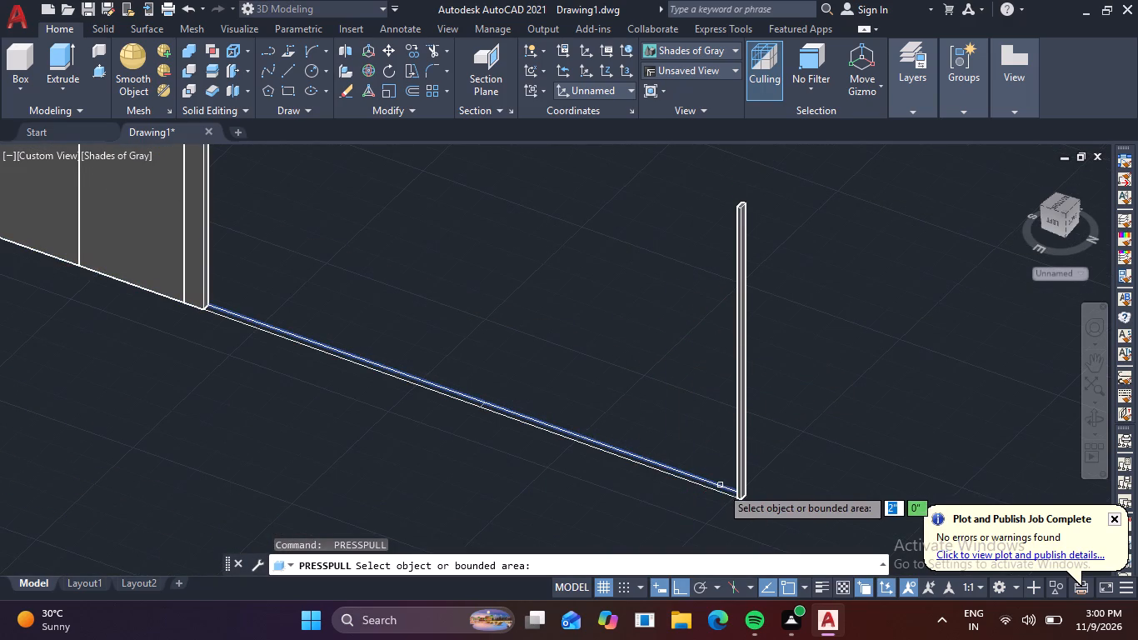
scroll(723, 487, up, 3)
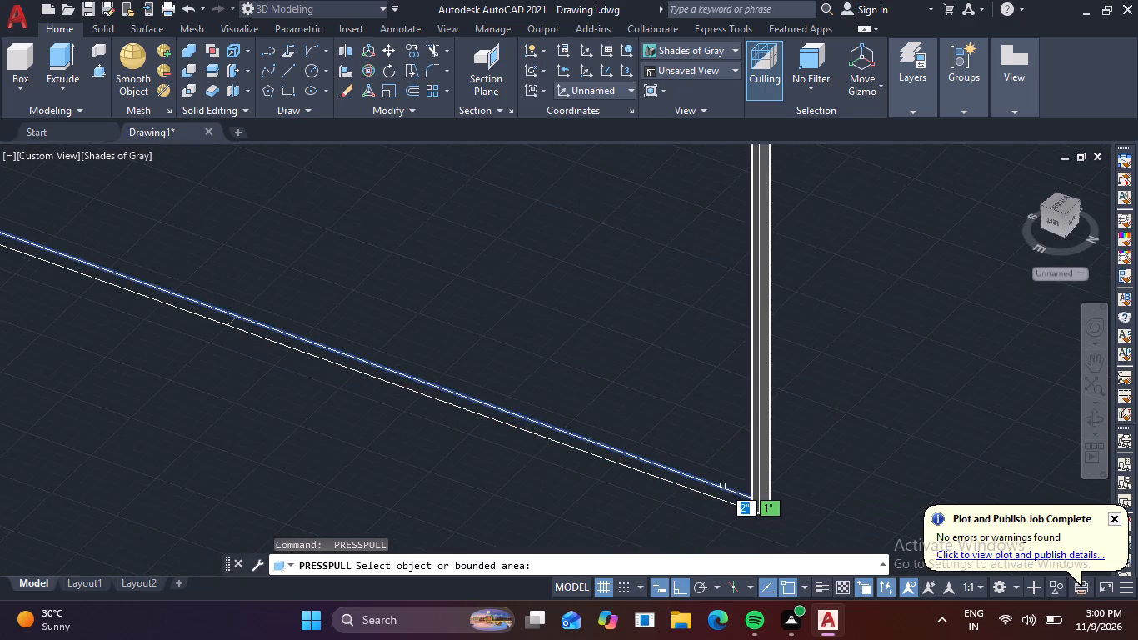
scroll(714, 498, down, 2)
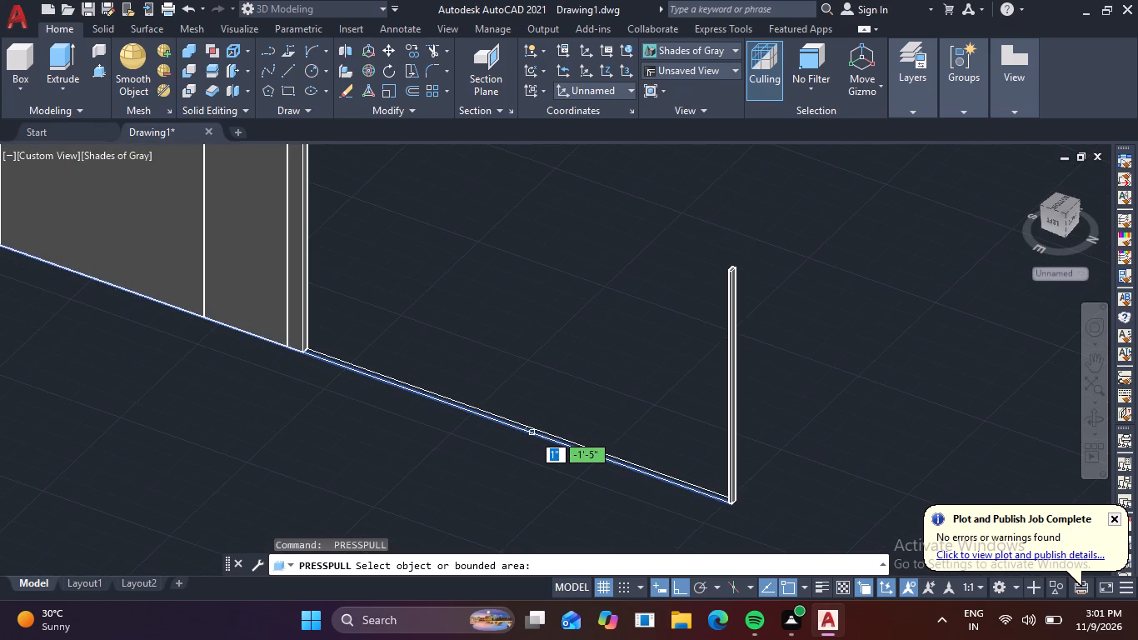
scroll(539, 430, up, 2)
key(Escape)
Draw a dividing line across the unraised band, about halfway between the third post and the existing middle dividing line.
key(l)
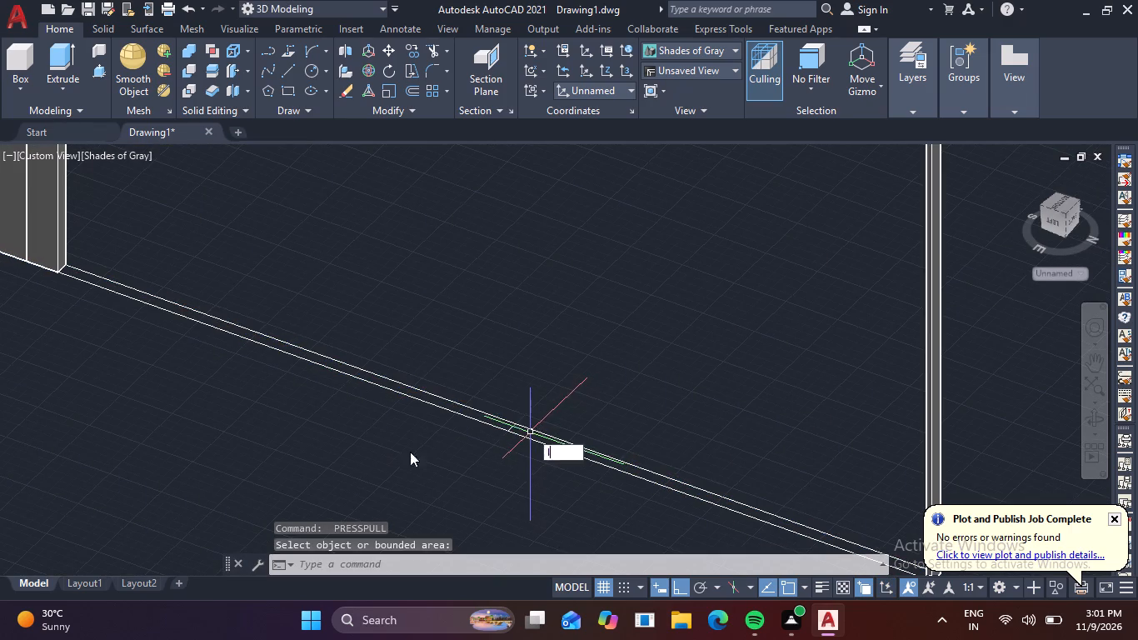
key(space)
click(287, 352)
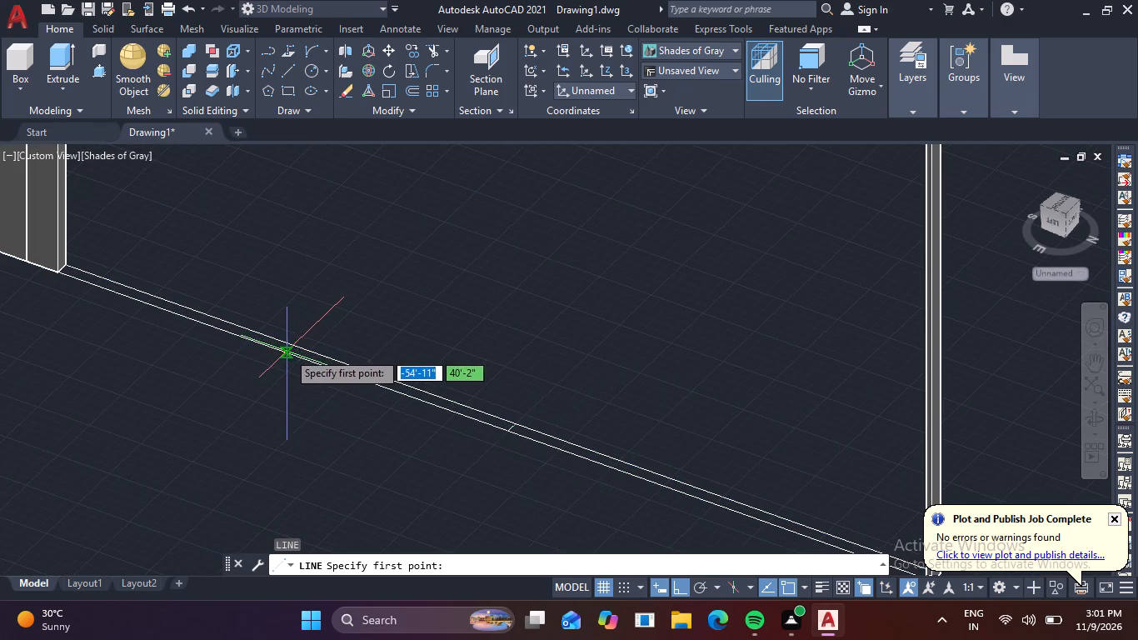
click(297, 342)
key(space)
Presspull the three remaining band areas between the third post and the end post upward, reusing the previous extrusion height.
middle_drag(306, 386, 445, 457)
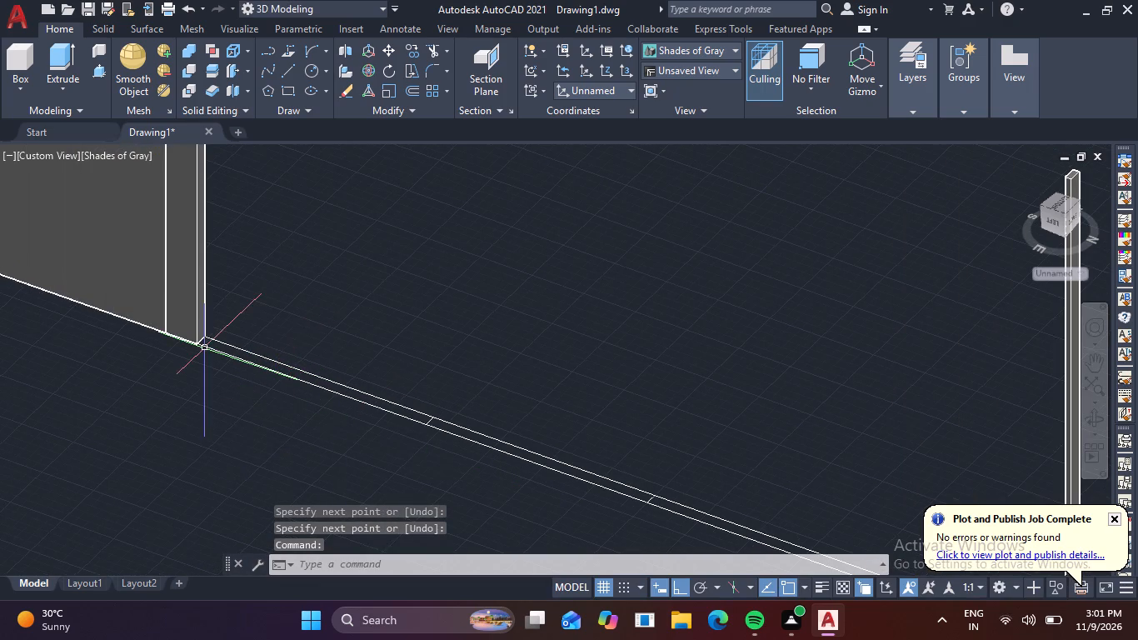
click(93, 64)
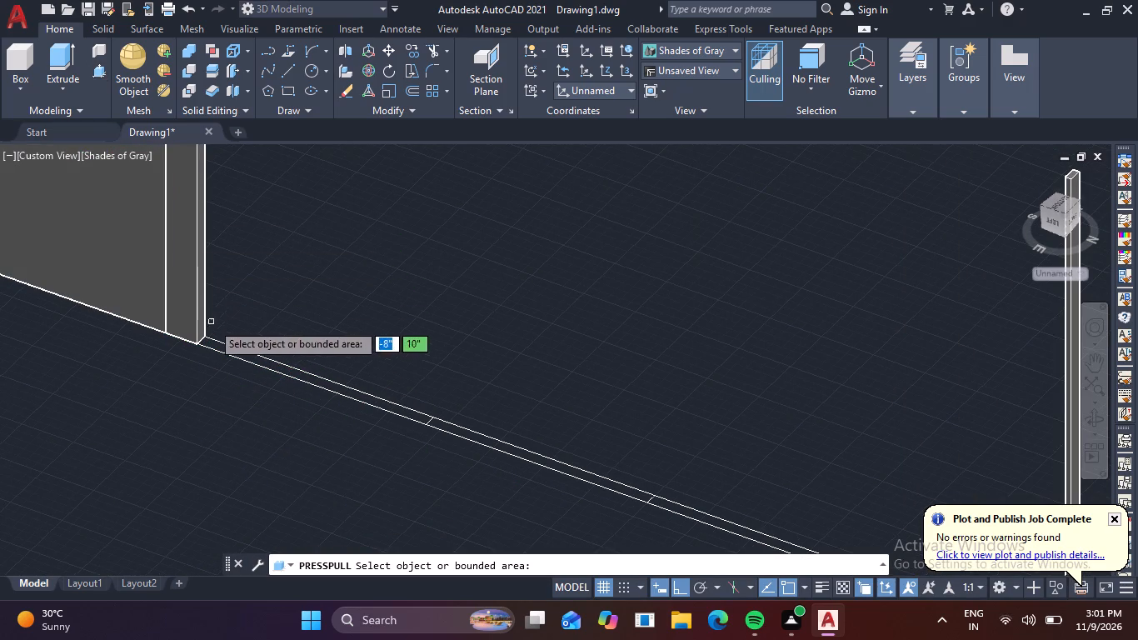
click(216, 346)
key(space)
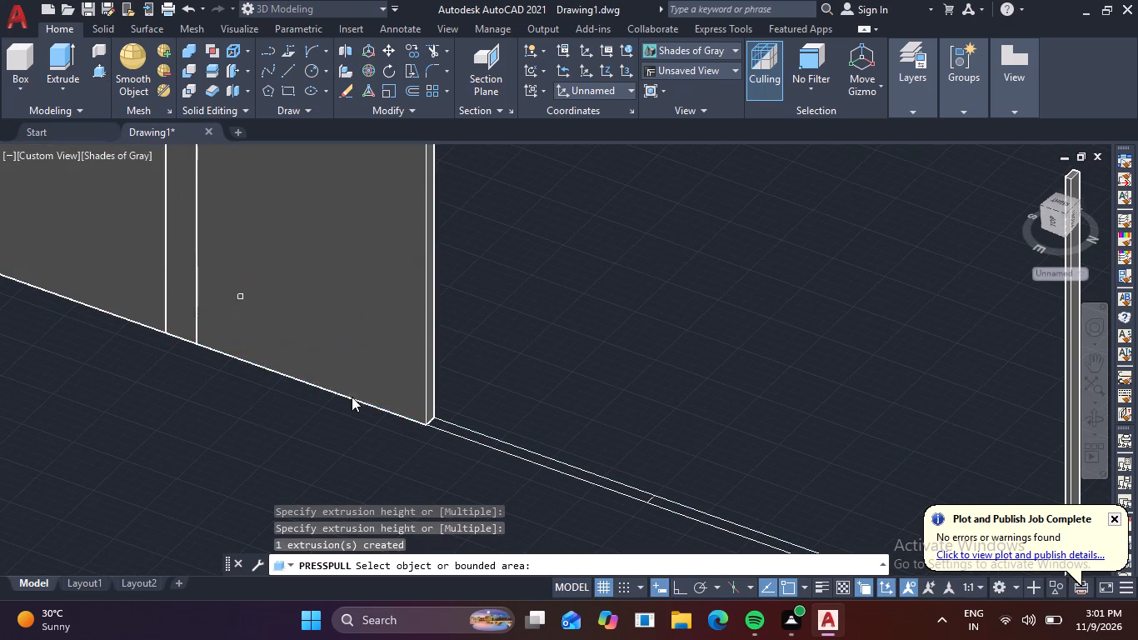
click(441, 426)
key(space)
middle_drag(492, 452, 254, 382)
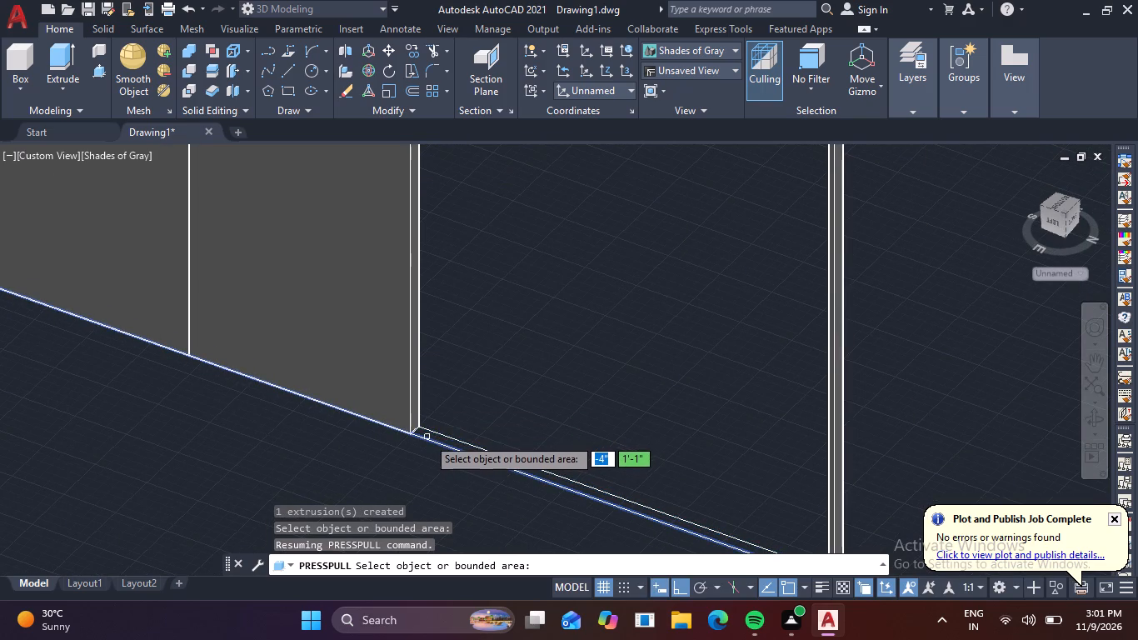
click(426, 435)
key(space)
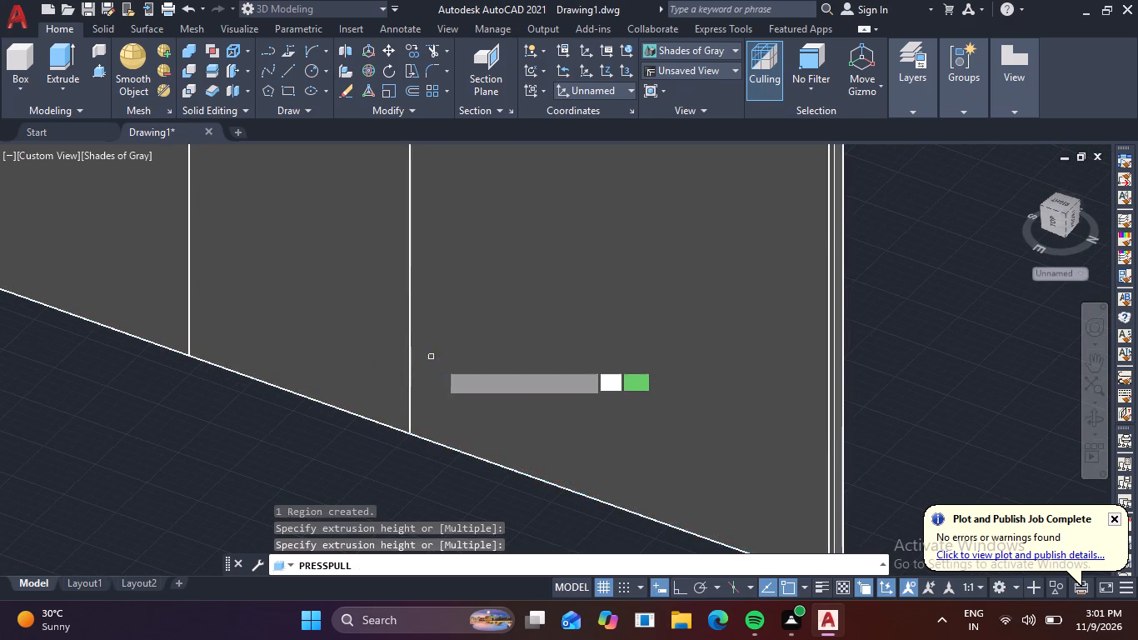
scroll(440, 372, down, 4)
scroll(498, 407, down, 1)
middle_drag(327, 437, 636, 396)
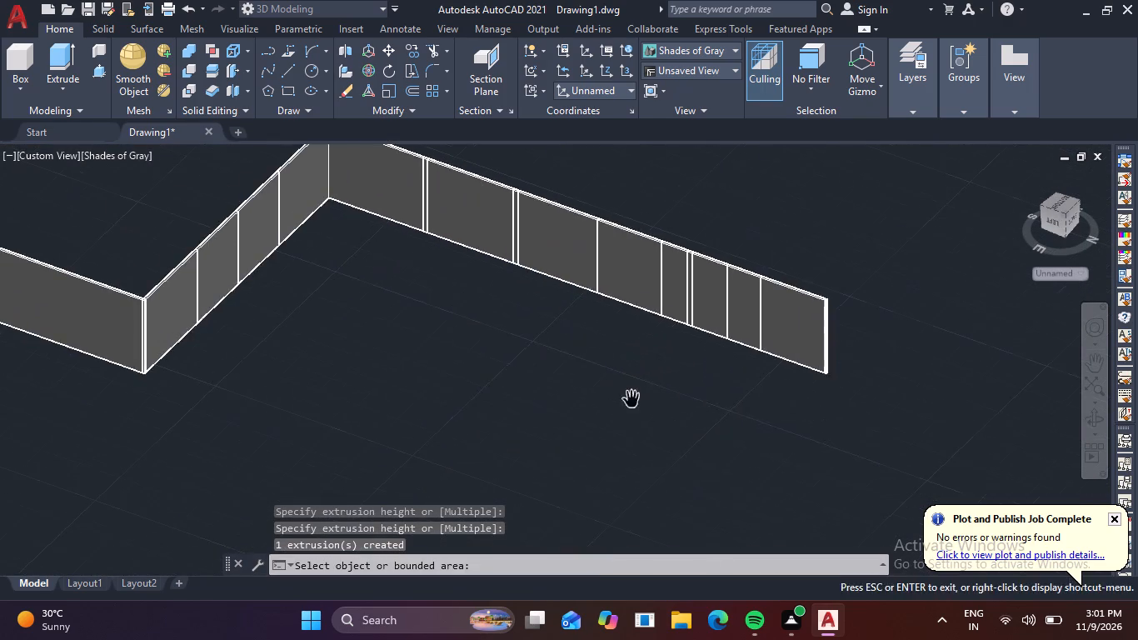
scroll(588, 401, down, 2)
scroll(347, 426, down, 1)
middle_drag(365, 431, 653, 453)
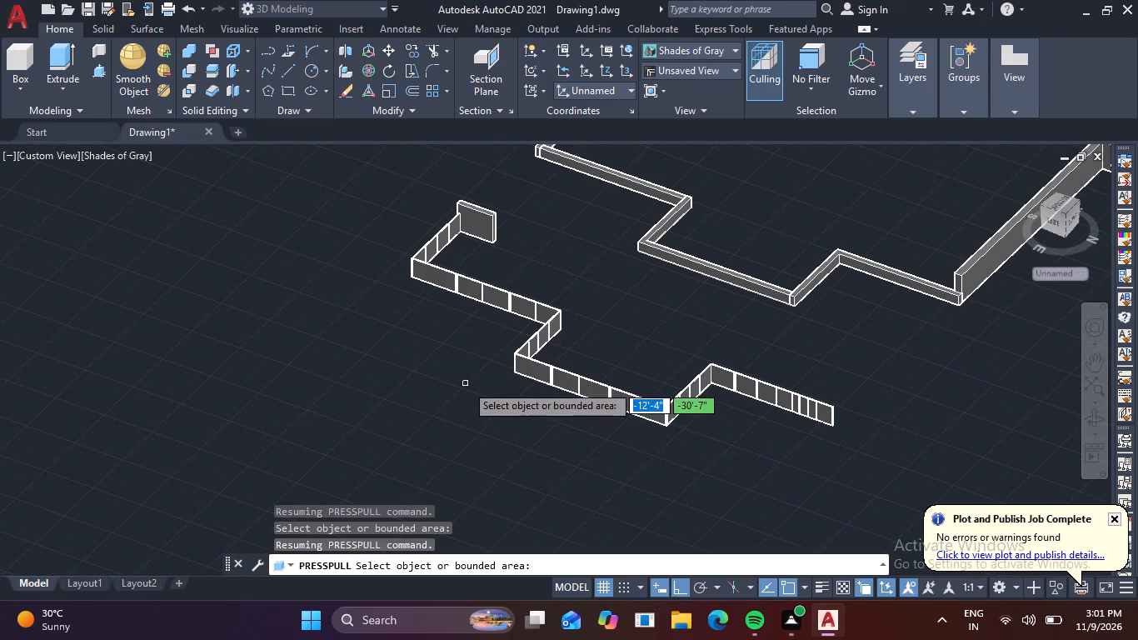
key(F1)
key(Escape)
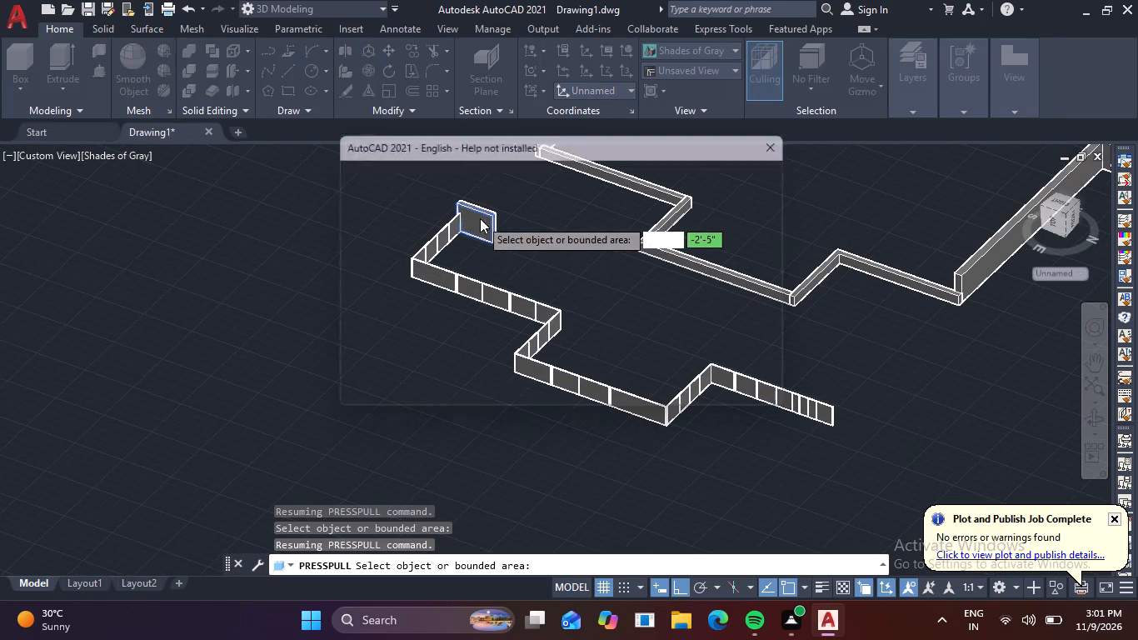
key(Escape)
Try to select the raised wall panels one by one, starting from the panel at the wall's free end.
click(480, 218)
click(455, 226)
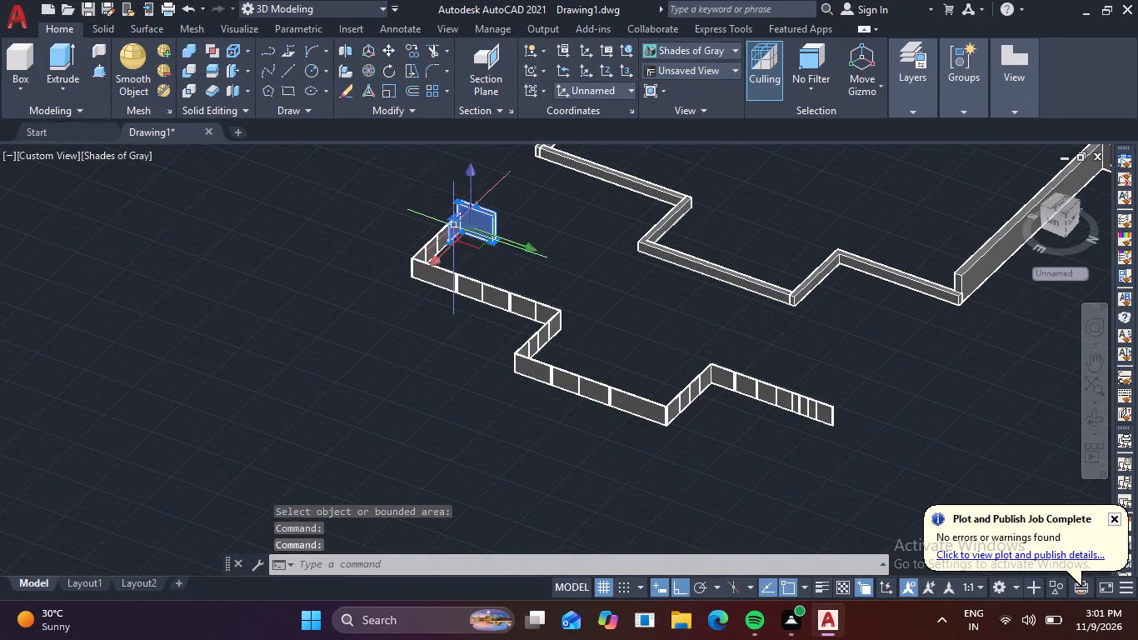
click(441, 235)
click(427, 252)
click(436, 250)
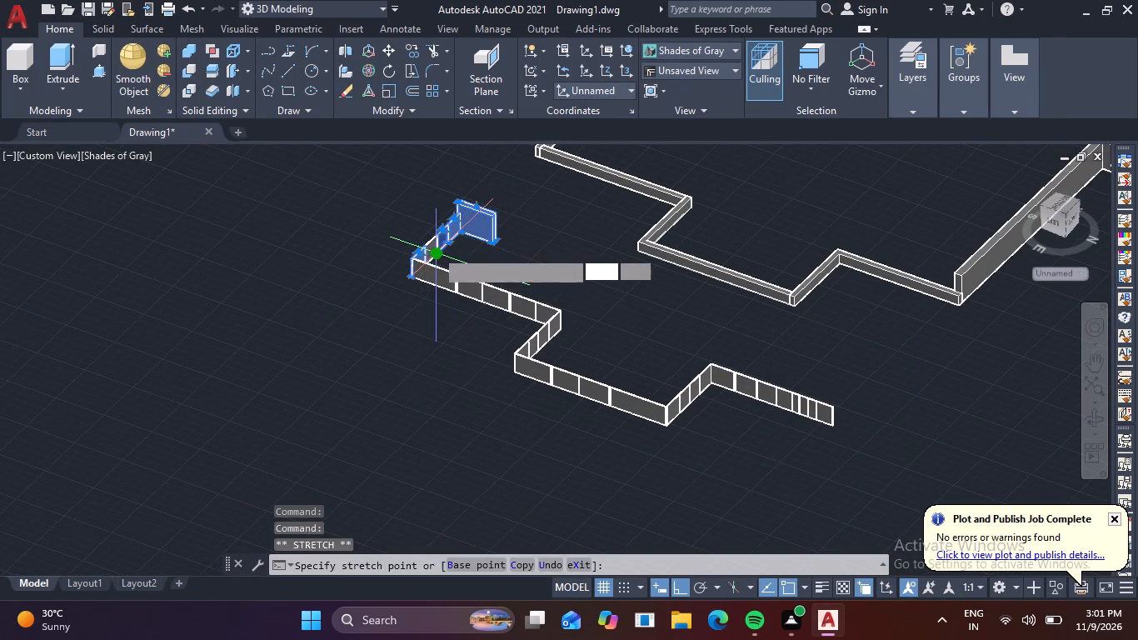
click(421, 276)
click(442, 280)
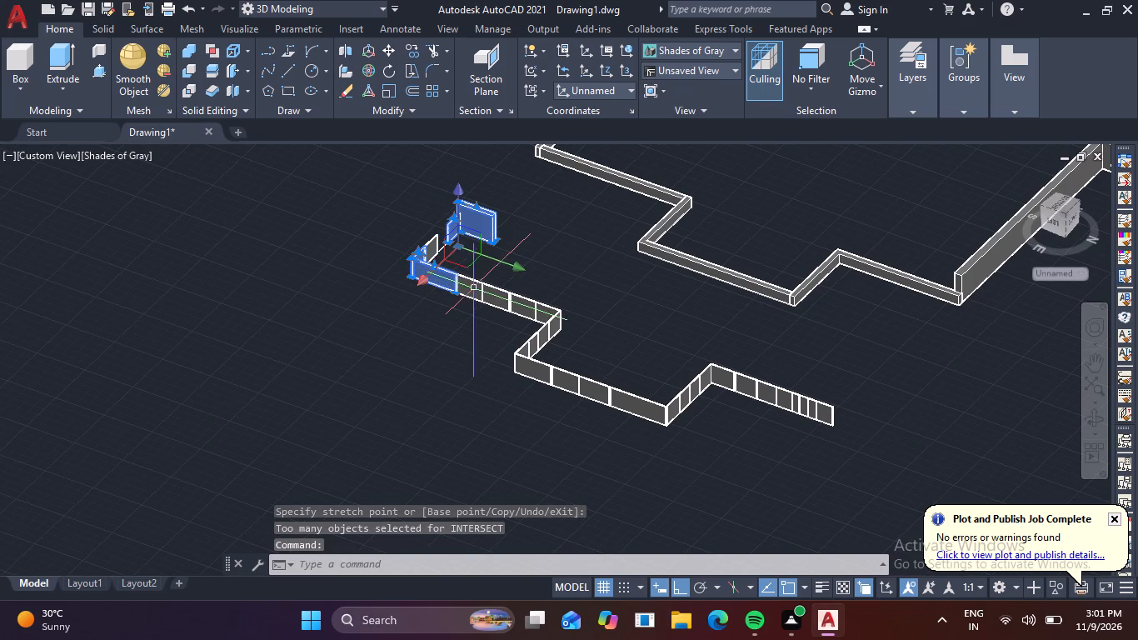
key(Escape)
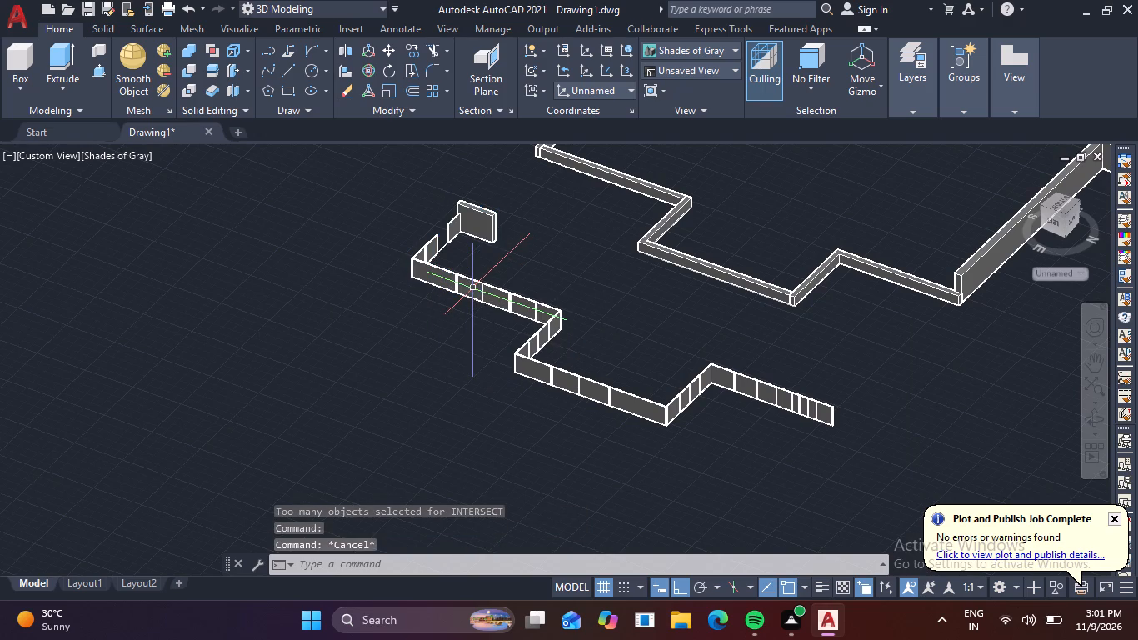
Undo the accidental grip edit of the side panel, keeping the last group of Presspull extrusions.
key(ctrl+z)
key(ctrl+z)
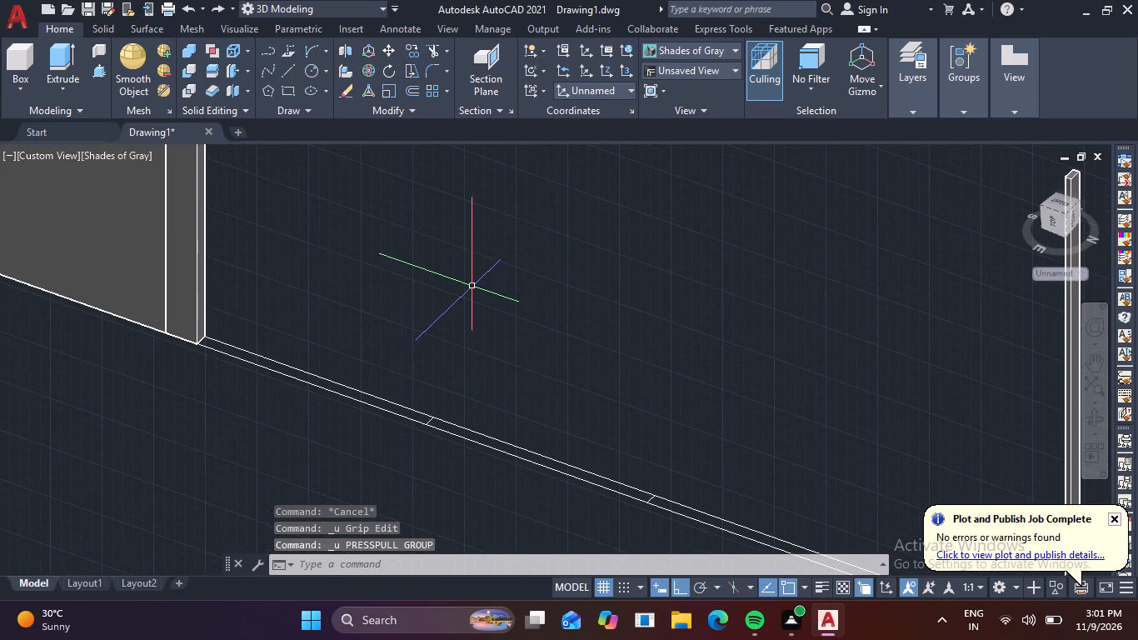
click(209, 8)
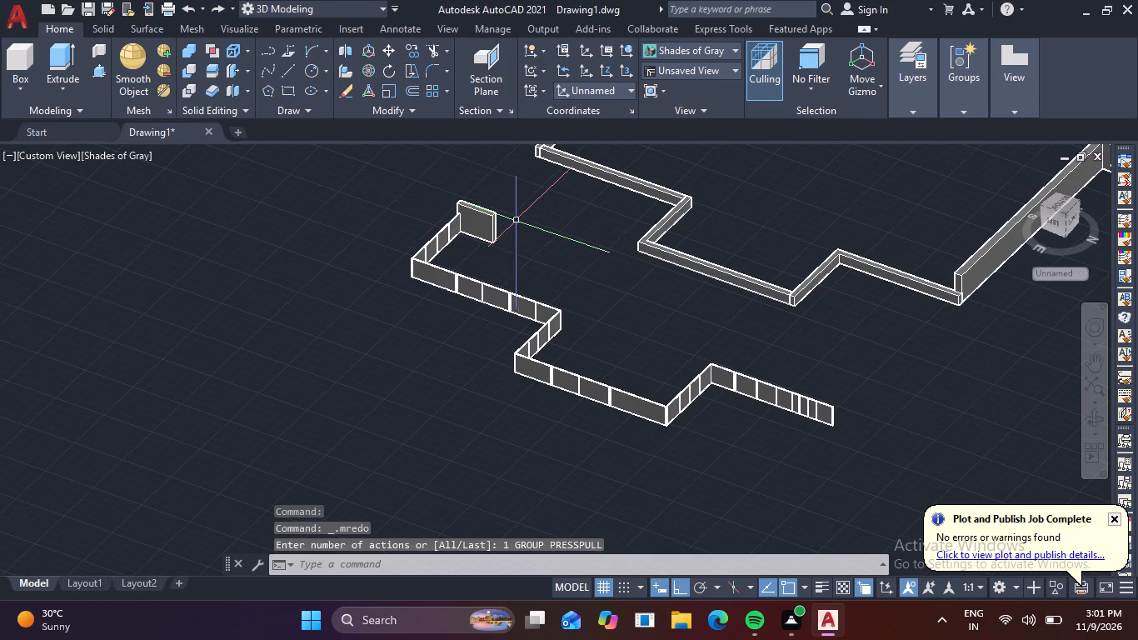
Select the panel at the wall's free end, the short side stretch's panels and the solid at the adjoining corner.
scroll(457, 215, up, 3)
click(482, 216)
click(462, 225)
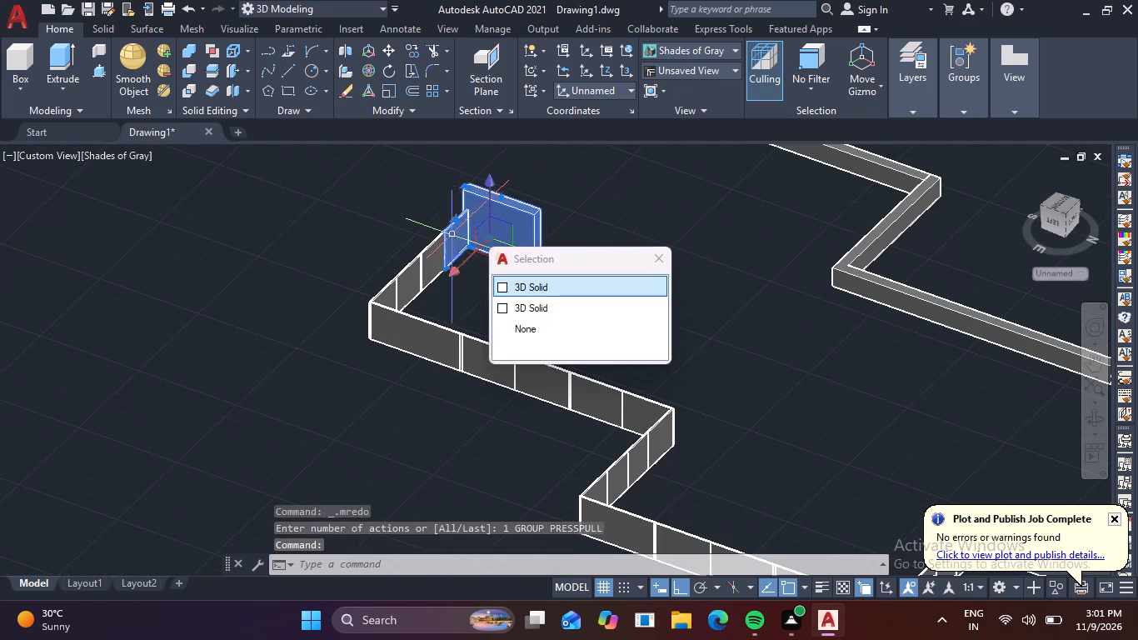
click(434, 259)
click(408, 276)
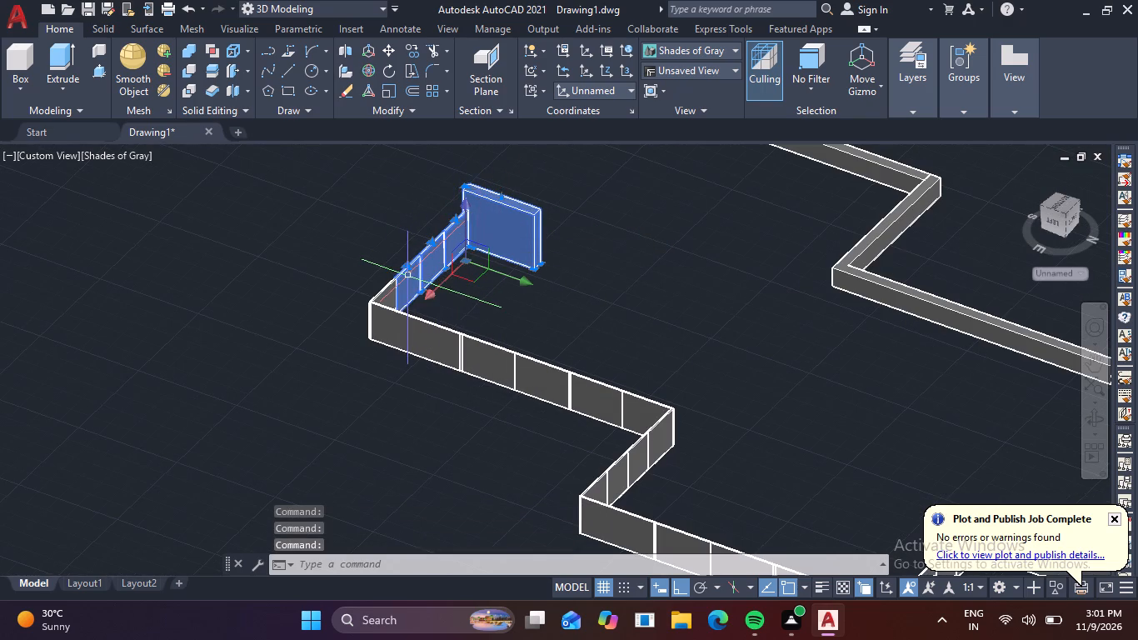
click(386, 294)
scroll(367, 315, up, 9)
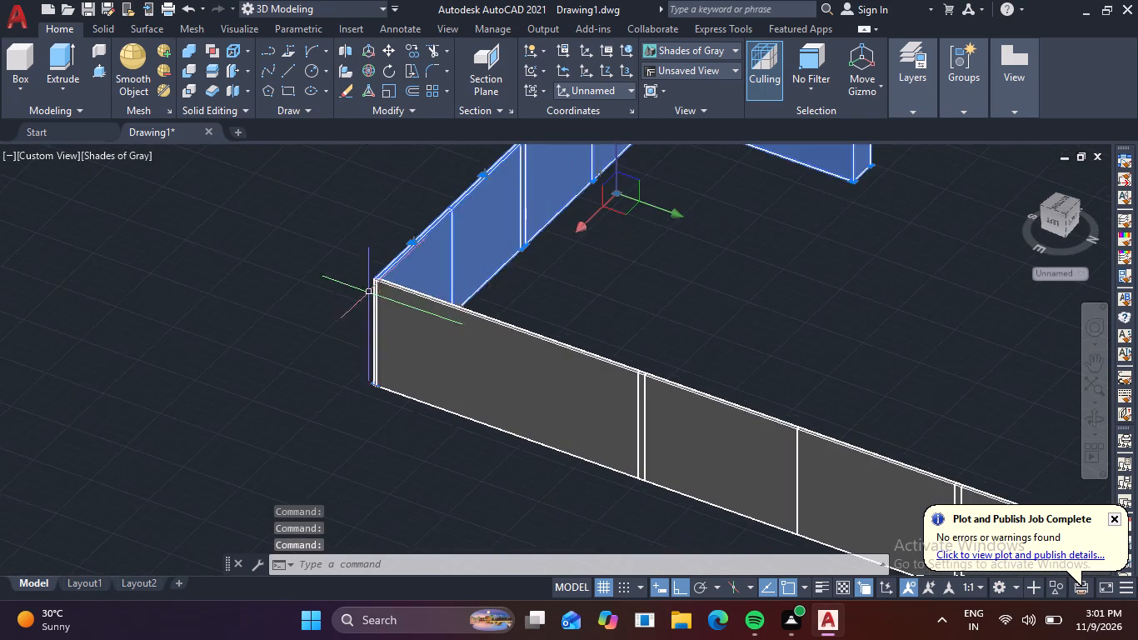
scroll(369, 292, up, 1)
click(383, 278)
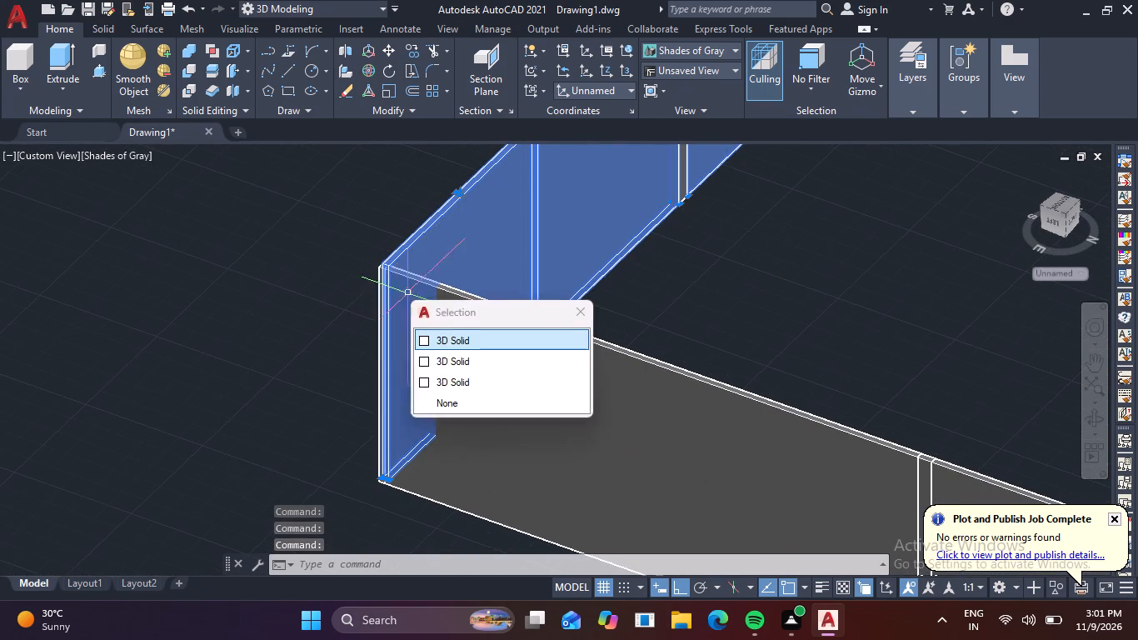
click(422, 343)
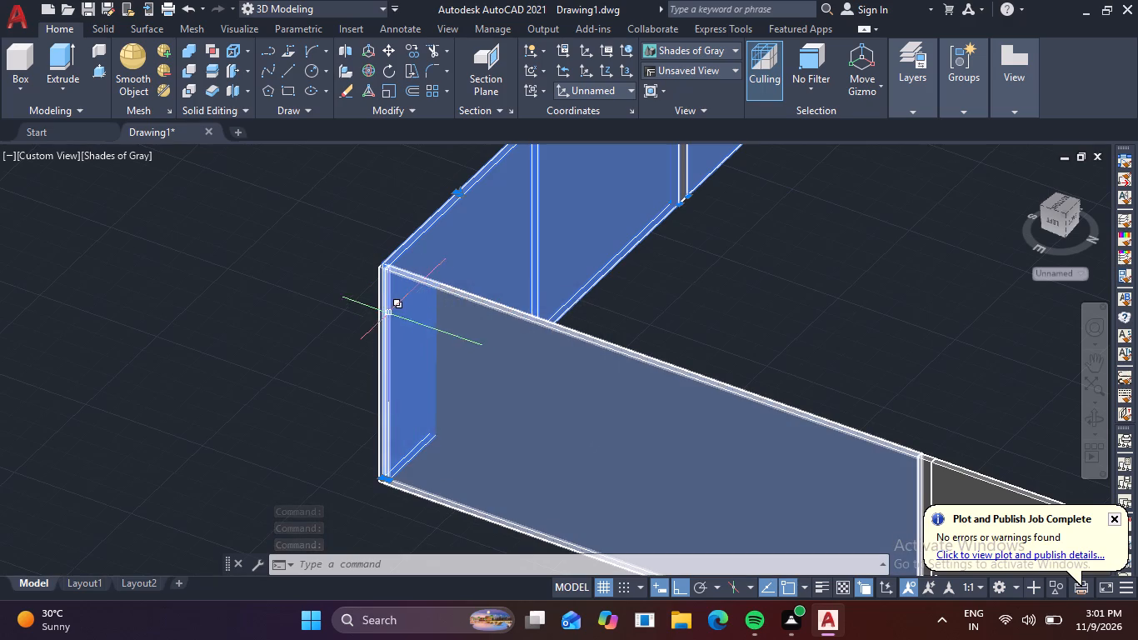
Add the corner post, the adjoining long panel, the first intermediate post and the panel beyond it to the selection.
shift+middle_drag(258, 377, 280, 382)
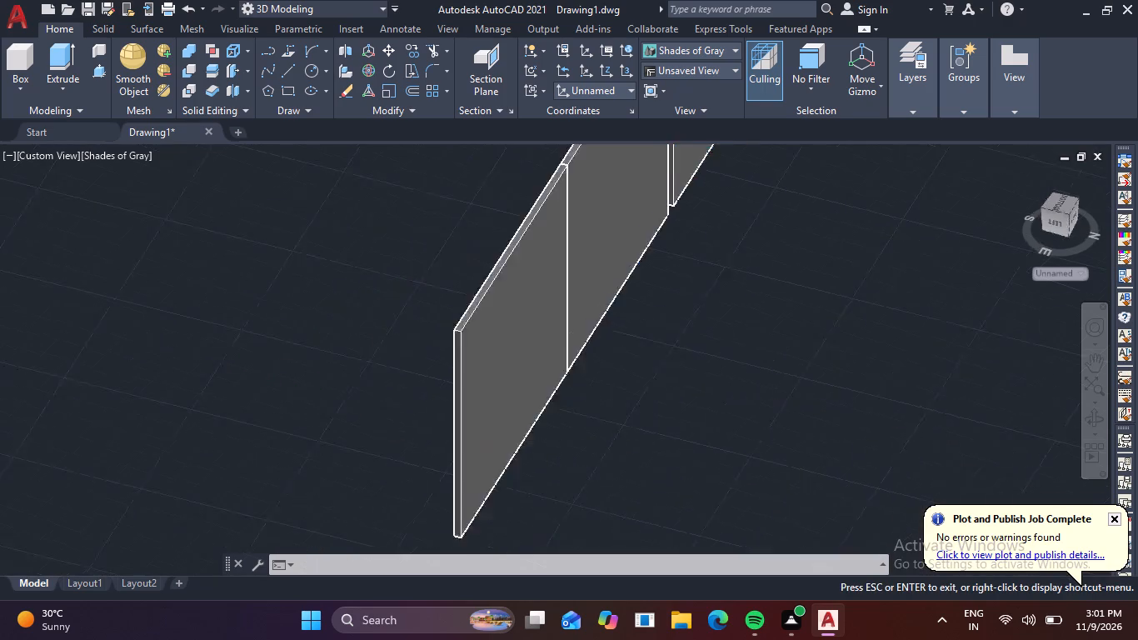
shift+middle_drag(280, 382, 332, 373)
scroll(396, 369, down, 1)
middle_drag(399, 369, 385, 328)
scroll(544, 365, up, 4)
click(683, 329)
click(765, 319)
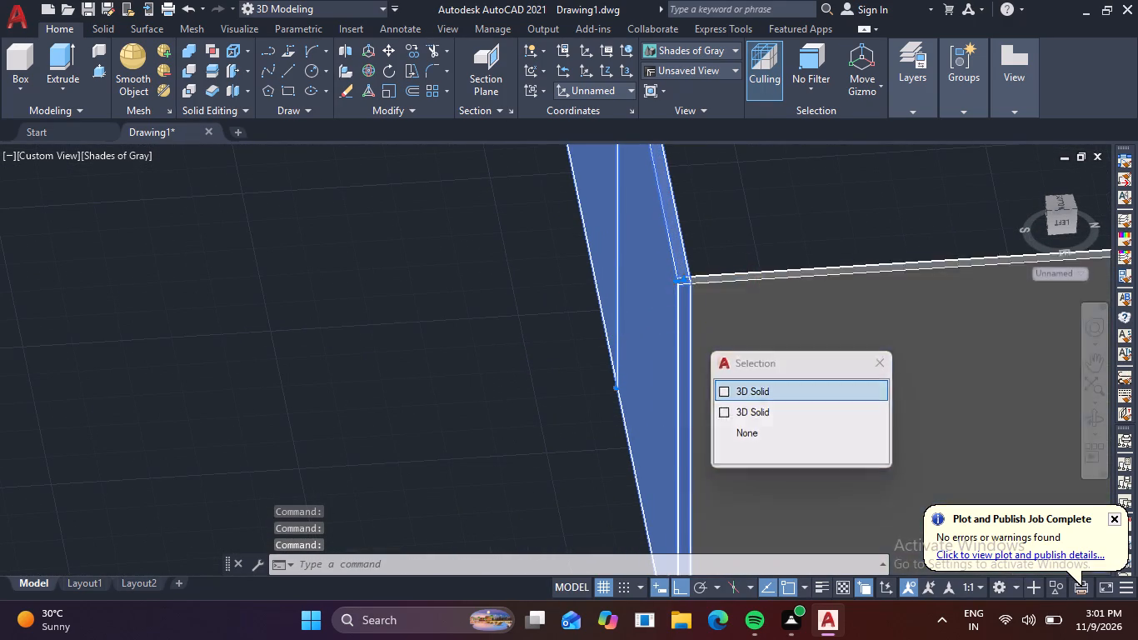
scroll(751, 324, down, 2)
middle_drag(647, 351, 207, 398)
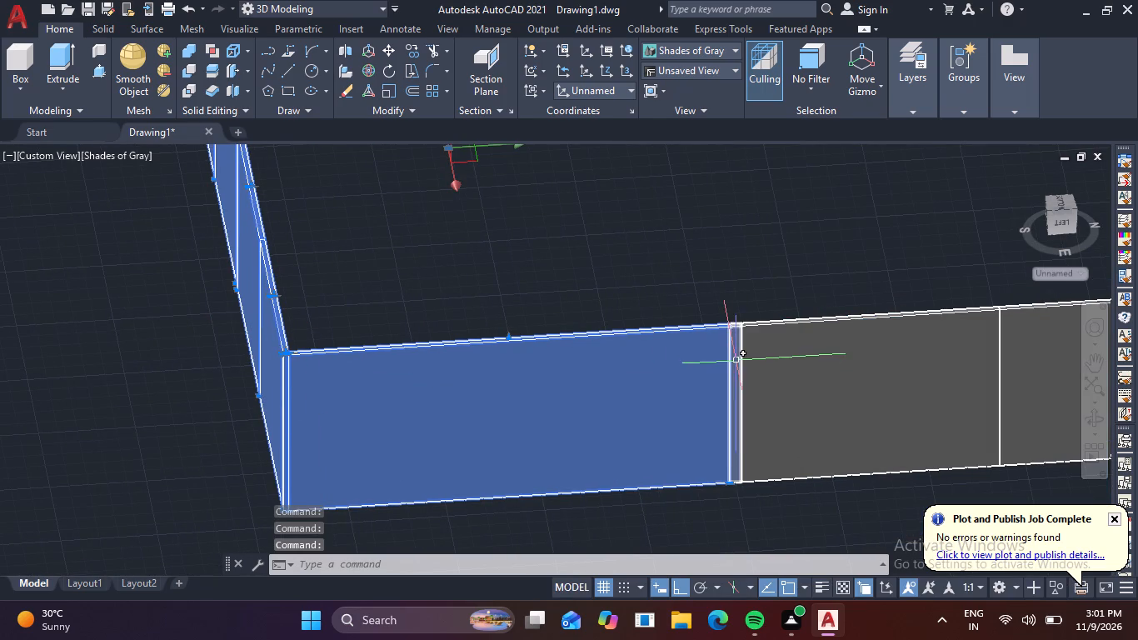
click(737, 359)
click(806, 342)
Add the same stretch's remaining three panels, its second intermediate post and the solid at the far corner to the selection.
scroll(837, 336, down, 2)
middle_drag(814, 347, 463, 373)
scroll(599, 357, up, 2)
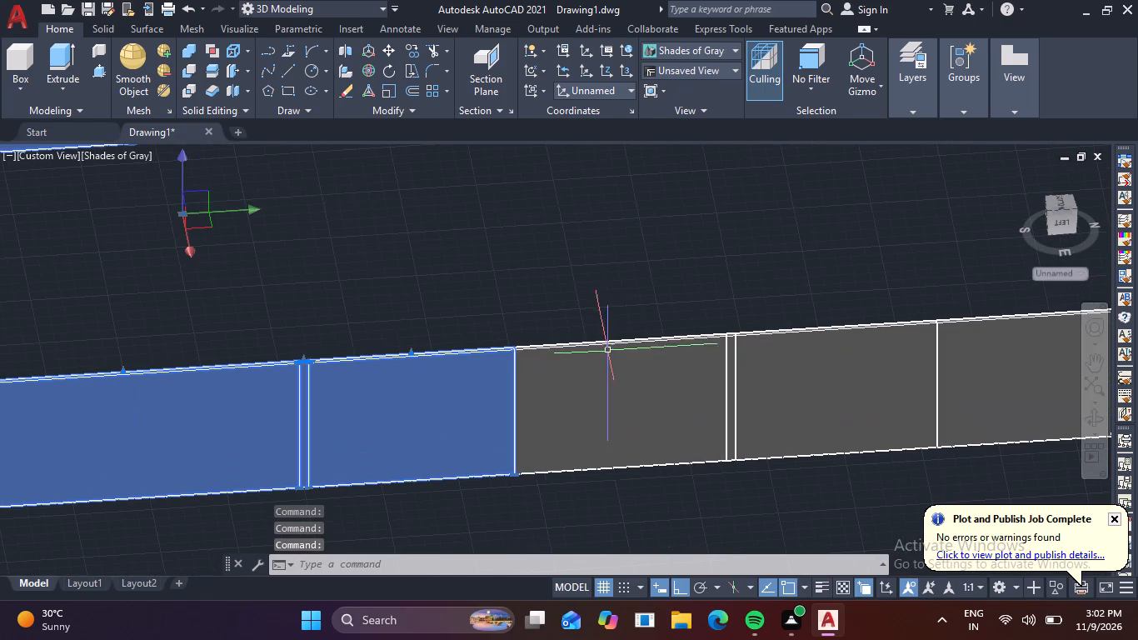
click(617, 348)
click(736, 342)
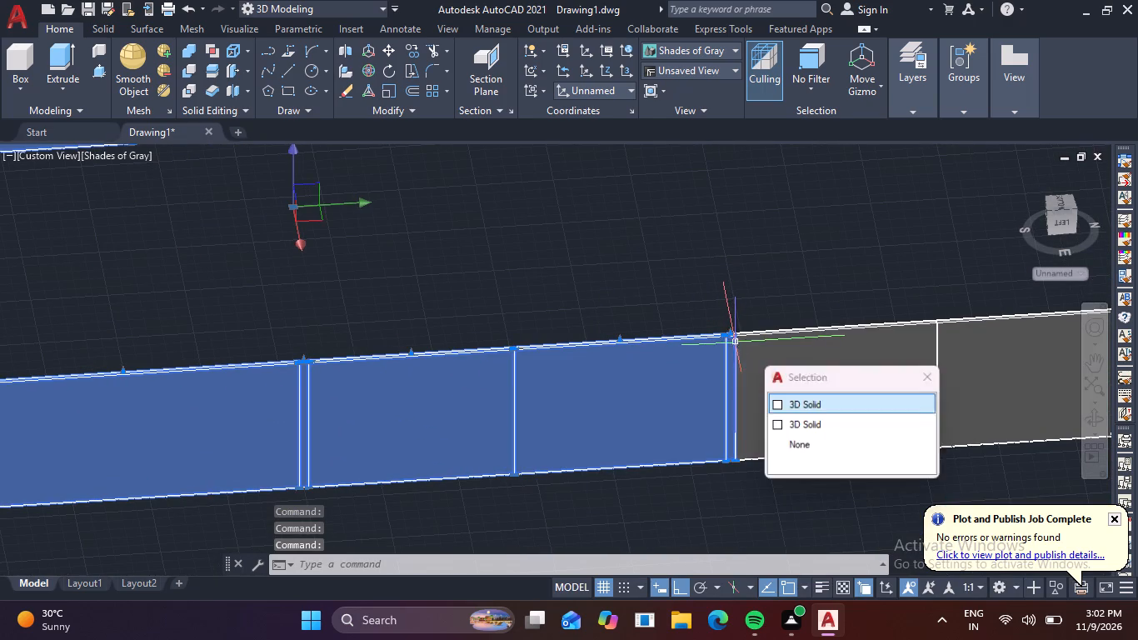
click(782, 342)
middle_drag(761, 357, 424, 391)
click(731, 362)
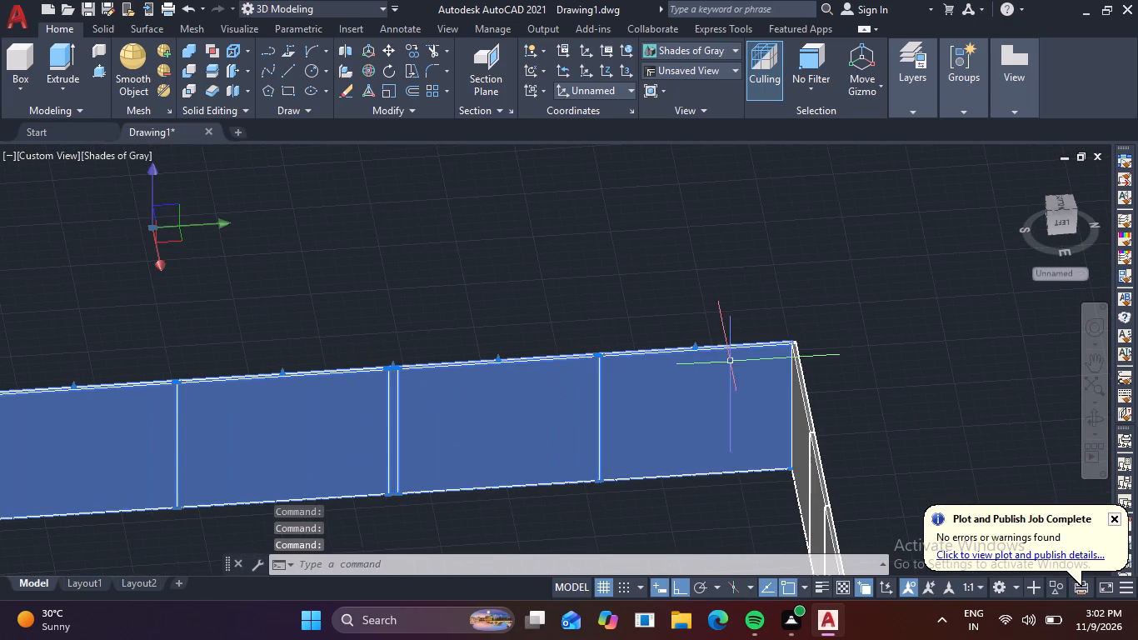
scroll(742, 357, up, 3)
scroll(873, 330, up, 2)
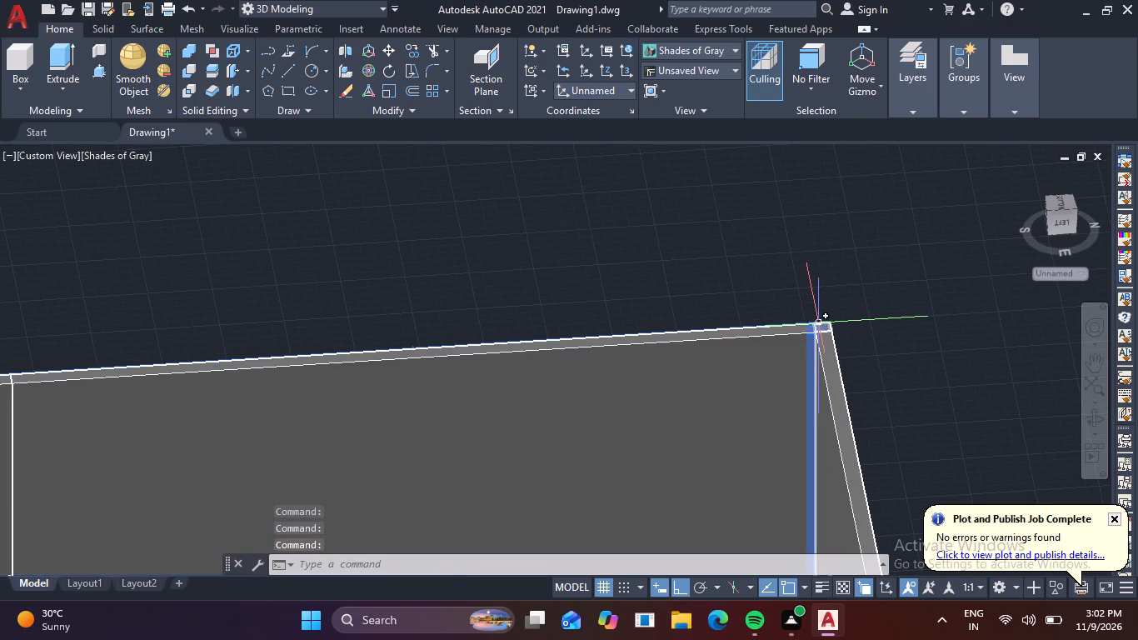
click(825, 327)
scroll(820, 371, down, 3)
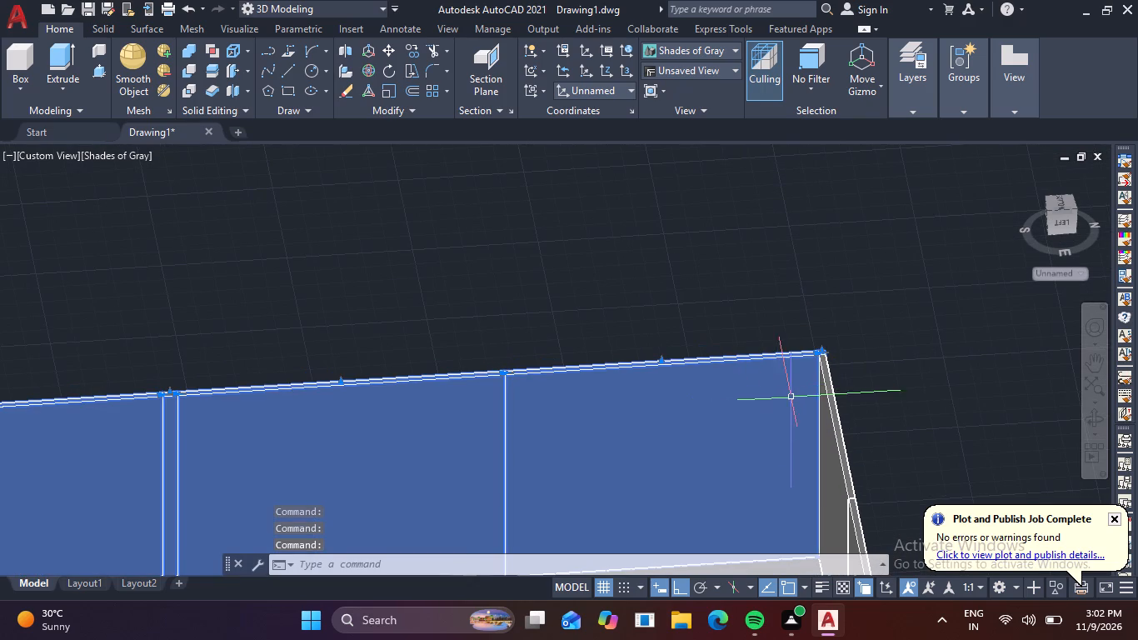
Add the four panels of the short stretch beyond that corner to the selection.
click(836, 393)
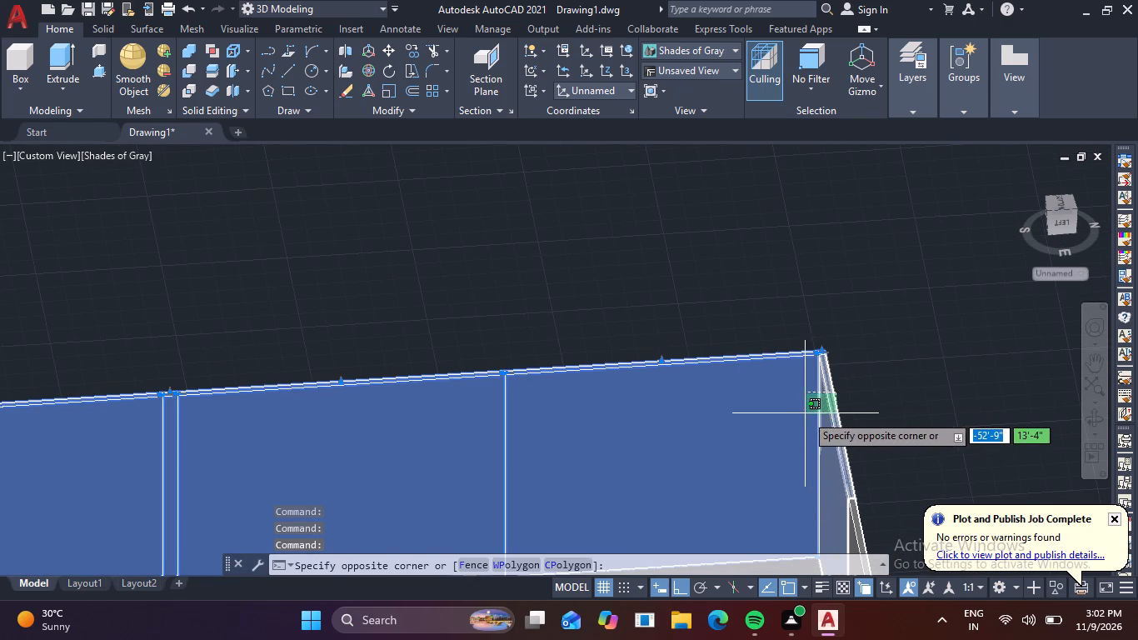
click(806, 414)
shift+middle_drag(910, 387, 767, 391)
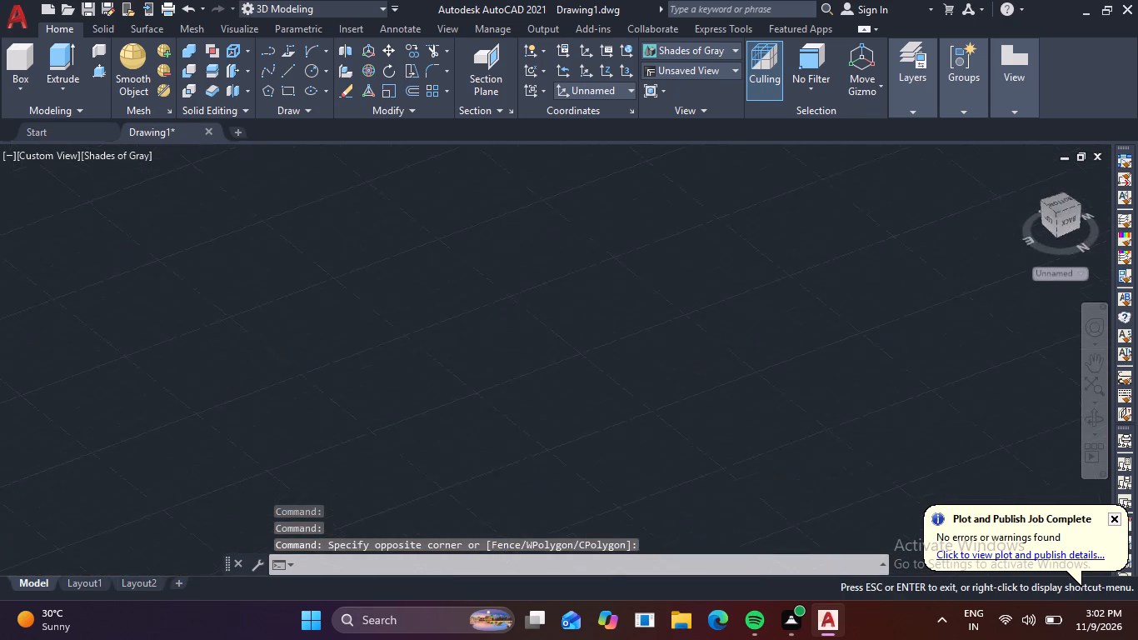
shift+middle_drag(767, 391, 747, 340)
scroll(646, 343, down, 2)
scroll(160, 337, up, 2)
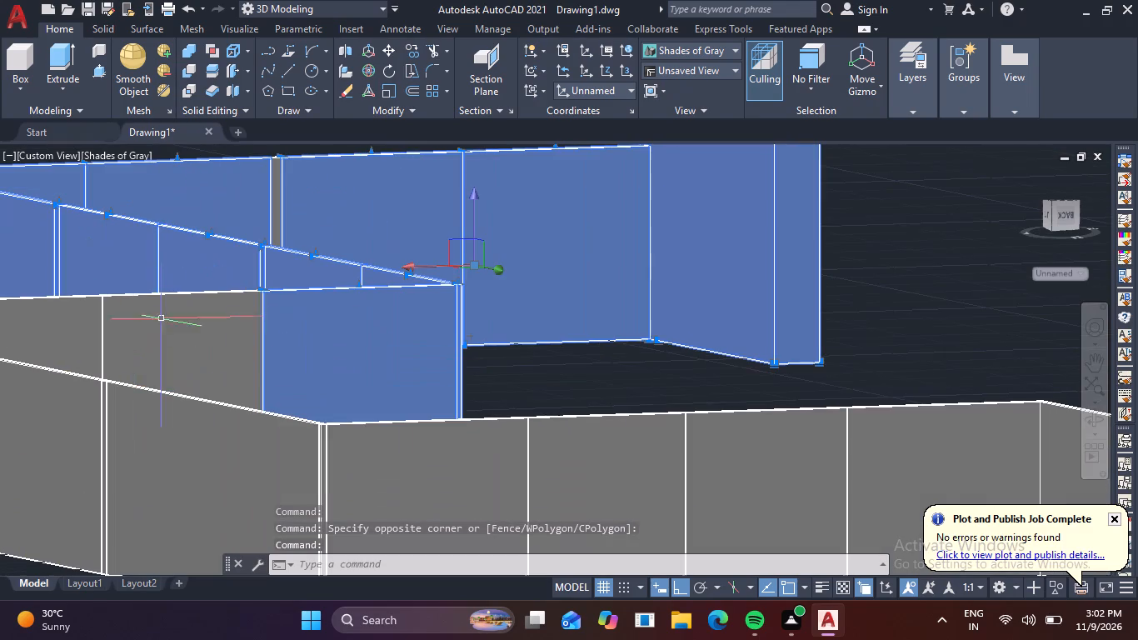
click(157, 303)
middle_drag(160, 327, 465, 267)
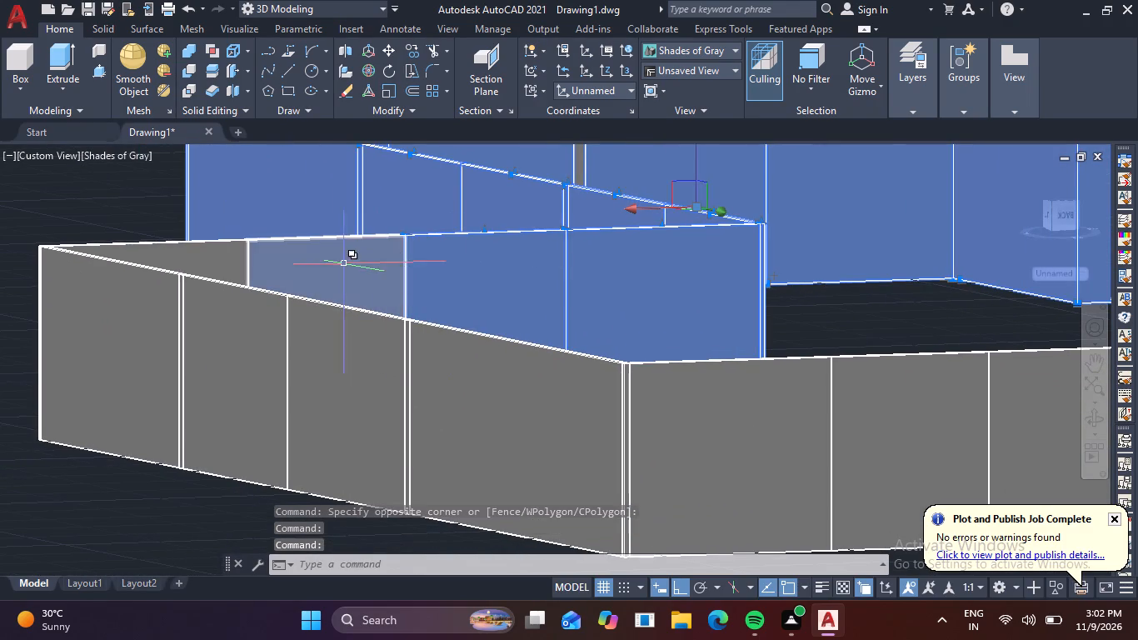
click(340, 264)
click(201, 264)
Add the next long stretch's first panel and the post at its corner with the short stretch to the selection.
click(108, 286)
shift+middle_drag(4, 356, 8, 362)
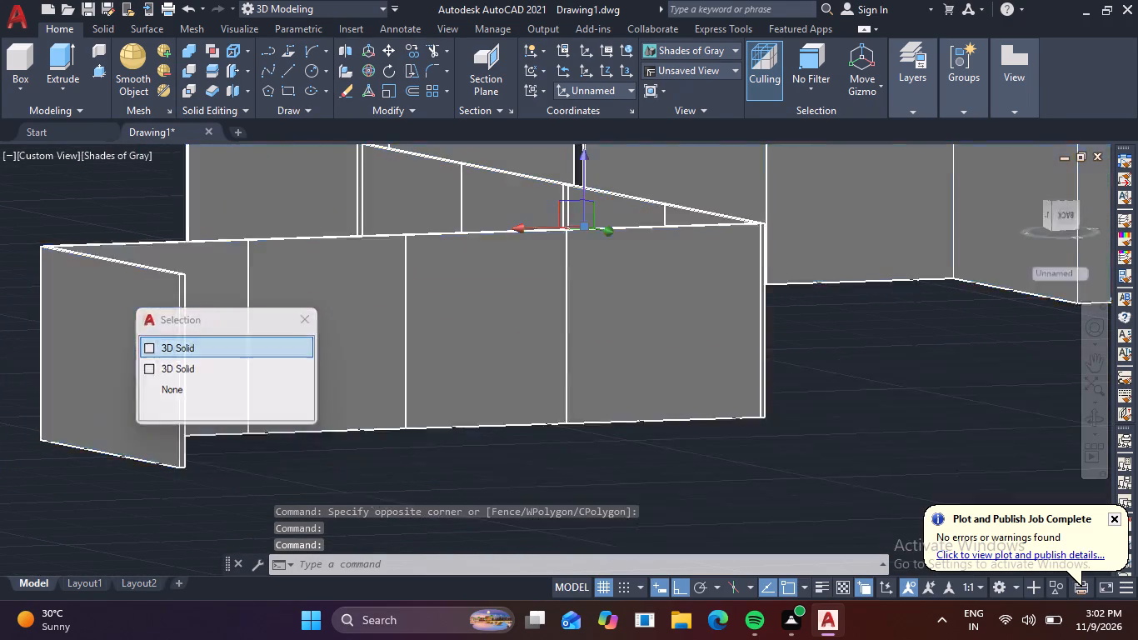
shift+middle_drag(8, 362, 92, 393)
middle_drag(196, 382, 157, 234)
scroll(726, 439, up, 2)
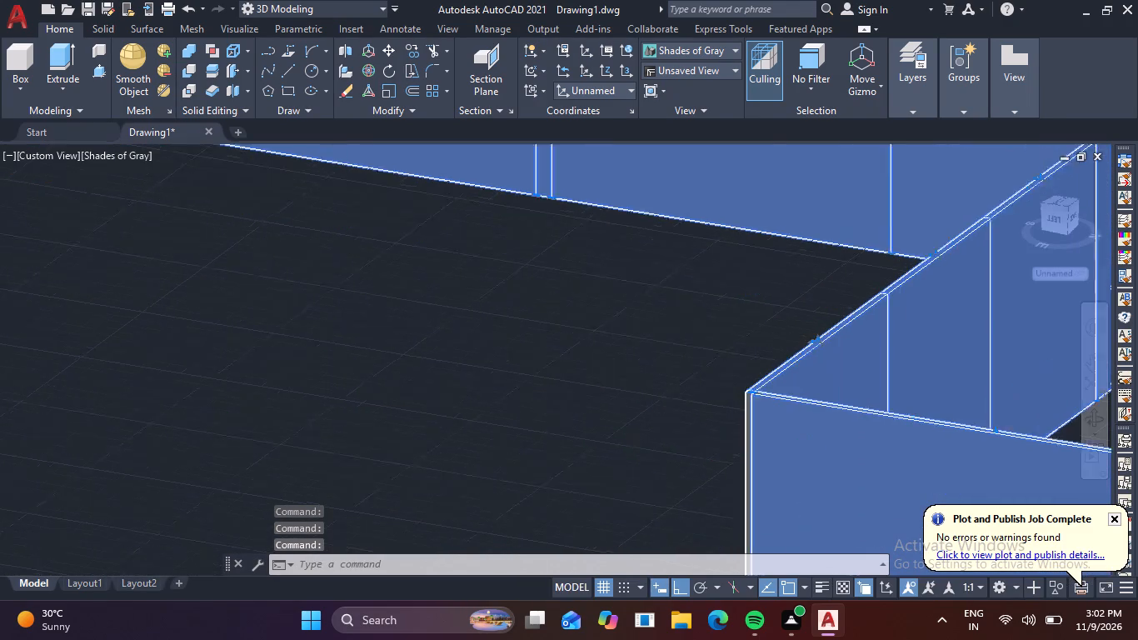
scroll(733, 428, up, 1)
click(770, 410)
Add the long stretch's two intermediate posts, the two panels between them and the last panel before the corner to the selection.
scroll(723, 423, down, 3)
middle_drag(660, 427, 328, 357)
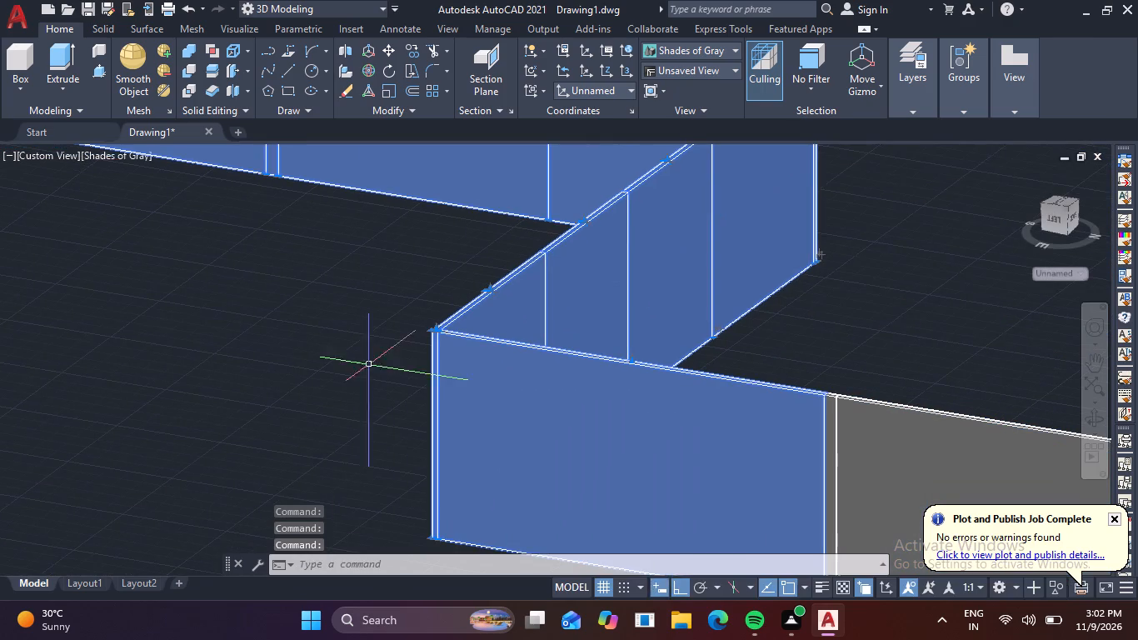
middle_drag(486, 388, 90, 290)
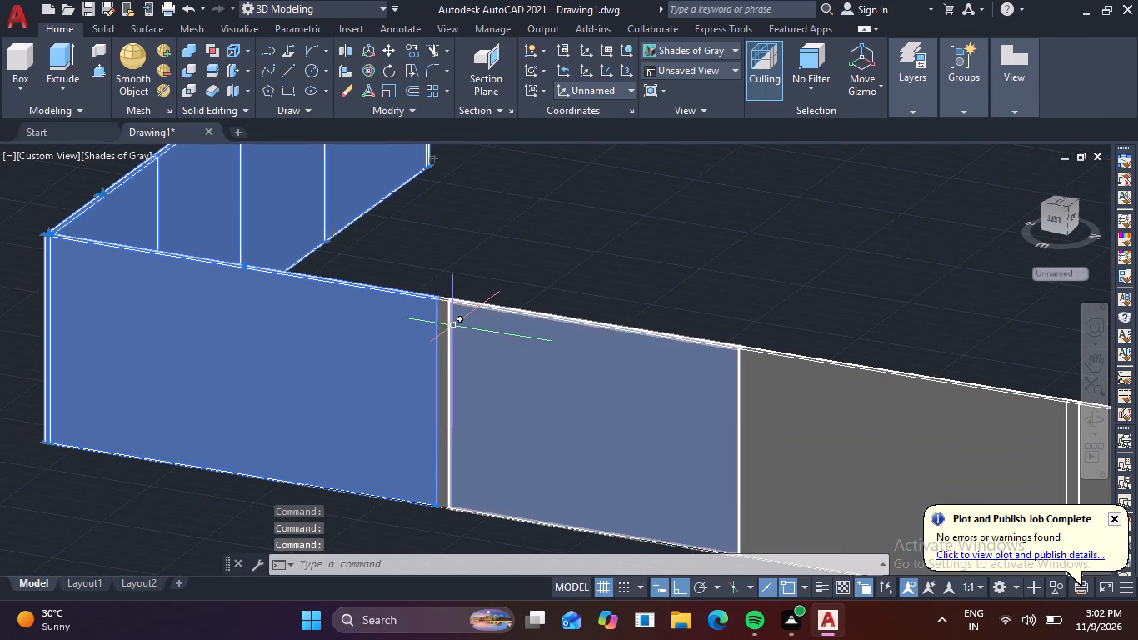
click(445, 321)
click(507, 328)
click(824, 374)
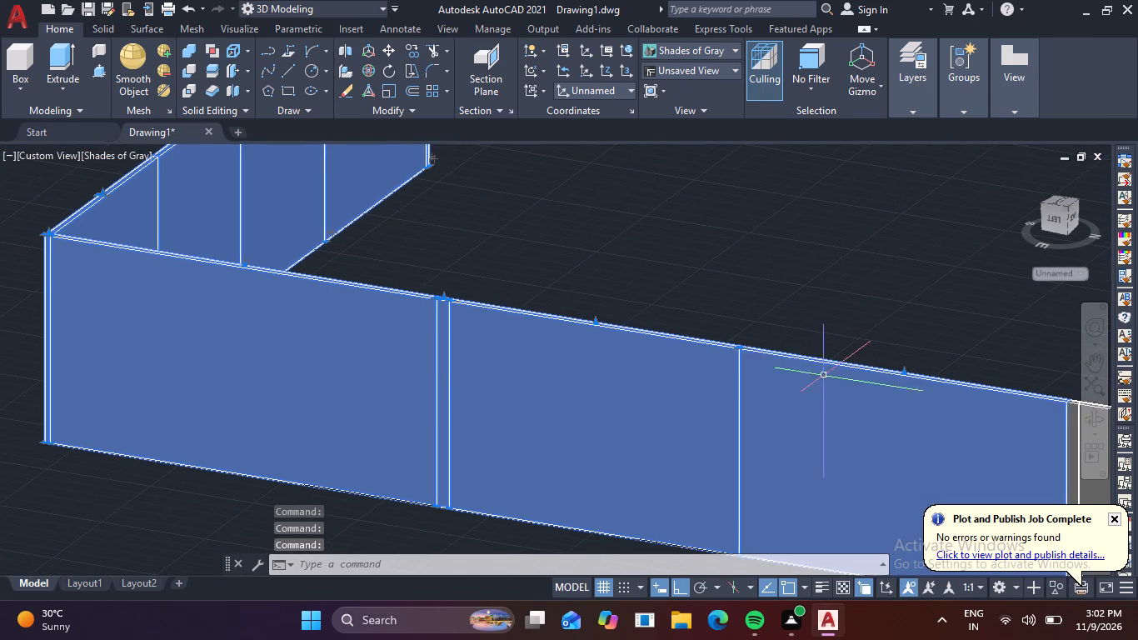
scroll(783, 387, down, 1)
middle_drag(569, 365, 124, 302)
scroll(548, 366, up, 2)
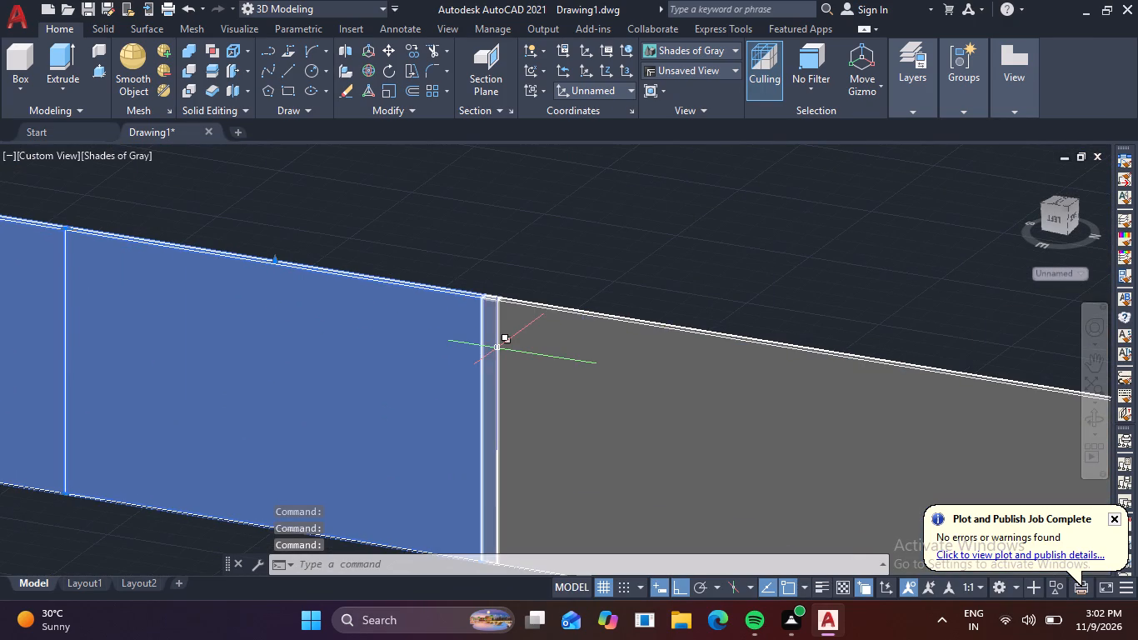
click(497, 348)
click(542, 360)
Add the corner post and the four panels of the following short stretch to the selection.
scroll(602, 367, down, 4)
middle_drag(741, 384, 378, 384)
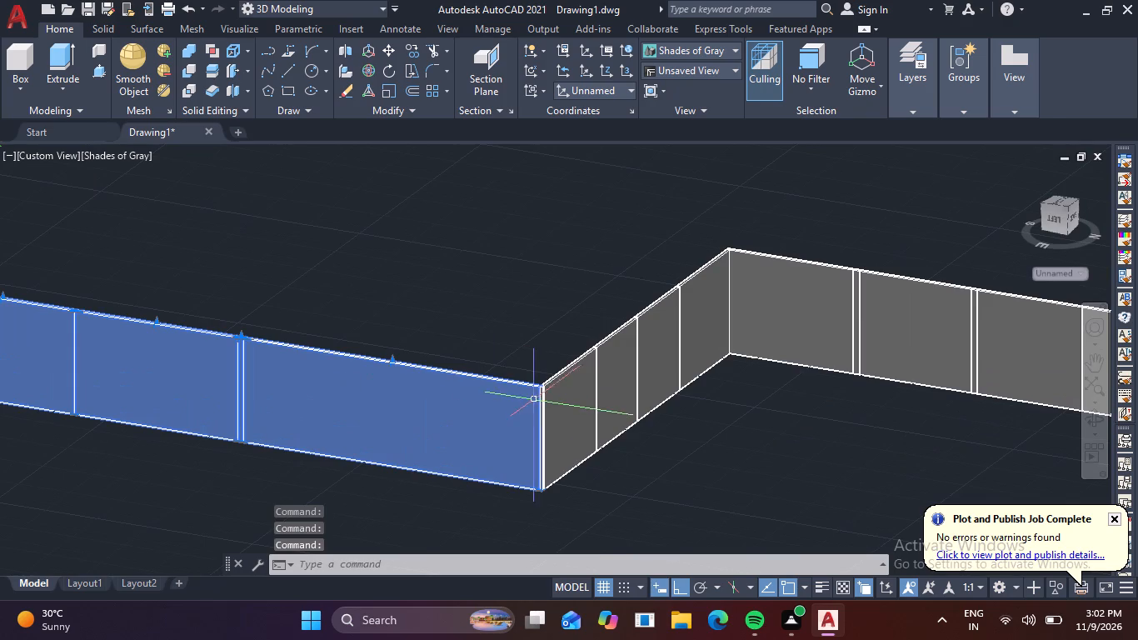
scroll(534, 401, up, 2)
shift+middle_drag(650, 452, 595, 457)
scroll(521, 450, down, 2)
middle_drag(450, 472, 483, 364)
scroll(297, 414, up, 4)
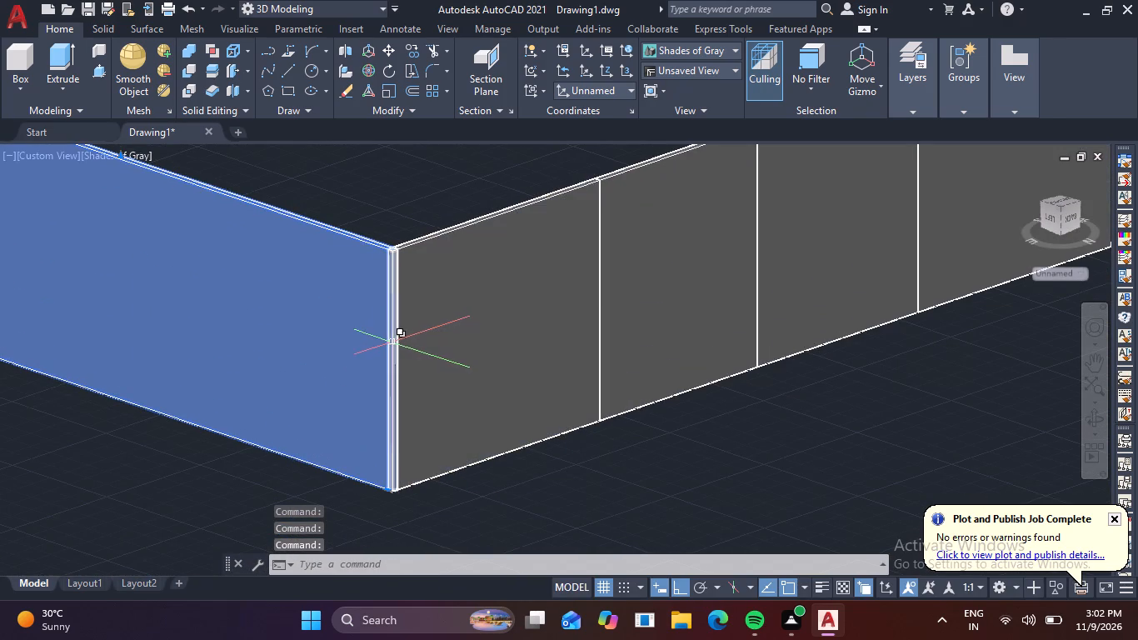
click(392, 342)
click(422, 332)
click(731, 263)
click(824, 221)
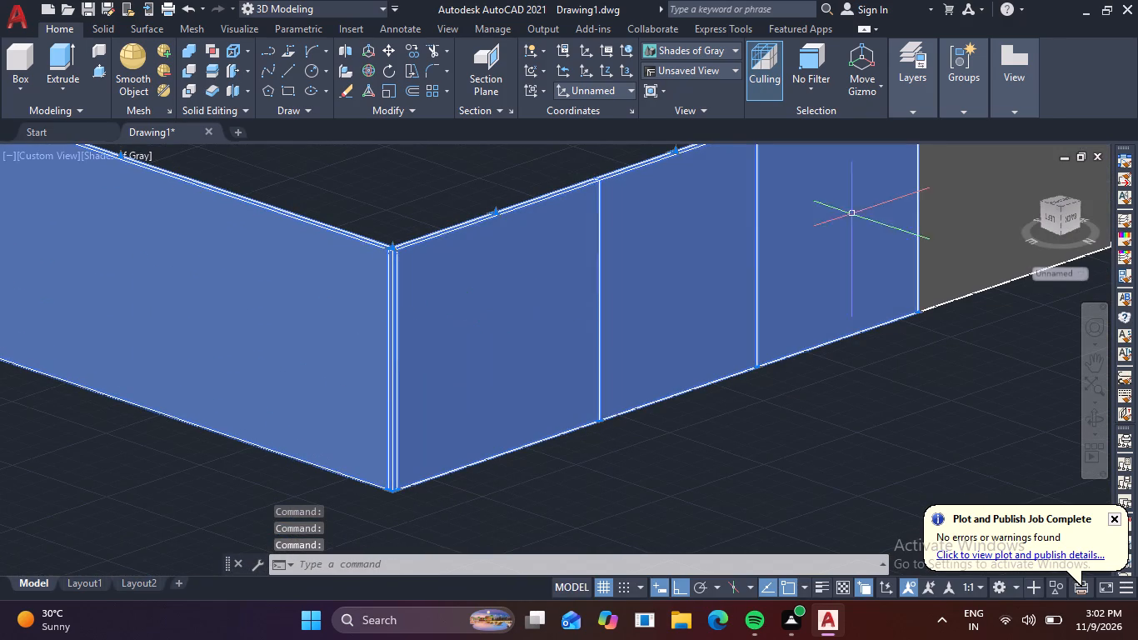
click(925, 192)
Add the solid at the short stretch's far corner and the first panel of the final stretch to the selection.
scroll(841, 243, down, 3)
middle_drag(786, 305, 350, 423)
scroll(470, 362, up, 5)
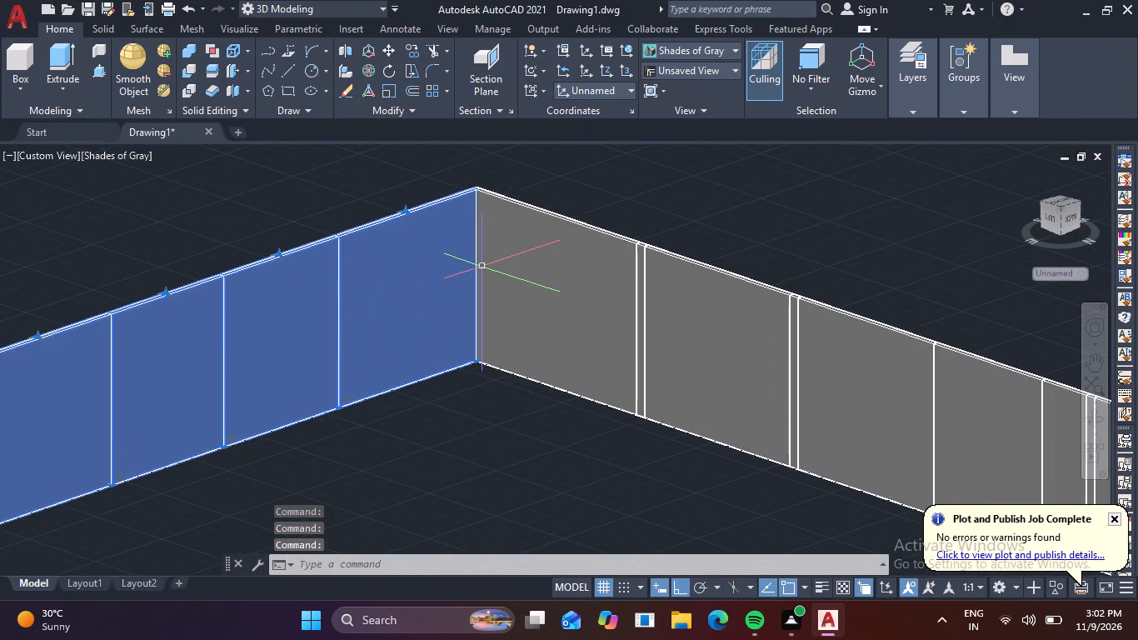
middle_drag(483, 268, 494, 404)
shift+middle_drag(484, 295, 488, 335)
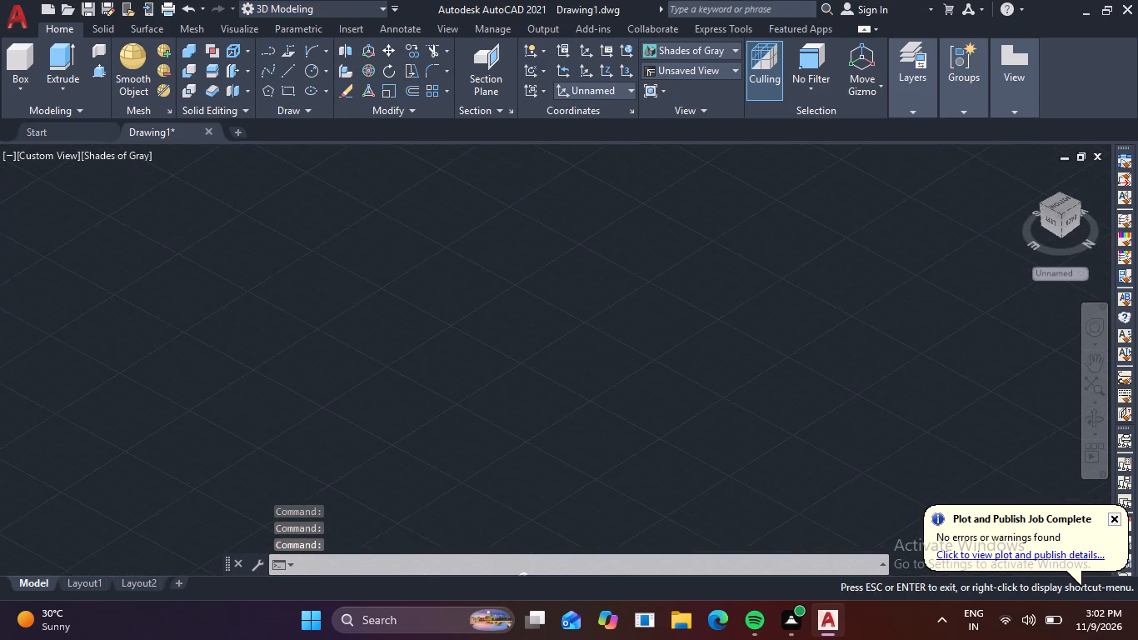
shift+middle_drag(488, 335, 490, 345)
middle_drag(497, 364, 400, 233)
scroll(461, 480, up, 4)
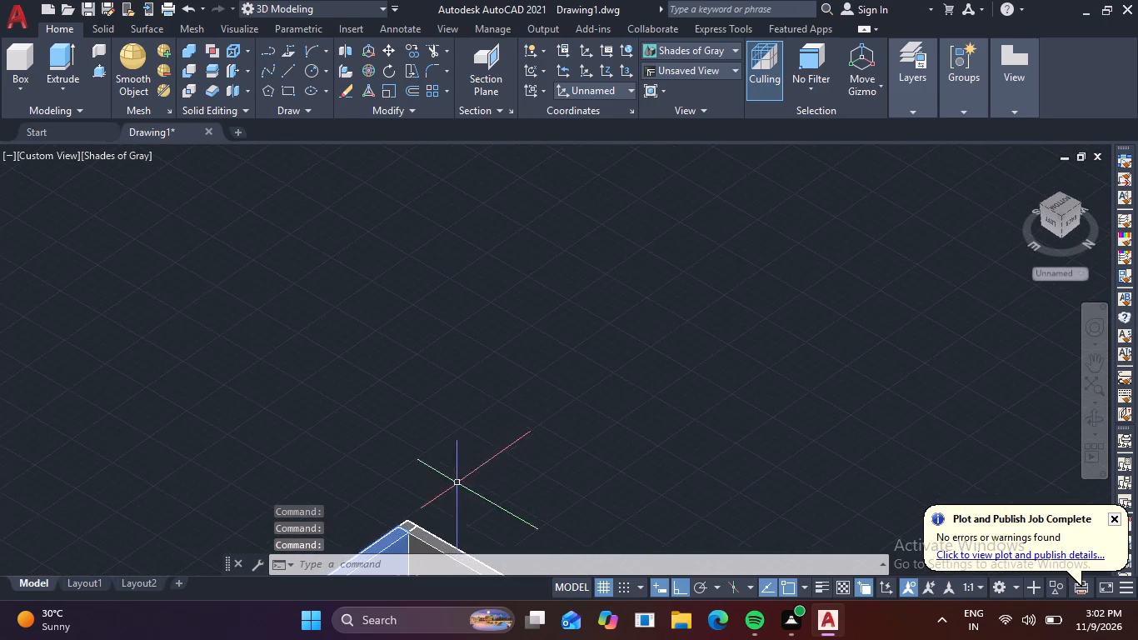
middle_drag(456, 482, 447, 369)
scroll(407, 404, up, 3)
click(393, 487)
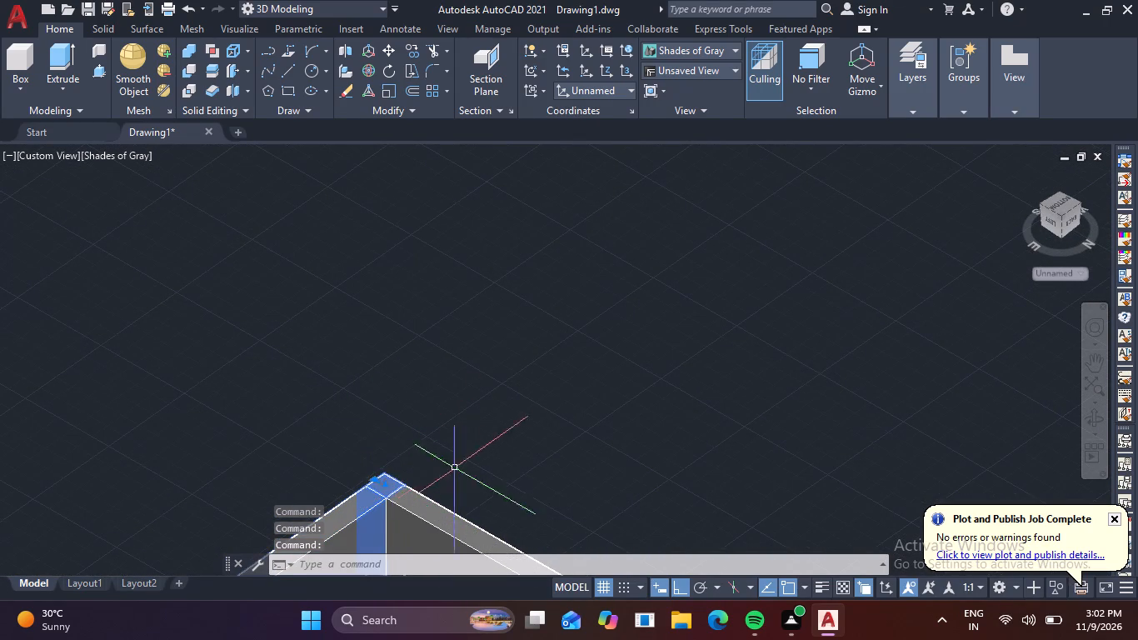
scroll(472, 461, down, 2)
middle_drag(477, 469, 358, 303)
click(383, 394)
Add the final stretch's first two intermediate posts and the panel following each of them to the selection.
scroll(547, 409, down, 3)
middle_drag(440, 376, 362, 333)
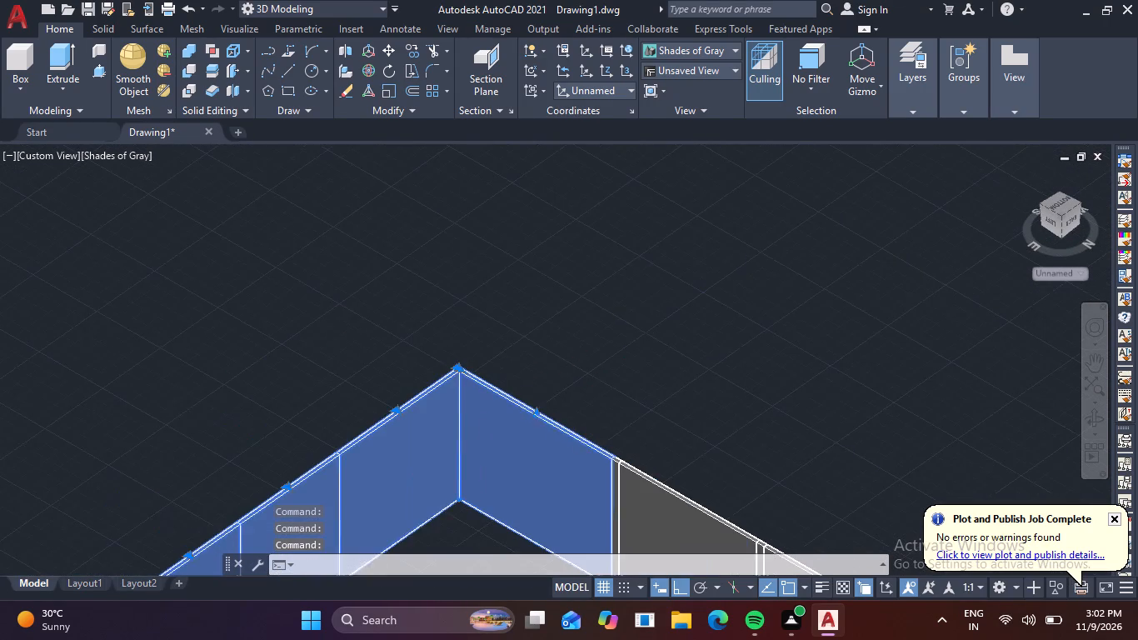
middle_drag(362, 333, 262, 265)
scroll(445, 404, up, 3)
click(450, 367)
click(523, 379)
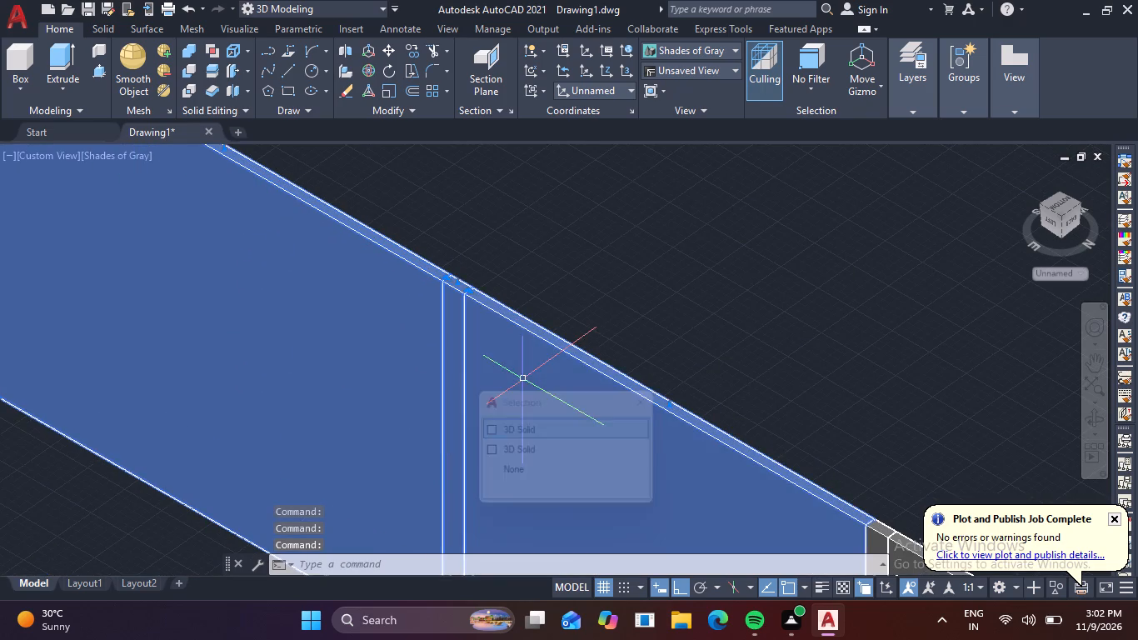
scroll(536, 393, down, 4)
middle_drag(370, 352, 232, 266)
scroll(498, 392, up, 4)
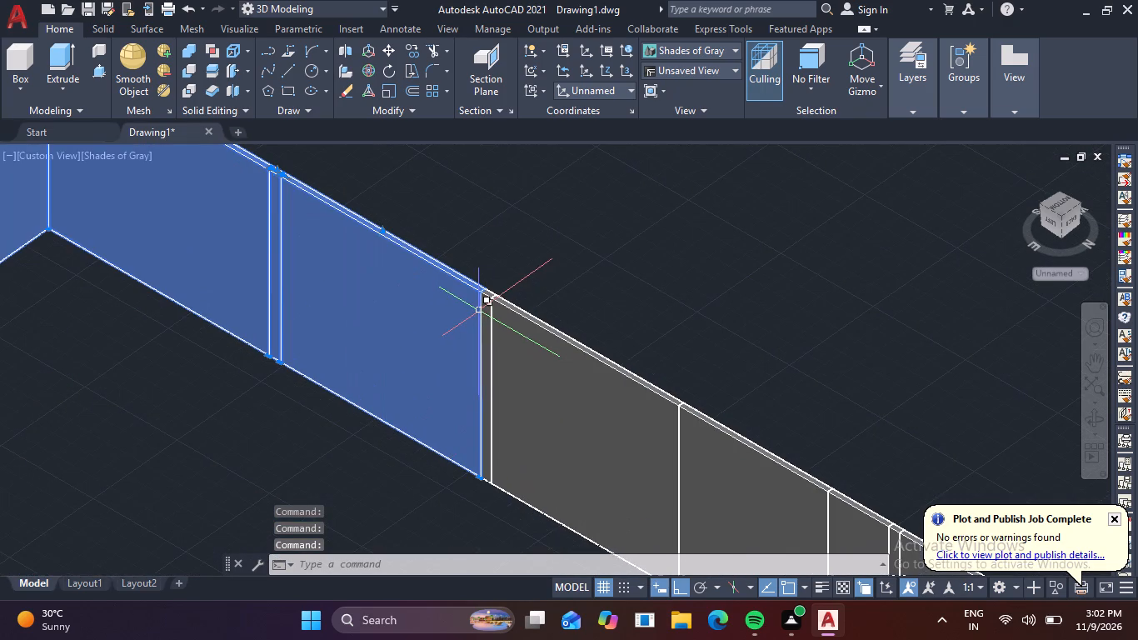
click(485, 317)
click(521, 347)
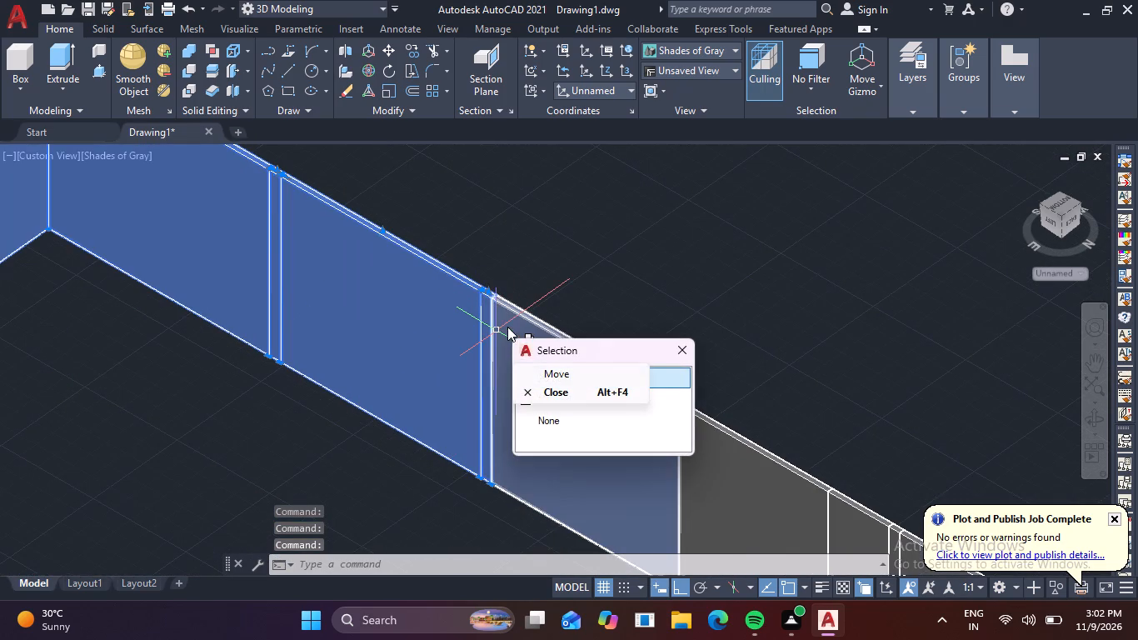
click(508, 324)
Add the final stretch's remaining five panels and its third intermediate post, up to the wall's end, to the selection.
scroll(522, 352, down, 2)
middle_drag(520, 364, 313, 304)
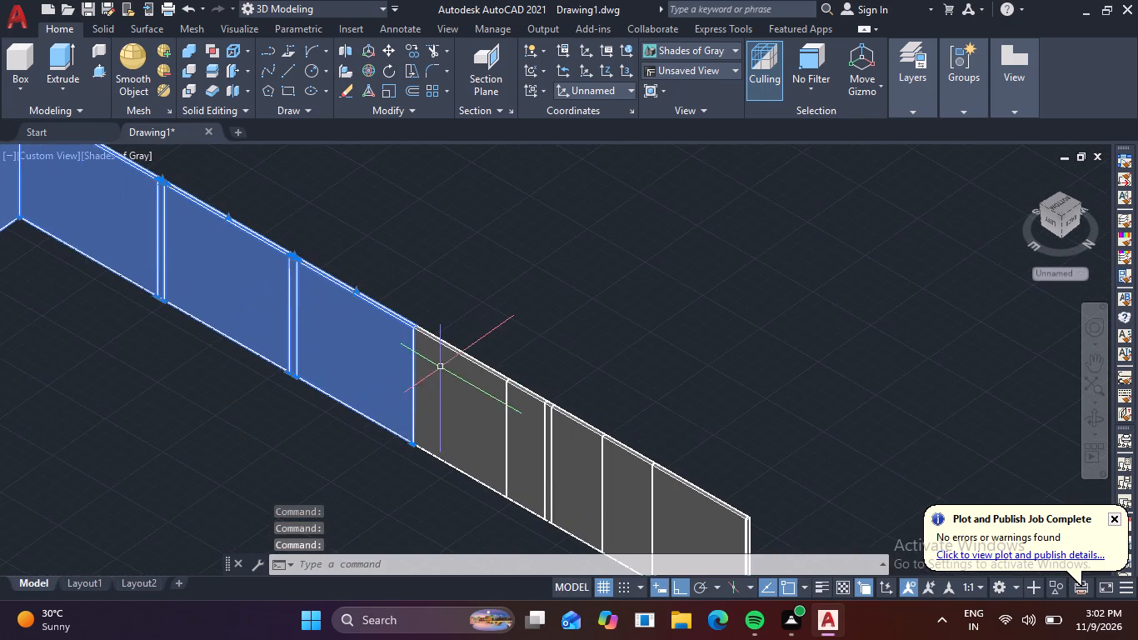
click(445, 369)
click(521, 397)
scroll(552, 417, up, 3)
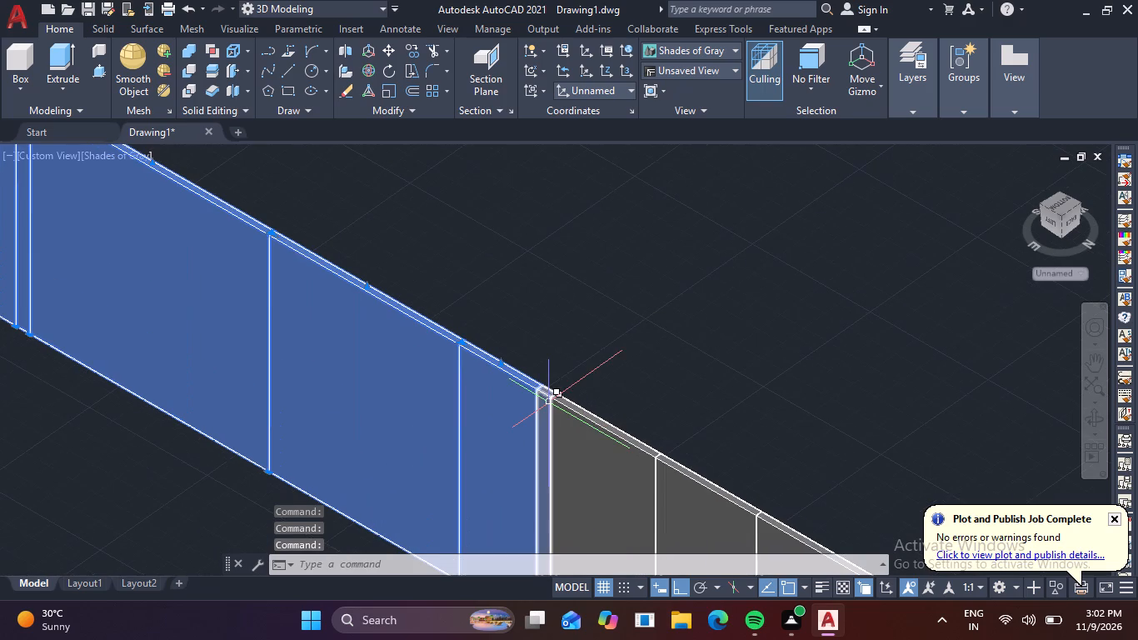
click(549, 402)
click(560, 426)
scroll(560, 426, down, 2)
middle_drag(552, 428, 303, 296)
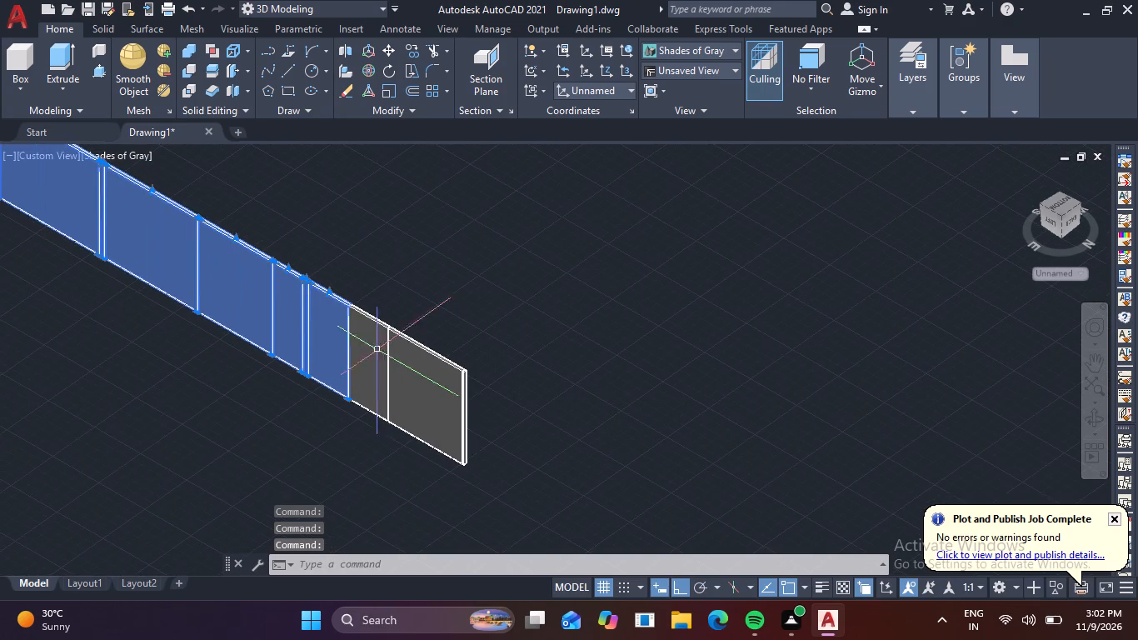
click(380, 352)
click(425, 373)
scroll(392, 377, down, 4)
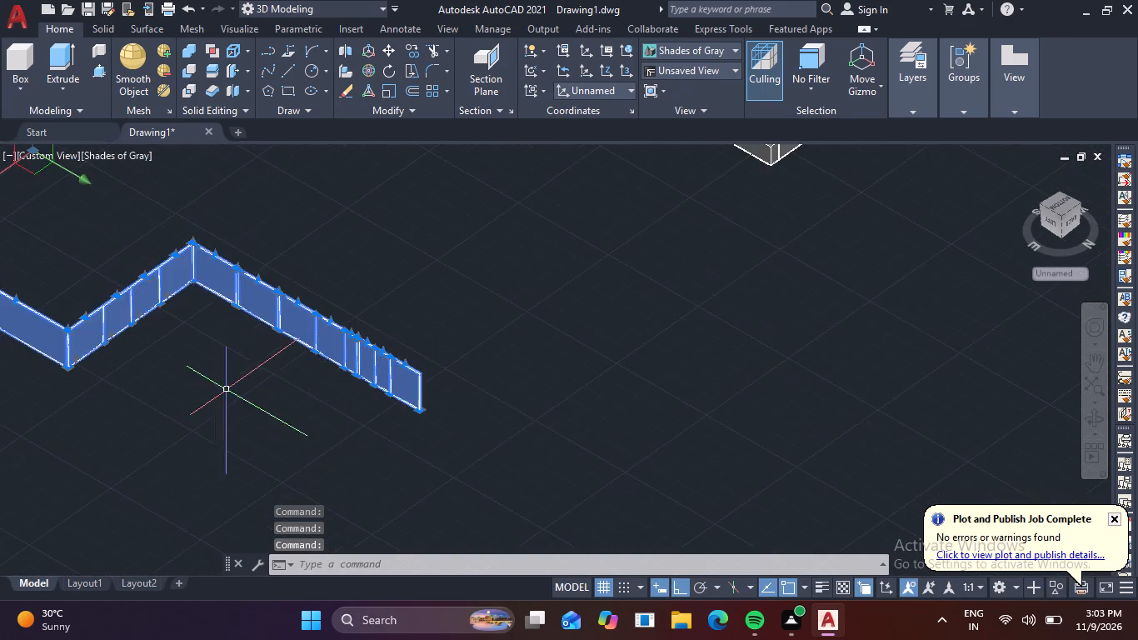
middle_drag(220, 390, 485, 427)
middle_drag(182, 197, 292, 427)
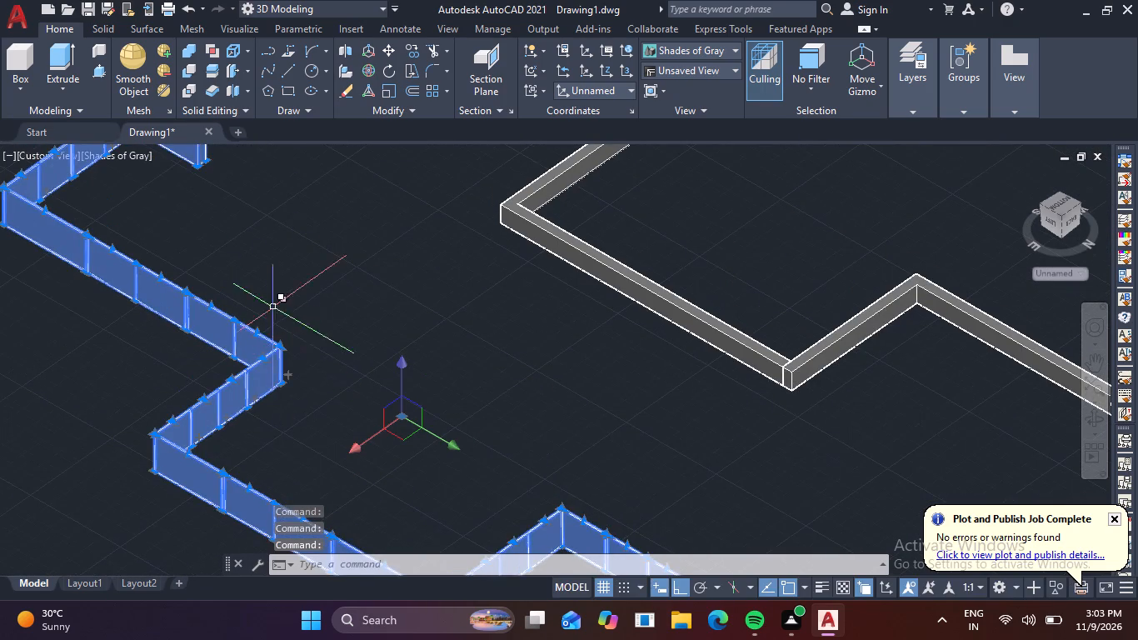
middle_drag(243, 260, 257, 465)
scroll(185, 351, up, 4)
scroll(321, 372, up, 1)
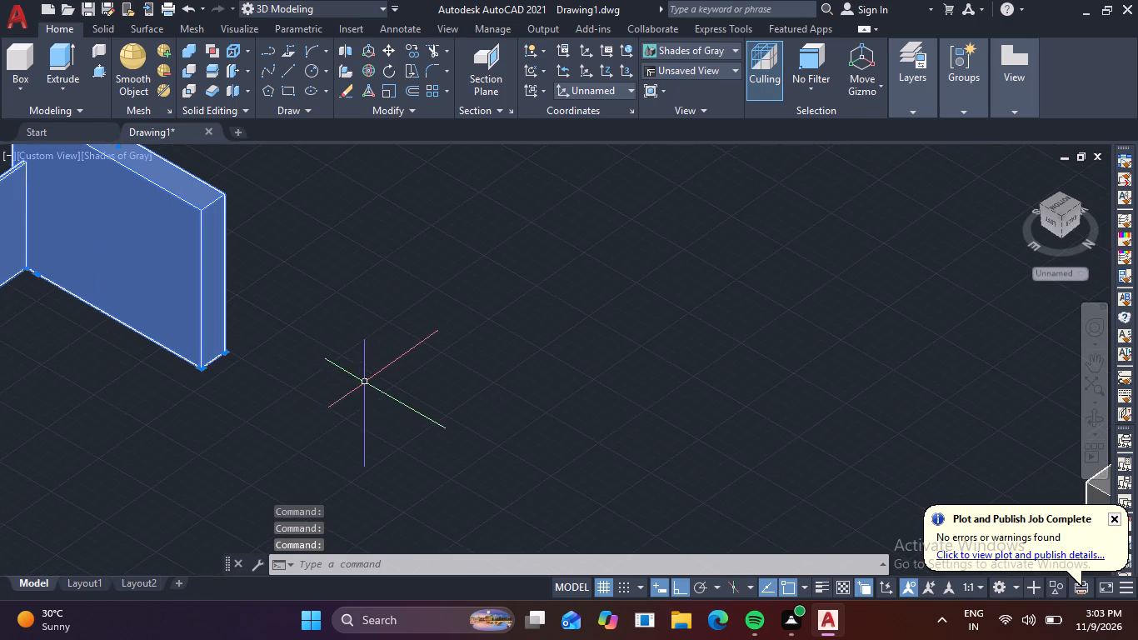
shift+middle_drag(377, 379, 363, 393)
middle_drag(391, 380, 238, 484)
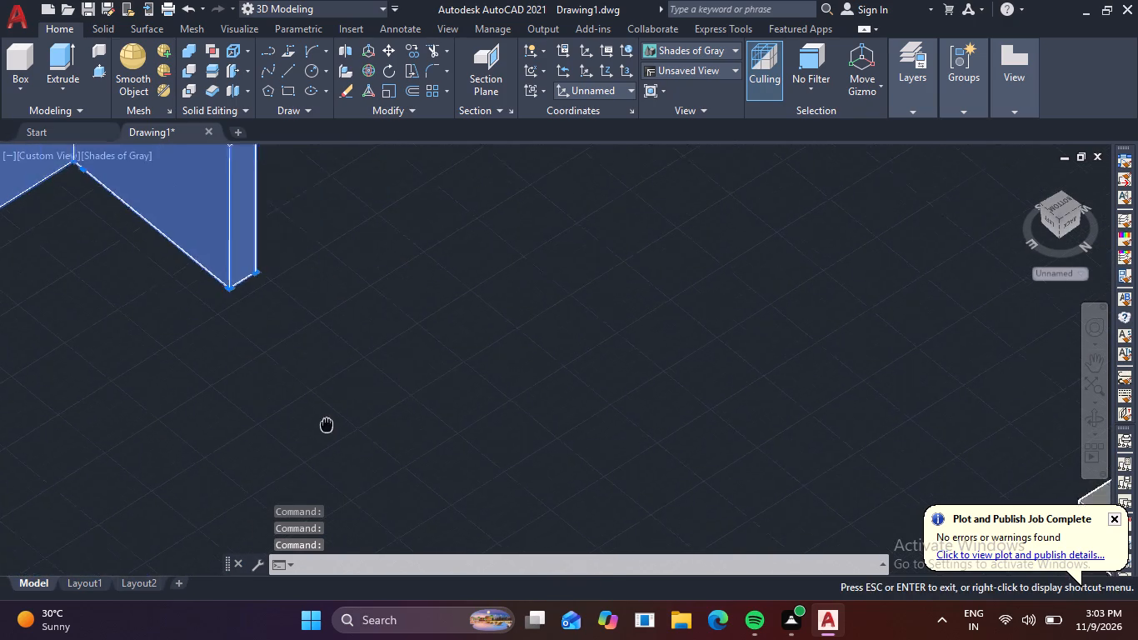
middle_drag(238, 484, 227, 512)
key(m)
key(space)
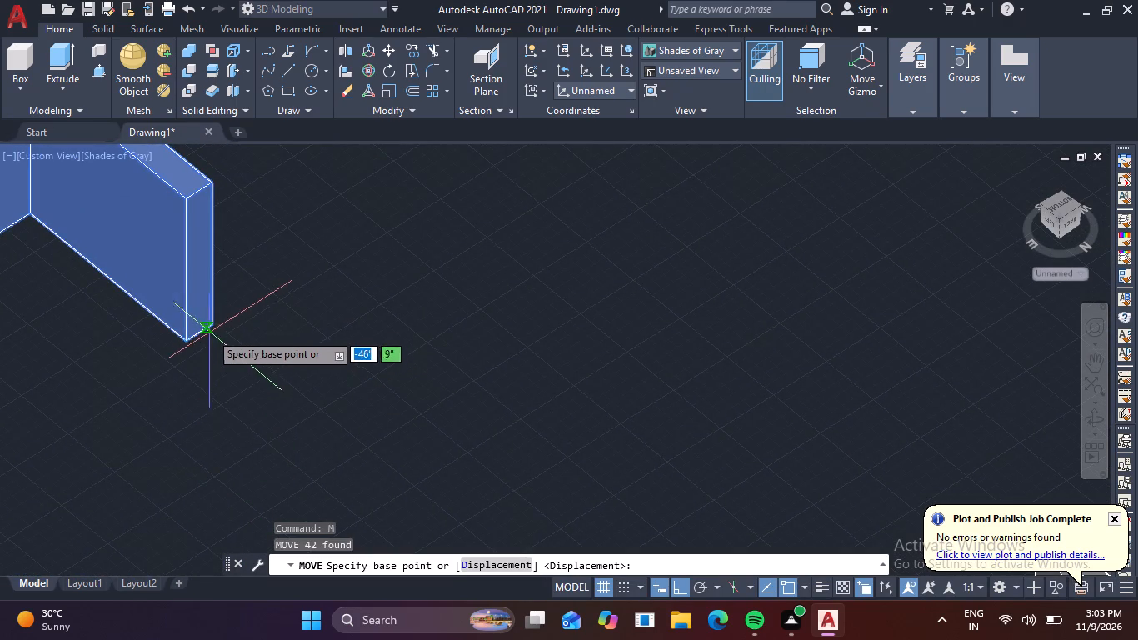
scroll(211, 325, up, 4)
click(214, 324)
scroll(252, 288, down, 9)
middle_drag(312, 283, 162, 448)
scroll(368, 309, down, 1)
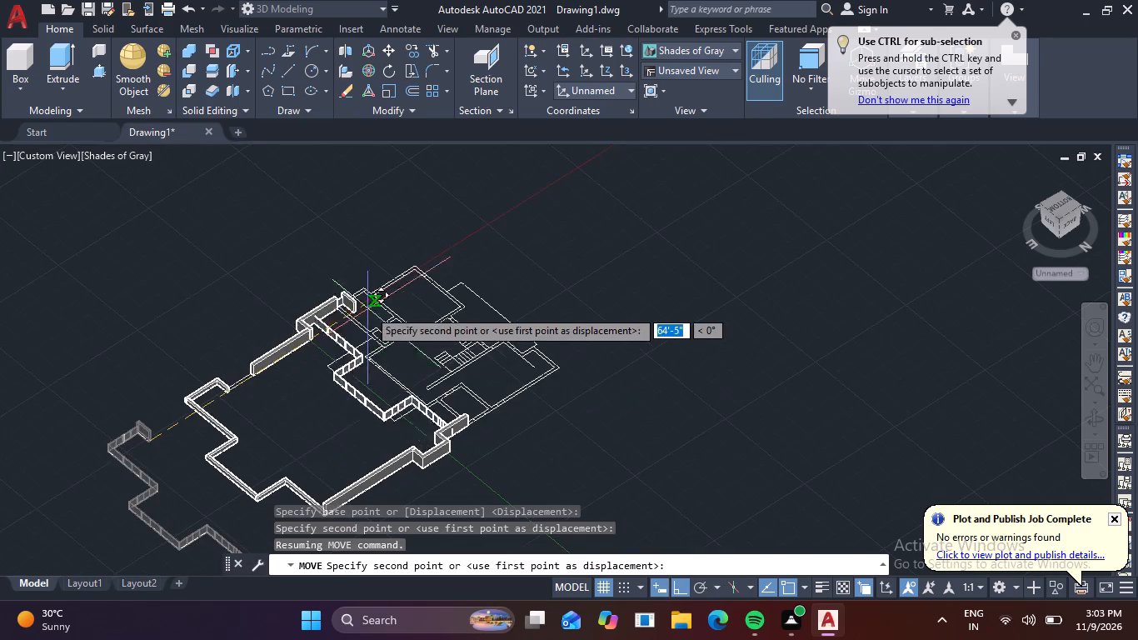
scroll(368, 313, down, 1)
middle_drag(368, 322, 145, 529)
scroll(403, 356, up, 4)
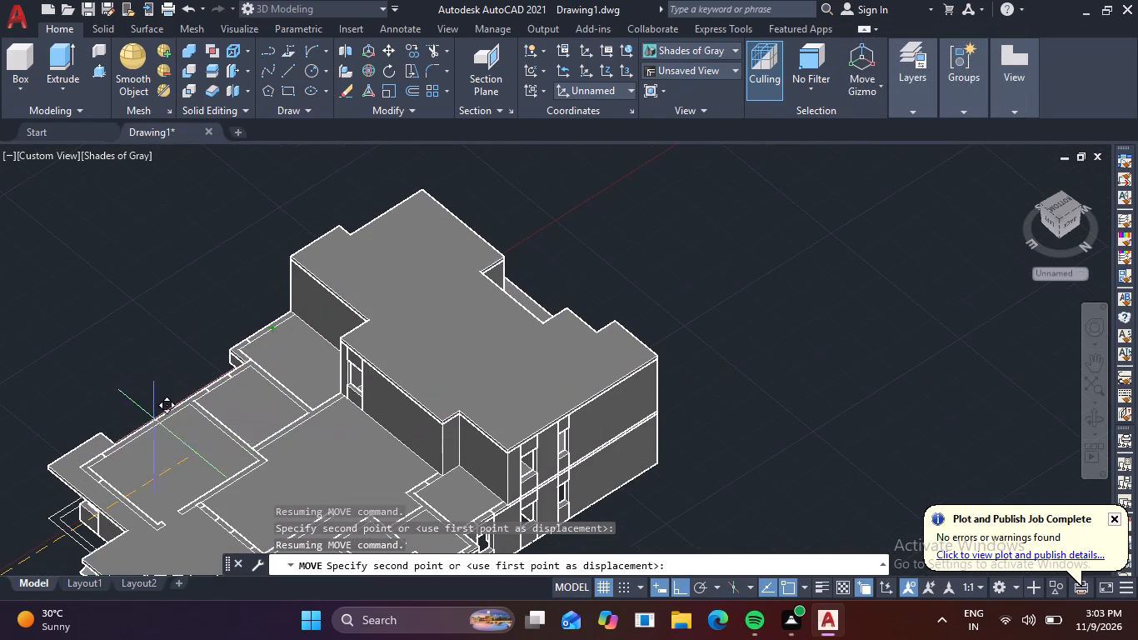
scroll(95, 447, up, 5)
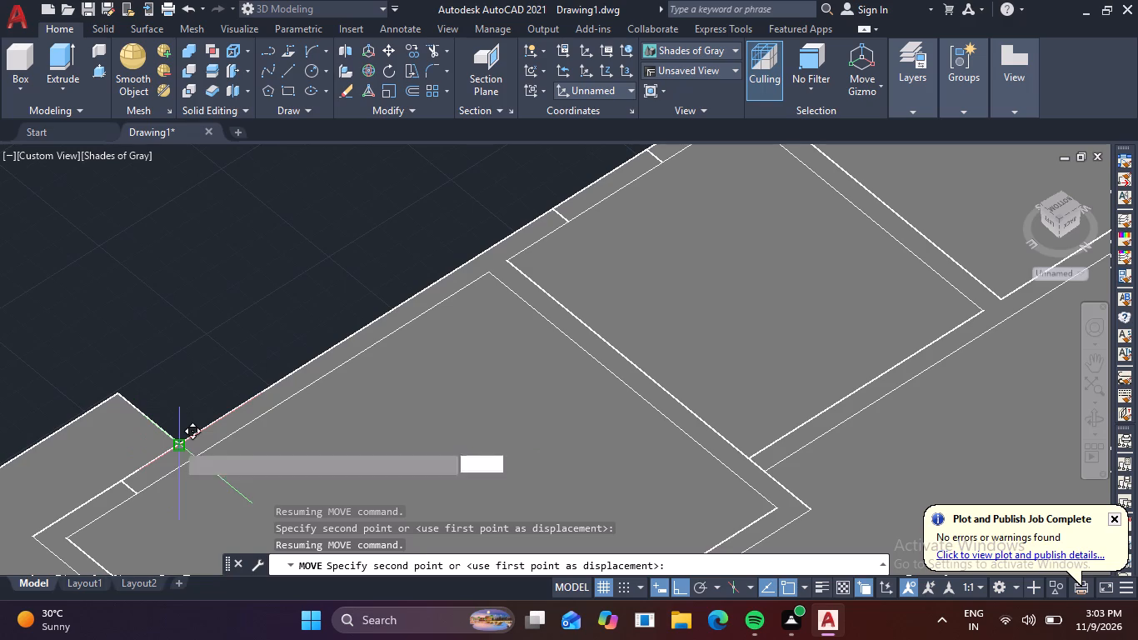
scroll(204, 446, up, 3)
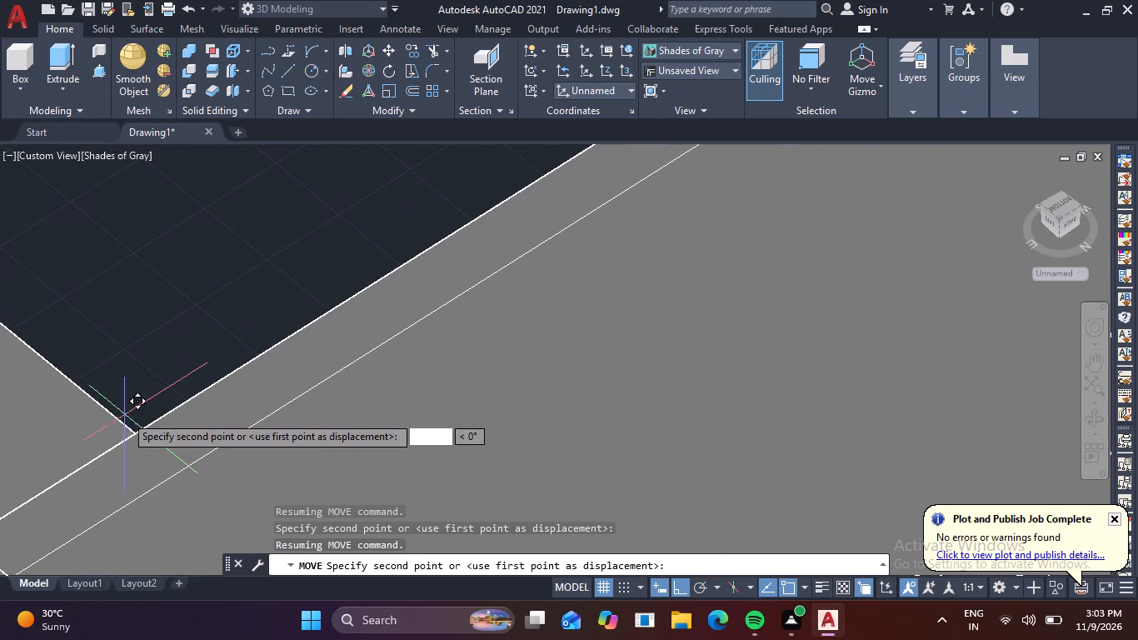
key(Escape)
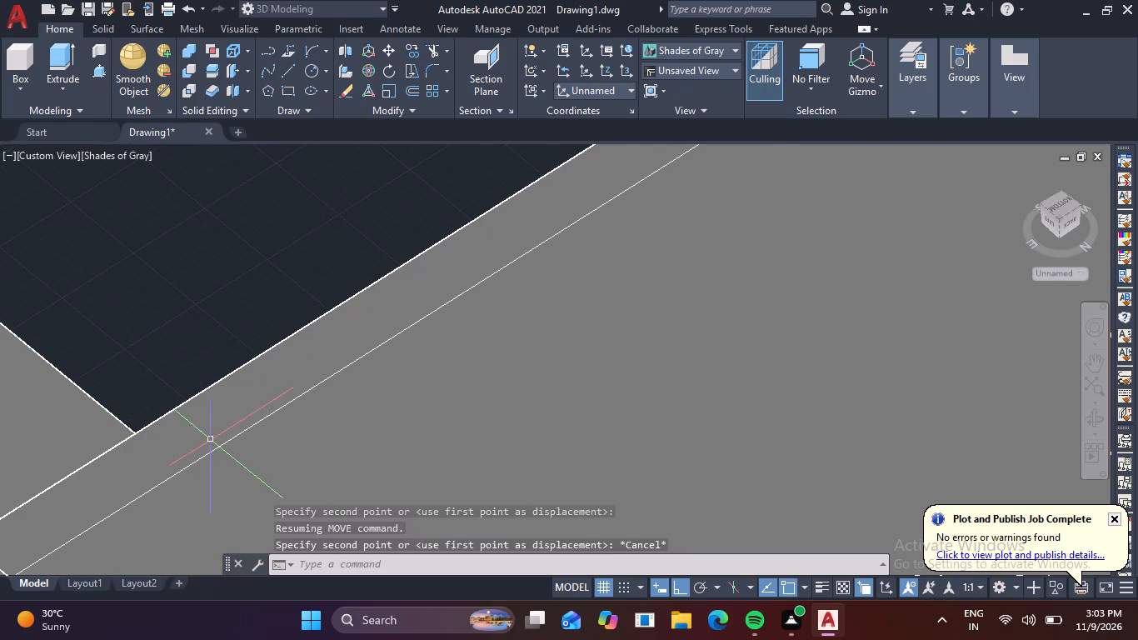
Select the entire panel-and-post wall run and move it by its bottom outer corner onto the building's lower roof slab, at the slab's matching top outer corner.
scroll(211, 442, down, 5)
scroll(293, 426, down, 3)
middle_drag(367, 447, 425, 336)
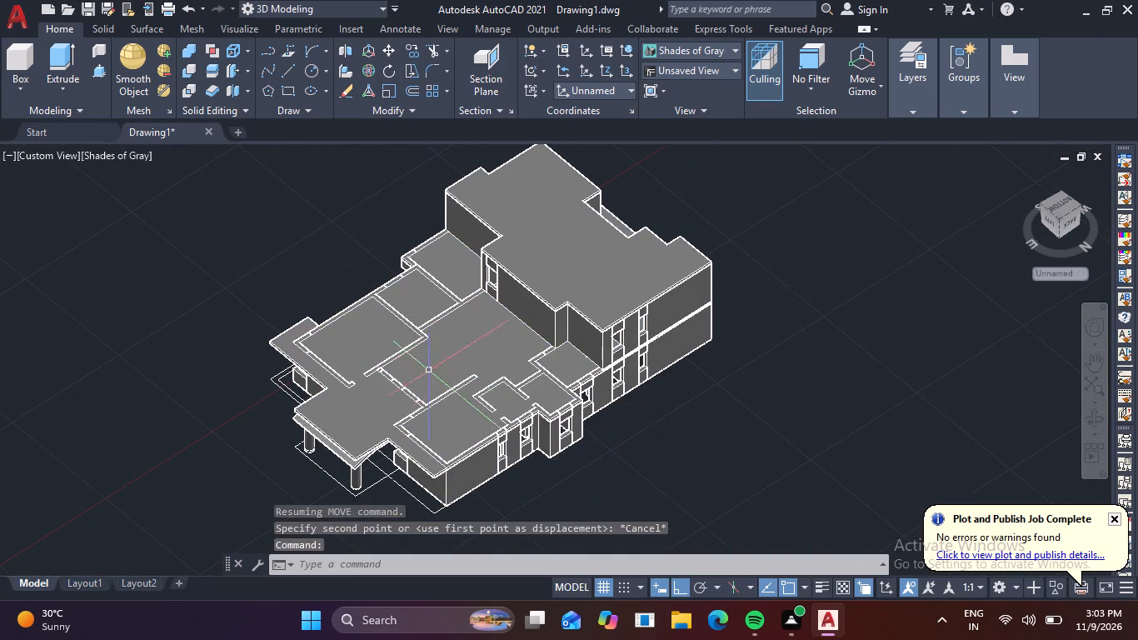
scroll(206, 322, down, 6)
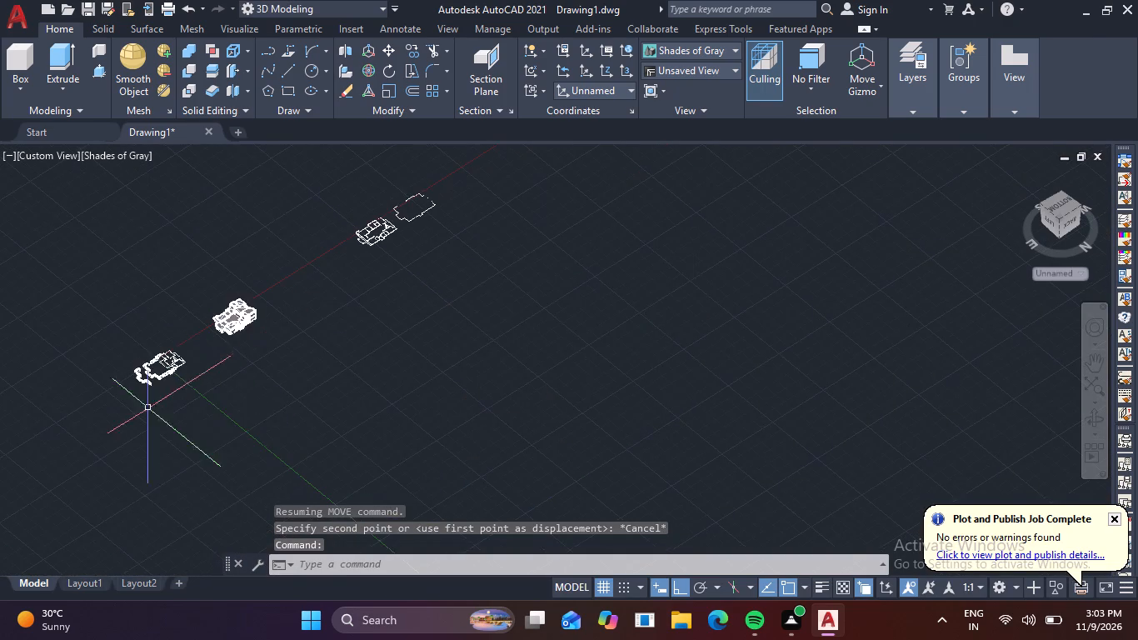
scroll(125, 410, up, 3)
scroll(155, 350, up, 4)
middle_drag(152, 340, 137, 513)
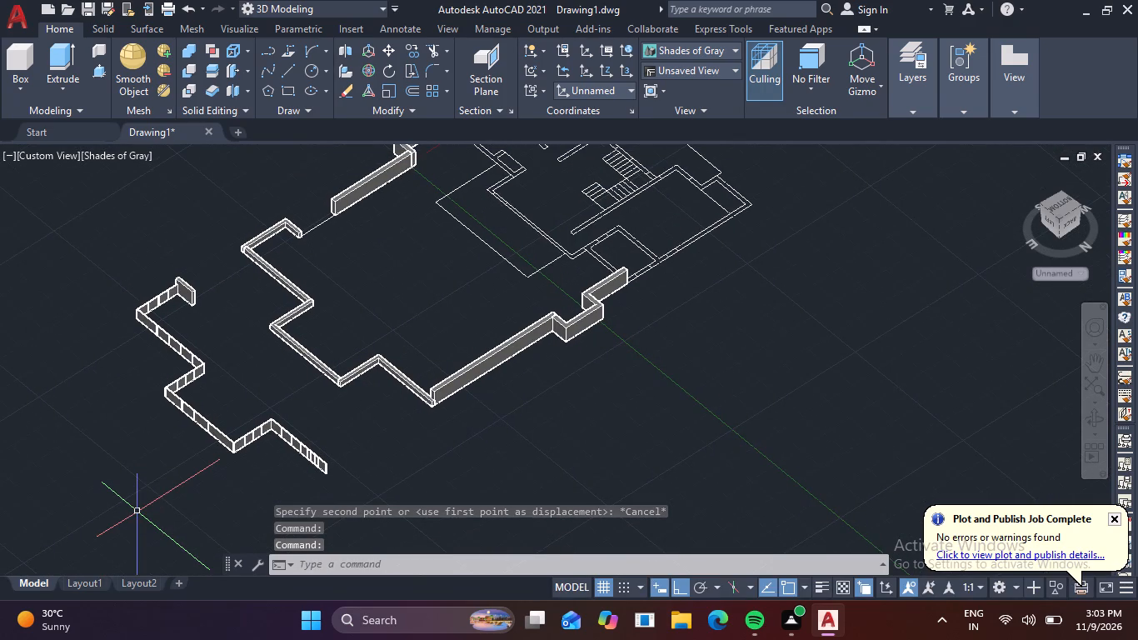
click(115, 248)
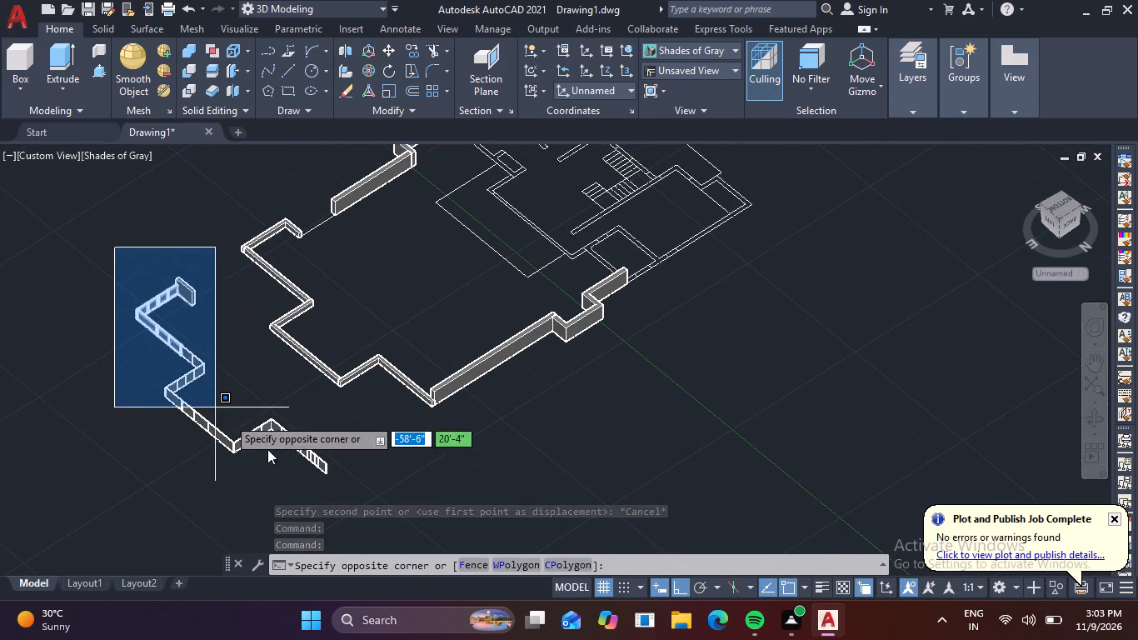
click(244, 521)
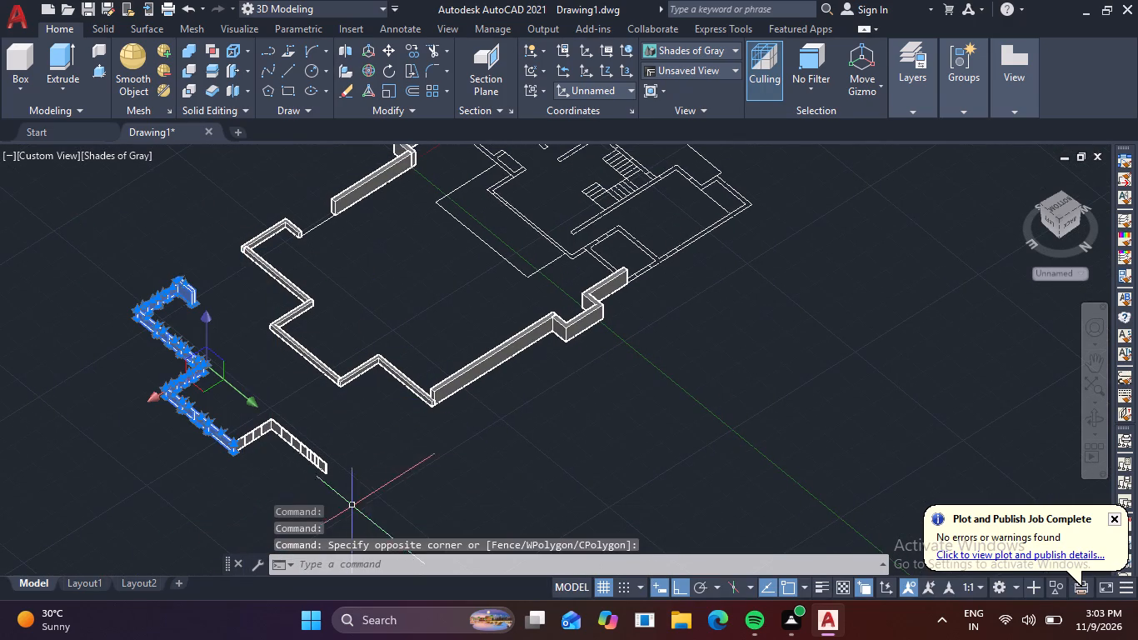
click(380, 502)
click(136, 406)
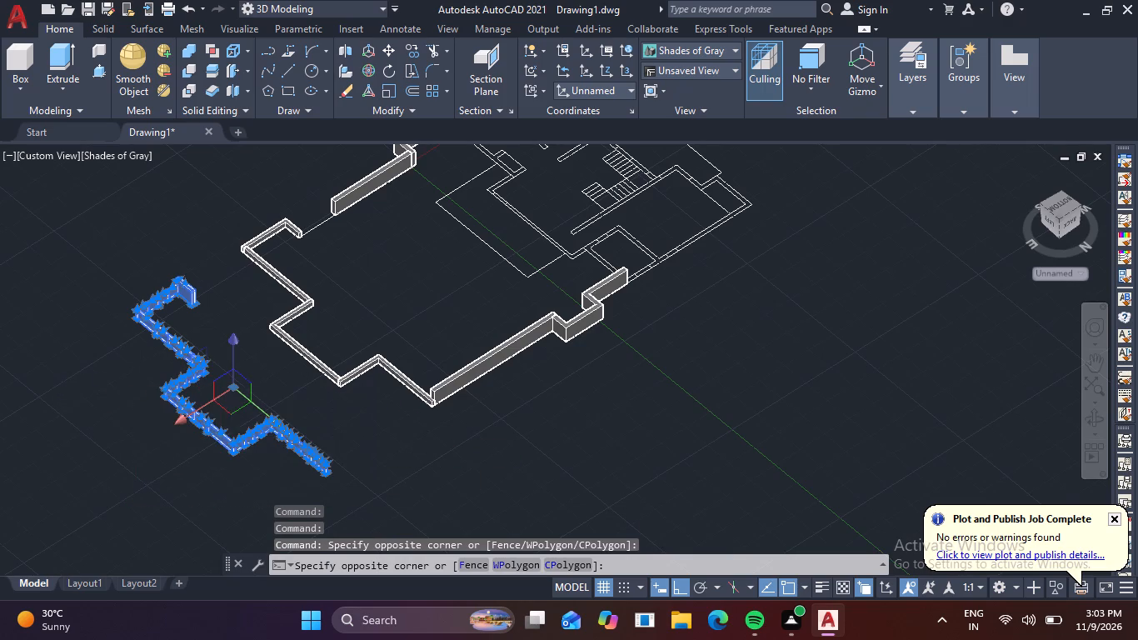
drag(272, 475, 254, 464)
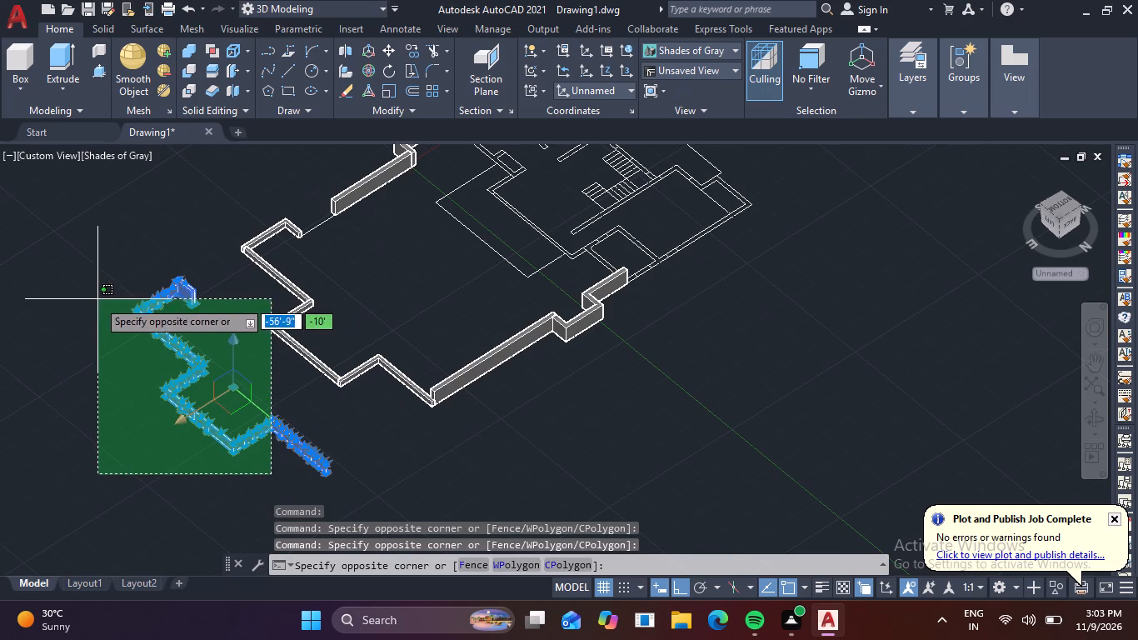
click(12, 360)
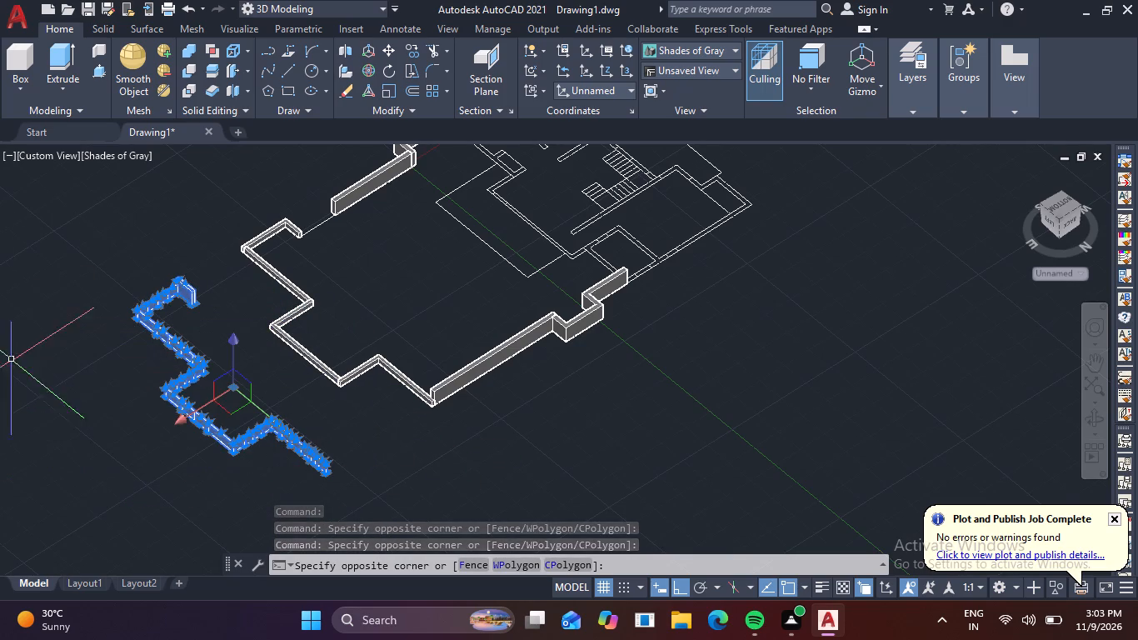
click(125, 245)
click(214, 418)
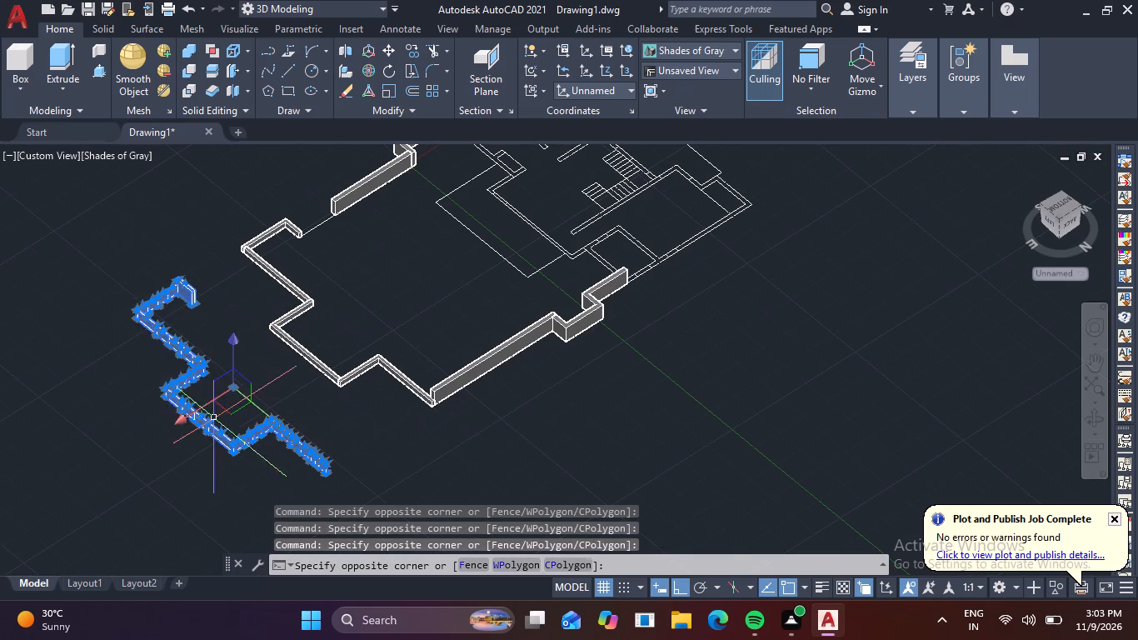
shift+middle_drag(0, 420, 142, 408)
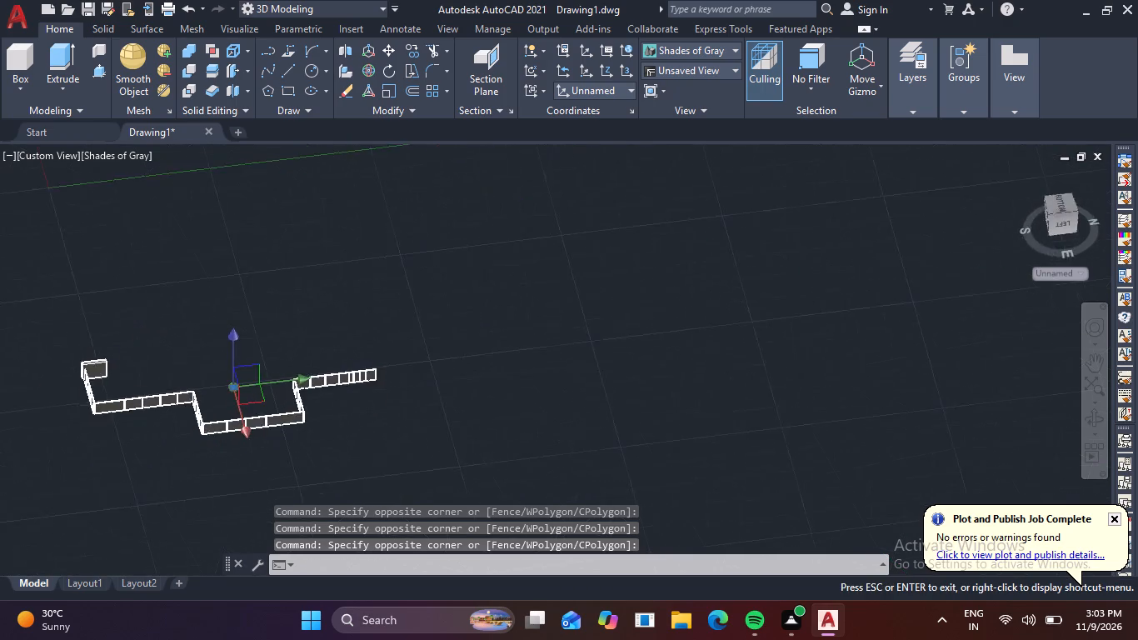
shift+middle_drag(142, 408, 172, 362)
scroll(110, 472, up, 5)
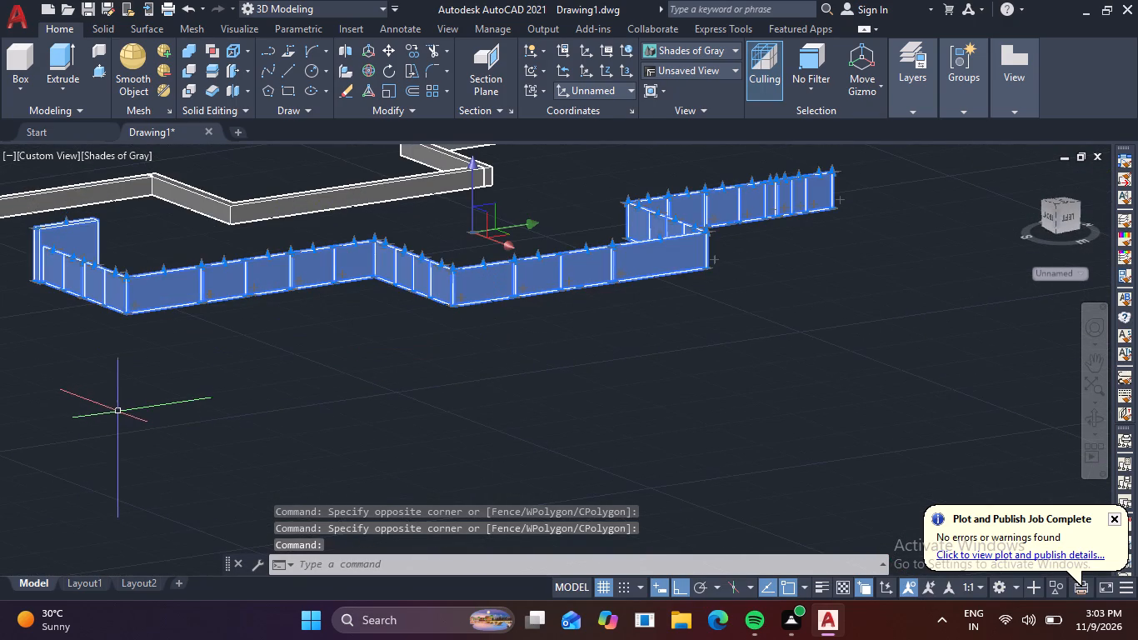
key(m)
key(space)
scroll(90, 362, up, 4)
middle_drag(172, 328, 202, 567)
scroll(198, 529, up, 1)
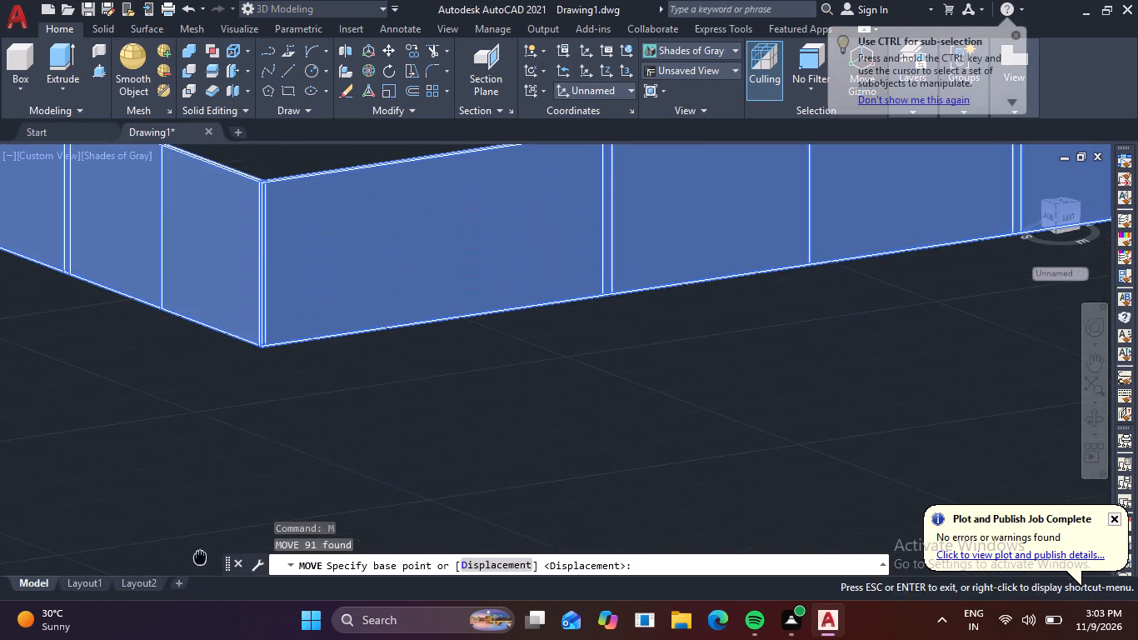
scroll(261, 330, up, 5)
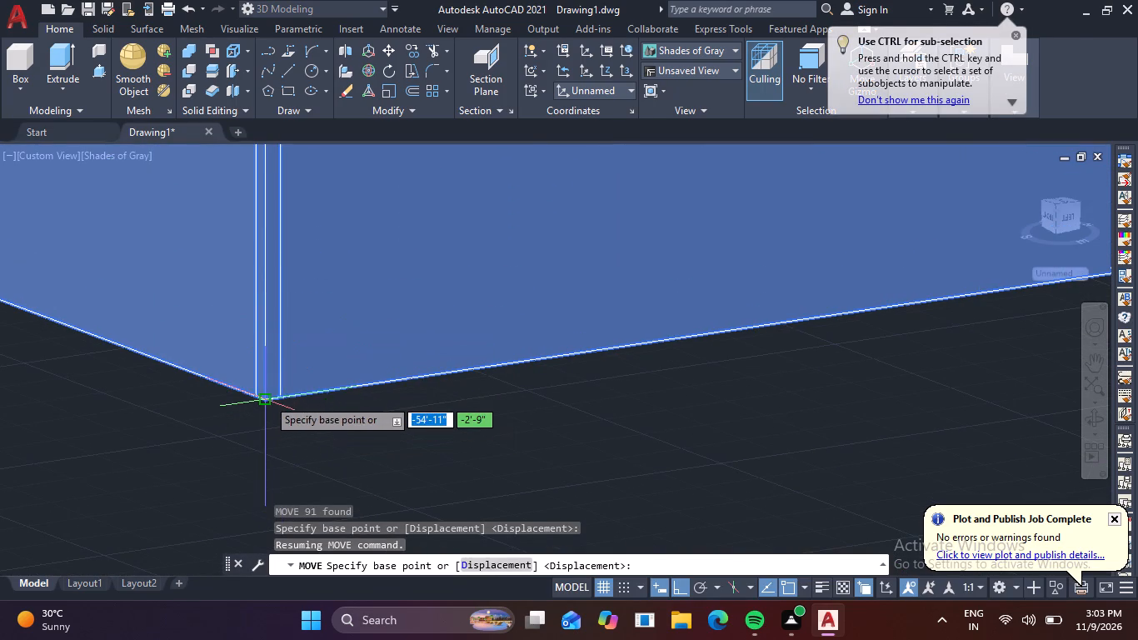
click(267, 398)
scroll(215, 346, down, 10)
middle_drag(252, 452, 387, 639)
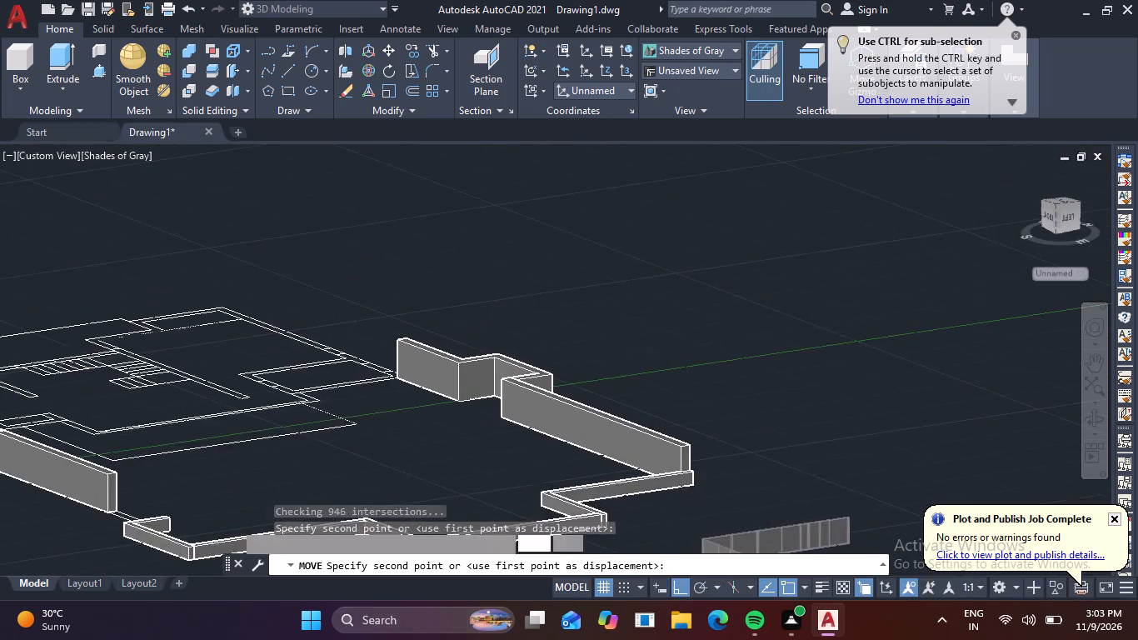
scroll(95, 397, down, 1)
middle_drag(103, 407, 343, 615)
scroll(64, 389, down, 2)
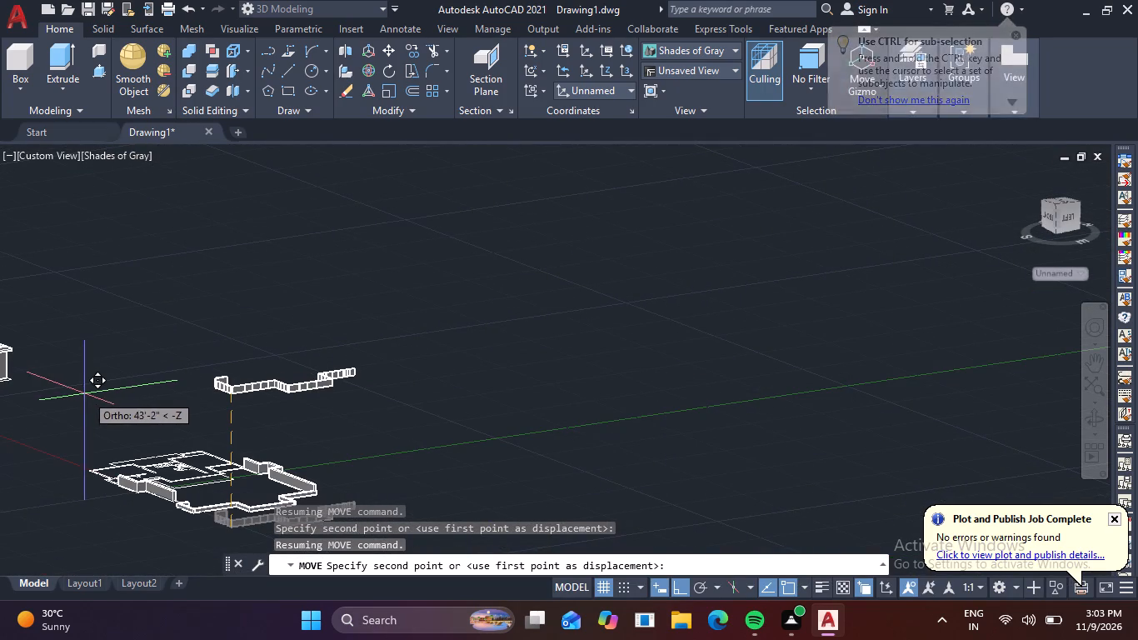
scroll(185, 483, up, 5)
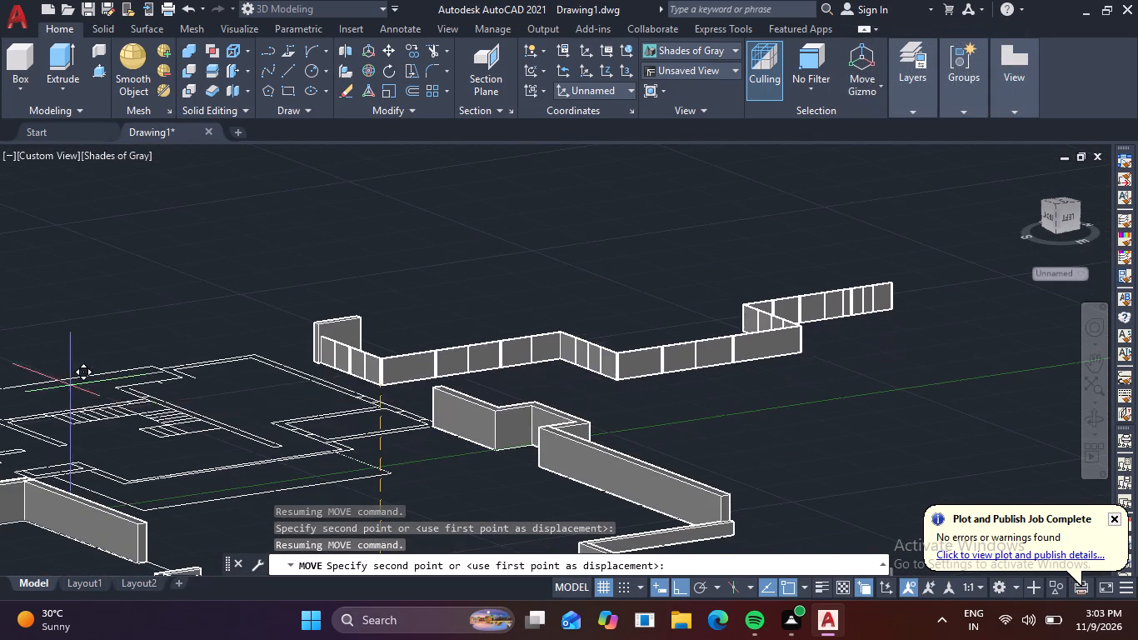
scroll(25, 351, down, 4)
middle_drag(73, 366, 355, 450)
middle_drag(90, 360, 103, 368)
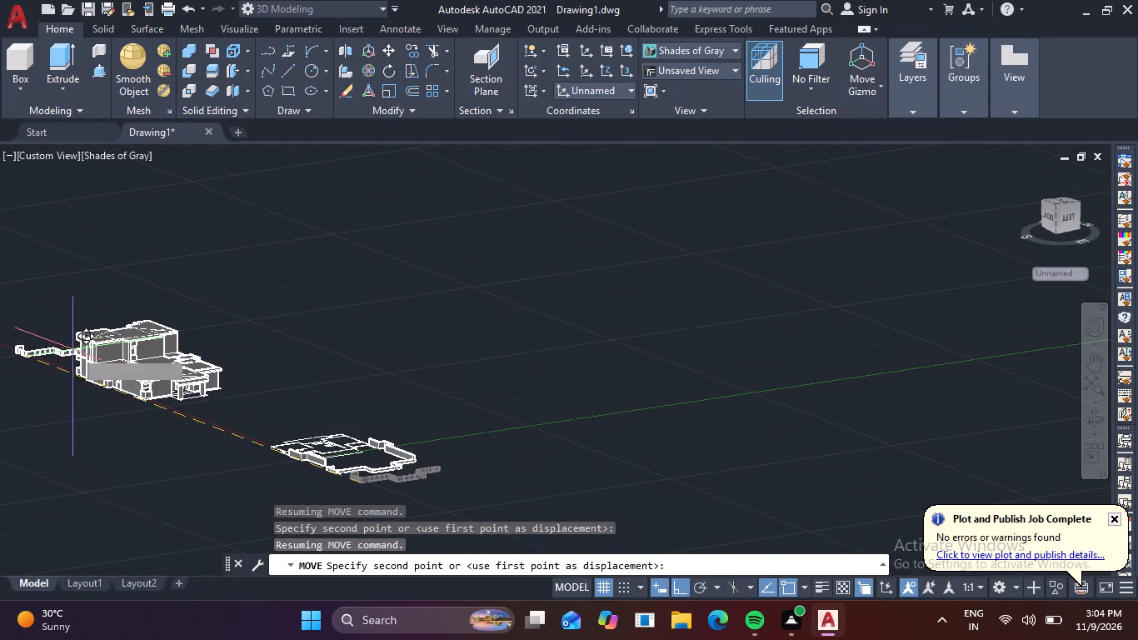
middle_drag(103, 368, 281, 502)
scroll(329, 482, up, 1)
middle_drag(327, 481, 254, 389)
scroll(260, 444, up, 6)
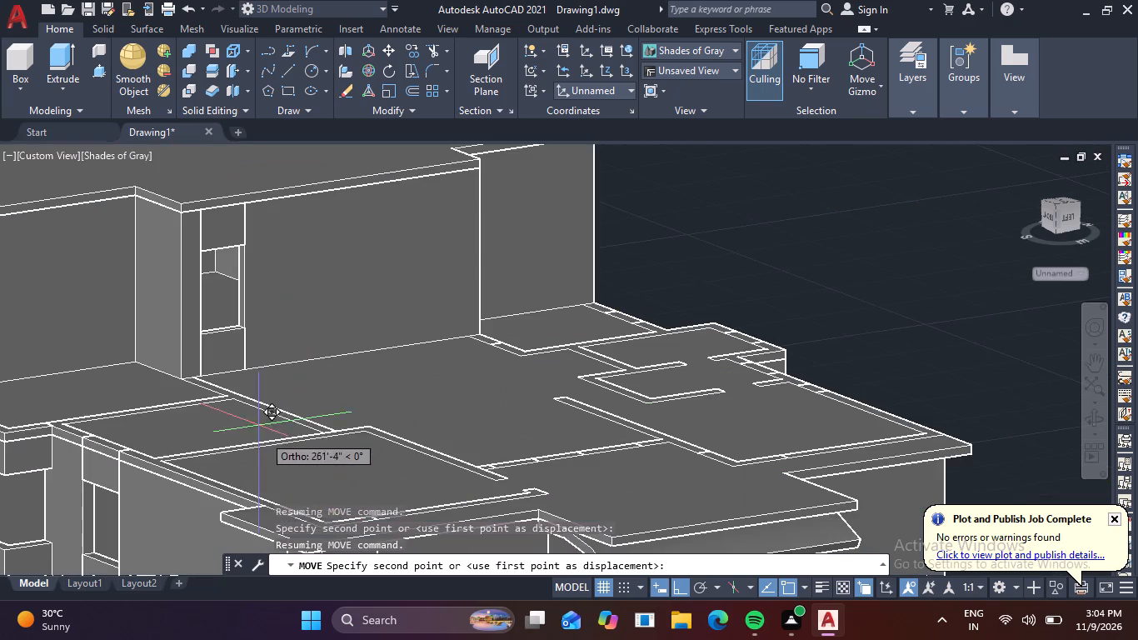
middle_drag(272, 454, 187, 381)
scroll(217, 428, up, 6)
middle_drag(267, 437, 73, 222)
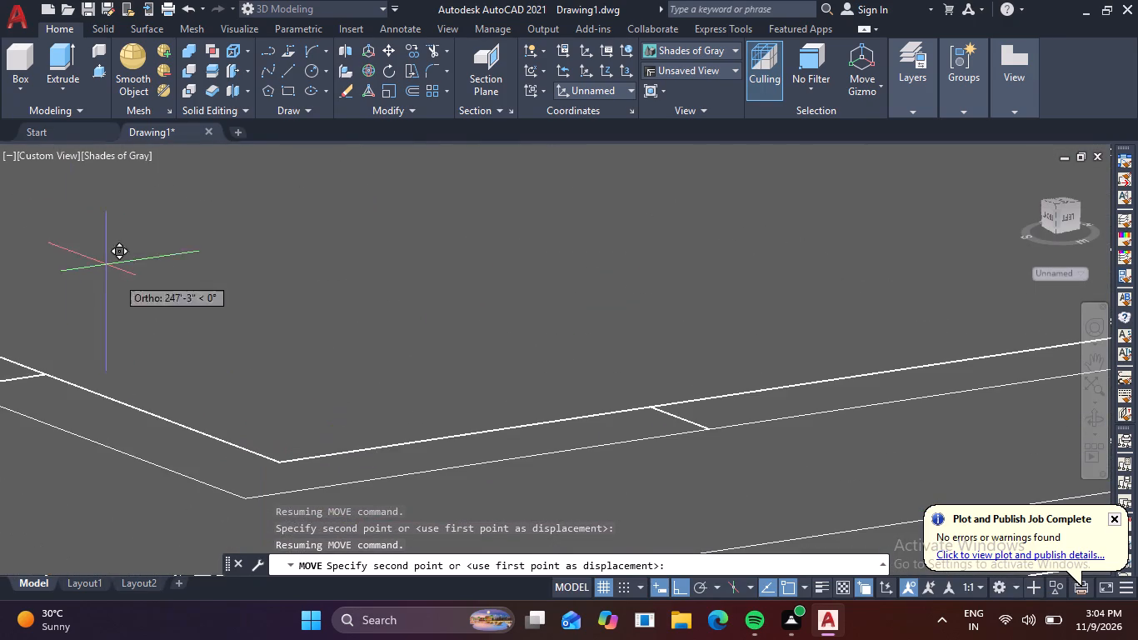
scroll(137, 302, down, 4)
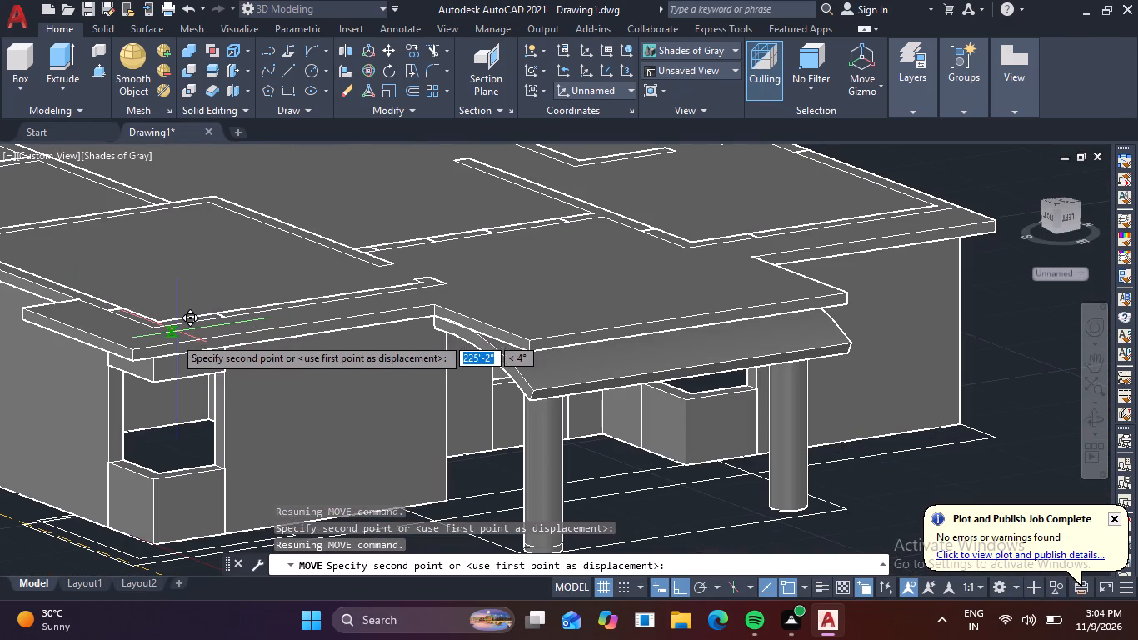
scroll(117, 343, up, 3)
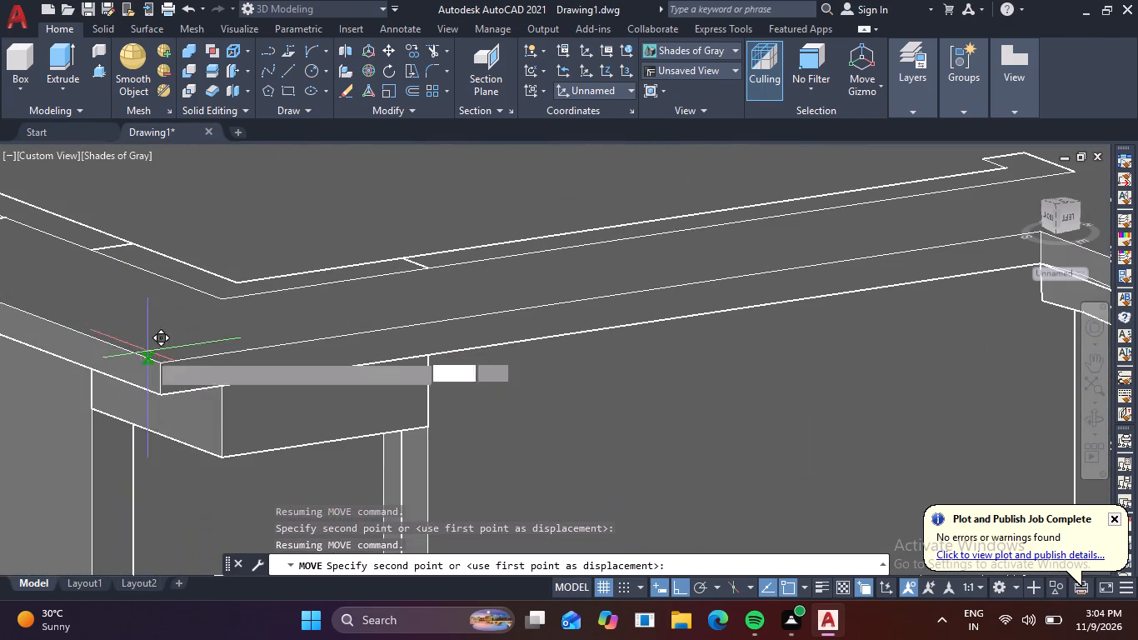
click(163, 367)
scroll(234, 424, down, 3)
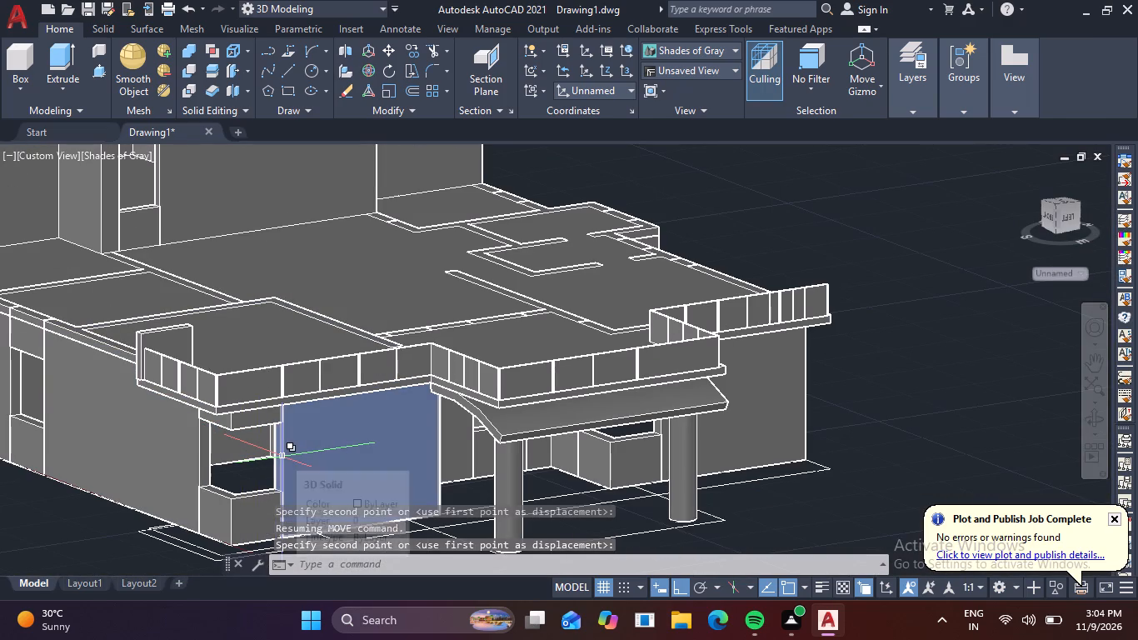
Examine the low wall band beside the floor plan, around its end next to the taller wall.
scroll(273, 447, down, 6)
middle_drag(320, 465, 157, 402)
scroll(227, 439, up, 5)
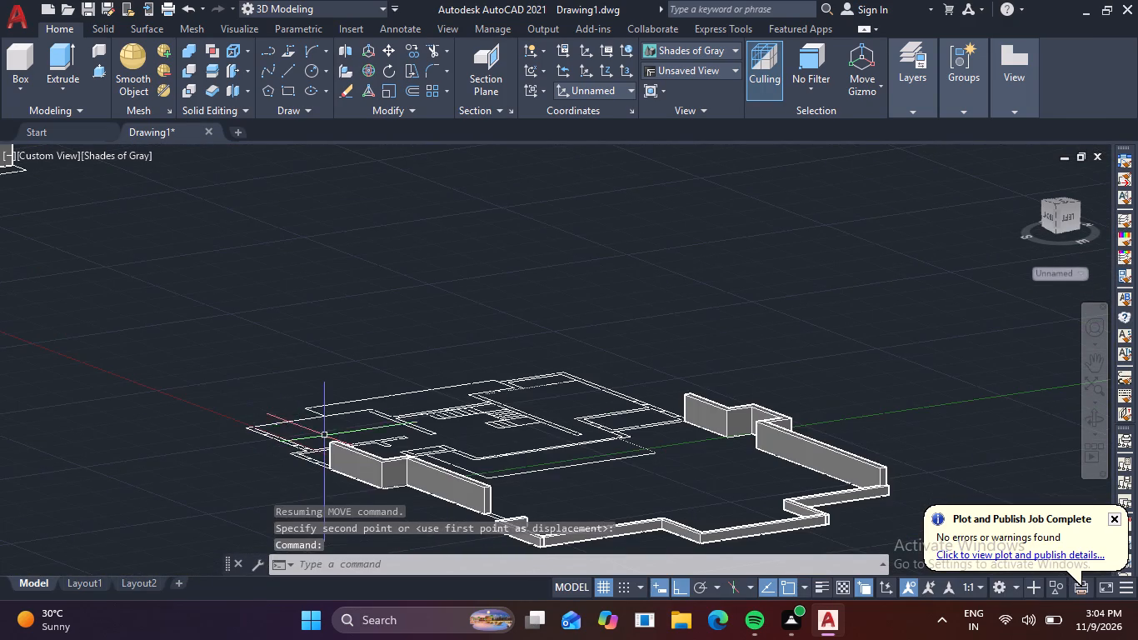
middle_drag(302, 432, 103, 351)
scroll(341, 405, up, 2)
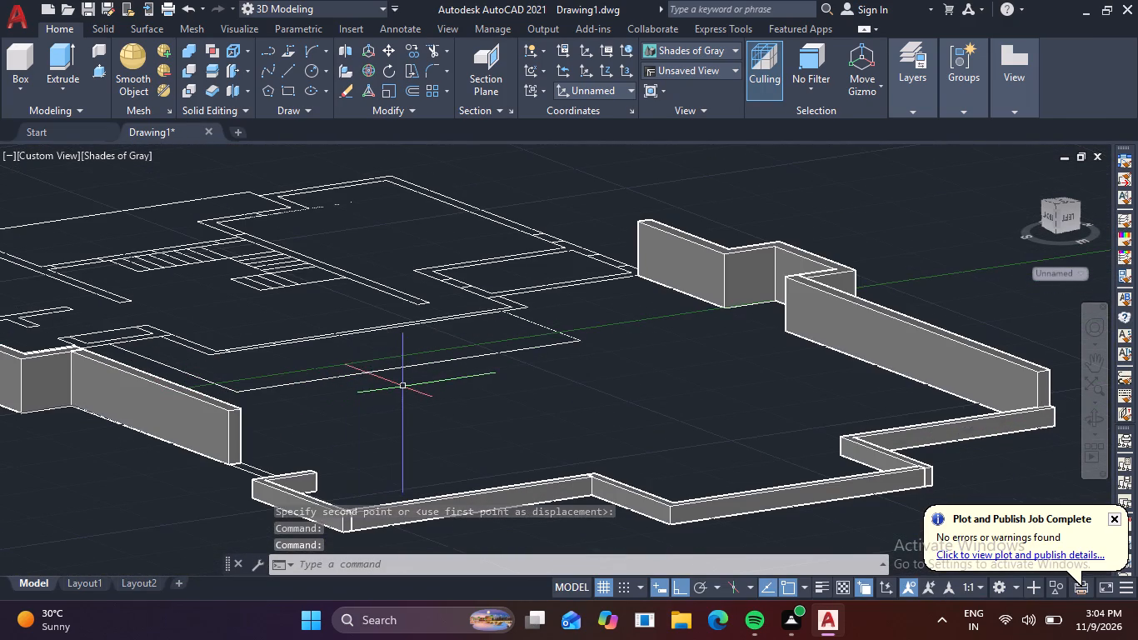
scroll(255, 457, up, 3)
scroll(293, 387, down, 2)
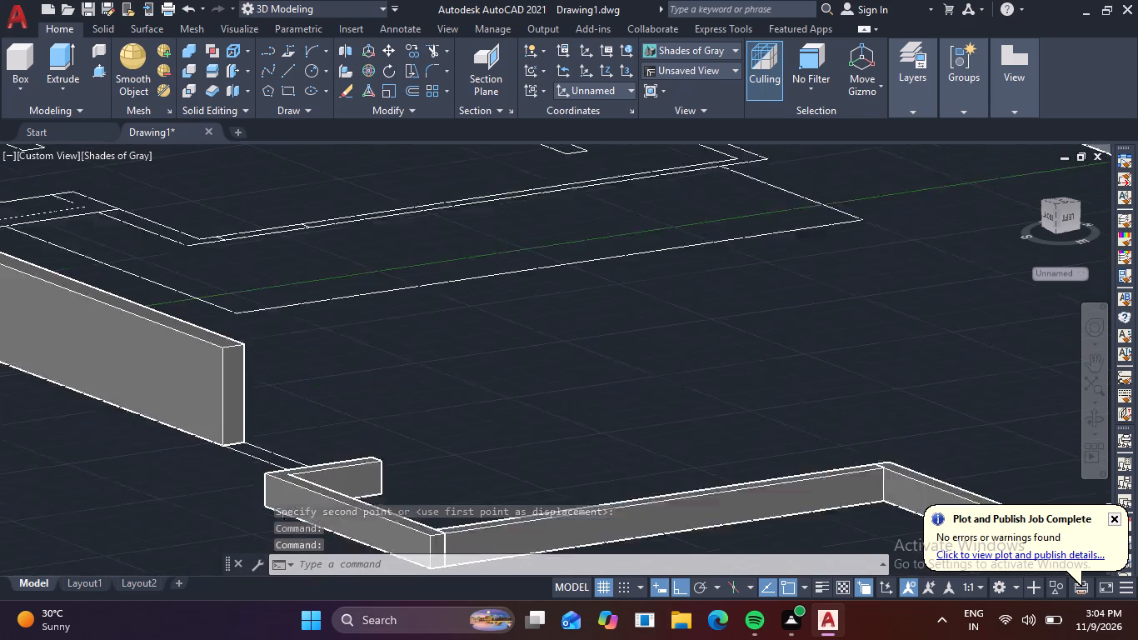
Examine the low wall band and the taller walls around the floor plan, out to the building.
scroll(289, 392, down, 1)
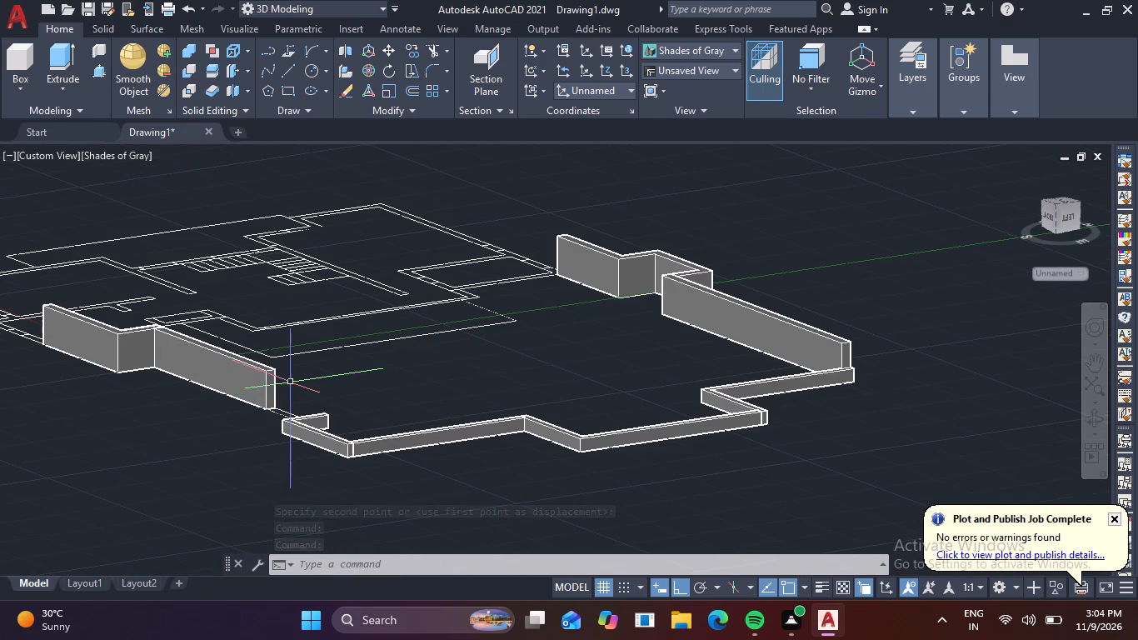
shift+middle_drag(293, 379, 304, 442)
scroll(333, 424, down, 2)
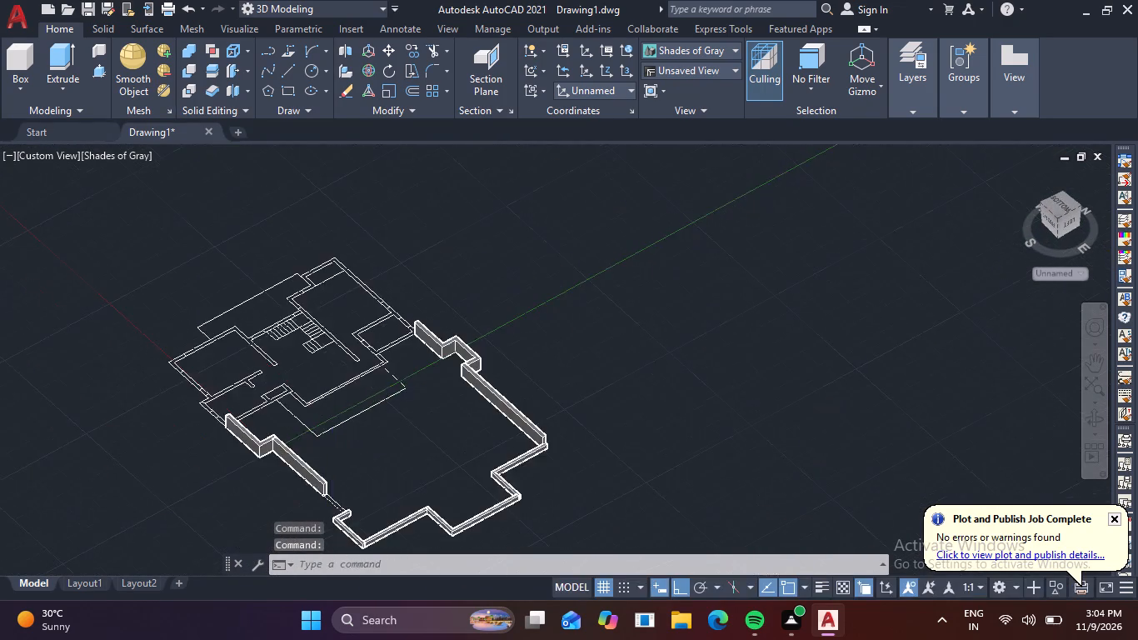
middle_drag(333, 423, 213, 337)
scroll(282, 432, up, 4)
scroll(278, 412, down, 2)
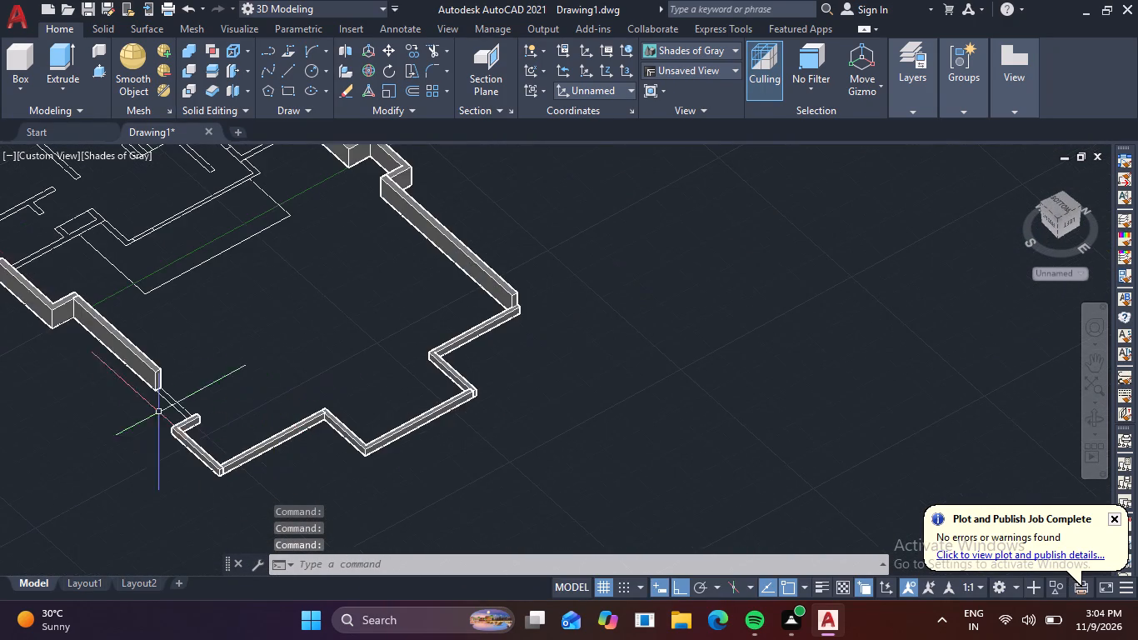
scroll(146, 407, down, 2)
middle_drag(58, 406, 282, 486)
middle_drag(101, 409, 173, 478)
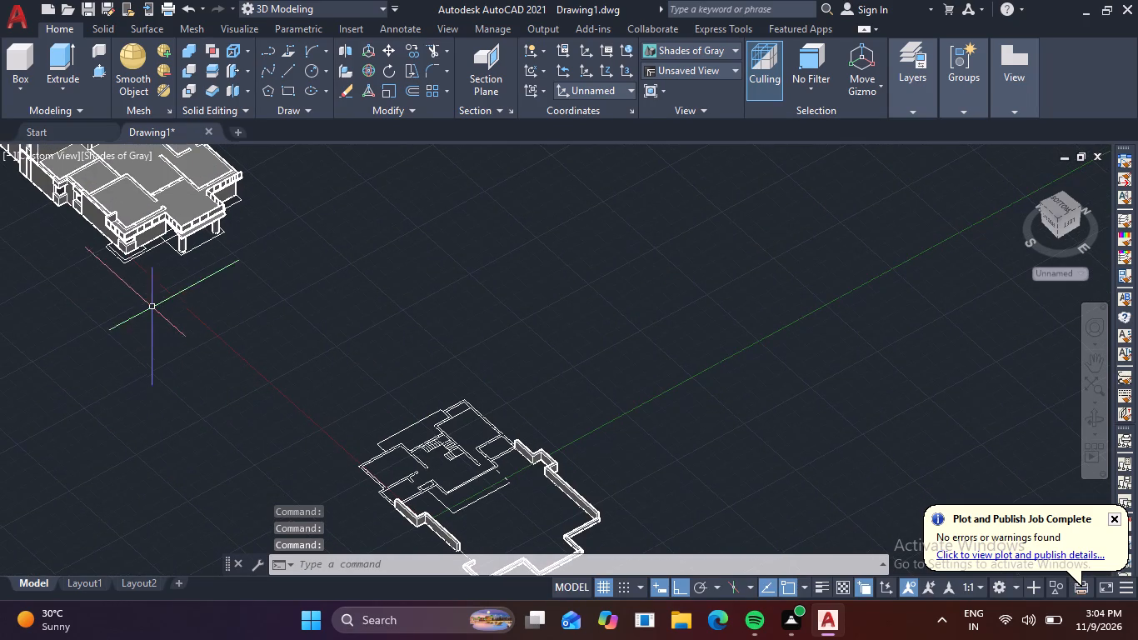
Undo back through the move that placed the panel-and-post wall run on the building's lower roof slab.
key(ctrl+z)
key(ctrl+z)
key(ctrl+z)
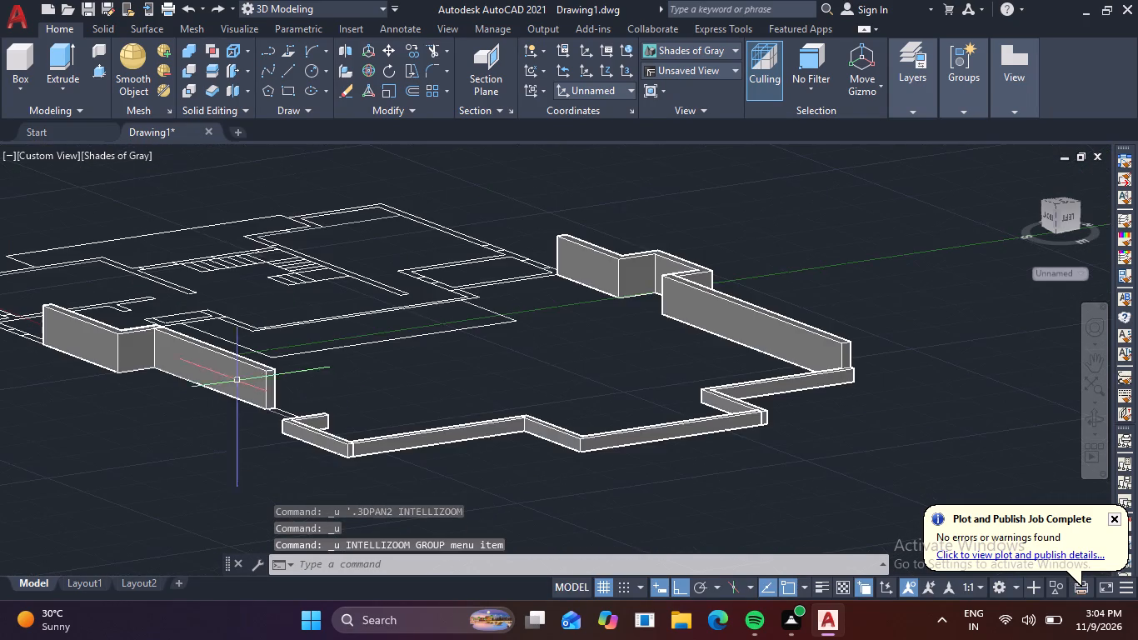
key(ctrl+z)
key(ctrl+z)
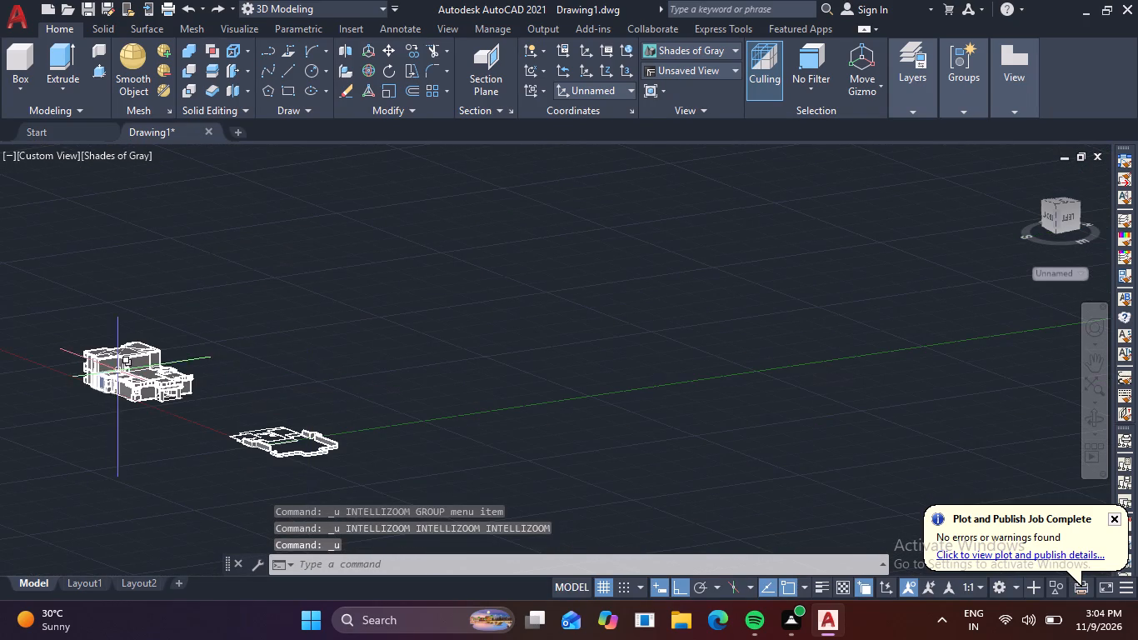
scroll(118, 371, up, 9)
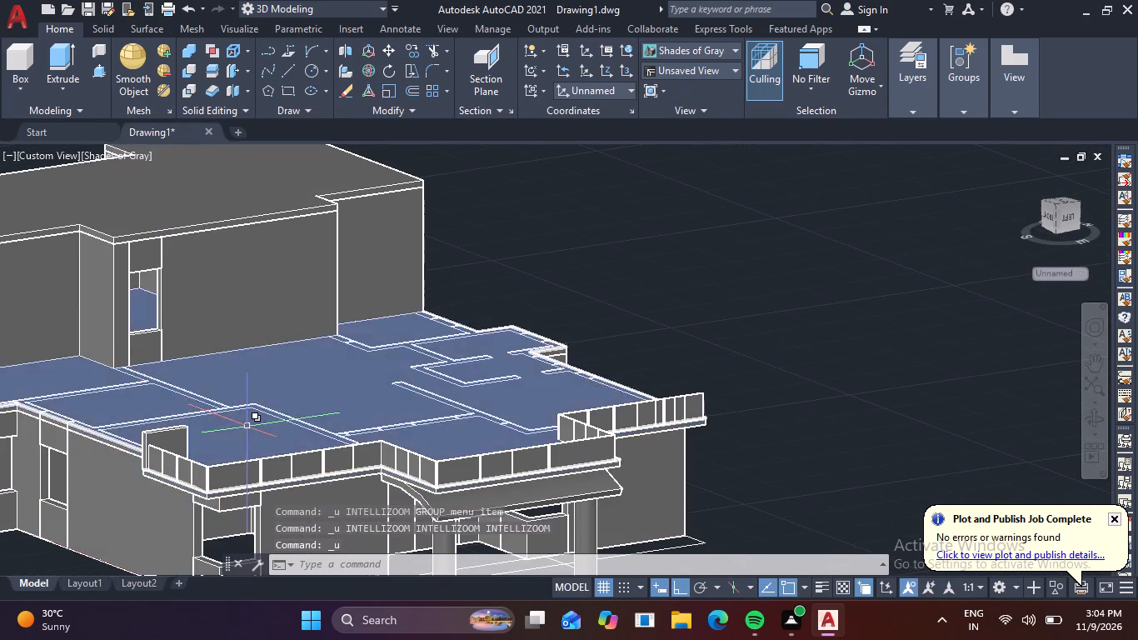
key(ctrl+z)
key(ctrl+z)
key(ctrl+z)
key(ctrl+z)
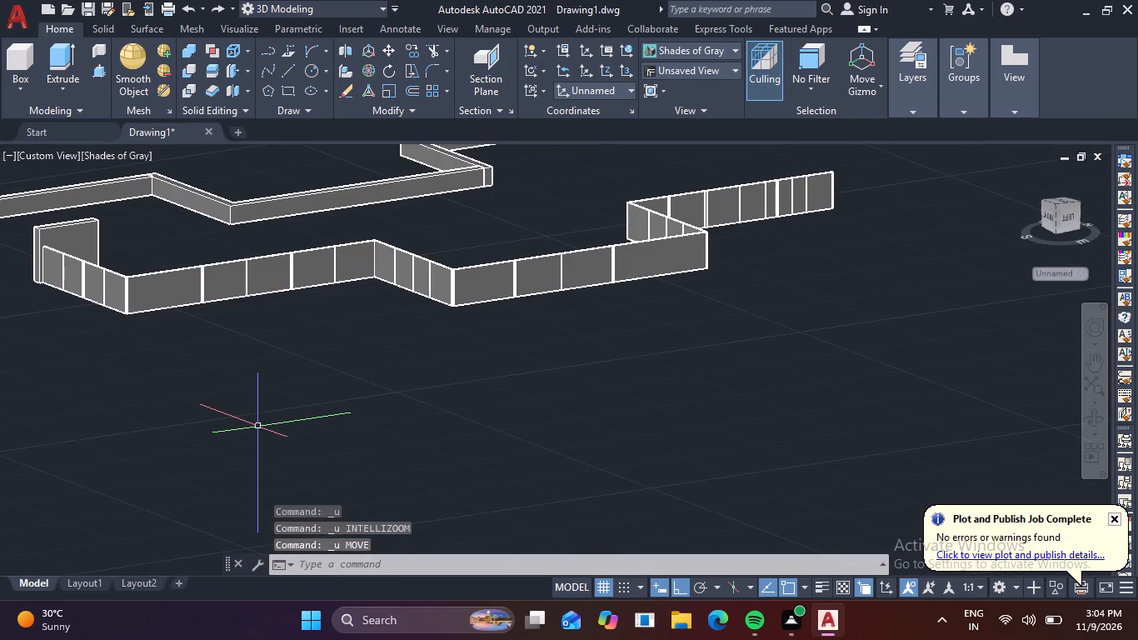
Delete the L-shaped low wall solid at the end of the band nearest the taller wall.
scroll(223, 402, down, 3)
scroll(175, 346, up, 4)
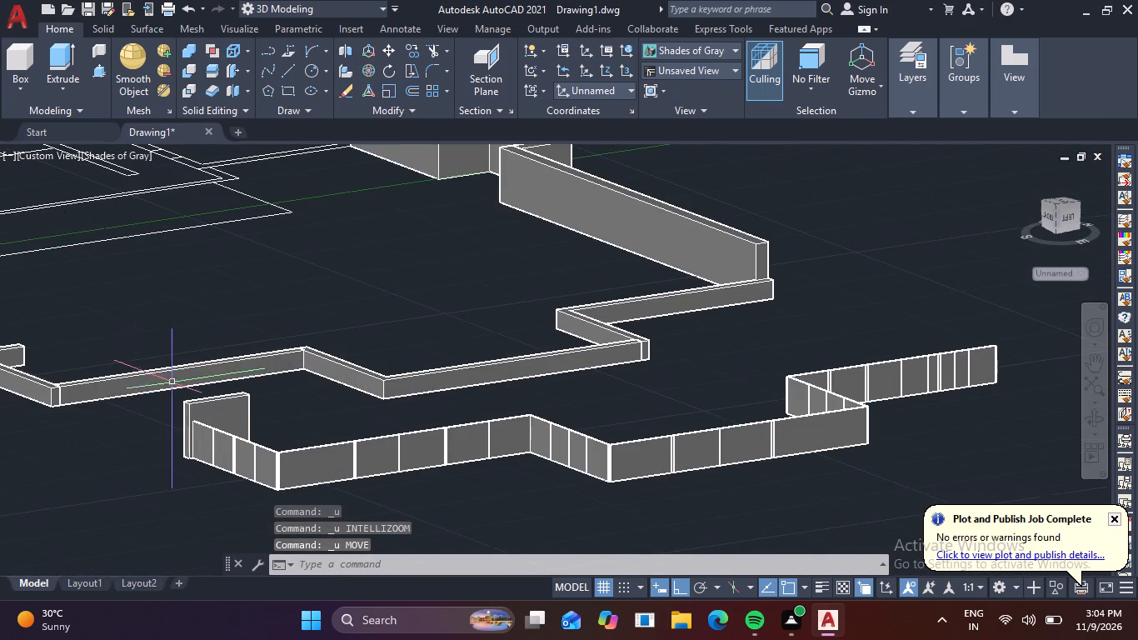
middle_drag(57, 412, 188, 385)
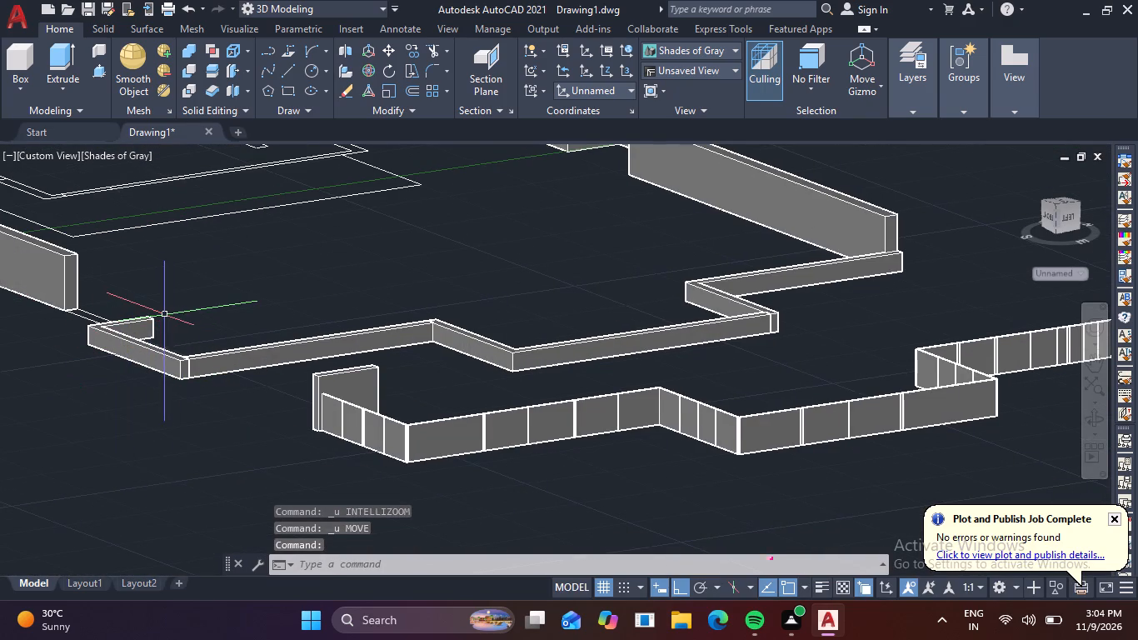
shift+middle_drag(199, 310, 199, 351)
middle_drag(160, 269, 186, 300)
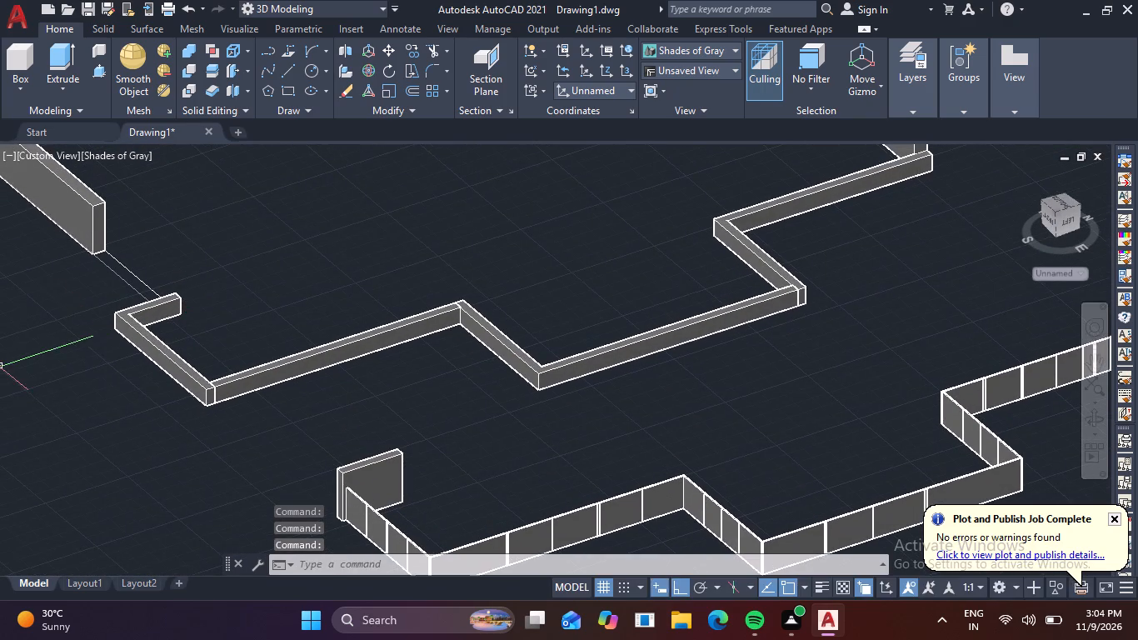
shift+middle_drag(6, 374, 79, 388)
middle_drag(78, 400, 187, 345)
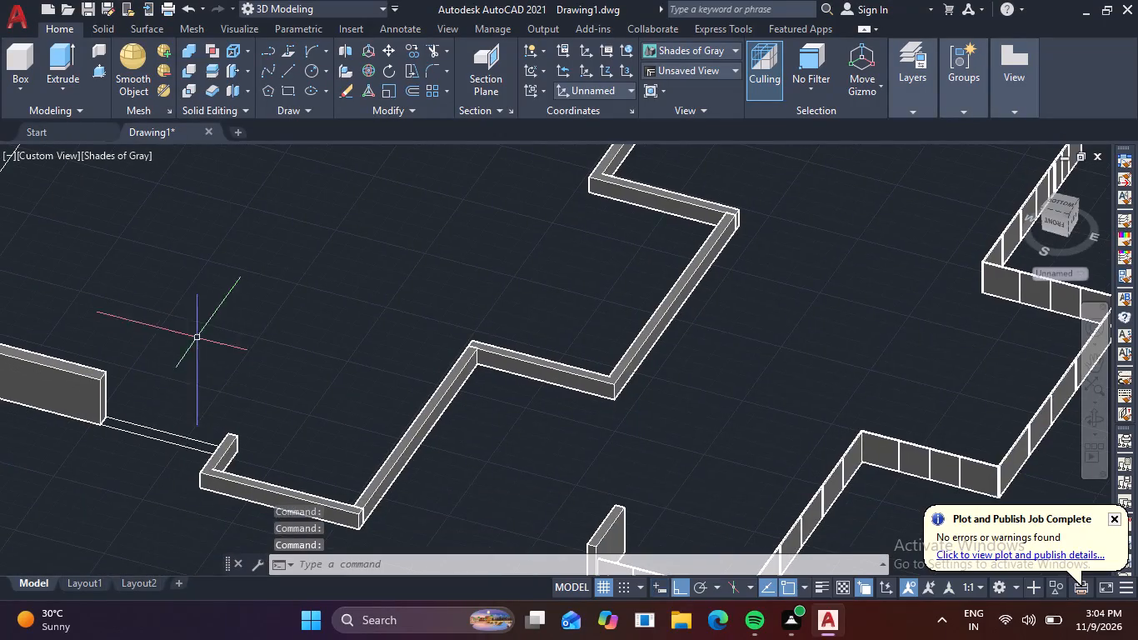
scroll(207, 430, up, 3)
middle_drag(228, 437, 135, 320)
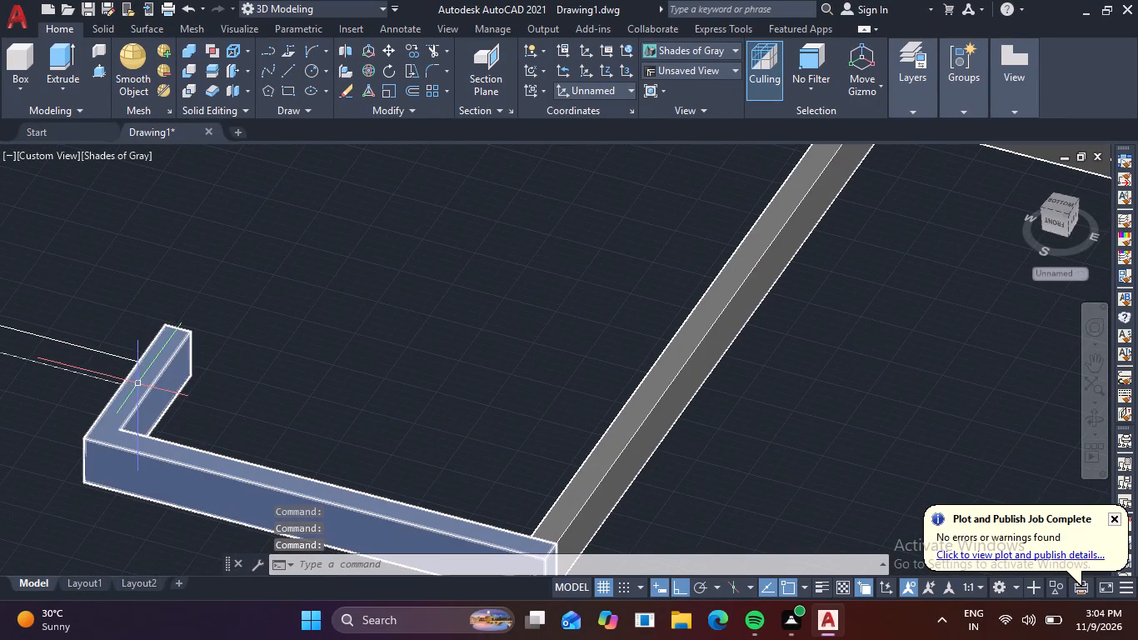
scroll(125, 336, down, 2)
scroll(128, 369, up, 2)
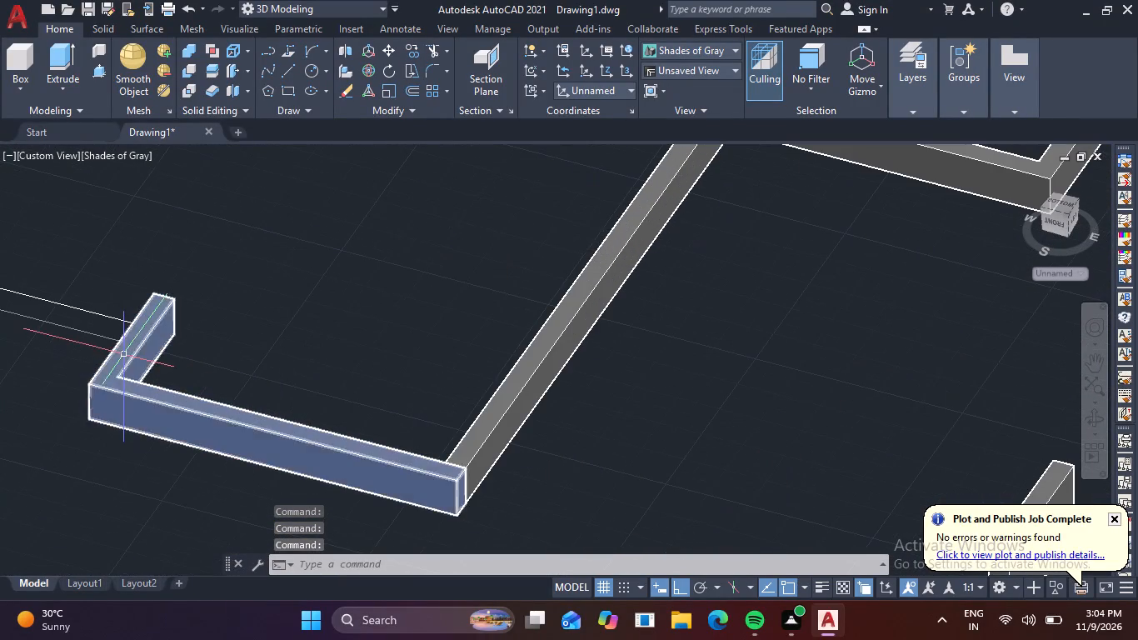
click(124, 355)
key(Delete)
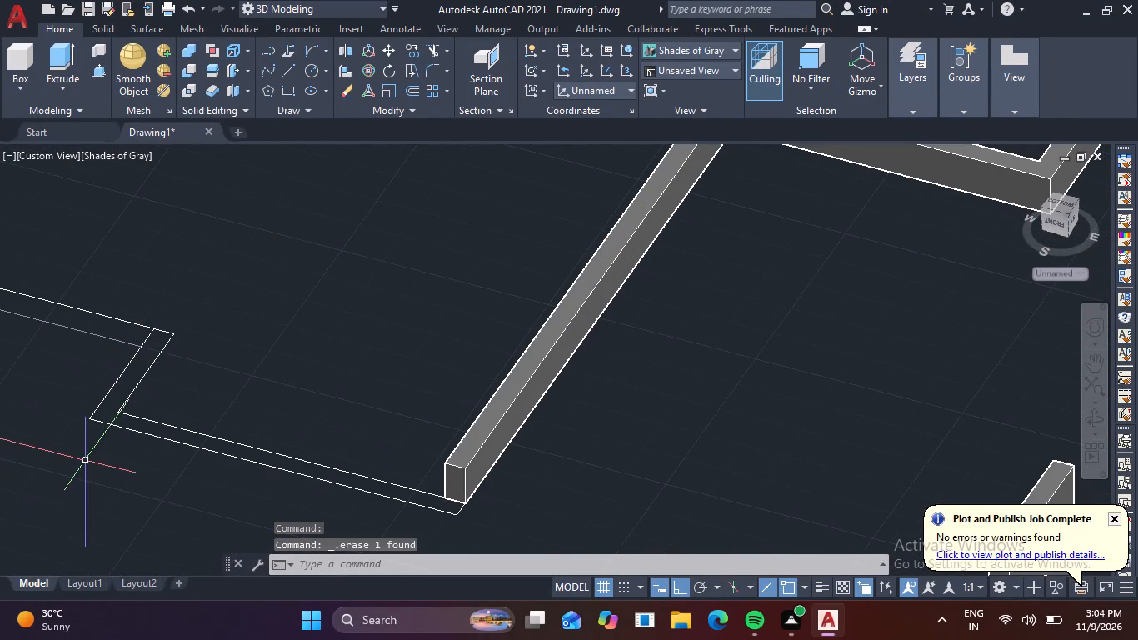
Draw a 6" line across the exposed wall outline, from its inner corner square to the outer edge.
key(l)
key(space)
scroll(119, 440, up, 4)
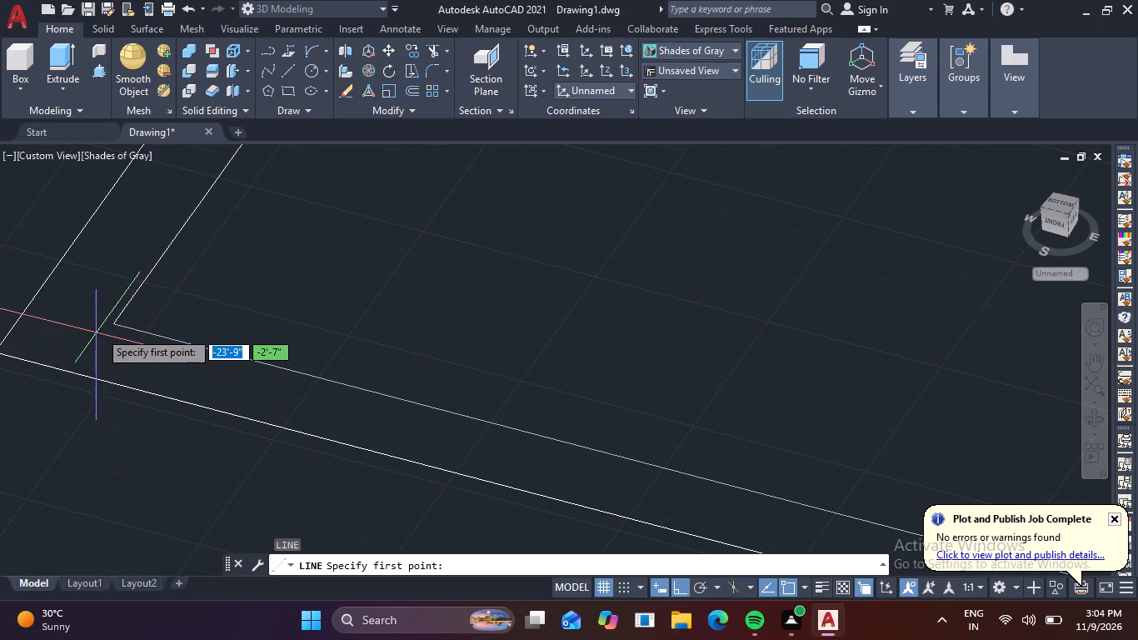
click(114, 325)
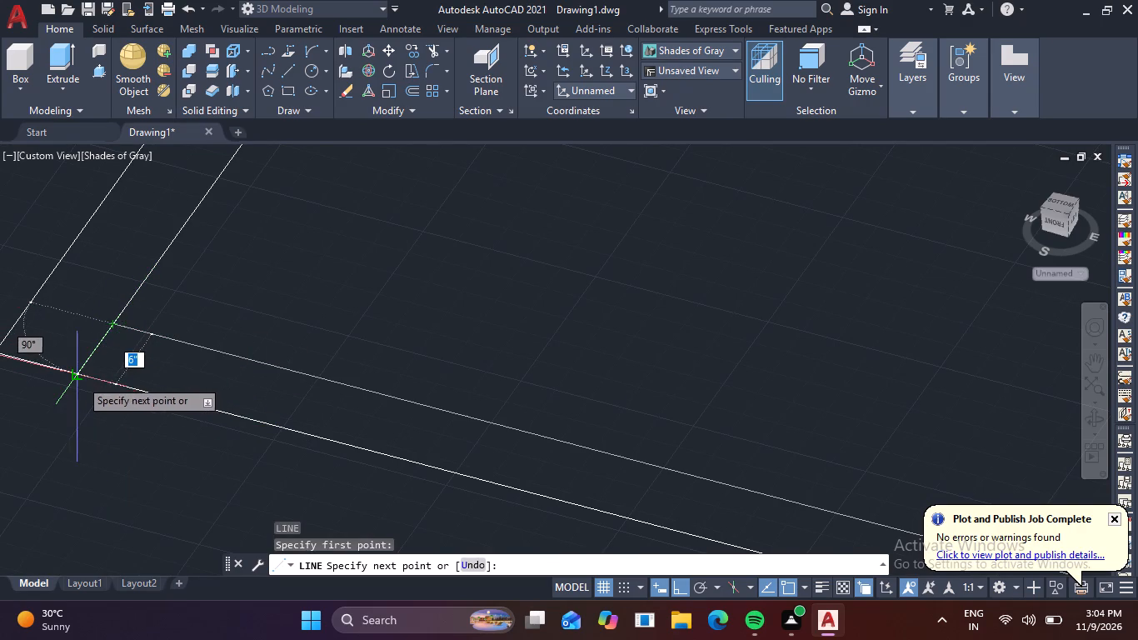
click(77, 376)
scroll(82, 411, down, 3)
key(Escape)
Presspull the outline strip running from the taller wall's end to the short return up 3'.
middle_drag(118, 386, 217, 456)
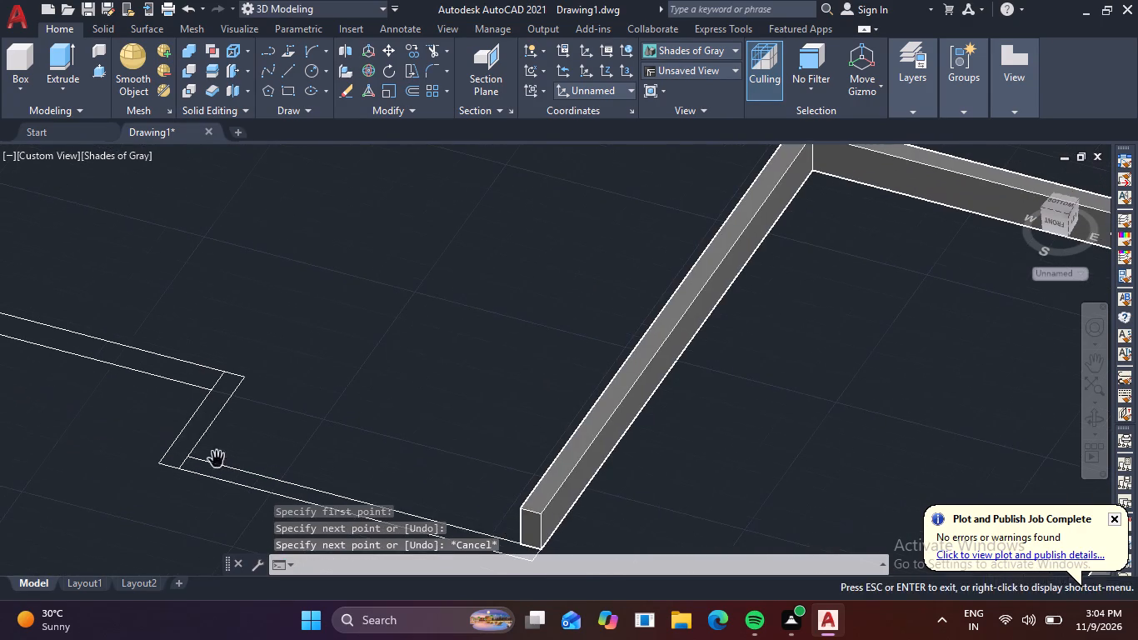
click(96, 78)
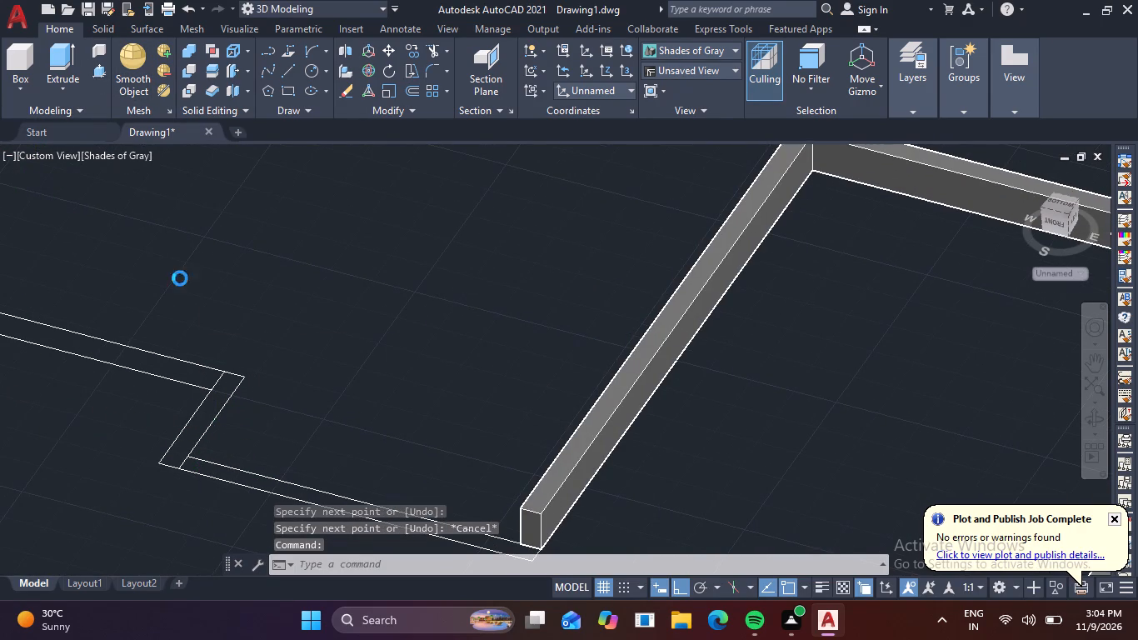
click(194, 375)
scroll(145, 371, down, 1)
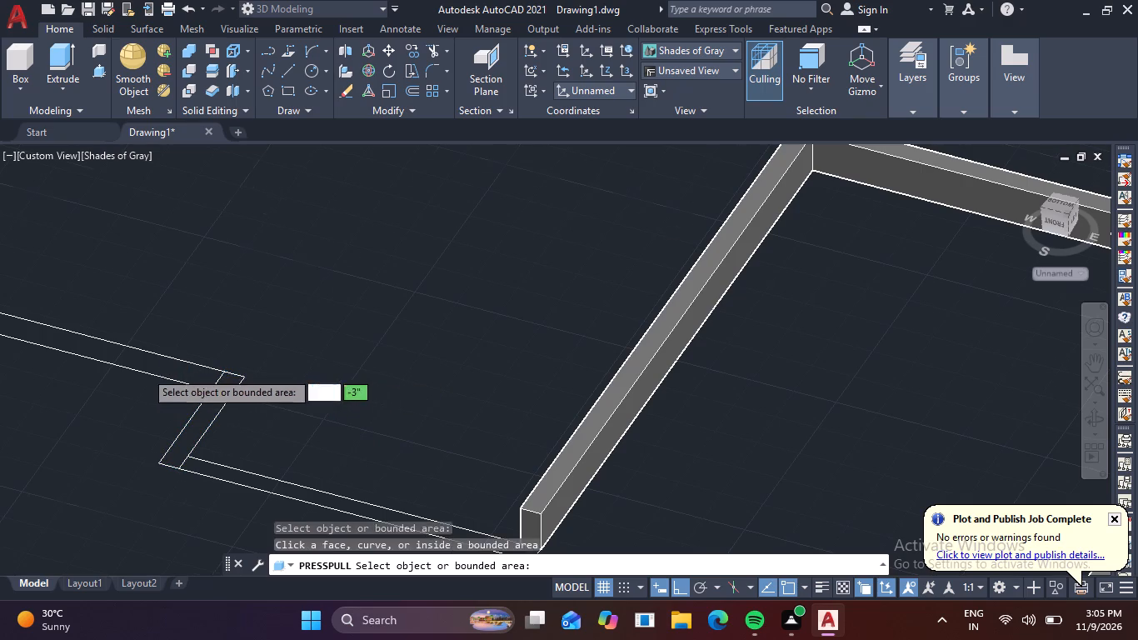
scroll(141, 371, down, 1)
middle_drag(141, 372, 228, 416)
scroll(190, 400, up, 3)
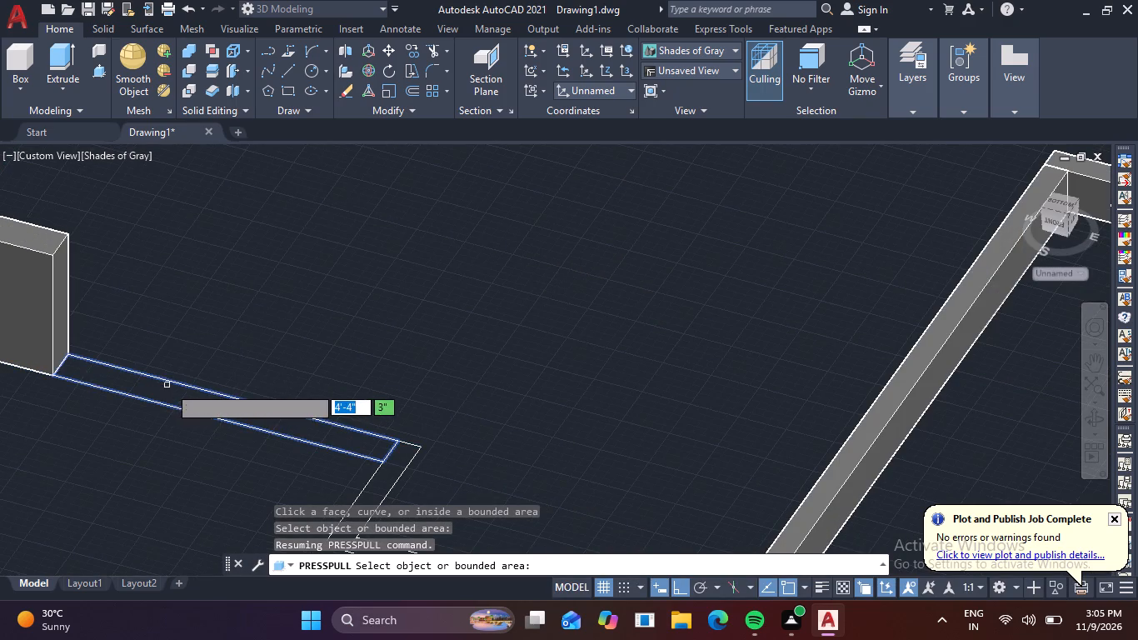
click(168, 386)
text(3')
key(space)
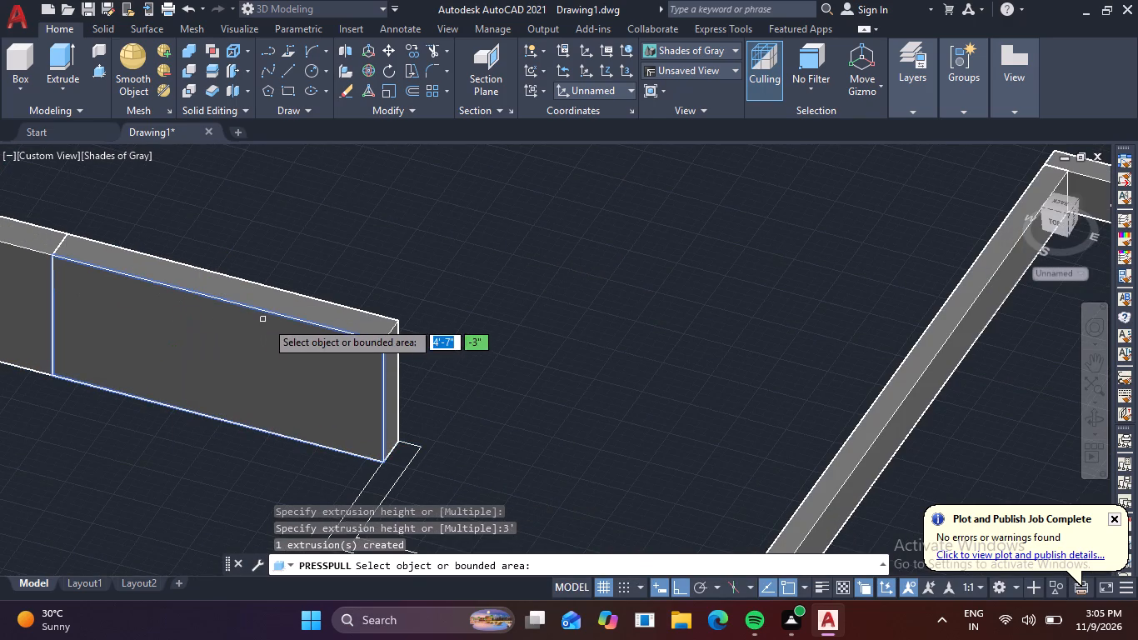
key(F1)
key(Escape)
key(Escape)
key(Escape)
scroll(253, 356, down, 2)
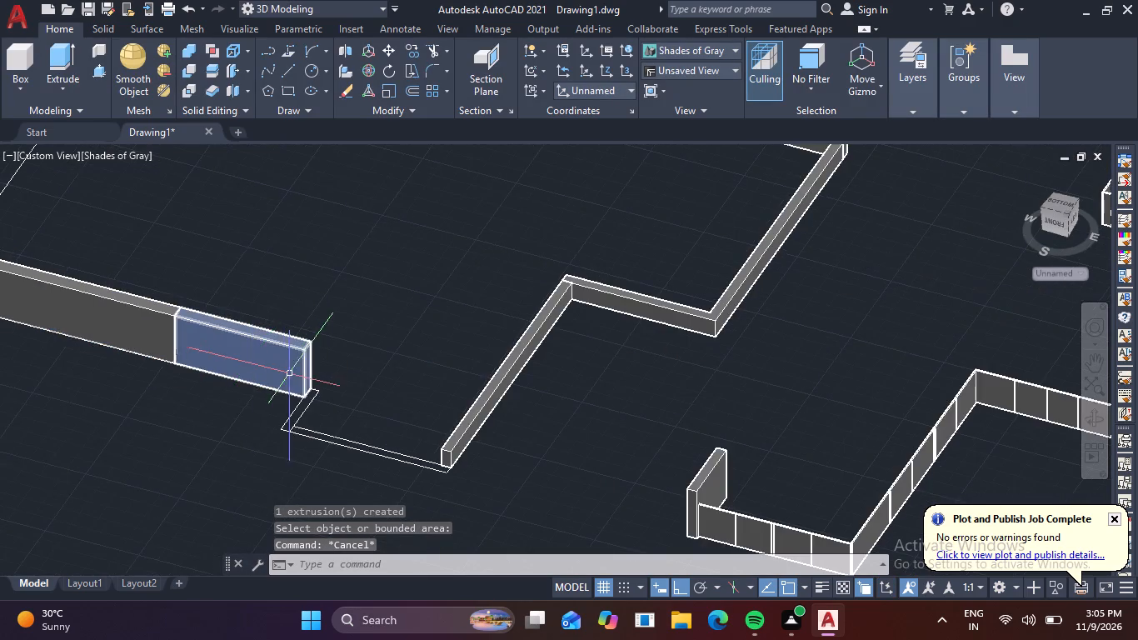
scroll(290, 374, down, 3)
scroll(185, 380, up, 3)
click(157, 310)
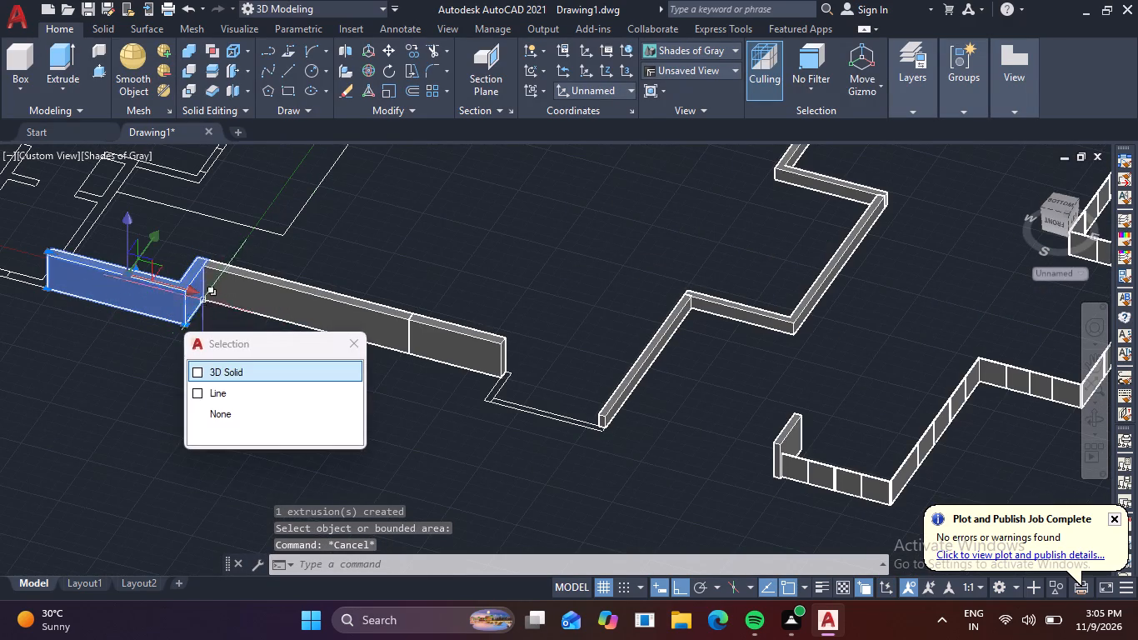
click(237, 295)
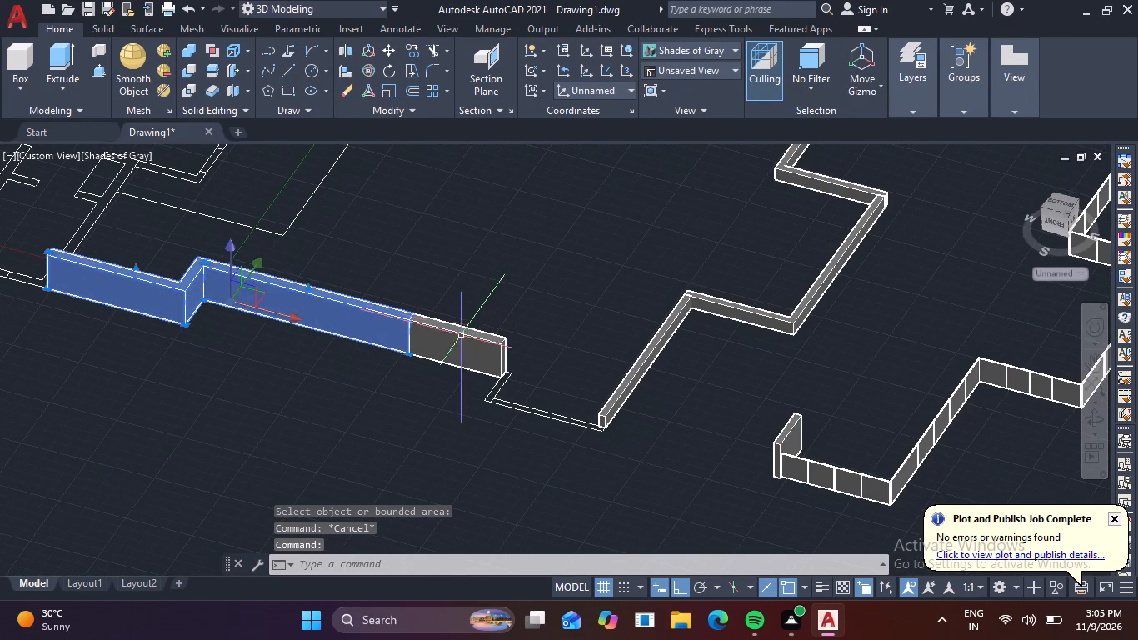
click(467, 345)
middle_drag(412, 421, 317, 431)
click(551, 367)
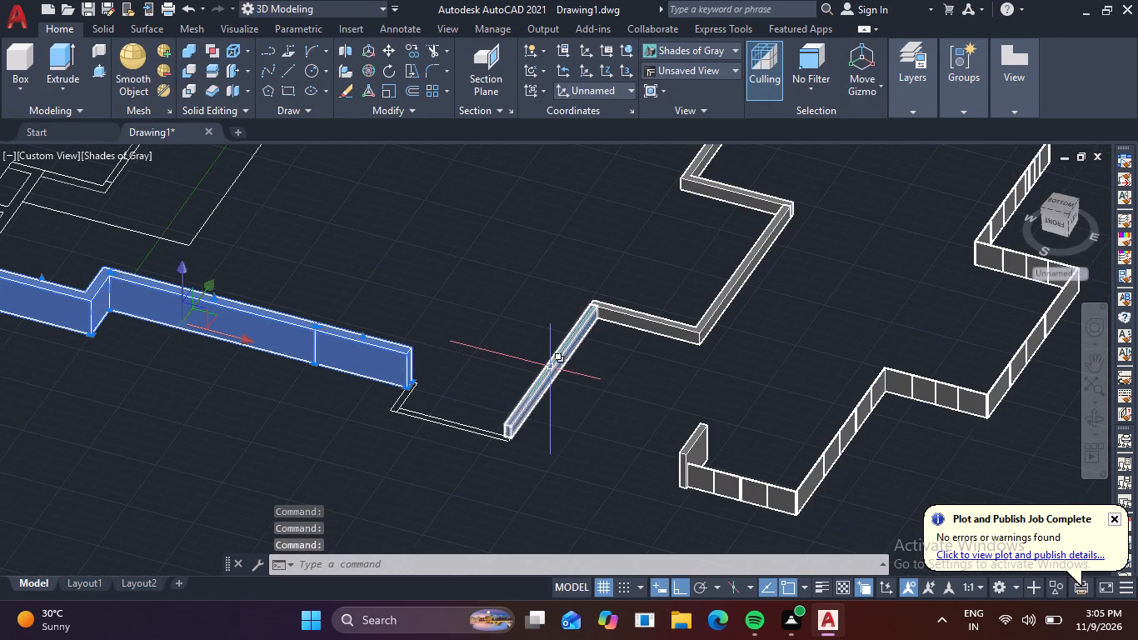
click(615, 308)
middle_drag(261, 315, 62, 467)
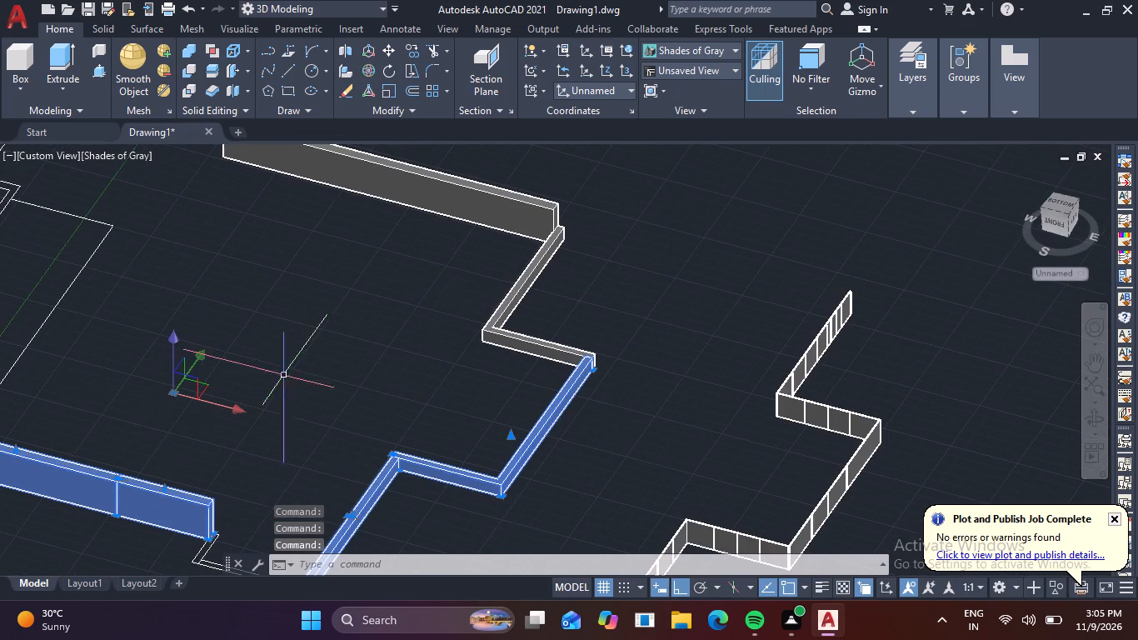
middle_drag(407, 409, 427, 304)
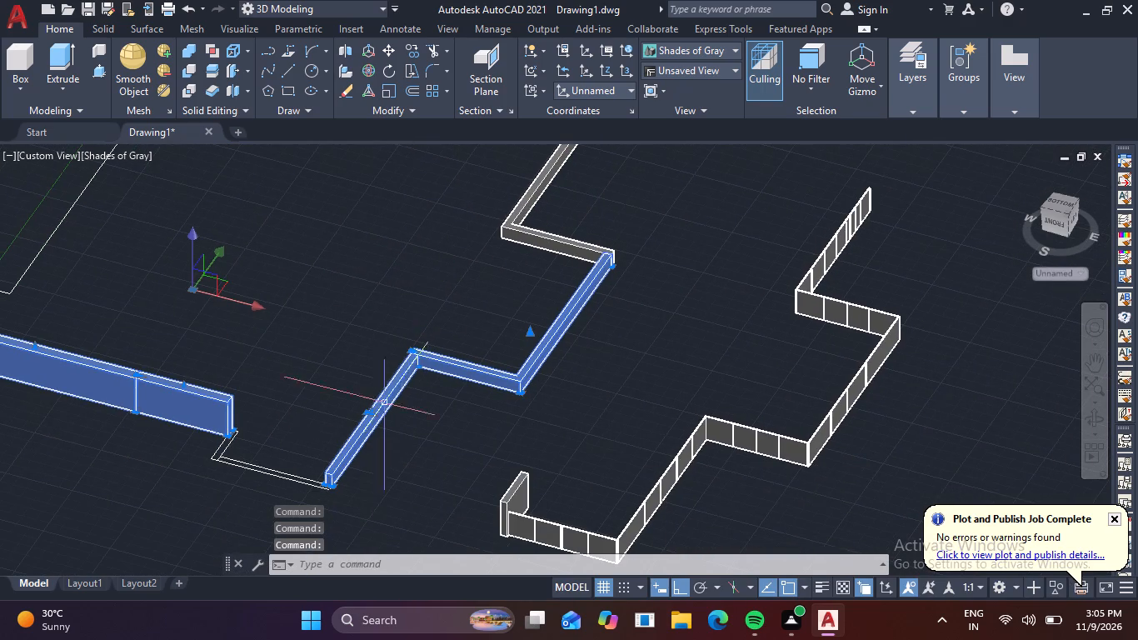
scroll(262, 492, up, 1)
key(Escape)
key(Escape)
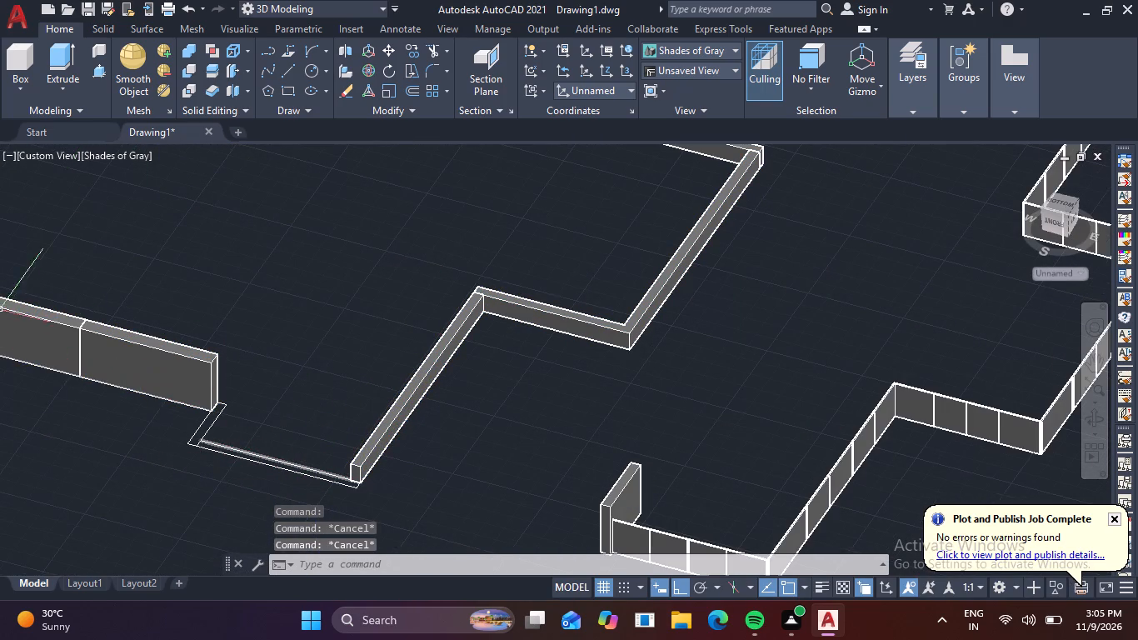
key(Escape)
Presspull the outline strip between the new cross line and the end of the low wall band up 1'.
click(100, 77)
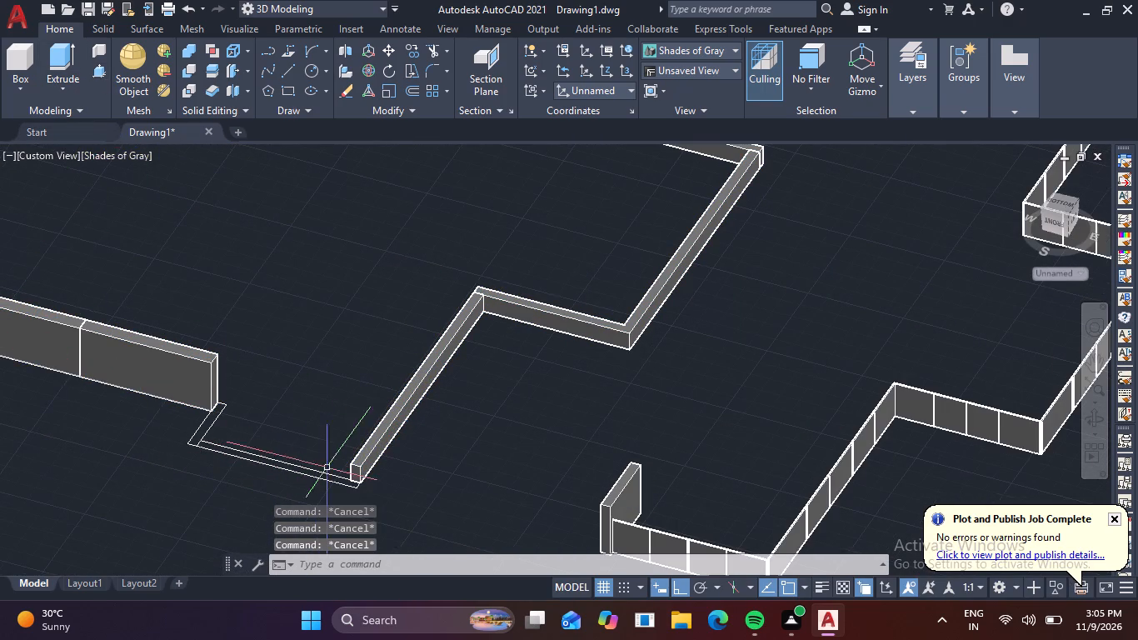
scroll(336, 476, up, 4)
middle_drag(327, 471, 450, 289)
scroll(427, 312, down, 2)
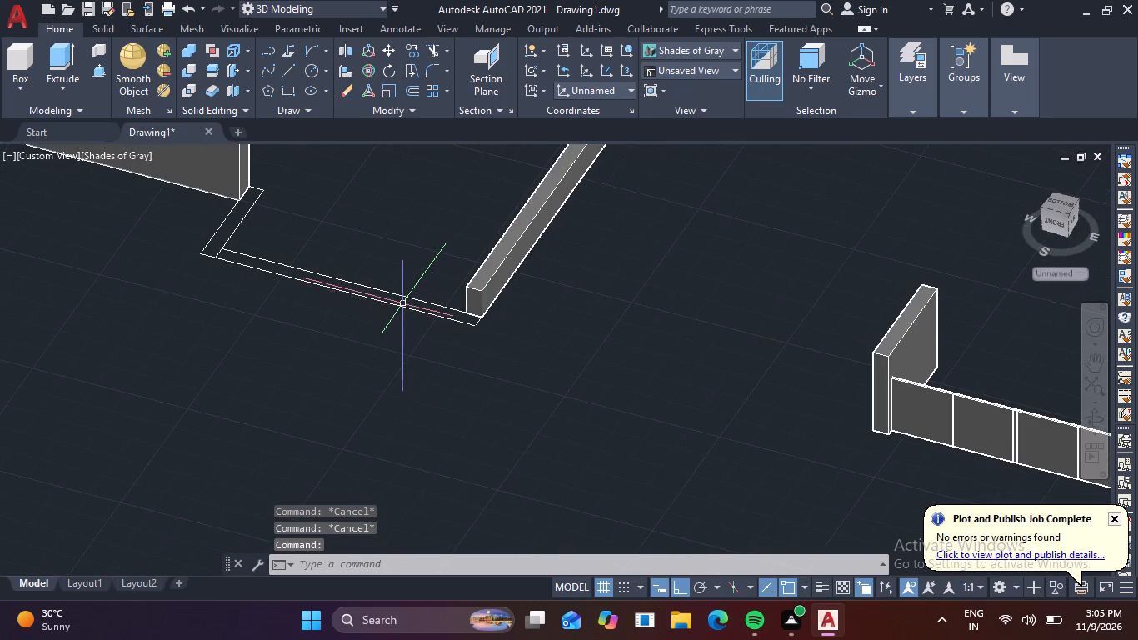
click(99, 69)
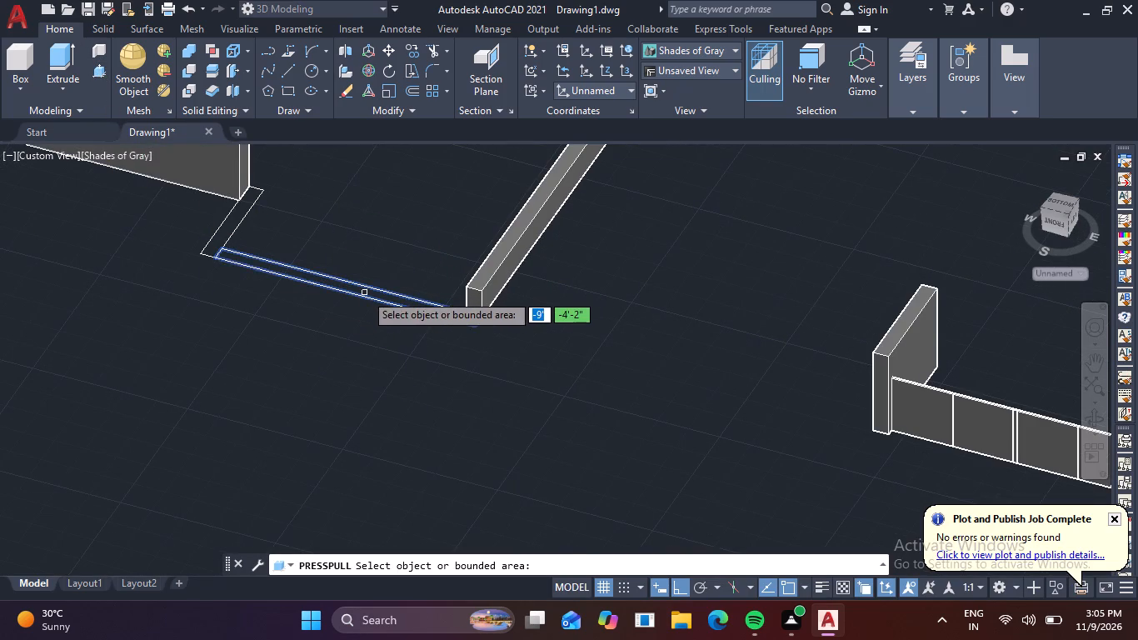
click(365, 293)
key(2)
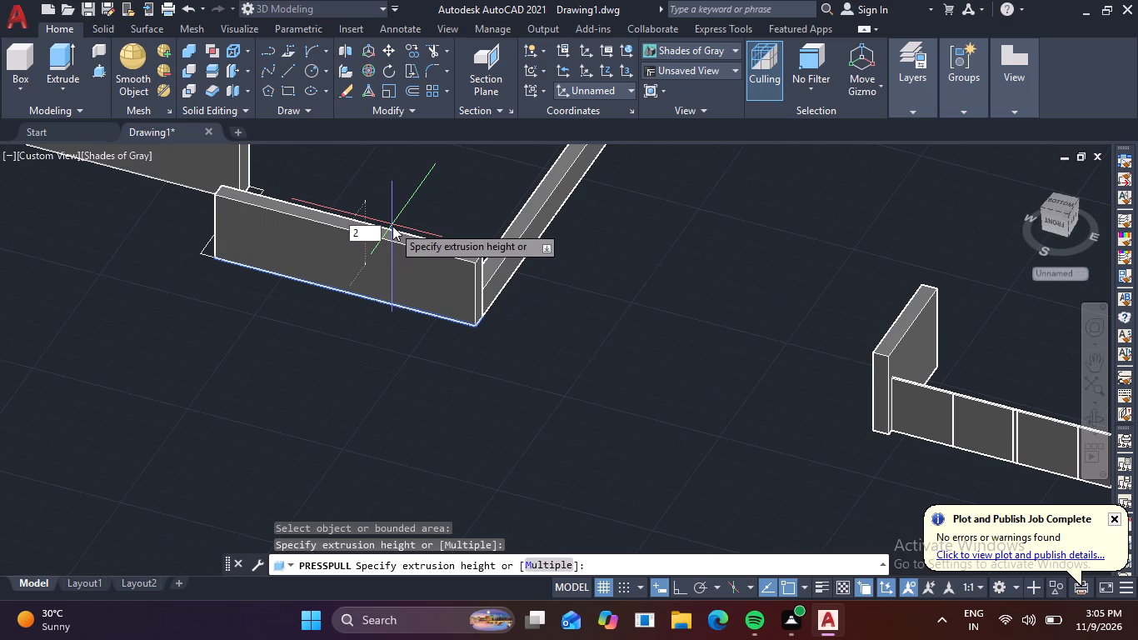
key(BackSpace)
text(1')
key(Return)
key(Escape)
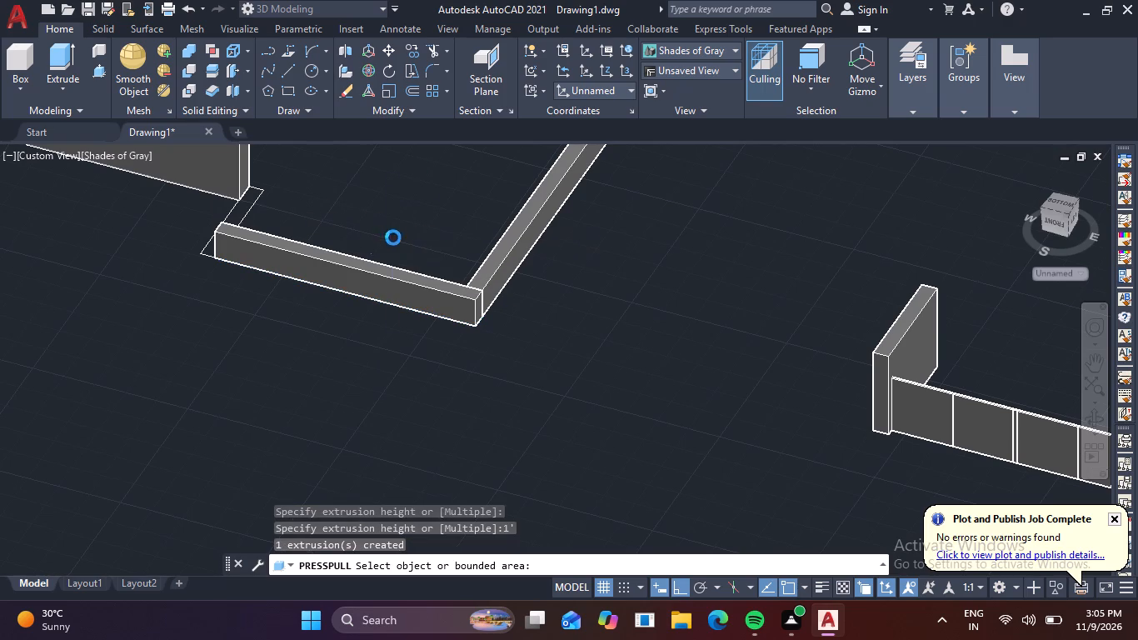
Move all the low and tall parapet wall solids from the low band's bottom outer corner onto the matching top corner of the lower roof slab.
click(395, 277)
scroll(287, 275, down, 2)
middle_drag(295, 295, 351, 372)
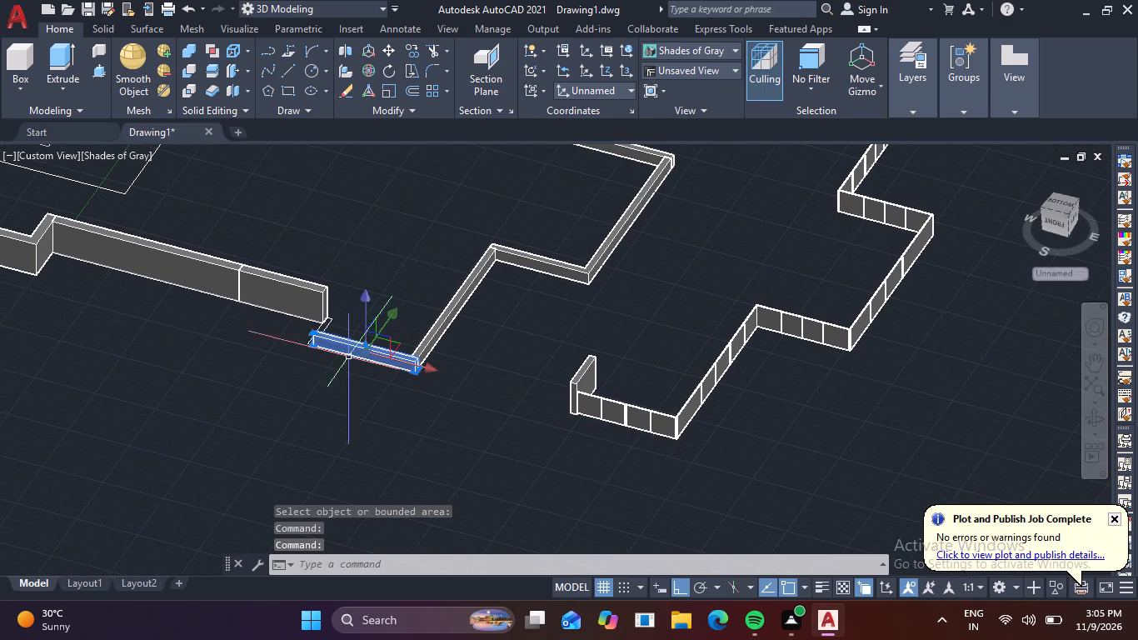
click(282, 293)
click(203, 268)
middle_drag(98, 271, 316, 302)
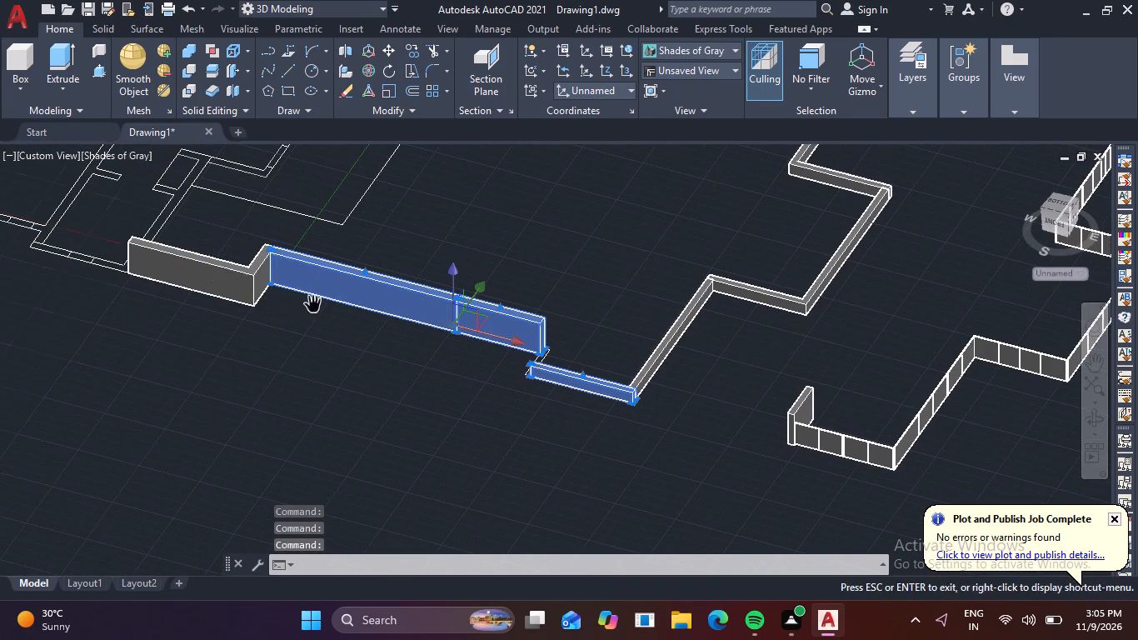
click(207, 279)
scroll(310, 297, down, 1)
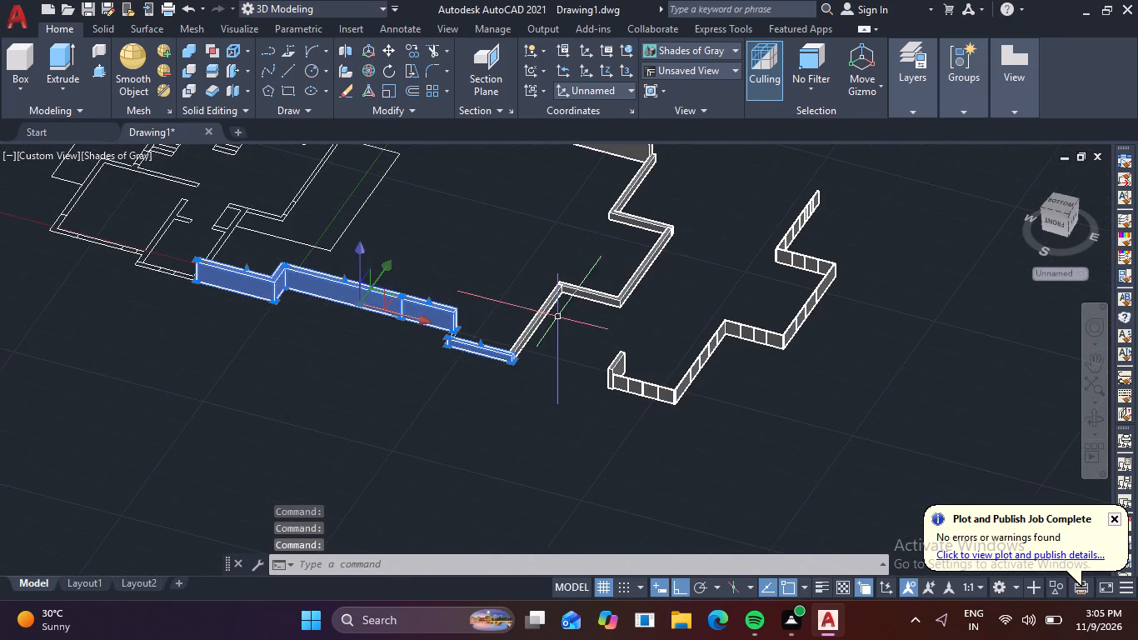
scroll(542, 325, up, 3)
click(523, 309)
click(648, 228)
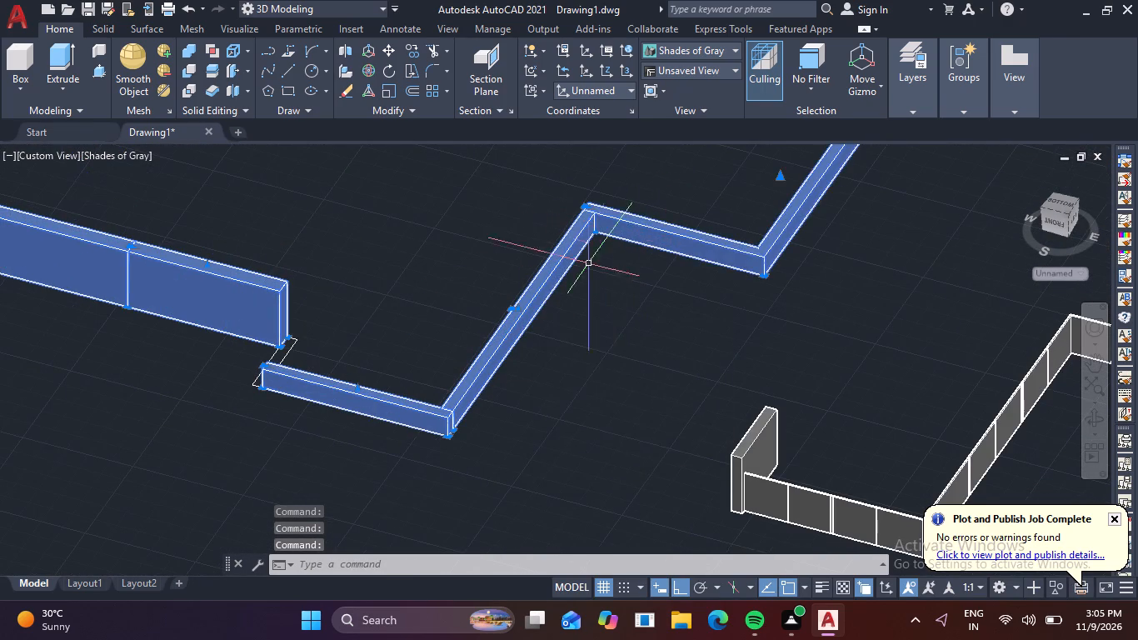
middle_drag(574, 284, 247, 512)
click(536, 253)
middle_drag(477, 306, 472, 320)
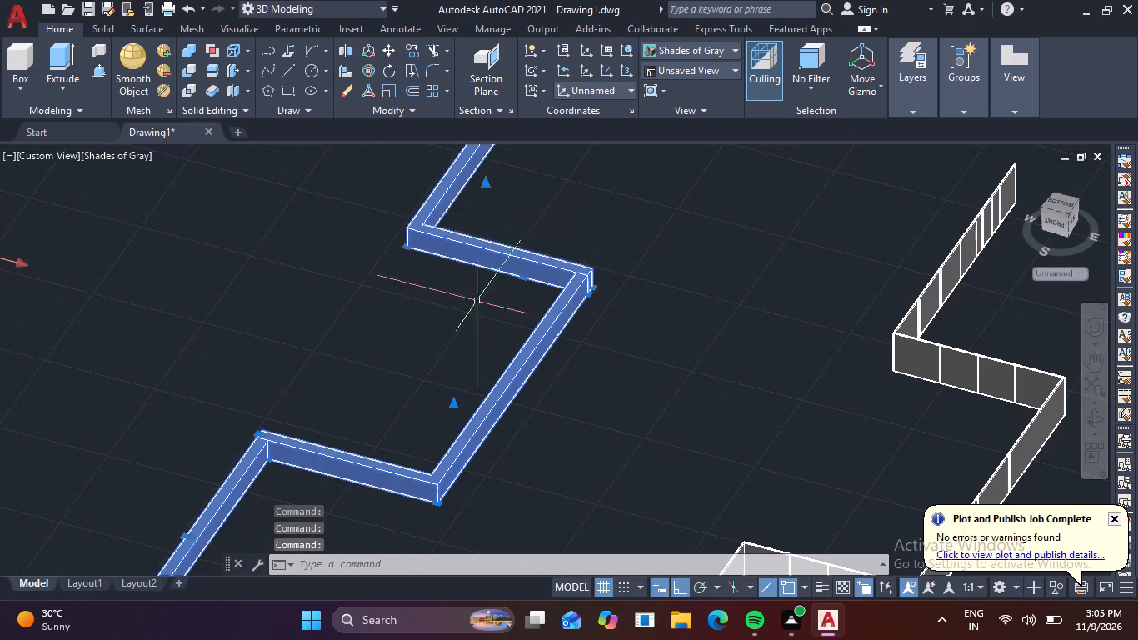
middle_drag(472, 320, 371, 532)
click(375, 257)
scroll(242, 303, down, 2)
middle_drag(276, 336, 479, 397)
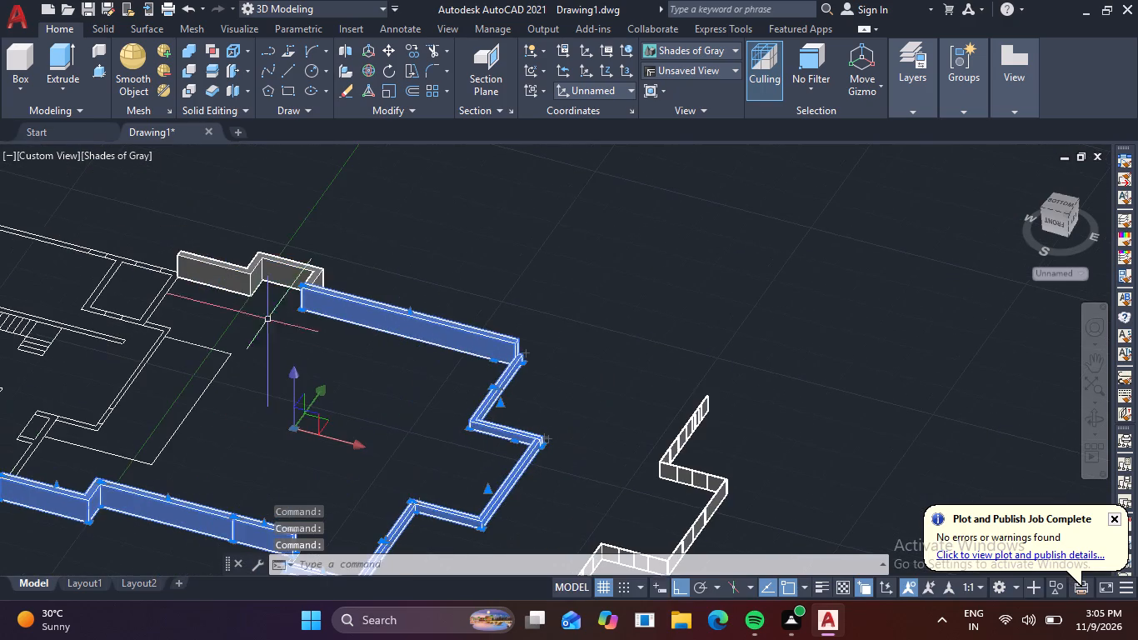
scroll(264, 251, up, 2)
click(333, 285)
scroll(203, 336, down, 2)
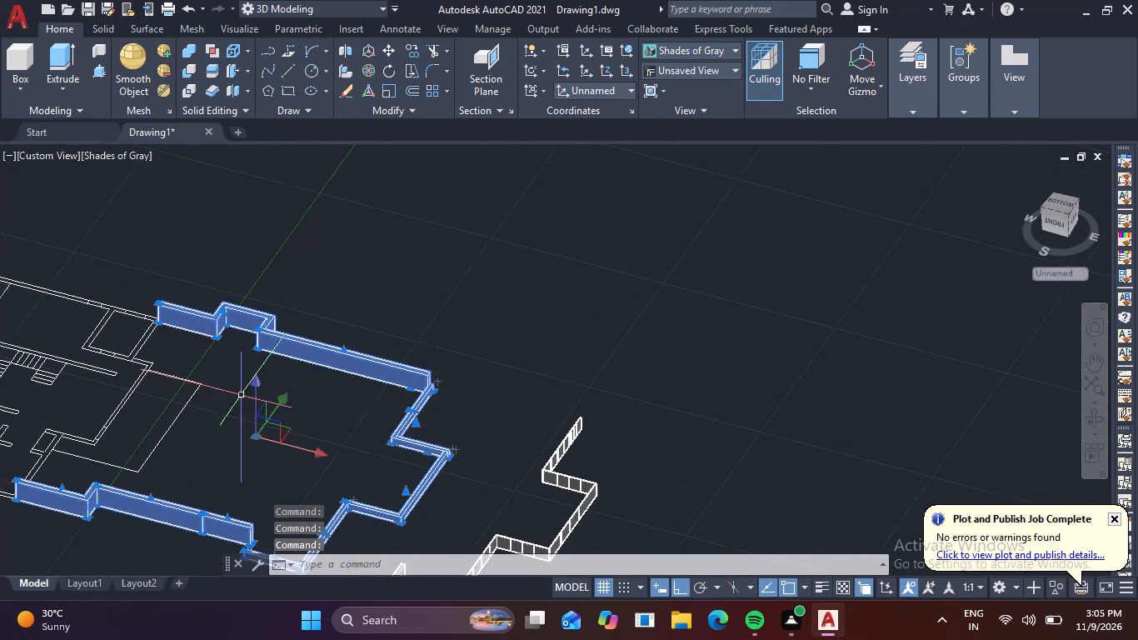
middle_drag(242, 410, 228, 288)
key(m)
key(space)
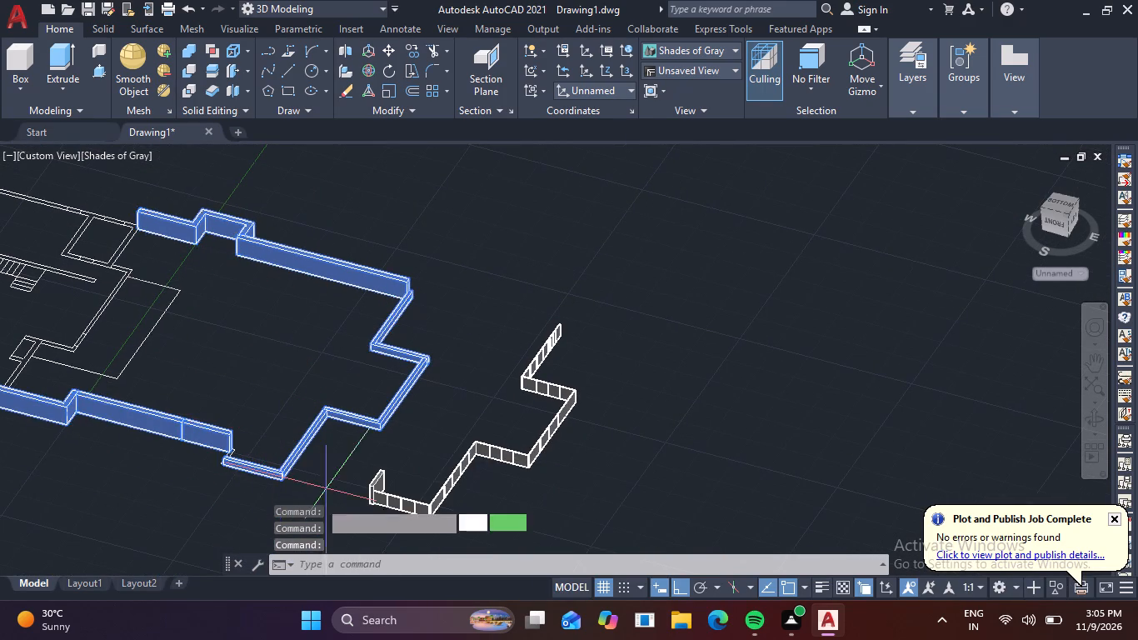
scroll(267, 492, up, 5)
scroll(283, 384, up, 3)
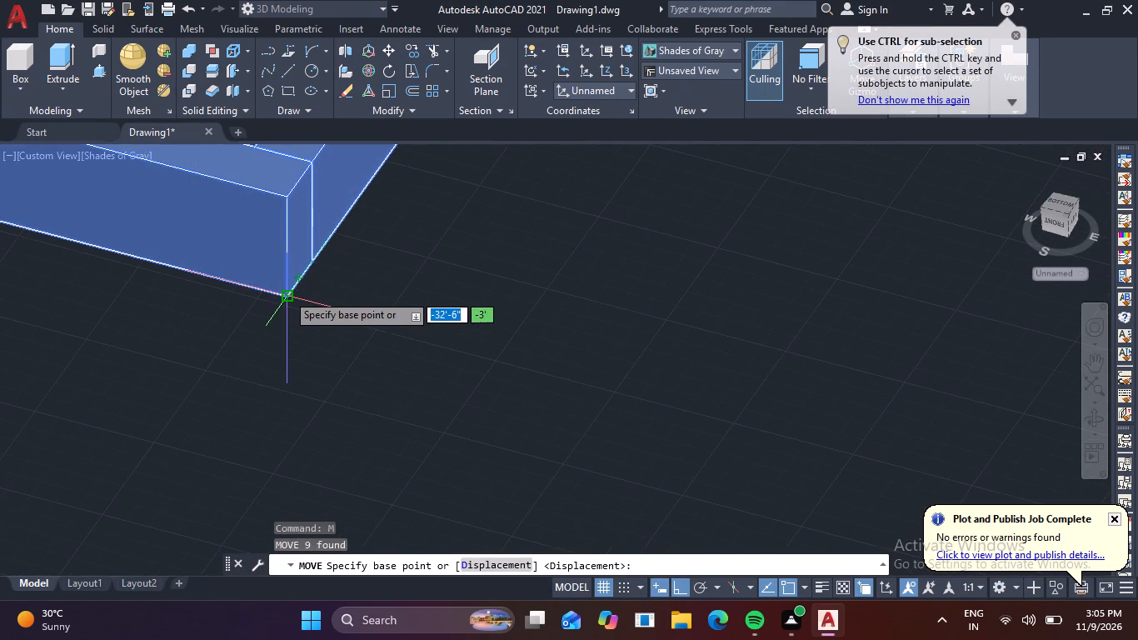
click(287, 293)
scroll(196, 269, down, 4)
middle_drag(196, 278, 422, 501)
scroll(318, 437, down, 4)
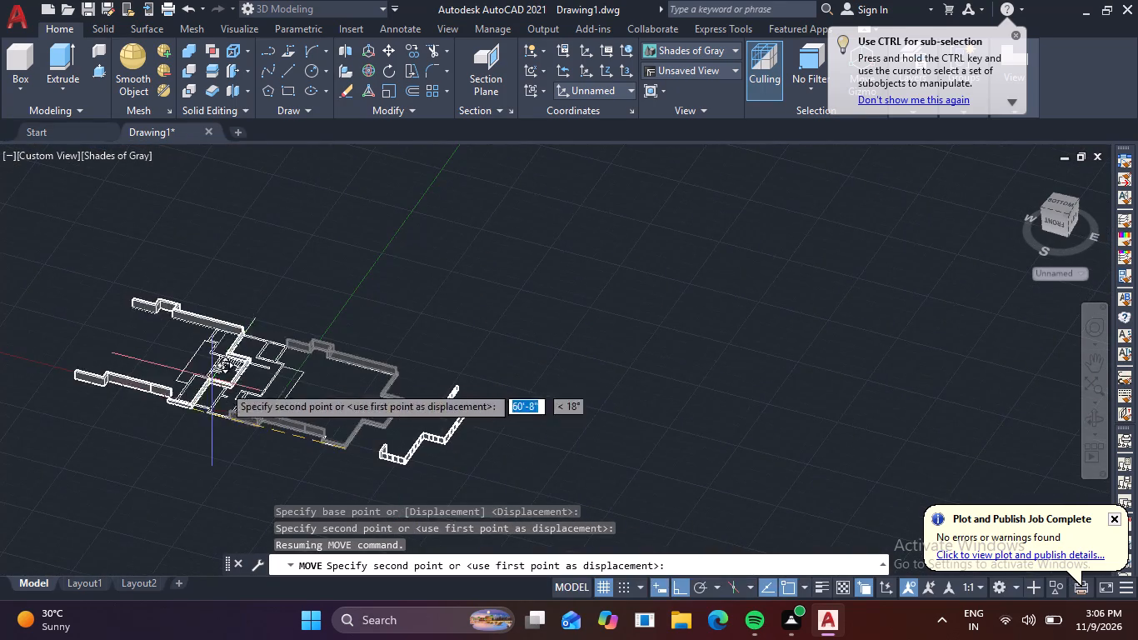
middle_drag(286, 419, 440, 507)
scroll(45, 397, up, 4)
middle_drag(2, 361, 283, 480)
scroll(2, 361, up, 1)
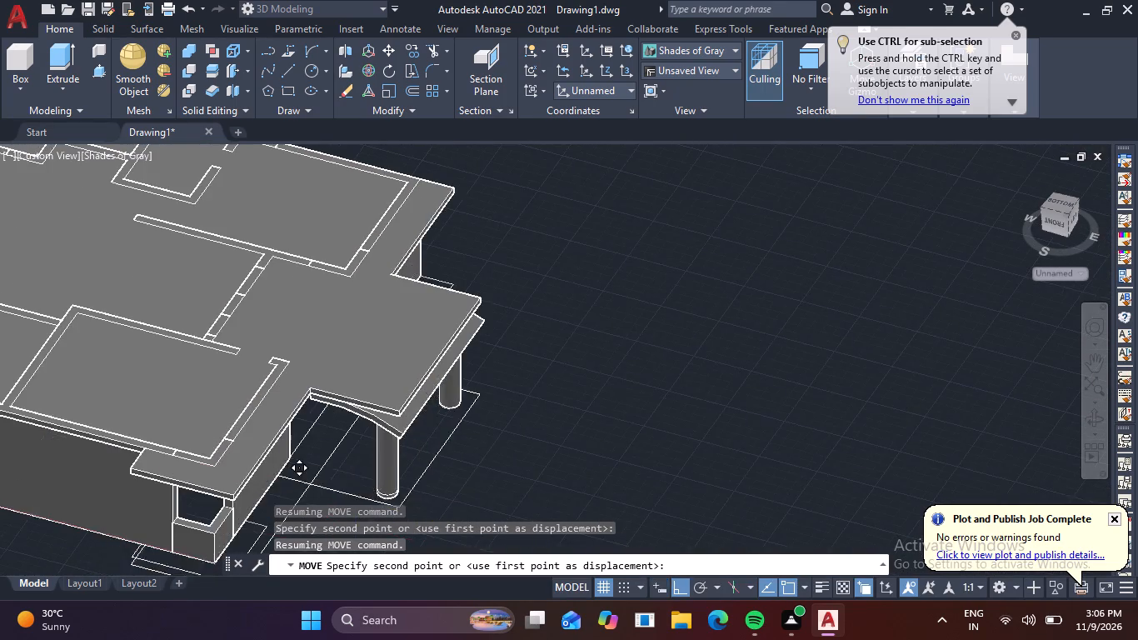
scroll(219, 483, up, 5)
middle_drag(206, 480, 142, 352)
scroll(174, 447, up, 3)
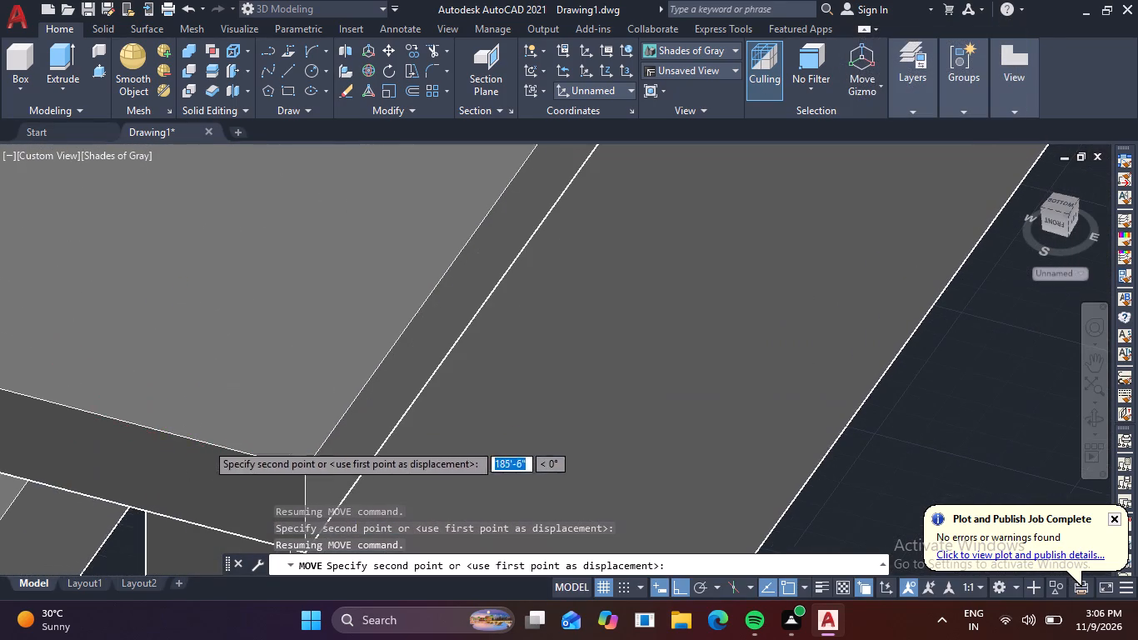
click(310, 470)
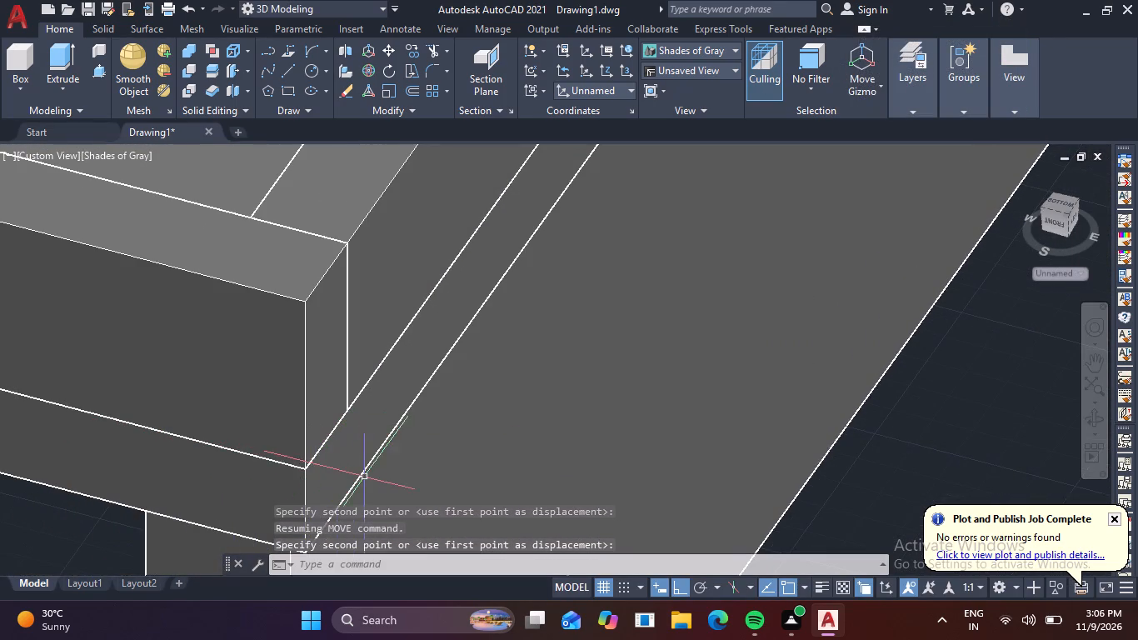
key(Escape)
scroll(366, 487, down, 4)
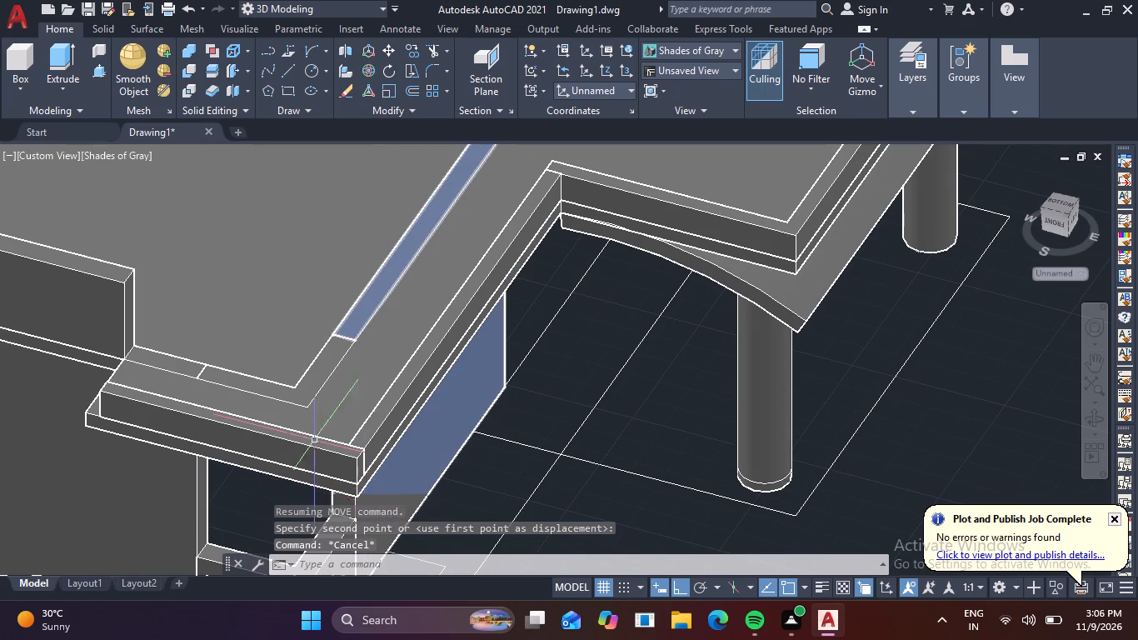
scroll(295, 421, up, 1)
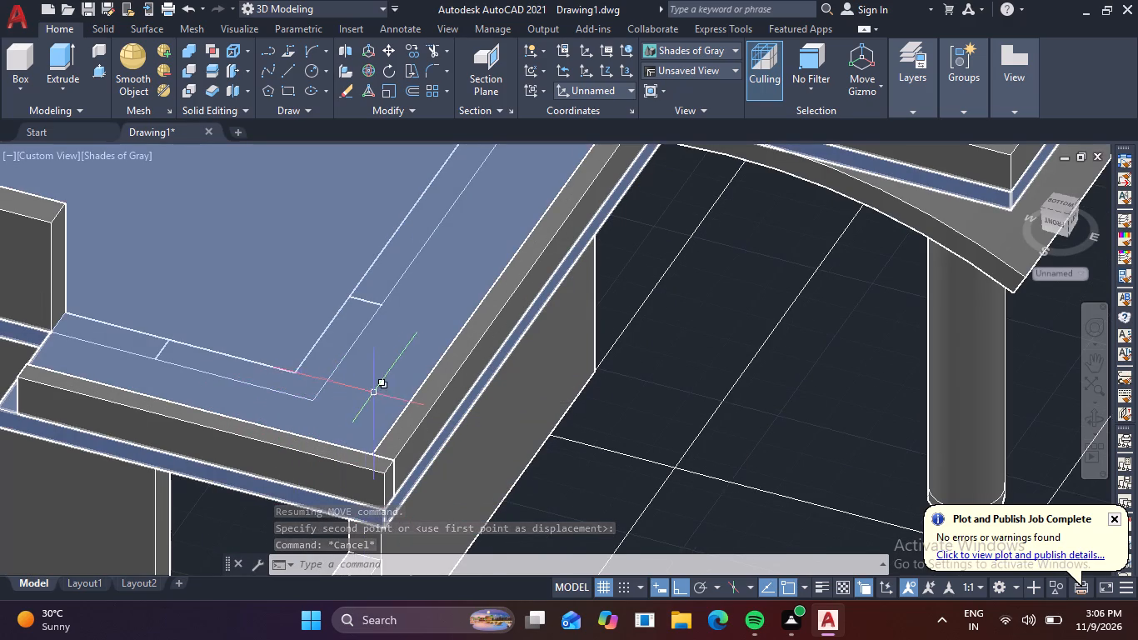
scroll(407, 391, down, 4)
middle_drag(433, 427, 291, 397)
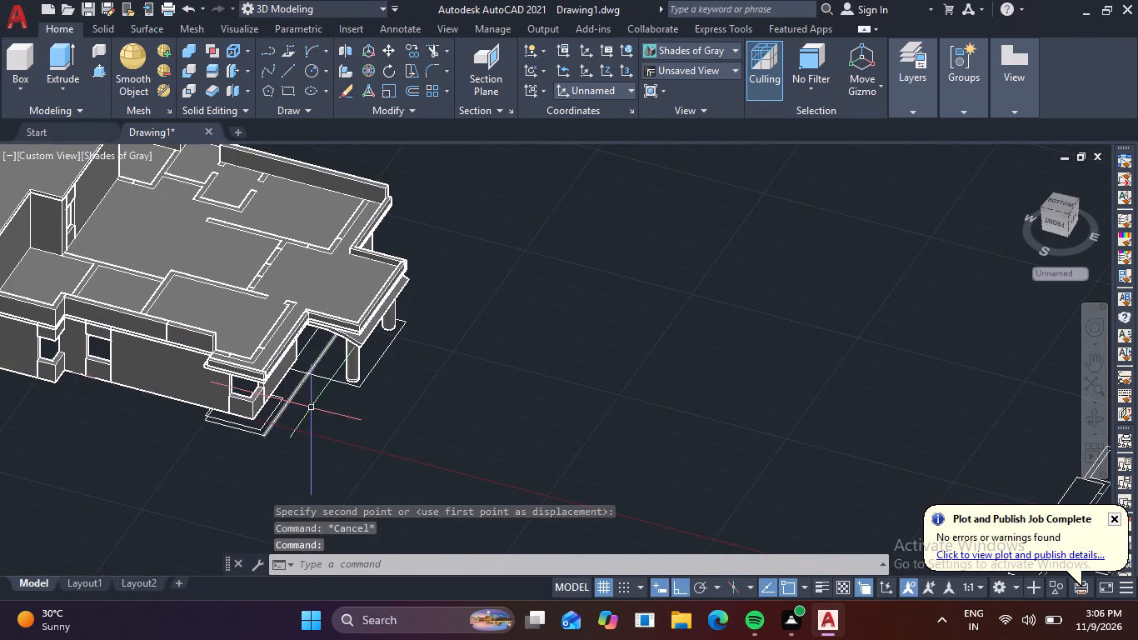
Move the short tall return wall from its bottom outer corner onto the lower roof slab's corner at the end of the low wall band.
middle_drag(381, 416, 37, 292)
middle_drag(250, 370, 0, 244)
scroll(11, 282, up, 1)
middle_drag(182, 340, 0, 255)
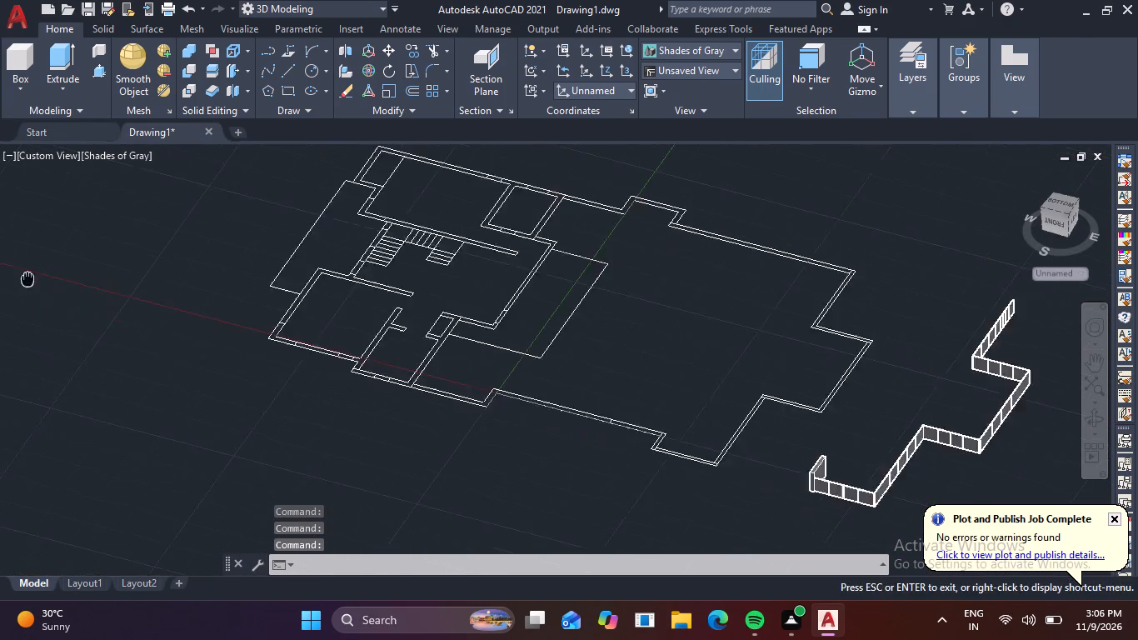
middle_drag(0, 255, 0, 223)
middle_drag(271, 269, 40, 247)
scroll(413, 392, up, 4)
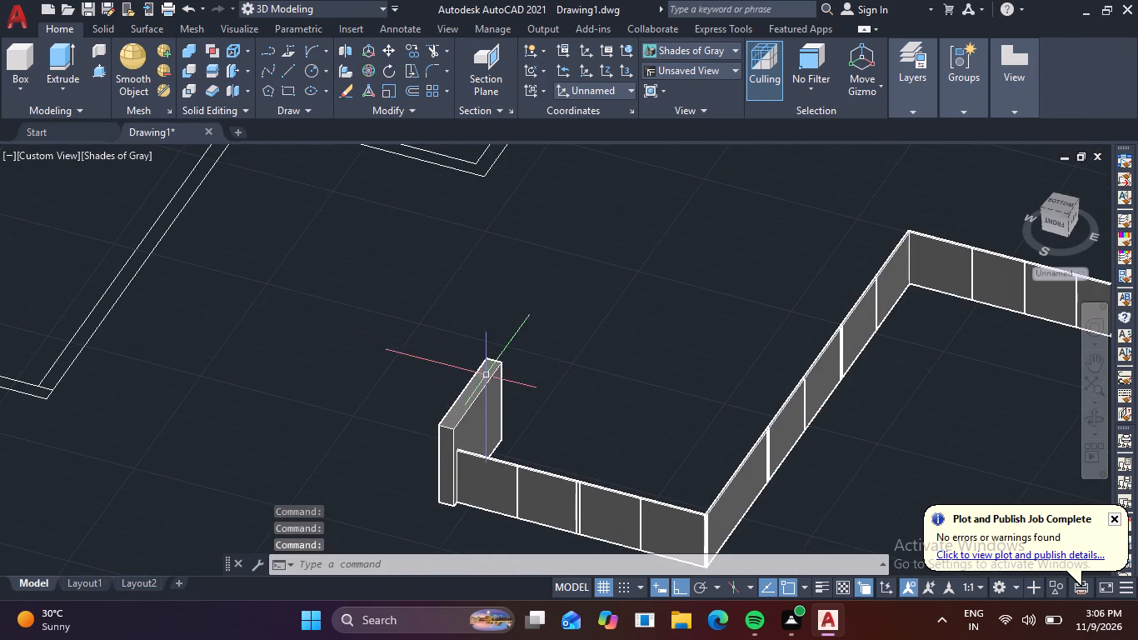
click(479, 398)
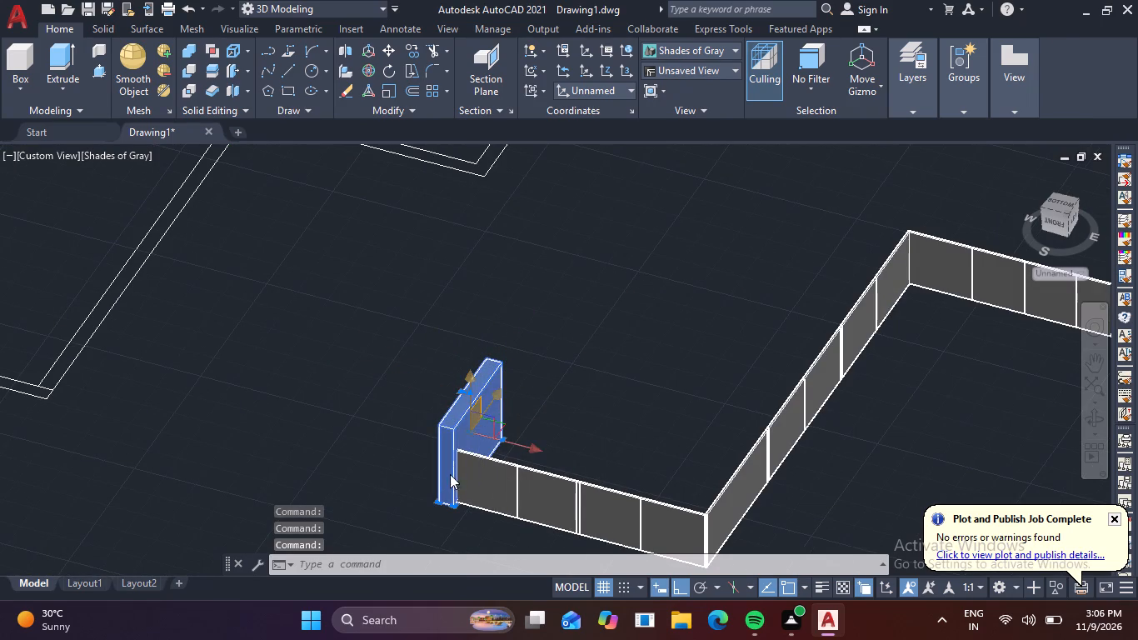
key(m)
key(space)
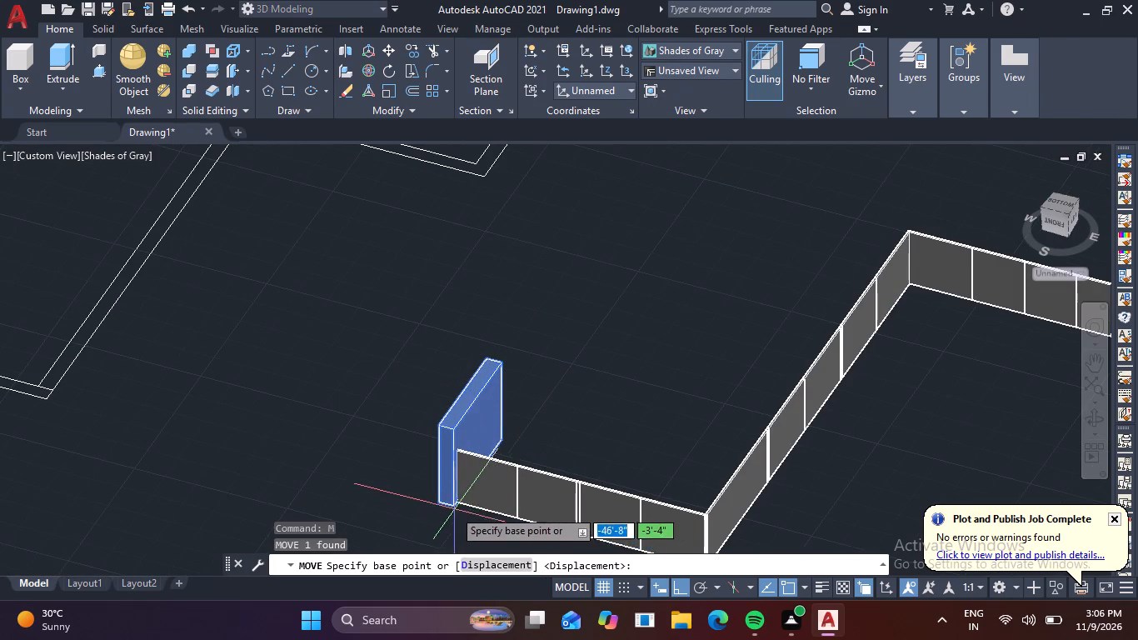
scroll(451, 507, up, 5)
click(450, 507)
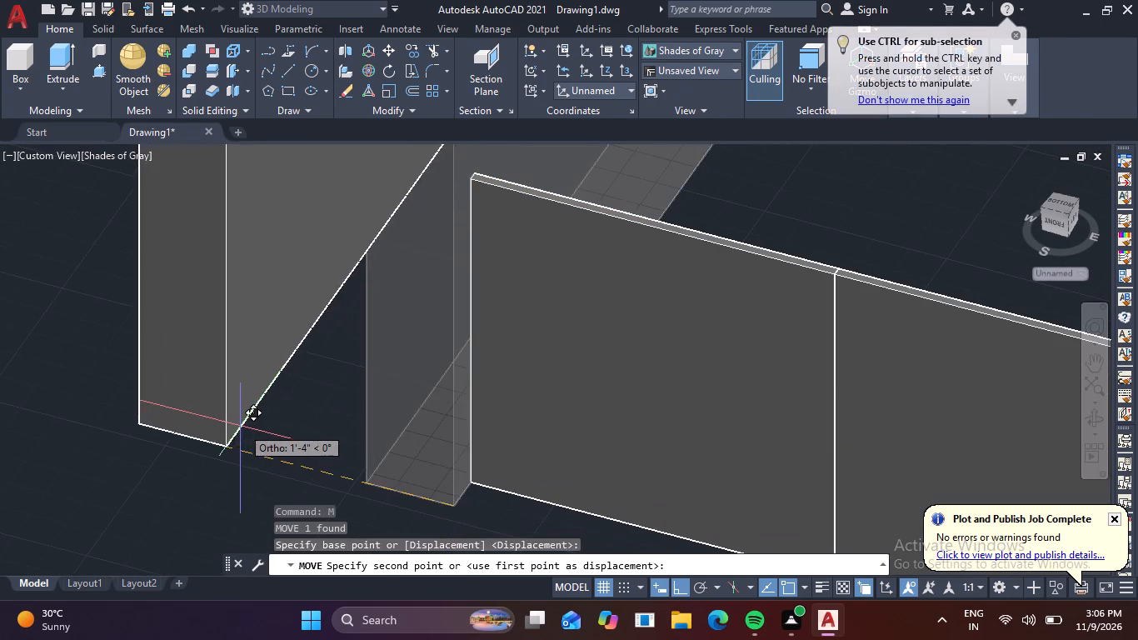
scroll(227, 421, down, 5)
middle_drag(215, 425, 301, 523)
scroll(52, 404, down, 2)
middle_drag(55, 404, 197, 506)
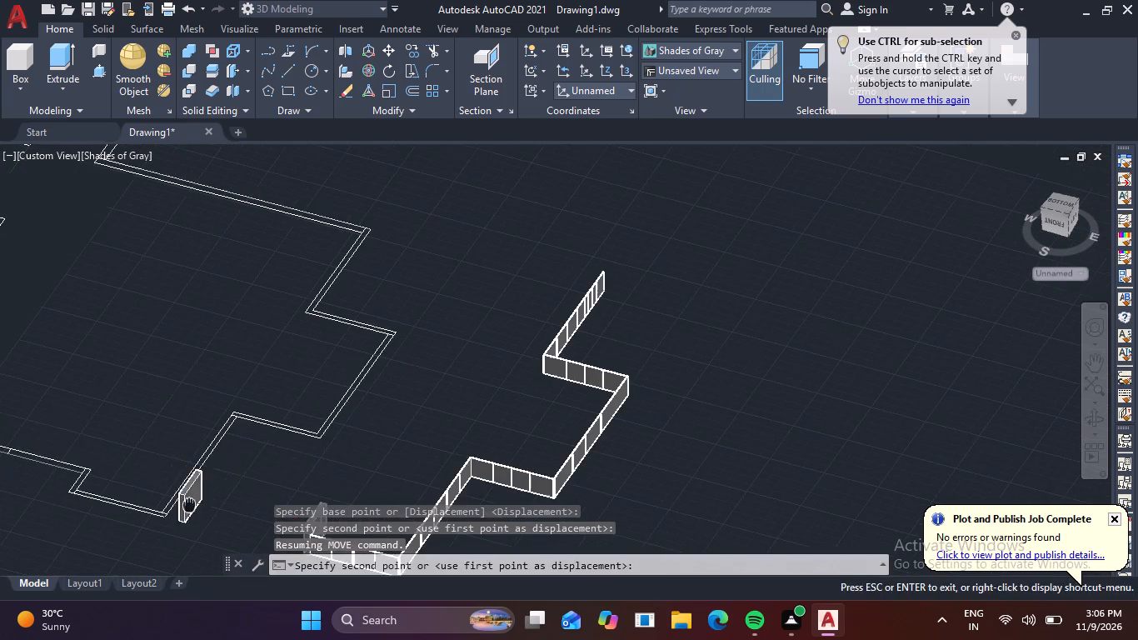
middle_drag(16, 405, 292, 553)
middle_drag(37, 386, 372, 482)
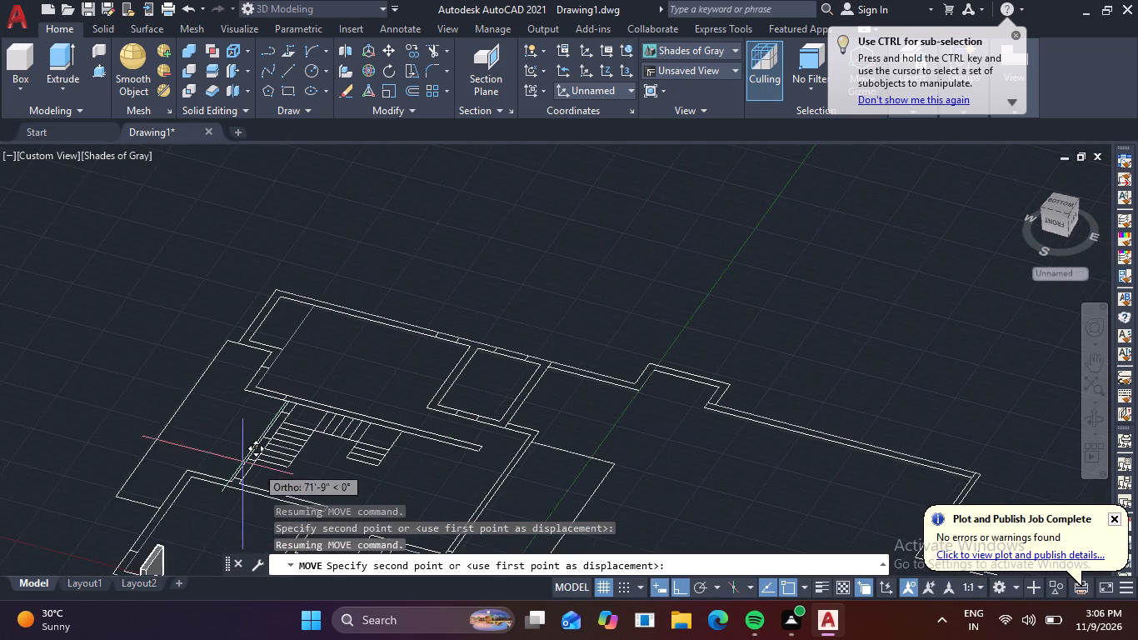
scroll(94, 396, down, 2)
middle_drag(95, 396, 523, 331)
middle_drag(119, 270, 351, 437)
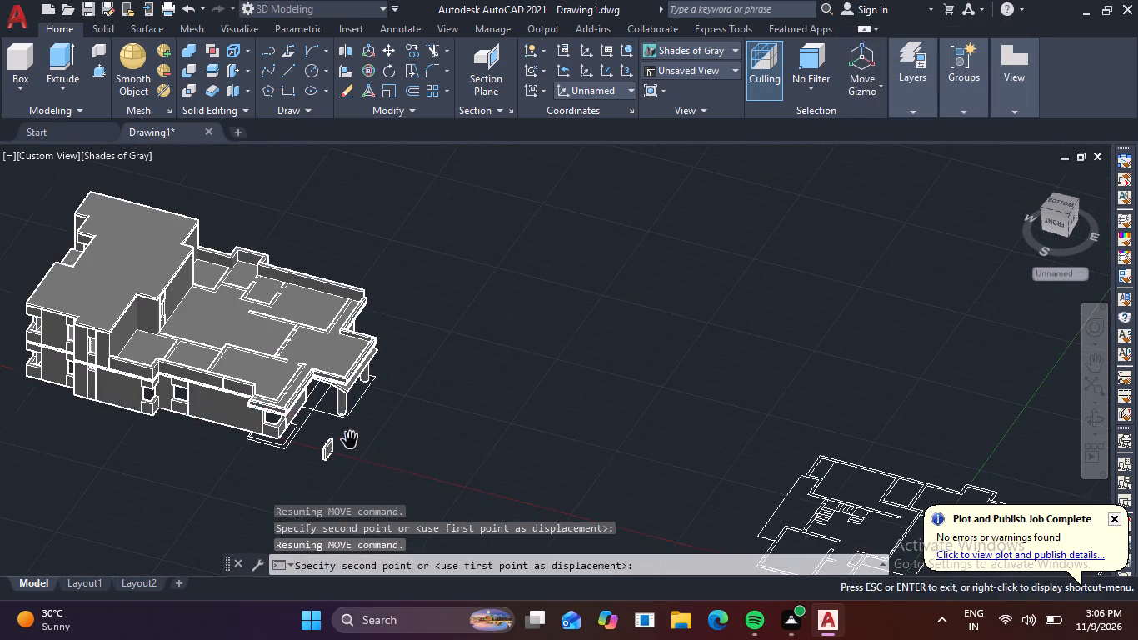
scroll(245, 392, up, 9)
middle_drag(317, 445, 333, 308)
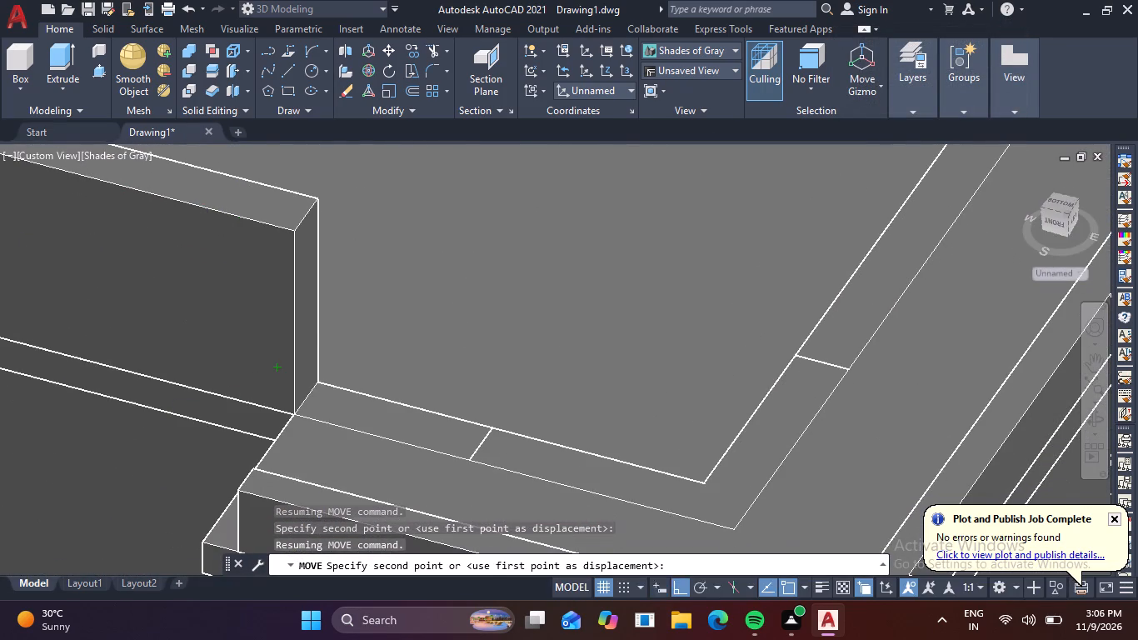
middle_drag(294, 444, 322, 294)
scroll(322, 293, up, 1)
scroll(238, 407, up, 3)
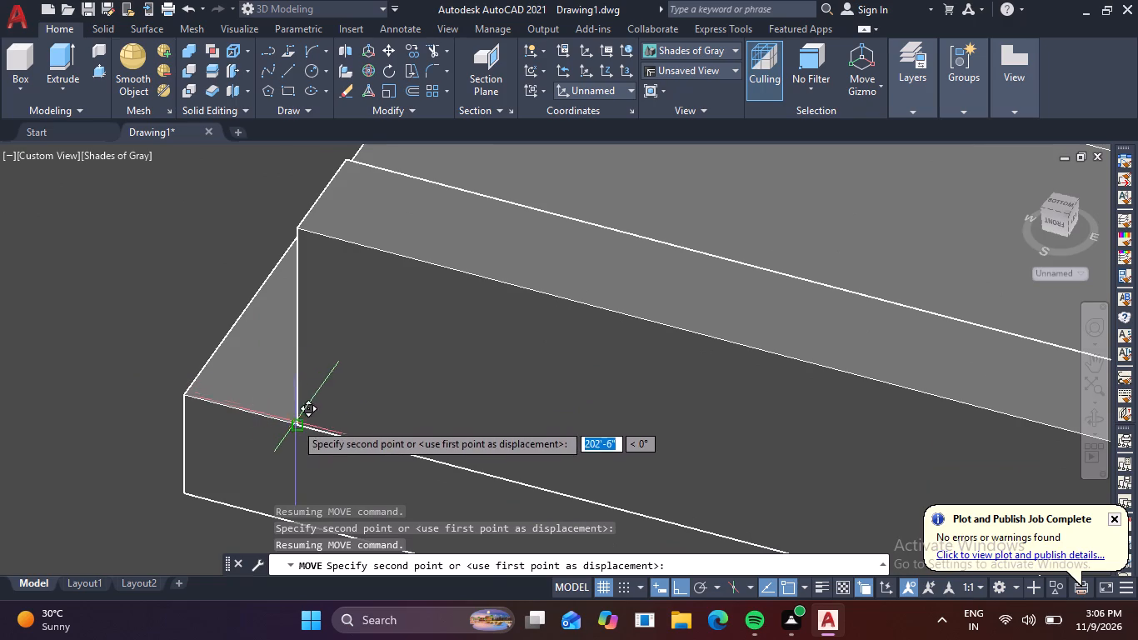
click(295, 423)
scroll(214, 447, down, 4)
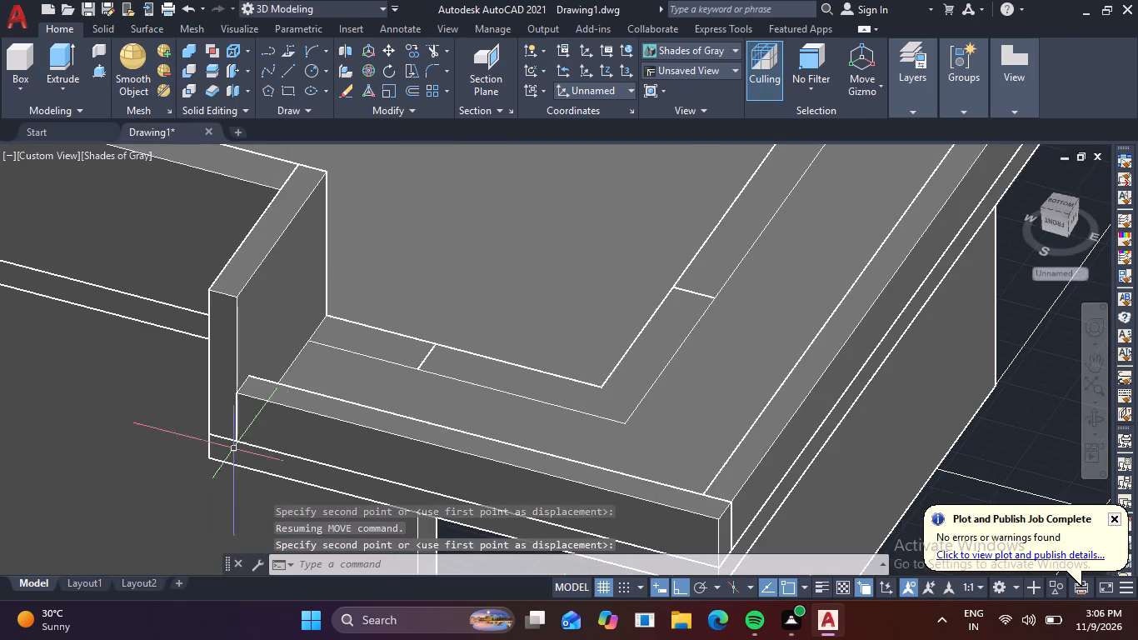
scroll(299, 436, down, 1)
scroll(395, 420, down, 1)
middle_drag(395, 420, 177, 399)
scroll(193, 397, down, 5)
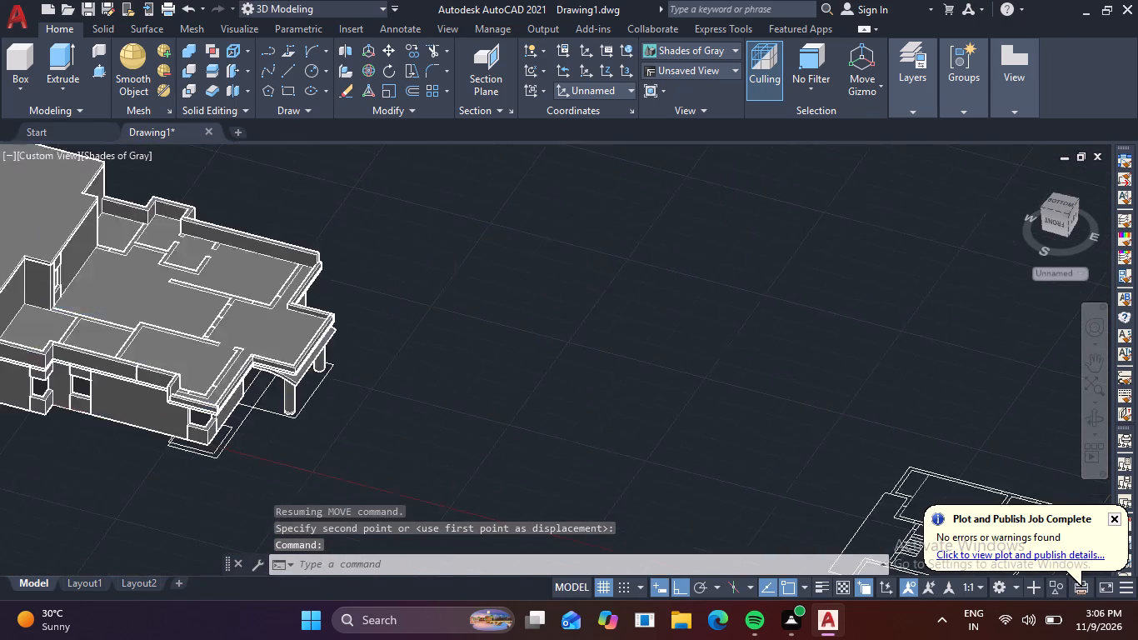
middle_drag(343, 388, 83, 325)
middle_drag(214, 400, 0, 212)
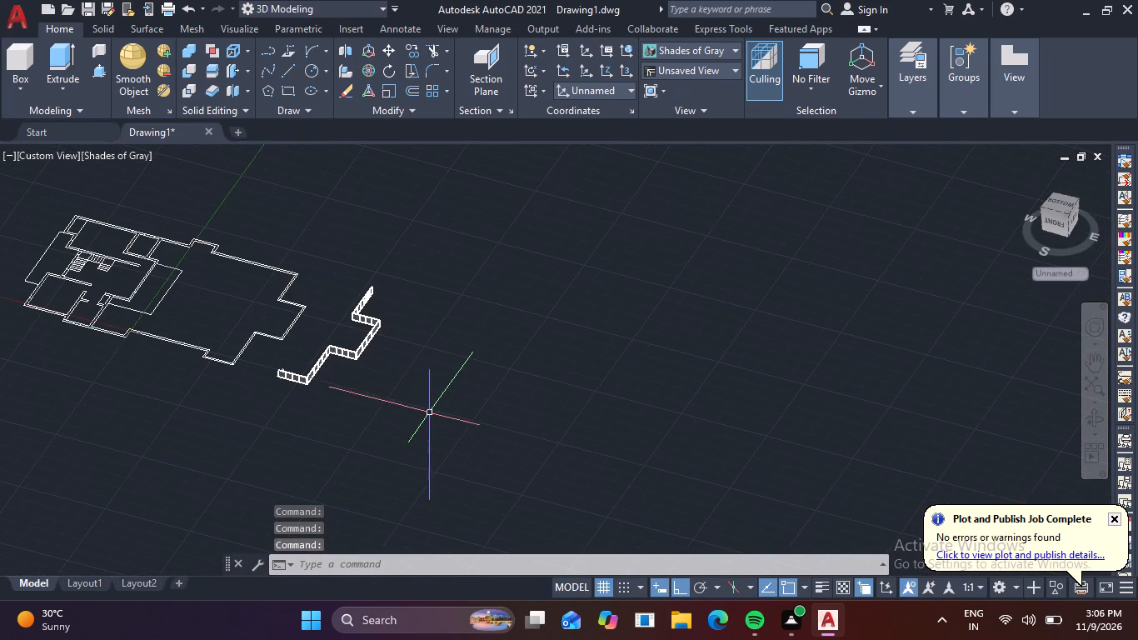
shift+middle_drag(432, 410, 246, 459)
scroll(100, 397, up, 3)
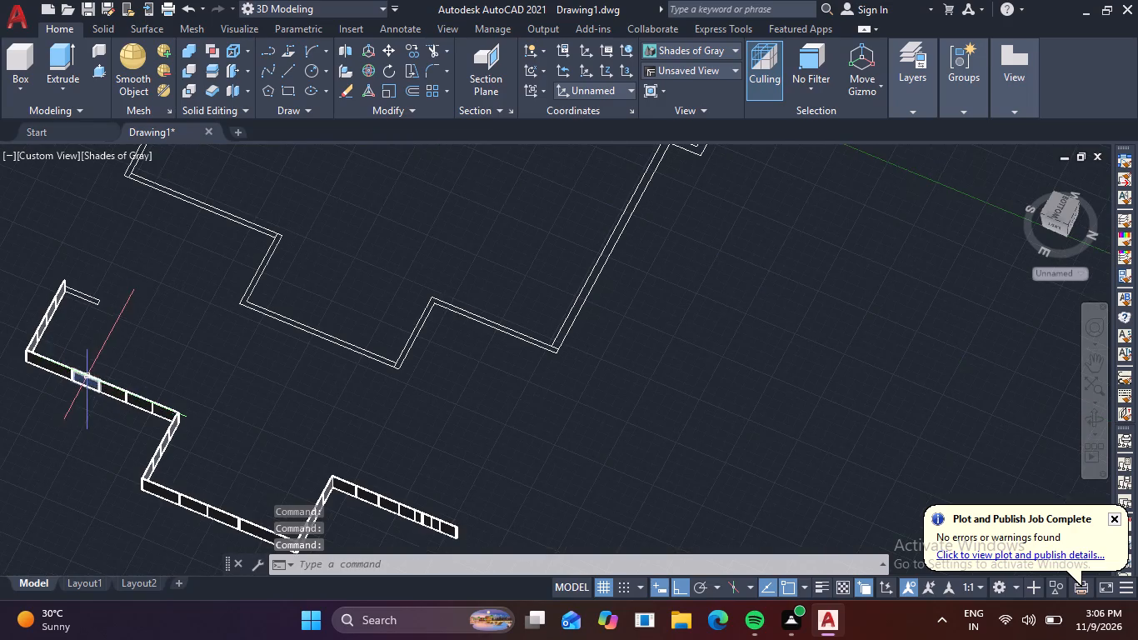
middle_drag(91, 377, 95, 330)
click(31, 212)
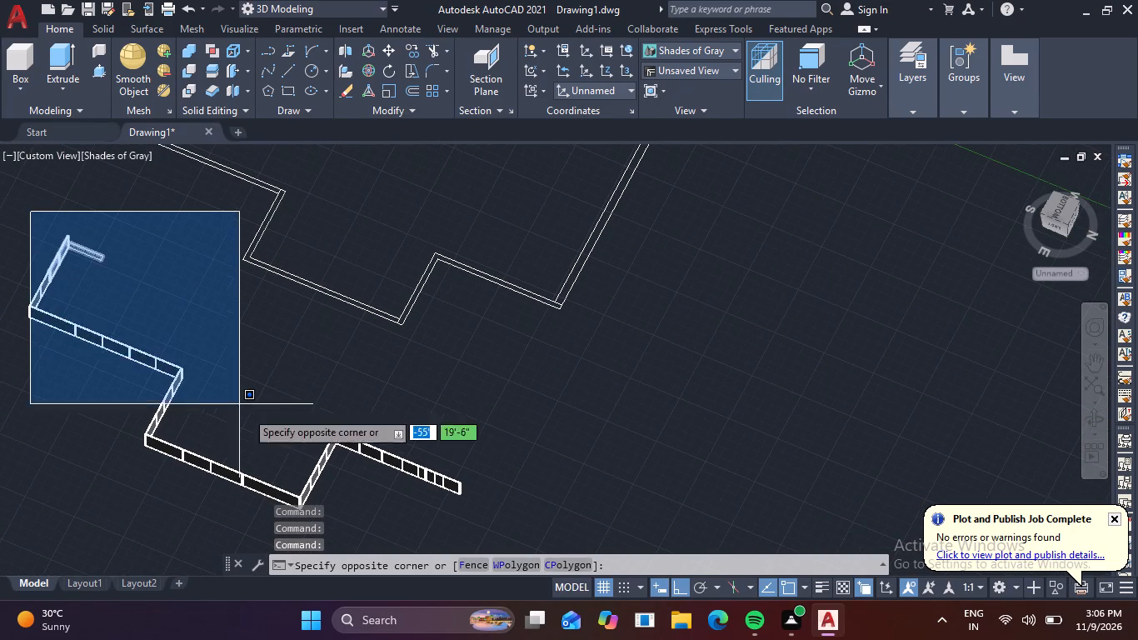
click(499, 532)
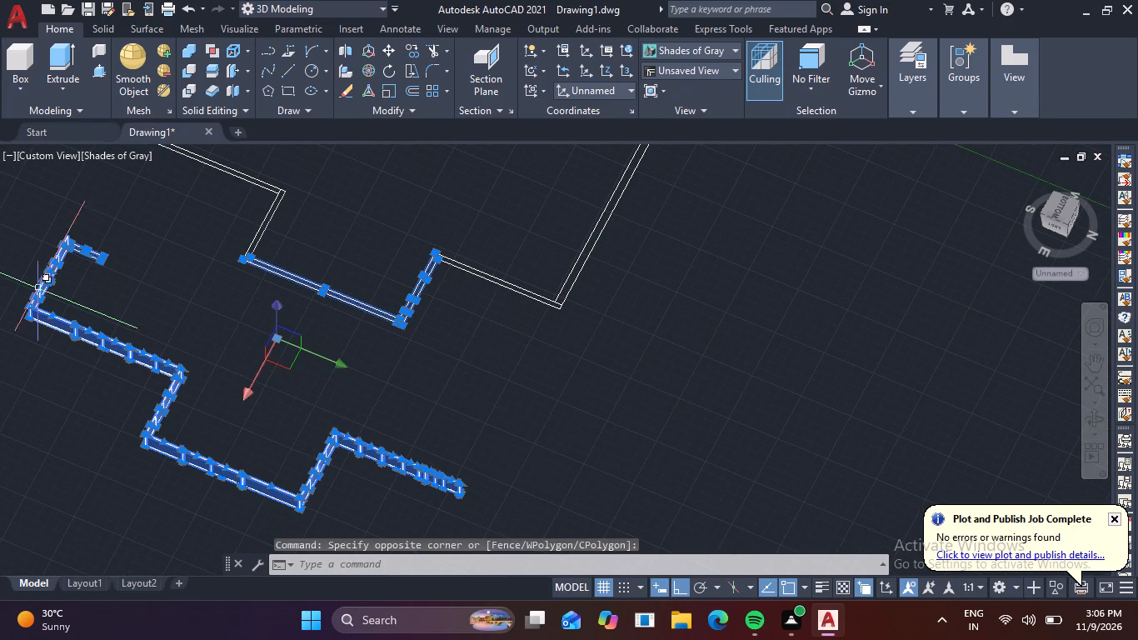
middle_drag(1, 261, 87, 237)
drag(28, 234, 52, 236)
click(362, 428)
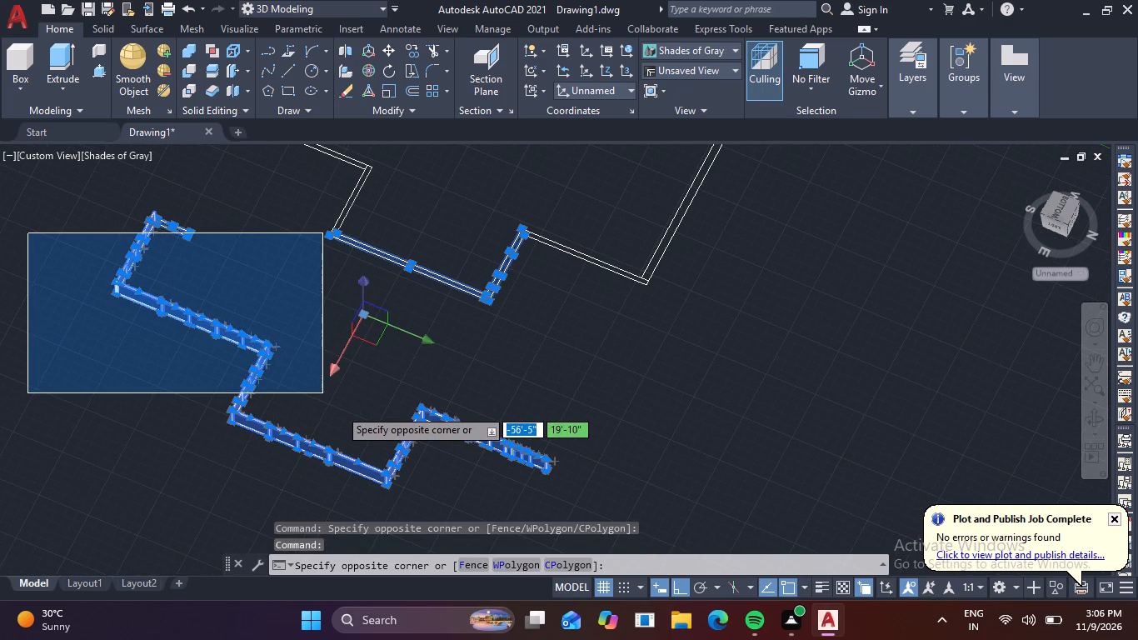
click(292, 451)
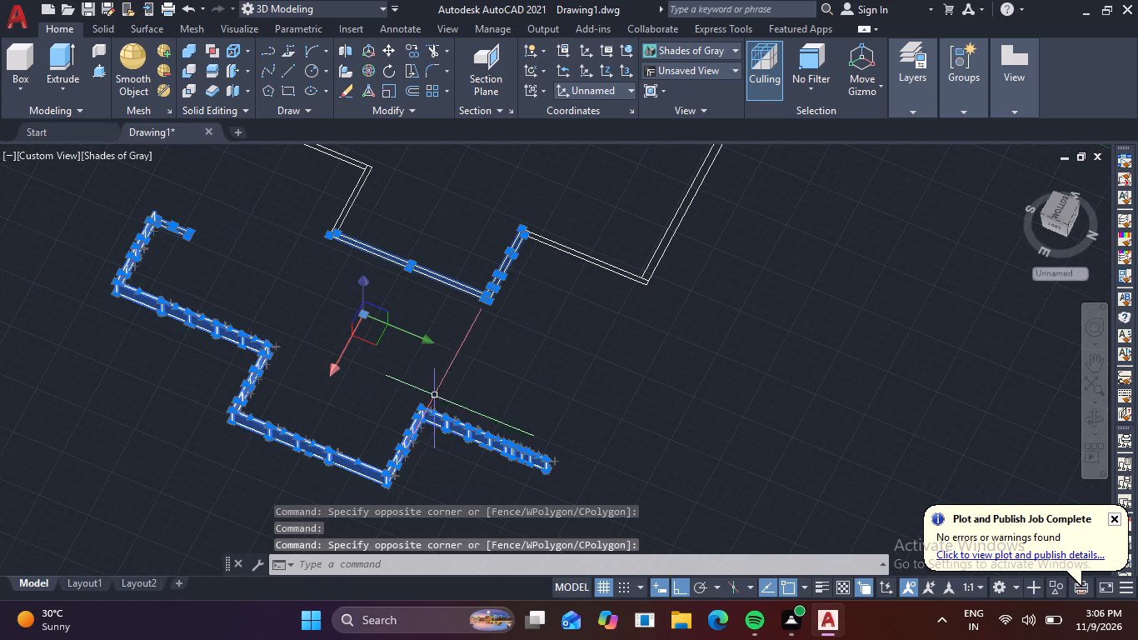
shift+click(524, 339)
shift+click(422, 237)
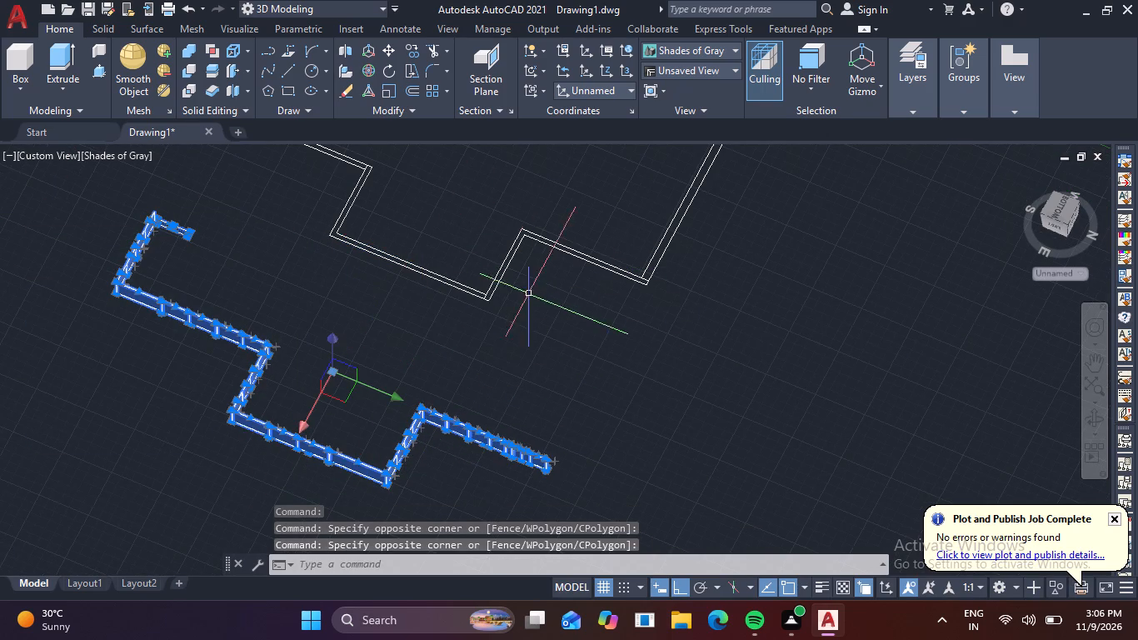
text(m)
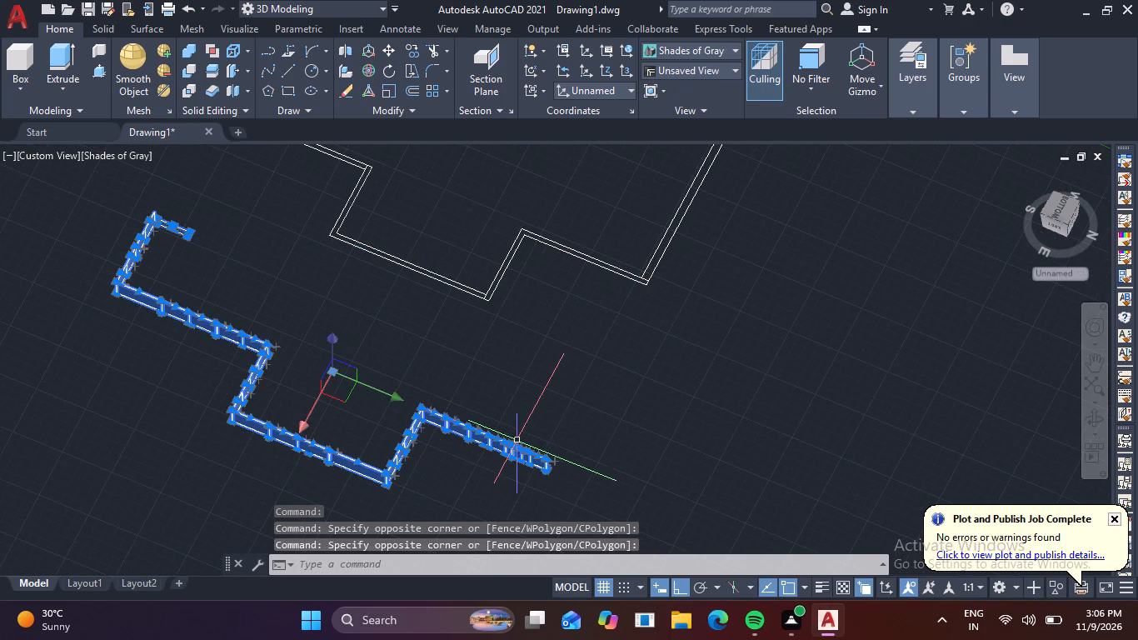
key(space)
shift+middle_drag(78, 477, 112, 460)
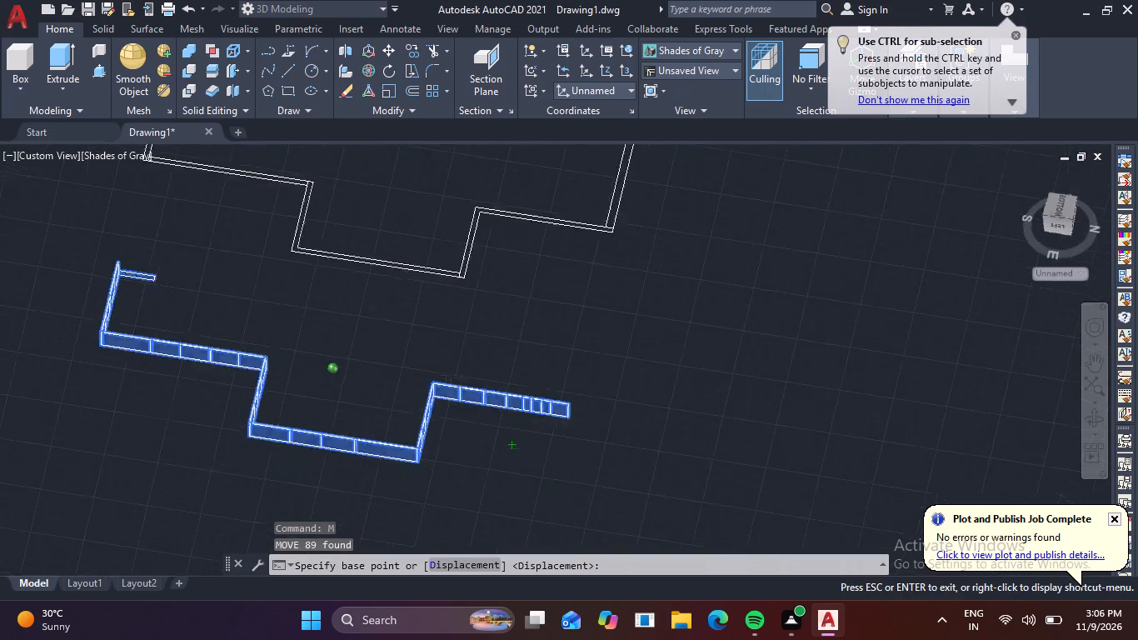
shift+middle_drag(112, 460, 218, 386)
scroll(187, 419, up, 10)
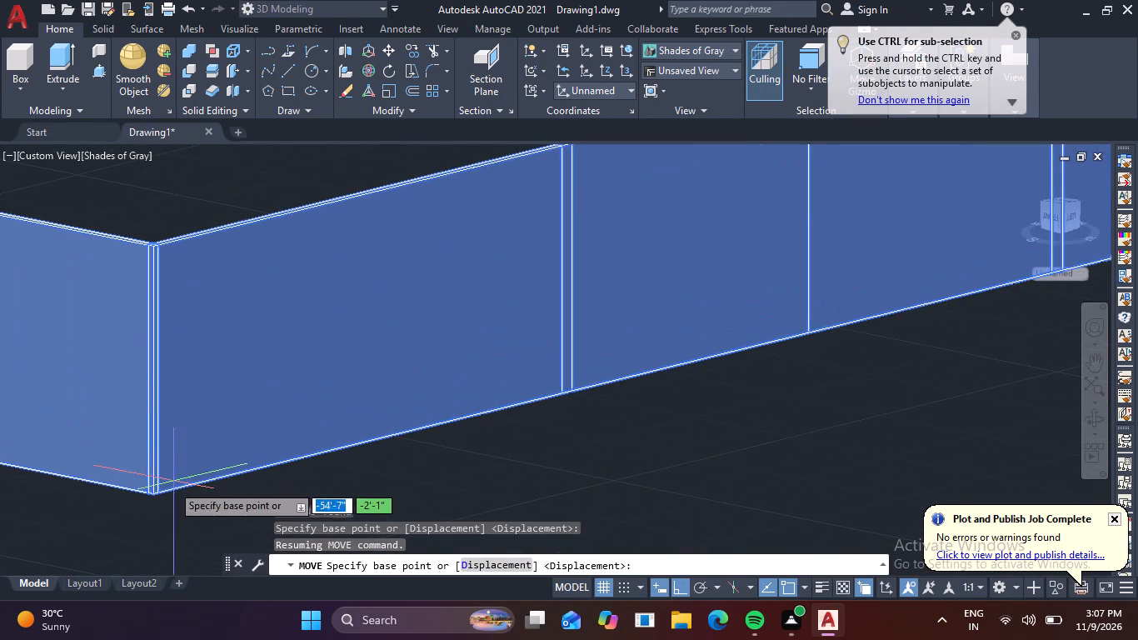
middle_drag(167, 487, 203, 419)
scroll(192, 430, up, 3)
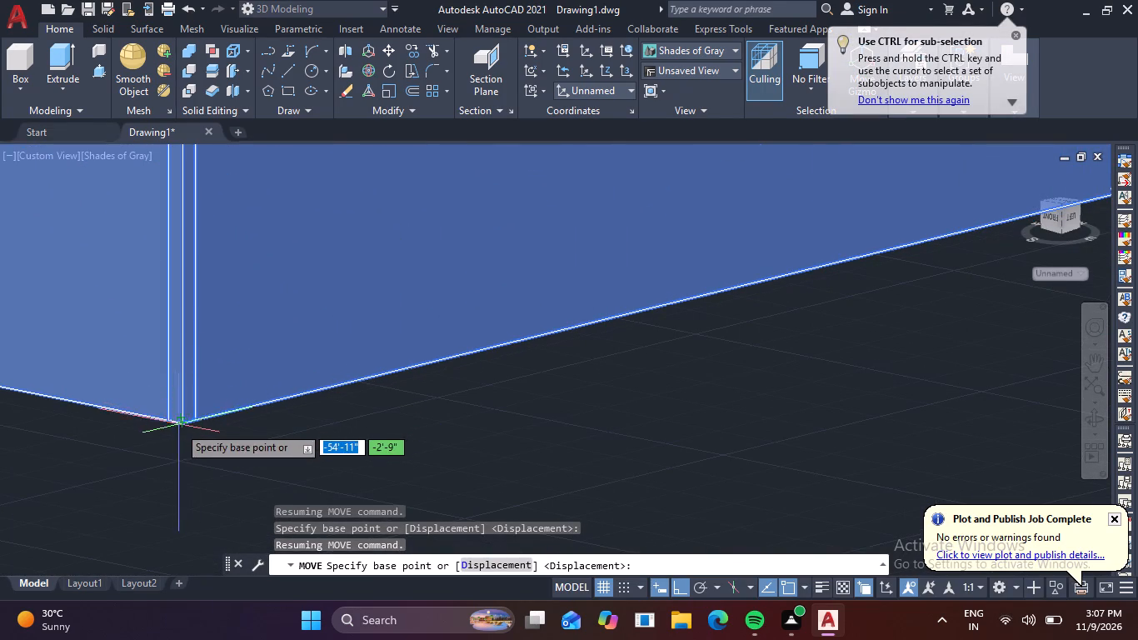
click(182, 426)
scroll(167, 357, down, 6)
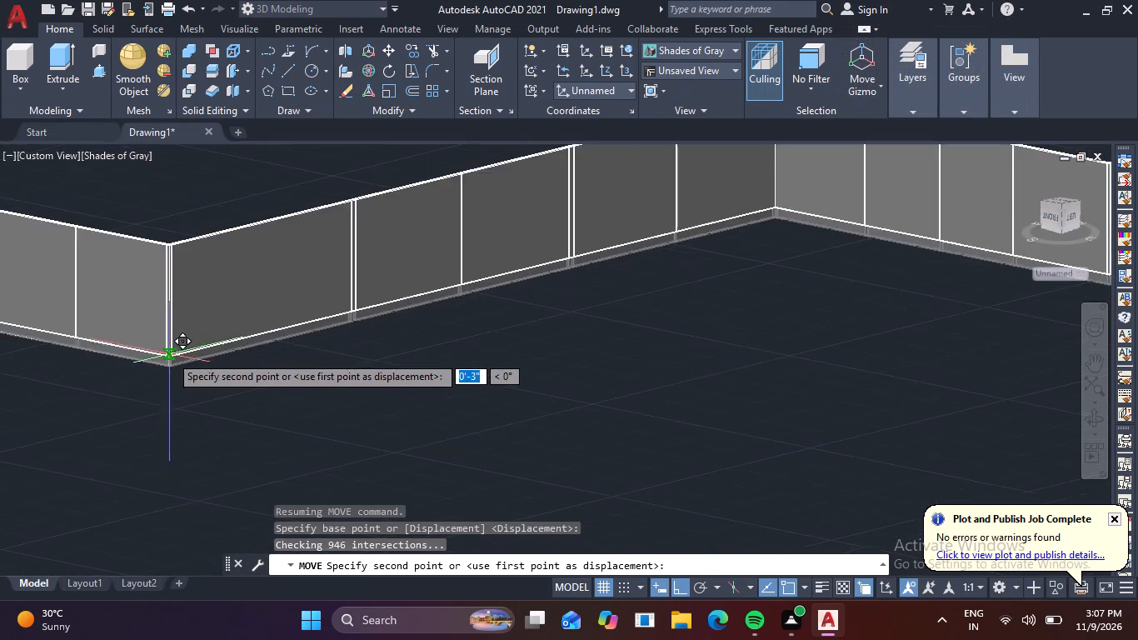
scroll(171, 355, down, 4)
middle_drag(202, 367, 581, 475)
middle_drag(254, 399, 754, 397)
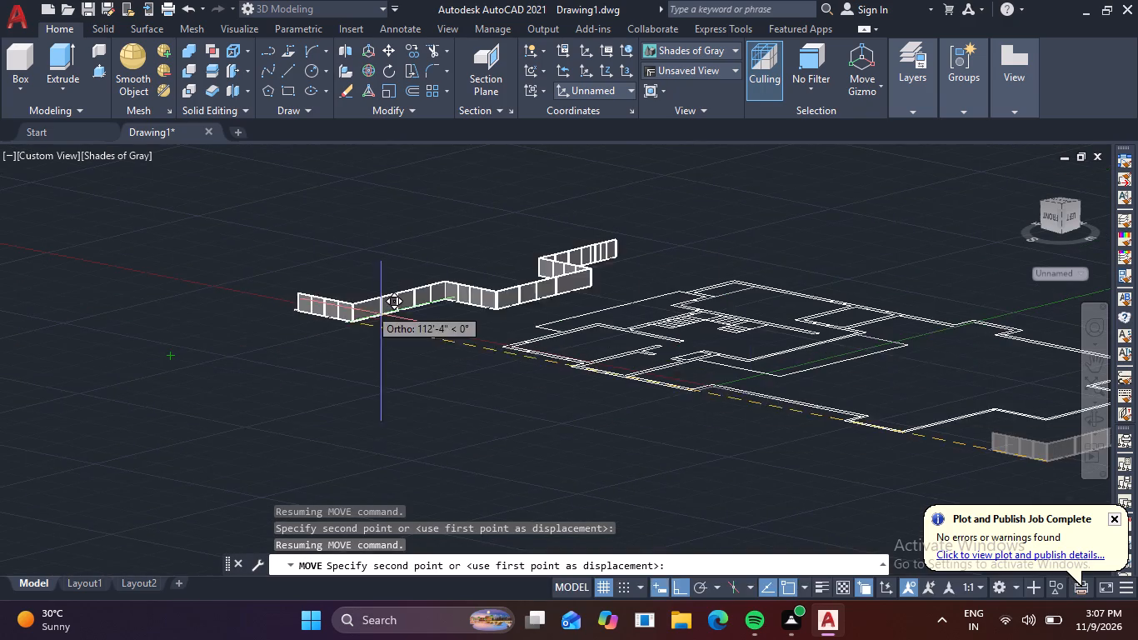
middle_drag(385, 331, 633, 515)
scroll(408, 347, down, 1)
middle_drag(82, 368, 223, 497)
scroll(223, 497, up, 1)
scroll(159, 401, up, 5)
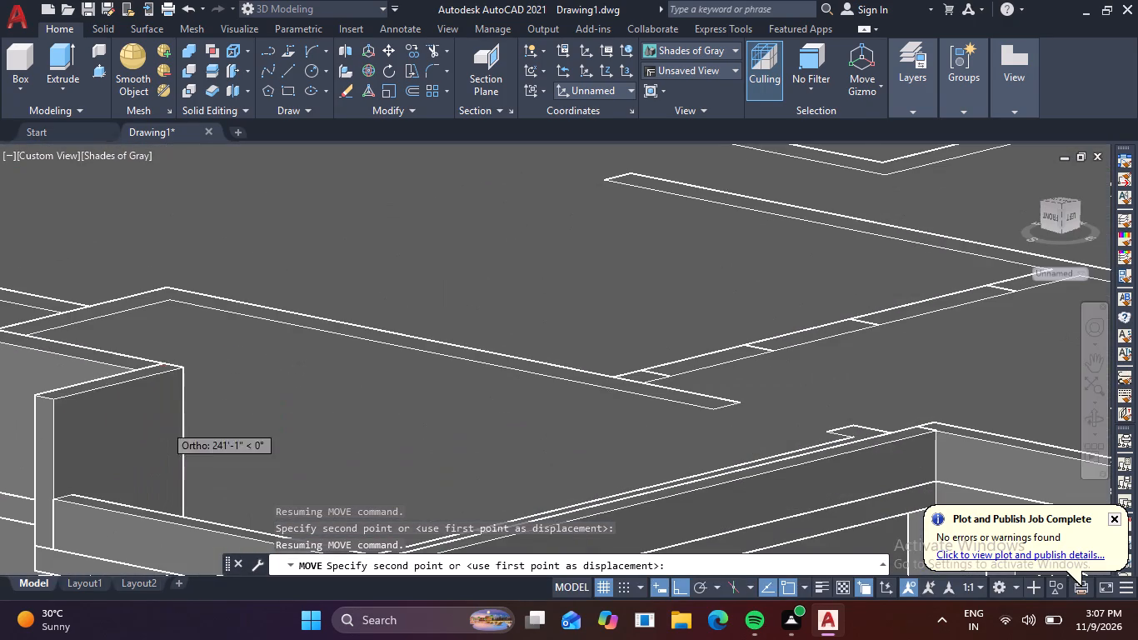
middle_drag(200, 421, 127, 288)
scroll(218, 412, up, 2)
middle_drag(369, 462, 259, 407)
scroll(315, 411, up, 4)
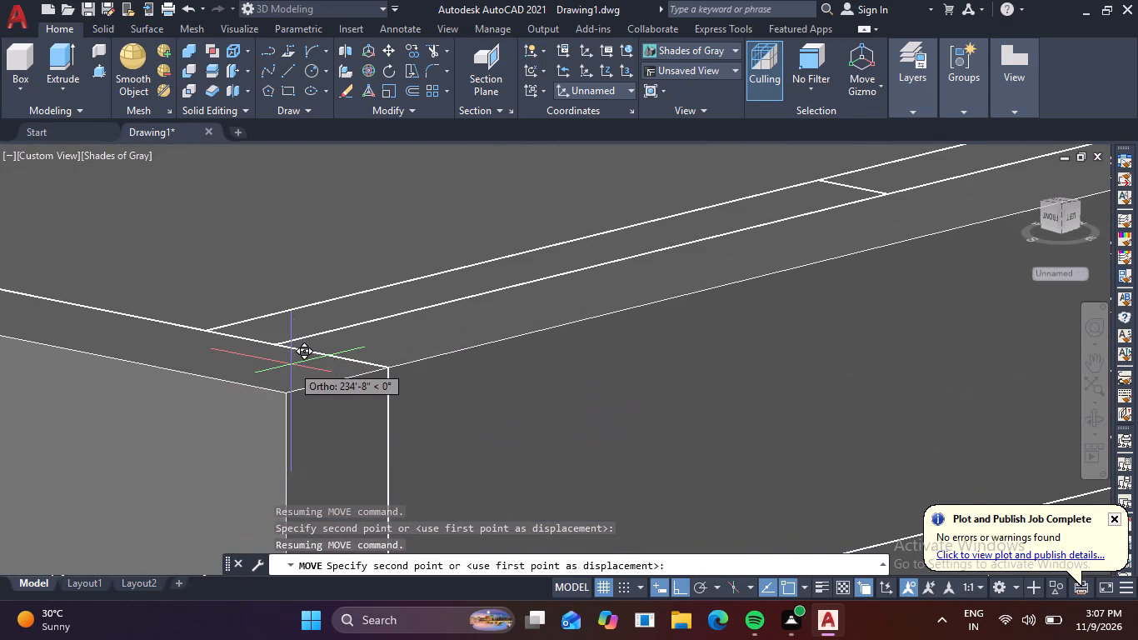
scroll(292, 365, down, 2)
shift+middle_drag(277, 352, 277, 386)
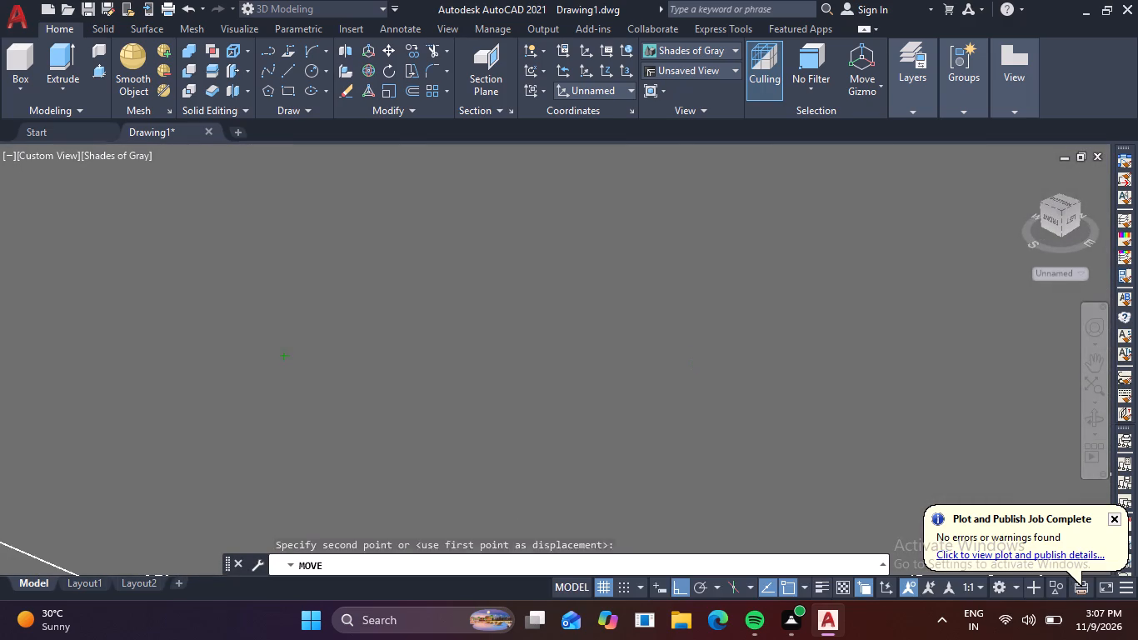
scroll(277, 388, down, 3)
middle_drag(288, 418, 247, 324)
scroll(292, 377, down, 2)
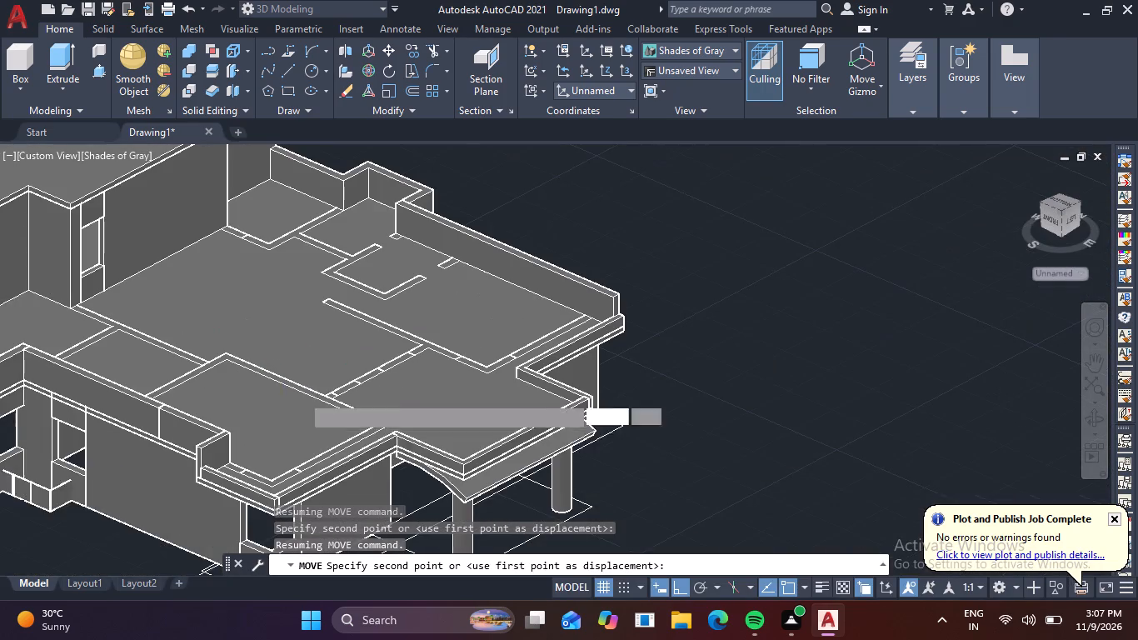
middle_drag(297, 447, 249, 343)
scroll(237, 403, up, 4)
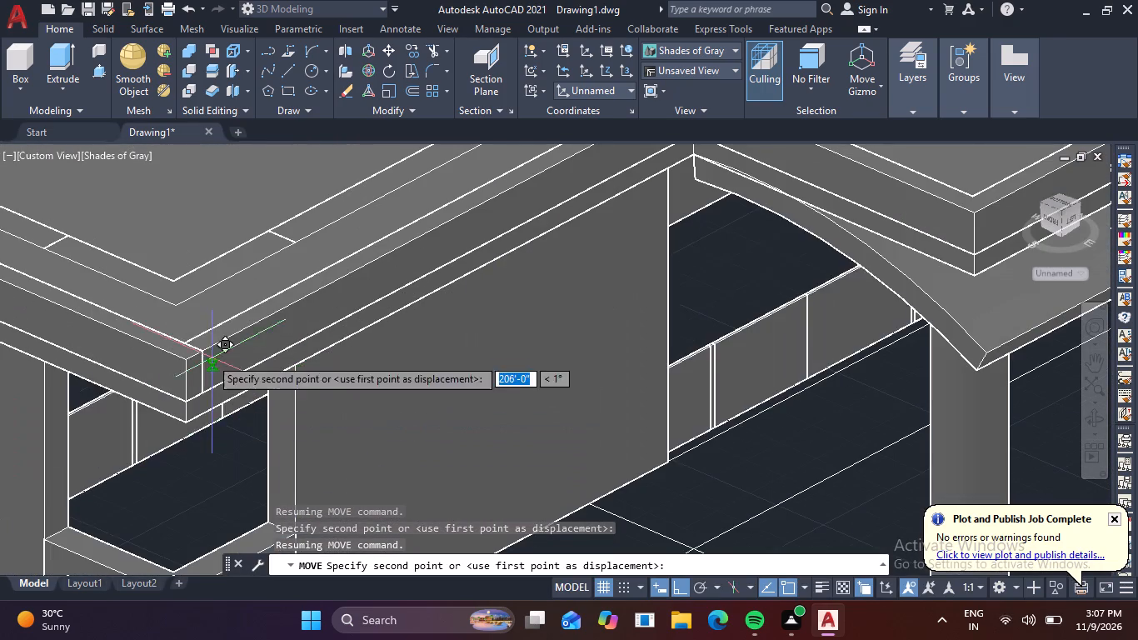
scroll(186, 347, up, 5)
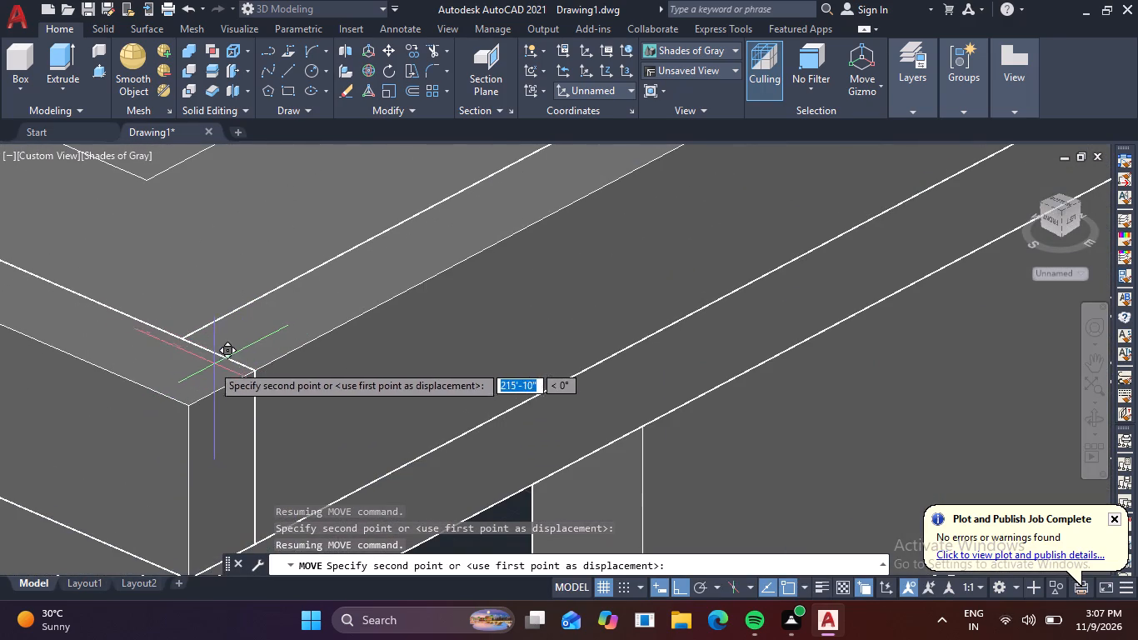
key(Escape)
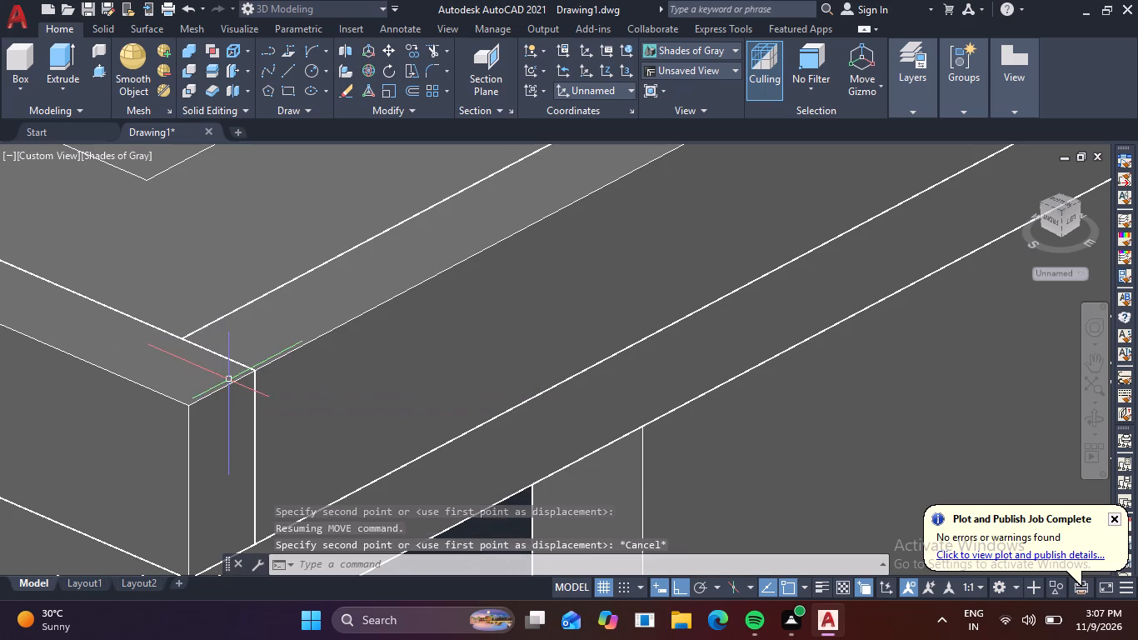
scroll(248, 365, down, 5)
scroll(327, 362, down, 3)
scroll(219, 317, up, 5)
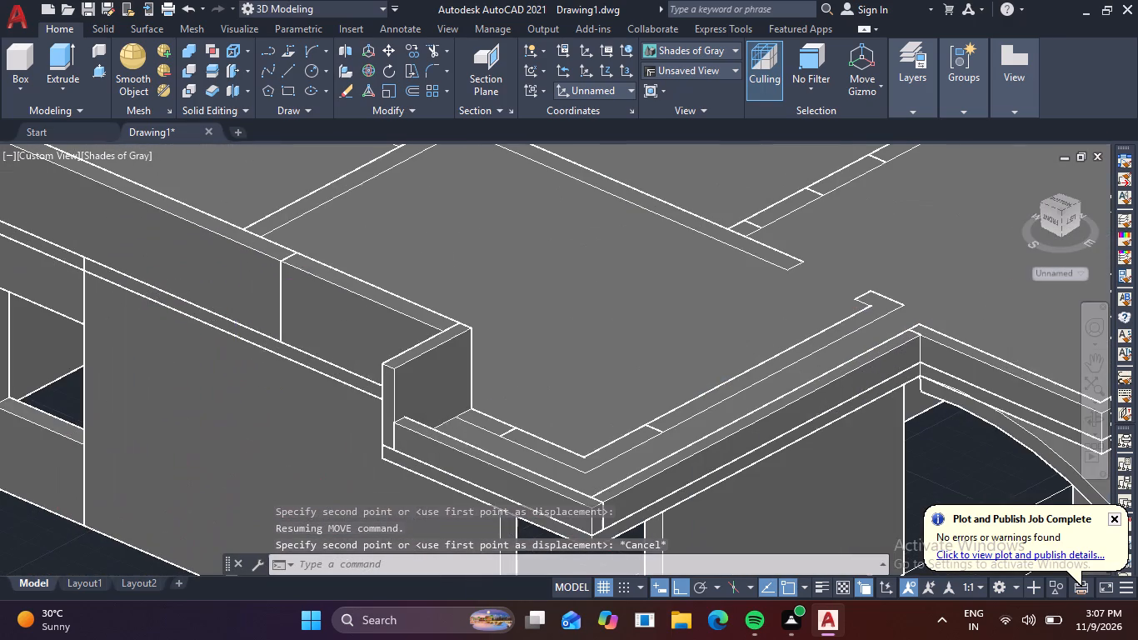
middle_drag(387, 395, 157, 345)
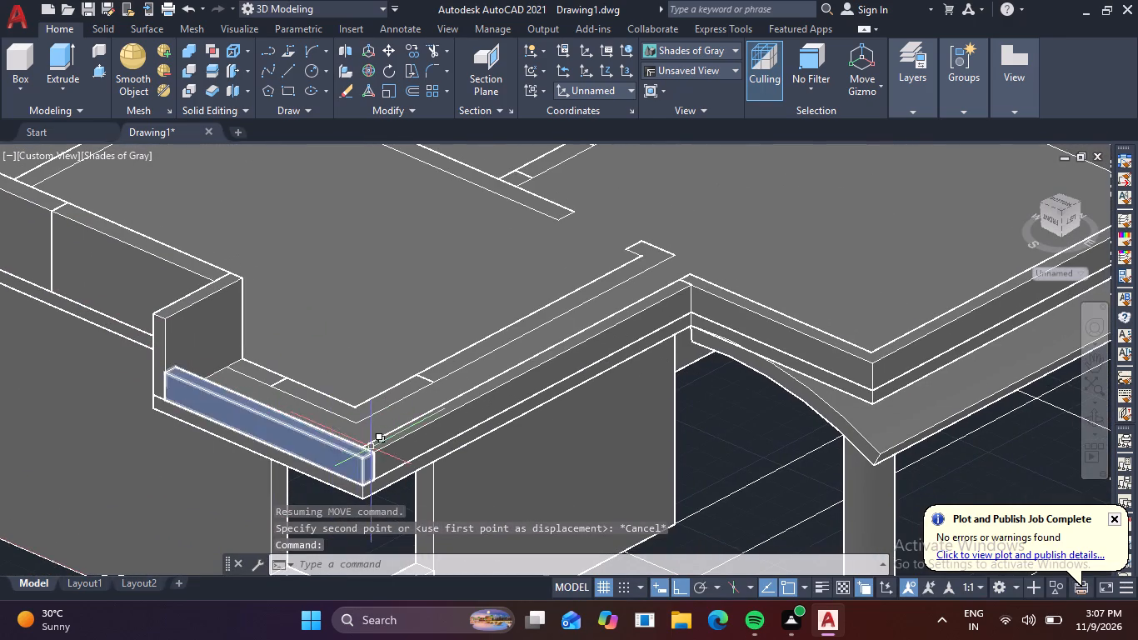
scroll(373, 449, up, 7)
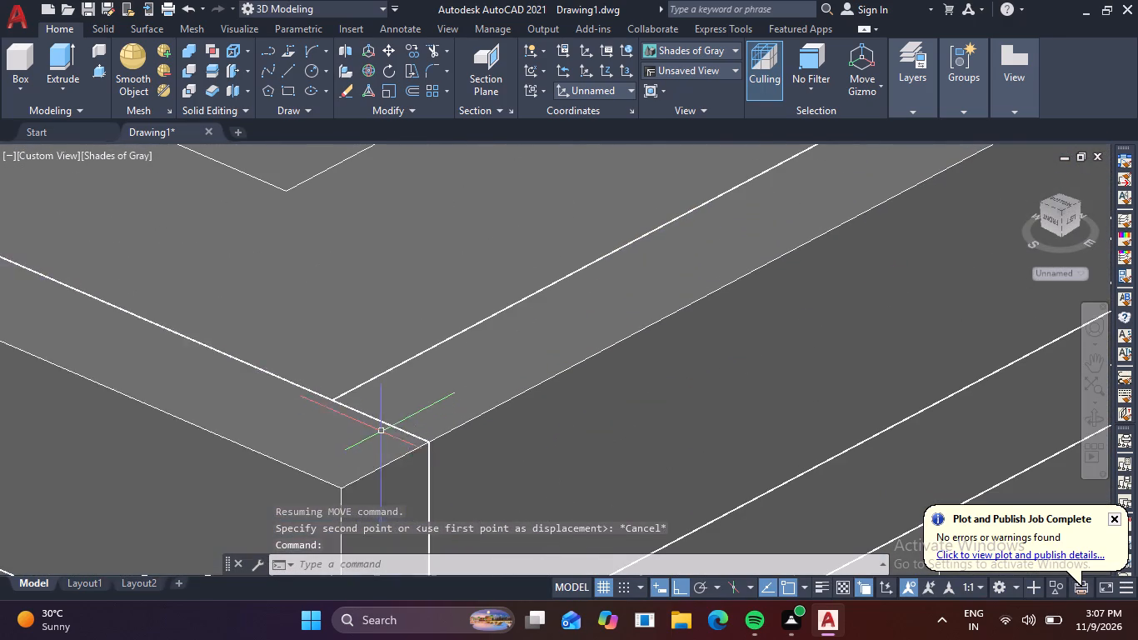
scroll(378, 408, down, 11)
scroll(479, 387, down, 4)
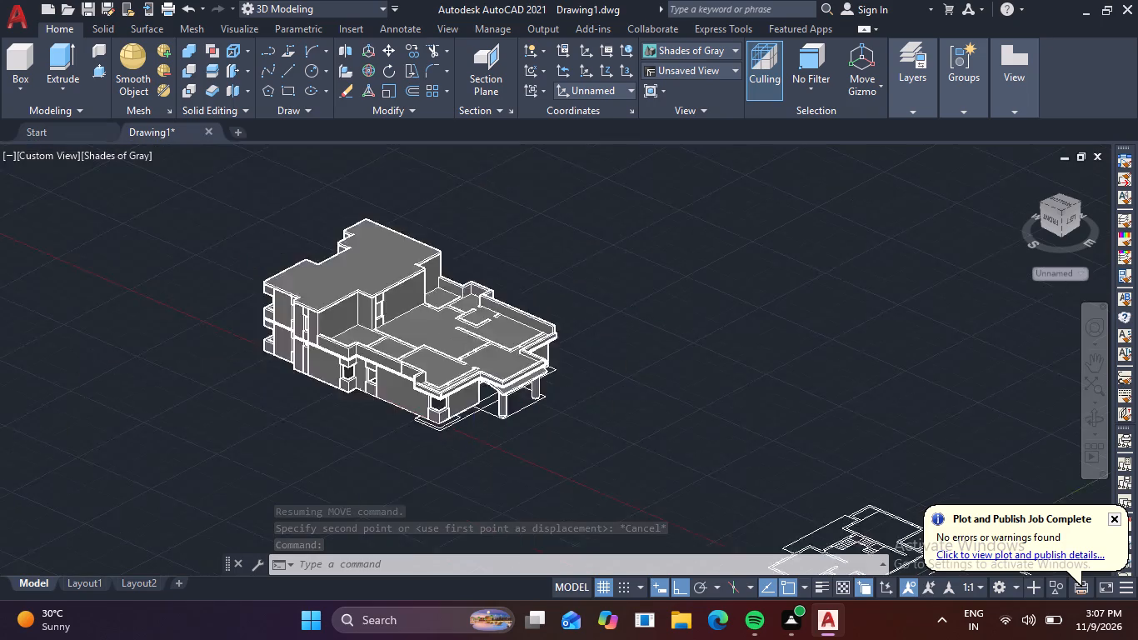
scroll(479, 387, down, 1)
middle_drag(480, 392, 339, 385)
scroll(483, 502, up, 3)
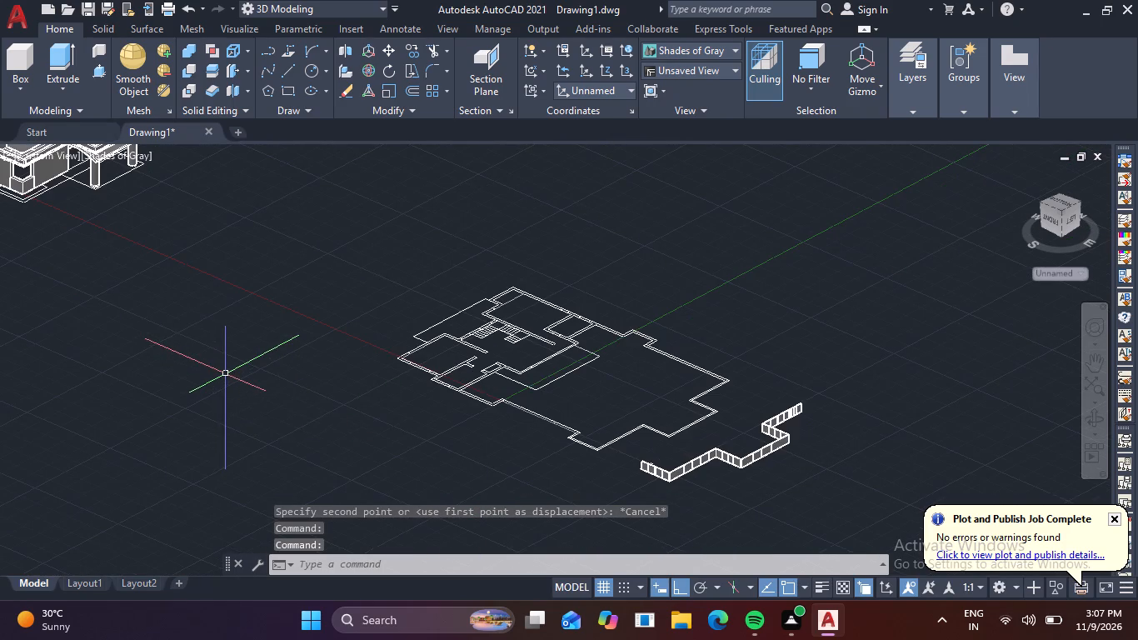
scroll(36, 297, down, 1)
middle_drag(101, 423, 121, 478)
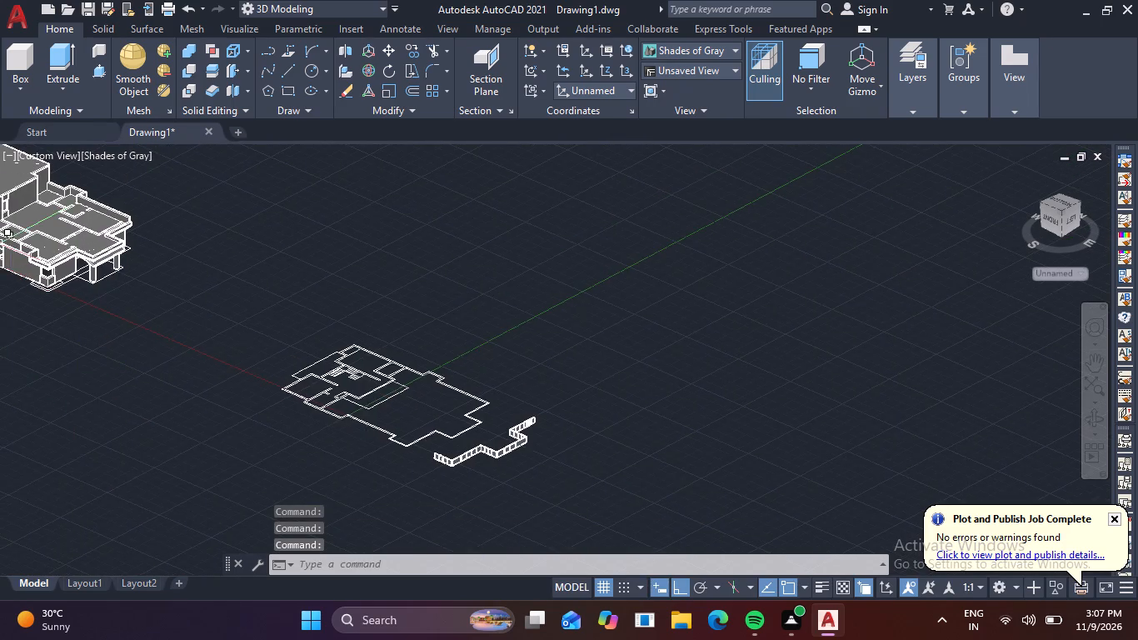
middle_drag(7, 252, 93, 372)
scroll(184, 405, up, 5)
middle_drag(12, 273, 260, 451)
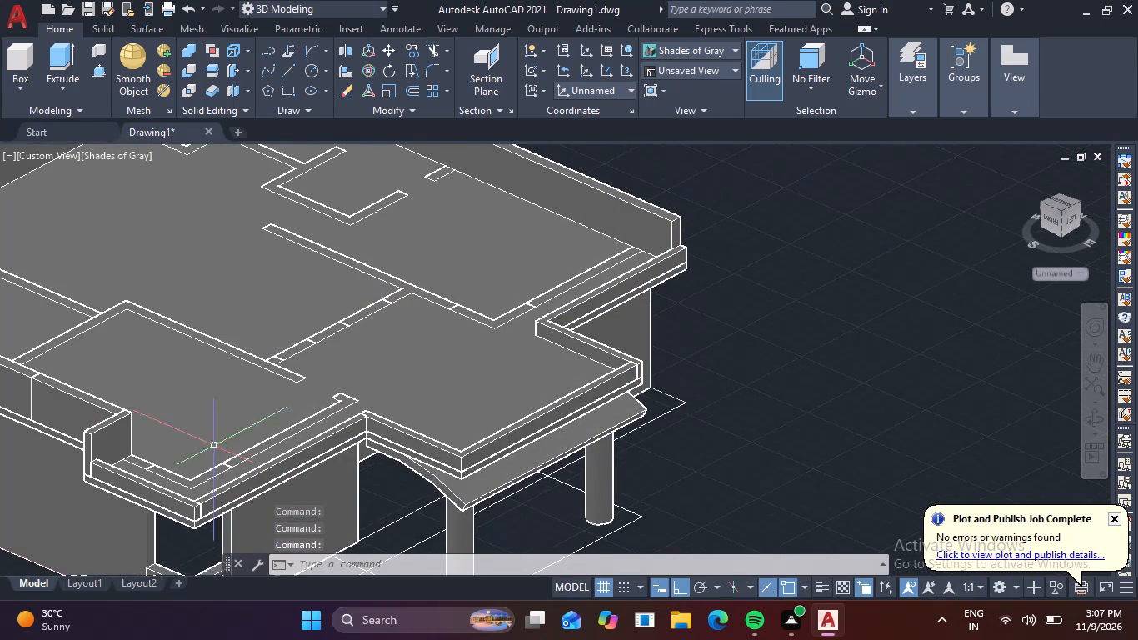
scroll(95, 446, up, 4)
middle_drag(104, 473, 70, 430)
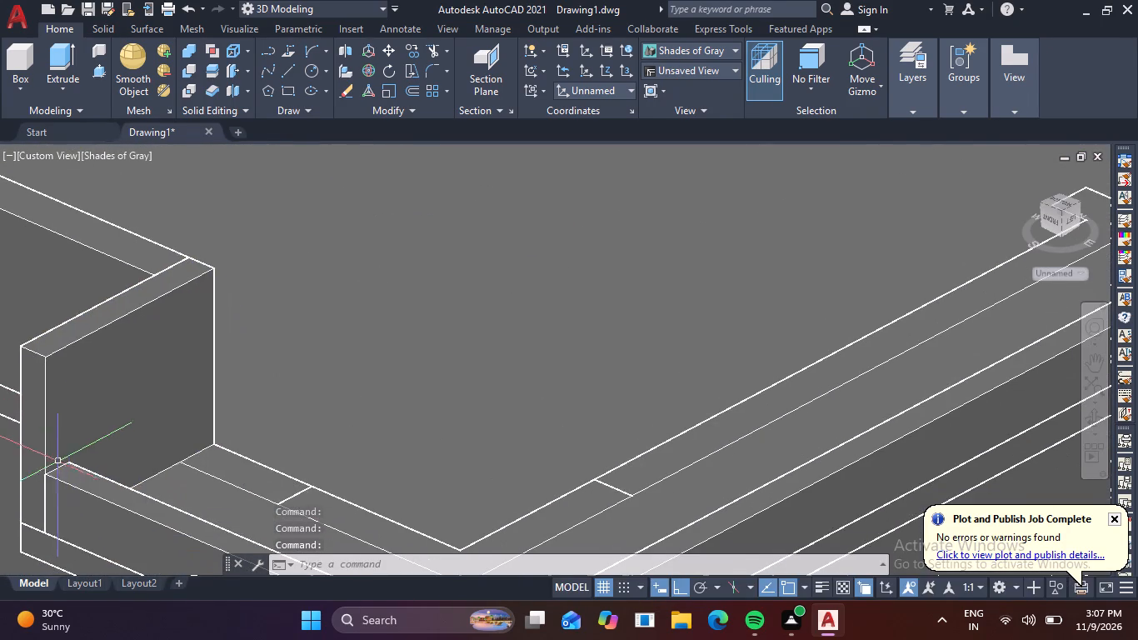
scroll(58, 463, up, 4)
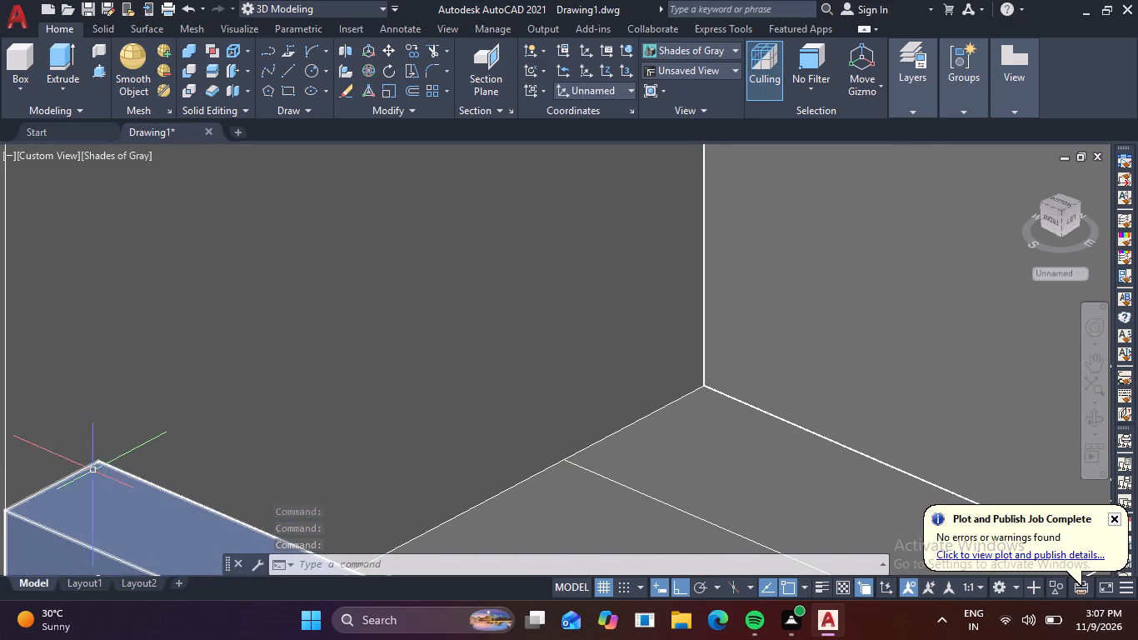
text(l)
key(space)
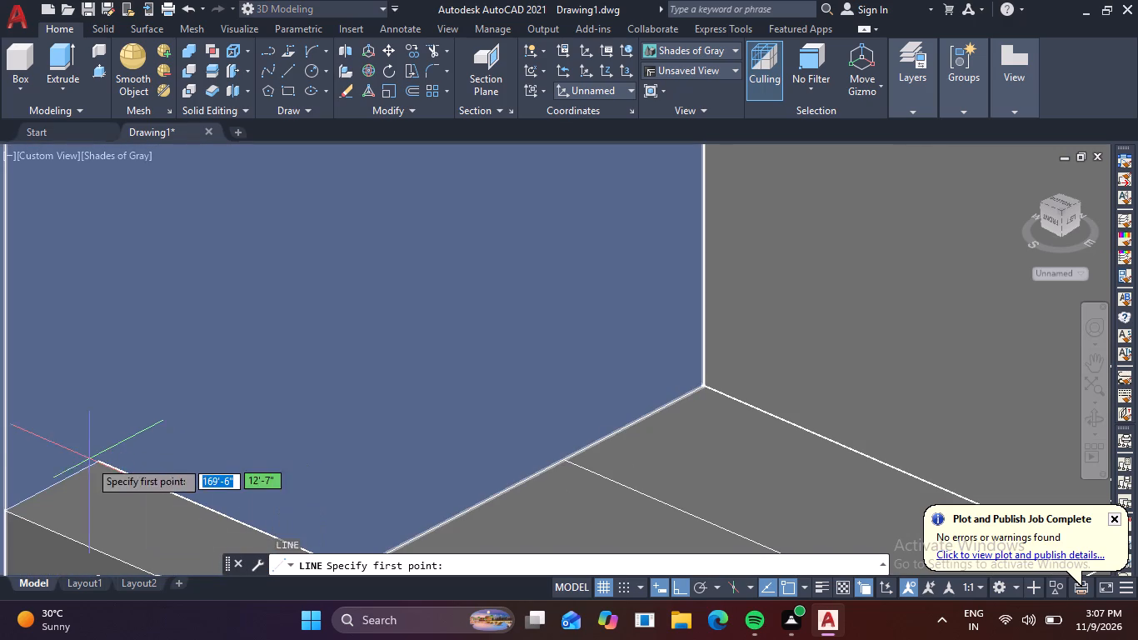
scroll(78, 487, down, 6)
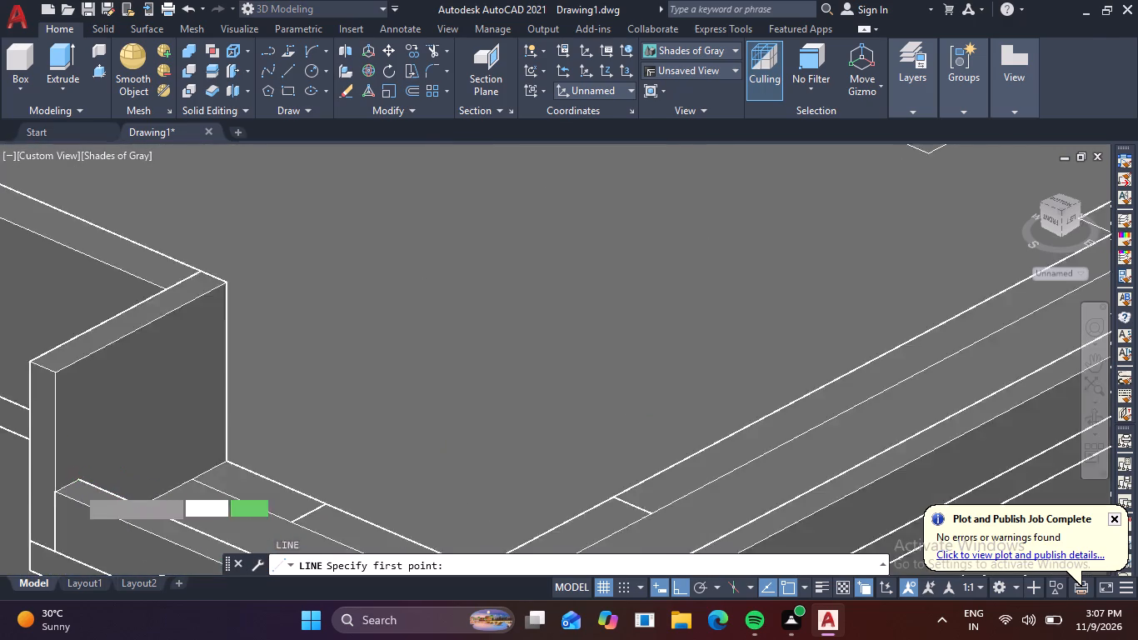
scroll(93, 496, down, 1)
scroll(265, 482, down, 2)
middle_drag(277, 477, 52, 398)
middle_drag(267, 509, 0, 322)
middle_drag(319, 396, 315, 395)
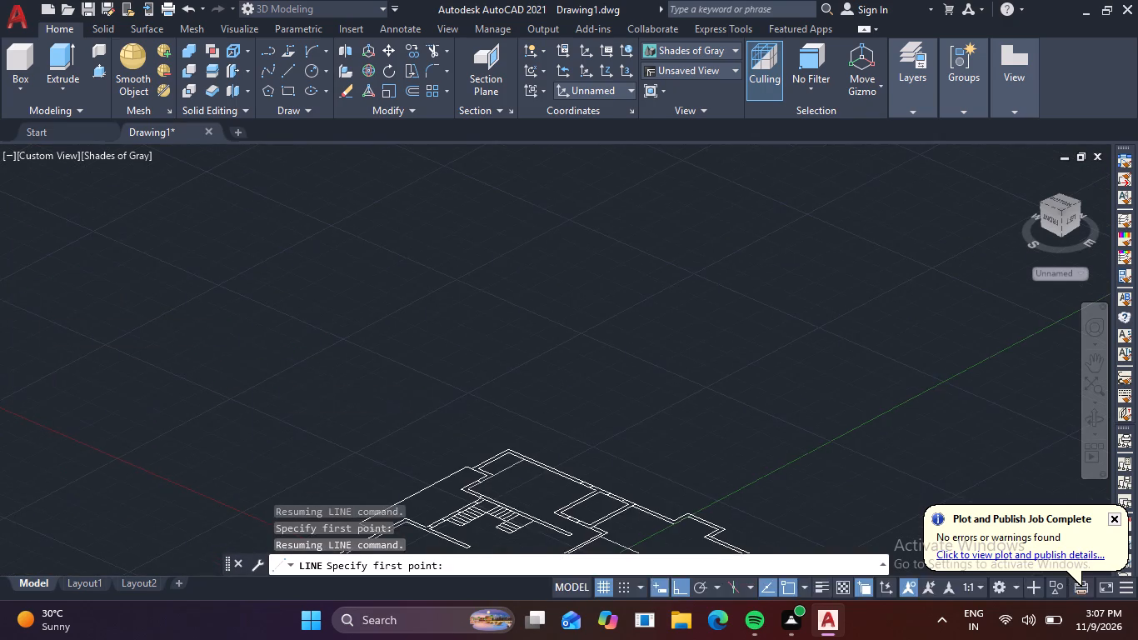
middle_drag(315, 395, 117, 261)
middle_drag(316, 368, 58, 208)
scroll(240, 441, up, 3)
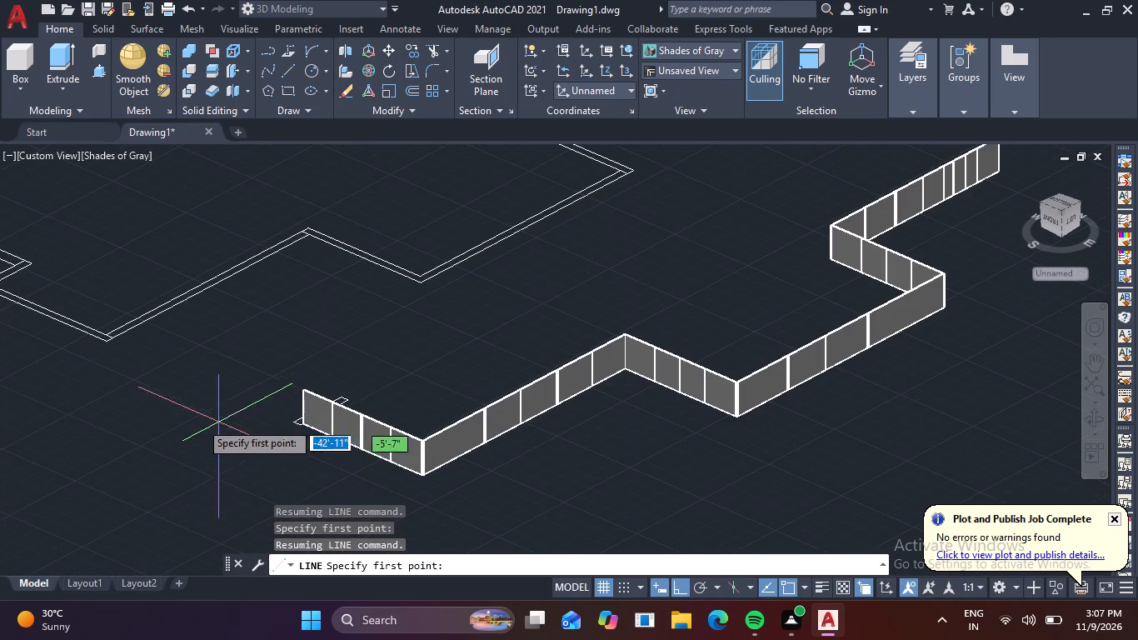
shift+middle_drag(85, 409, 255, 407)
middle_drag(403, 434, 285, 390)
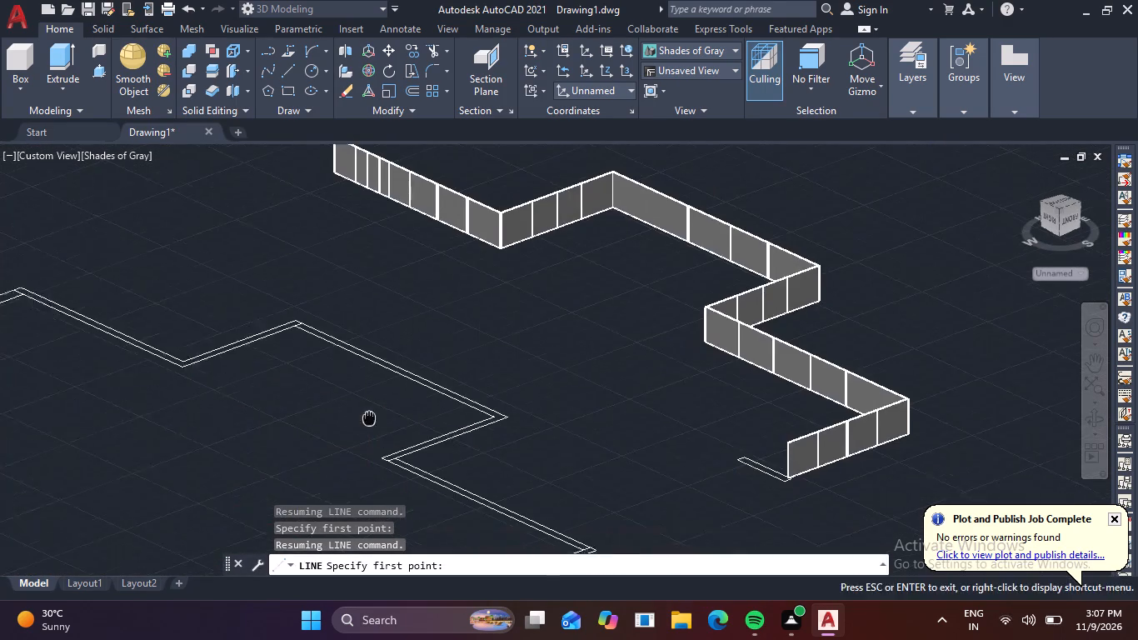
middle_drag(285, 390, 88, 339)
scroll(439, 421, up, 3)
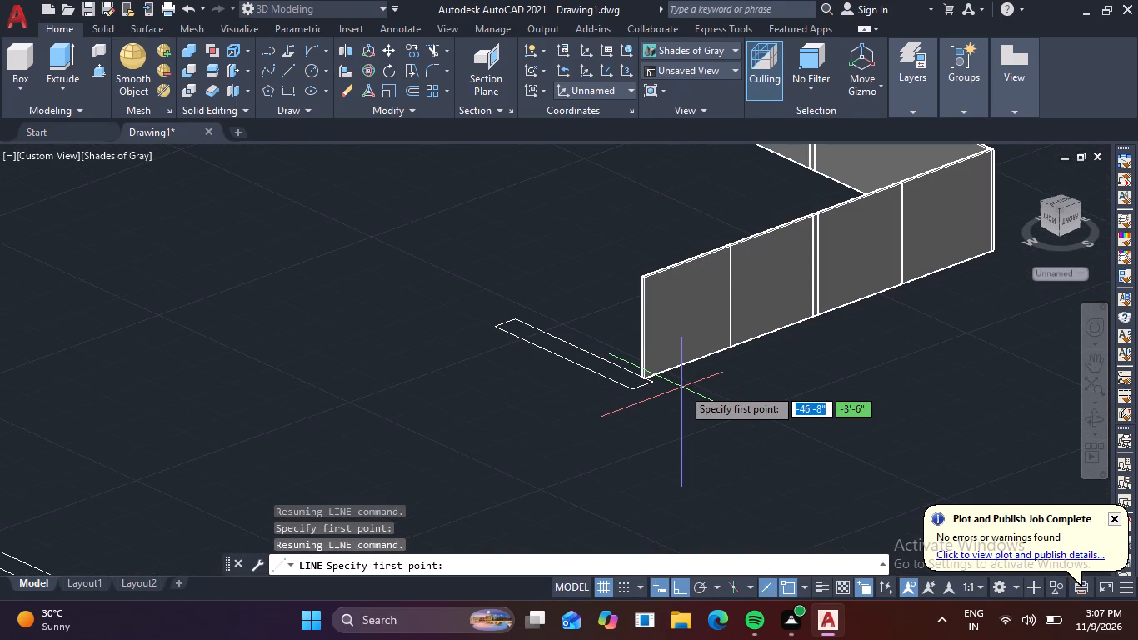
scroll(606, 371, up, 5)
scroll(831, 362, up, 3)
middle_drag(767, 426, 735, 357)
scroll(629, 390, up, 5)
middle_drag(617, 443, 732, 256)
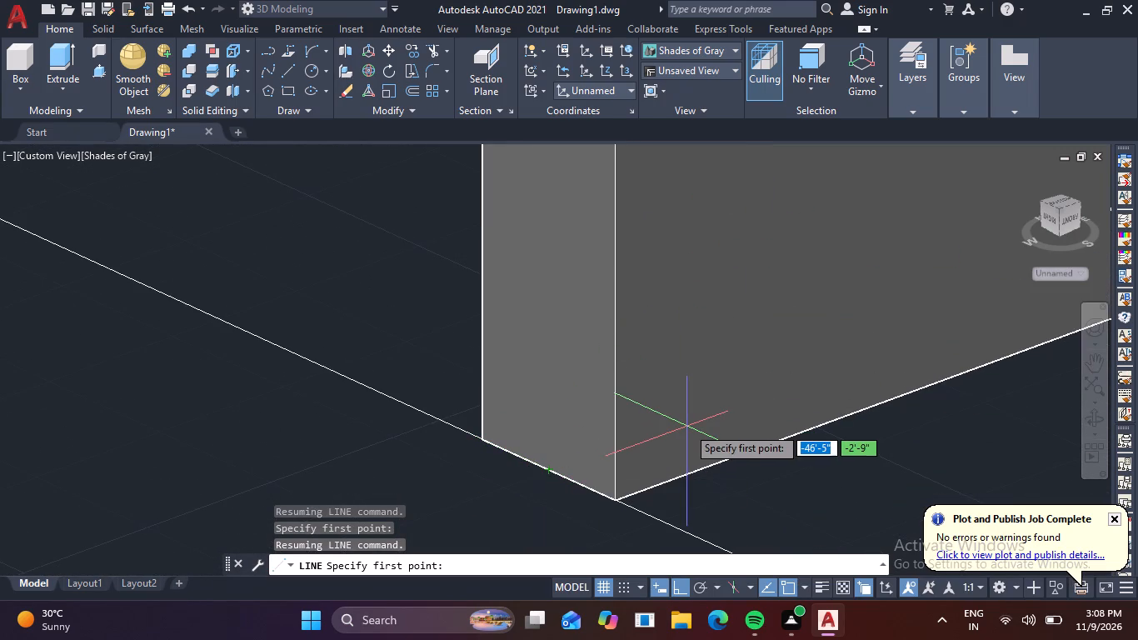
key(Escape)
Move the panelled railing from its bottom end-edge midpoint onto the midpoint of the low parapet's top end edge beside the short tall return.
scroll(687, 417, down, 19)
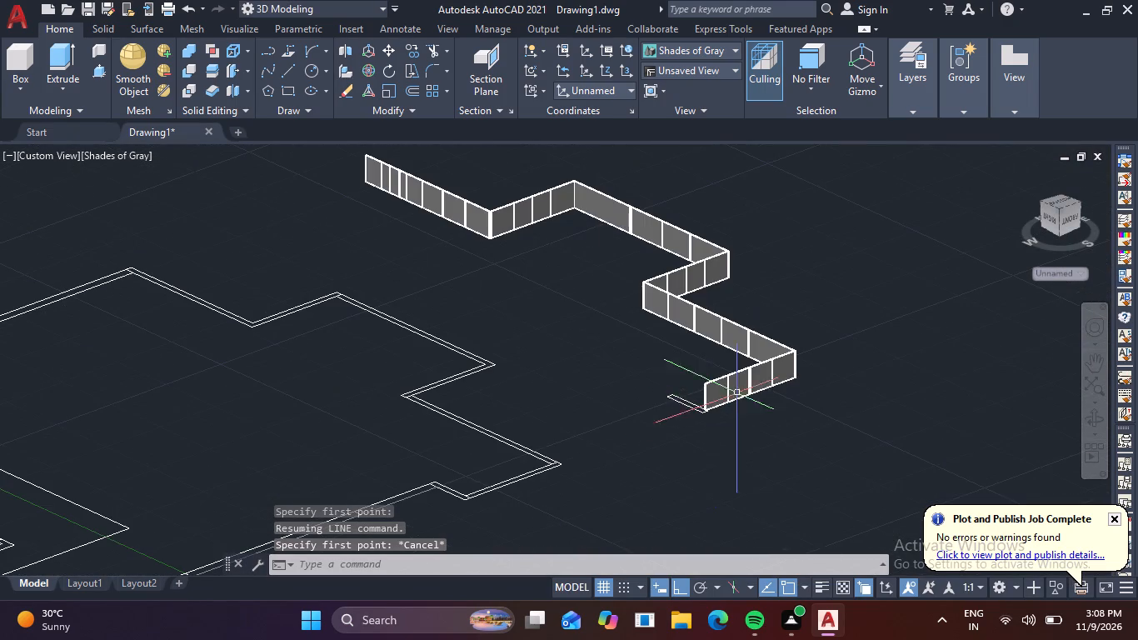
middle_drag(353, 191, 328, 220)
click(305, 173)
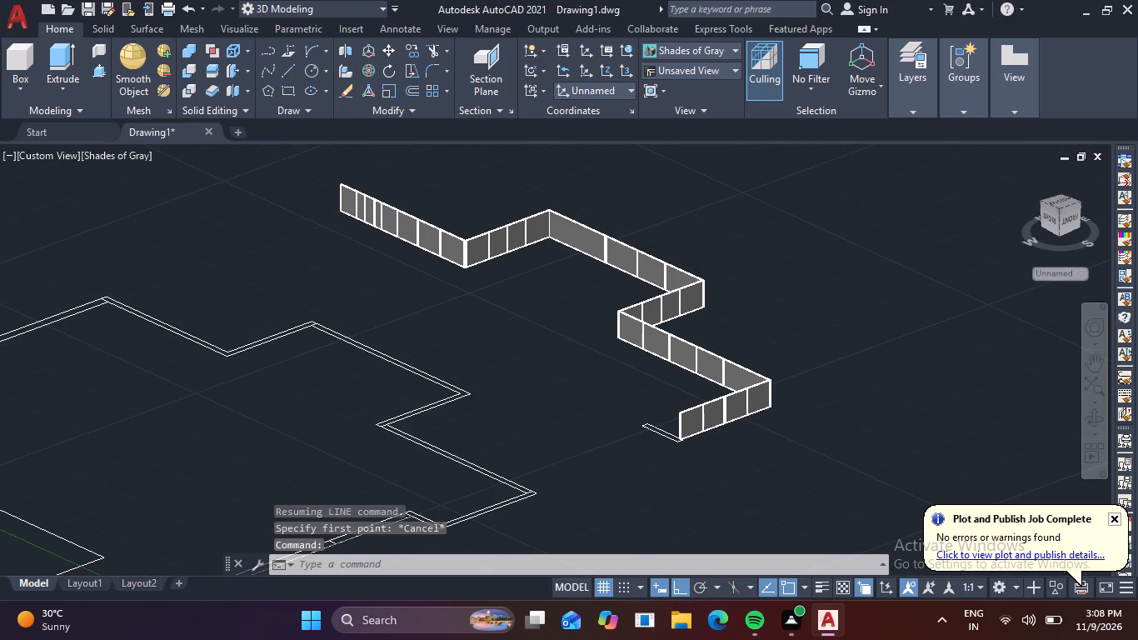
click(831, 472)
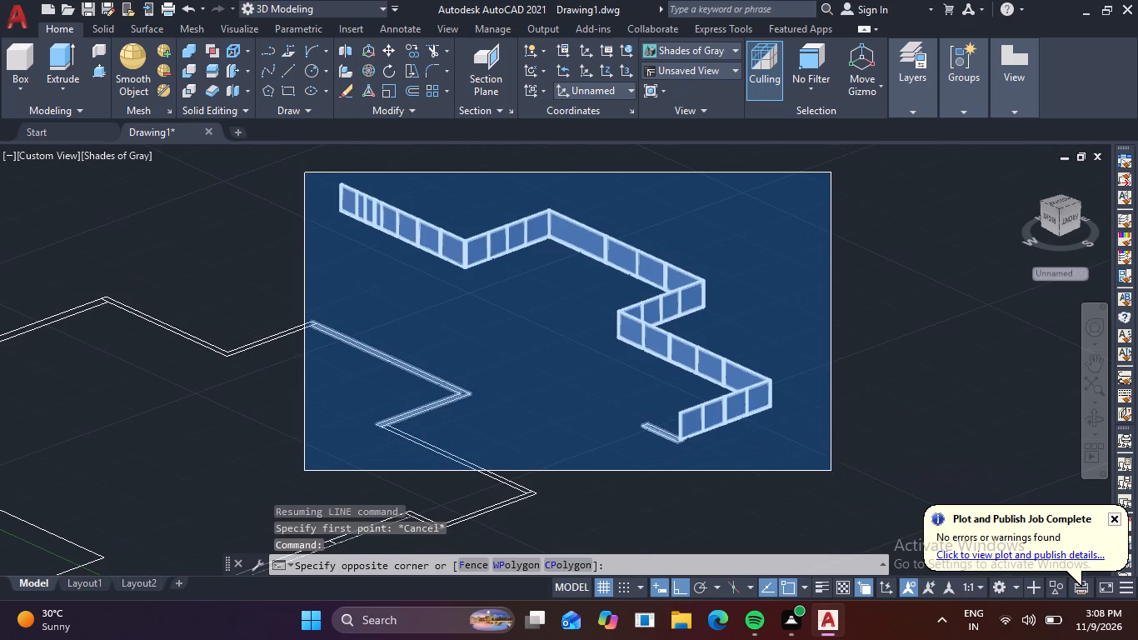
shift+click(530, 430)
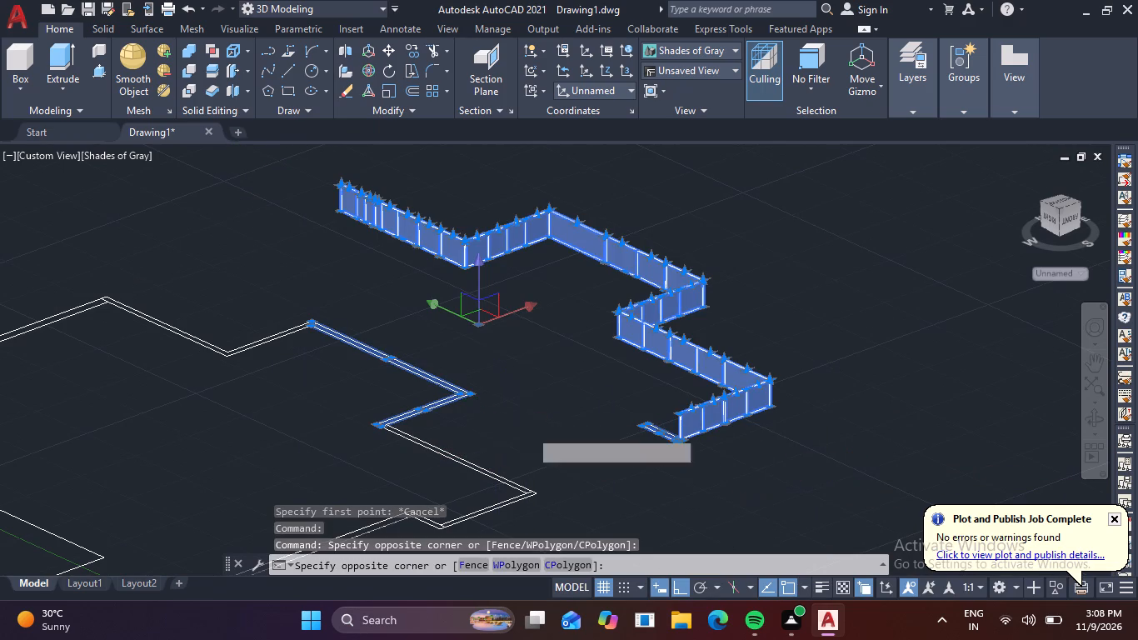
shift+click(413, 358)
scroll(746, 459, up, 4)
scroll(606, 395, up, 5)
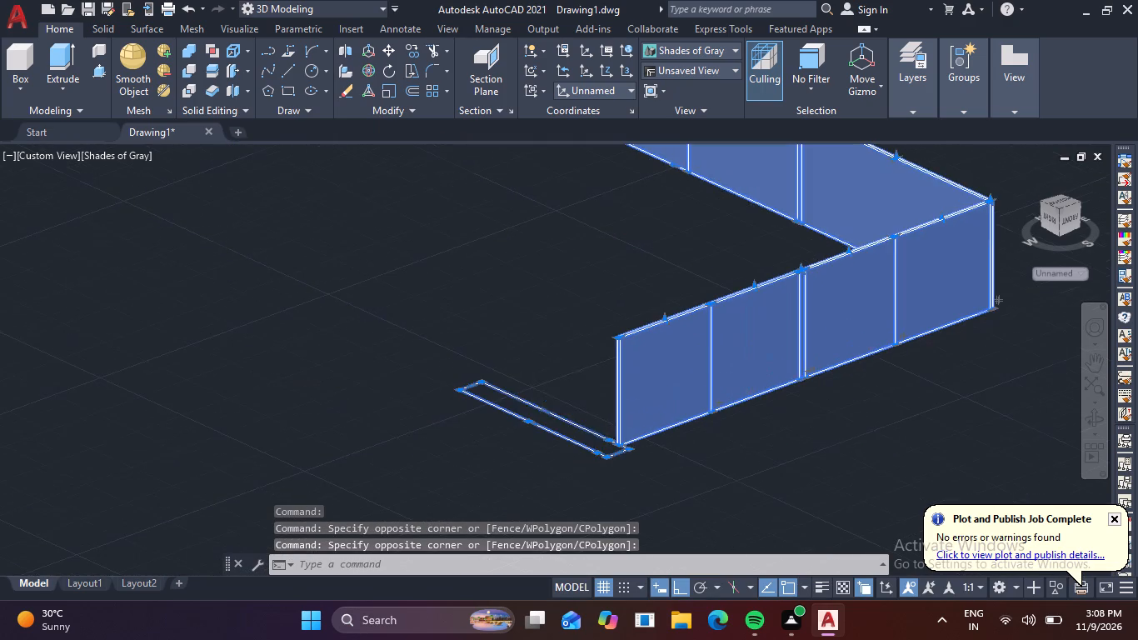
scroll(600, 409, up, 1)
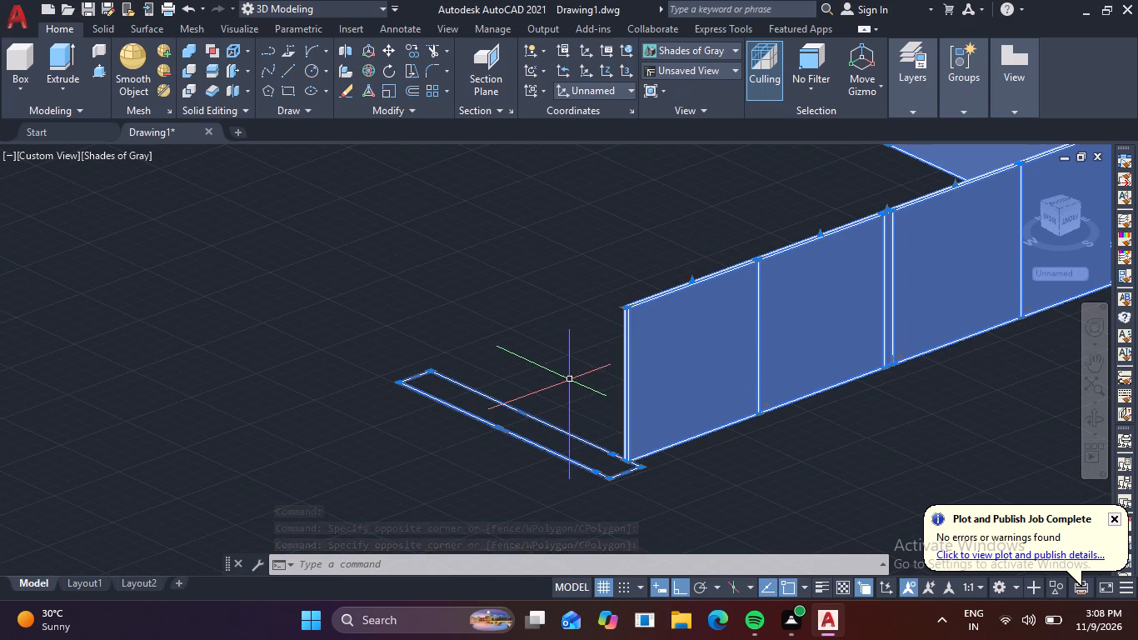
shift+click(570, 380)
shift+click(424, 441)
scroll(677, 447, up, 5)
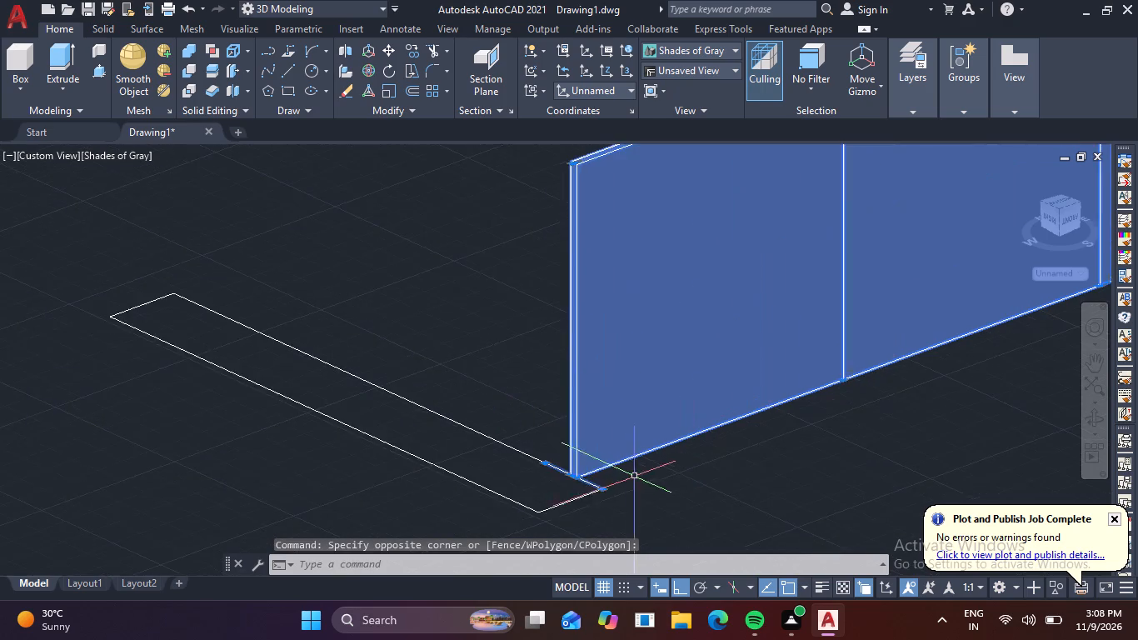
scroll(625, 487, up, 4)
scroll(533, 481, up, 4)
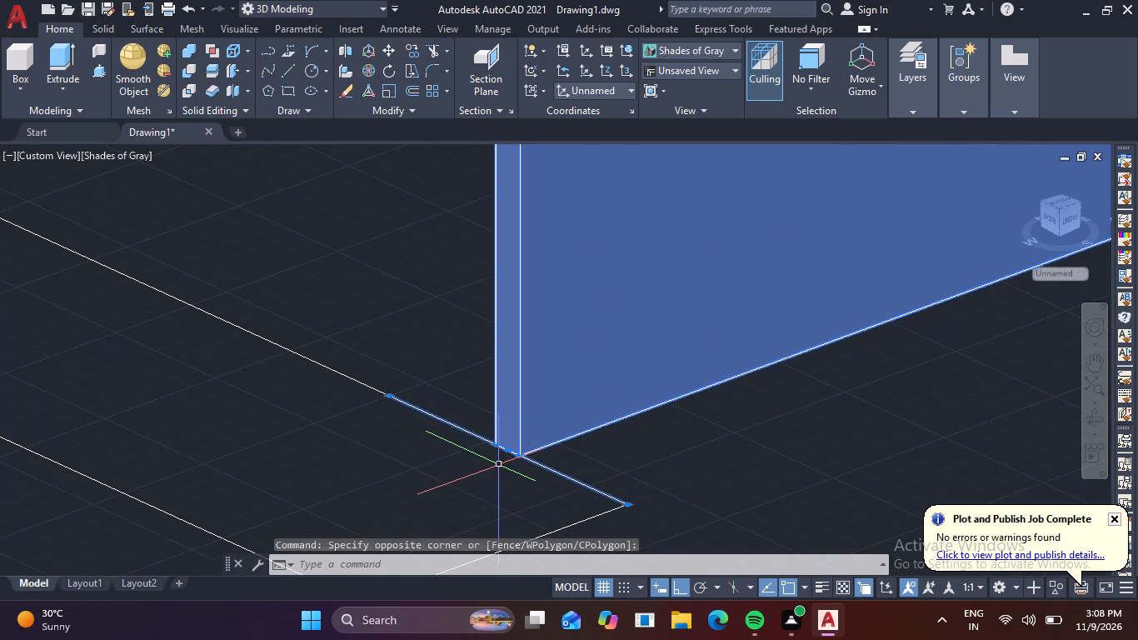
key(m)
key(space)
scroll(508, 453, up, 4)
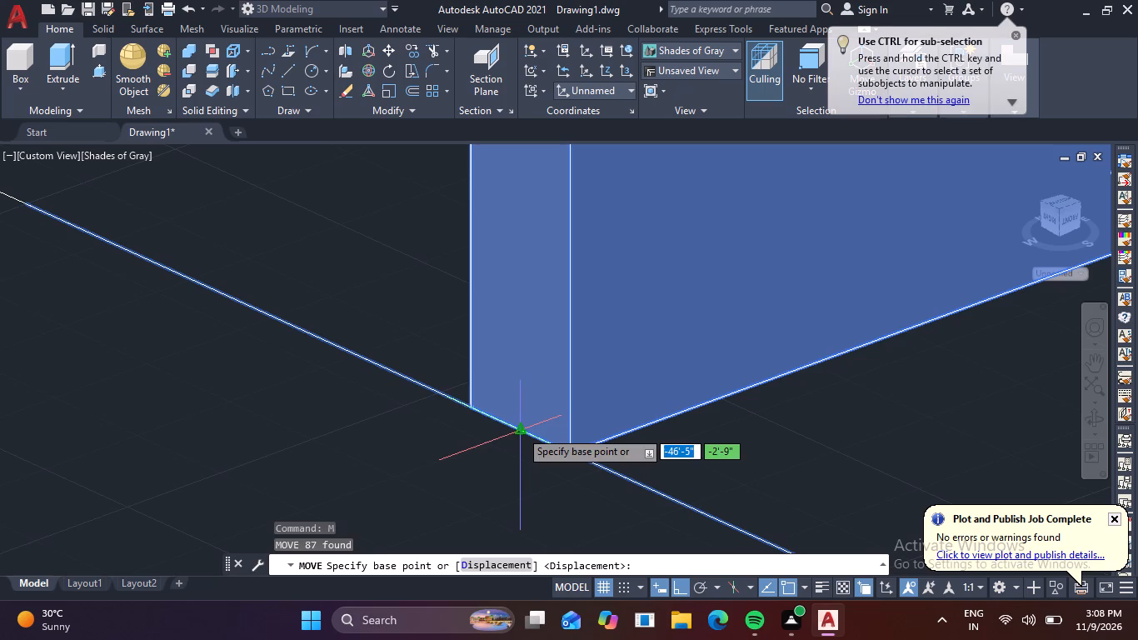
click(520, 431)
scroll(364, 456, down, 13)
scroll(285, 461, down, 10)
middle_drag(247, 455, 656, 352)
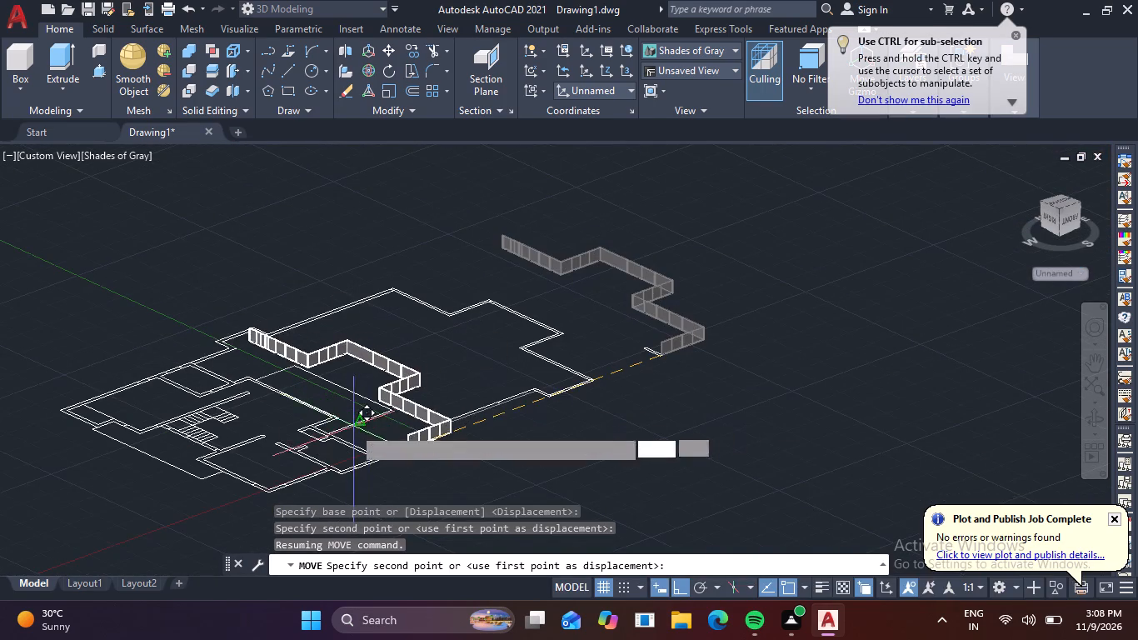
scroll(312, 436, down, 5)
middle_drag(233, 456, 346, 427)
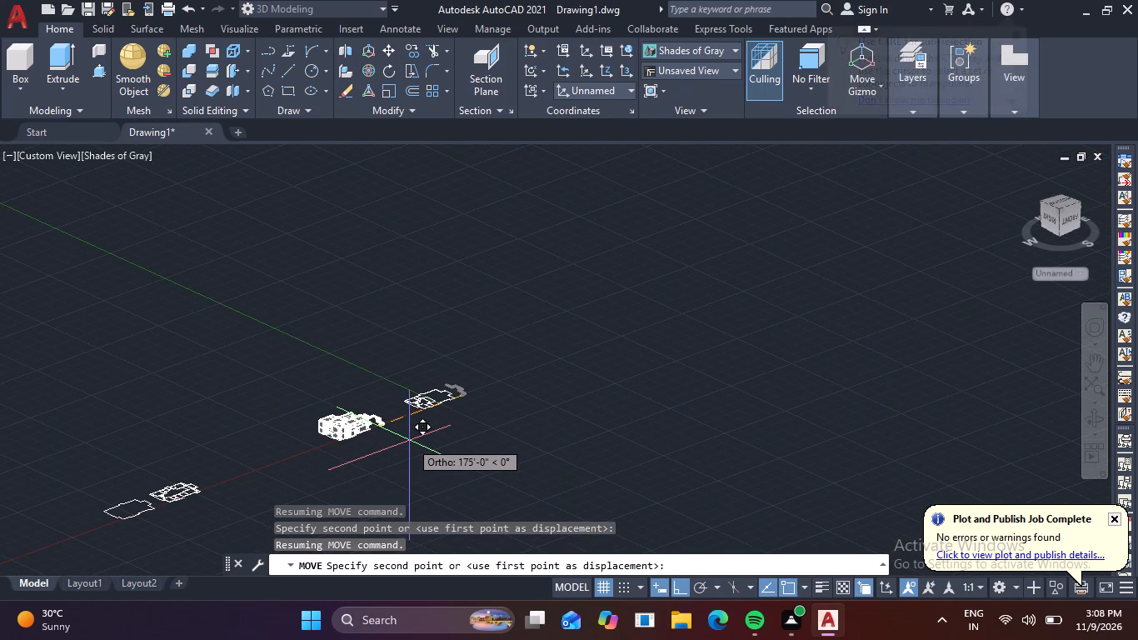
shift+middle_drag(412, 441, 272, 462)
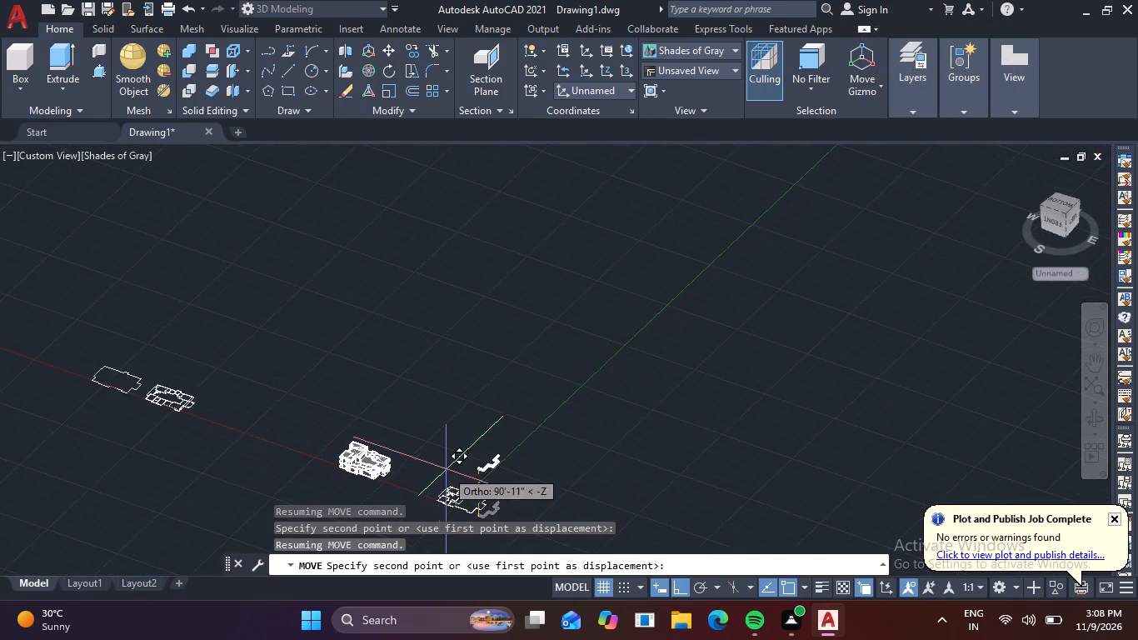
scroll(447, 469, up, 5)
middle_drag(207, 516, 527, 433)
scroll(135, 468, up, 4)
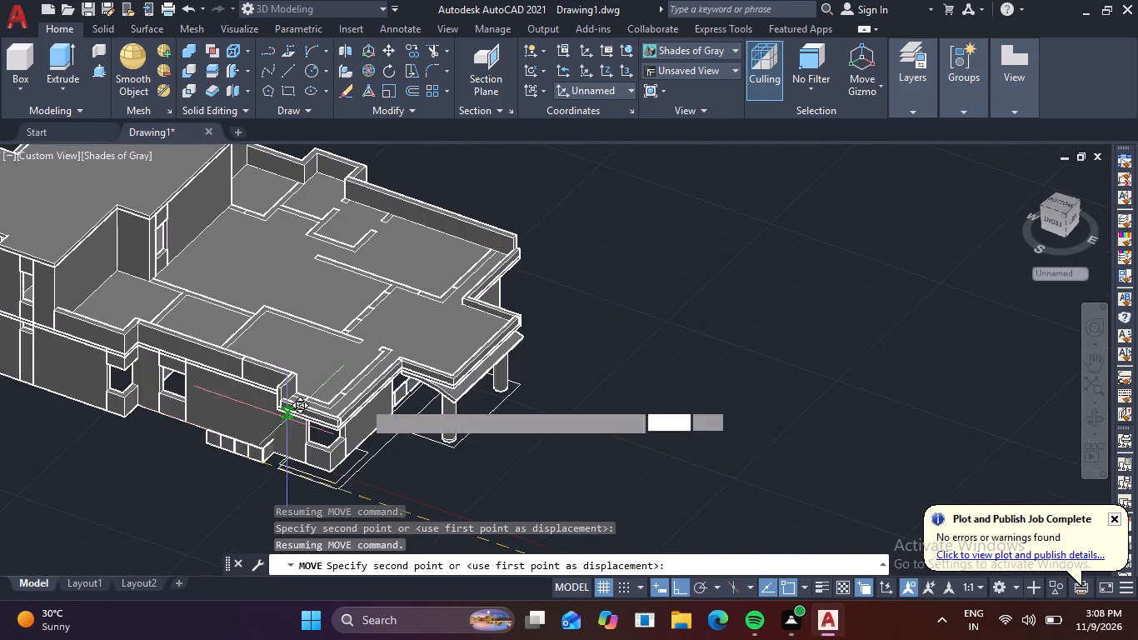
scroll(423, 387, up, 5)
middle_drag(127, 432, 596, 474)
scroll(509, 451, up, 1)
middle_drag(159, 457, 372, 433)
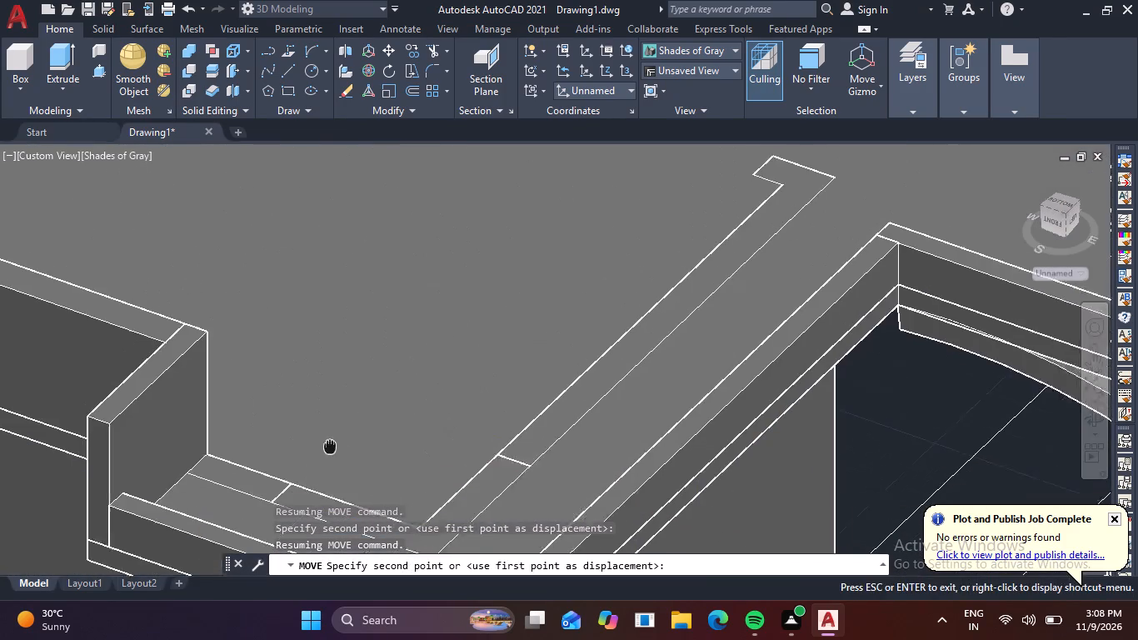
middle_drag(372, 433, 396, 426)
scroll(108, 502, up, 3)
scroll(183, 482, up, 4)
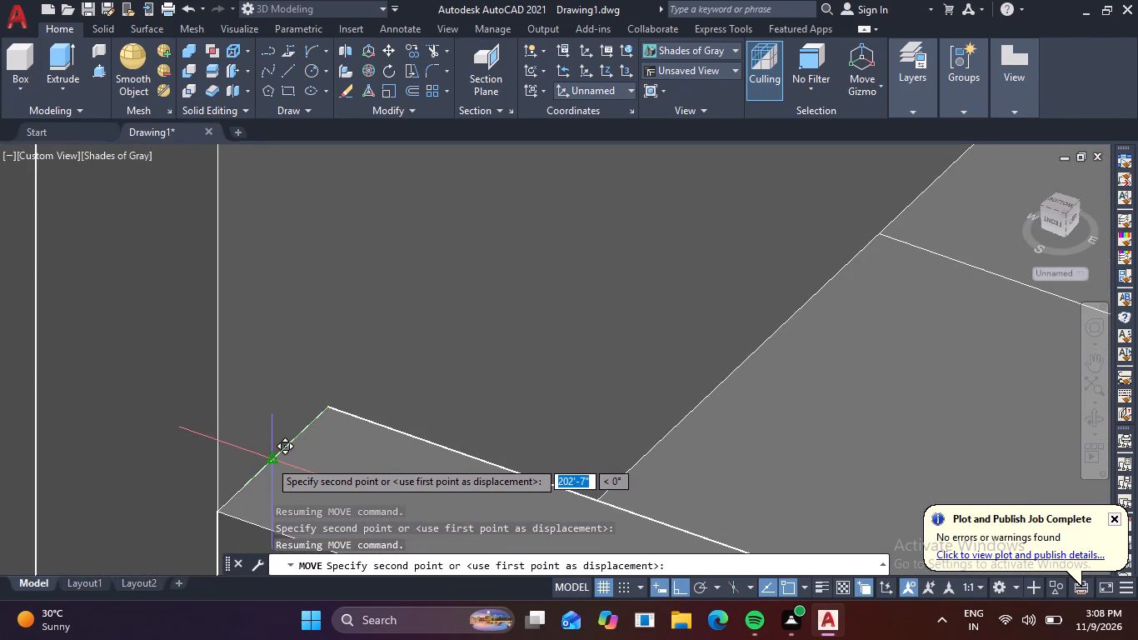
click(269, 460)
scroll(324, 482, down, 7)
scroll(449, 488, down, 2)
middle_drag(557, 448, 363, 327)
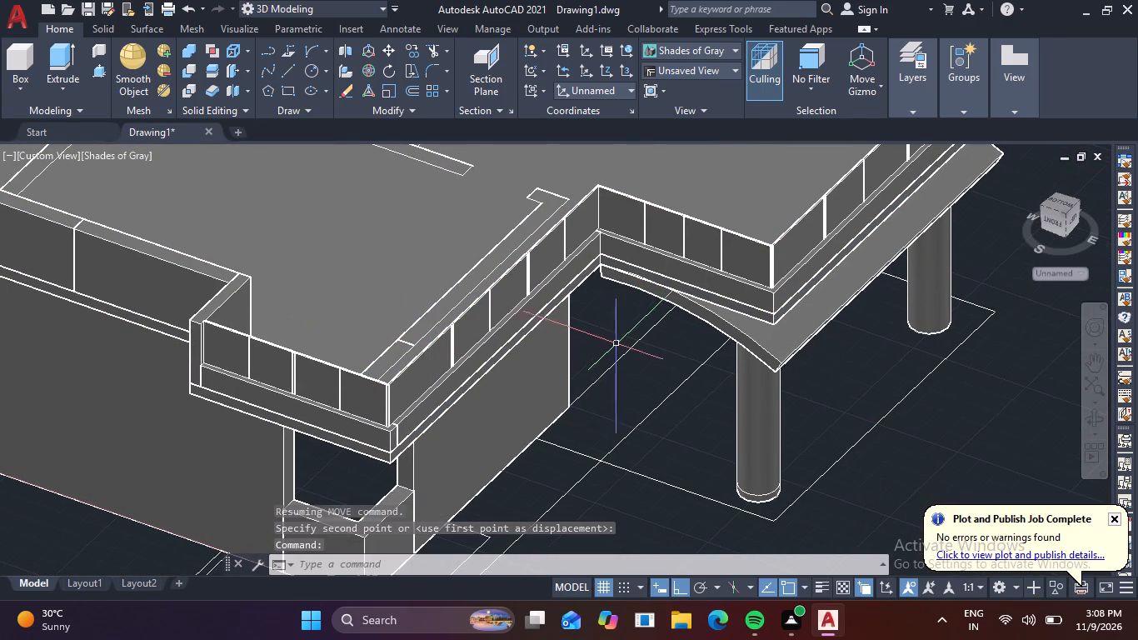
key(Escape)
key(Escape)
Examine how the panelled railing sits on the low parapet around the lower roof from several sides of the building.
shift+middle_drag(678, 351, 669, 347)
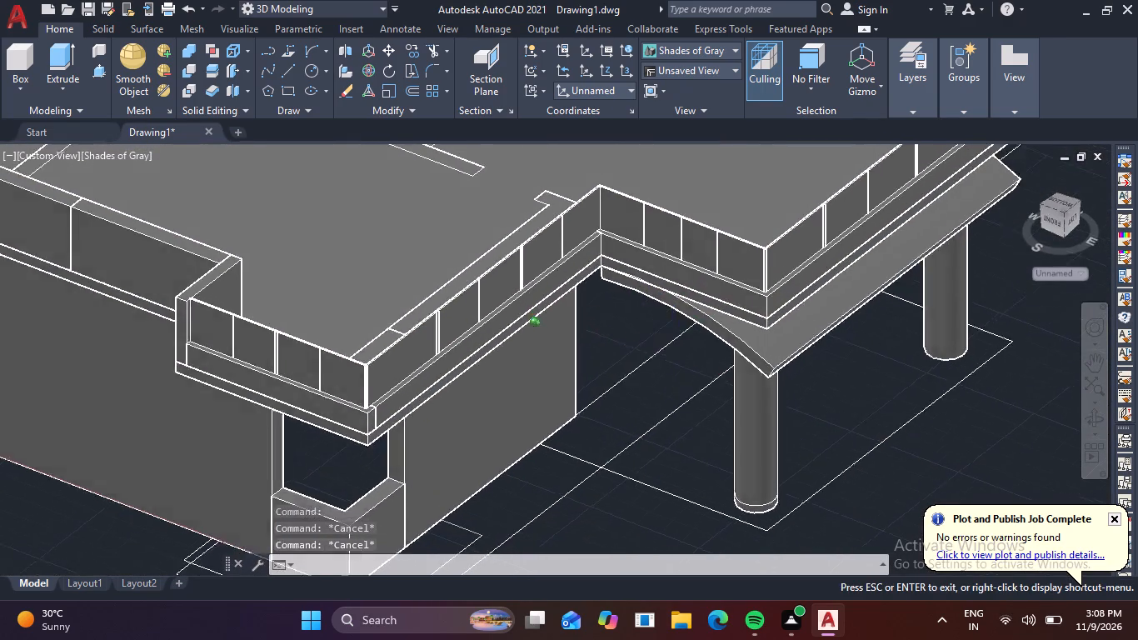
shift+middle_drag(669, 347, 614, 306)
shift+scroll(581, 312, down, 1)
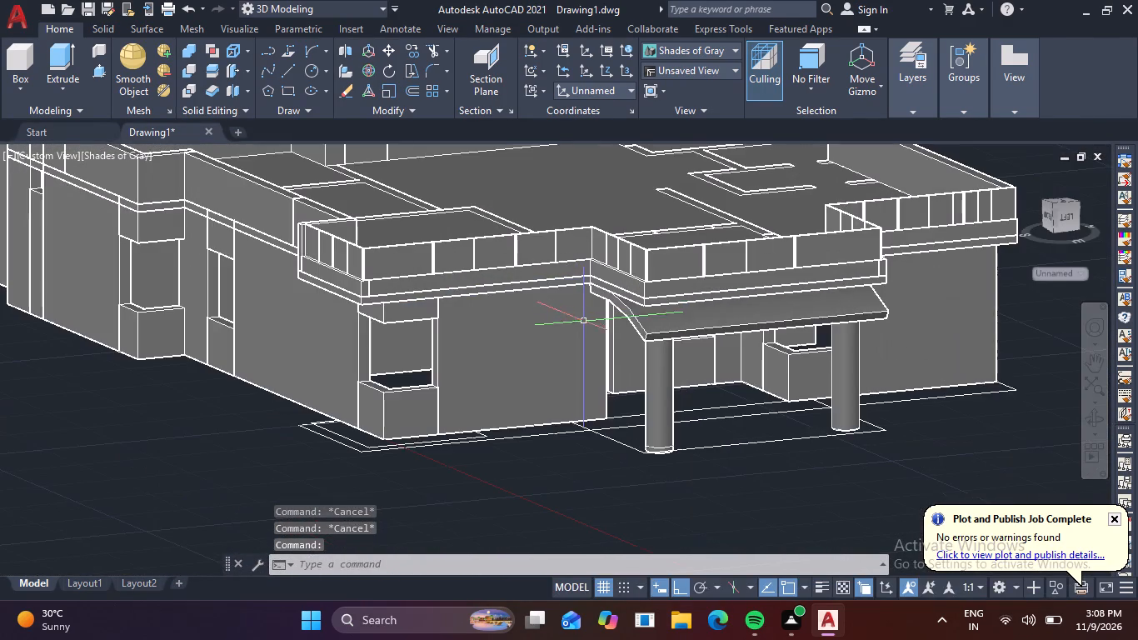
scroll(579, 342, down, 1)
middle_drag(584, 352, 646, 420)
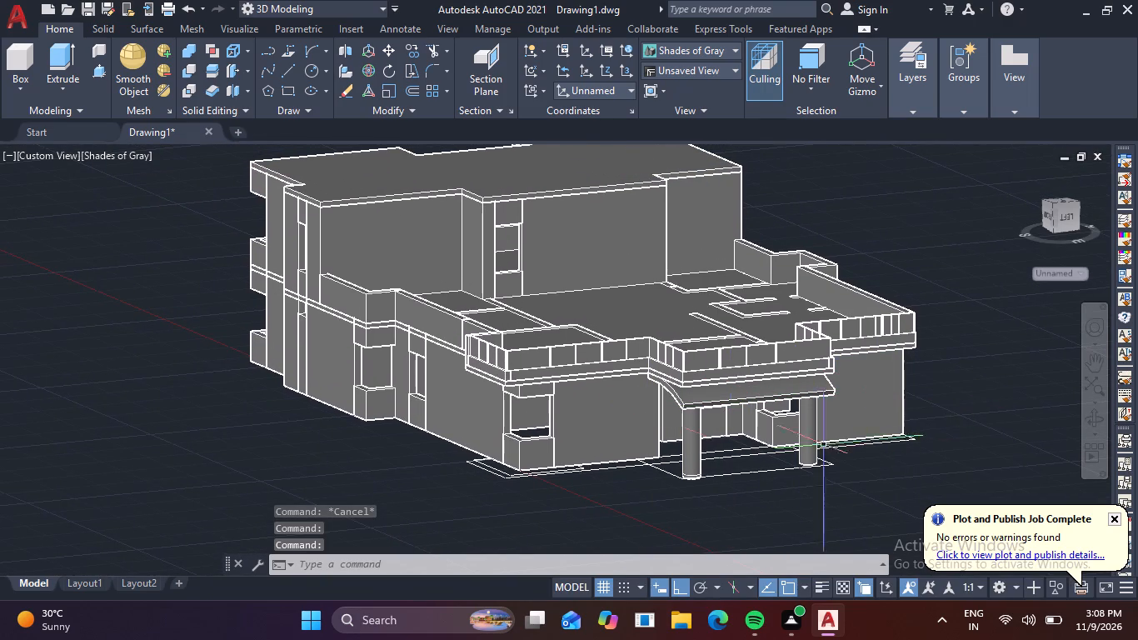
shift+middle_drag(609, 485, 685, 476)
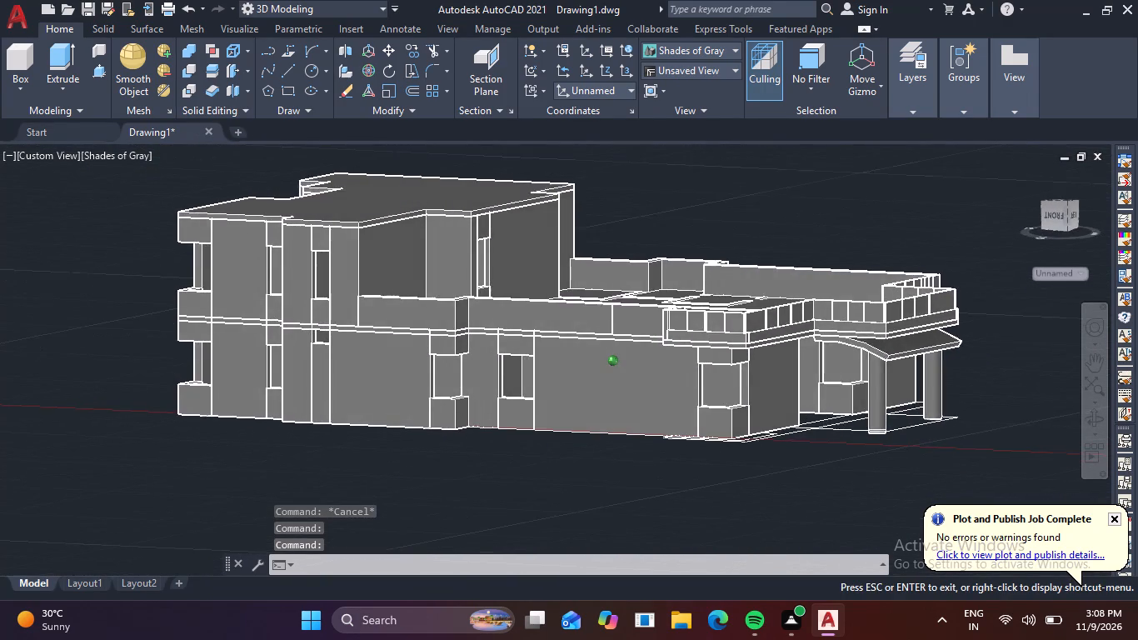
shift+middle_drag(685, 476, 618, 503)
scroll(821, 429, up, 3)
scroll(840, 430, down, 2)
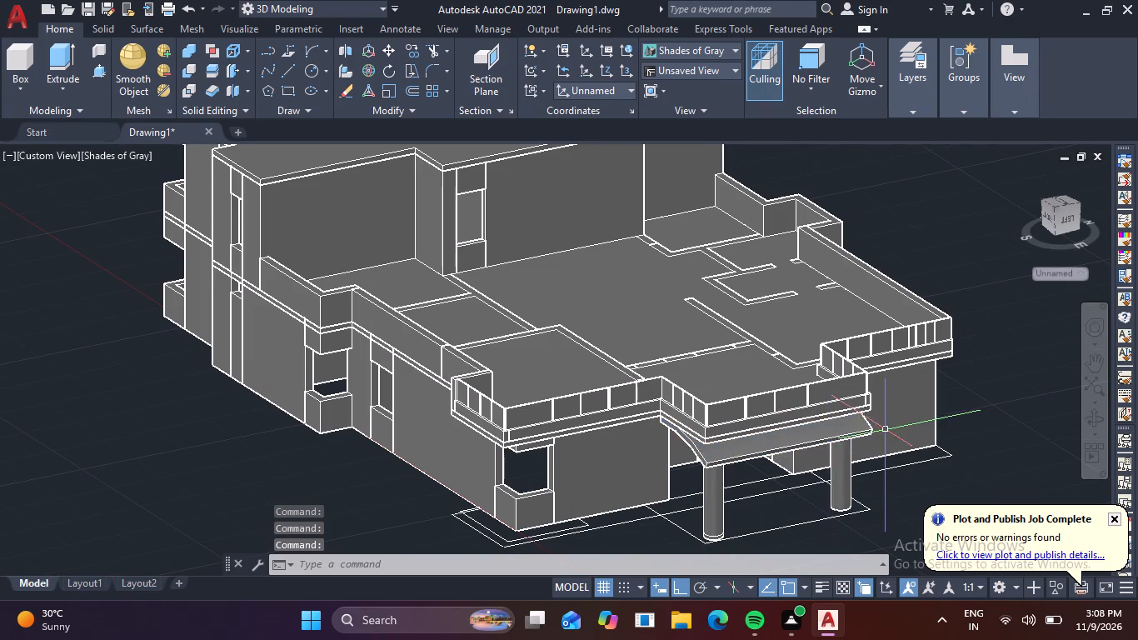
shift+middle_drag(885, 432, 731, 442)
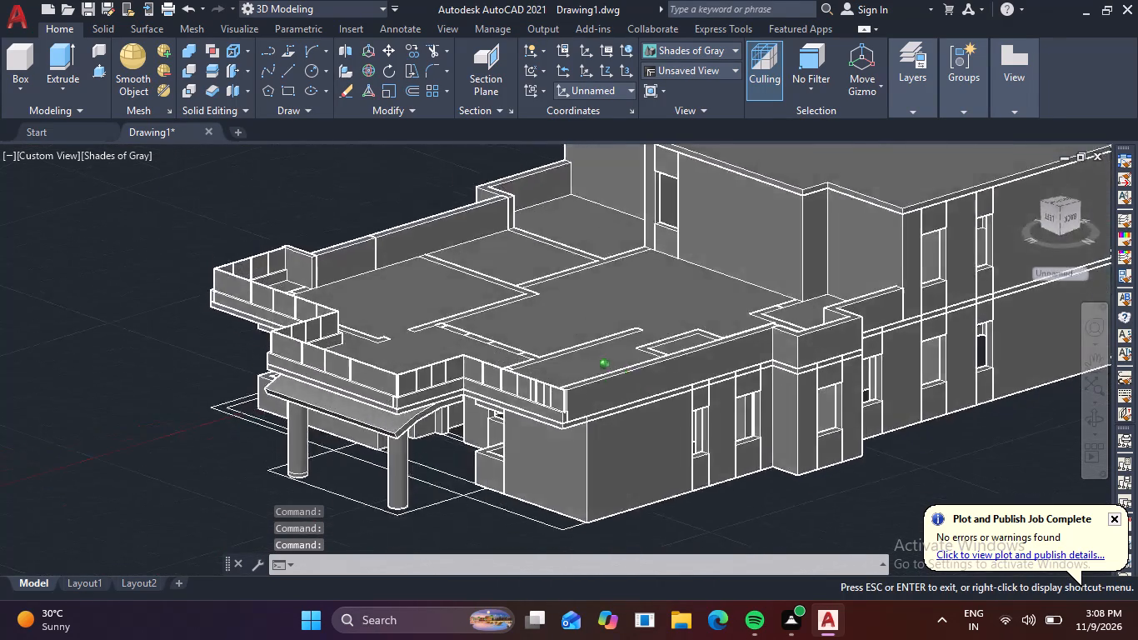
Examine the building model and the separate 2D floor plans, focusing on the plan that contains the staircase.
shift+middle_drag(731, 442, 856, 452)
shift+middle_drag(857, 452, 870, 447)
shift+middle_drag(706, 325, 696, 370)
scroll(675, 321, down, 3)
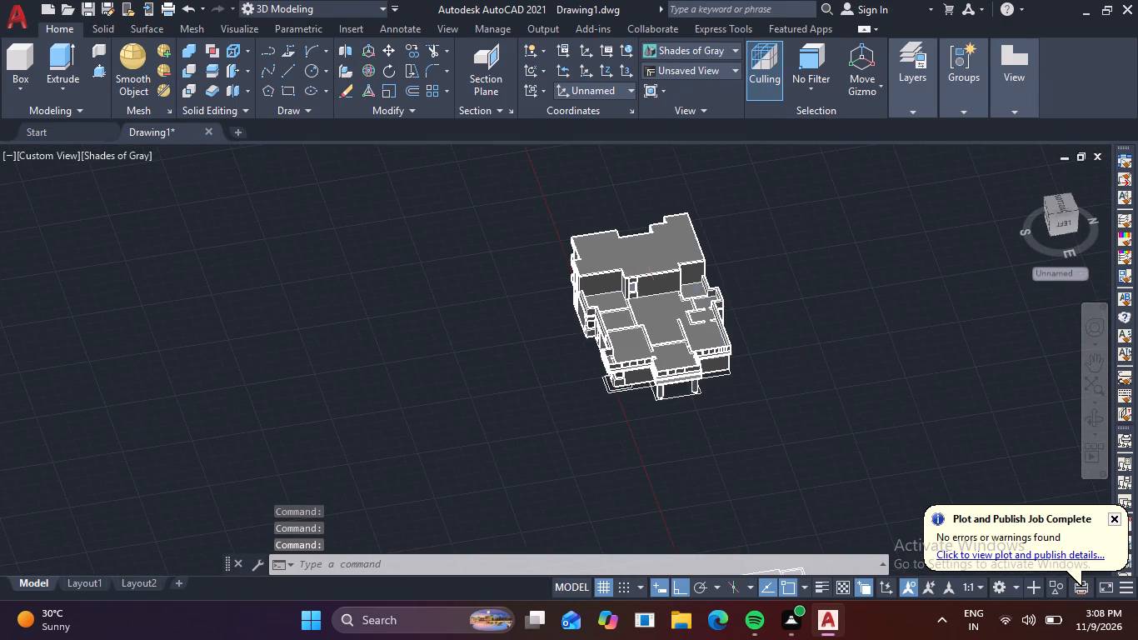
scroll(705, 391, down, 2)
scroll(732, 471, down, 1)
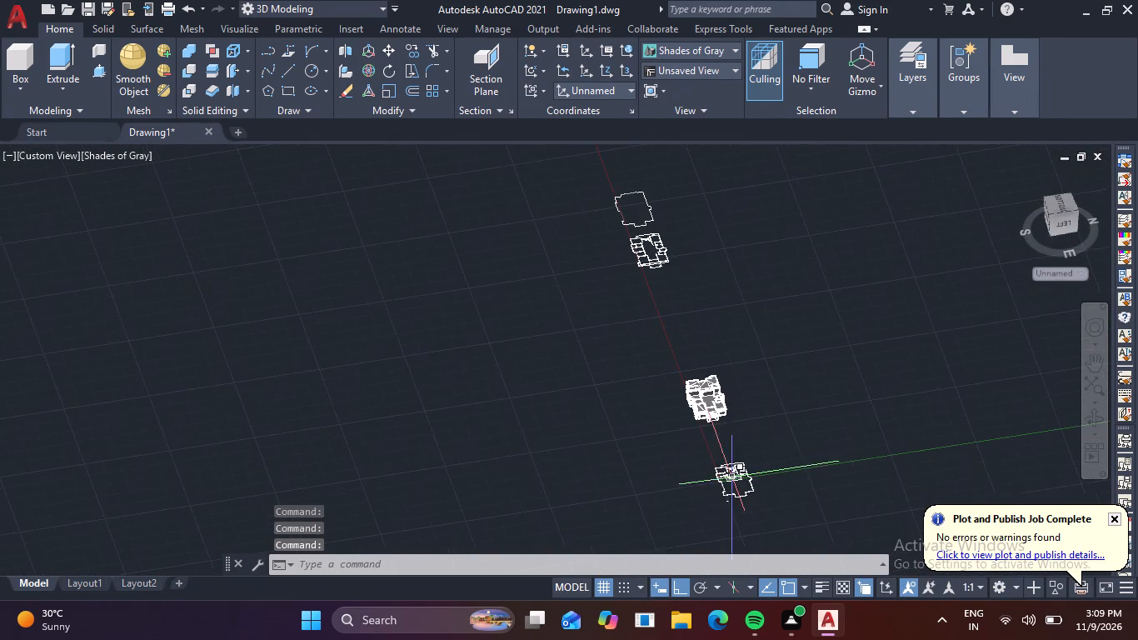
middle_drag(732, 477, 660, 428)
shift+middle_drag(576, 461, 710, 447)
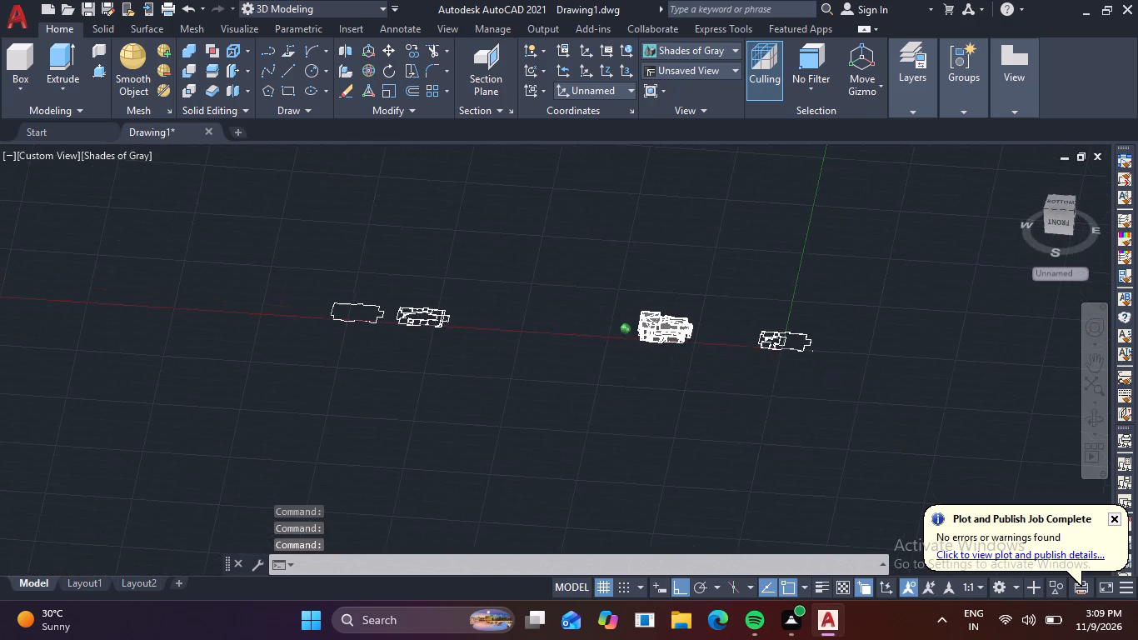
scroll(792, 297, up, 6)
middle_drag(764, 373, 771, 202)
middle_drag(709, 417, 756, 268)
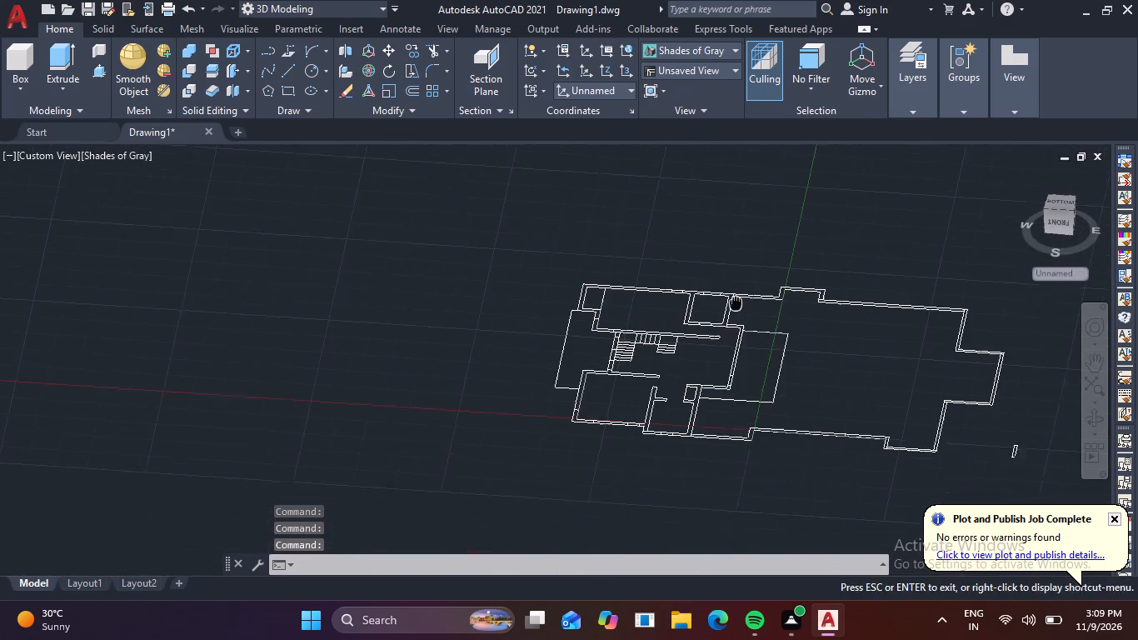
middle_drag(756, 268, 761, 262)
scroll(676, 341, up, 3)
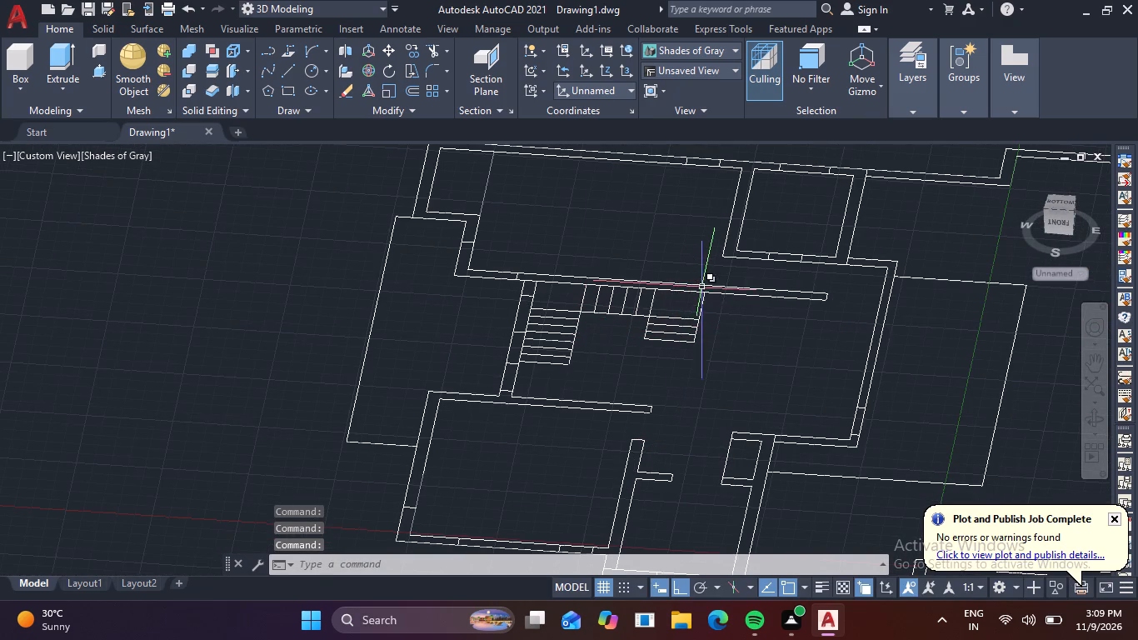
scroll(710, 287, down, 3)
scroll(507, 298, down, 1)
scroll(92, 222, up, 4)
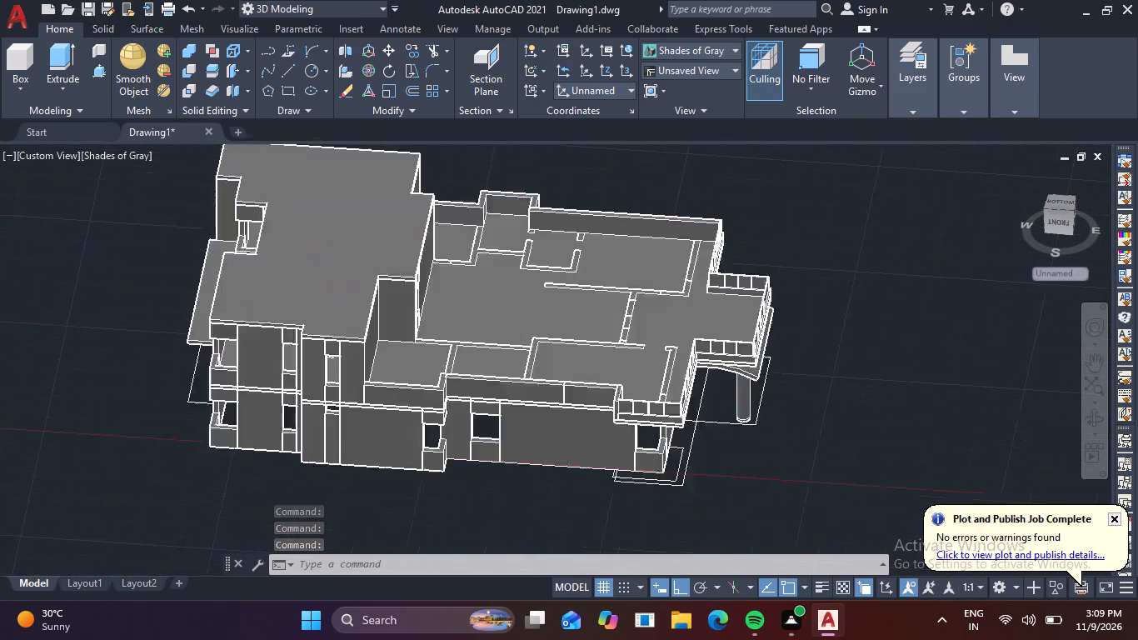
scroll(287, 229, down, 3)
scroll(774, 277, up, 5)
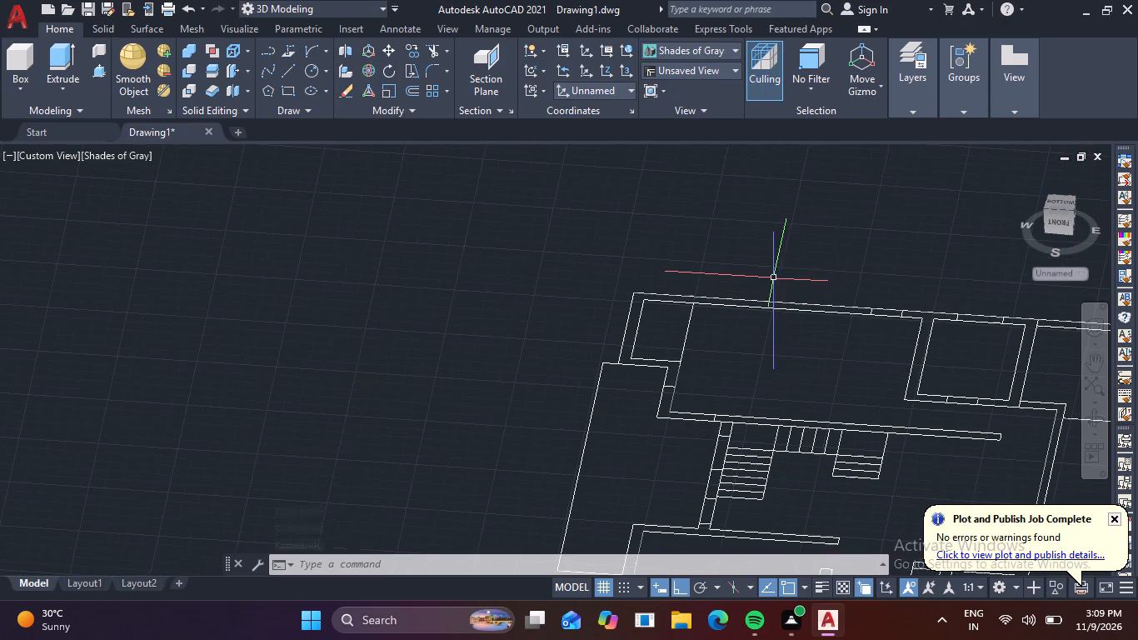
middle_drag(625, 342, 464, 298)
scroll(462, 298, up, 1)
scroll(549, 292, down, 2)
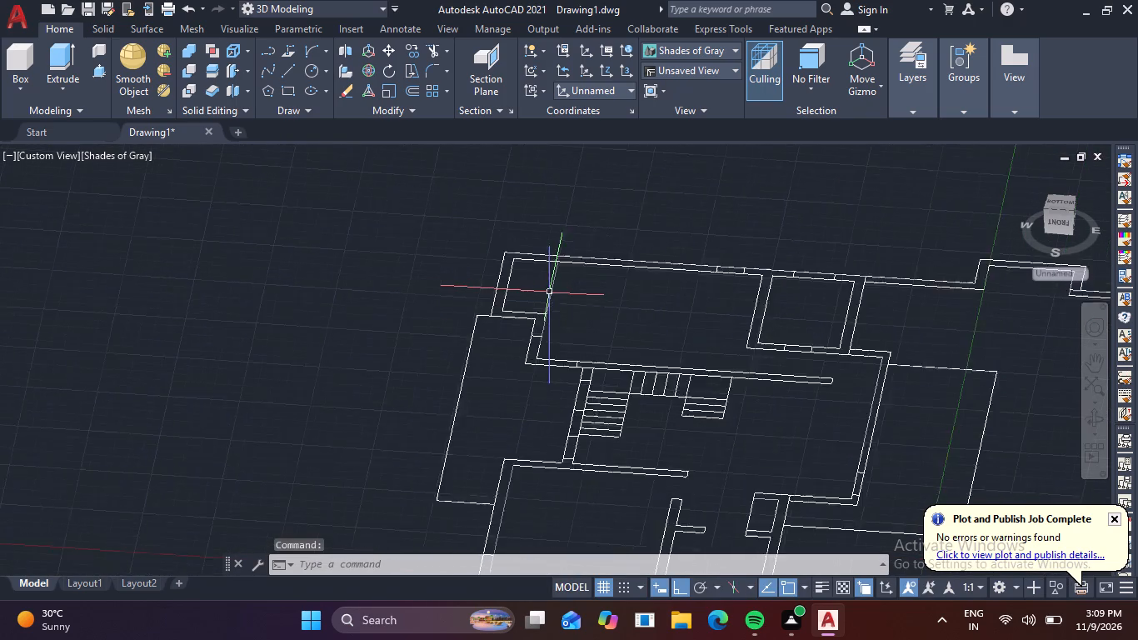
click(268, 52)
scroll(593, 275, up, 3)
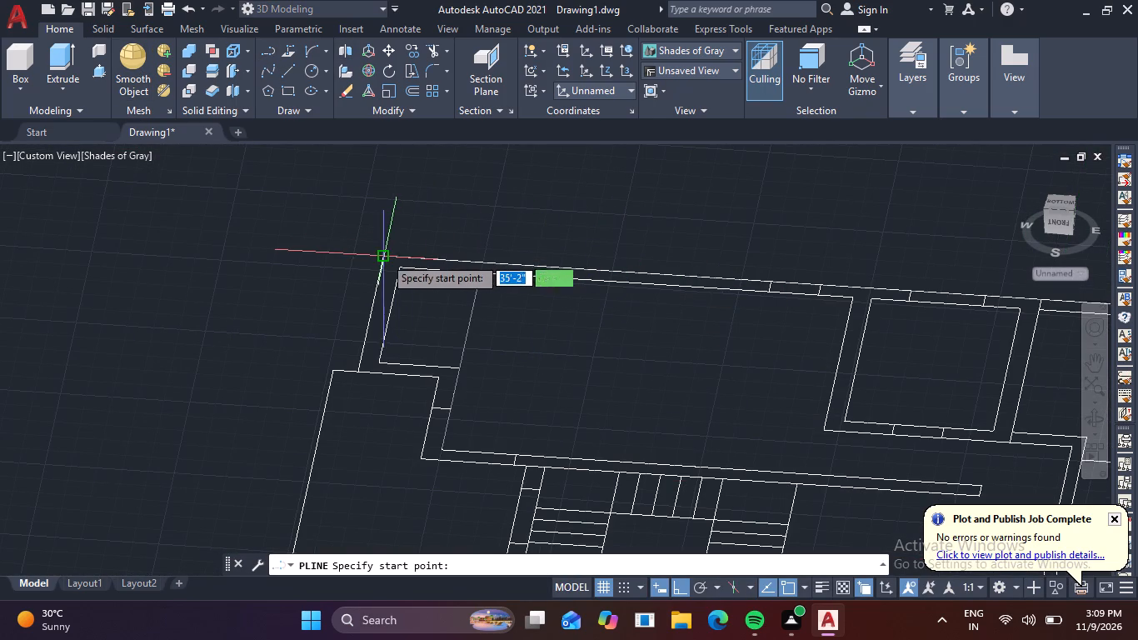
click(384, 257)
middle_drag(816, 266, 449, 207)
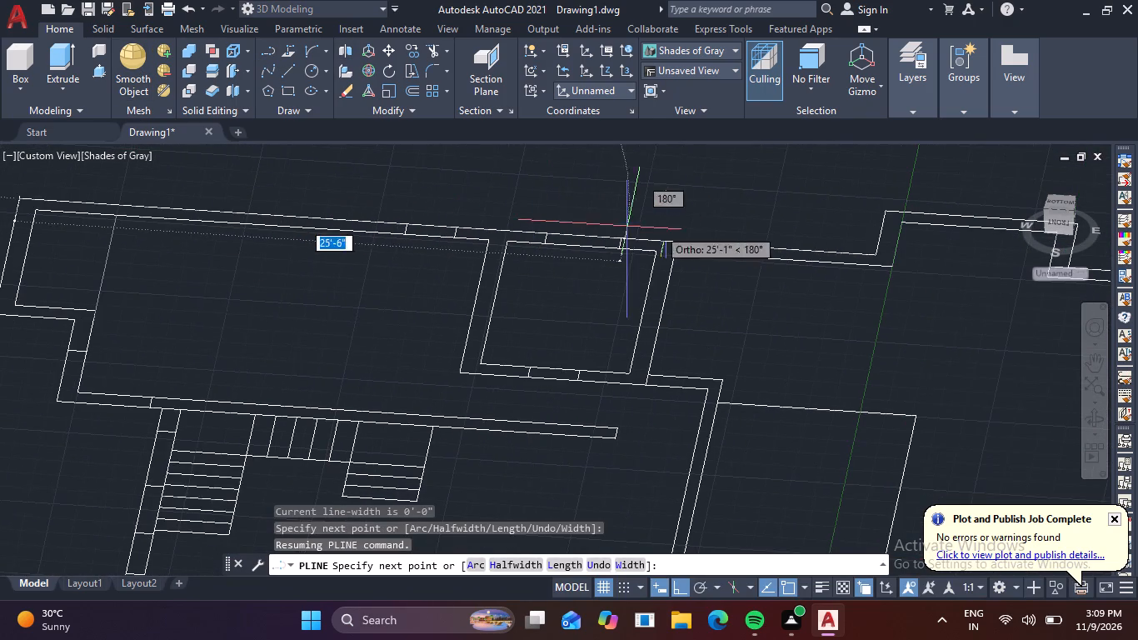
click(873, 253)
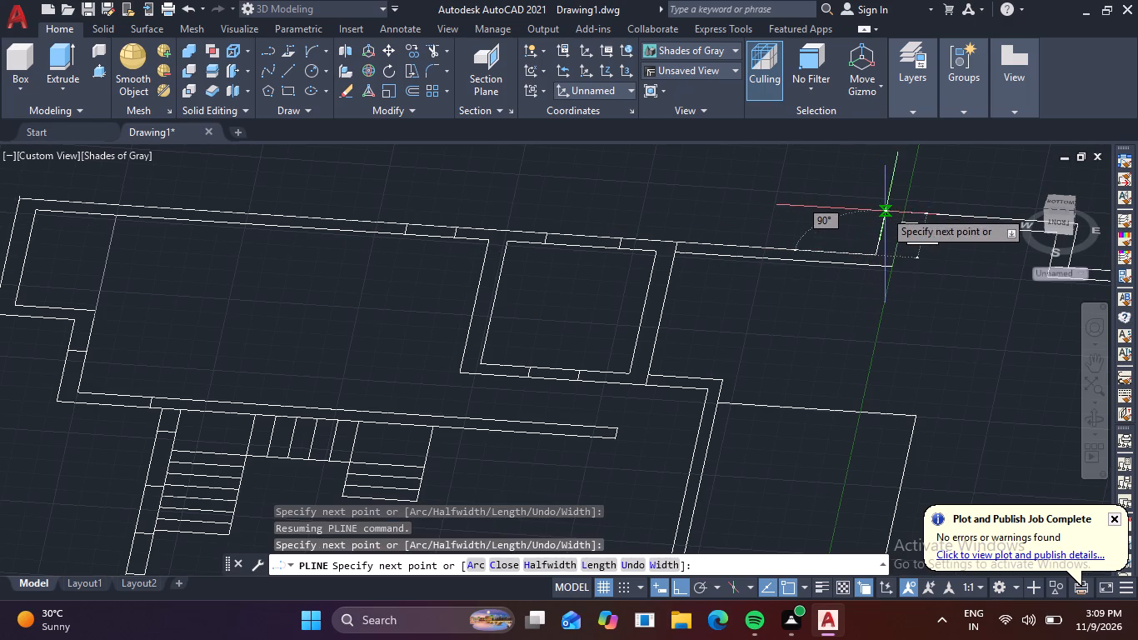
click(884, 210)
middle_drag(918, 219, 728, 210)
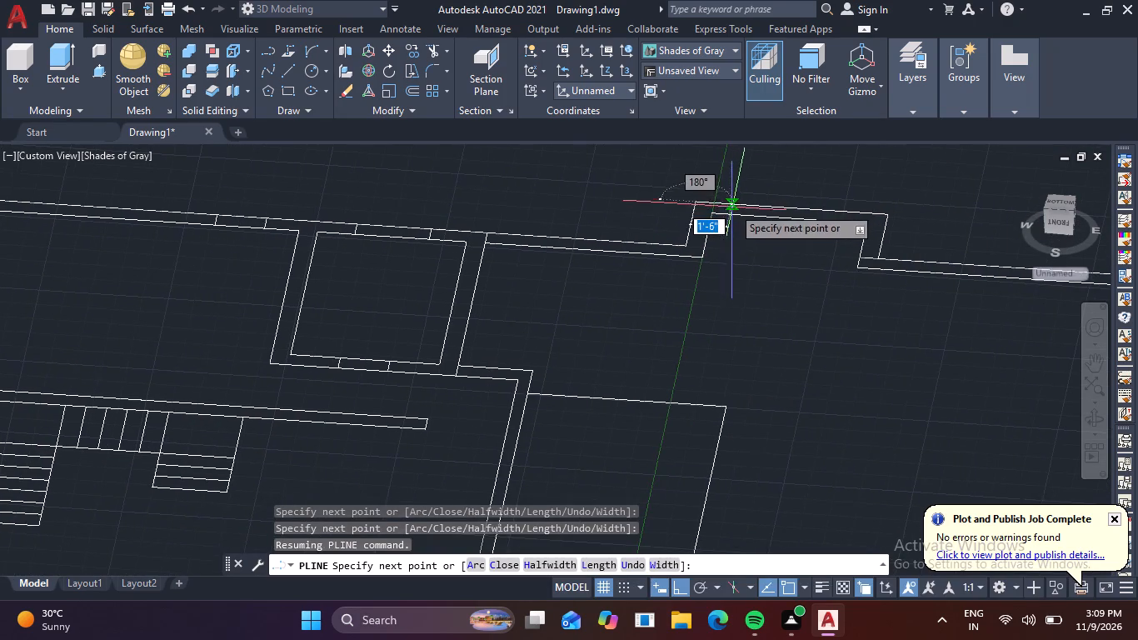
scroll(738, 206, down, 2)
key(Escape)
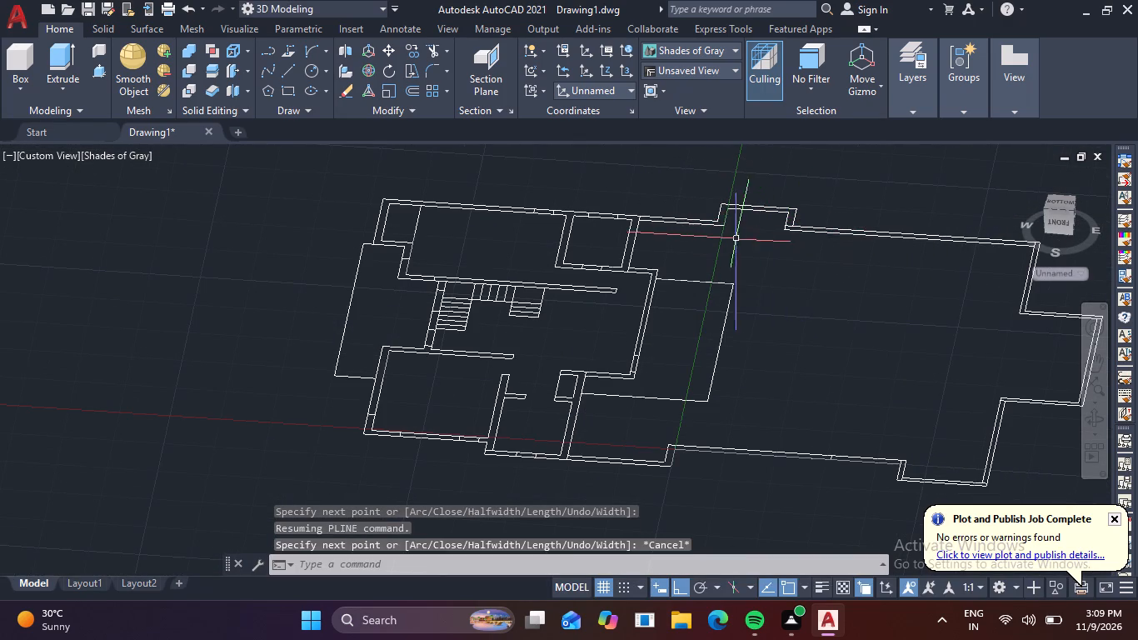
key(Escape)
Start a polyline at the staircase plan's outer corner, trace the long outer wall, turn in along the small square room, and continue 3' to the wall corner.
click(271, 48)
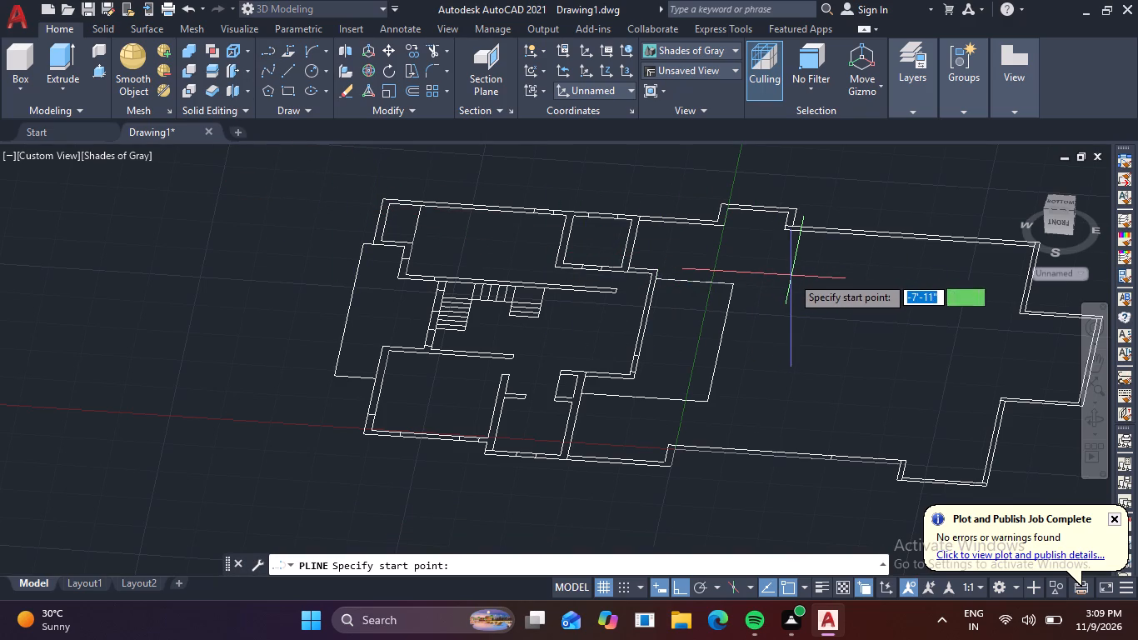
scroll(369, 204, up, 3)
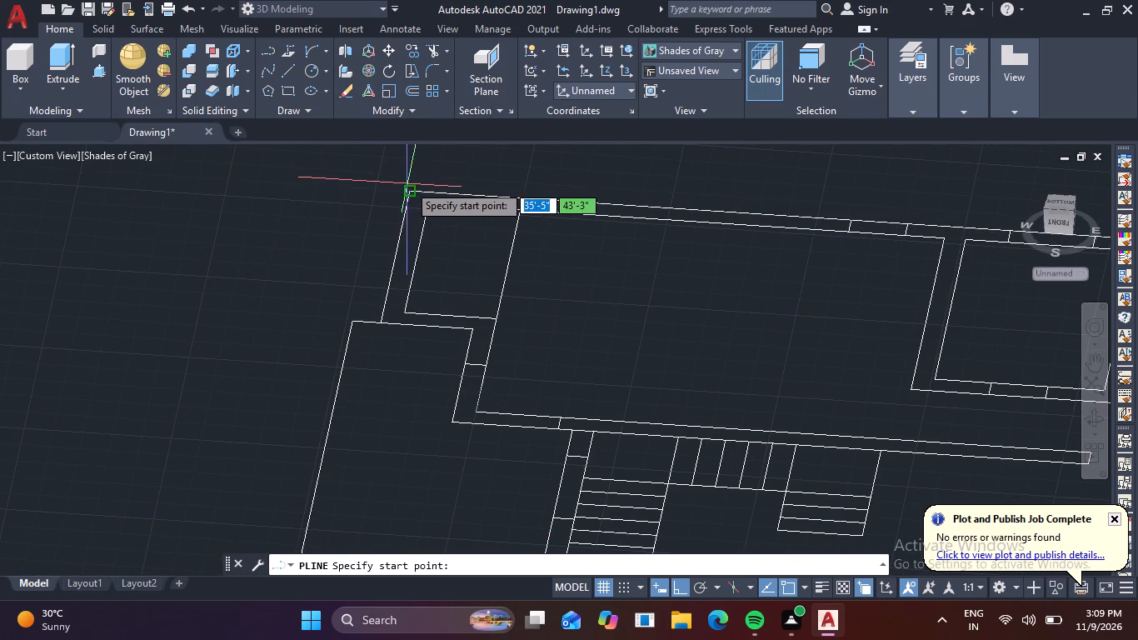
click(412, 188)
middle_drag(757, 187, 516, 167)
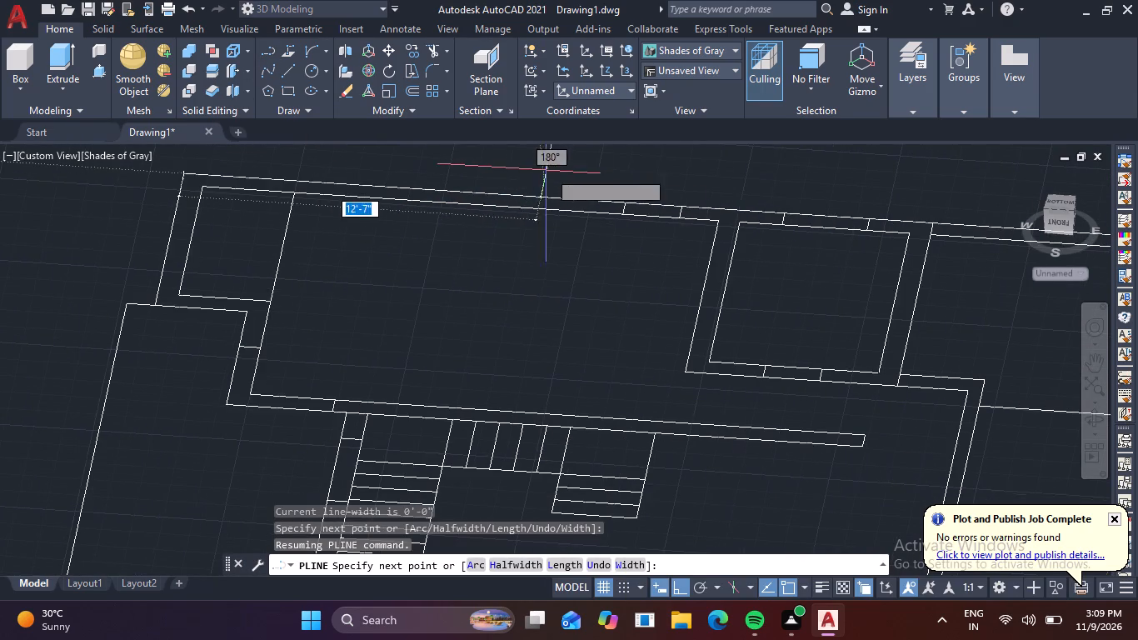
middle_drag(867, 211, 782, 182)
scroll(751, 182, down, 2)
scroll(789, 202, up, 3)
click(789, 168)
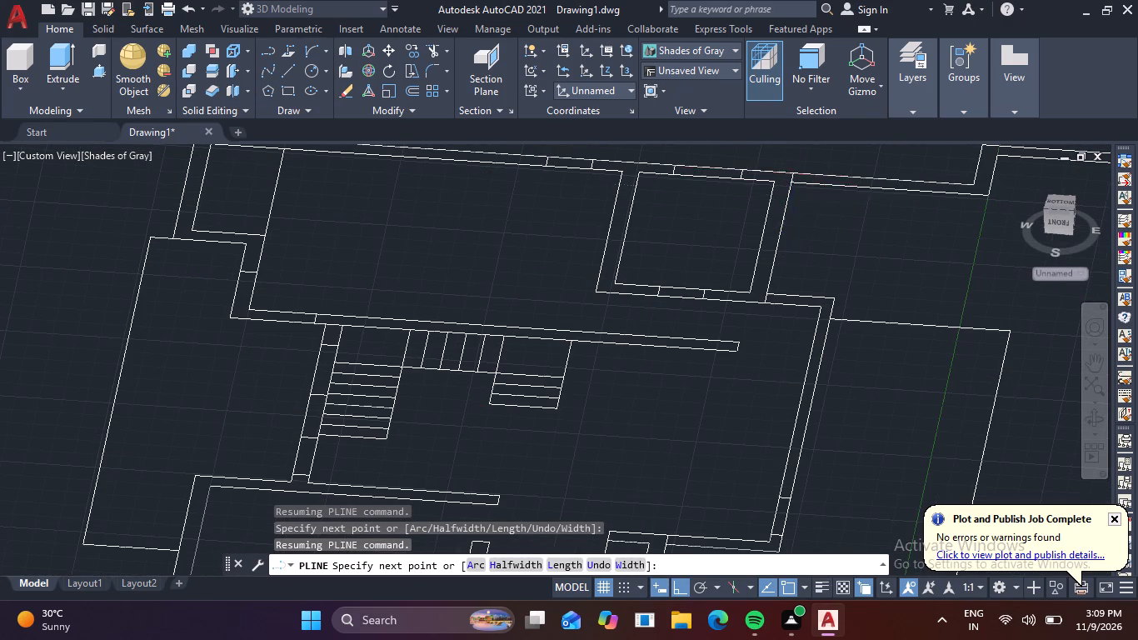
click(773, 297)
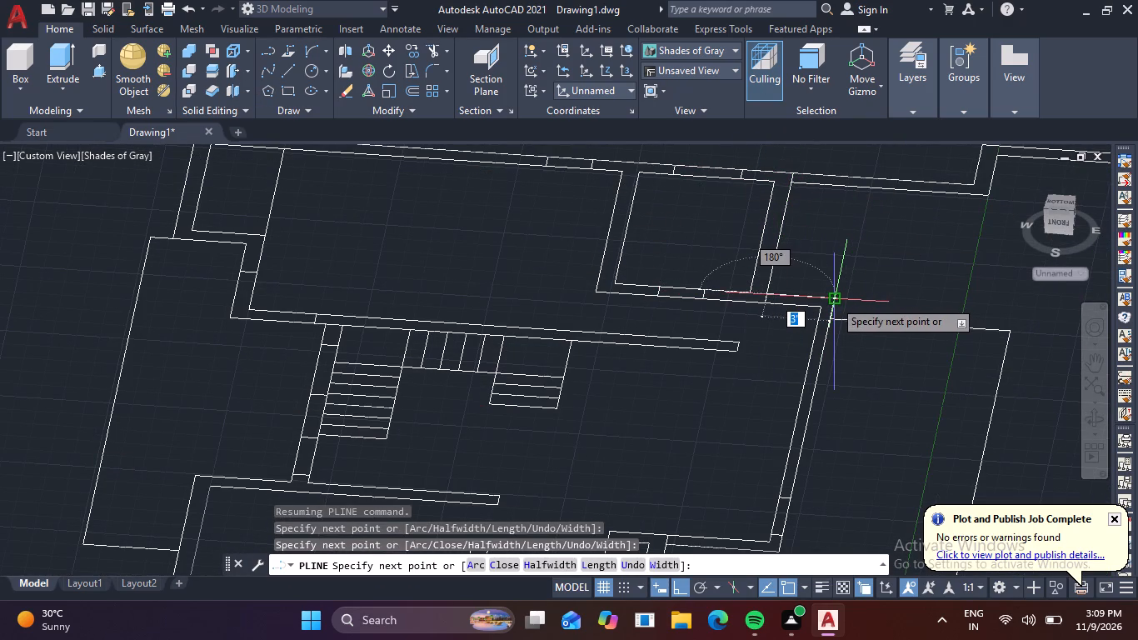
click(834, 300)
Continue the polyline along the outer face of the stair hall's side wall to its corner and back to the cross-wall junction.
scroll(838, 367, down, 1)
middle_drag(831, 402, 837, 278)
scroll(809, 356, up, 2)
click(808, 359)
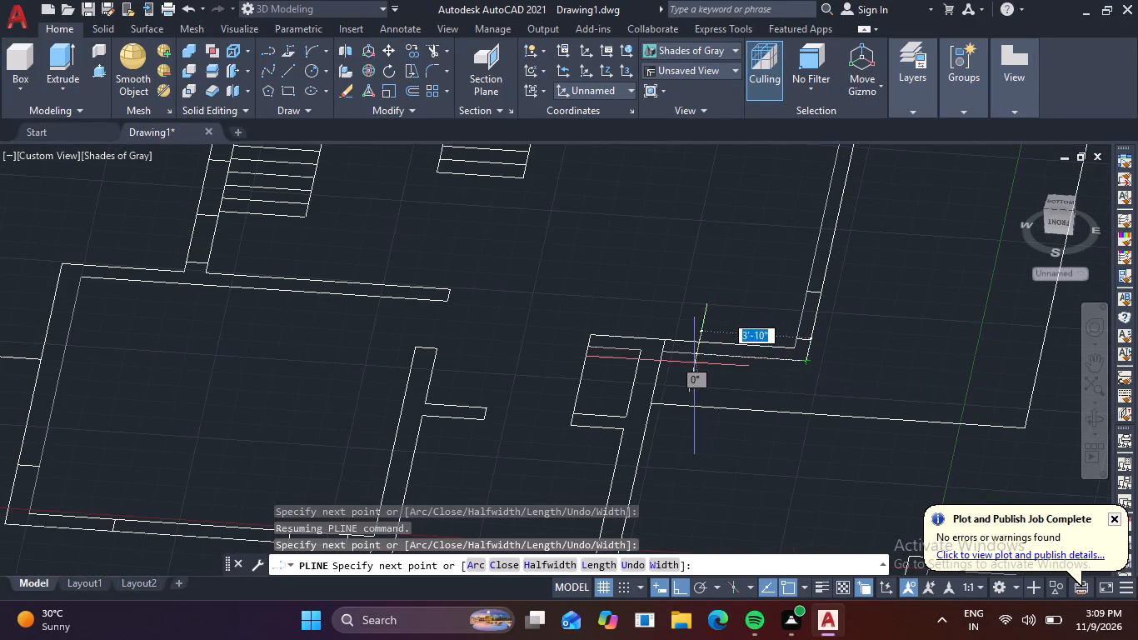
click(666, 350)
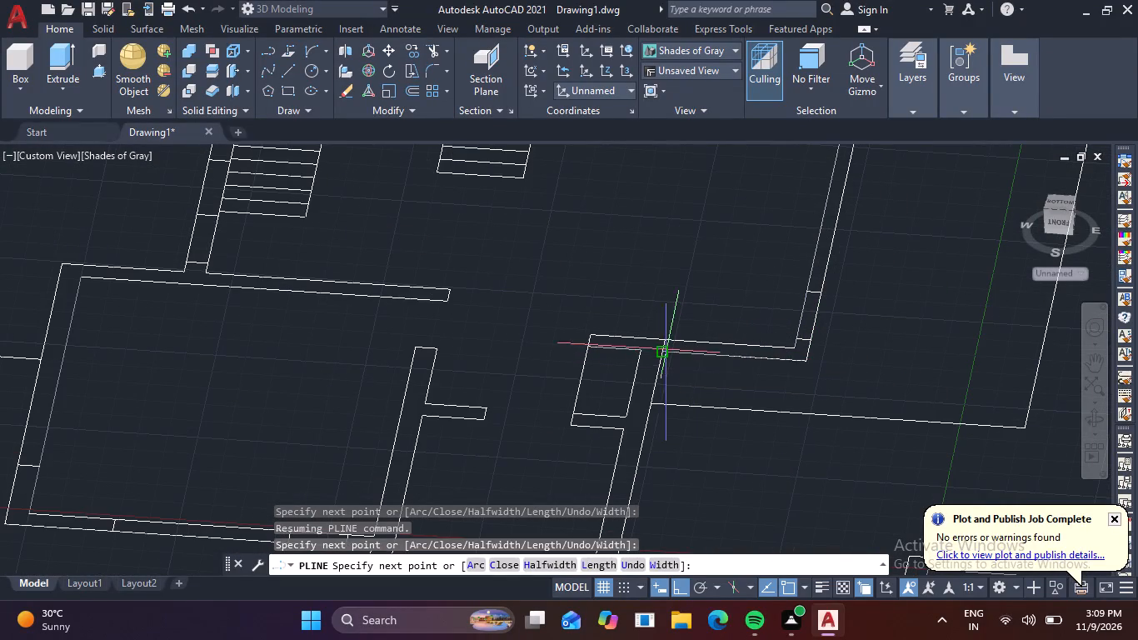
Extend the polyline from the cross-wall junction along the partition wall to the outer face of the opposite exterior wall.
scroll(666, 393, down, 2)
middle_drag(666, 422, 678, 333)
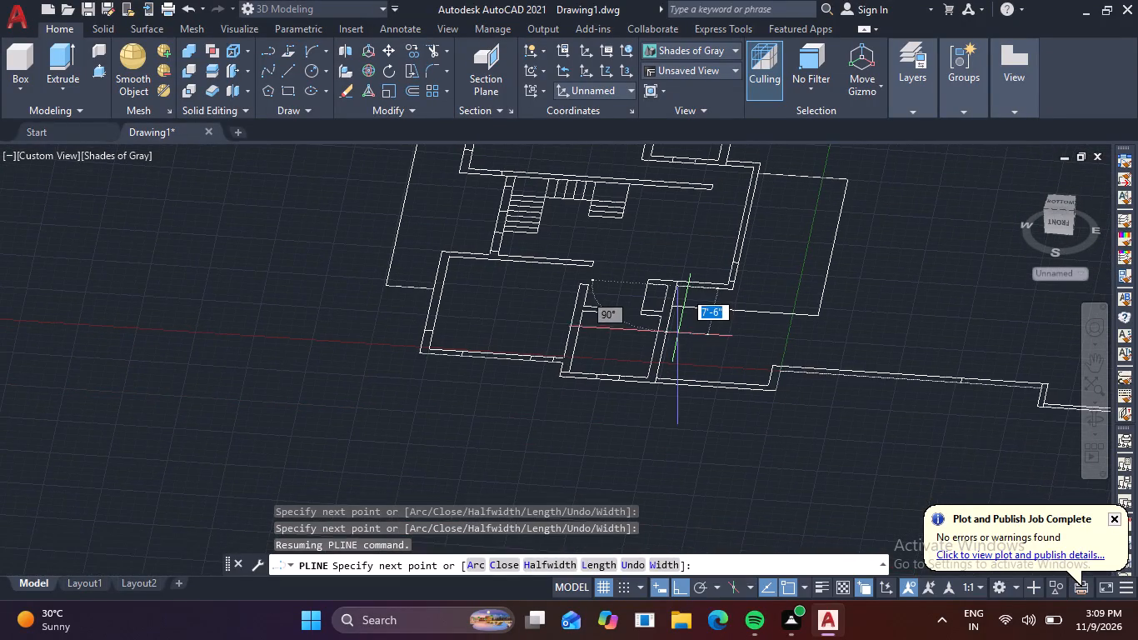
scroll(686, 342, down, 3)
middle_drag(681, 355, 762, 354)
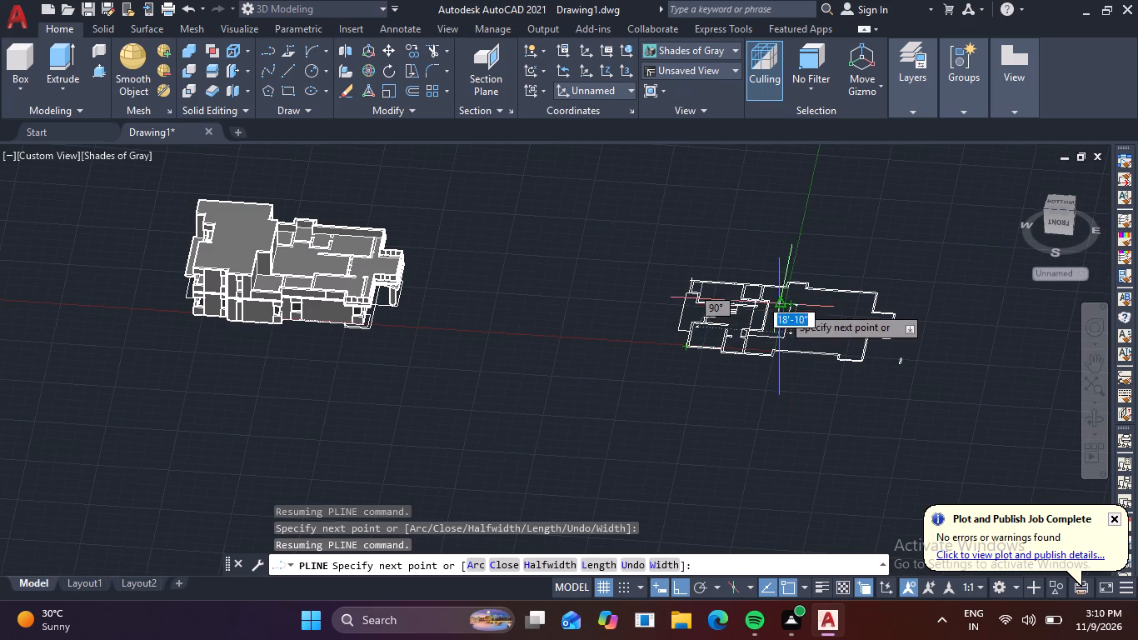
scroll(795, 354, up, 4)
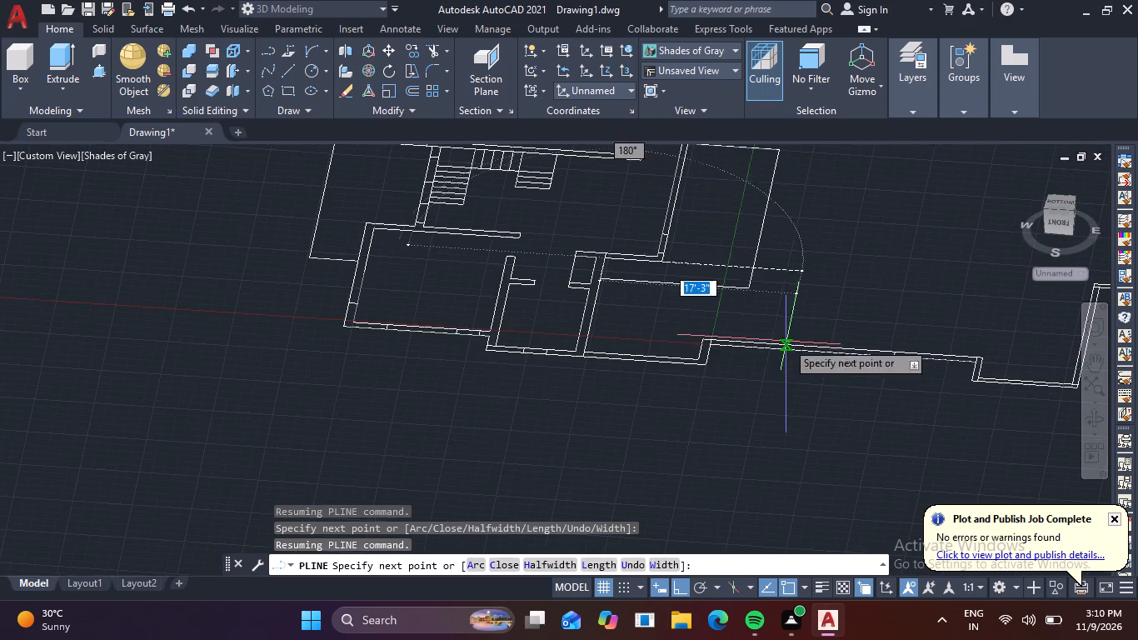
middle_drag(684, 254, 816, 329)
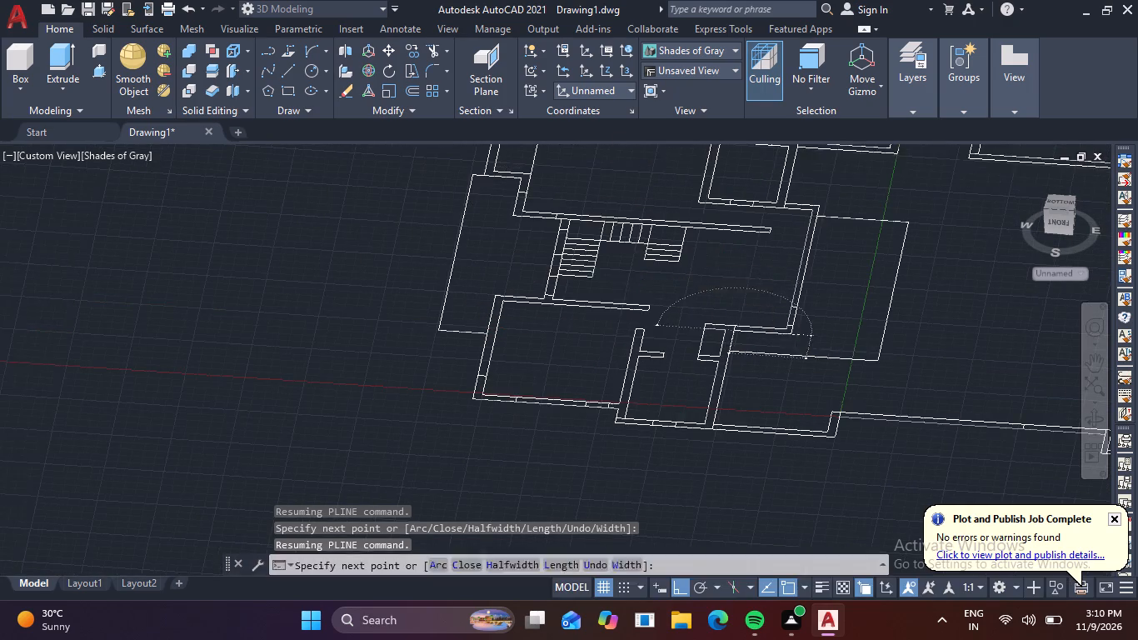
scroll(757, 346, up, 5)
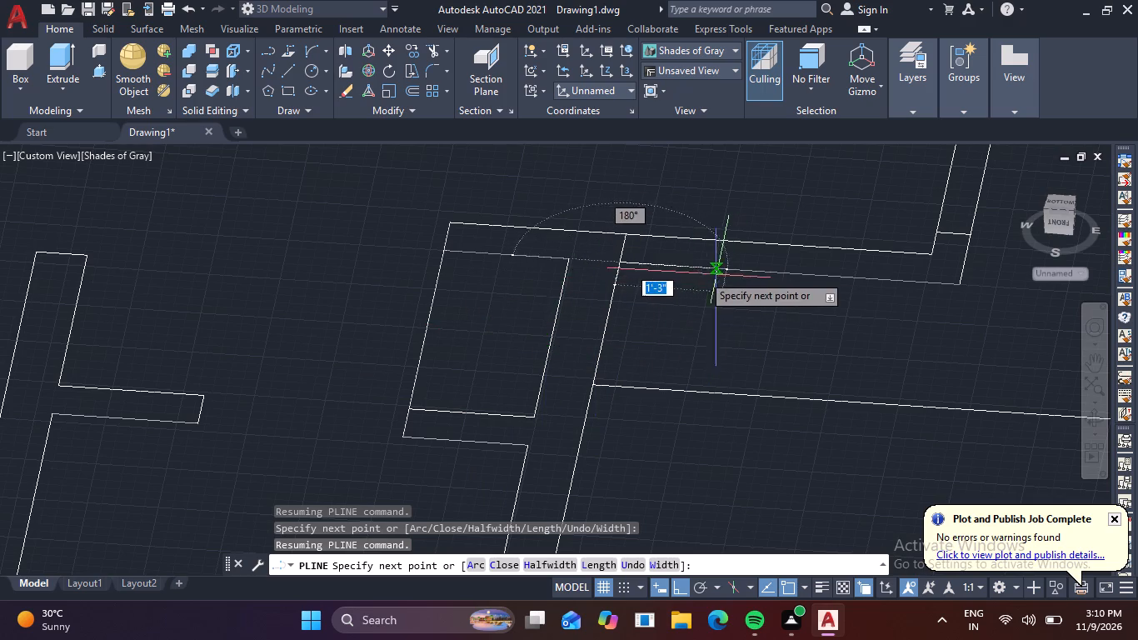
scroll(691, 273, up, 2)
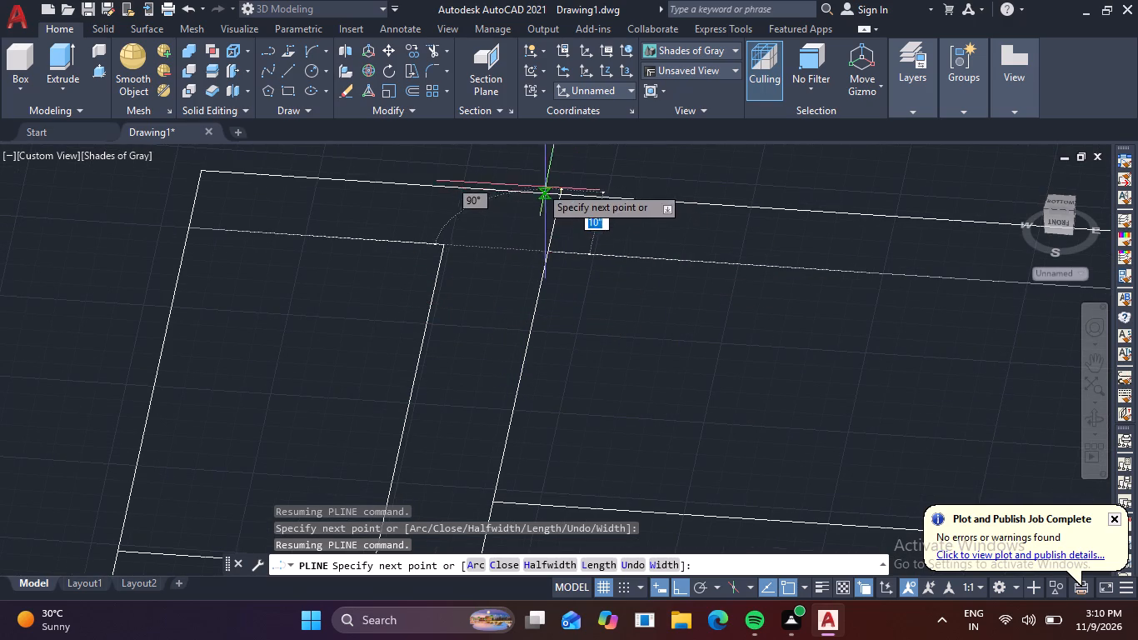
scroll(532, 365, down, 1)
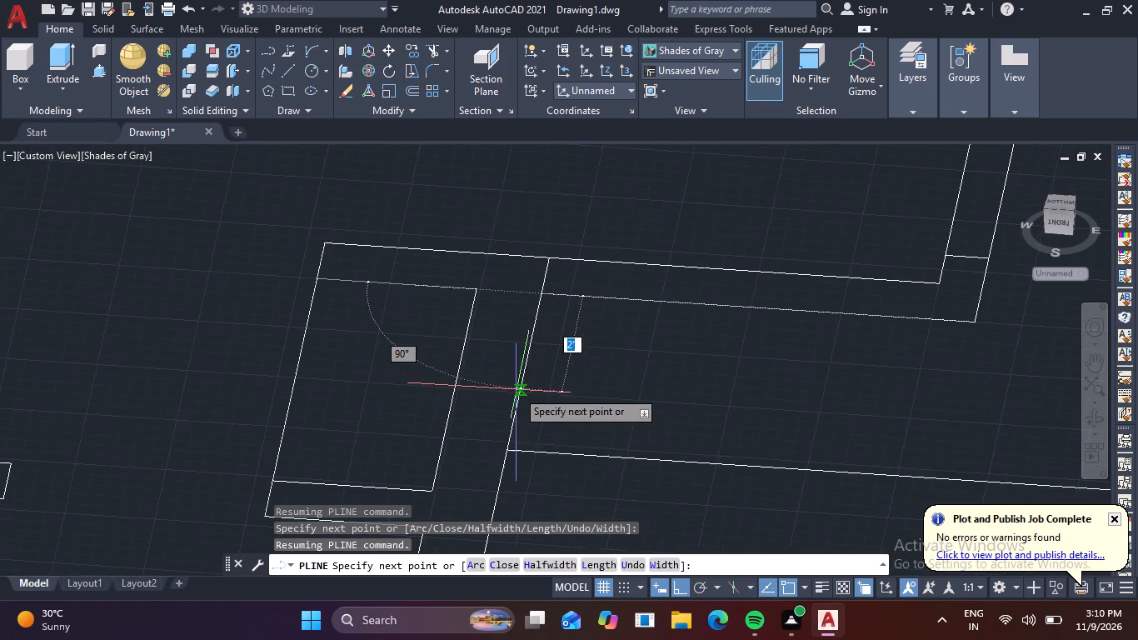
scroll(517, 390, down, 2)
middle_drag(524, 402, 548, 291)
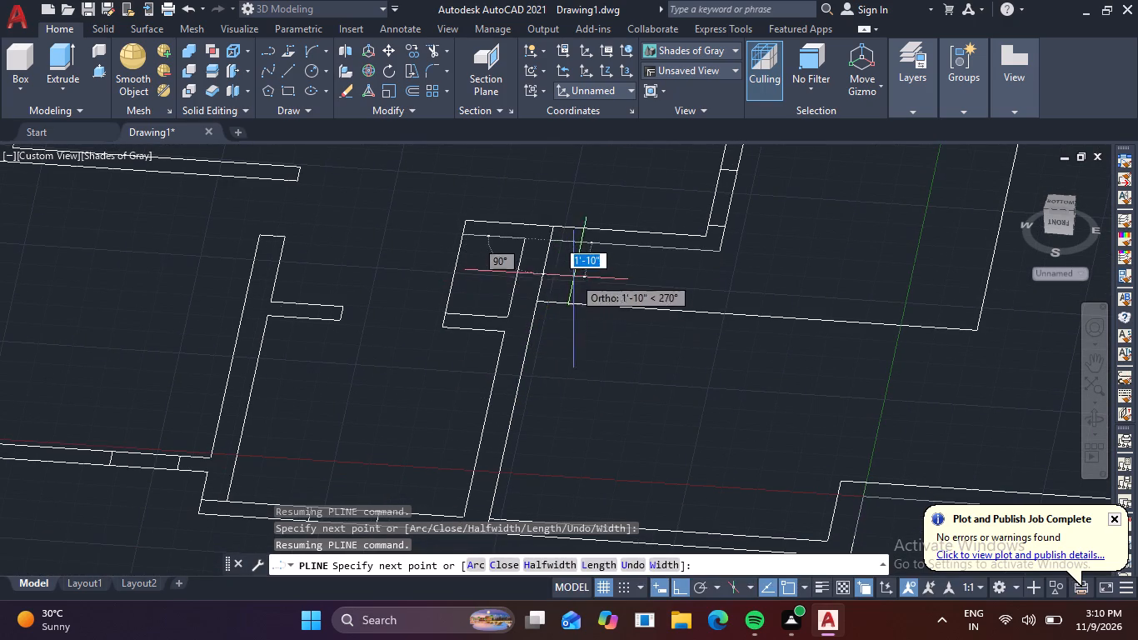
middle_drag(519, 395, 606, 233)
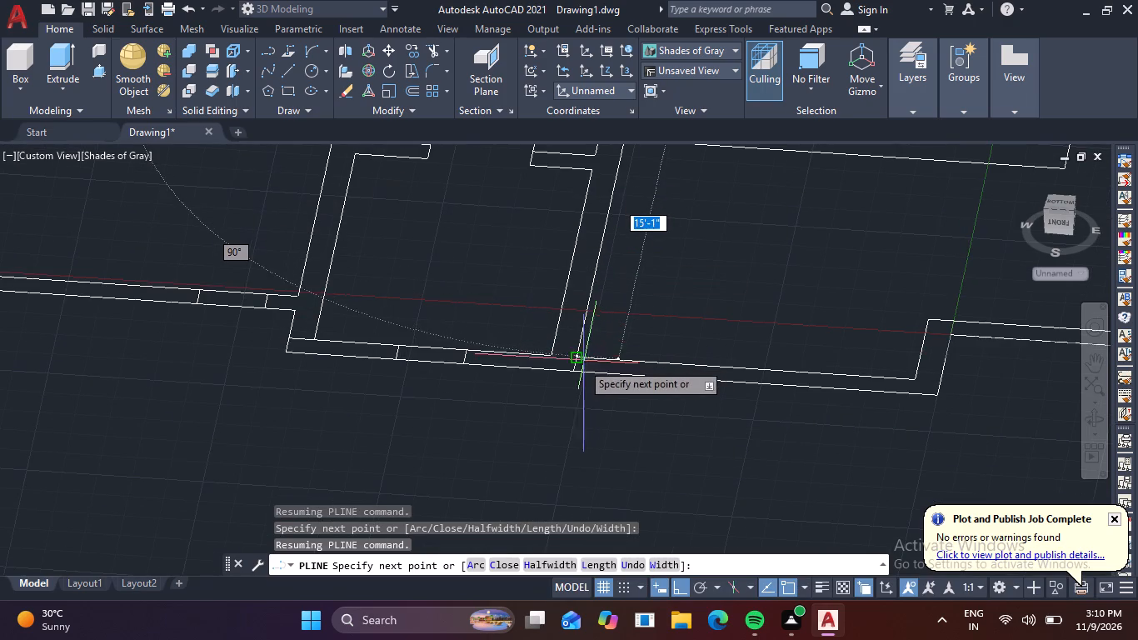
click(574, 375)
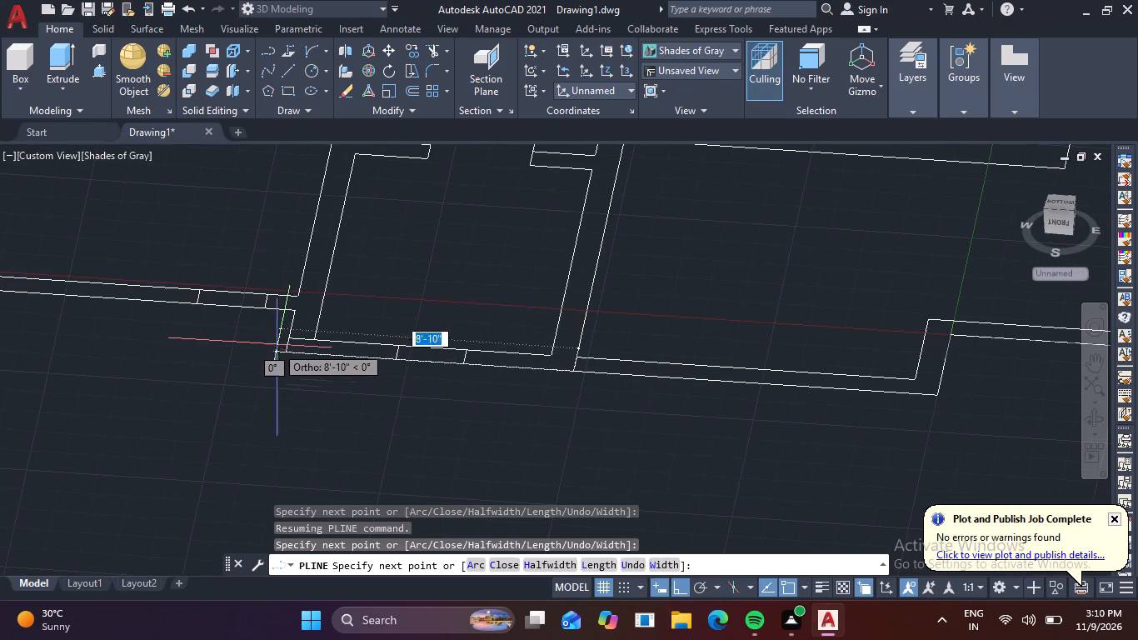
Continue the polyline along the exterior wall, around its small jog to the far outer corner, and about 16'-6" along the side wall.
click(283, 352)
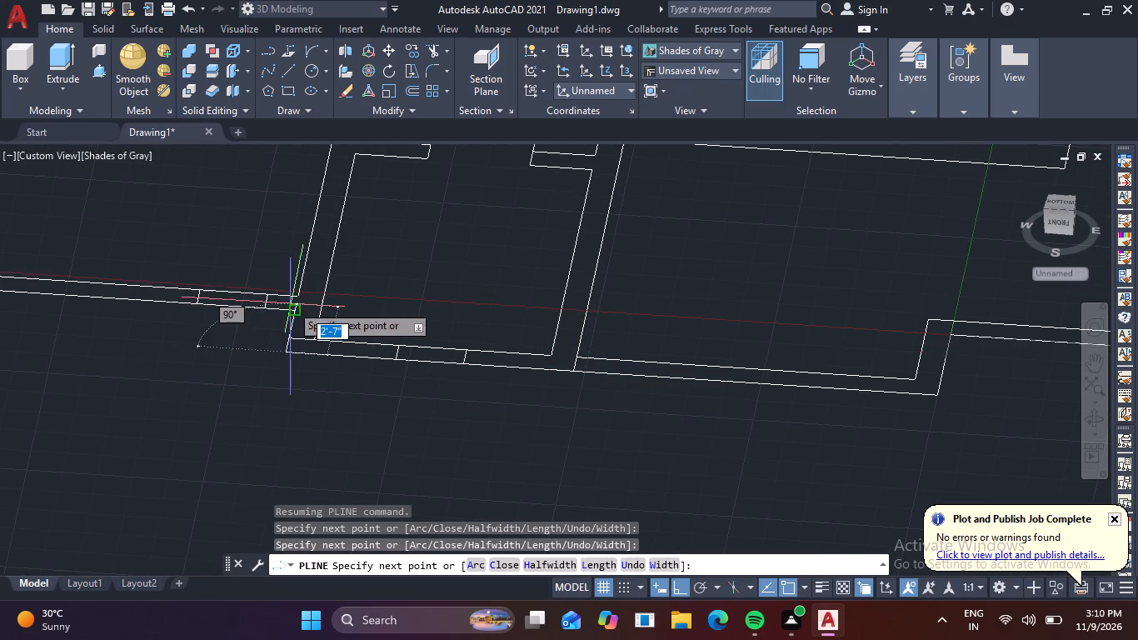
click(290, 309)
middle_drag(194, 304, 749, 312)
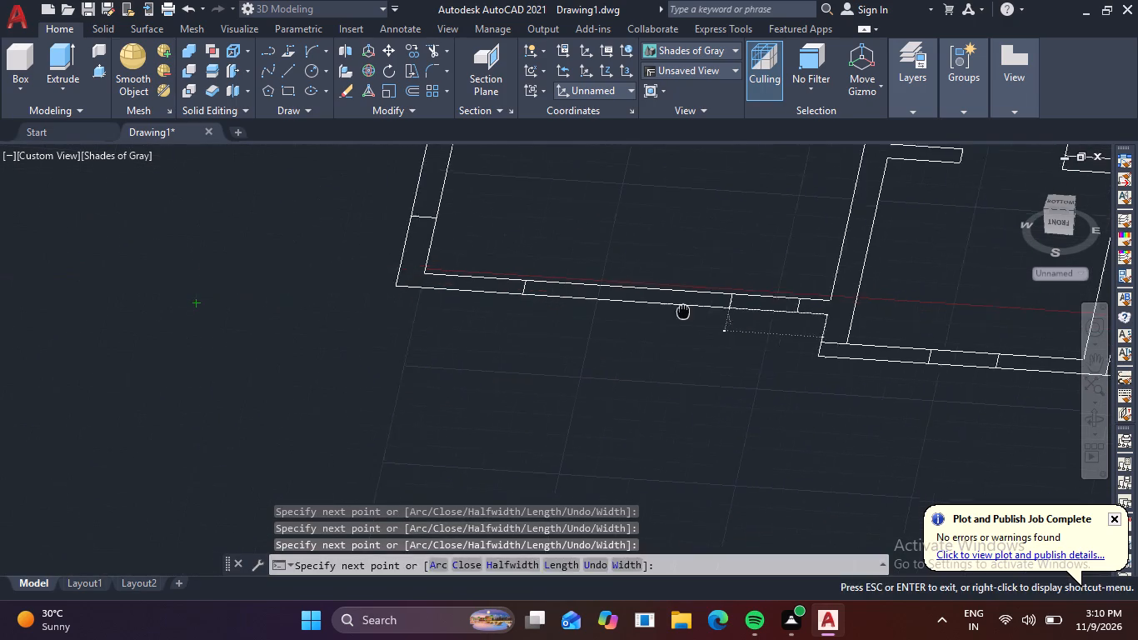
middle_drag(749, 312, 755, 312)
click(417, 287)
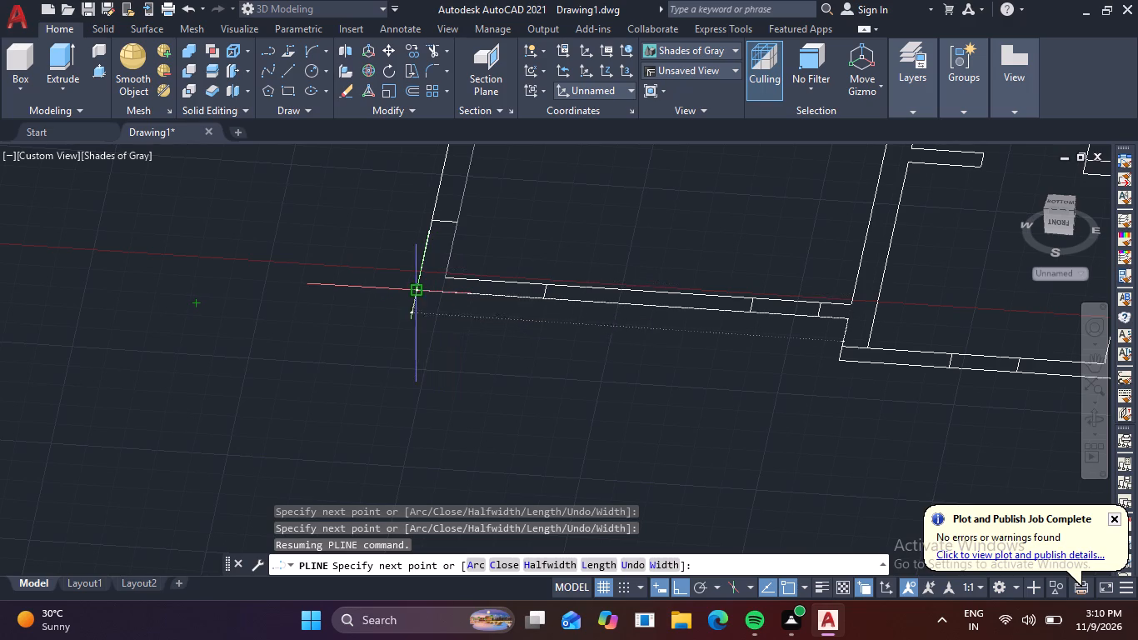
scroll(450, 231, down, 1)
middle_drag(450, 231, 376, 520)
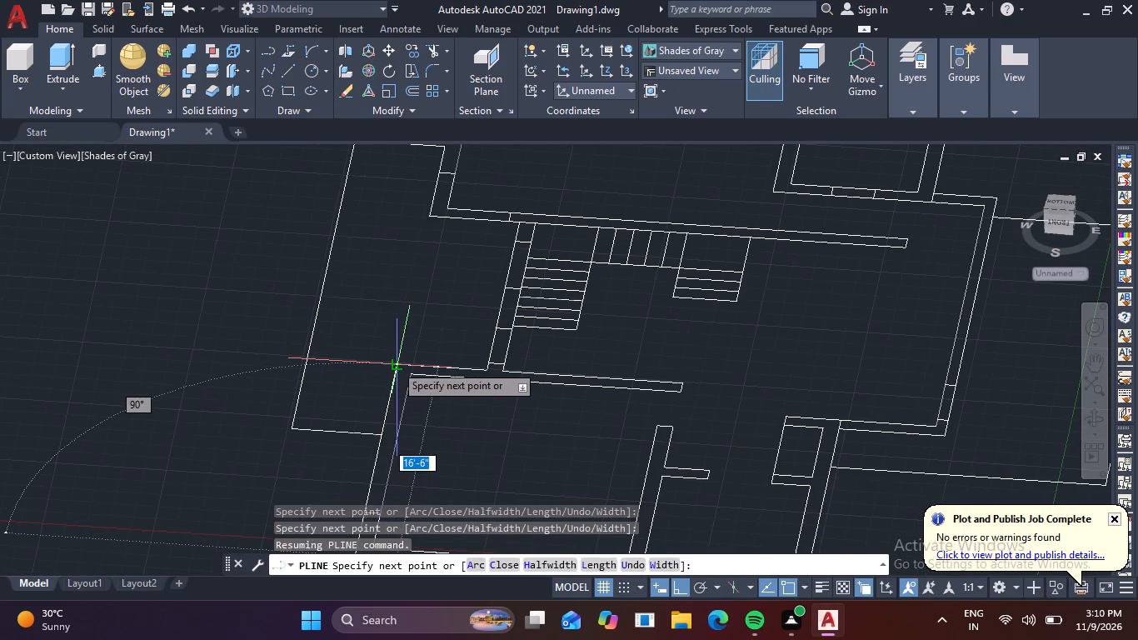
click(397, 361)
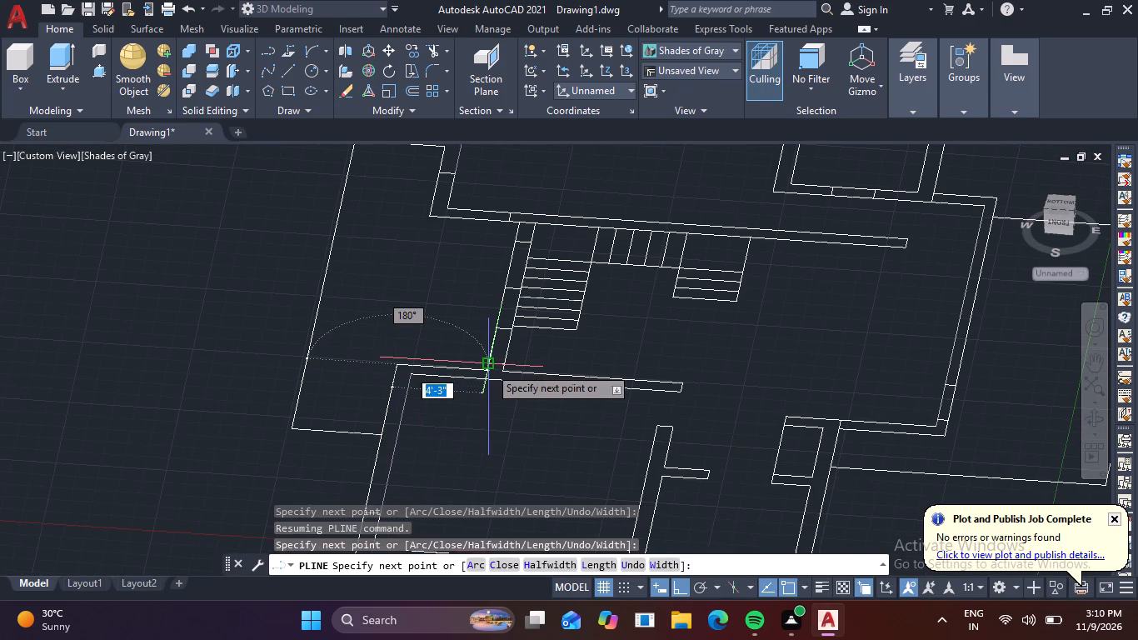
Trace the recessed stair wall and the stepped corners beyond it, bringing the polyline back to its starting corner, and finish it.
click(485, 371)
click(521, 224)
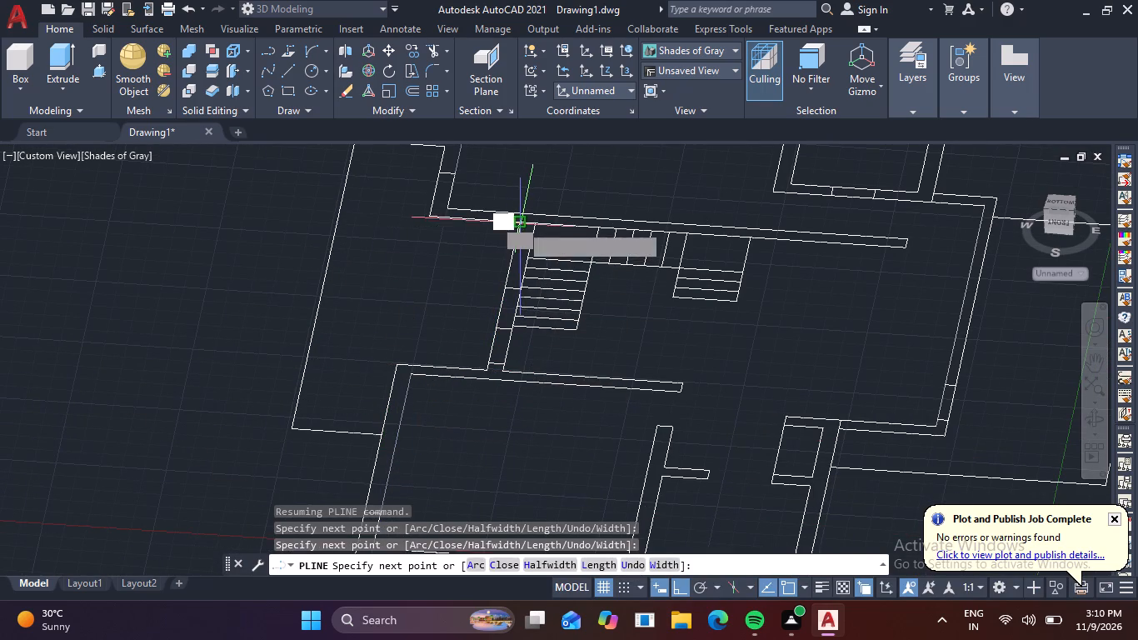
click(432, 212)
middle_drag(434, 182, 432, 192)
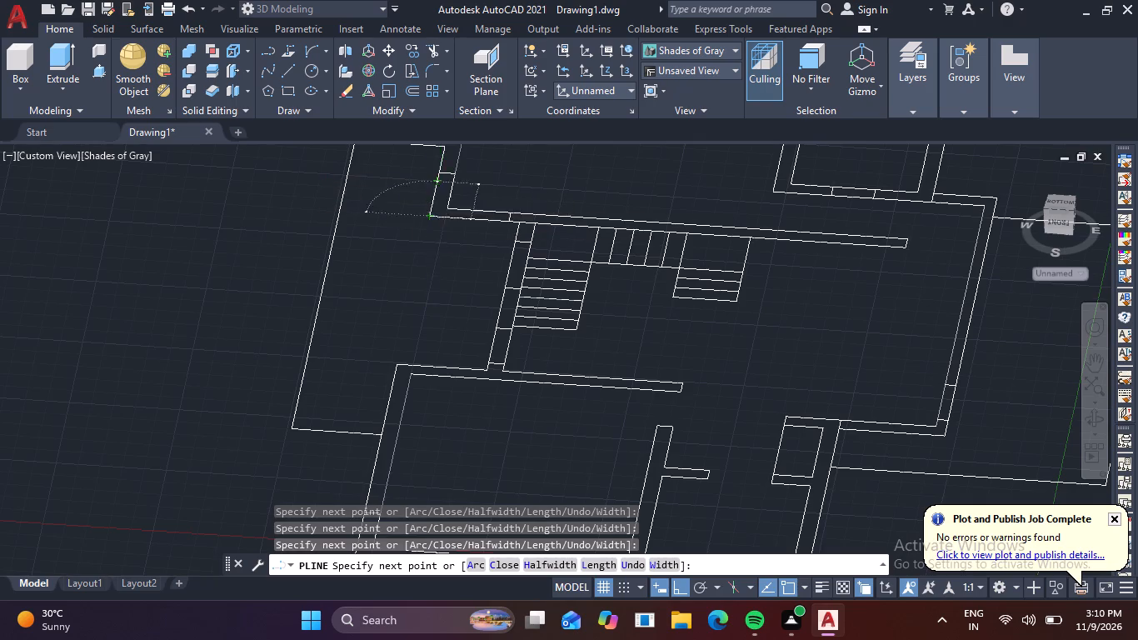
middle_drag(432, 192, 376, 383)
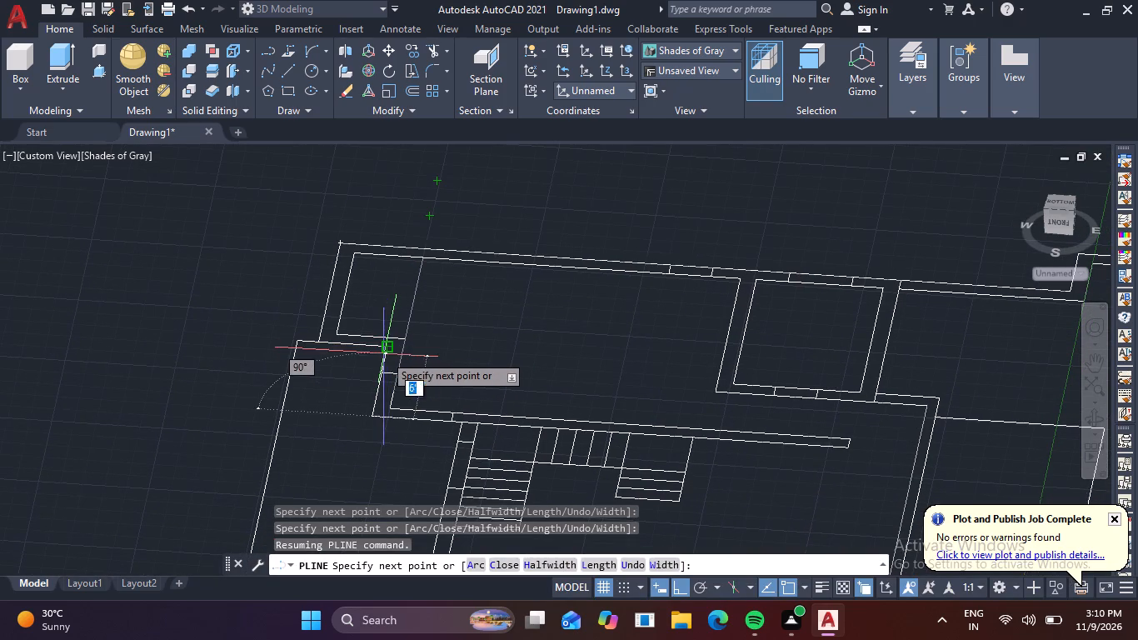
click(387, 348)
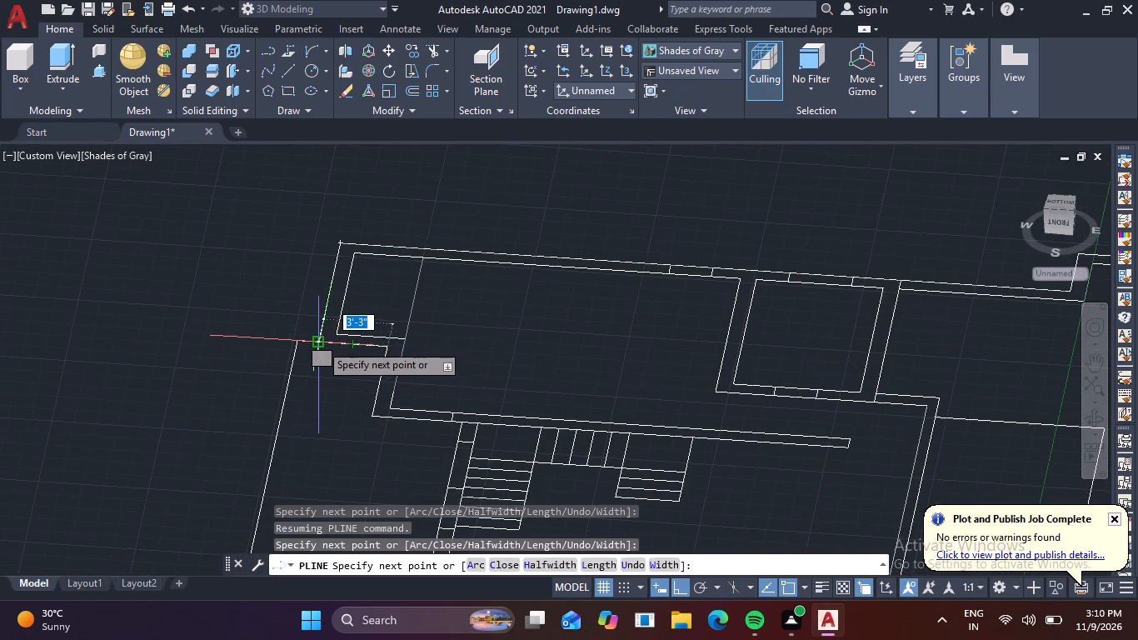
click(320, 343)
click(338, 243)
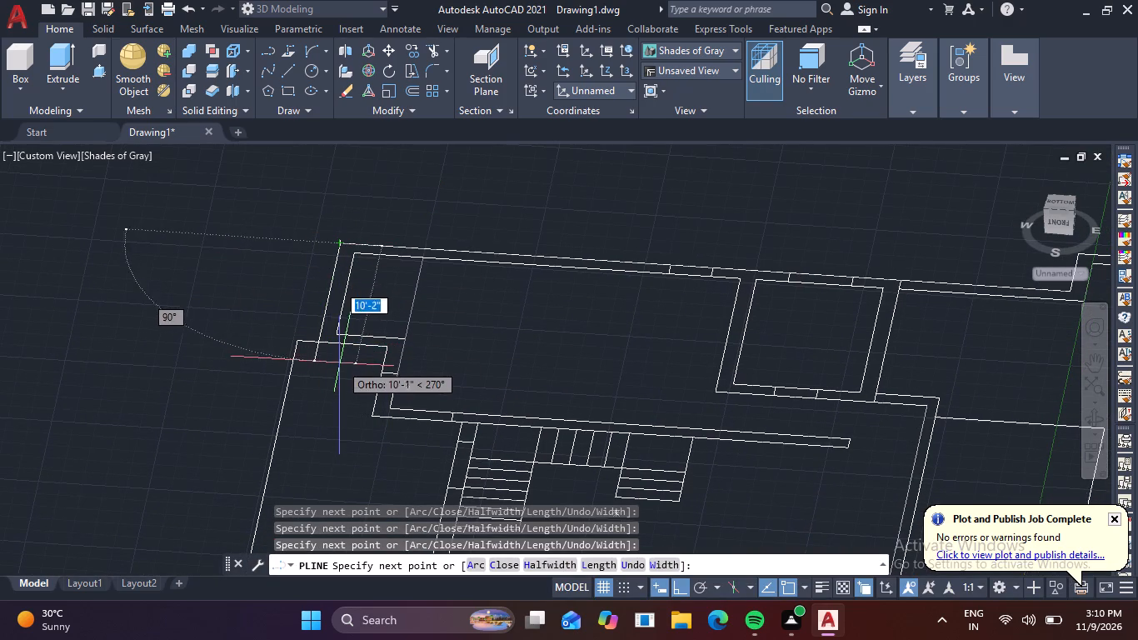
key(Escape)
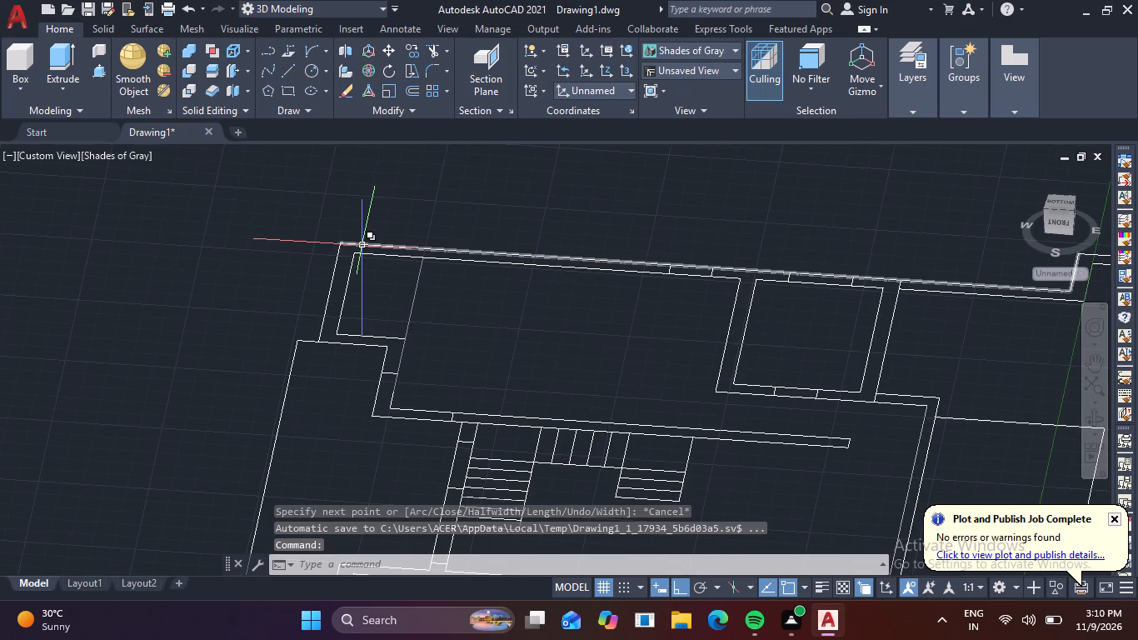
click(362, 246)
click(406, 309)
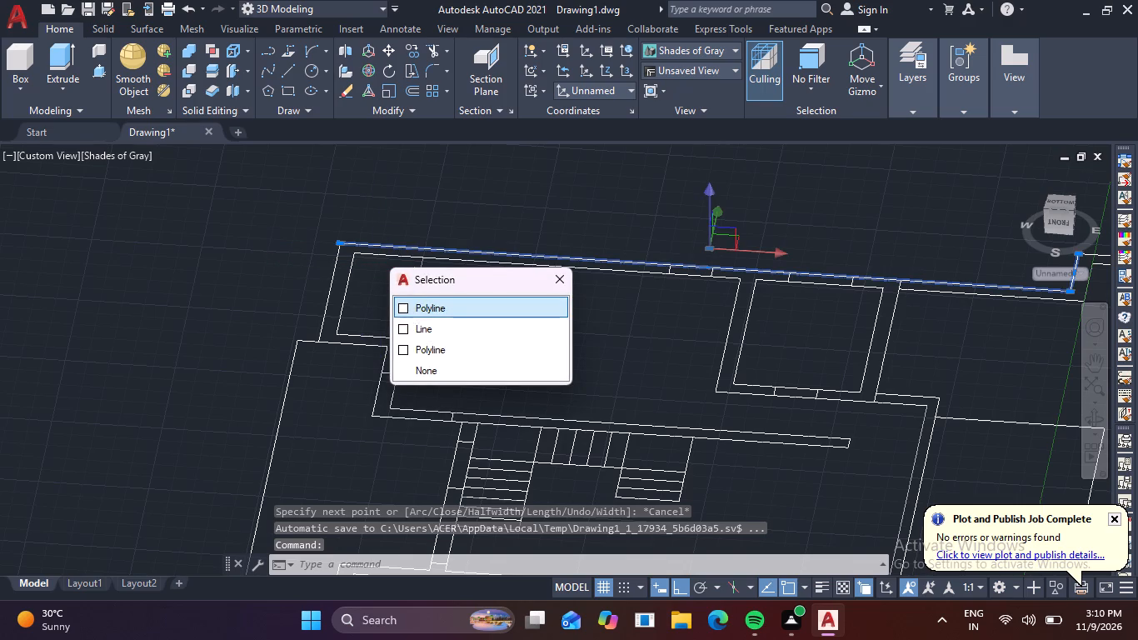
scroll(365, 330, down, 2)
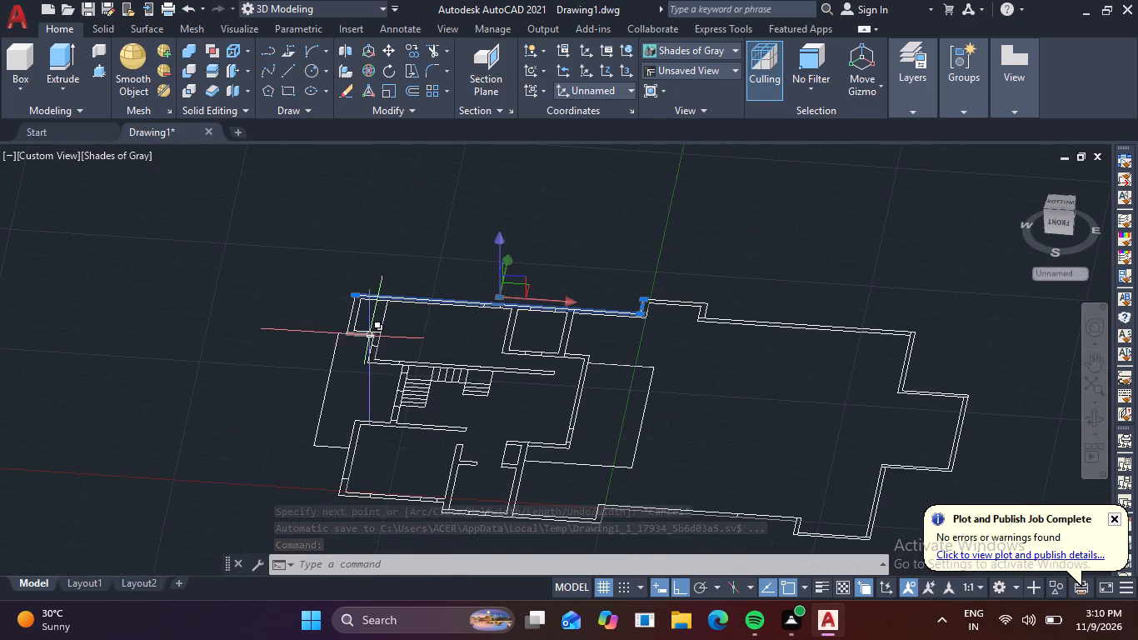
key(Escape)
Move the traced outline polyline off the staircase floor plan into the empty space beyond the plans.
scroll(342, 326, up, 1)
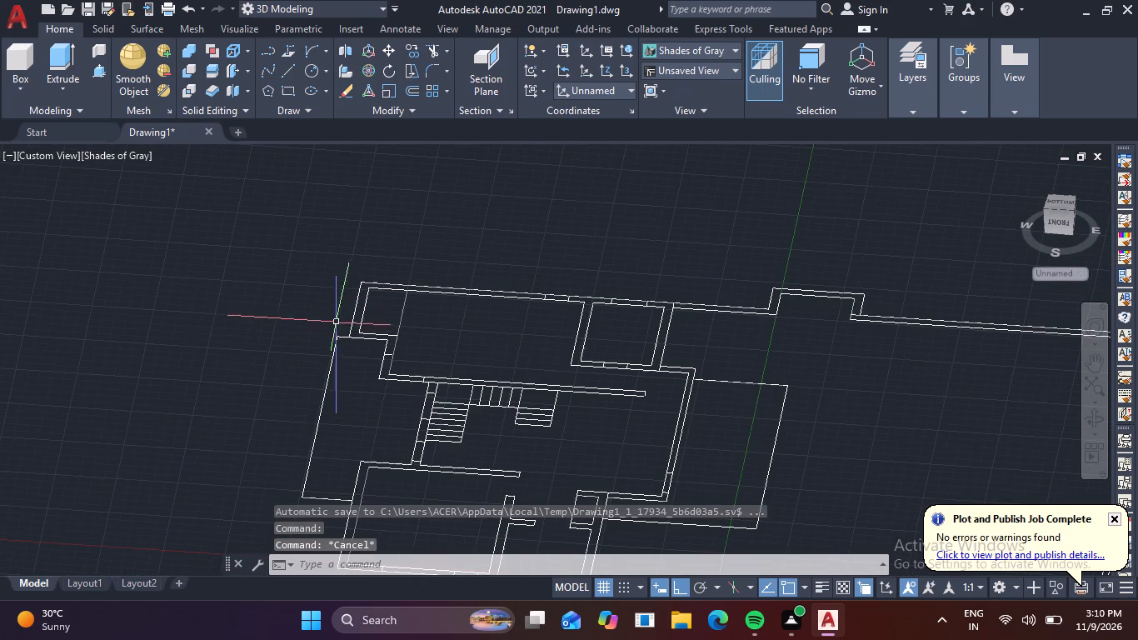
click(352, 314)
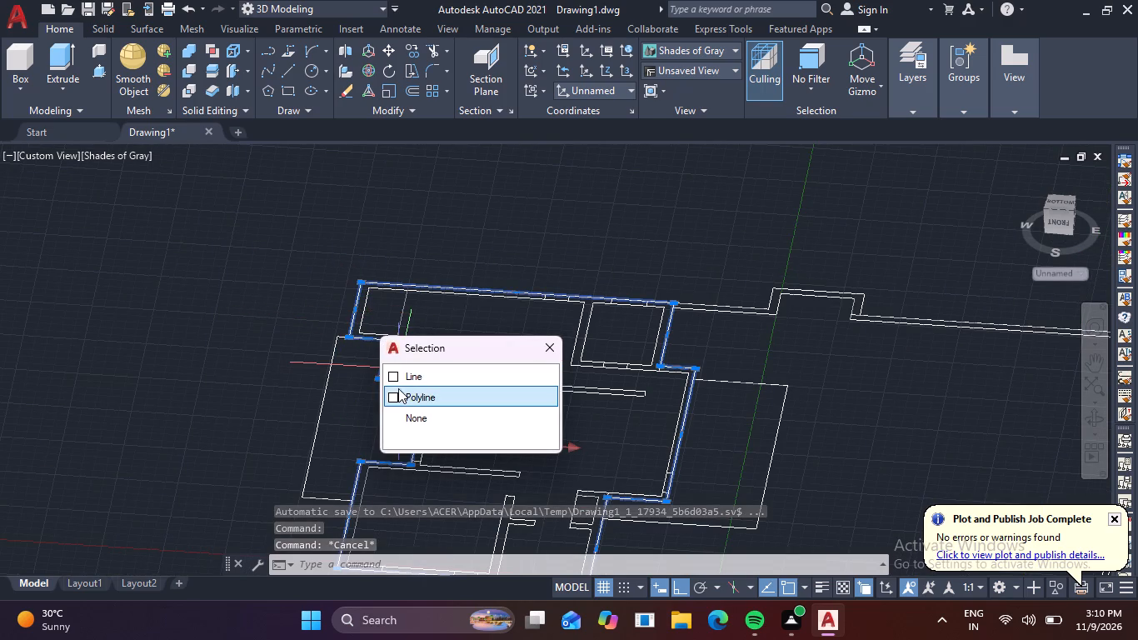
click(397, 393)
key(m)
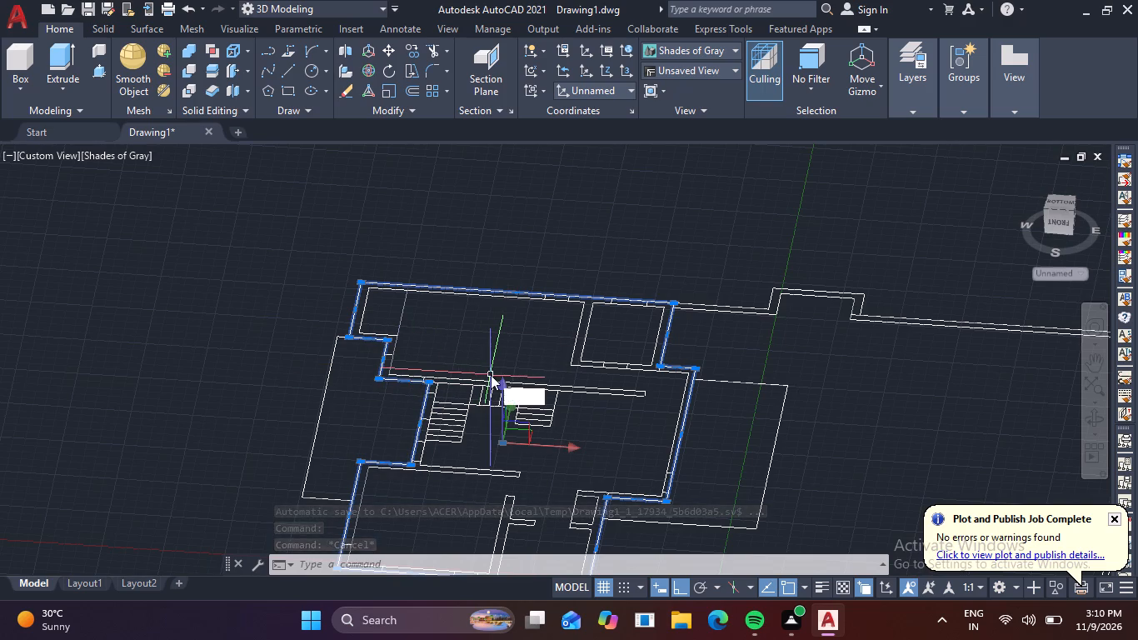
key(space)
click(505, 365)
scroll(576, 356, down, 4)
middle_drag(697, 365, 553, 342)
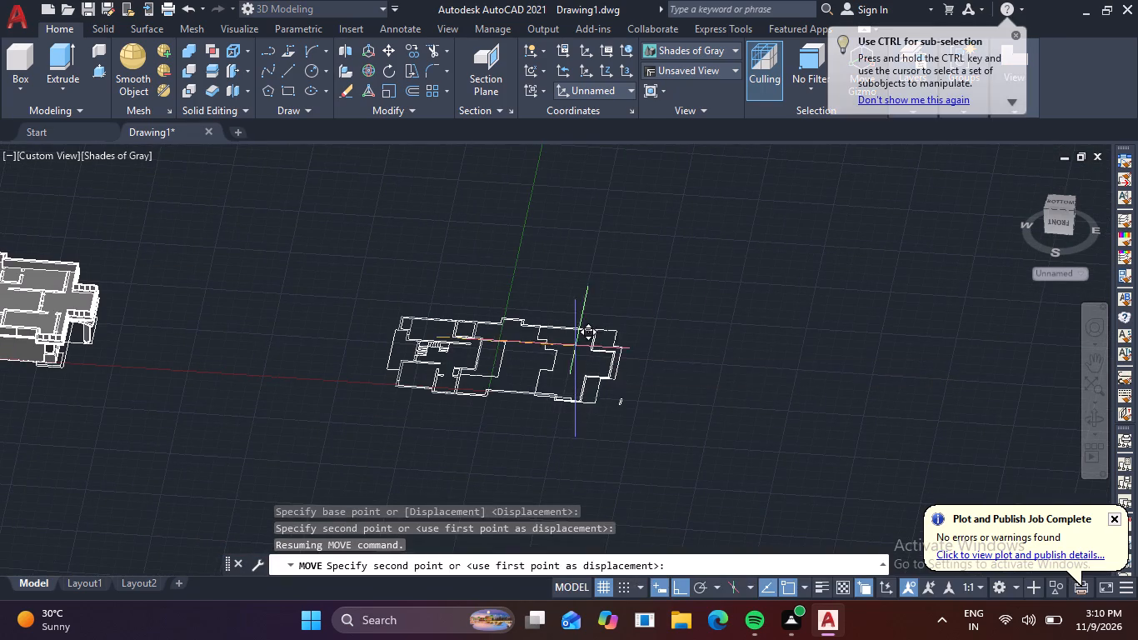
click(745, 362)
key(Escape)
key(Escape)
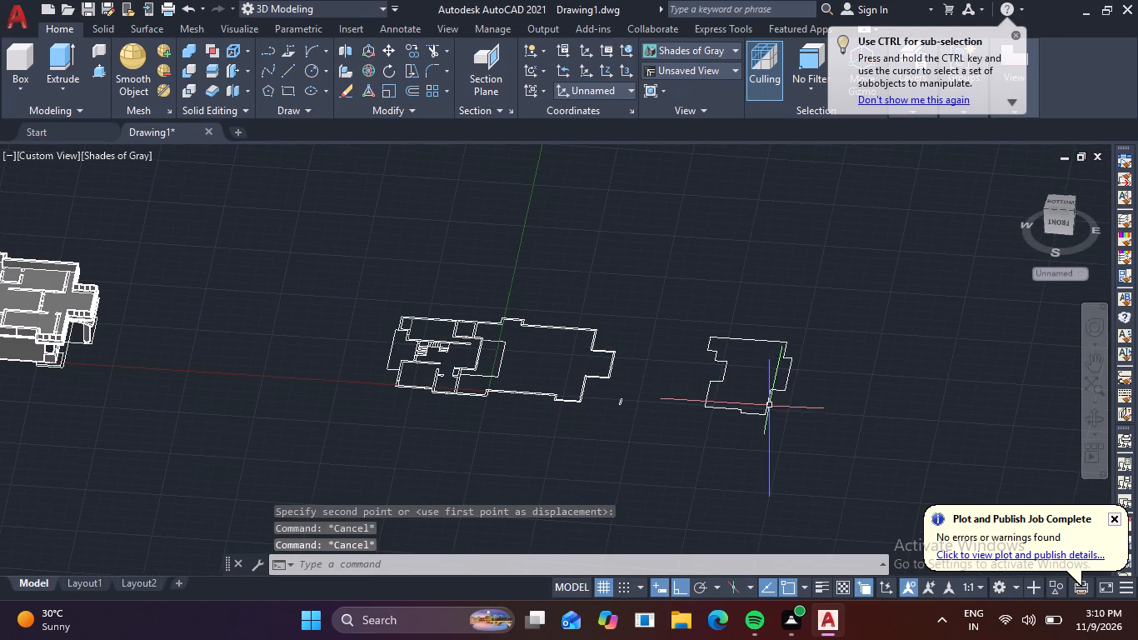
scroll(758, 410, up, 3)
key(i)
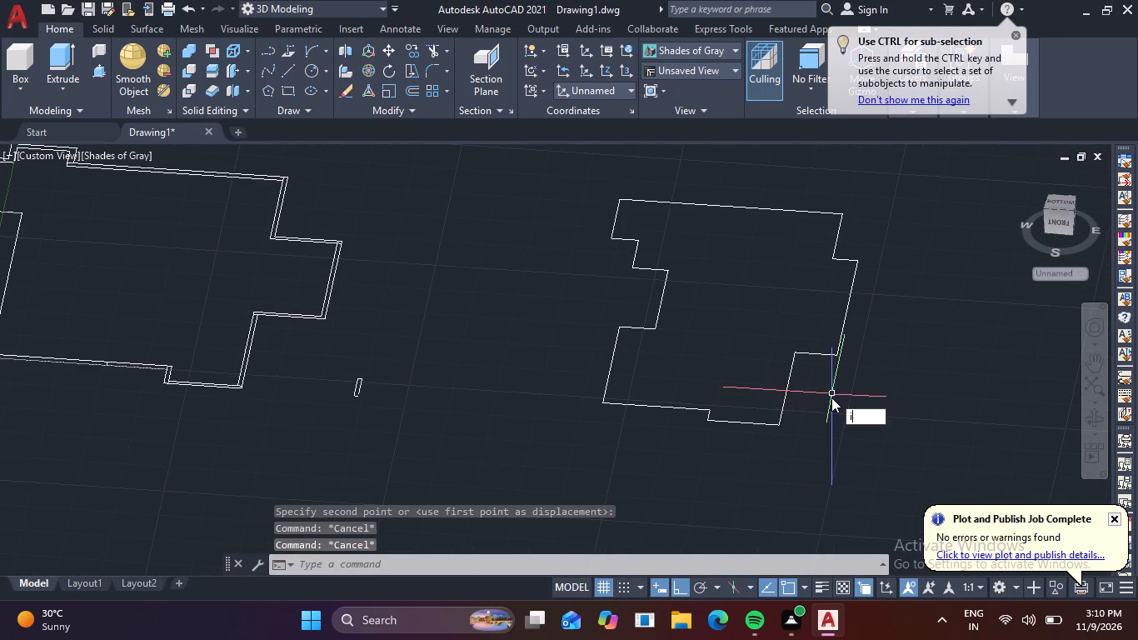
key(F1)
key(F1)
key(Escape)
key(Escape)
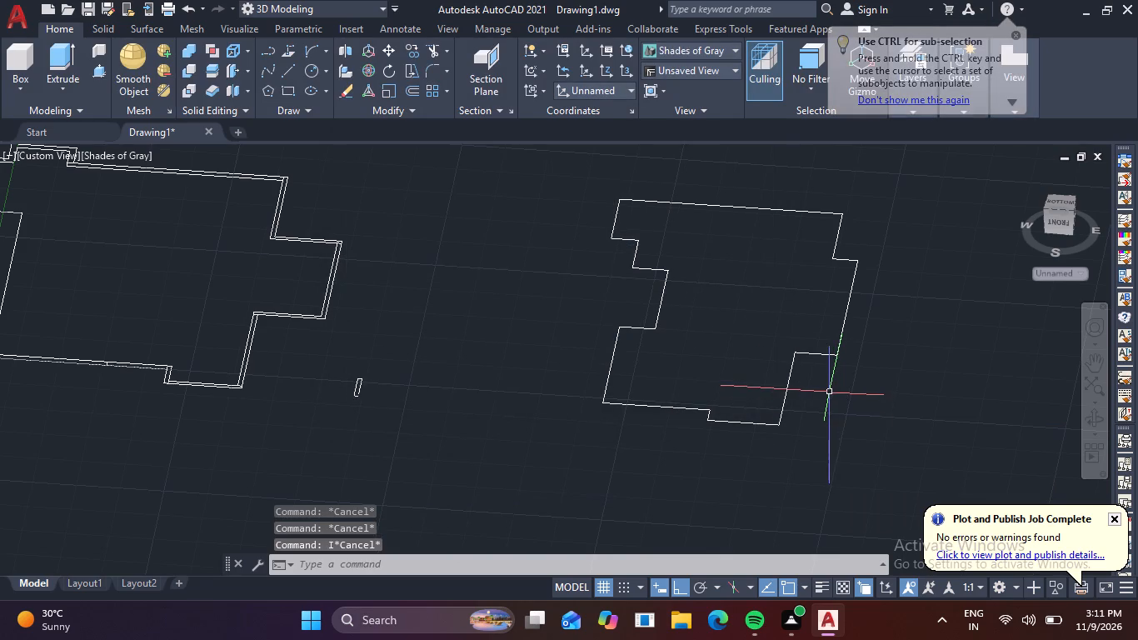
Offset the moved outline 9" inward to form the wall thickness.
key(o)
key(space)
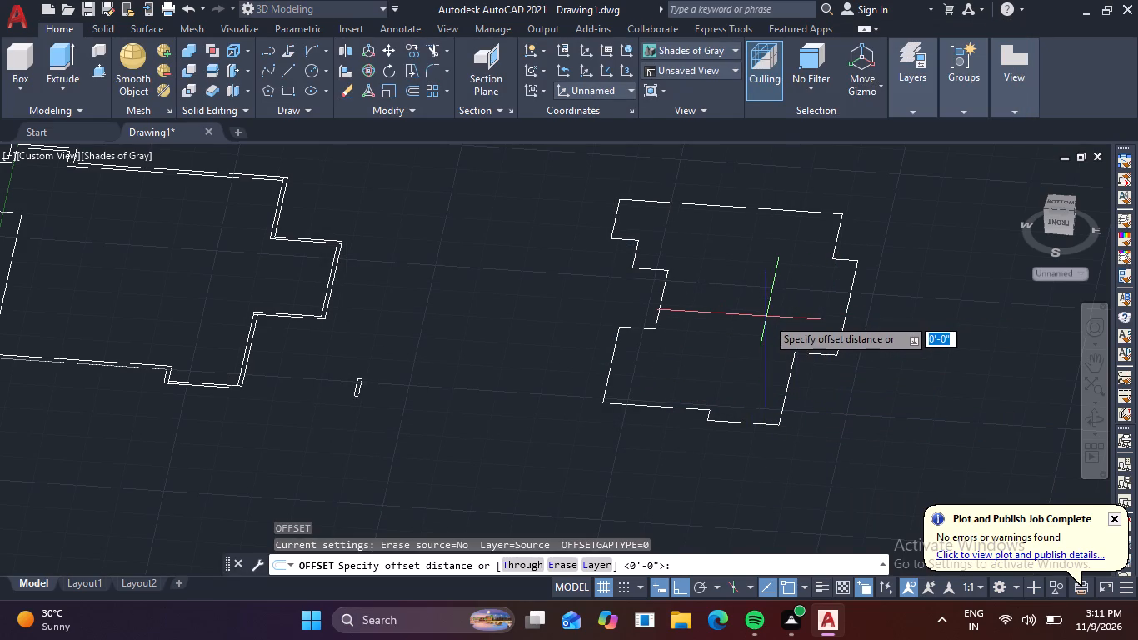
key(9)
key(space)
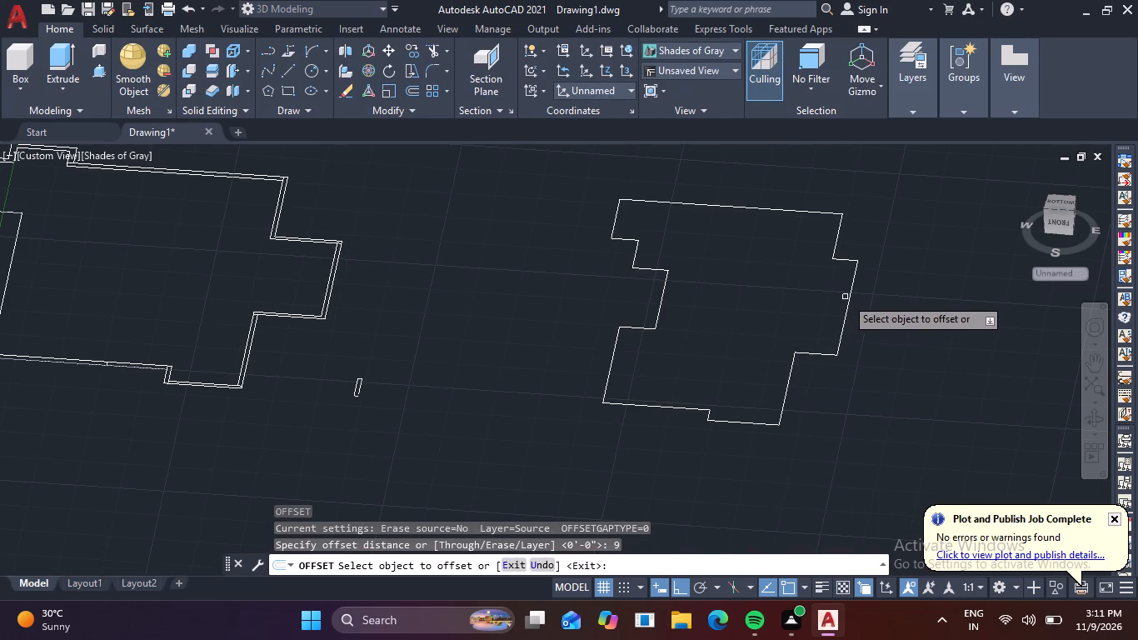
click(849, 302)
click(776, 306)
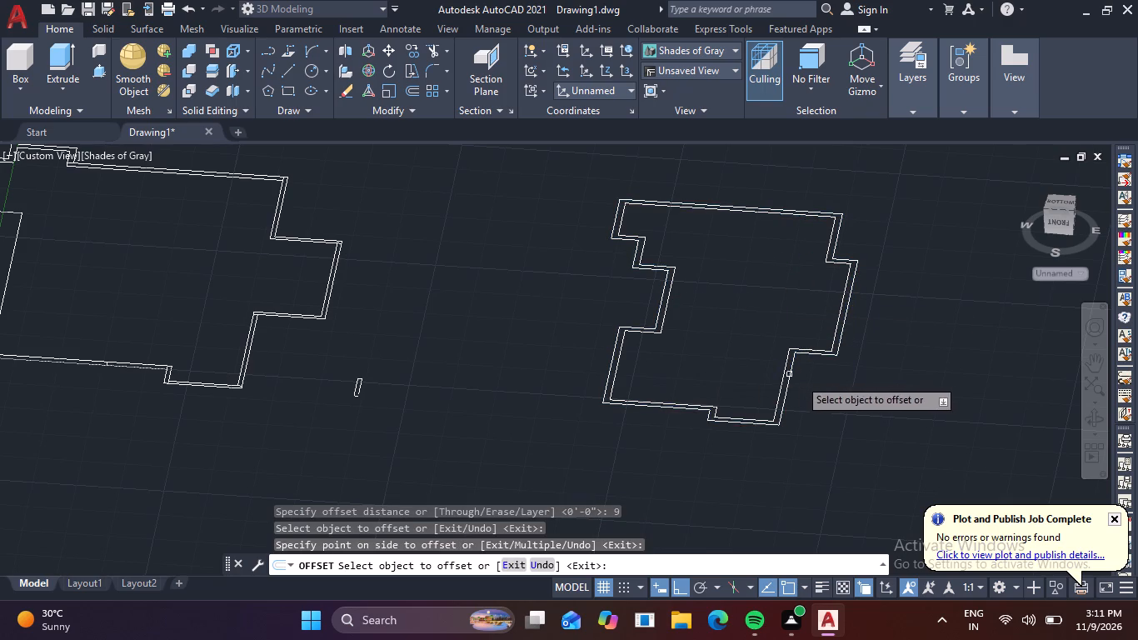
key(Escape)
key(Escape)
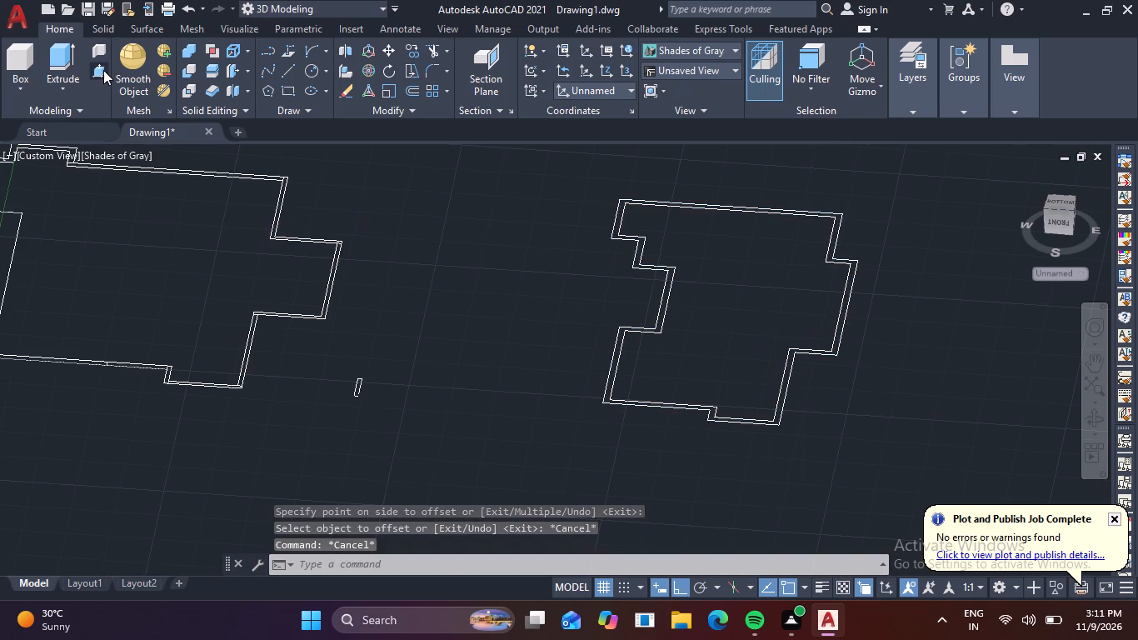
Presspull the area between the two outlines to a height of 3' as a parapet.
click(103, 70)
scroll(787, 402, up, 1)
click(785, 380)
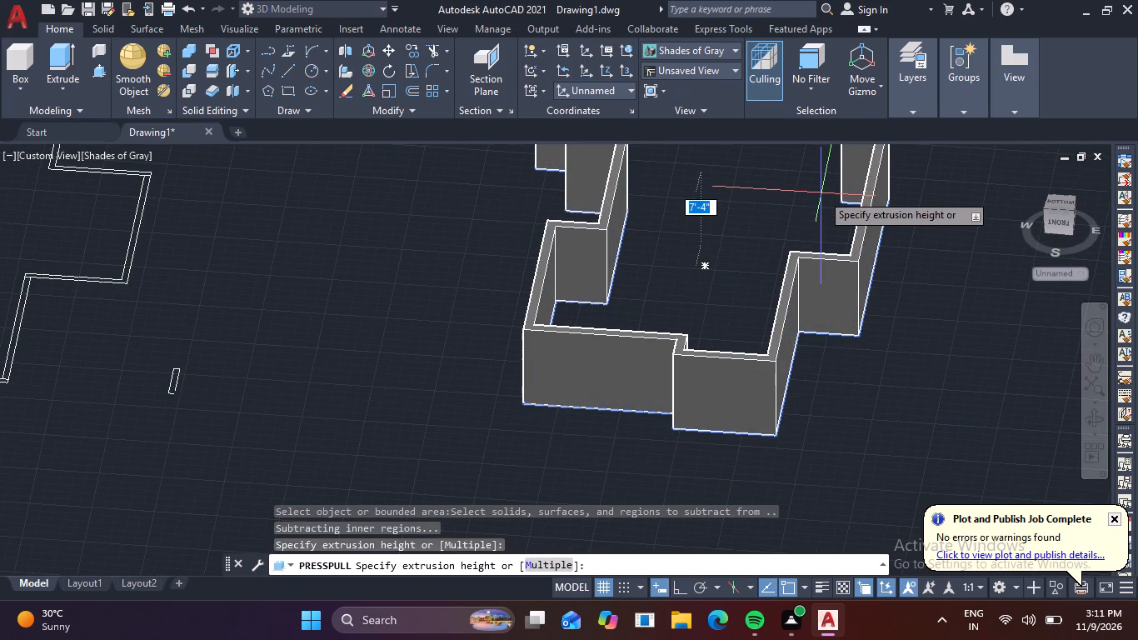
key(3)
text(')
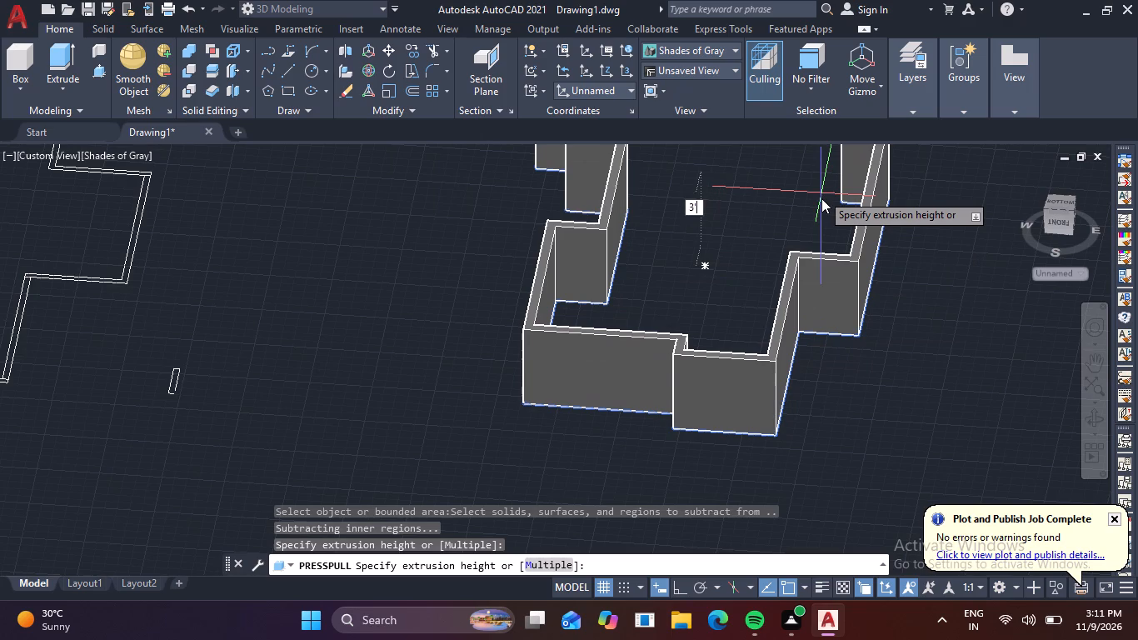
key(space)
scroll(823, 329, down, 1)
key(Escape)
key(Escape)
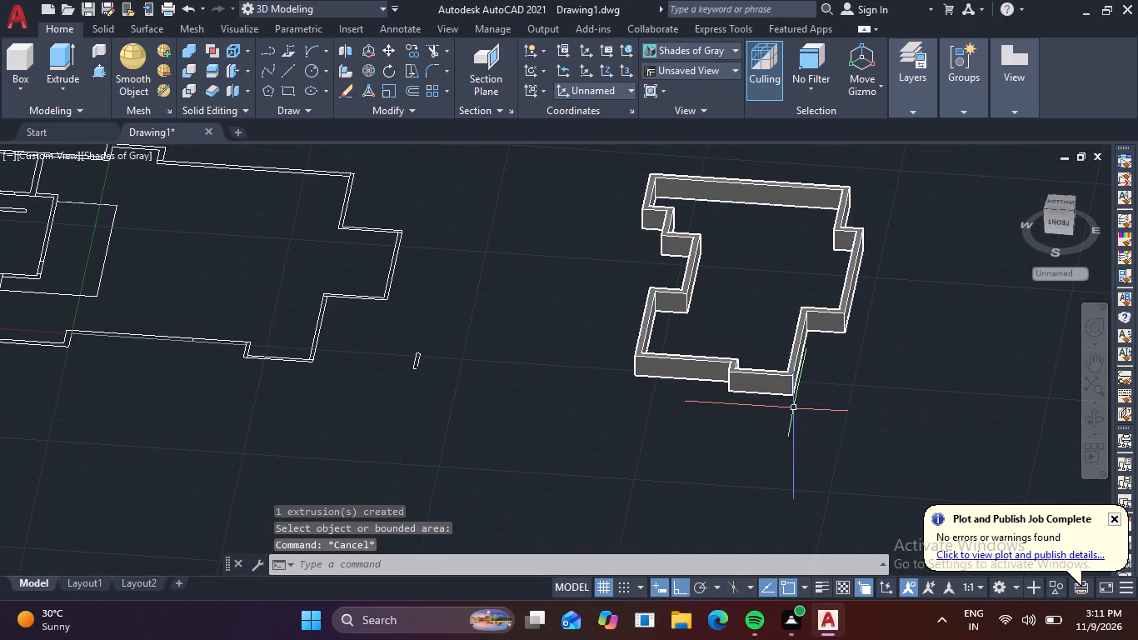
Move the parapet by its bottom outer corner onto the matching top corner of the taller block's roof.
scroll(792, 387, up, 3)
click(804, 353)
text(m)
key(space)
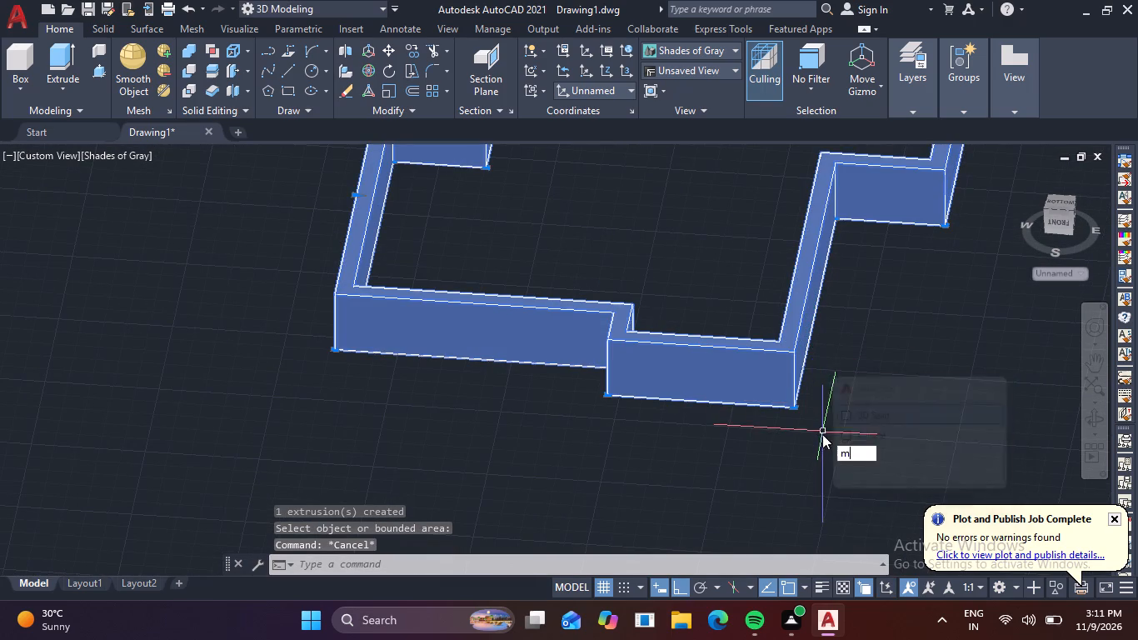
scroll(816, 438, up, 4)
scroll(761, 392, up, 5)
key(space)
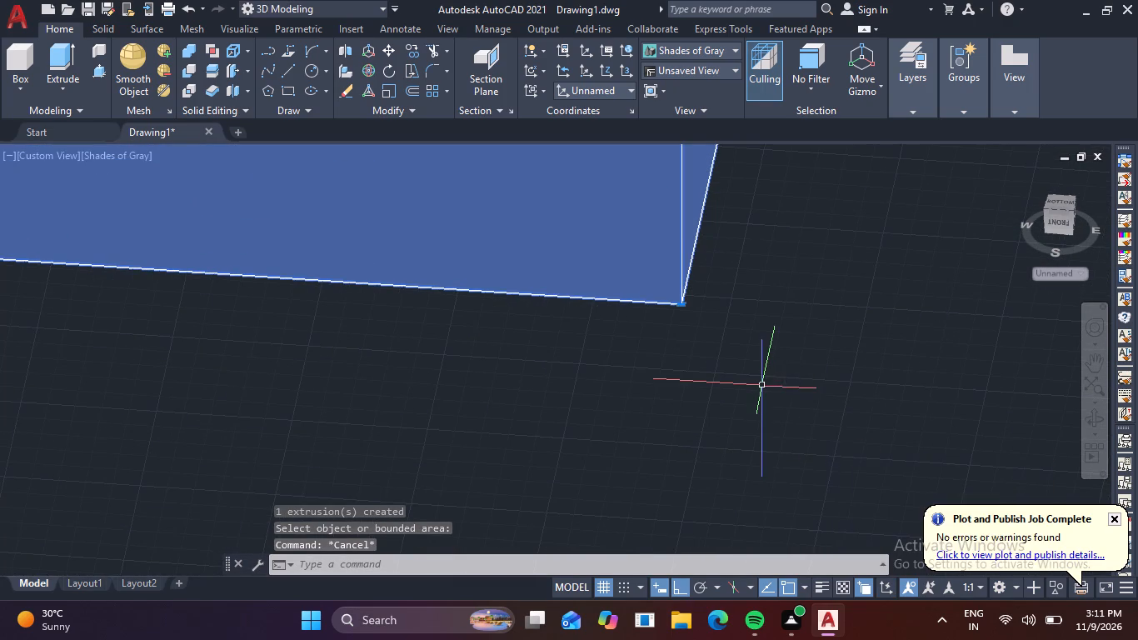
scroll(725, 339, up, 2)
click(632, 268)
scroll(637, 294, down, 7)
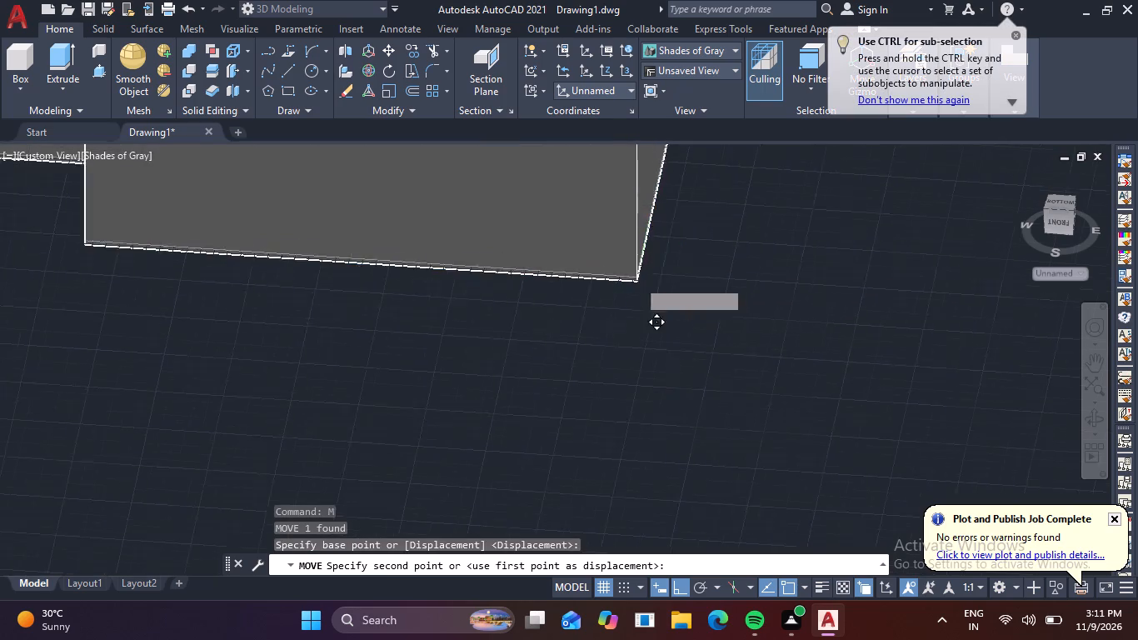
scroll(597, 375, down, 6)
scroll(464, 392, down, 5)
middle_drag(477, 392, 712, 447)
middle_drag(358, 421, 616, 419)
scroll(684, 425, up, 4)
scroll(826, 418, up, 4)
scroll(710, 386, up, 5)
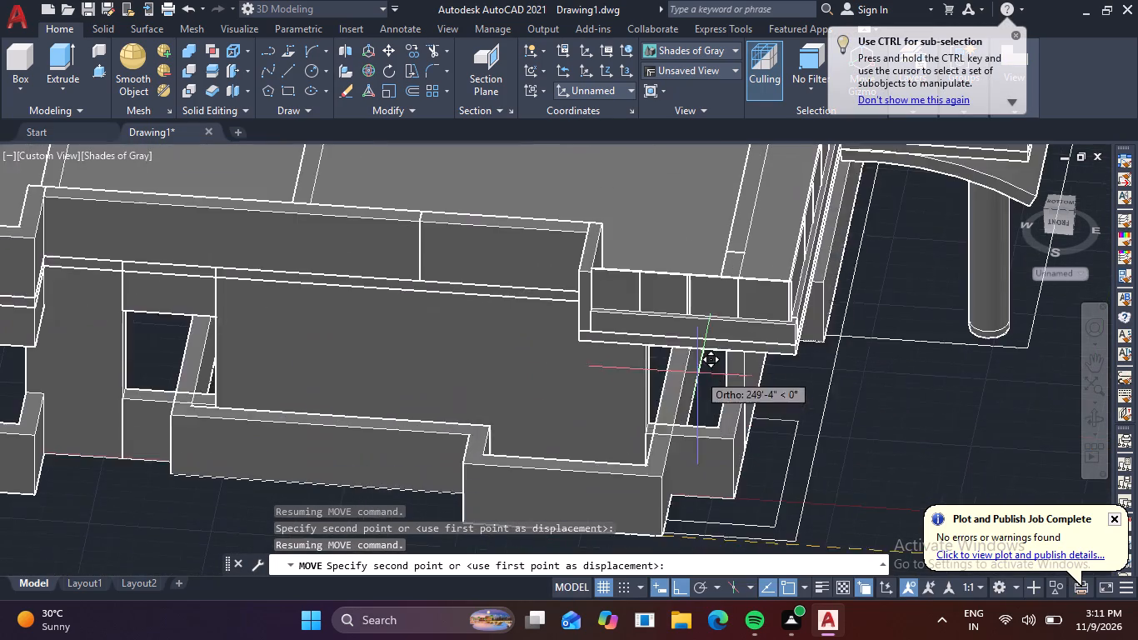
middle_drag(652, 362, 902, 541)
middle_drag(523, 368, 937, 503)
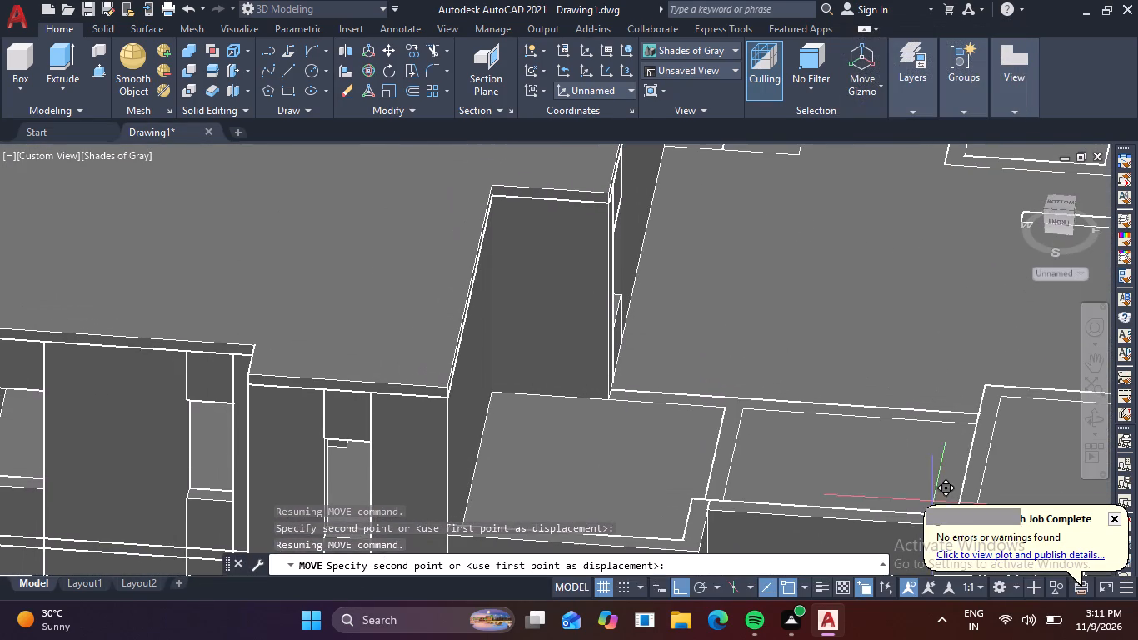
click(442, 387)
key(Escape)
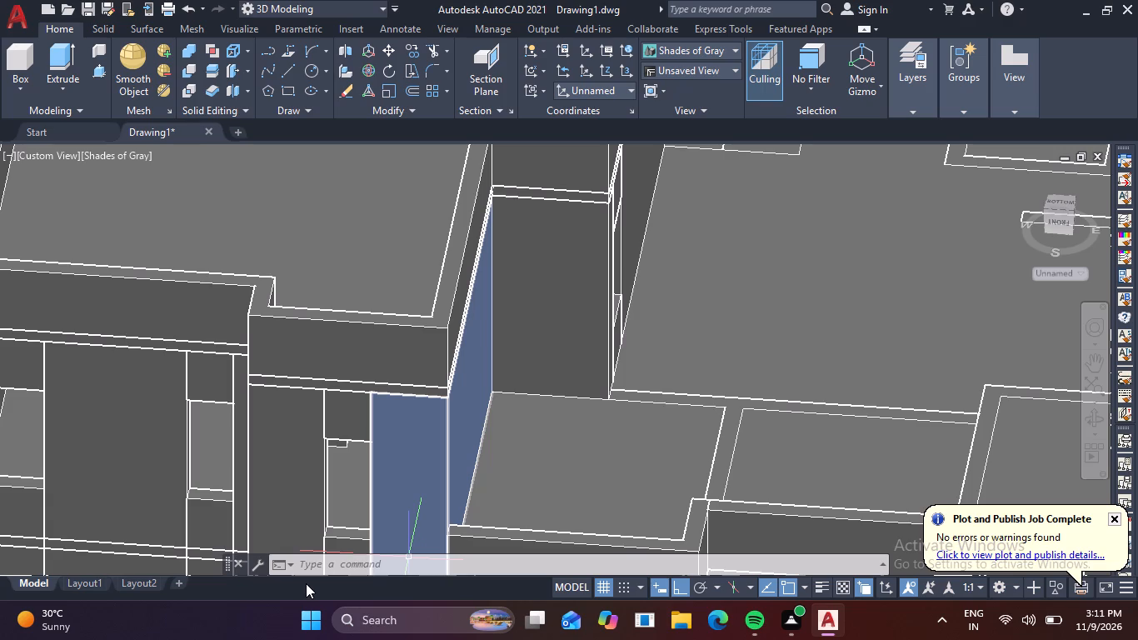
scroll(427, 472, down, 2)
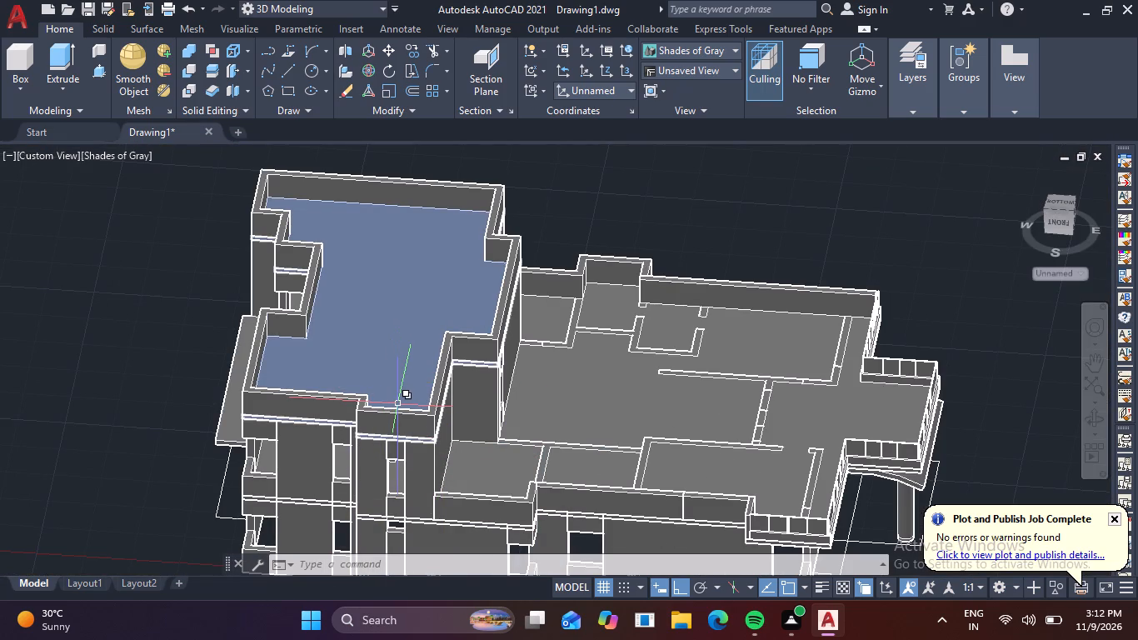
key(Escape)
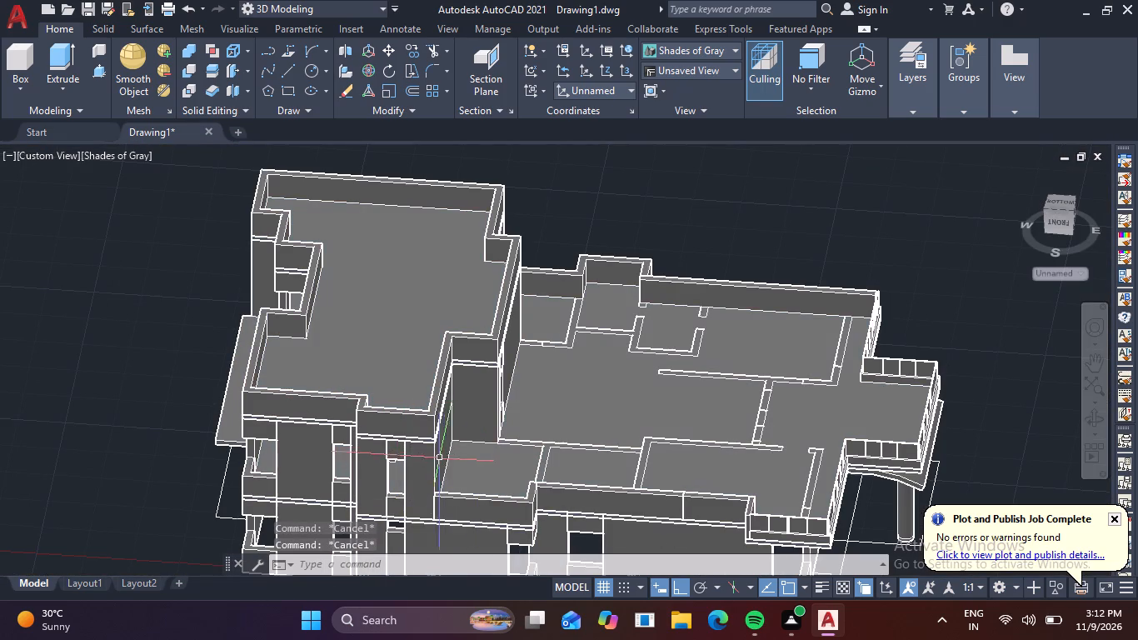
Copy the arched entrance canopy by its inner top corner onto the top corner of the taller block's roof slab, facing the lower roof.
shift+middle_drag(477, 457, 404, 433)
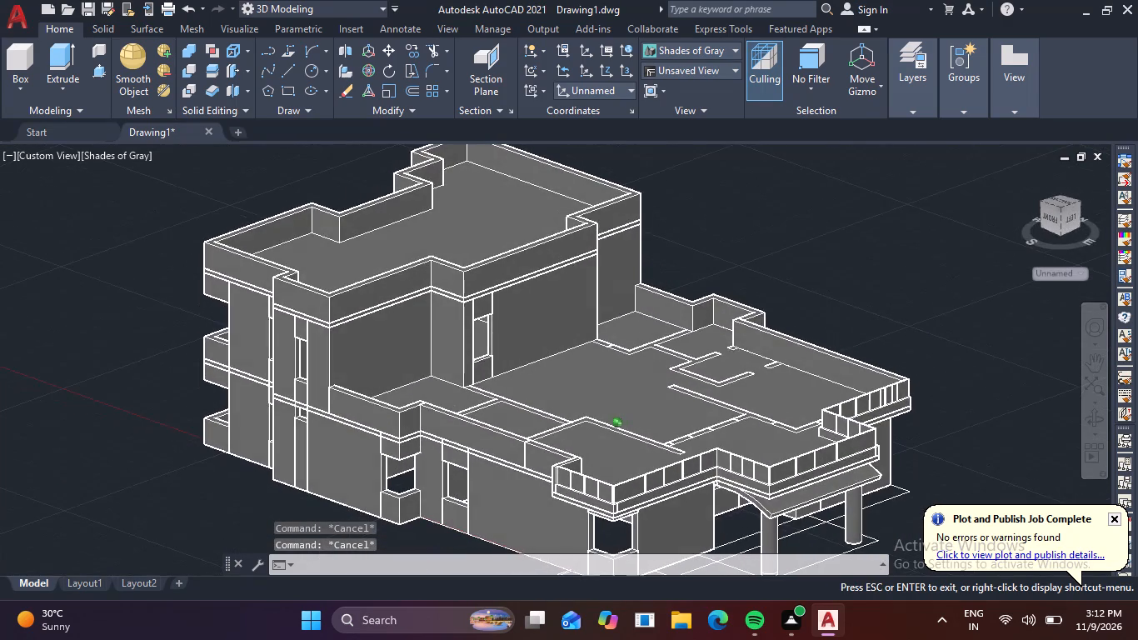
shift+middle_drag(404, 433, 458, 415)
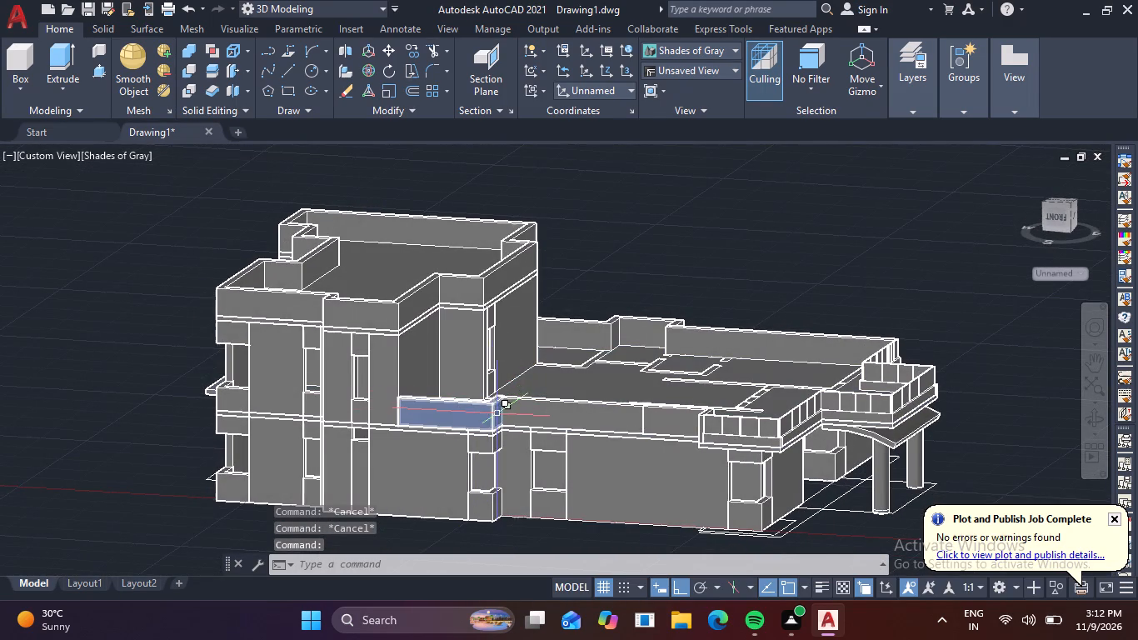
scroll(877, 427, up, 2)
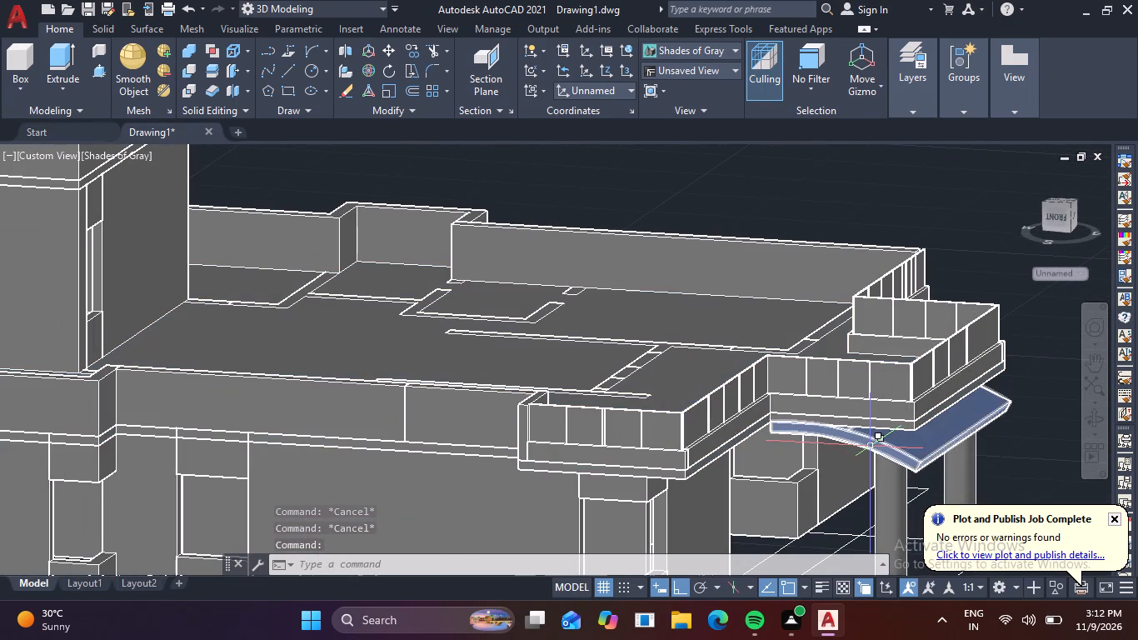
click(871, 447)
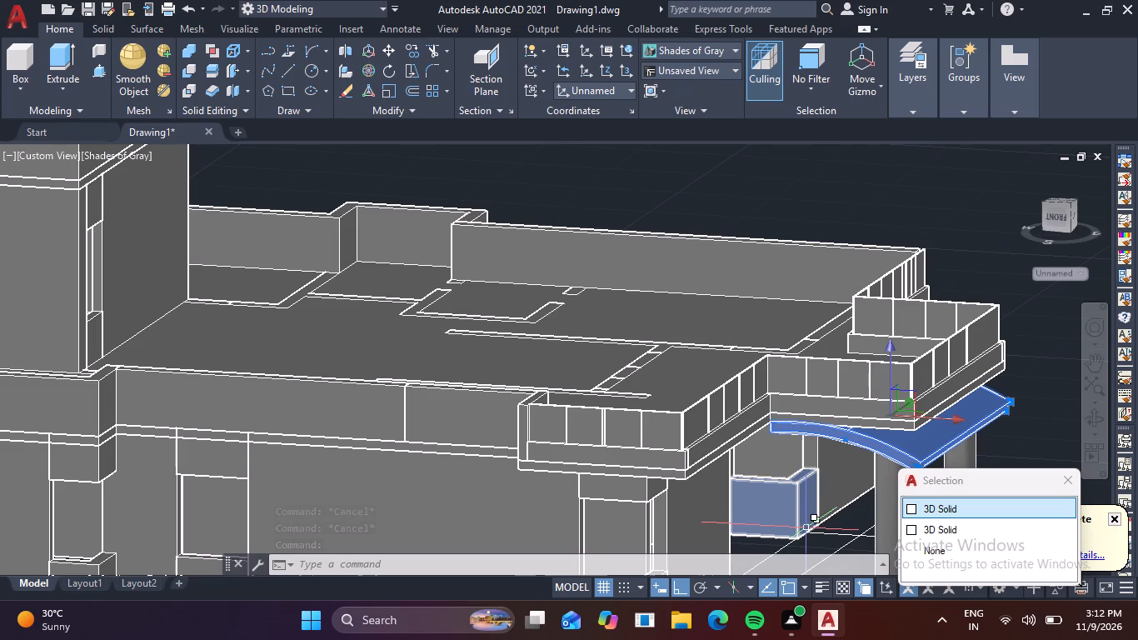
text(co)
key(space)
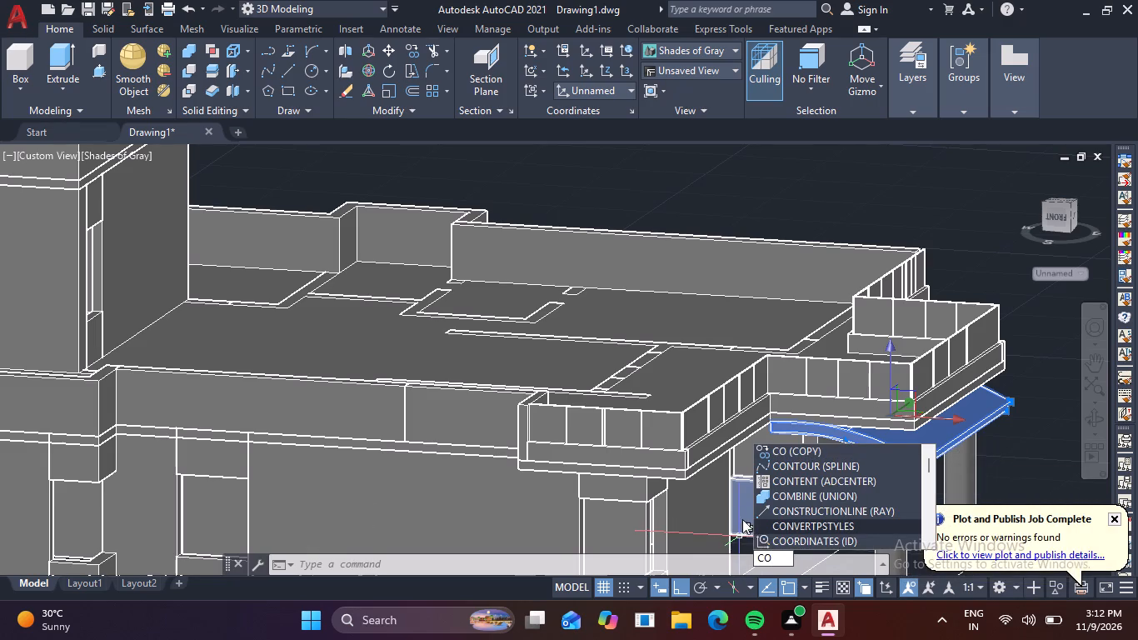
middle_drag(736, 512, 725, 565)
scroll(736, 508, up, 4)
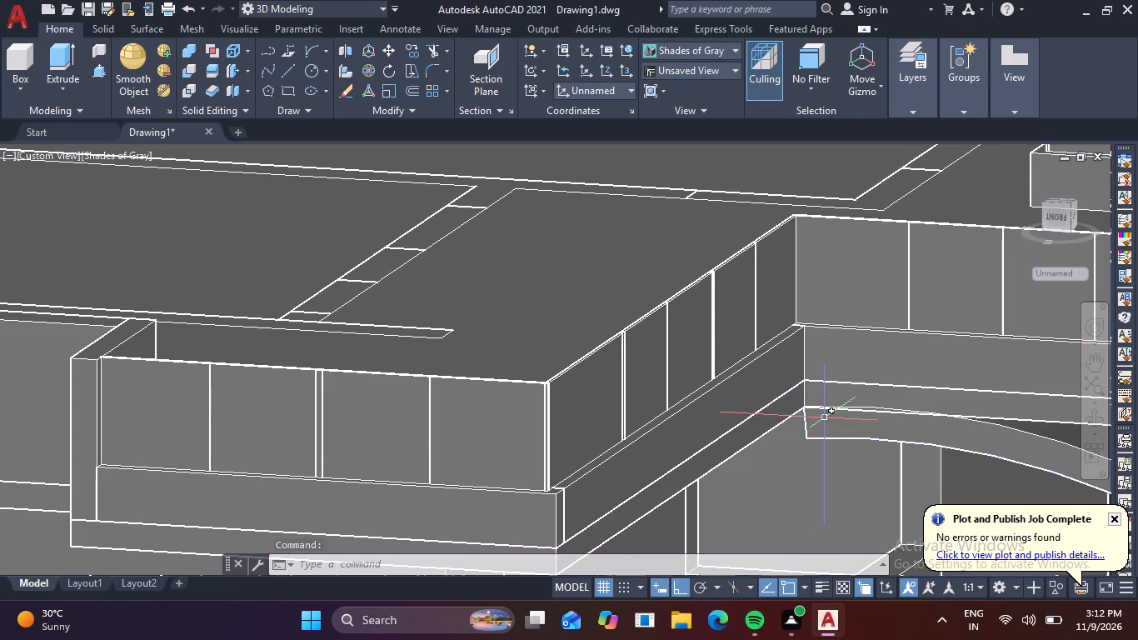
scroll(796, 436, down, 3)
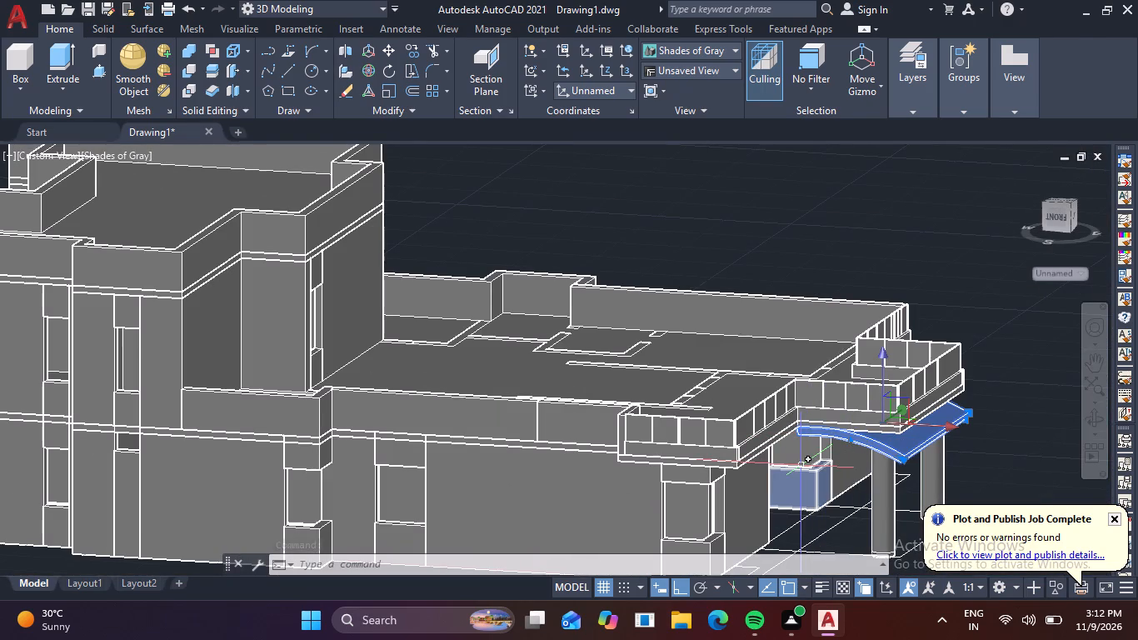
text(co)
key(space)
scroll(794, 430, up, 4)
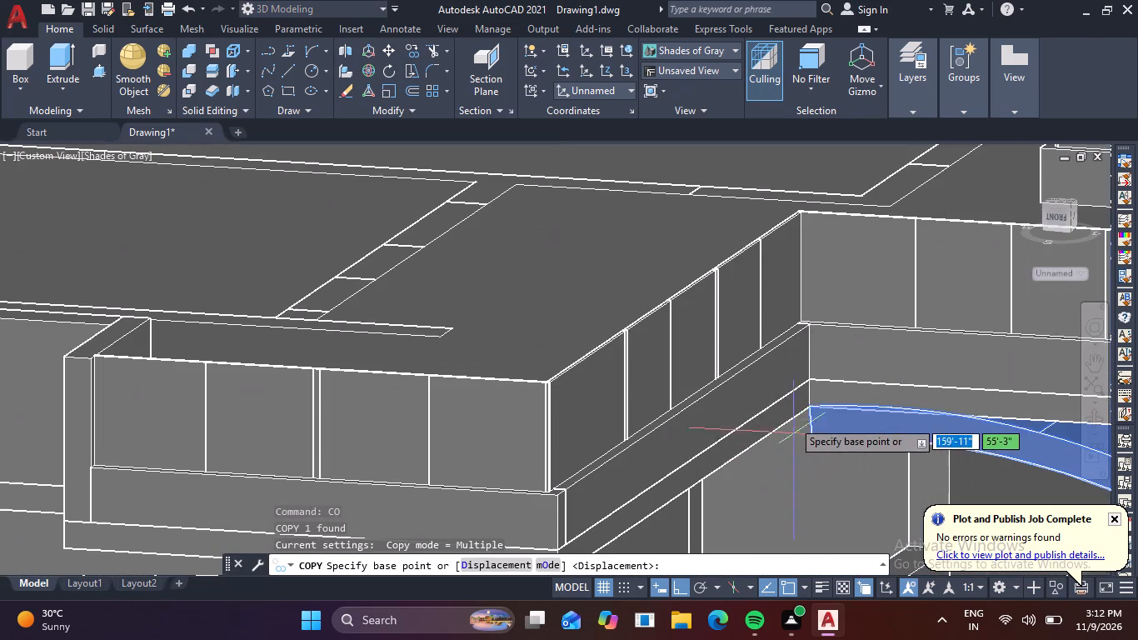
click(806, 407)
scroll(622, 342, down, 3)
middle_drag(621, 342, 646, 390)
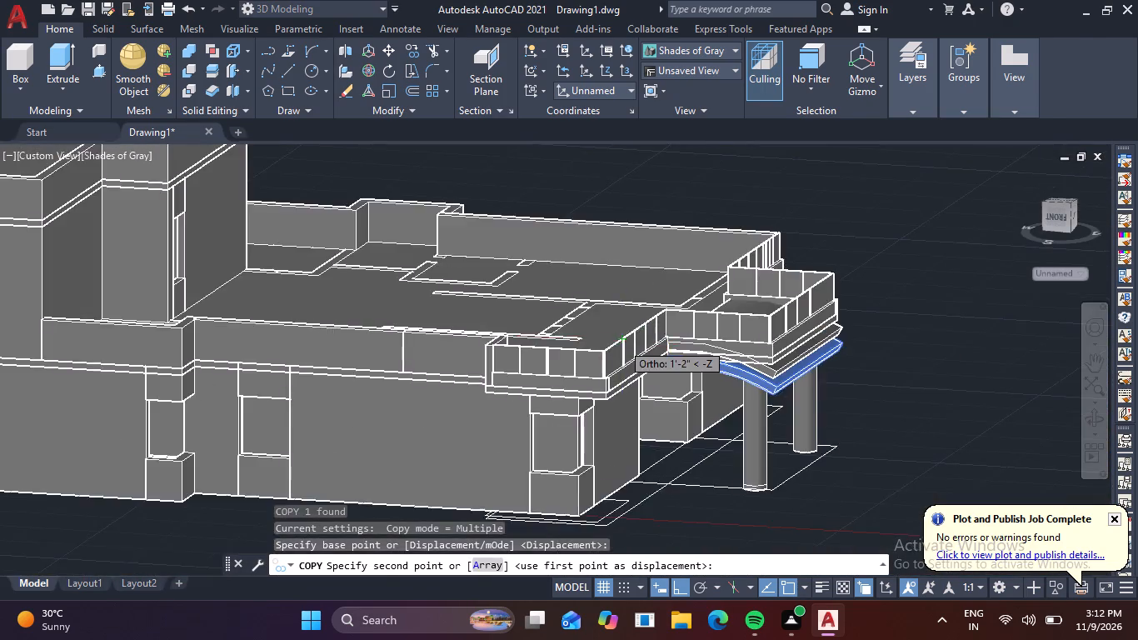
middle_drag(646, 390, 754, 512)
scroll(257, 364, up, 4)
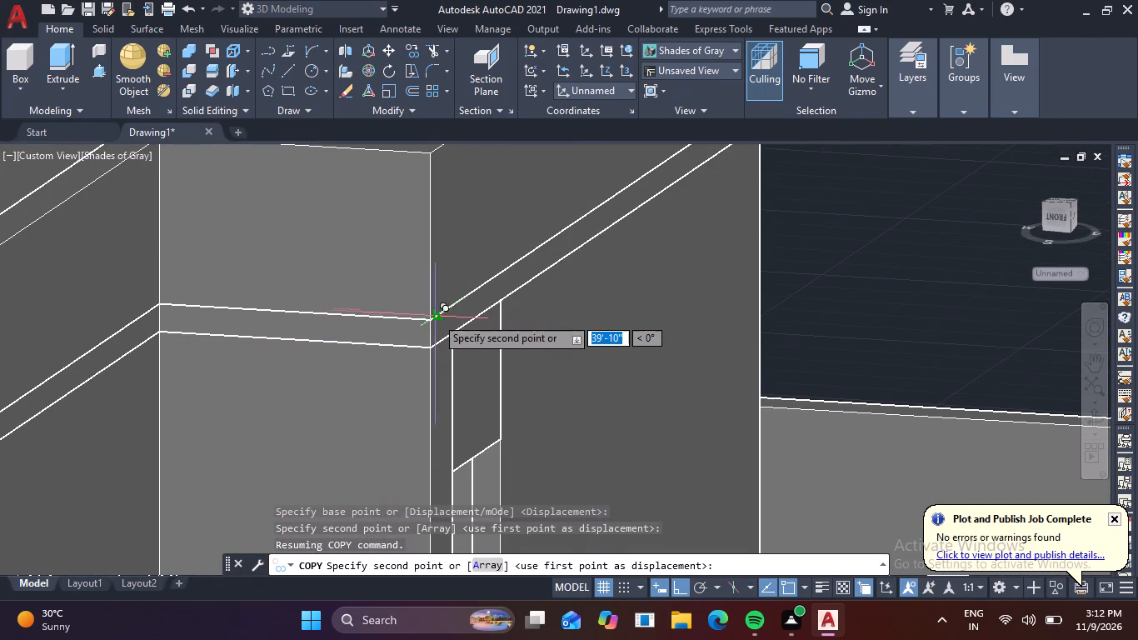
click(430, 321)
scroll(497, 358, down, 5)
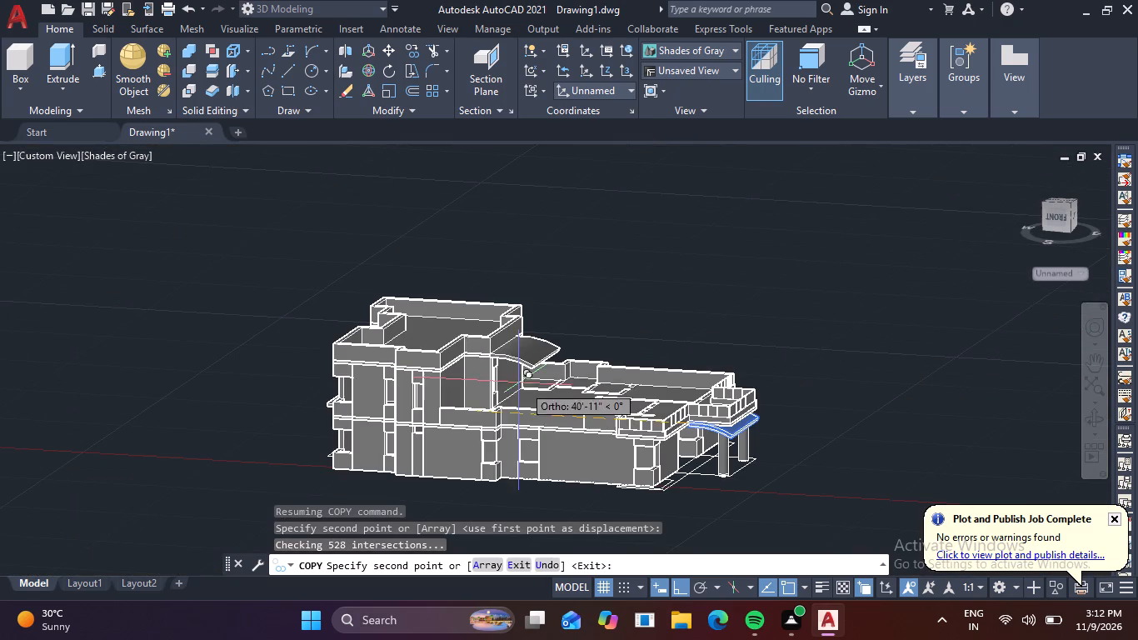
key(Escape)
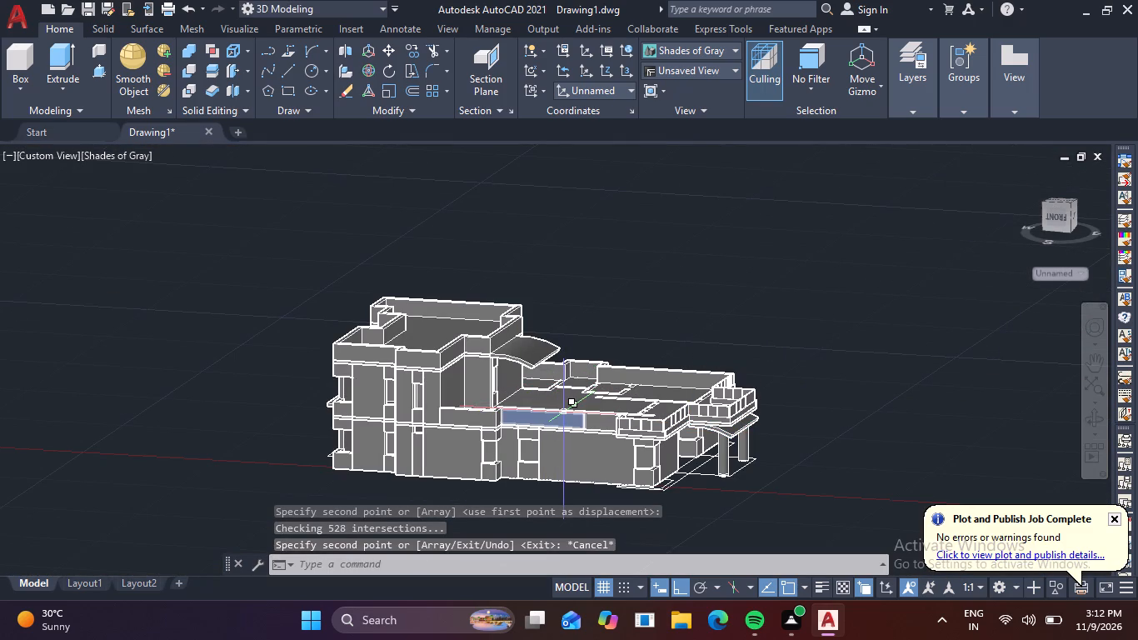
Presspull the copied canopy's free end face out to the far corner of the taller block's wall so it spans that wall.
shift+middle_drag(563, 412, 520, 427)
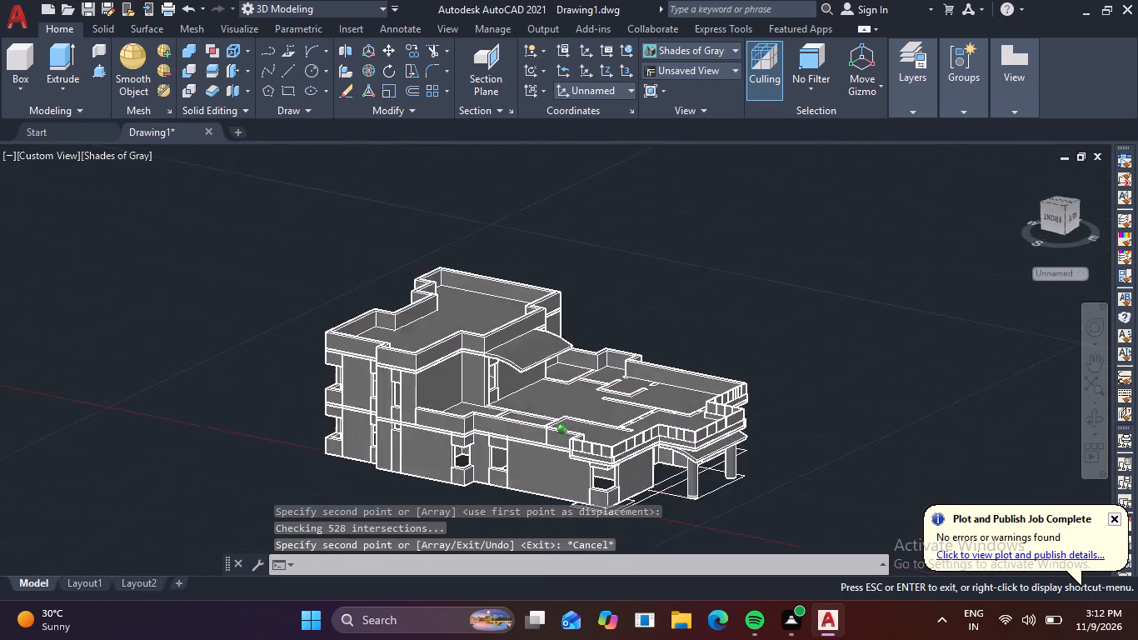
shift+middle_drag(520, 427, 355, 439)
scroll(671, 324, up, 2)
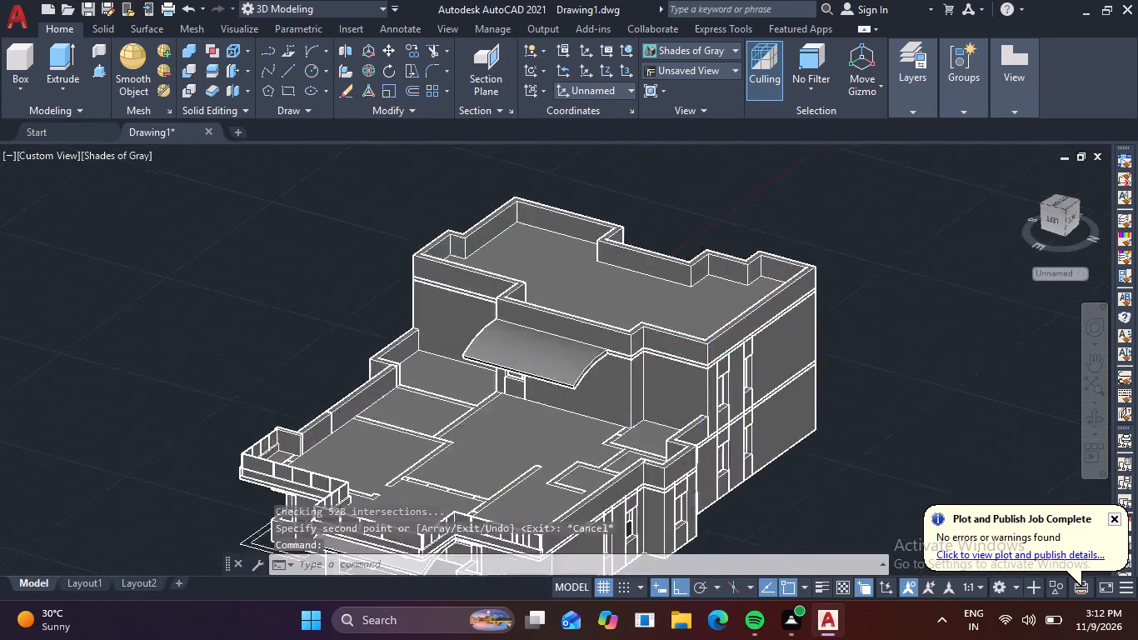
scroll(650, 327, up, 3)
middle_drag(537, 416, 581, 343)
scroll(349, 408, up, 3)
middle_drag(408, 405, 442, 346)
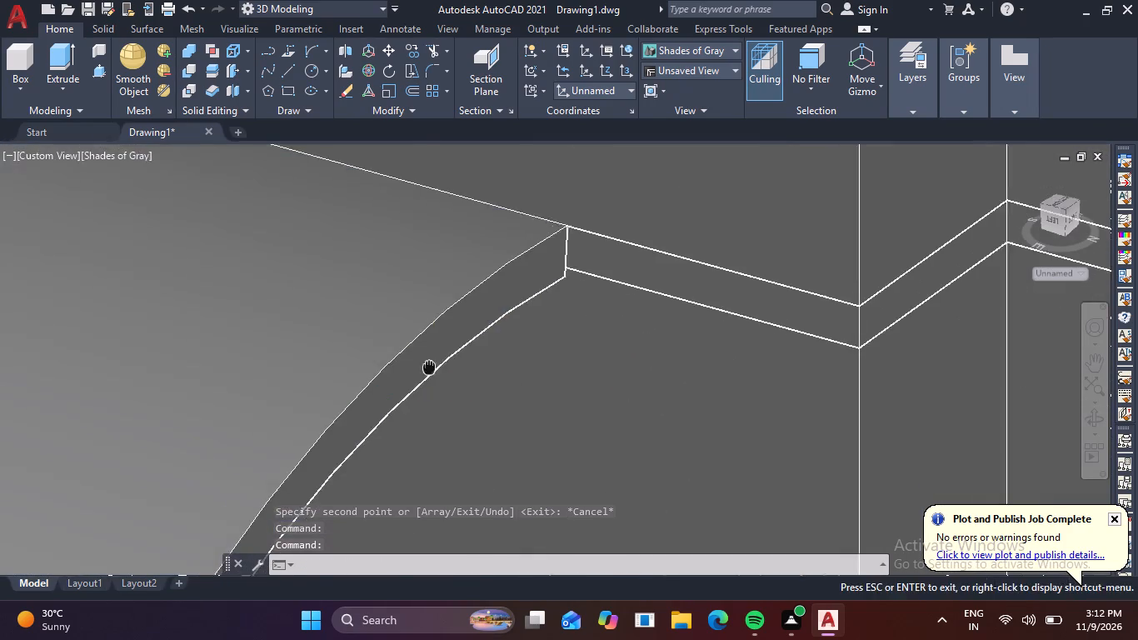
middle_drag(442, 346, 456, 330)
scroll(457, 328, down, 3)
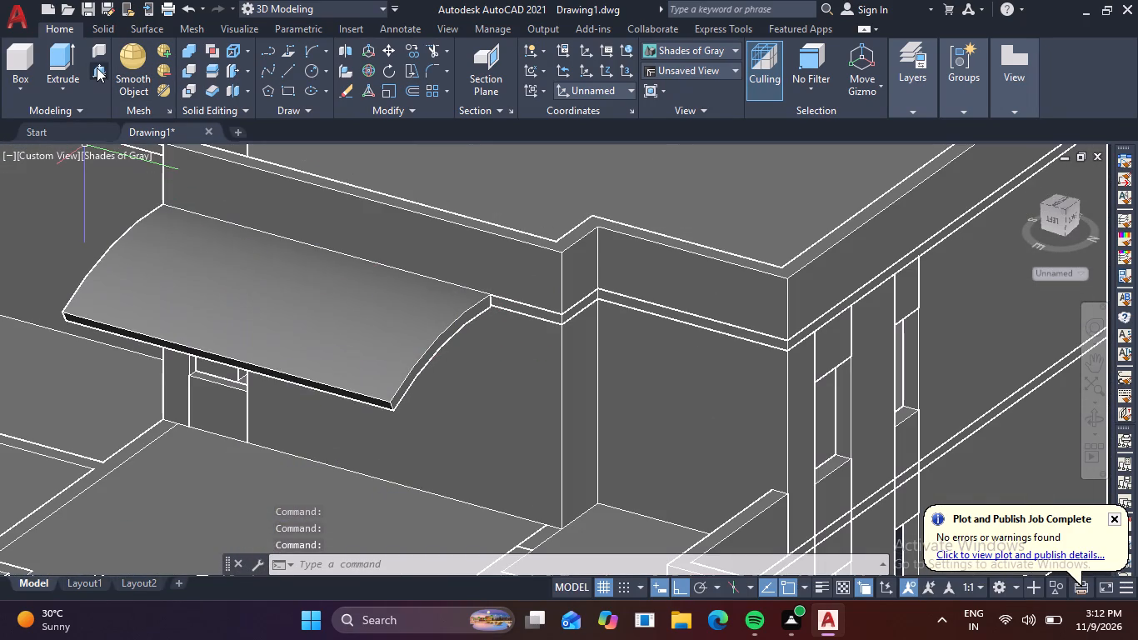
click(97, 70)
scroll(451, 314, up, 2)
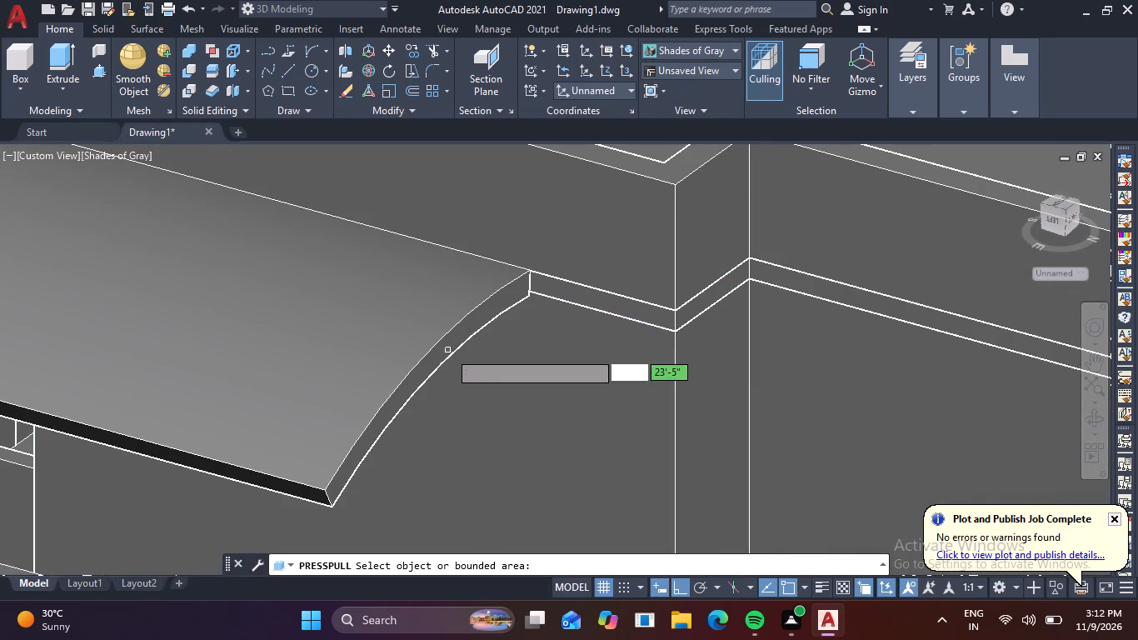
click(527, 282)
scroll(624, 307, up, 3)
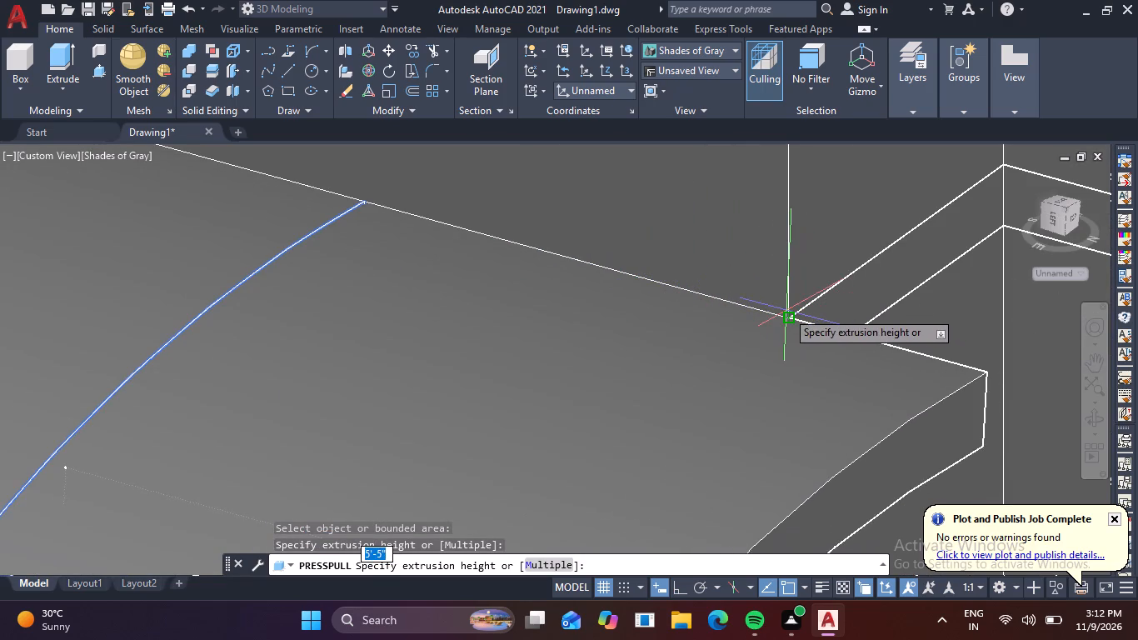
click(788, 313)
scroll(844, 328, down, 3)
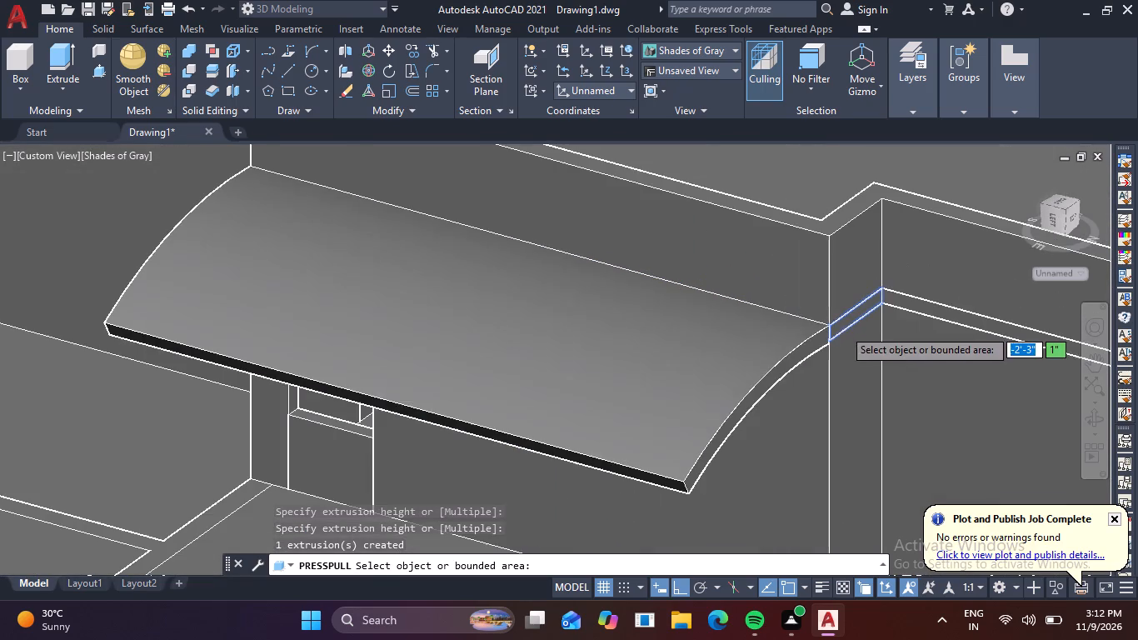
key(Escape)
key(Escape)
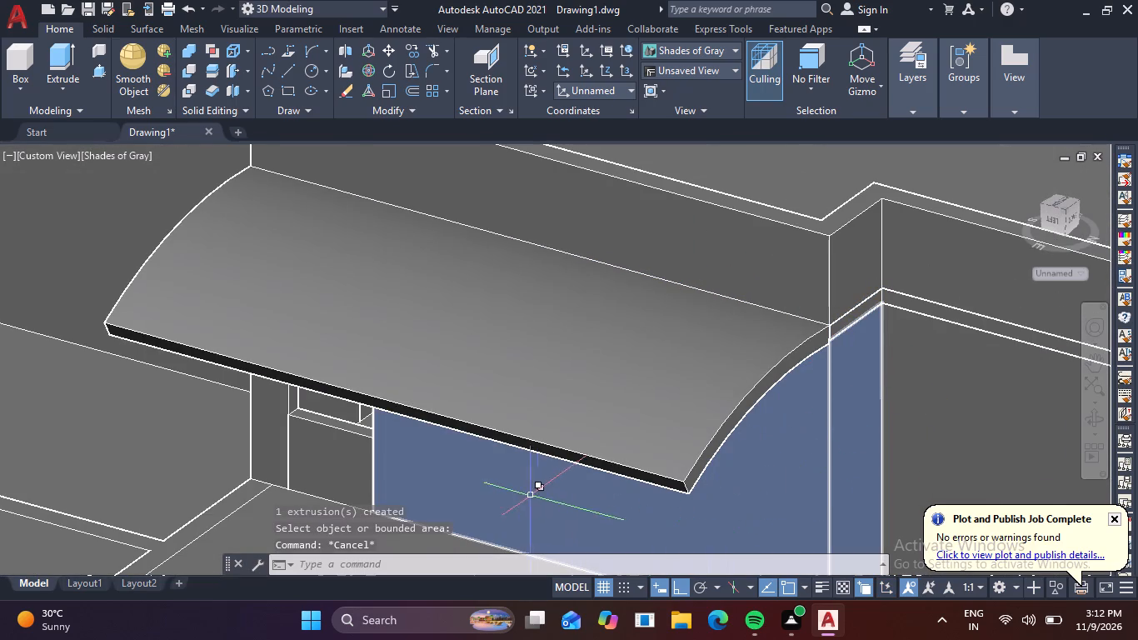
Examine the extended arched canopy and the lower roof area beneath it from several angles.
shift+middle_drag(397, 477, 531, 468)
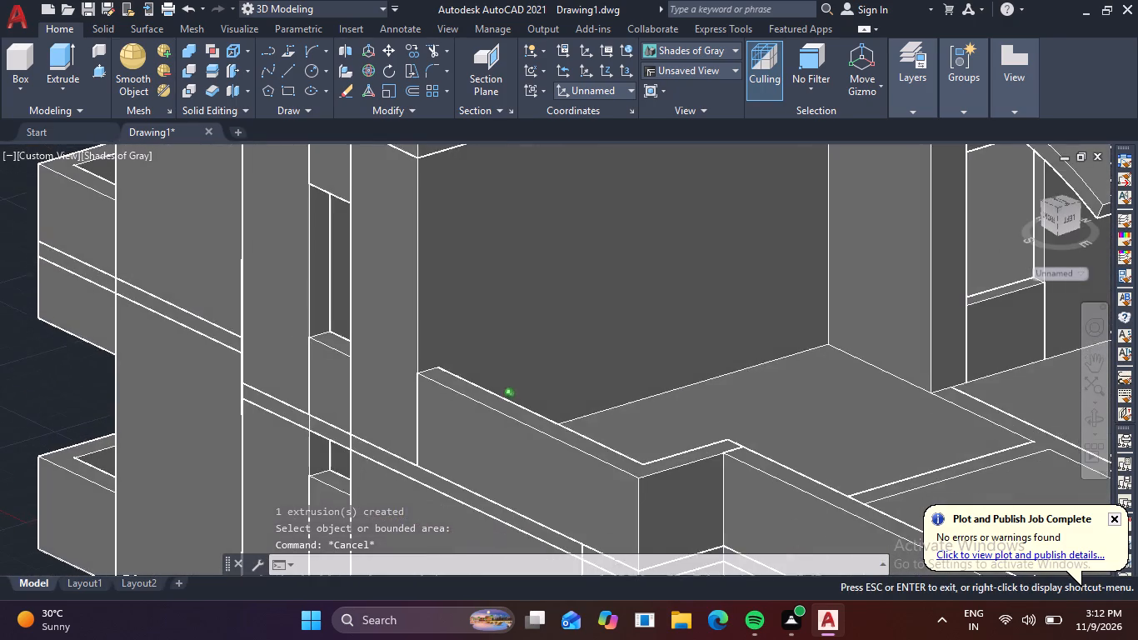
shift+middle_drag(531, 468, 531, 467)
scroll(550, 403, down, 1)
middle_drag(497, 393, 322, 378)
scroll(720, 340, up, 3)
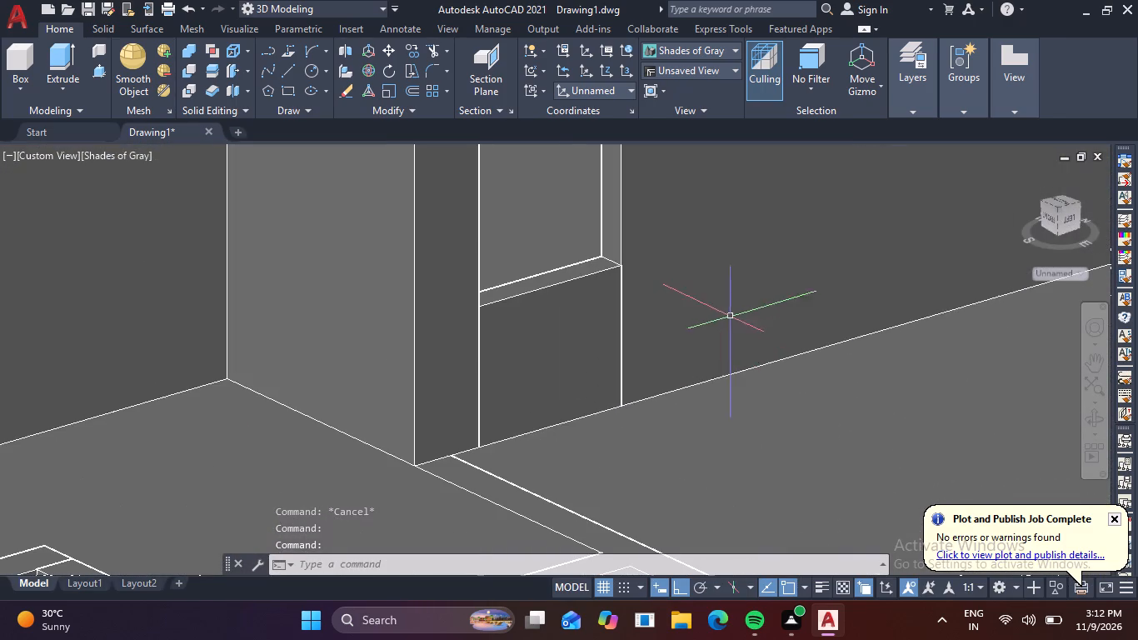
scroll(671, 276, down, 2)
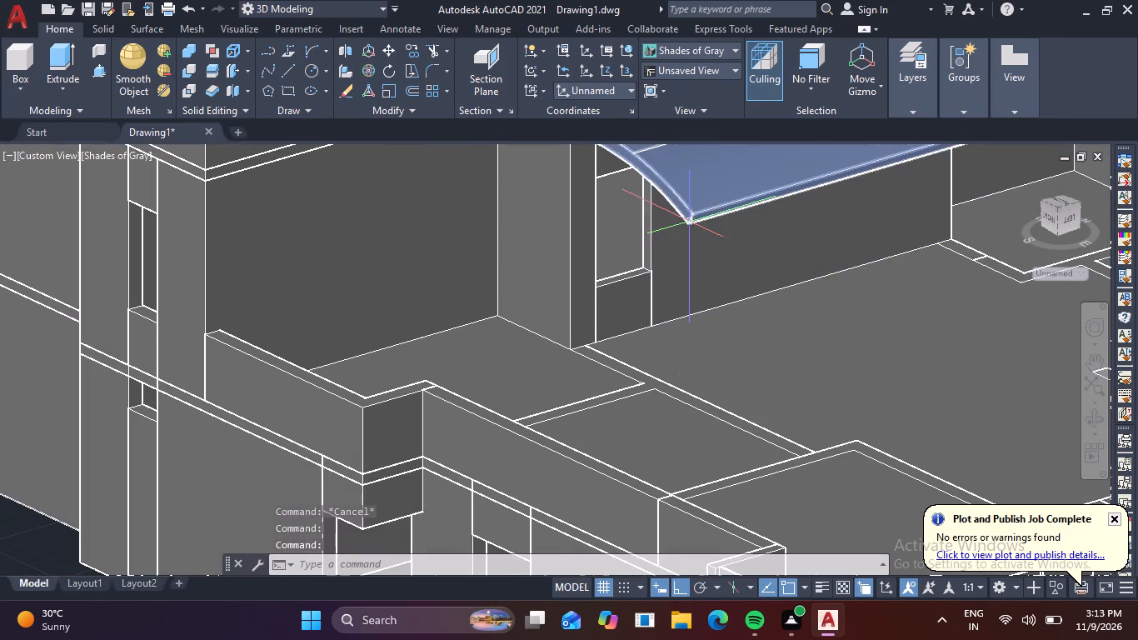
scroll(701, 241, up, 1)
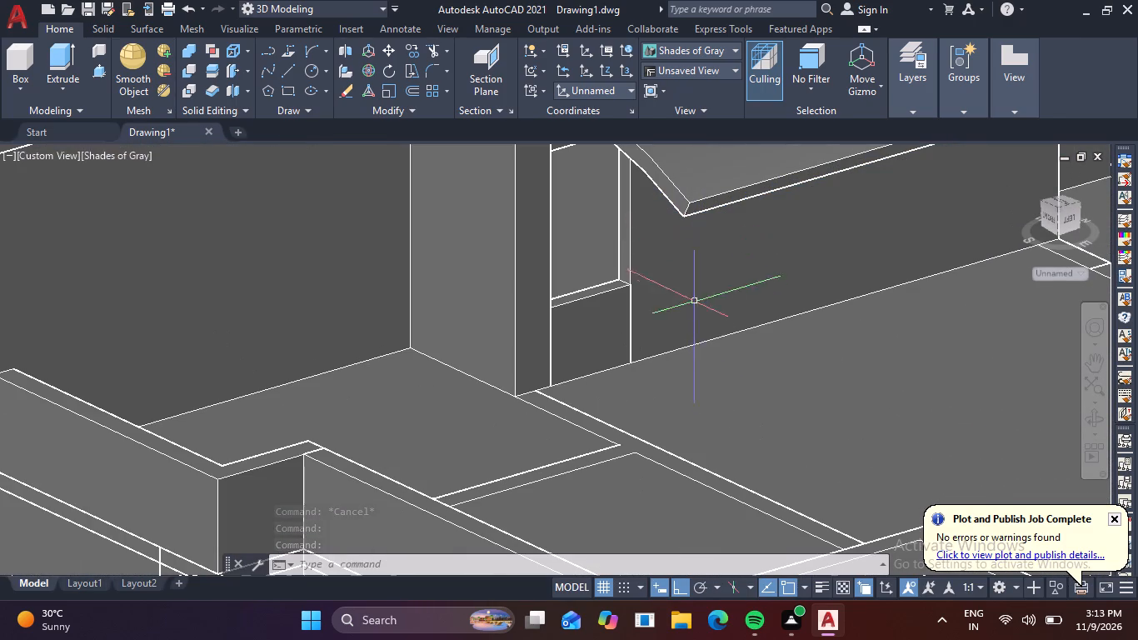
scroll(636, 417, down, 4)
scroll(703, 314, up, 2)
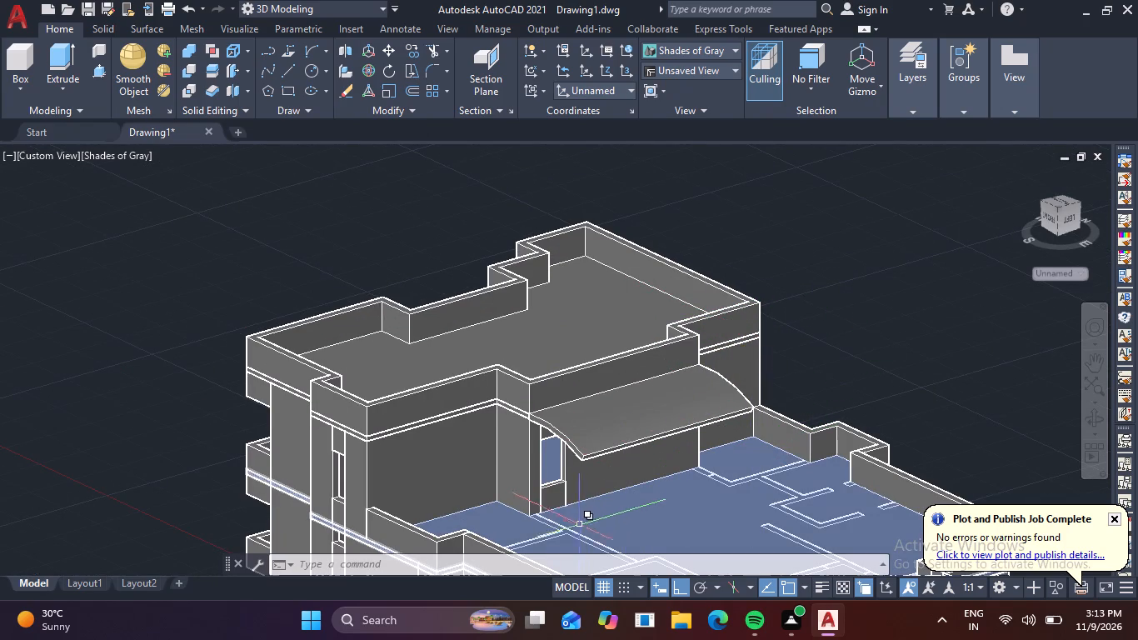
scroll(564, 515, up, 2)
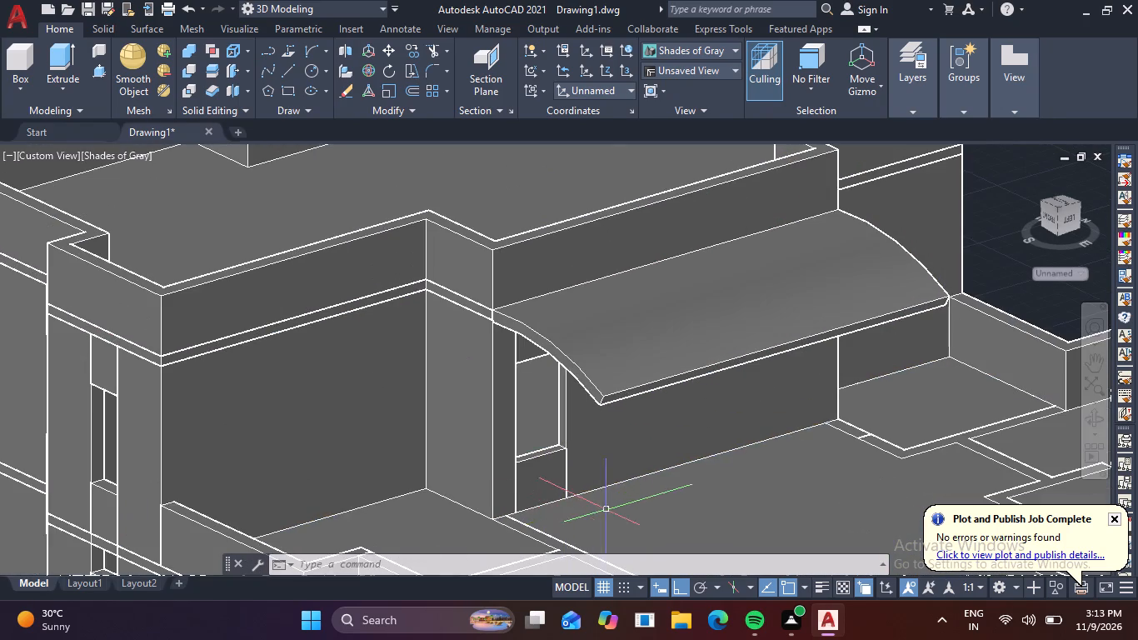
scroll(606, 510, down, 1)
middle_drag(621, 514, 551, 488)
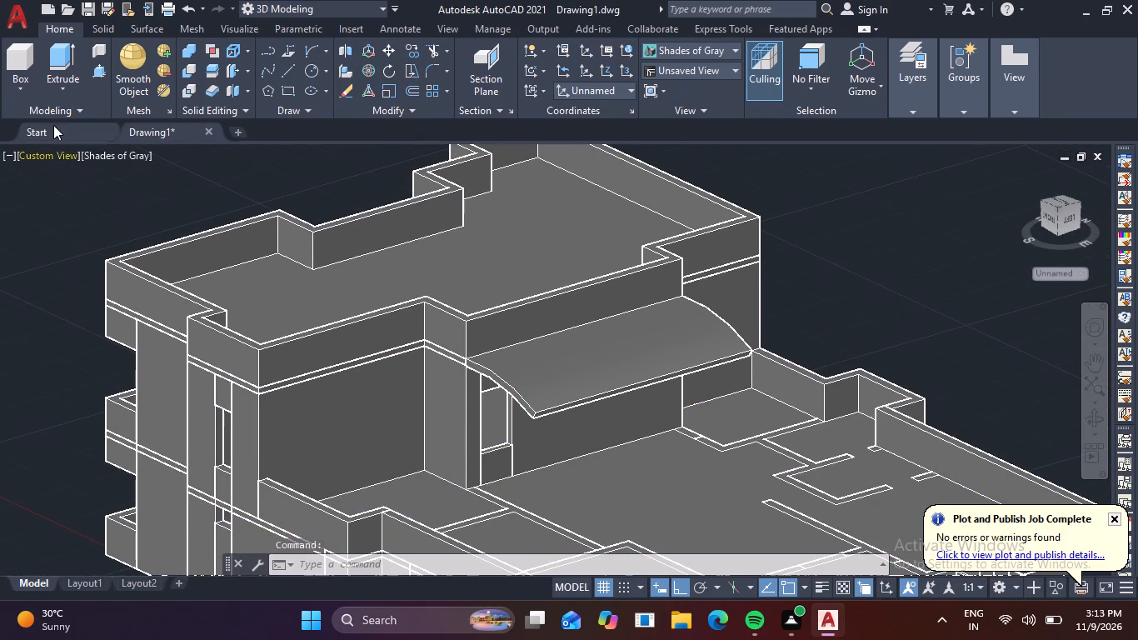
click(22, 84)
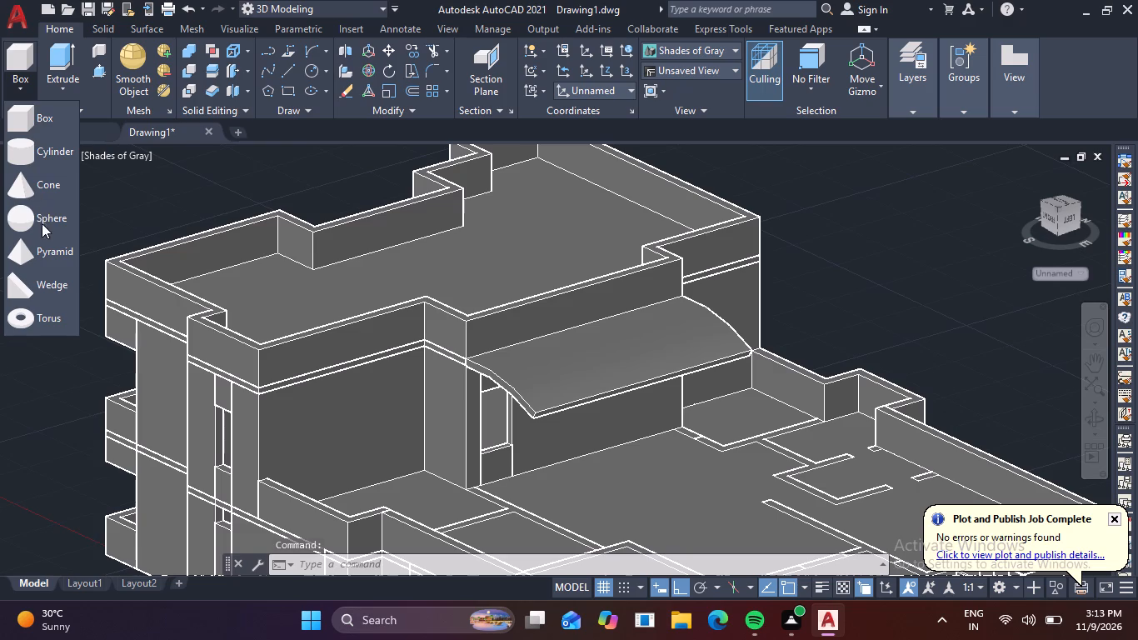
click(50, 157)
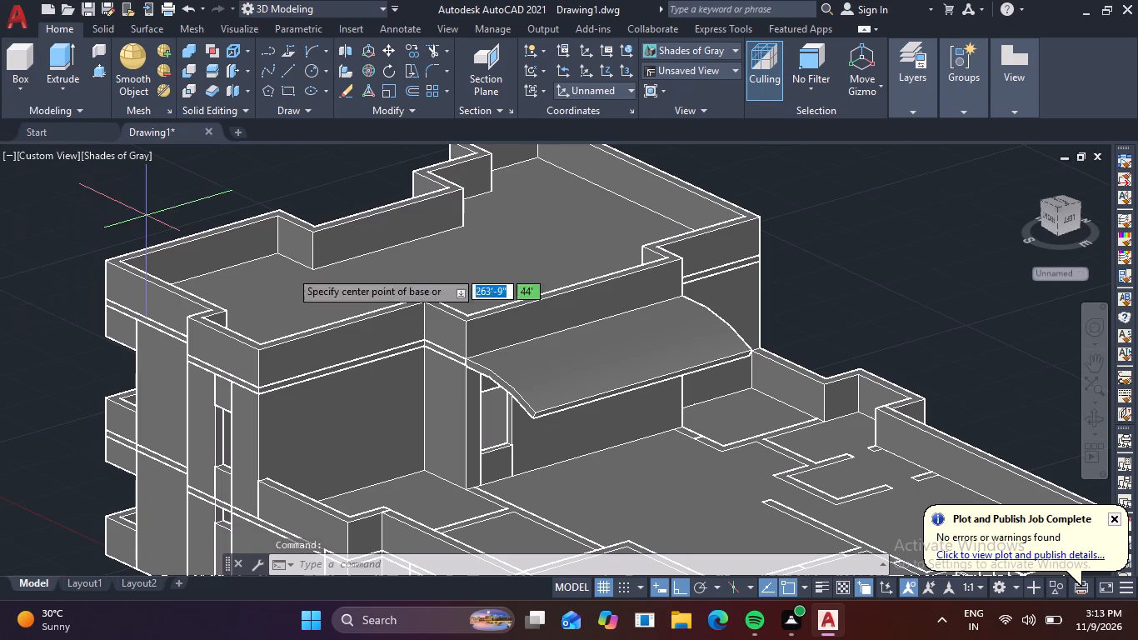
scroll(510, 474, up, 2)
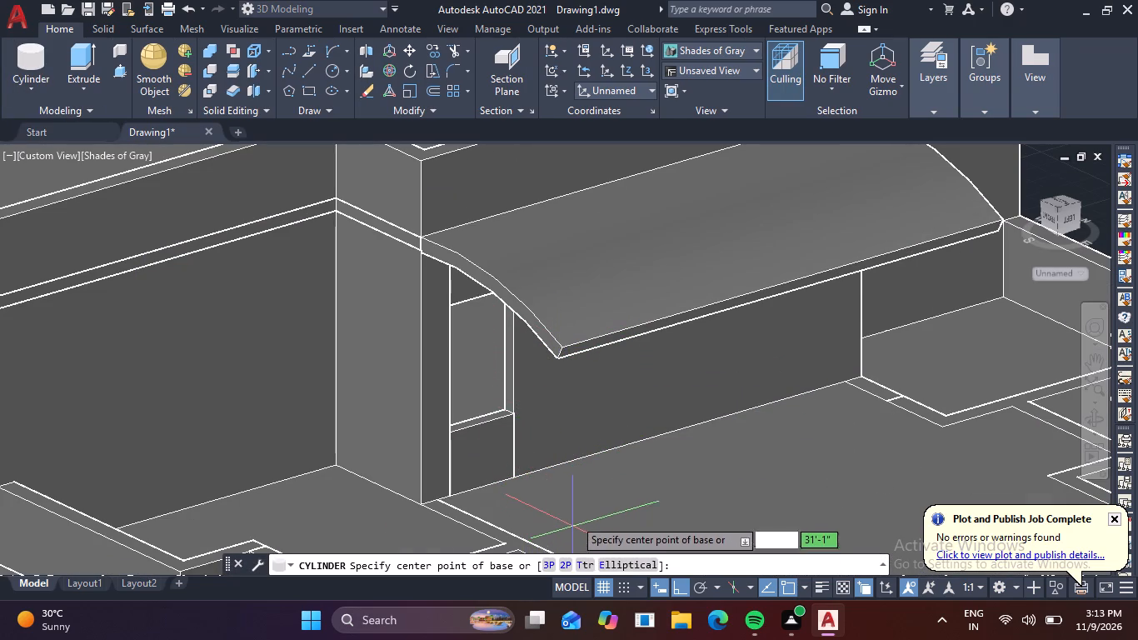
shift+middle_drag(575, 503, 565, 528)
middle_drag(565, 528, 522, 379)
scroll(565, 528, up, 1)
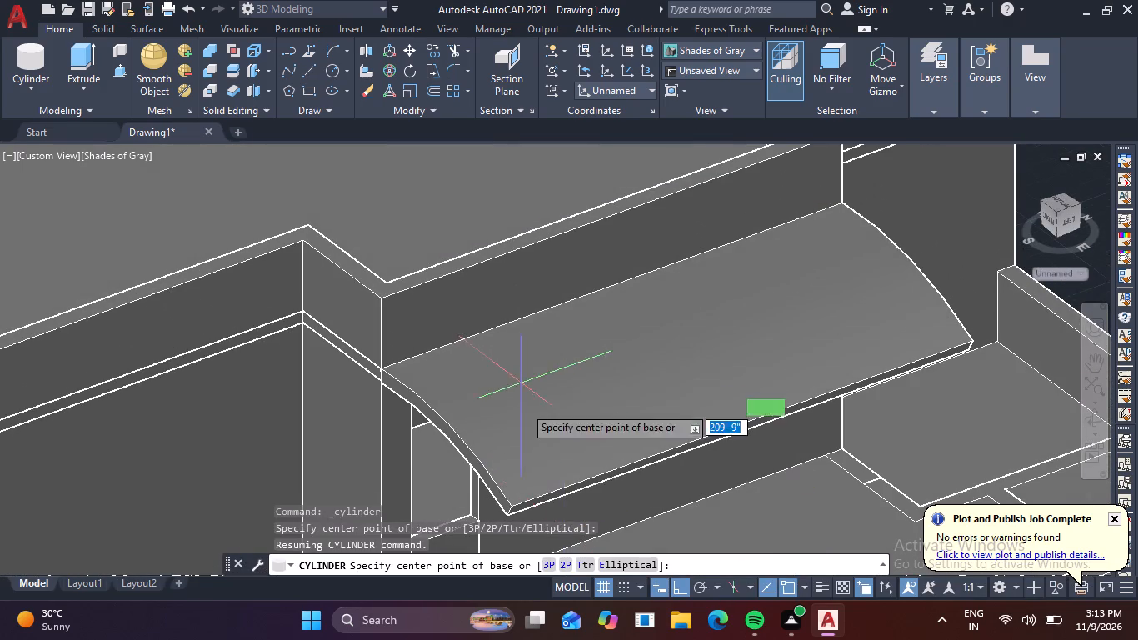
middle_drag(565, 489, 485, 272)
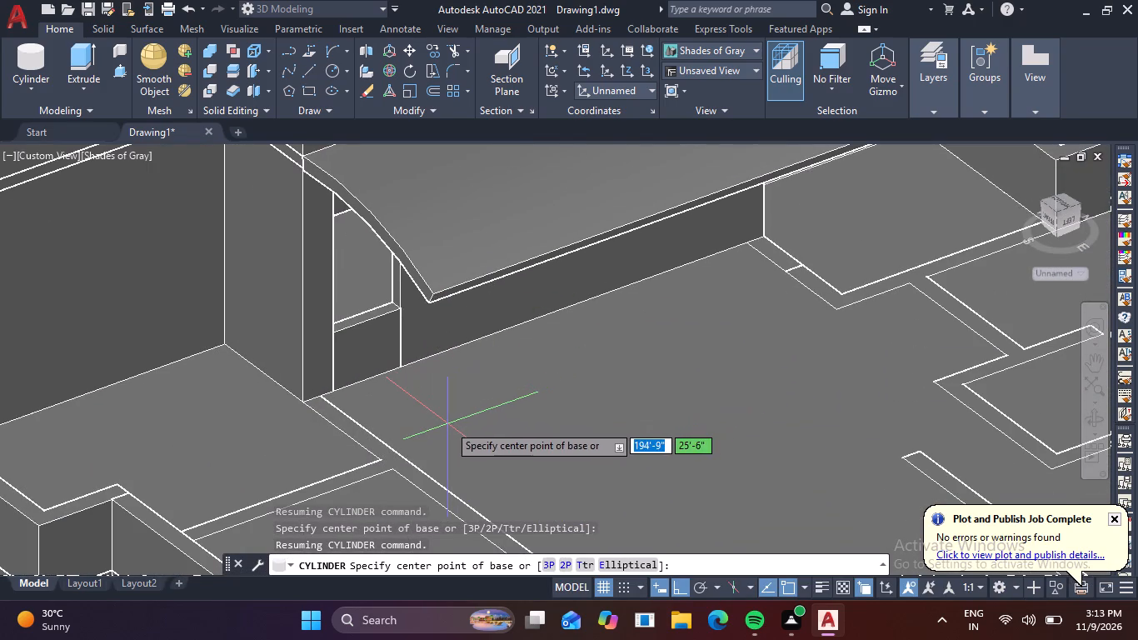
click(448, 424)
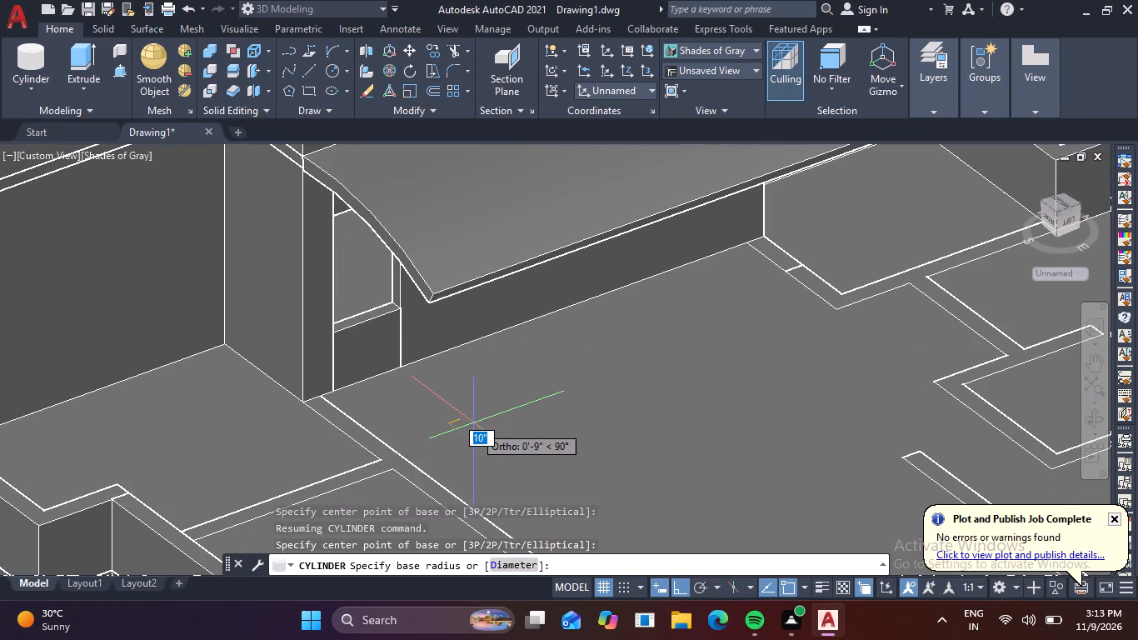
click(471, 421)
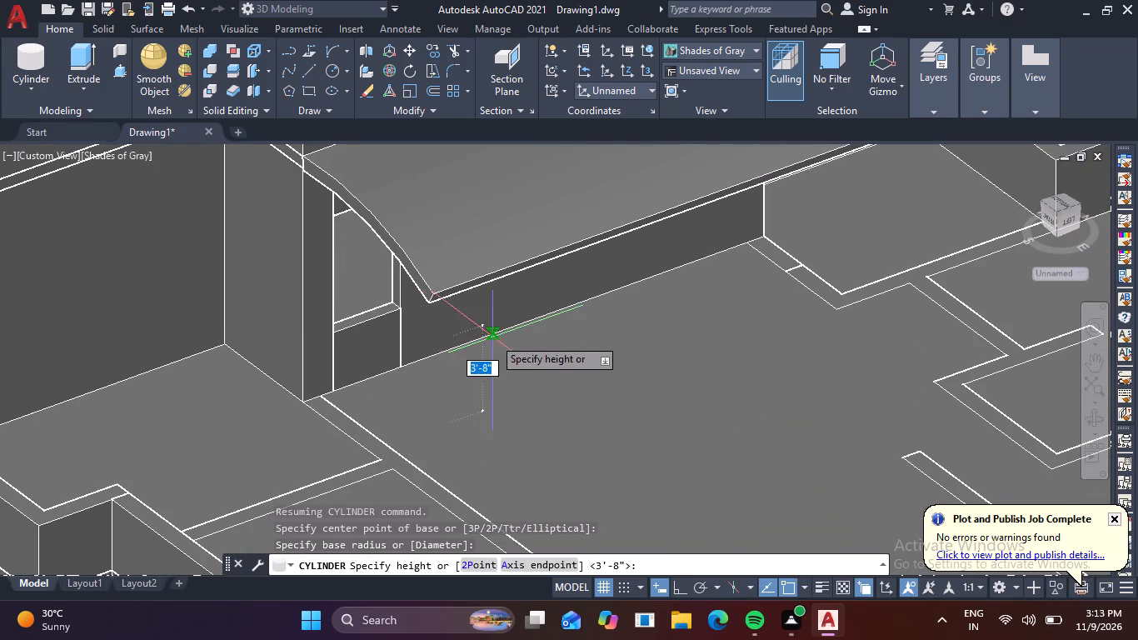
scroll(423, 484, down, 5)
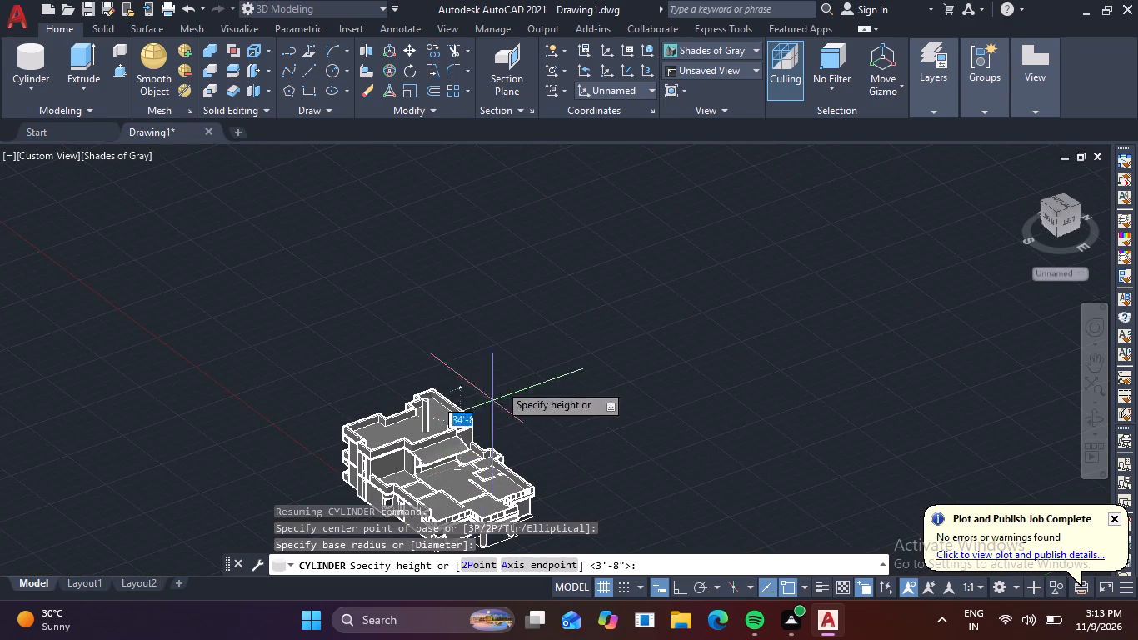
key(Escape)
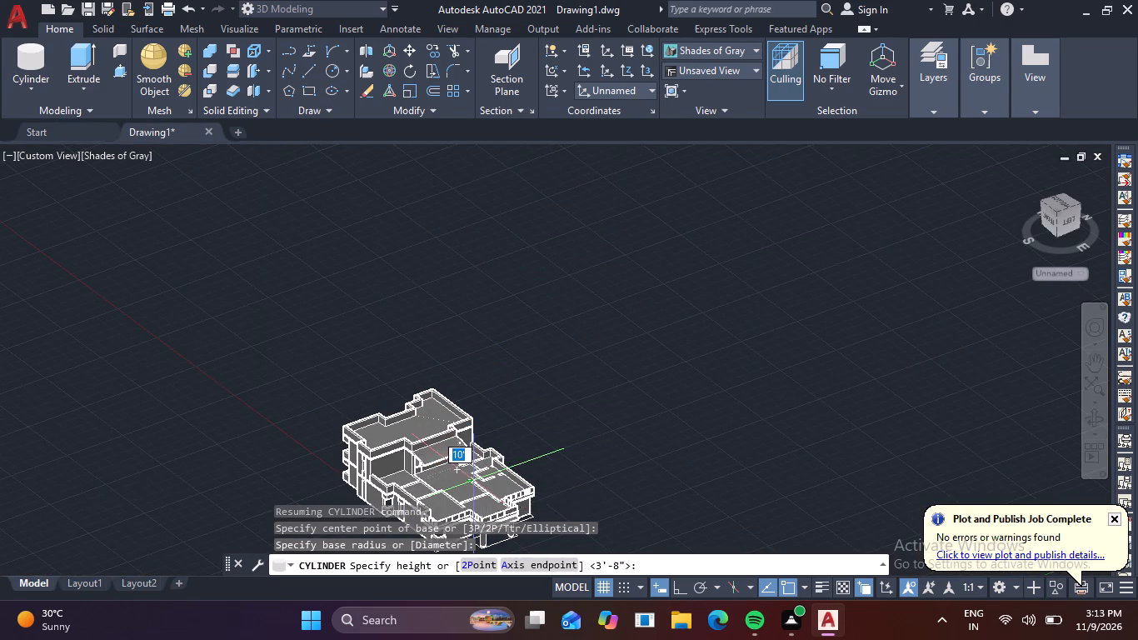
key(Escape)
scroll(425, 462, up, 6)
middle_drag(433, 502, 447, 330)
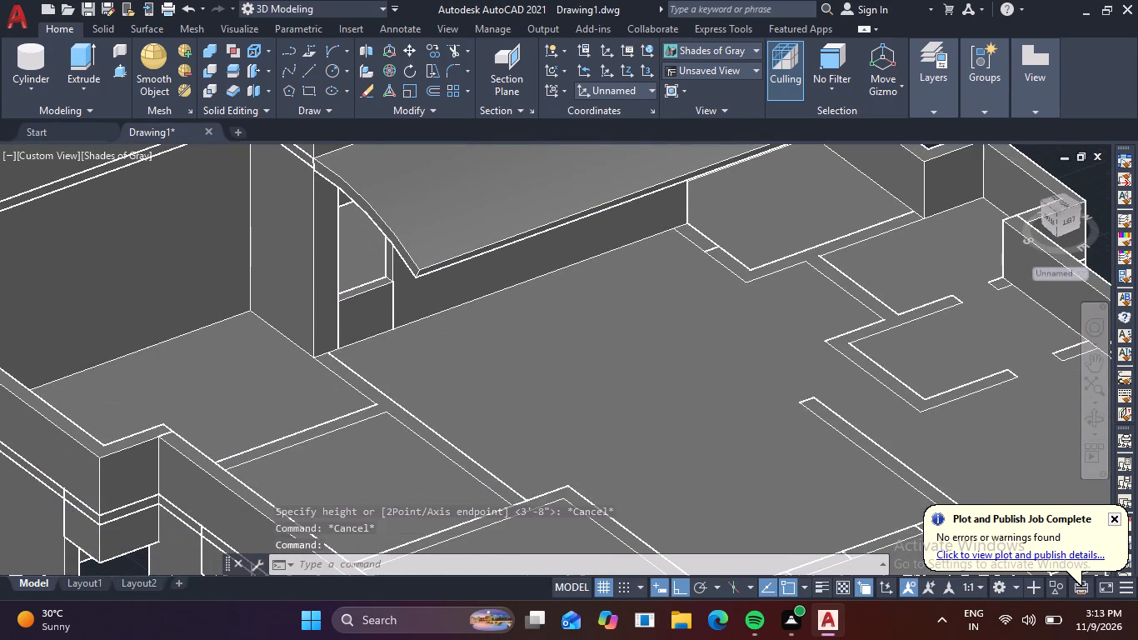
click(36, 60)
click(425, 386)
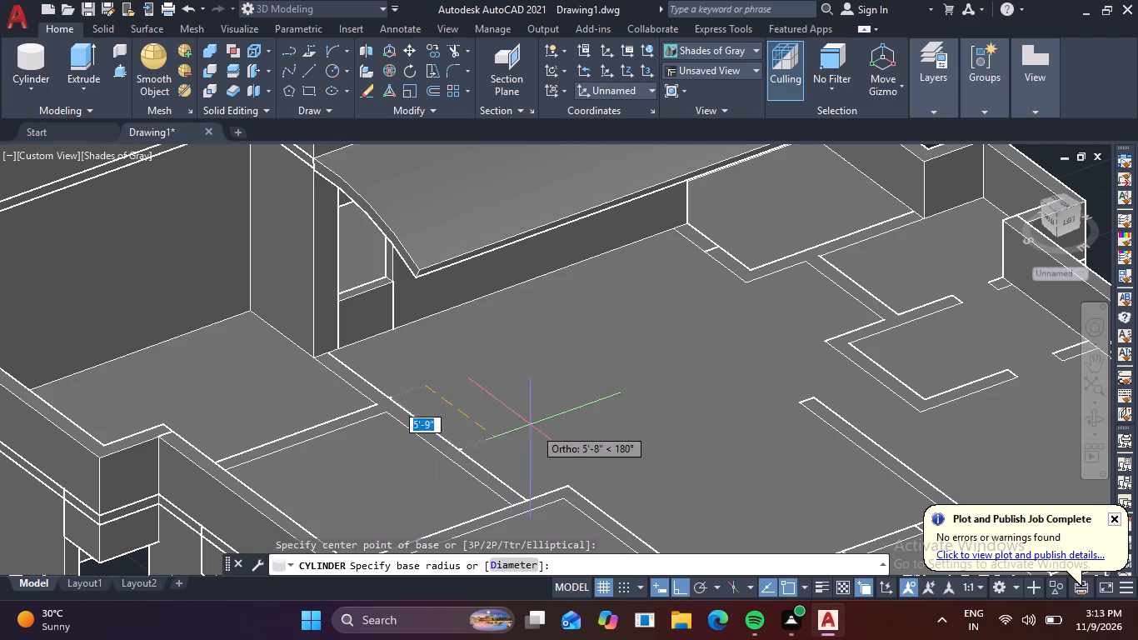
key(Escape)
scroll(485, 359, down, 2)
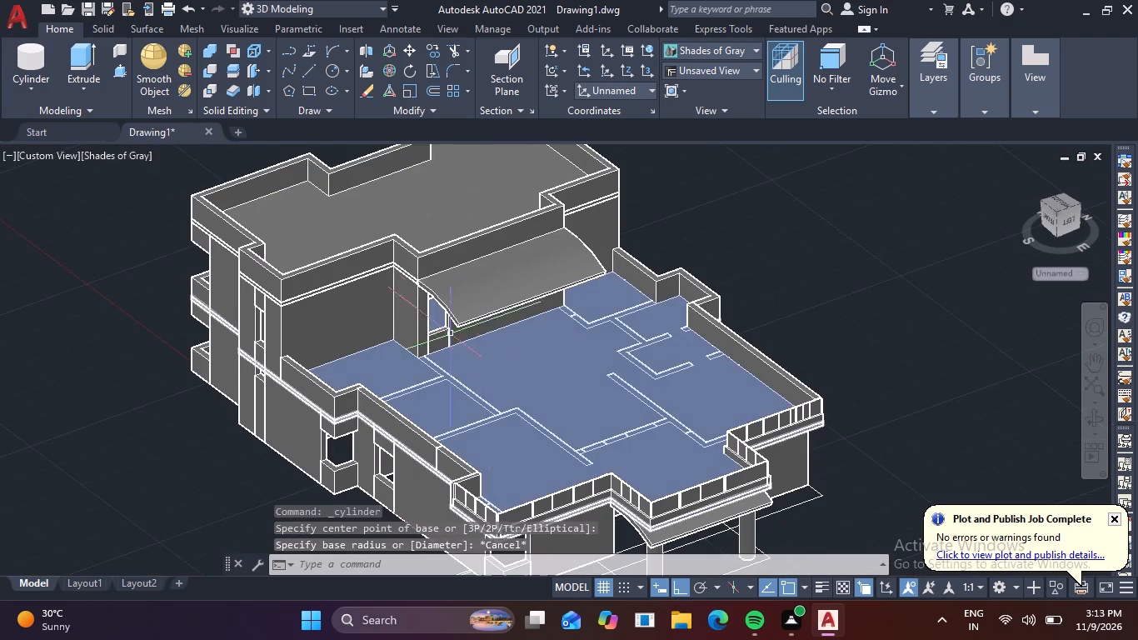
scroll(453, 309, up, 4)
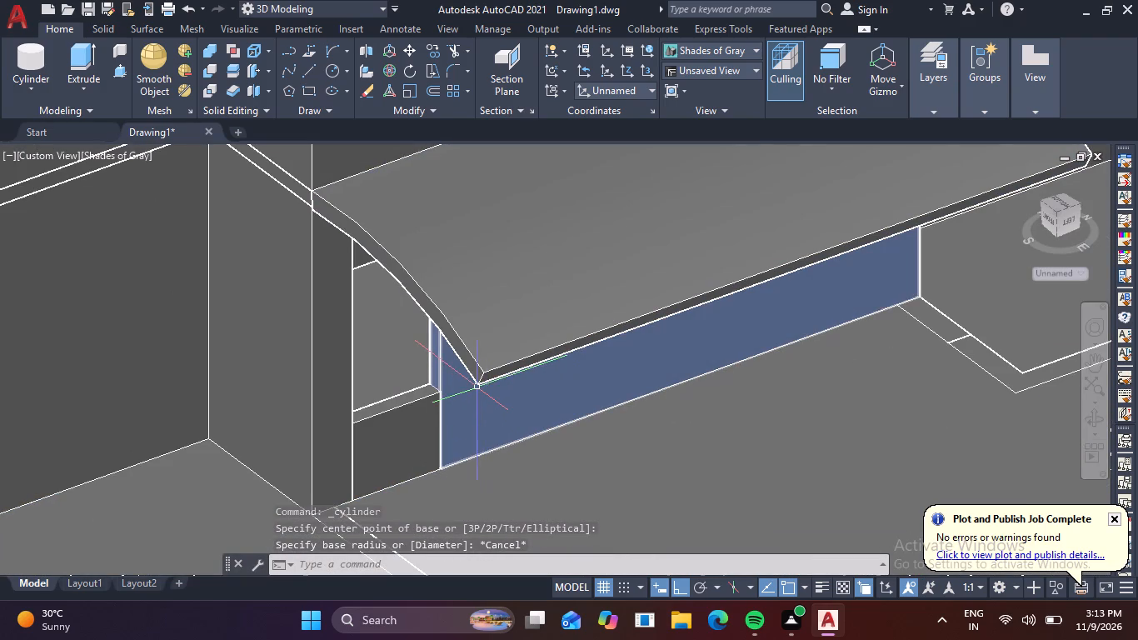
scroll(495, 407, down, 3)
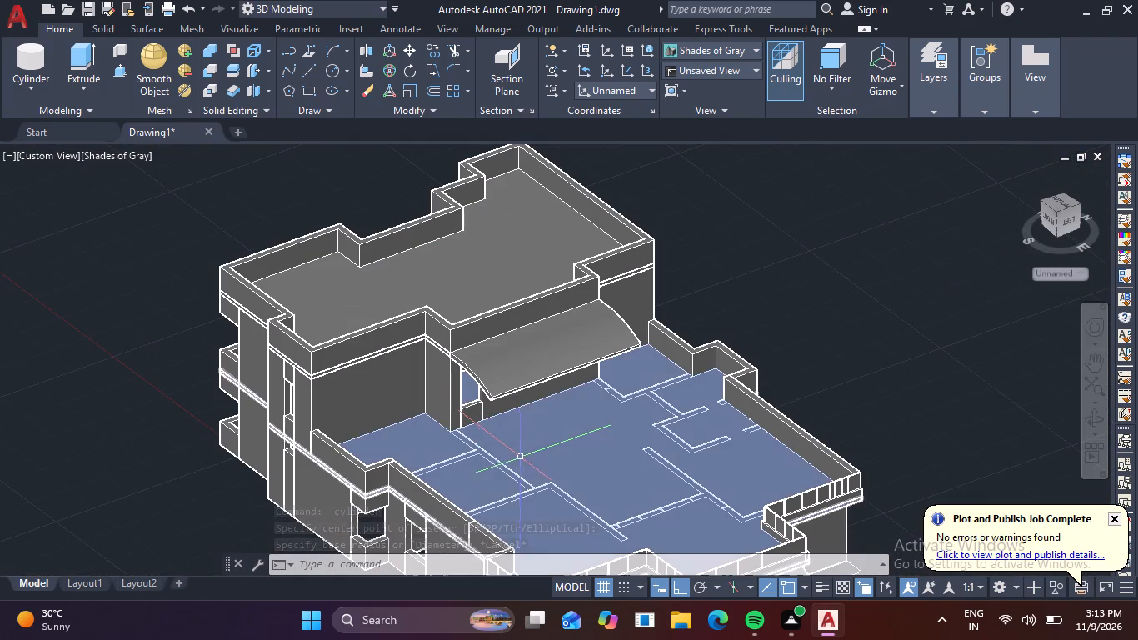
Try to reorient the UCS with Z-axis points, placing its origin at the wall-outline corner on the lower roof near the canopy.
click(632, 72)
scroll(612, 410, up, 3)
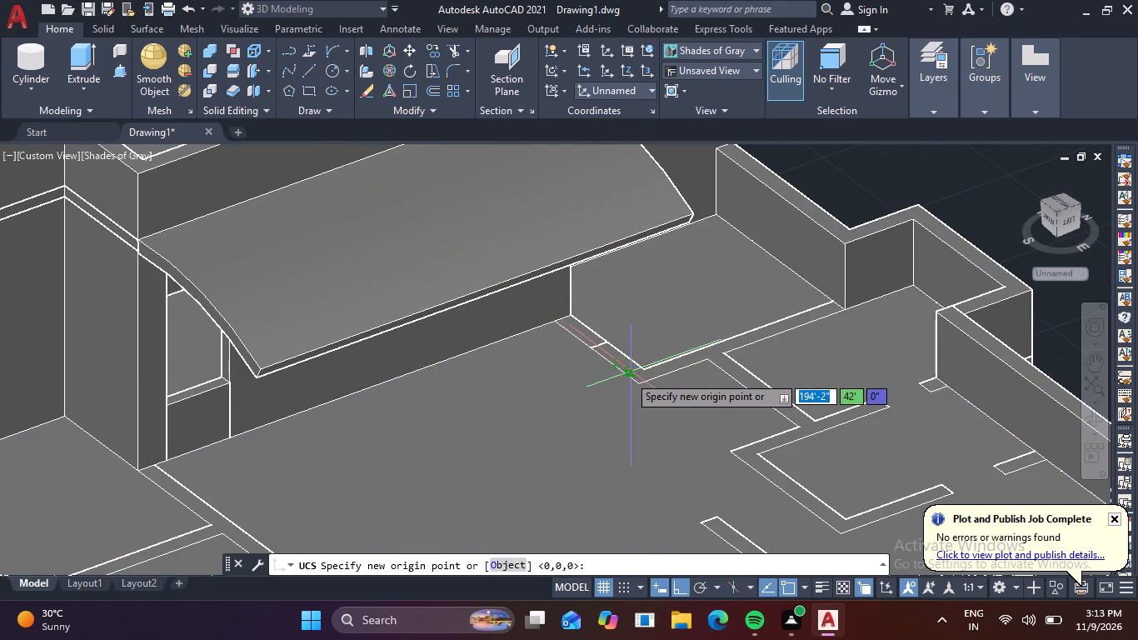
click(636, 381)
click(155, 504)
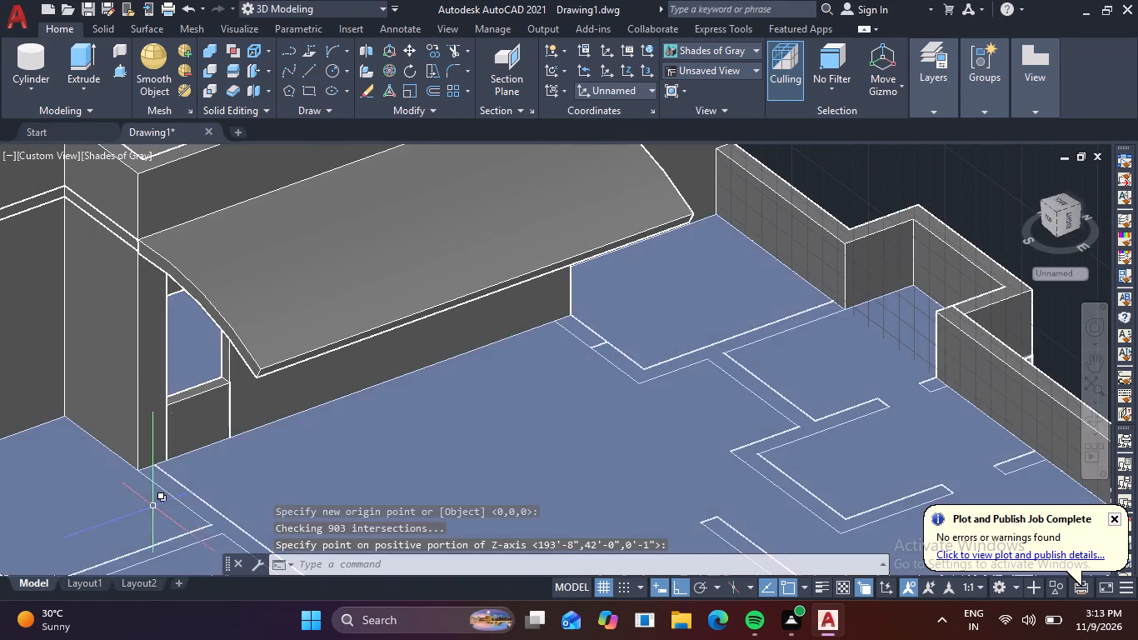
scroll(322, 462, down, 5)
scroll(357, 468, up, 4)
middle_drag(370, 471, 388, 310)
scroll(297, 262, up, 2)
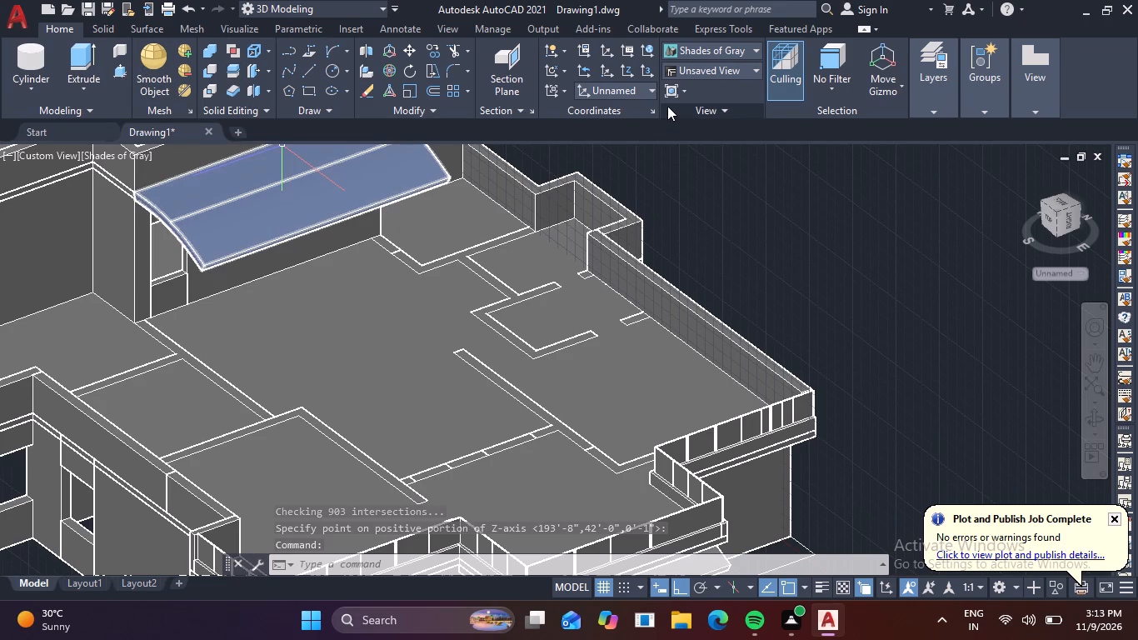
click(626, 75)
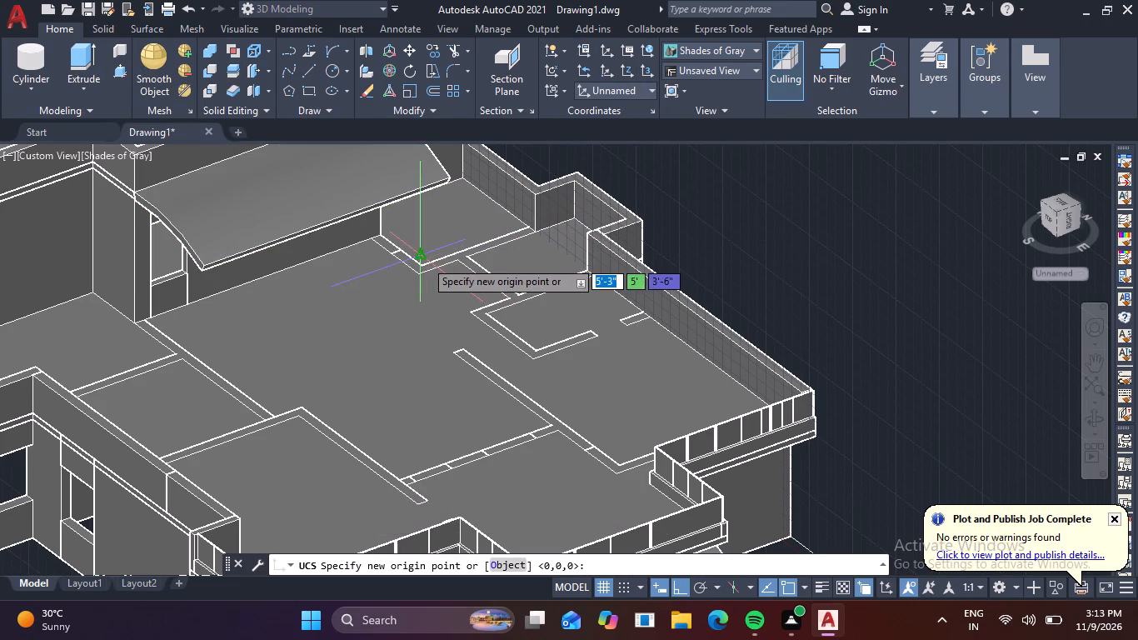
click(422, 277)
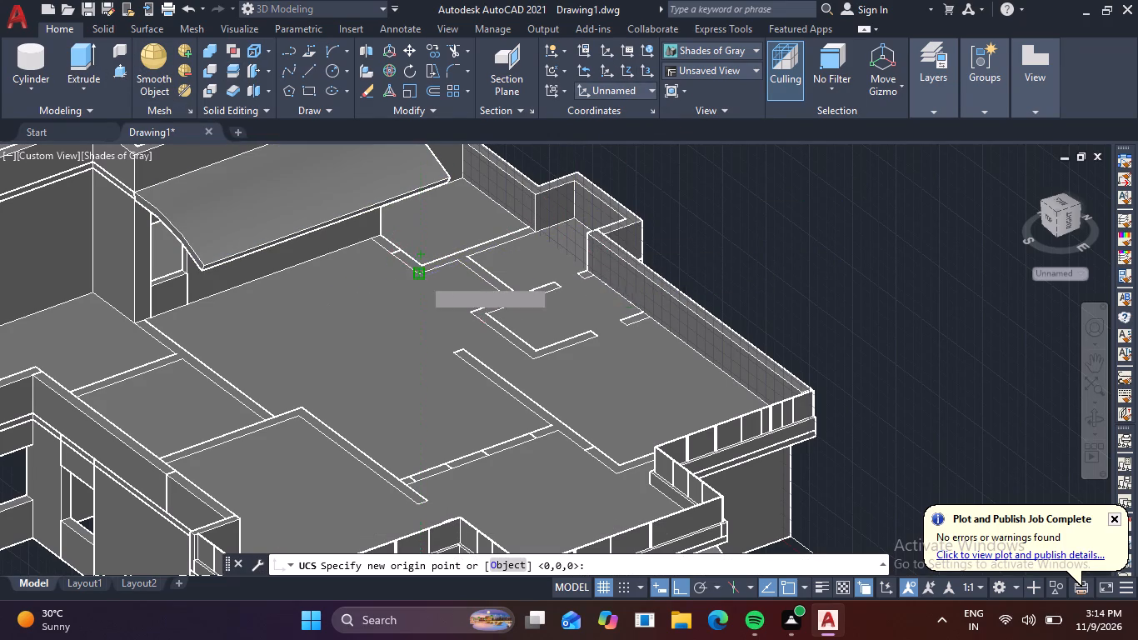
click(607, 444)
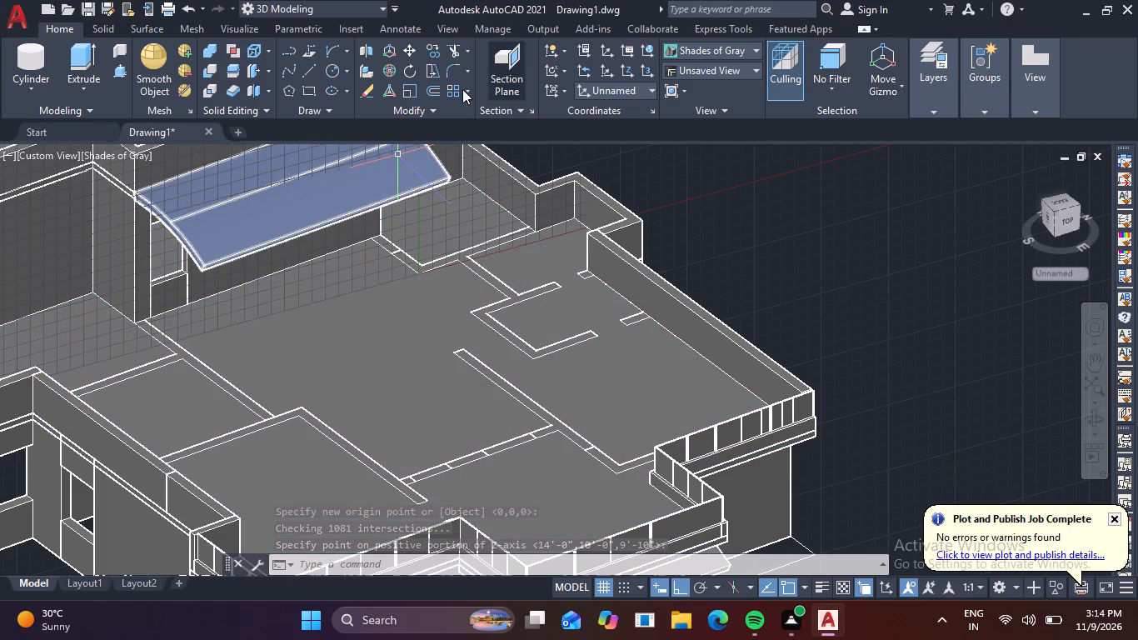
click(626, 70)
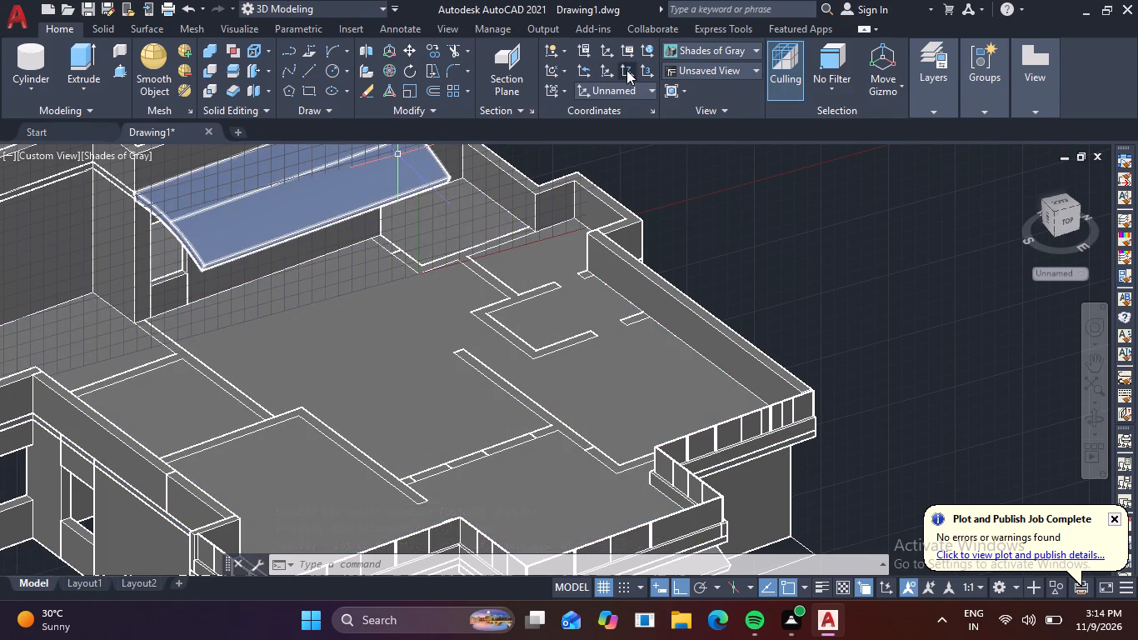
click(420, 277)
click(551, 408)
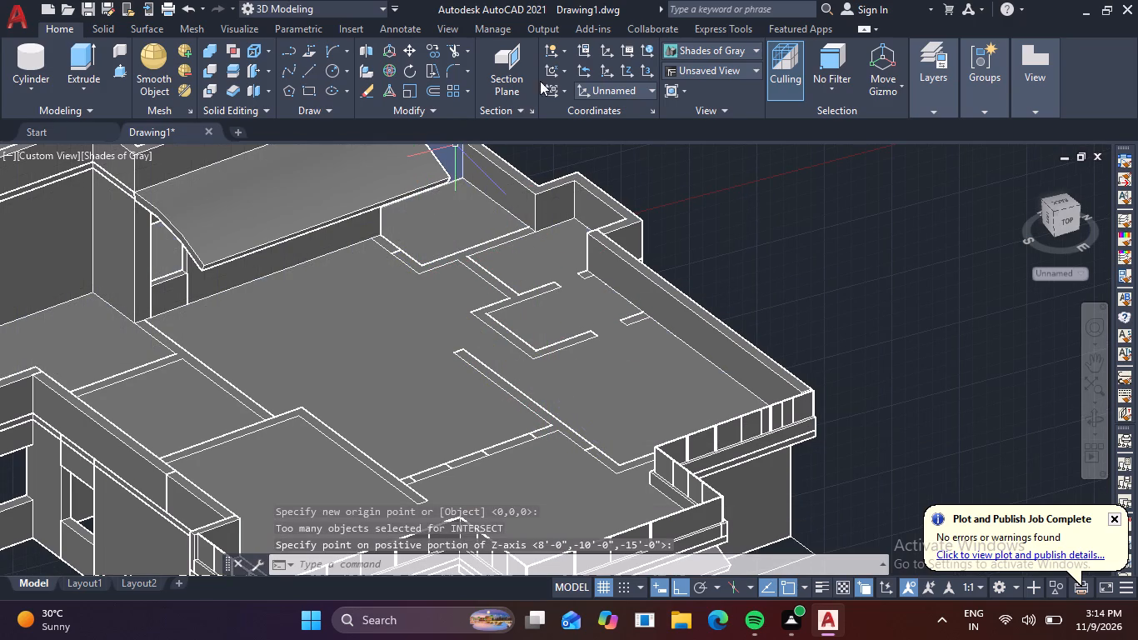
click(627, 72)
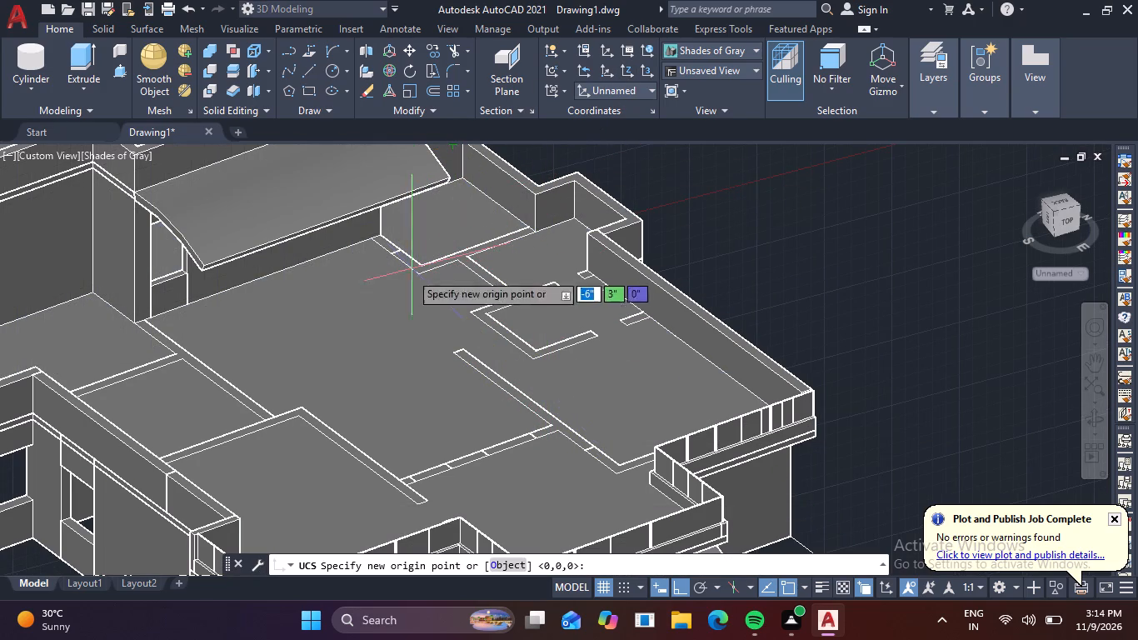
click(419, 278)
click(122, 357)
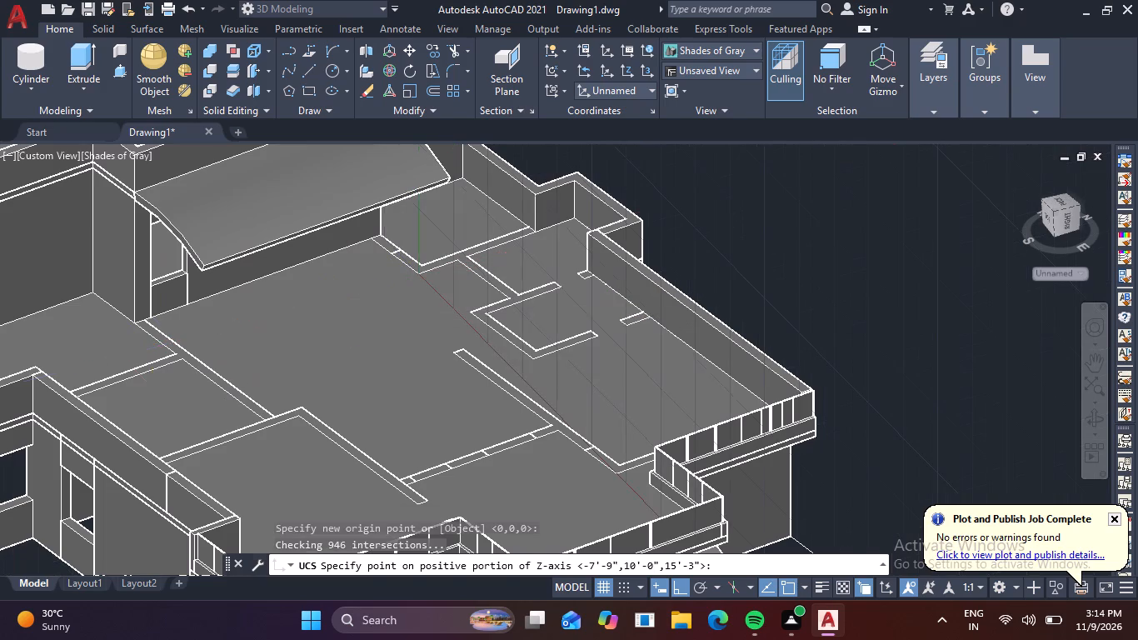
Set the UCS origin at the wall-outline corner near the canopy with Z pointing straight up, laying the XY plane on the lower roof.
click(621, 70)
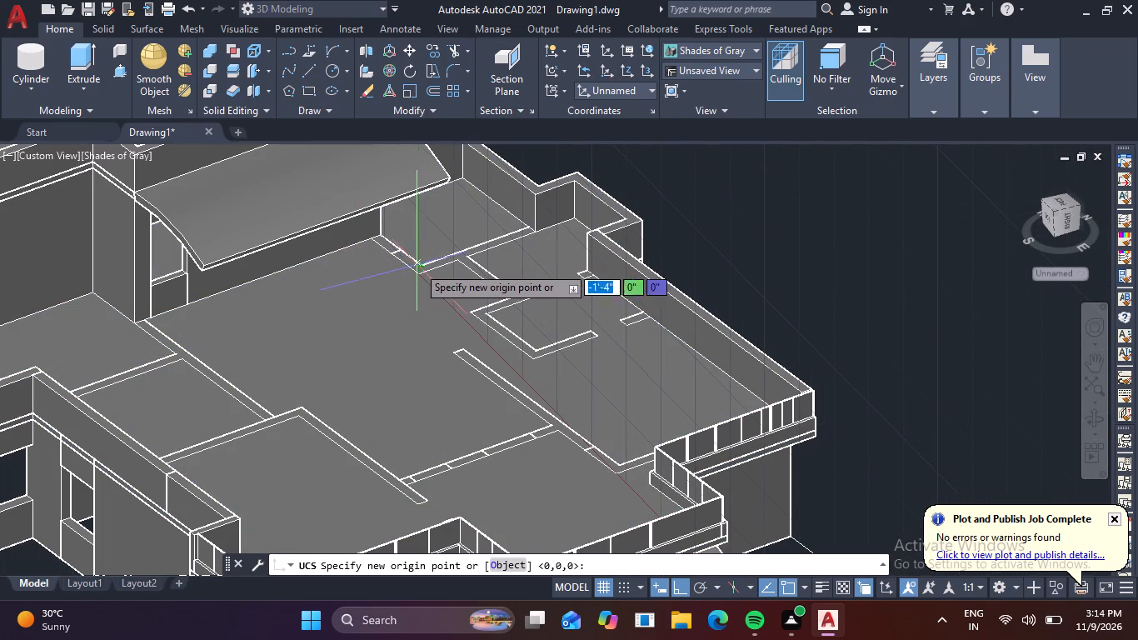
click(416, 276)
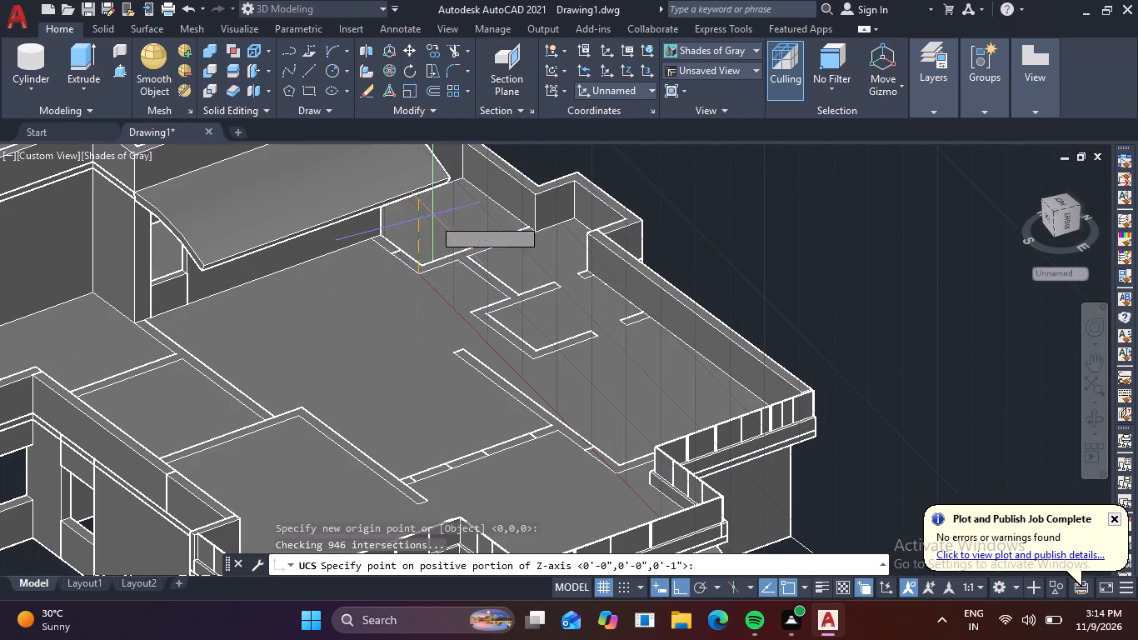
click(448, 161)
scroll(327, 307, up, 1)
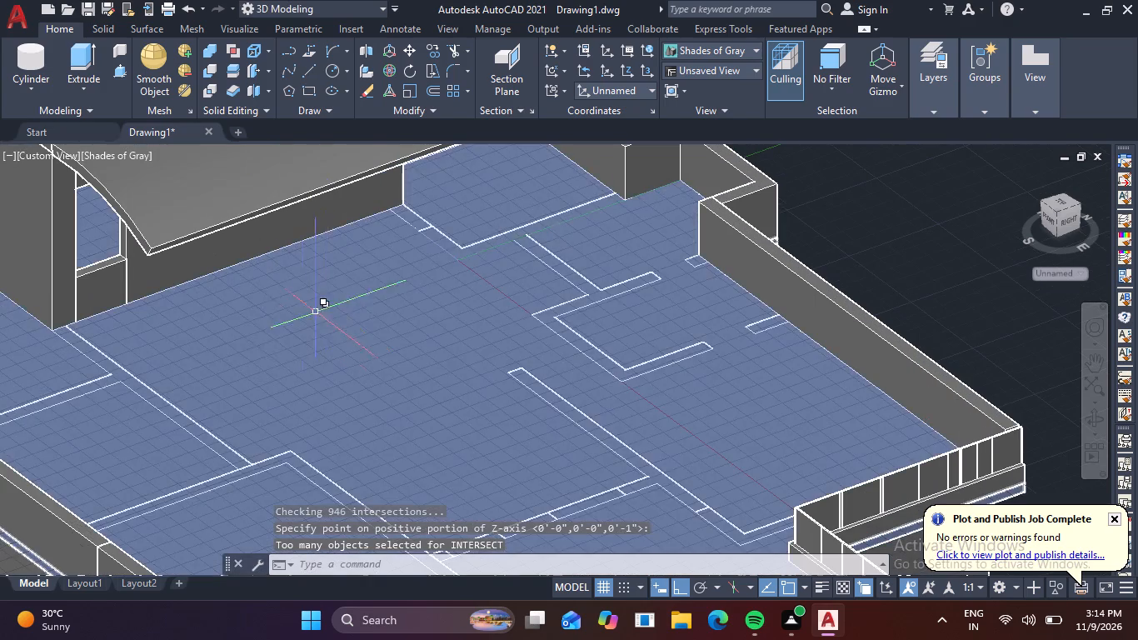
middle_drag(287, 353, 394, 354)
key(Escape)
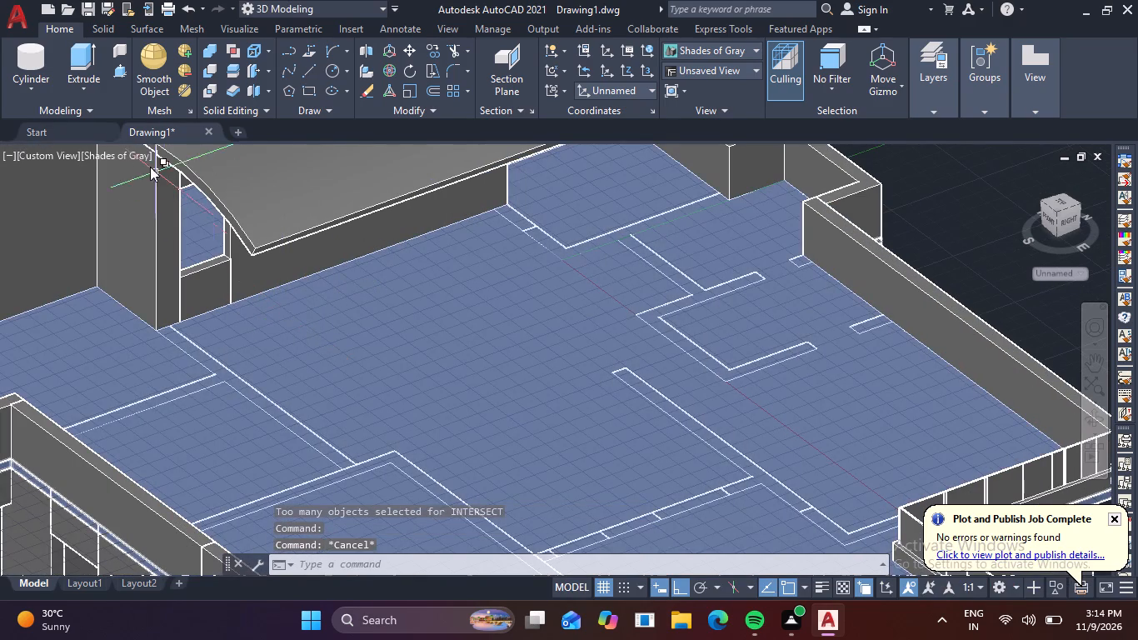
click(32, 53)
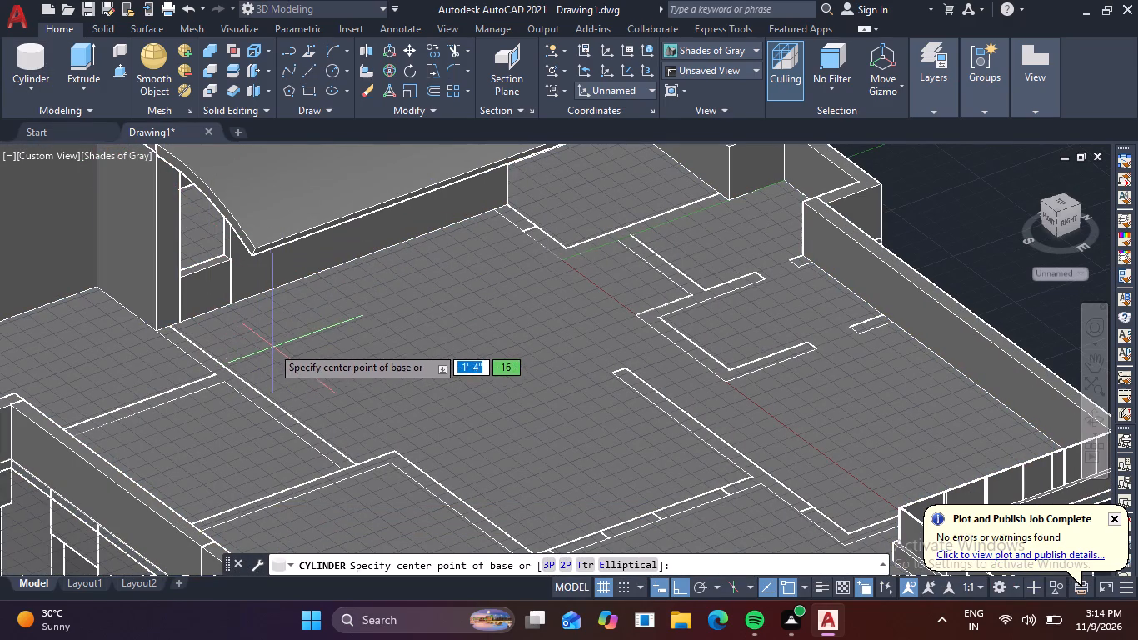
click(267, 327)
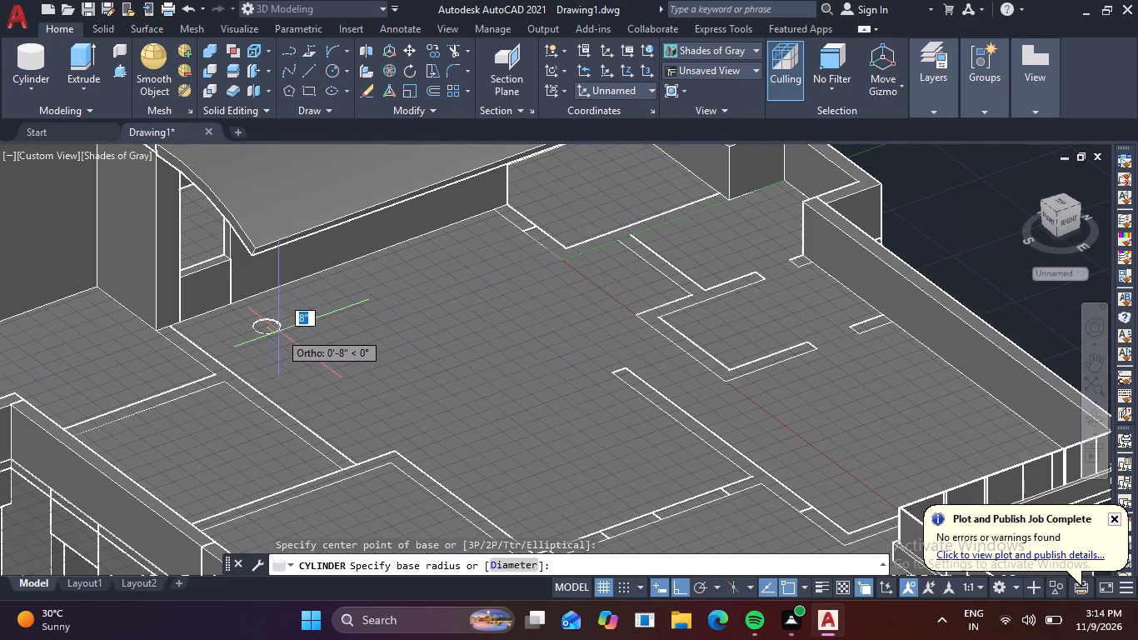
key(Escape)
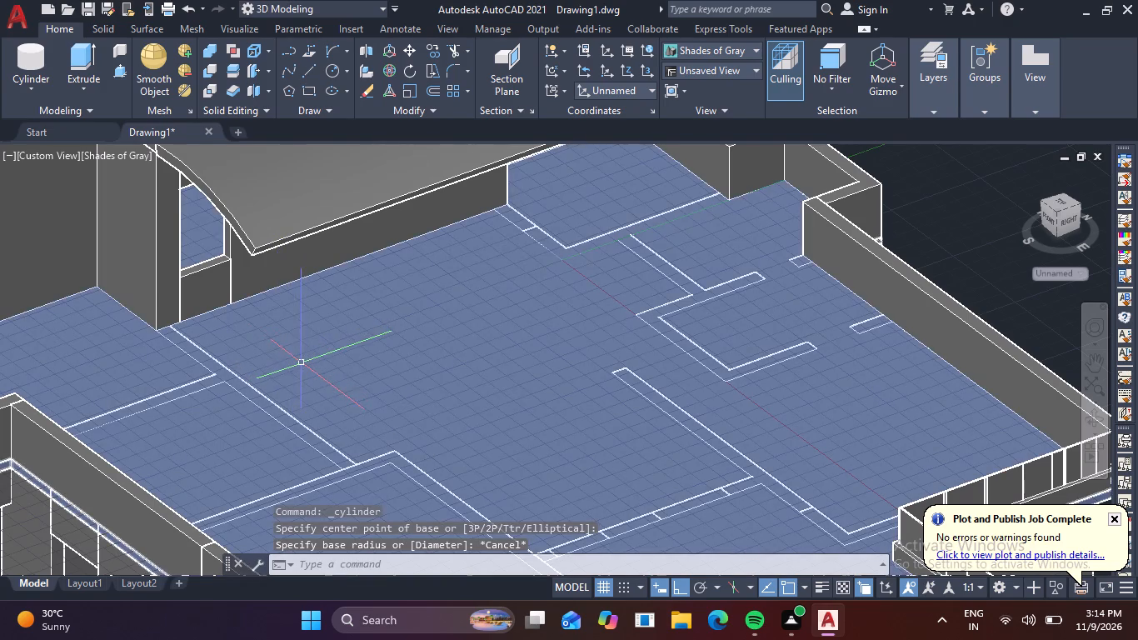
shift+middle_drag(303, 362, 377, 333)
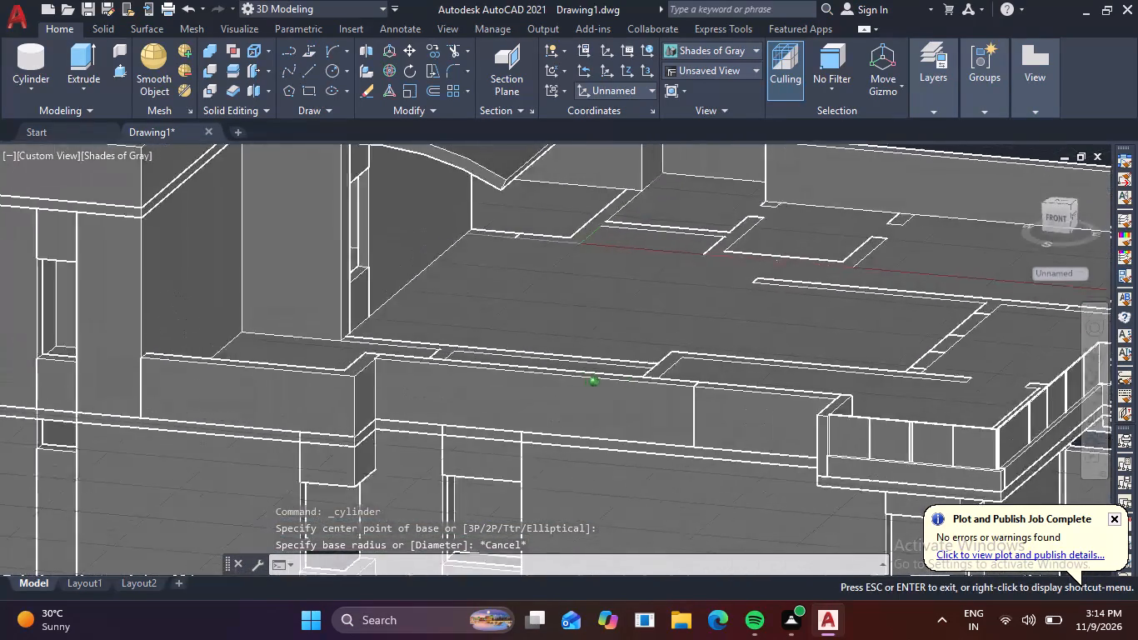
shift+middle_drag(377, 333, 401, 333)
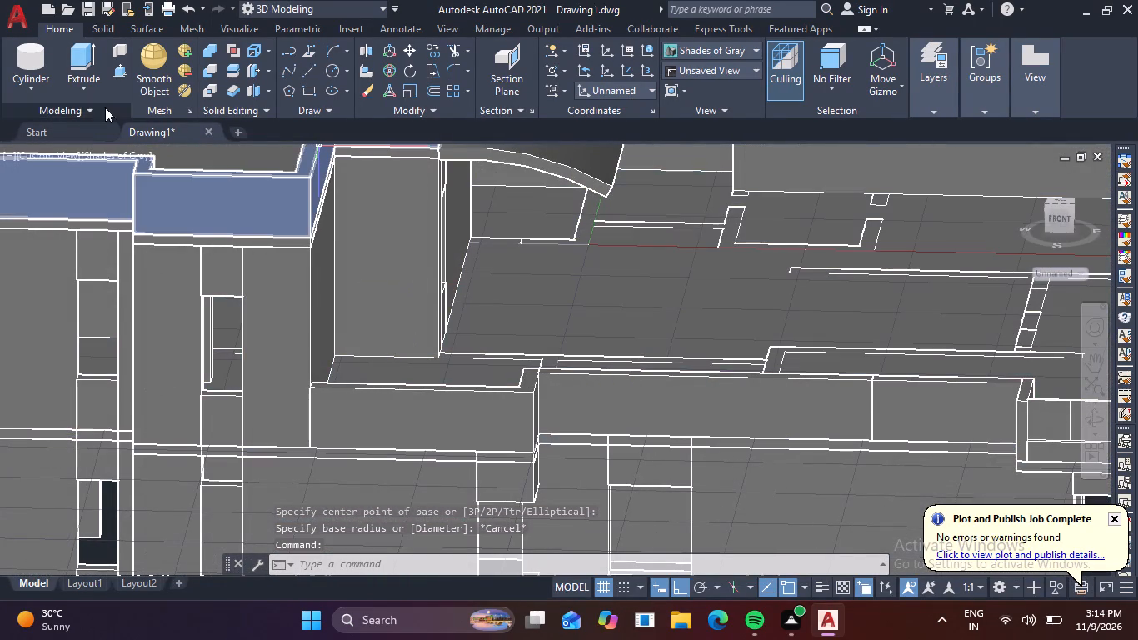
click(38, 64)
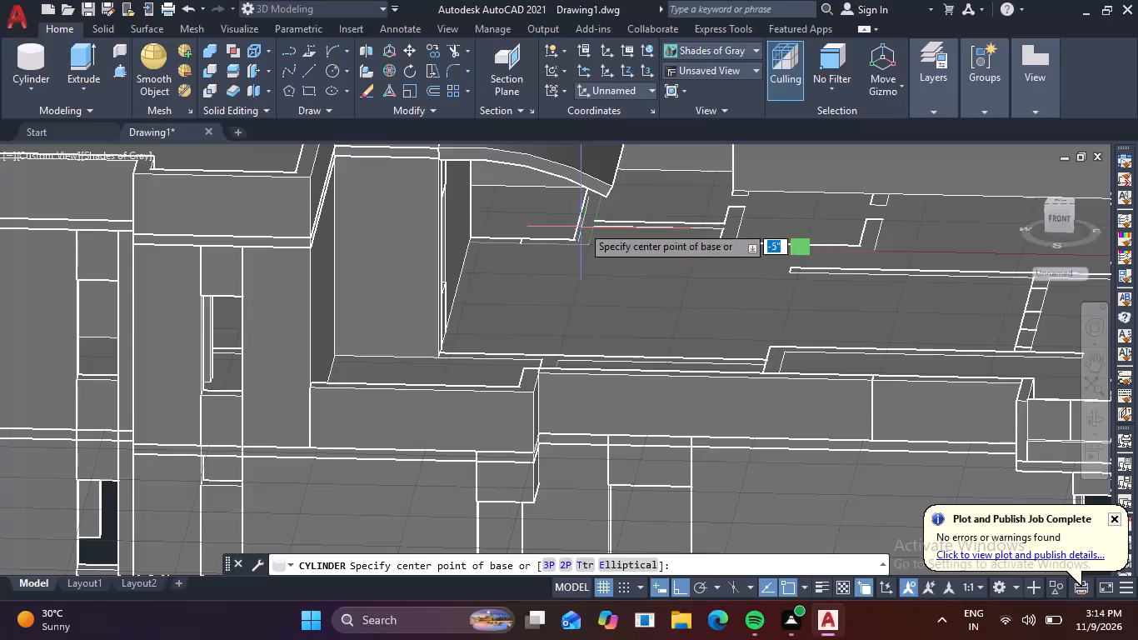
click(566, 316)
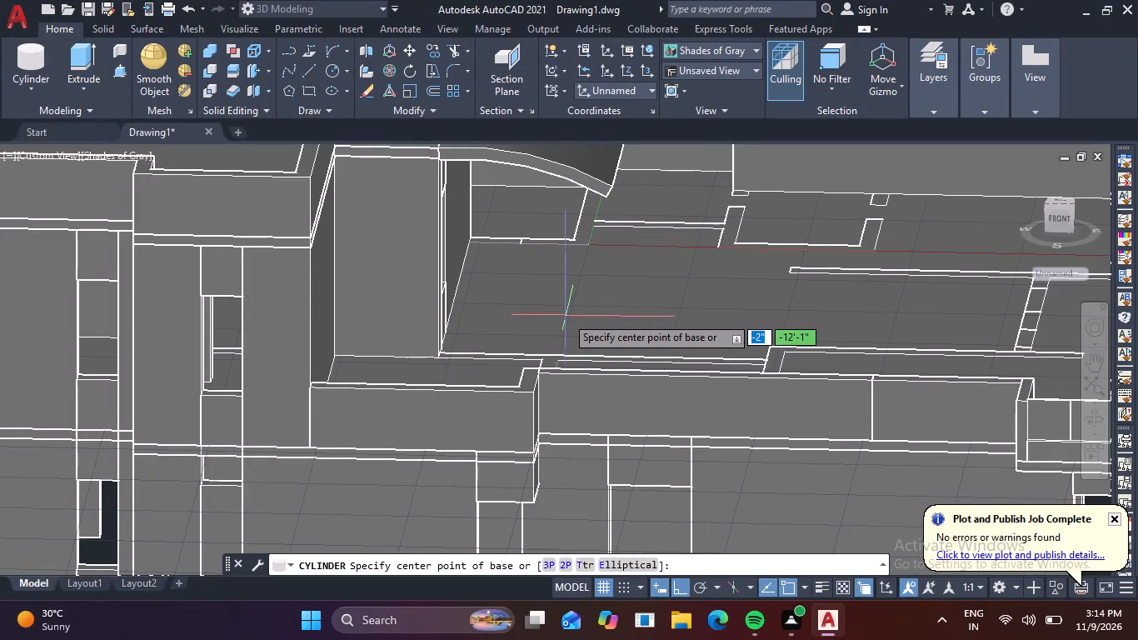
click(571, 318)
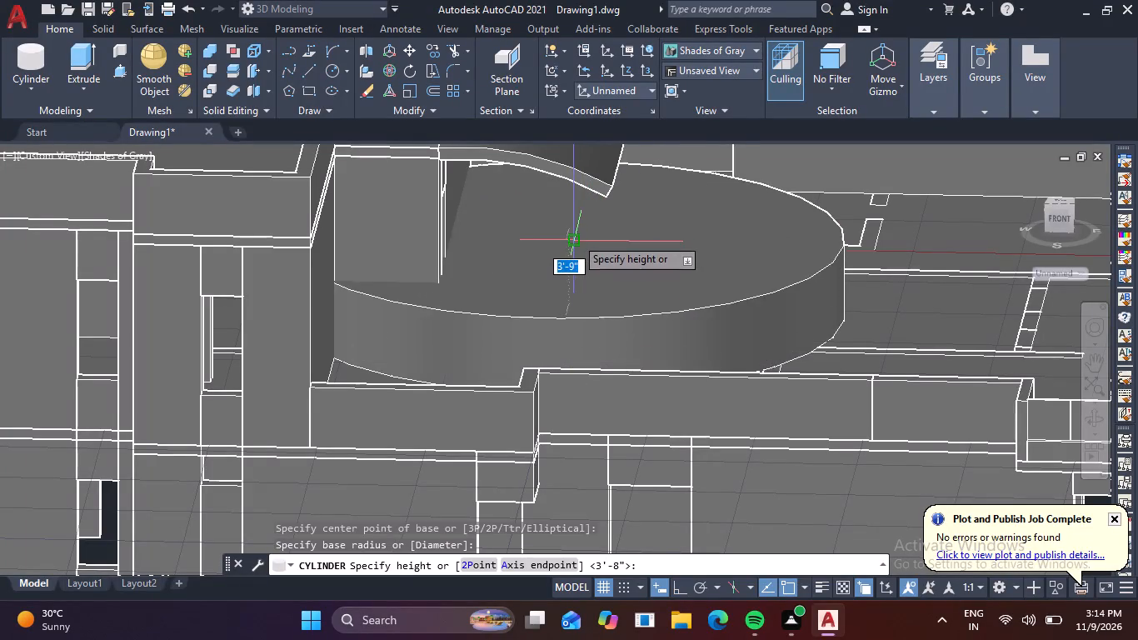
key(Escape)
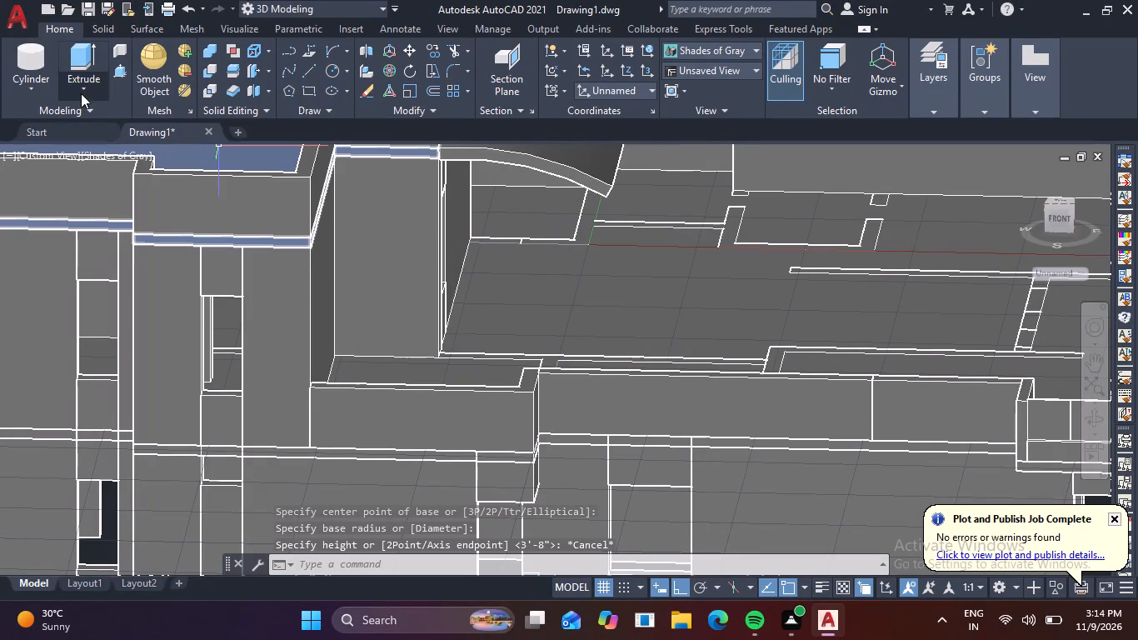
Draw a slender cylinder column standing on the lower roof beneath the arched canopy, rising to the canopy's curved edge.
click(42, 57)
click(559, 324)
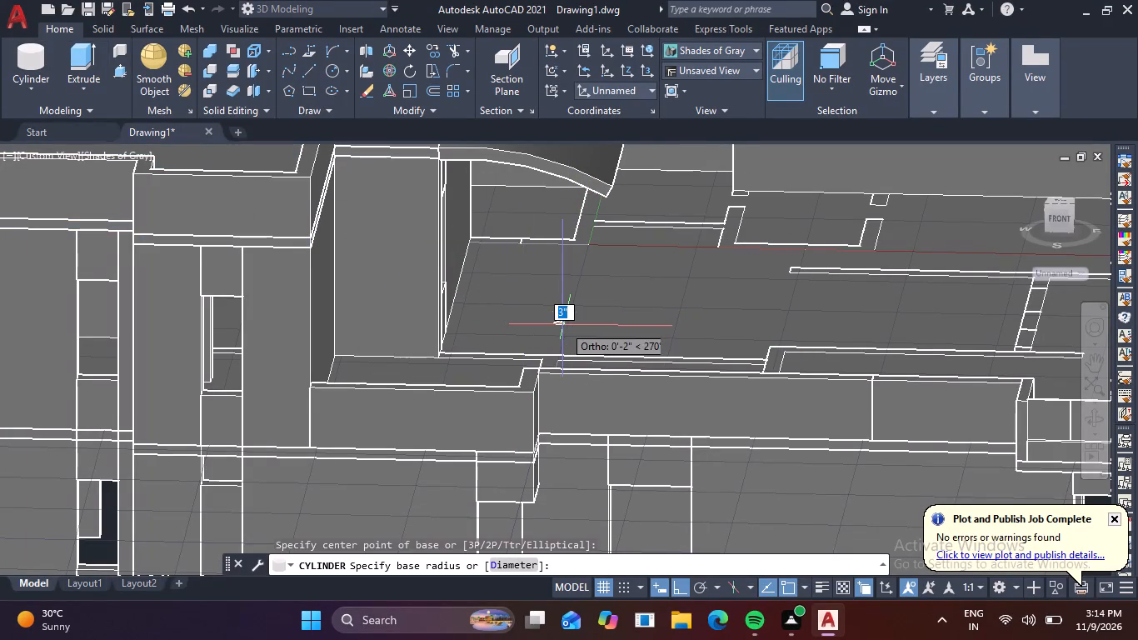
click(565, 325)
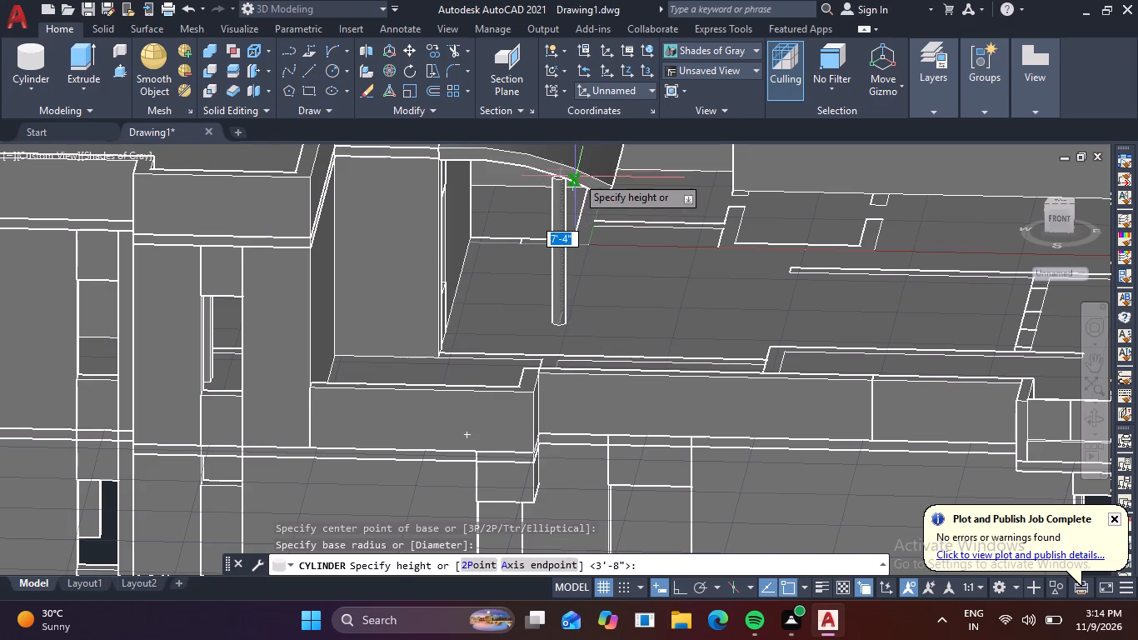
scroll(579, 165, up, 3)
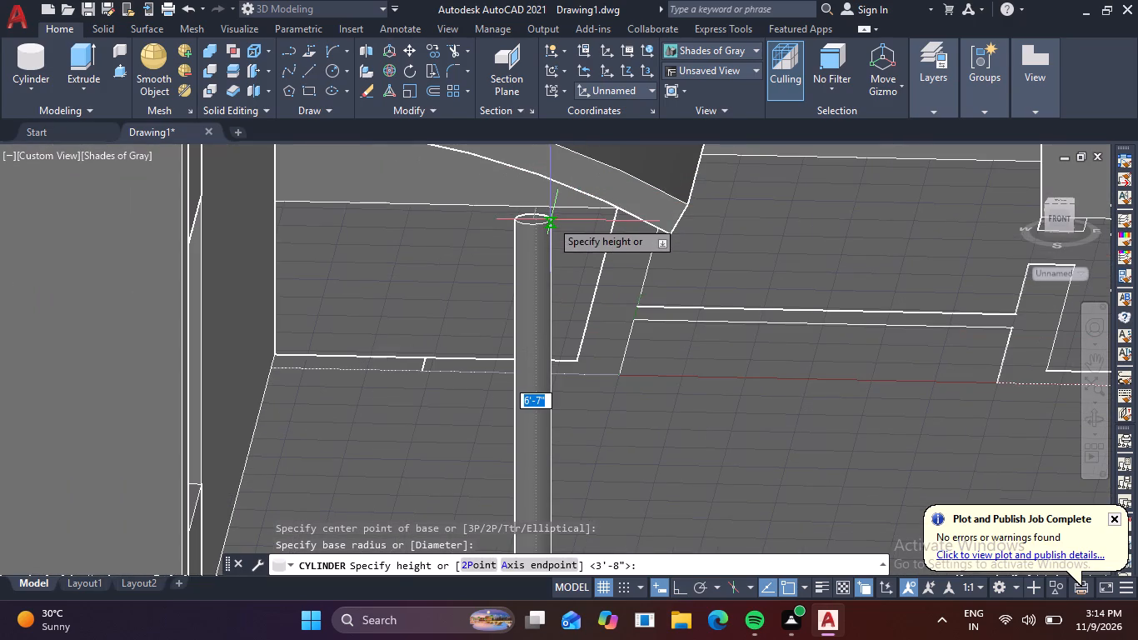
click(537, 160)
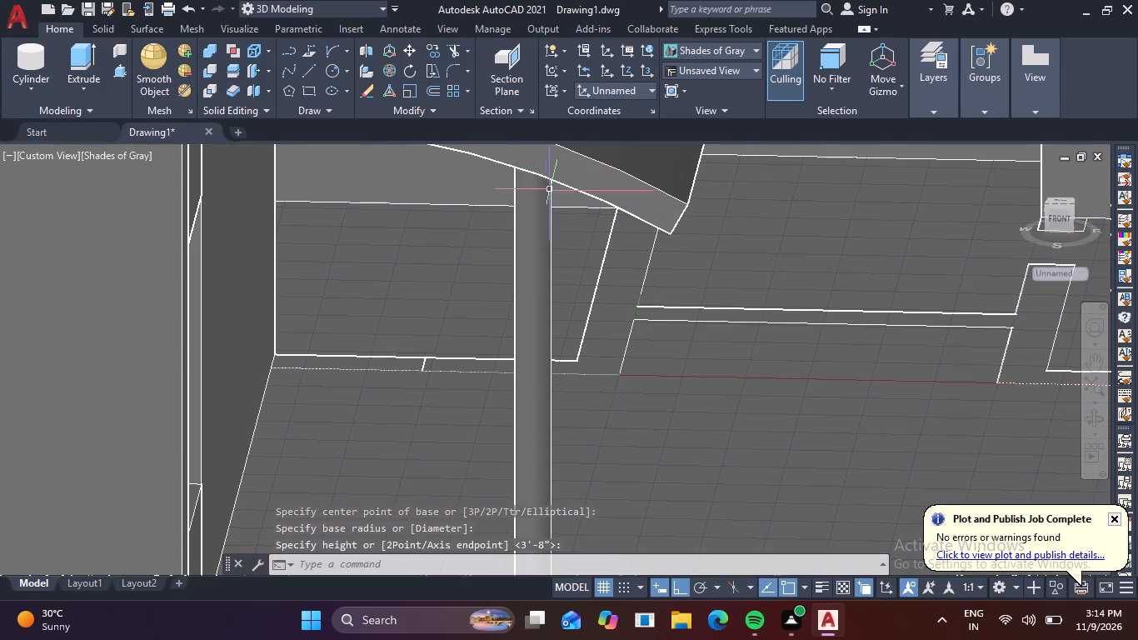
Move the new column about 5'-3" parallel to the block's wall, onto the wall-outline line at the canopy's window end.
scroll(552, 197, down, 2)
scroll(655, 280, down, 2)
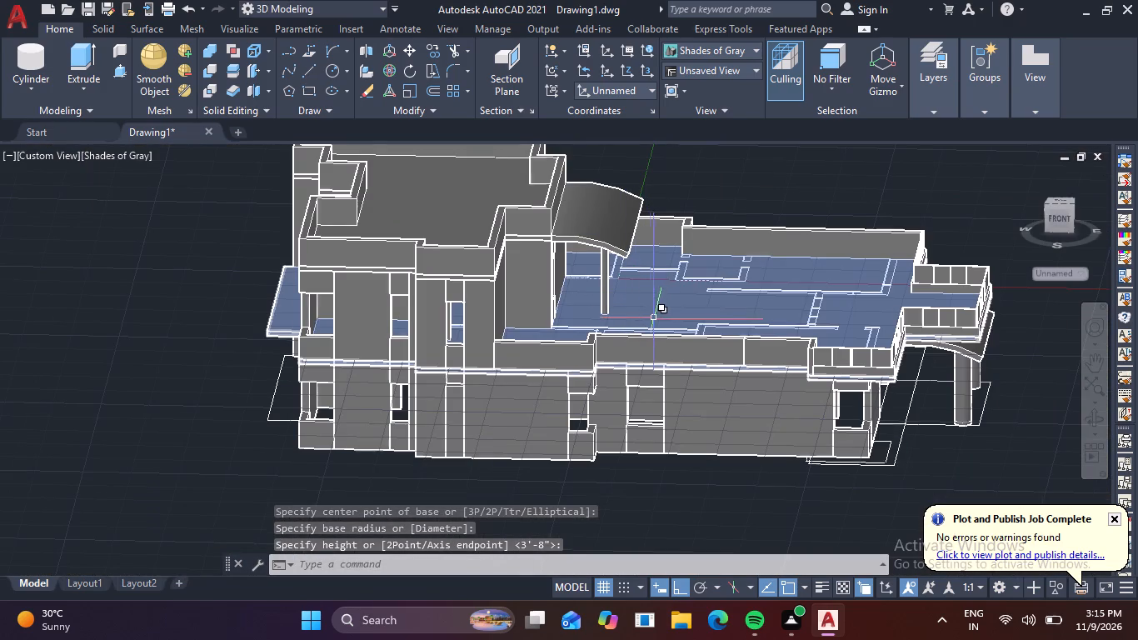
shift+middle_drag(678, 319, 555, 325)
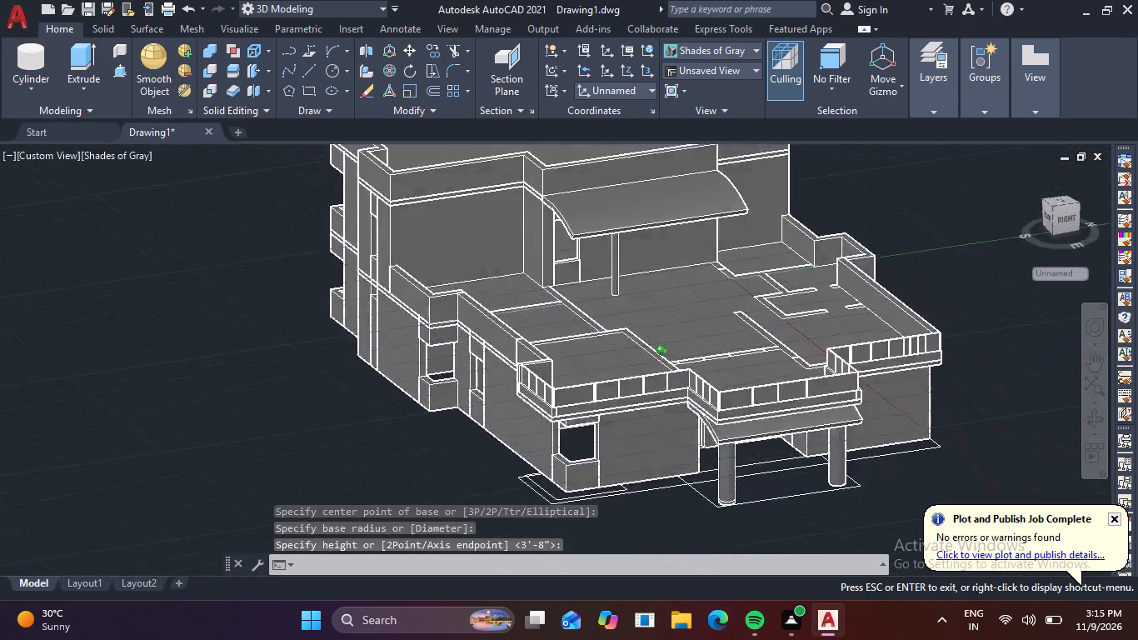
shift+middle_drag(555, 325, 521, 317)
scroll(636, 254, up, 4)
click(624, 286)
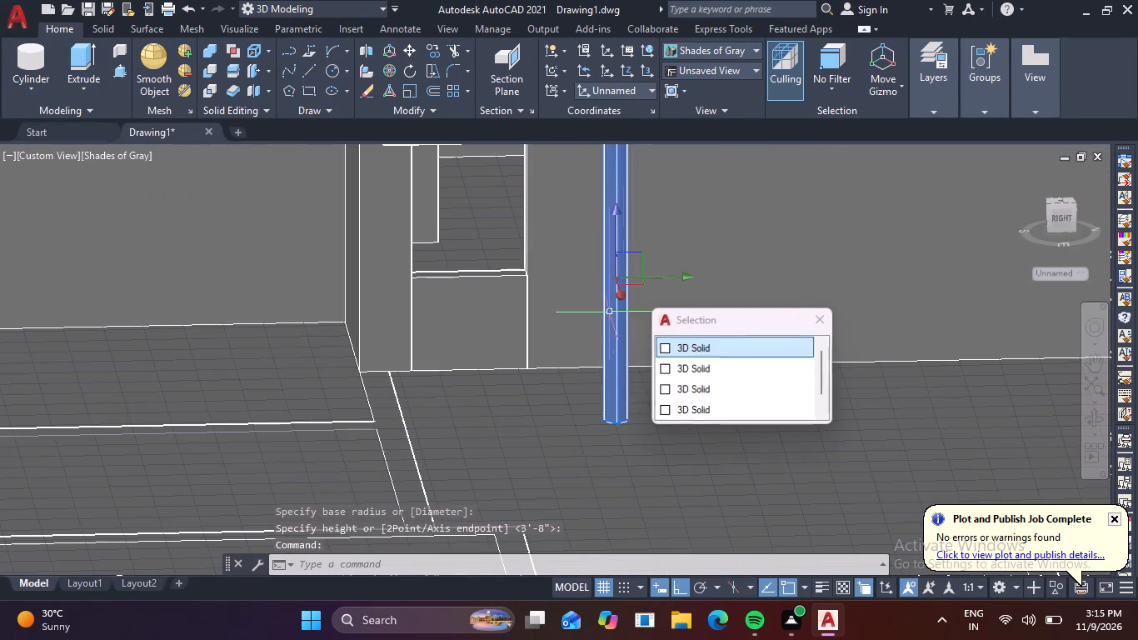
key(m)
key(space)
scroll(595, 410, up, 3)
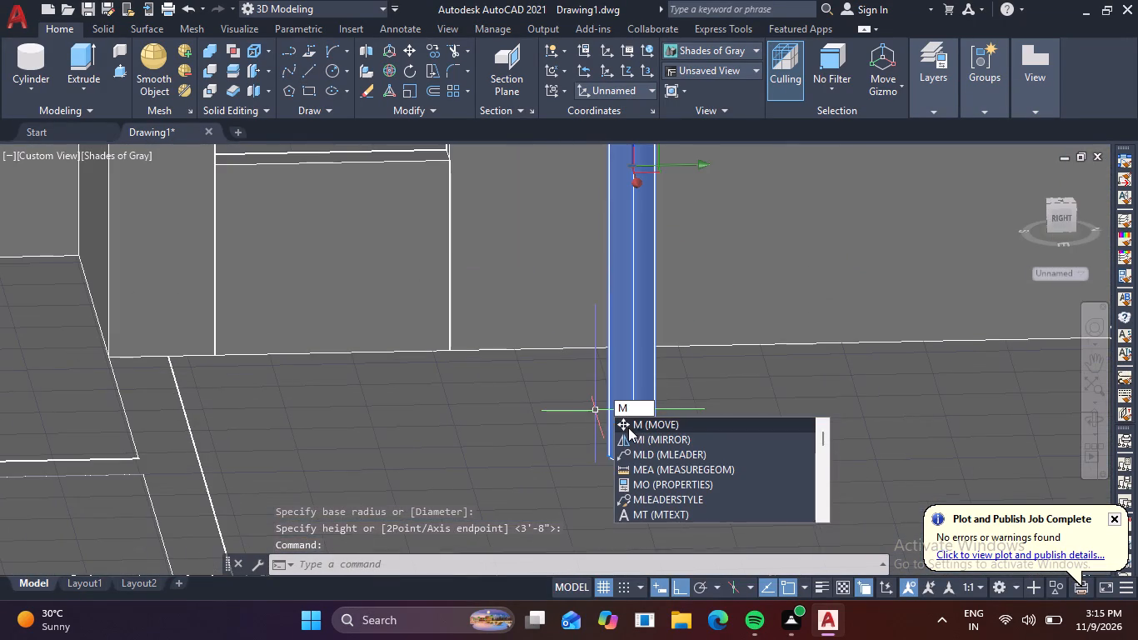
key(space)
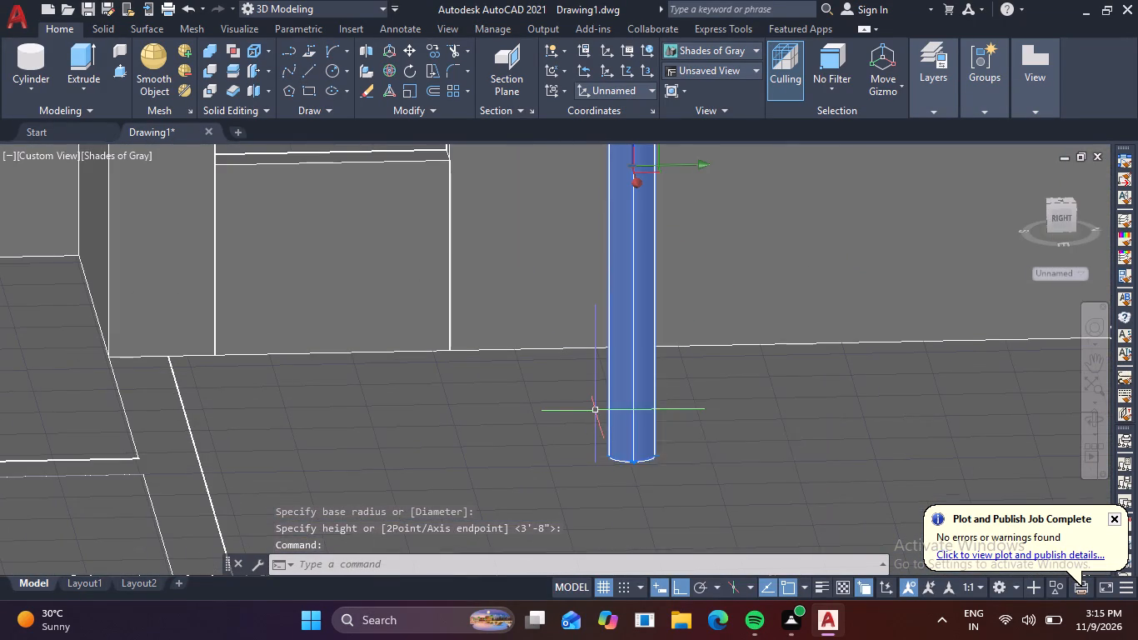
scroll(600, 470, up, 1)
click(617, 450)
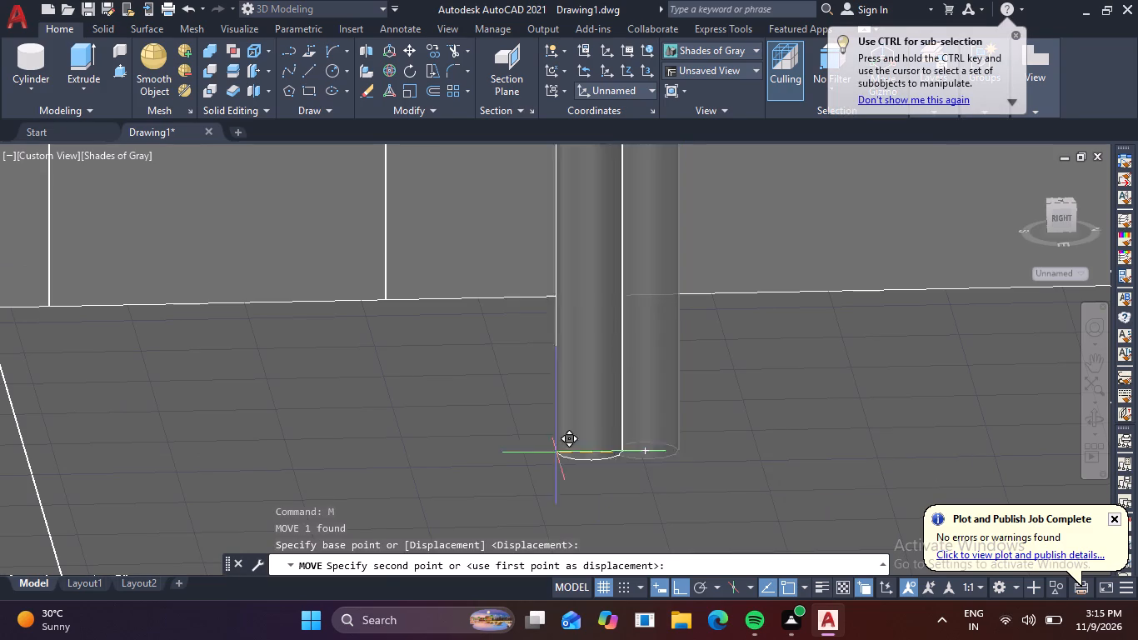
scroll(449, 455, down, 3)
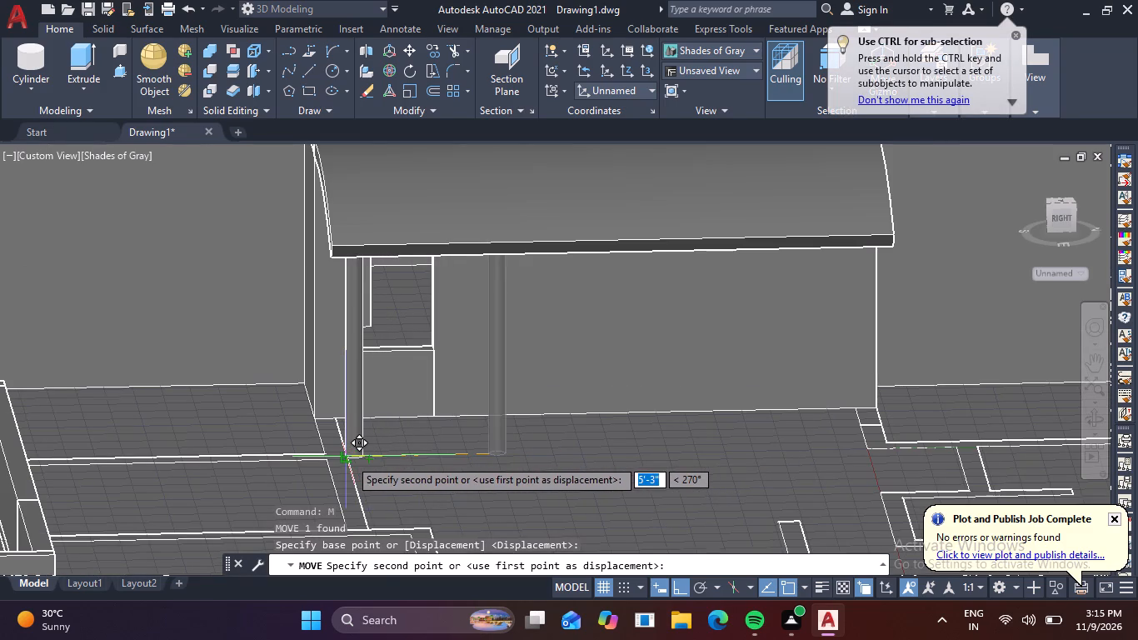
click(347, 458)
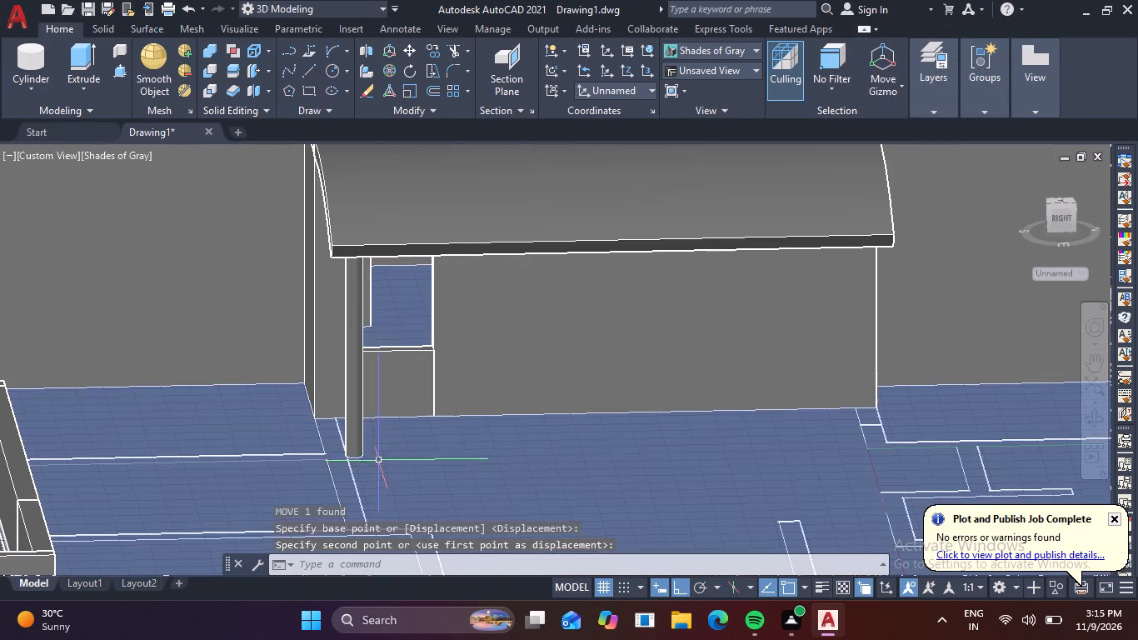
Copy the column about 18'-5" along the canopy's length to the wall-outline line beneath its opposite end.
click(359, 383)
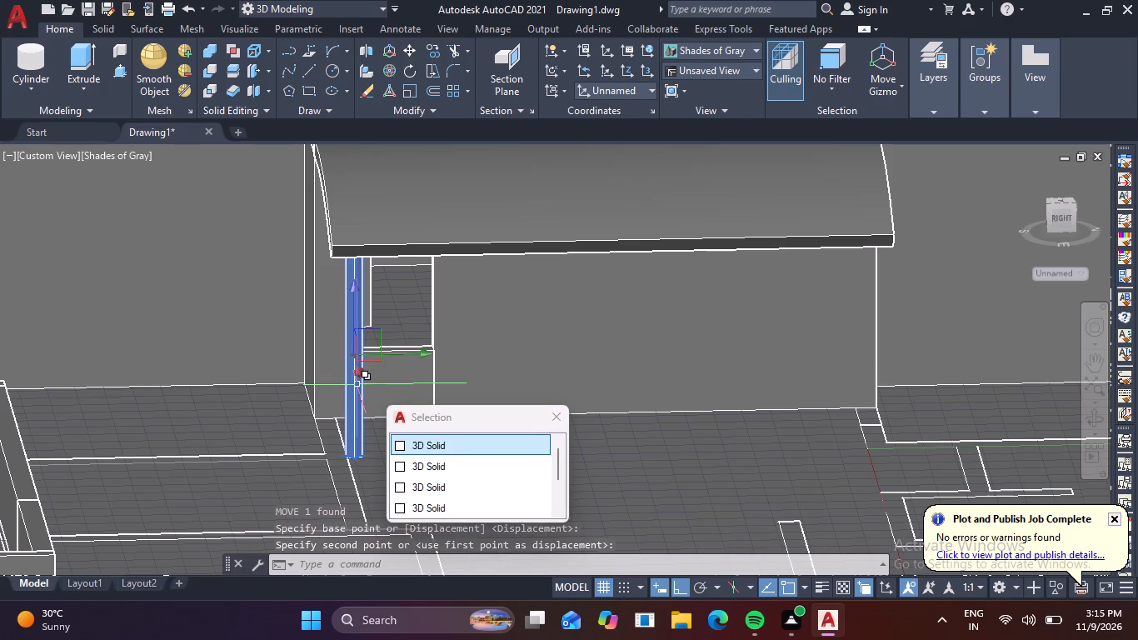
text(co)
key(space)
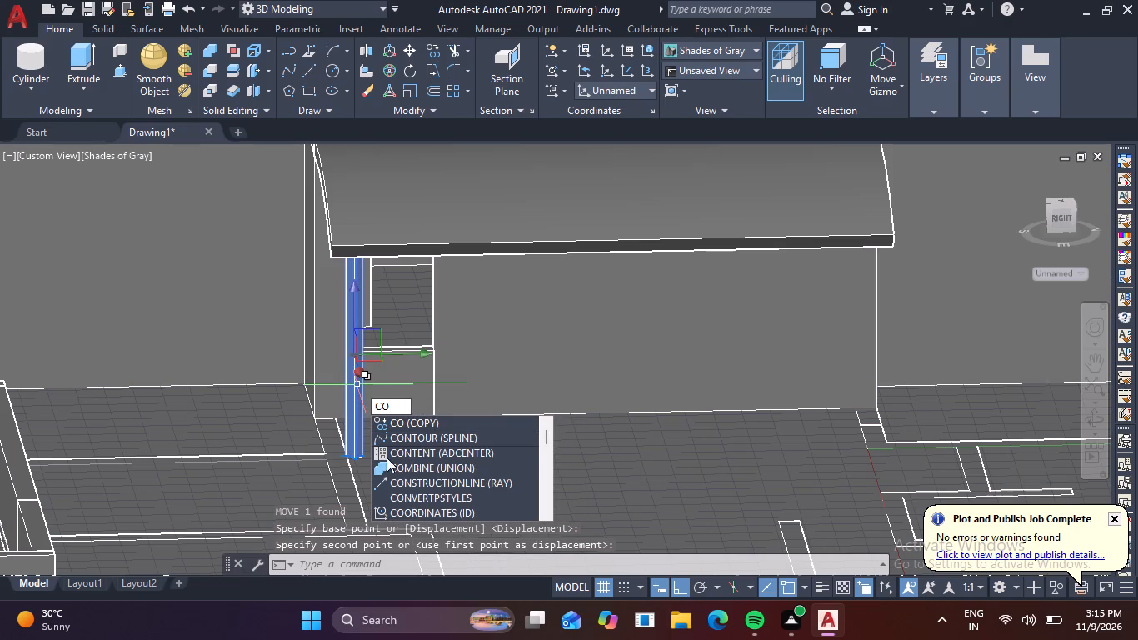
key(space)
scroll(369, 464, up, 3)
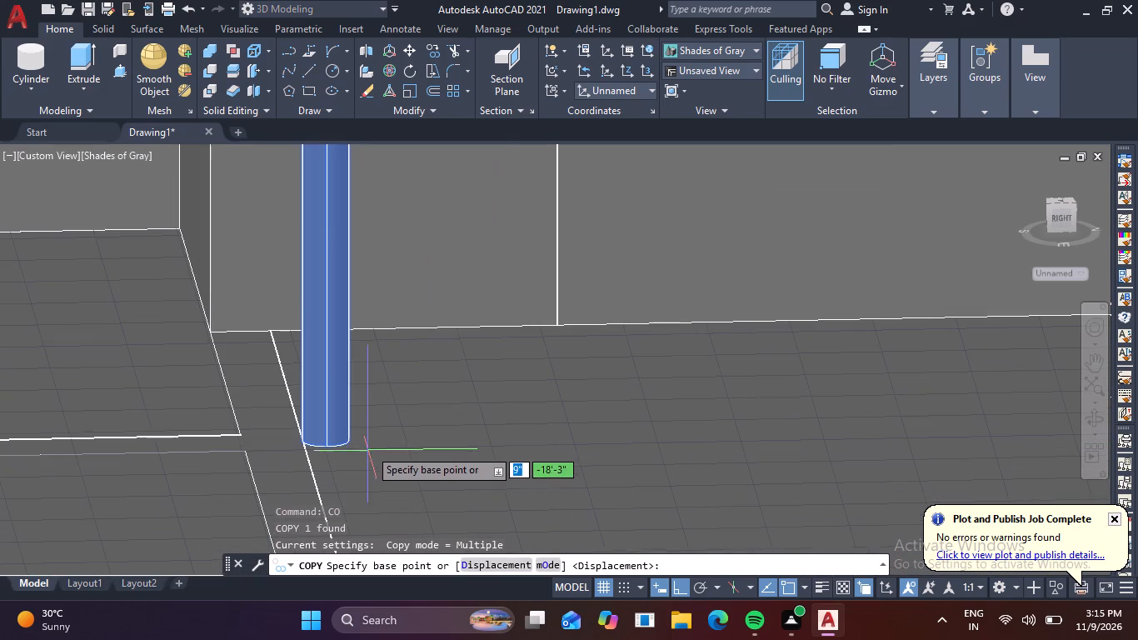
click(348, 441)
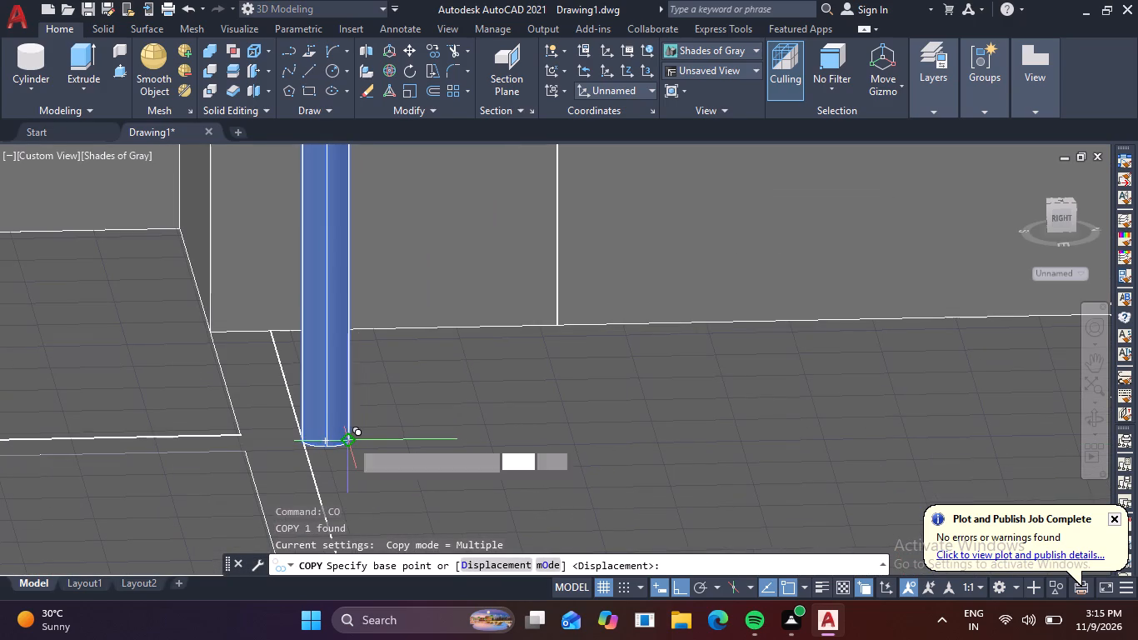
scroll(547, 407, down, 2)
middle_drag(548, 408, 272, 468)
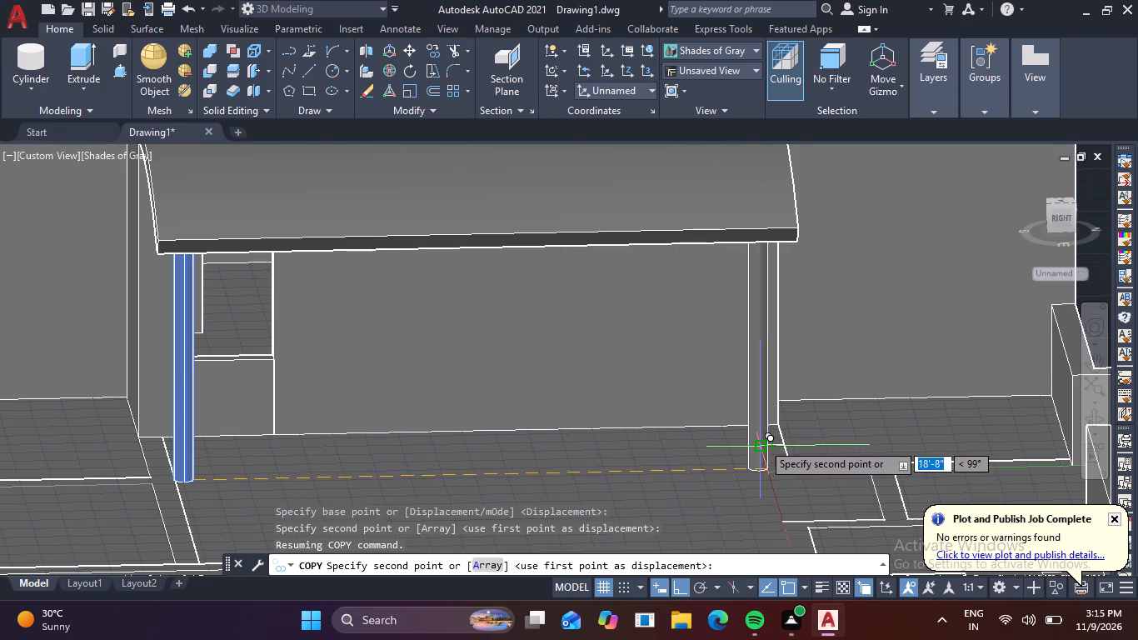
scroll(766, 475, up, 1)
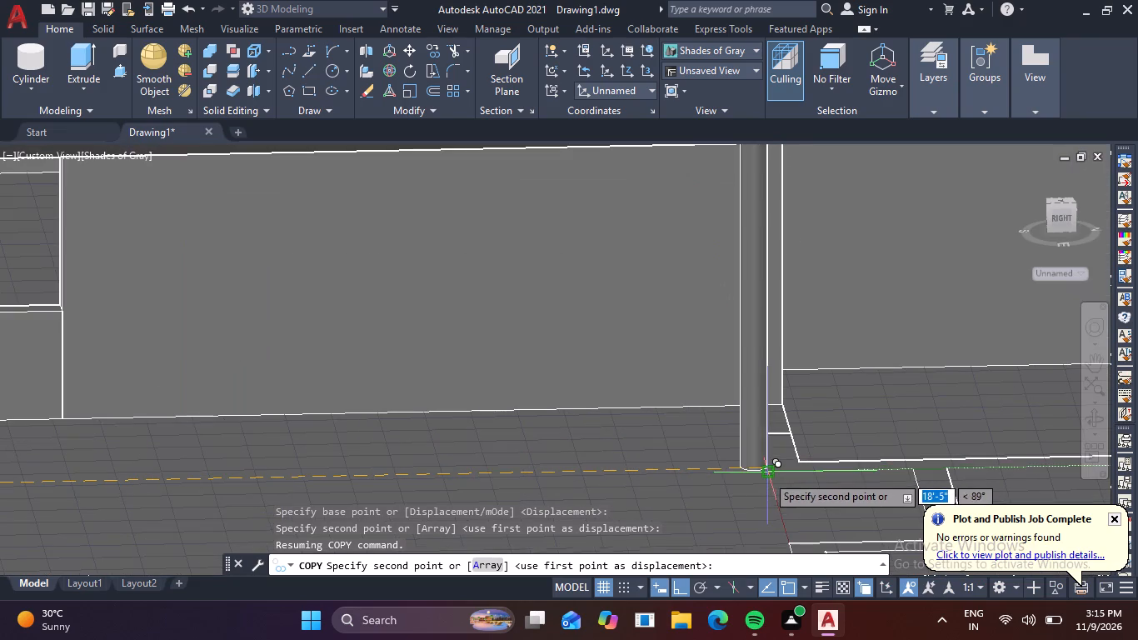
click(771, 468)
scroll(673, 486, down, 2)
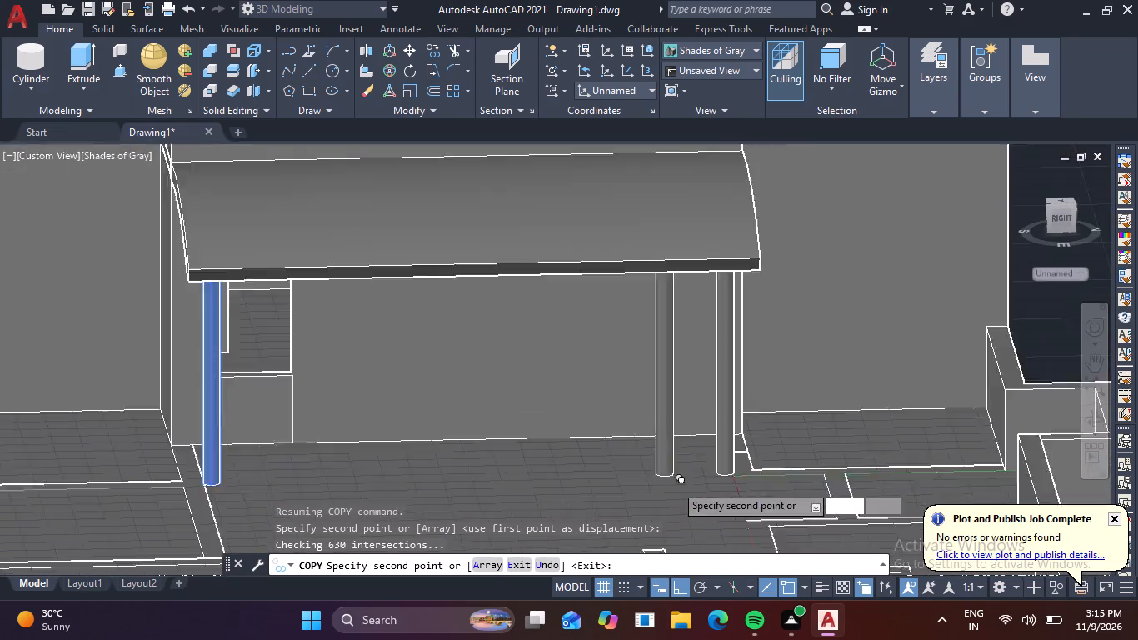
scroll(662, 497, down, 1)
key(F1)
key(F1)
key(Escape)
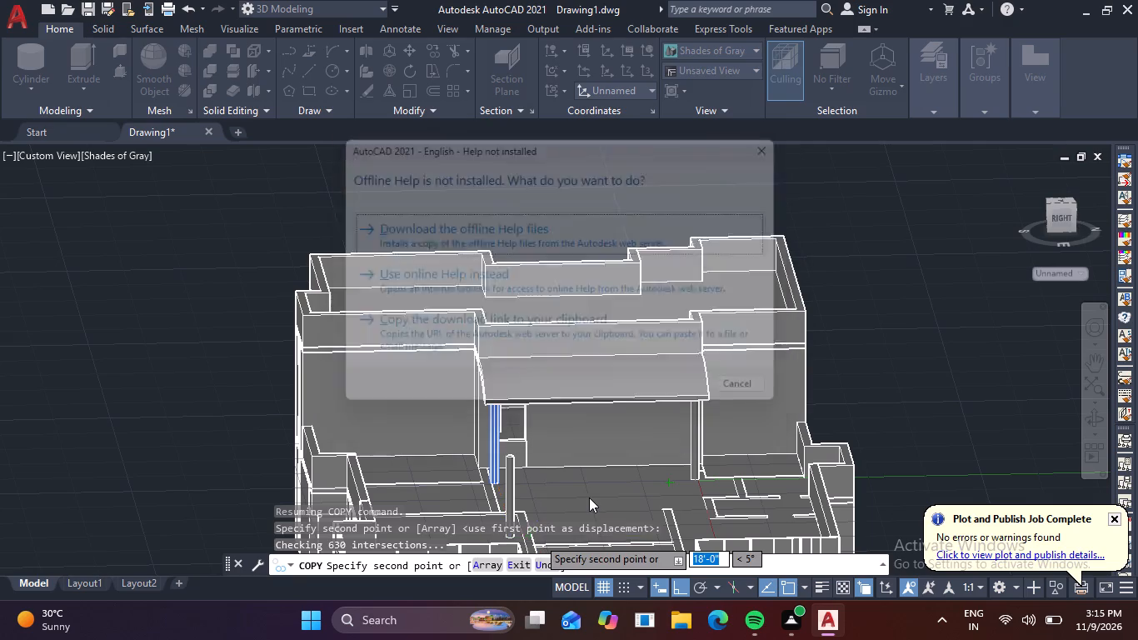
key(Escape)
Stretch the copied column's top upward in stages until it meets the arched canopy's underside at the end opposite the window.
shift+middle_drag(654, 501, 543, 507)
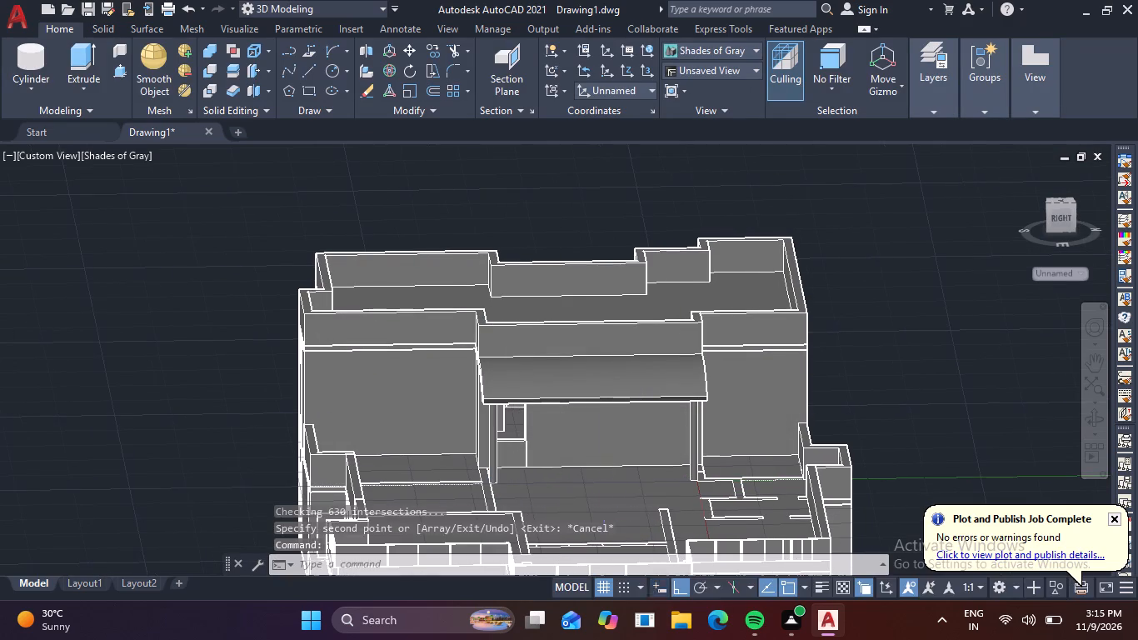
shift+middle_drag(655, 473, 459, 466)
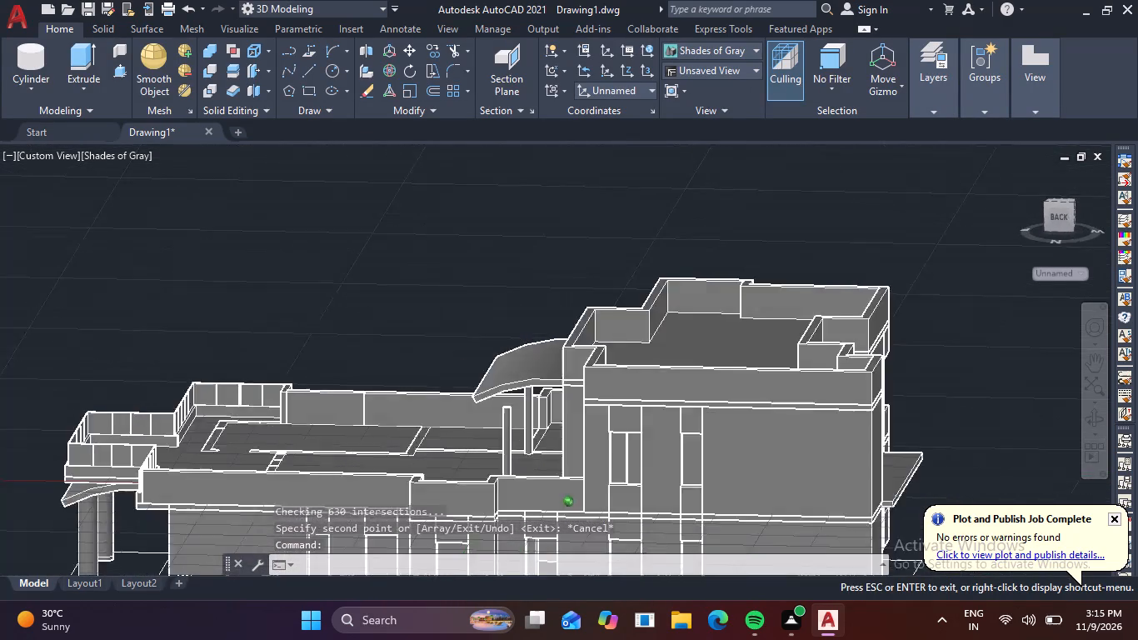
shift+middle_drag(459, 466, 456, 449)
scroll(494, 380, up, 5)
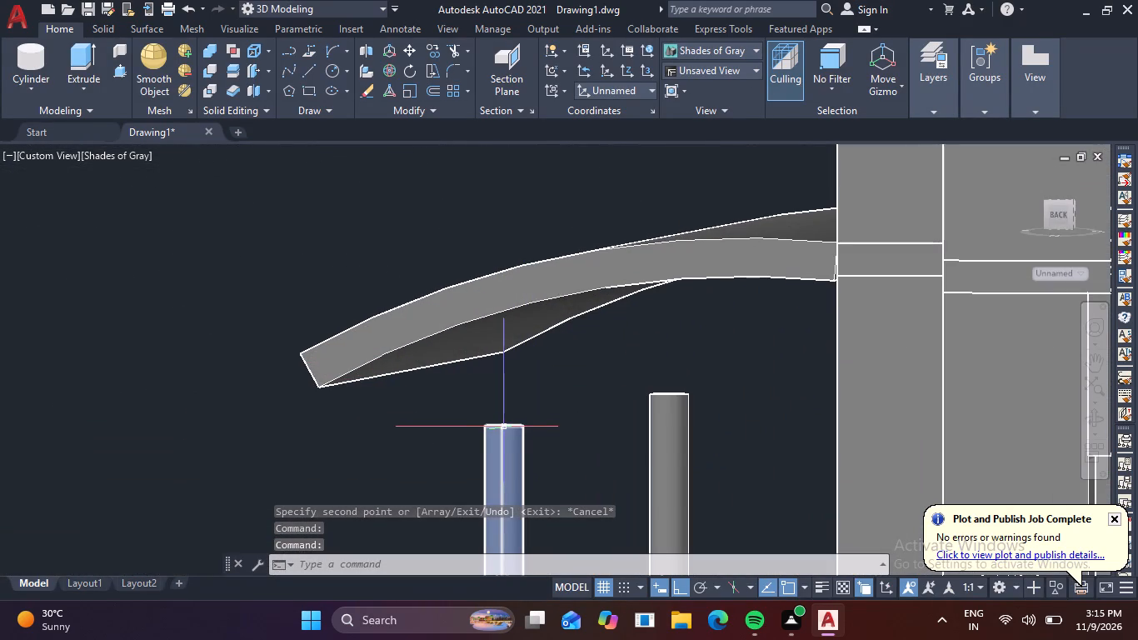
click(504, 427)
click(506, 424)
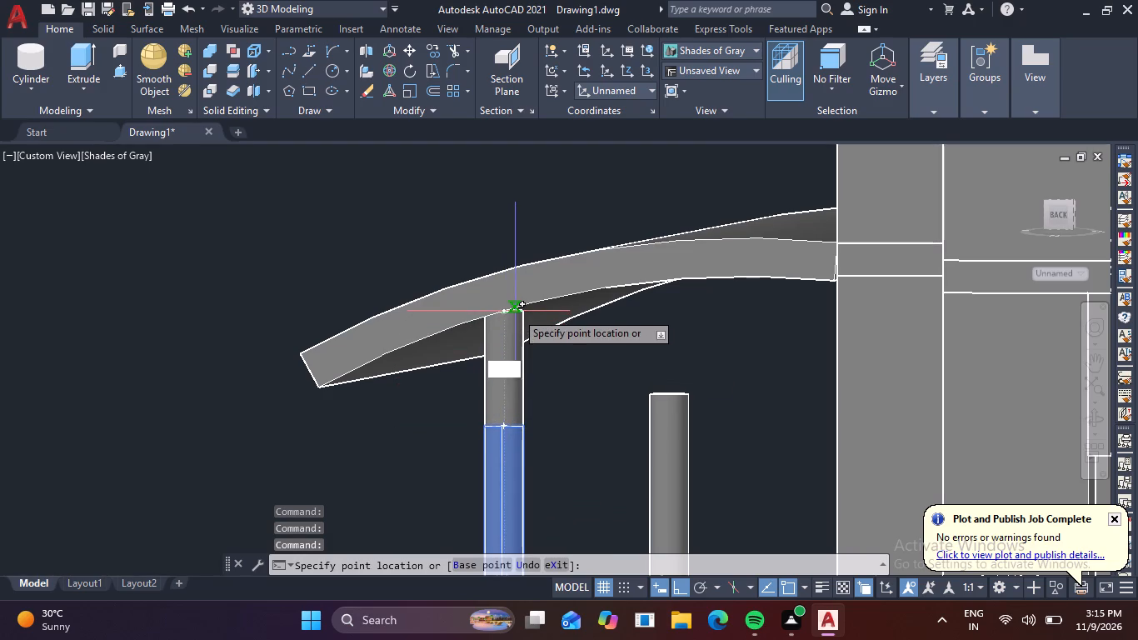
click(516, 302)
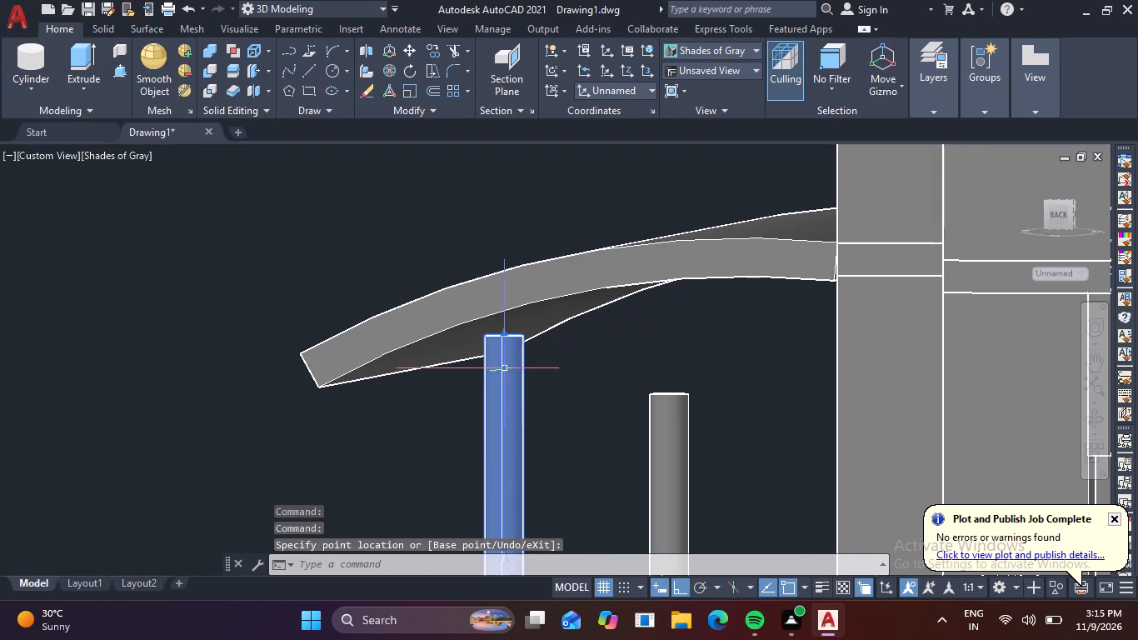
scroll(508, 351, up, 3)
middle_drag(545, 287, 538, 348)
scroll(510, 362, up, 5)
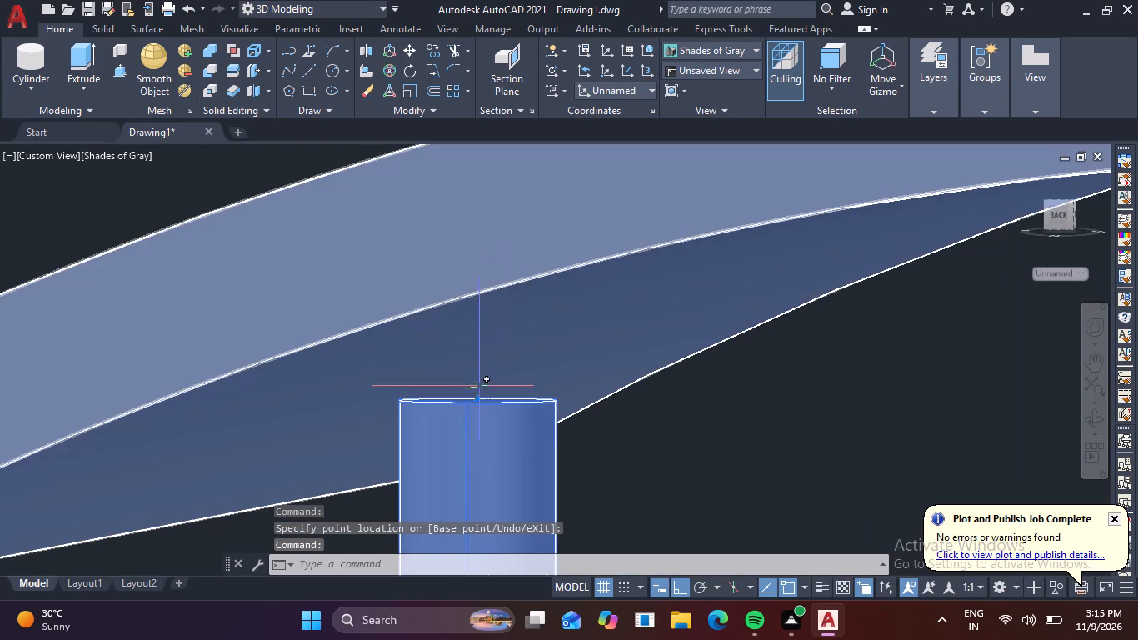
click(477, 399)
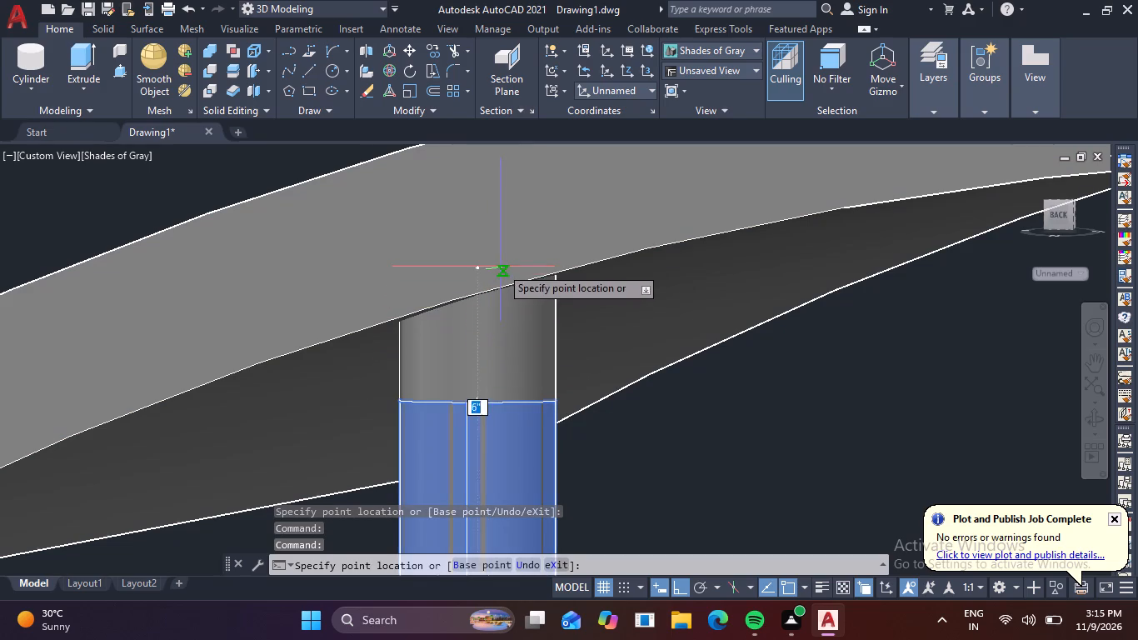
click(501, 264)
scroll(483, 436, up, 2)
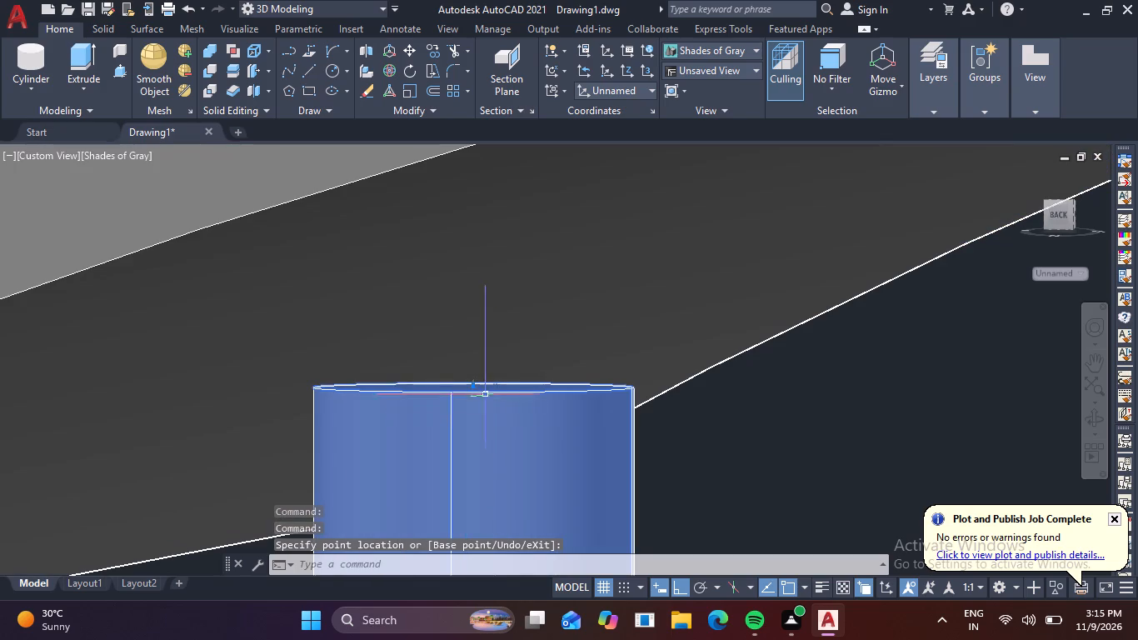
click(475, 385)
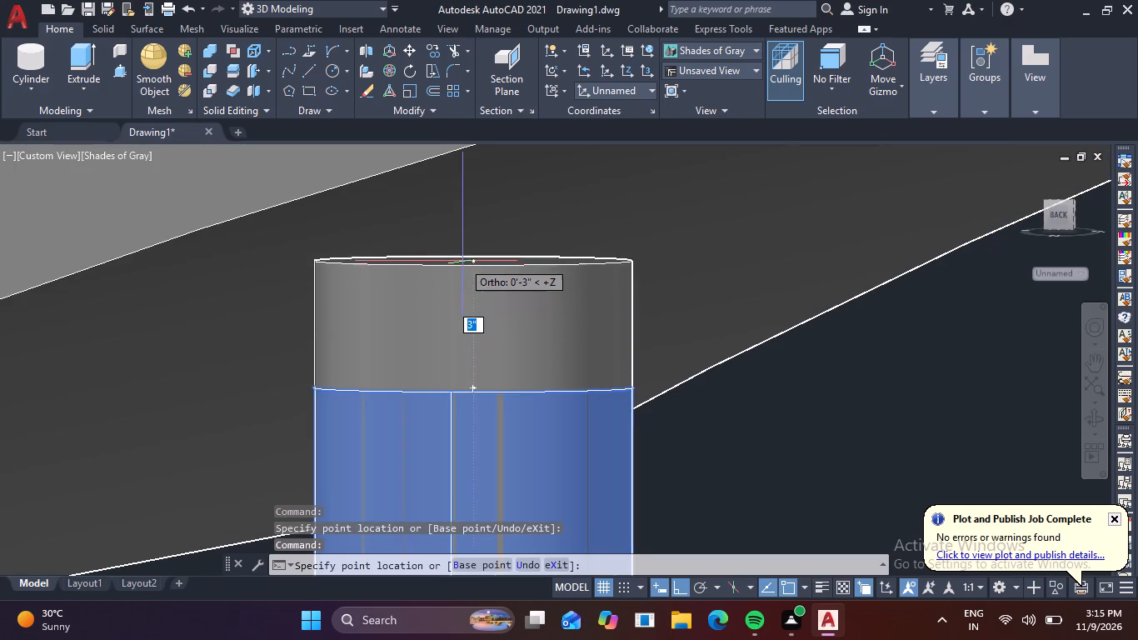
click(457, 203)
scroll(497, 292, down, 6)
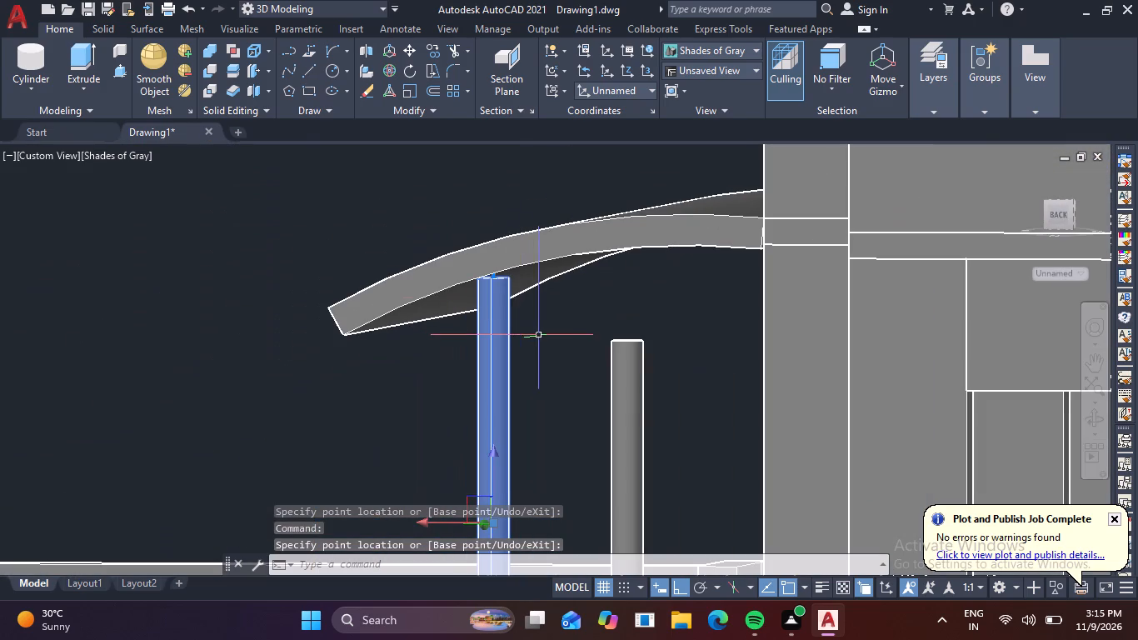
key(Escape)
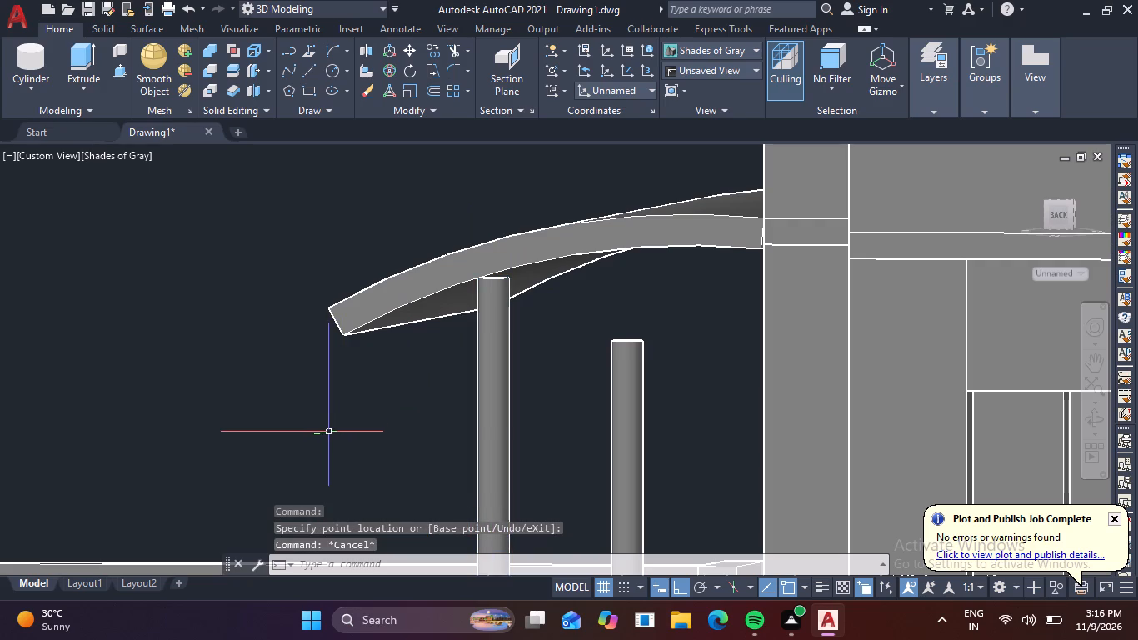
Stretch the window-end column's top upward in stages until it meets the underside of the arched canopy.
shift+middle_drag(297, 442, 537, 440)
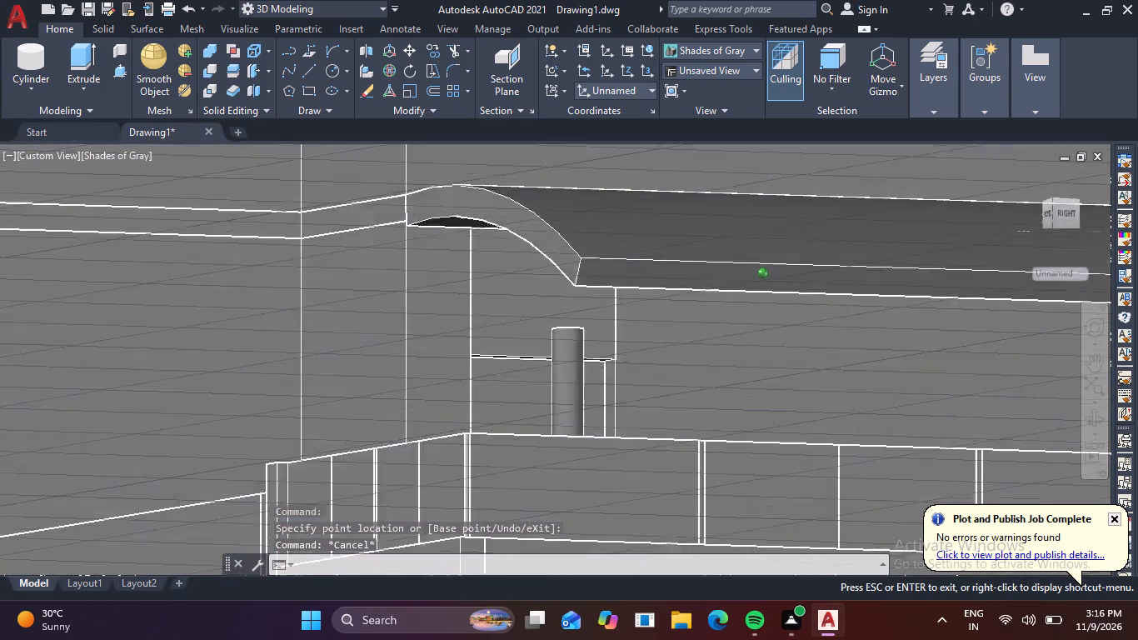
shift+middle_drag(537, 440, 610, 461)
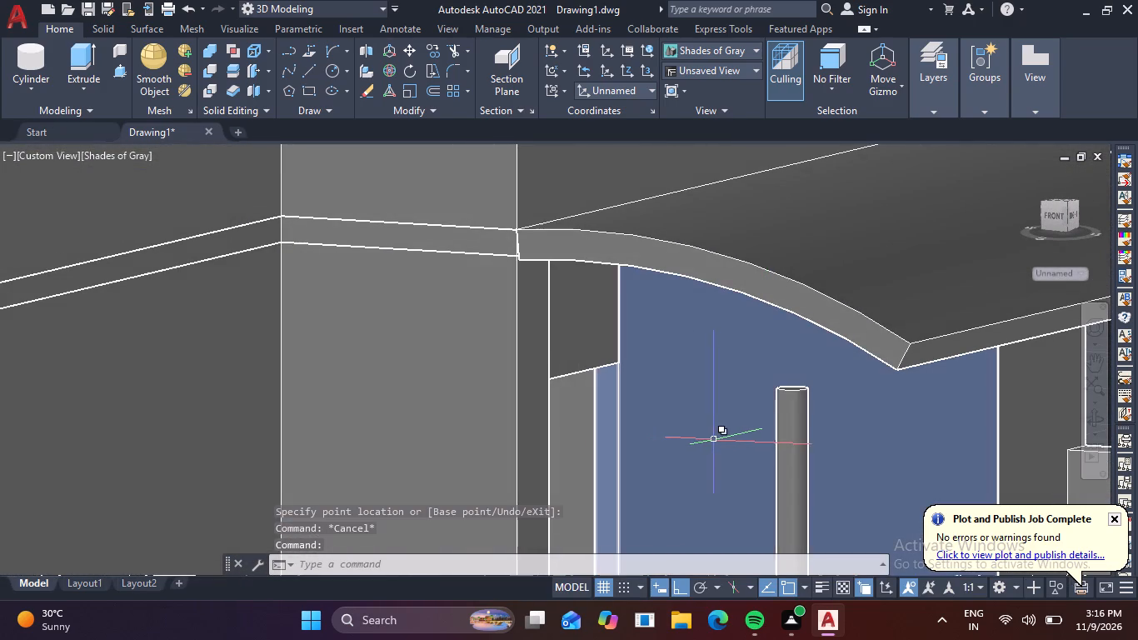
key(F7)
scroll(839, 371, up, 4)
click(661, 460)
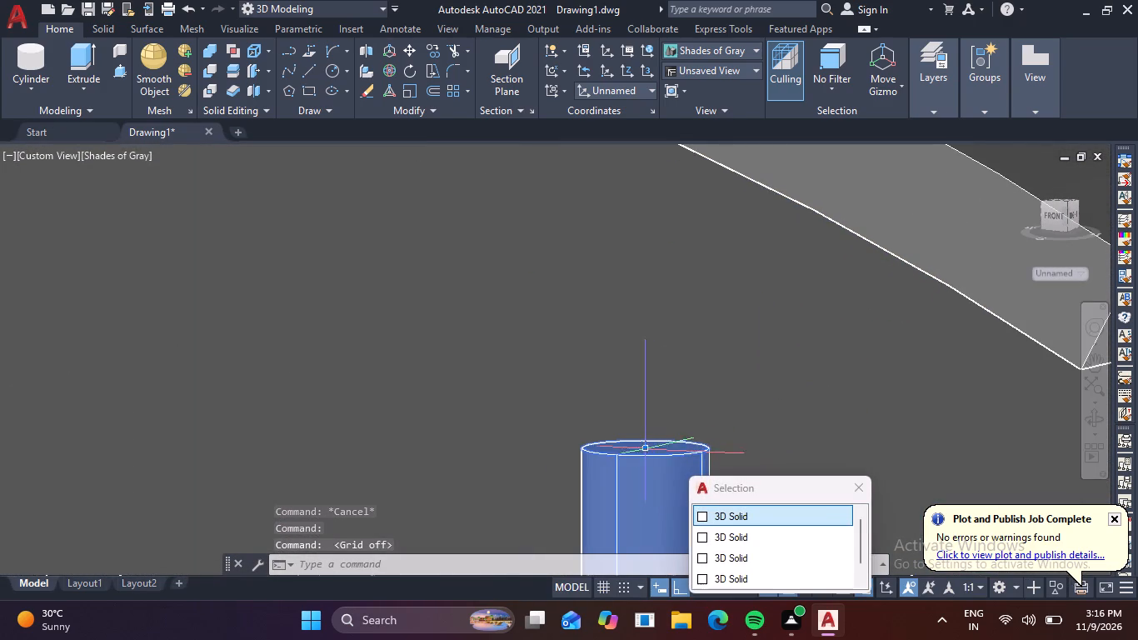
click(646, 444)
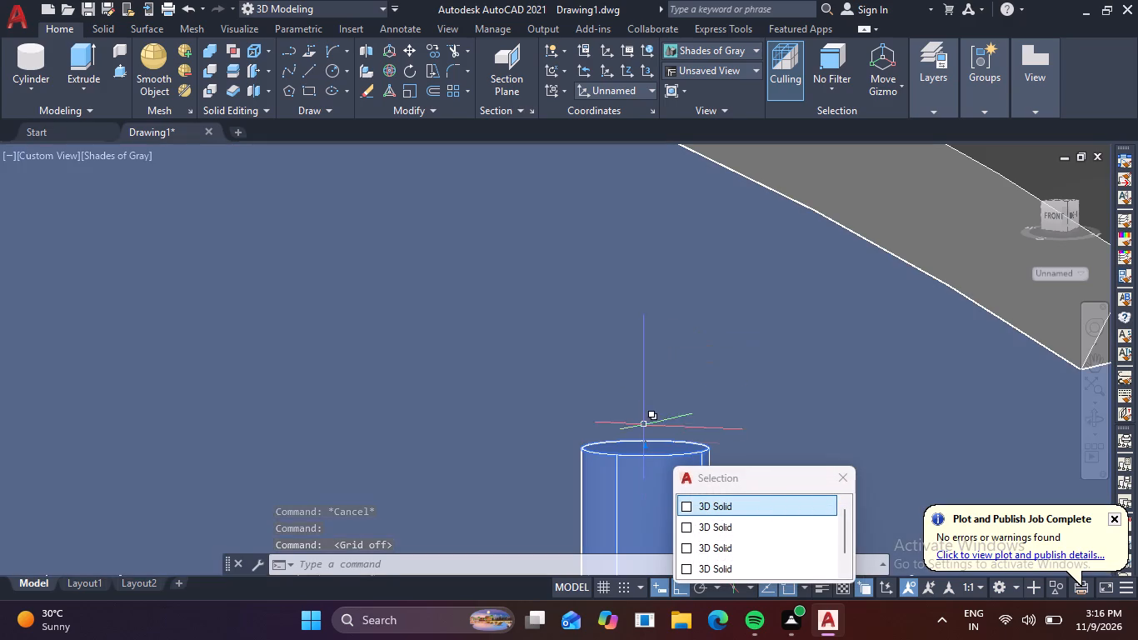
click(648, 449)
scroll(675, 299, down, 3)
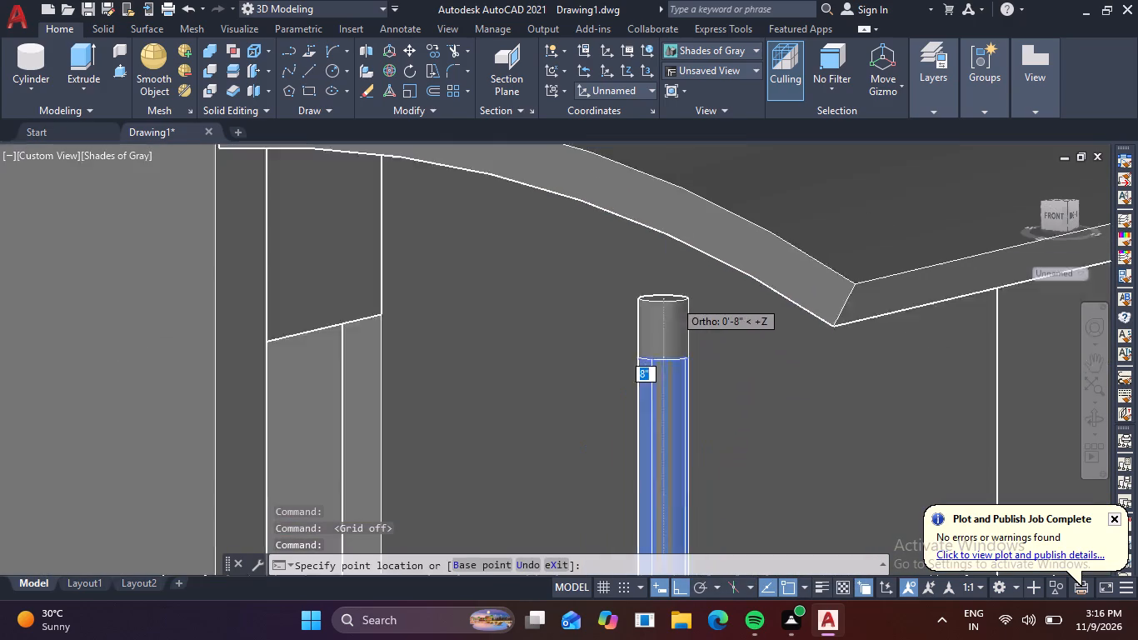
shift+middle_drag(631, 330, 685, 329)
middle_drag(686, 329, 475, 337)
shift+middle_drag(492, 353, 539, 349)
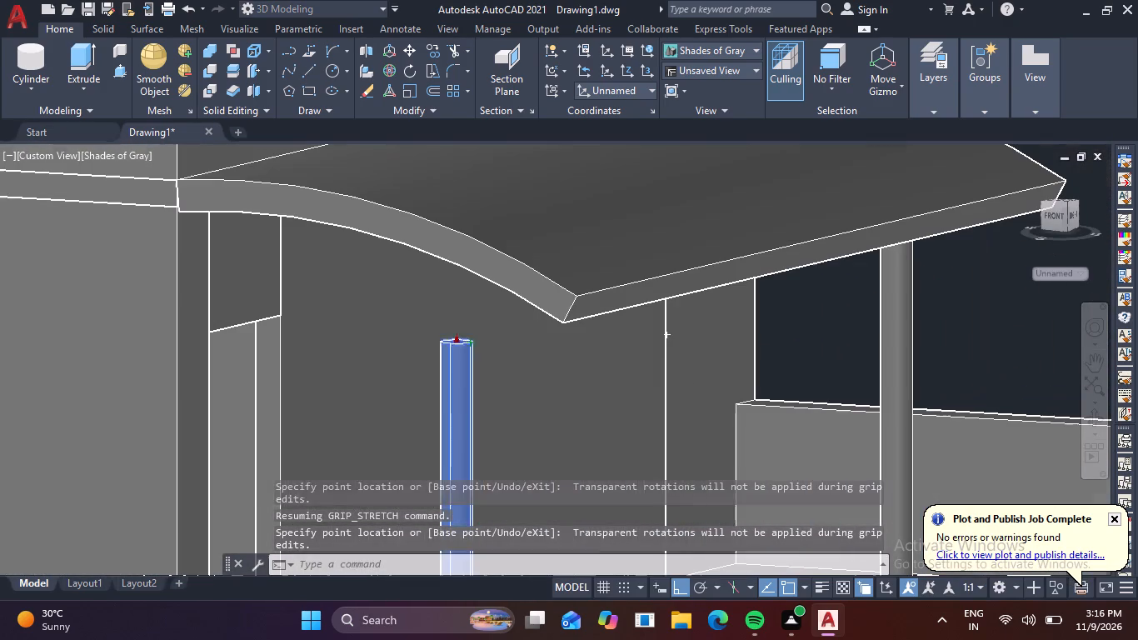
scroll(469, 291, up, 3)
click(447, 249)
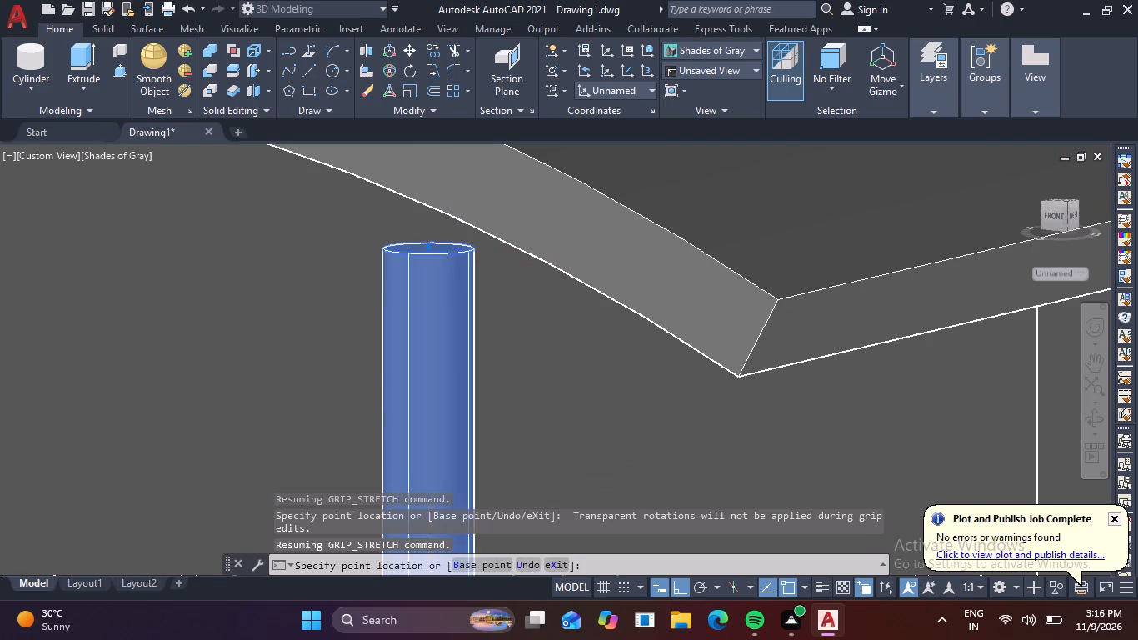
shift+middle_drag(215, 362, 371, 369)
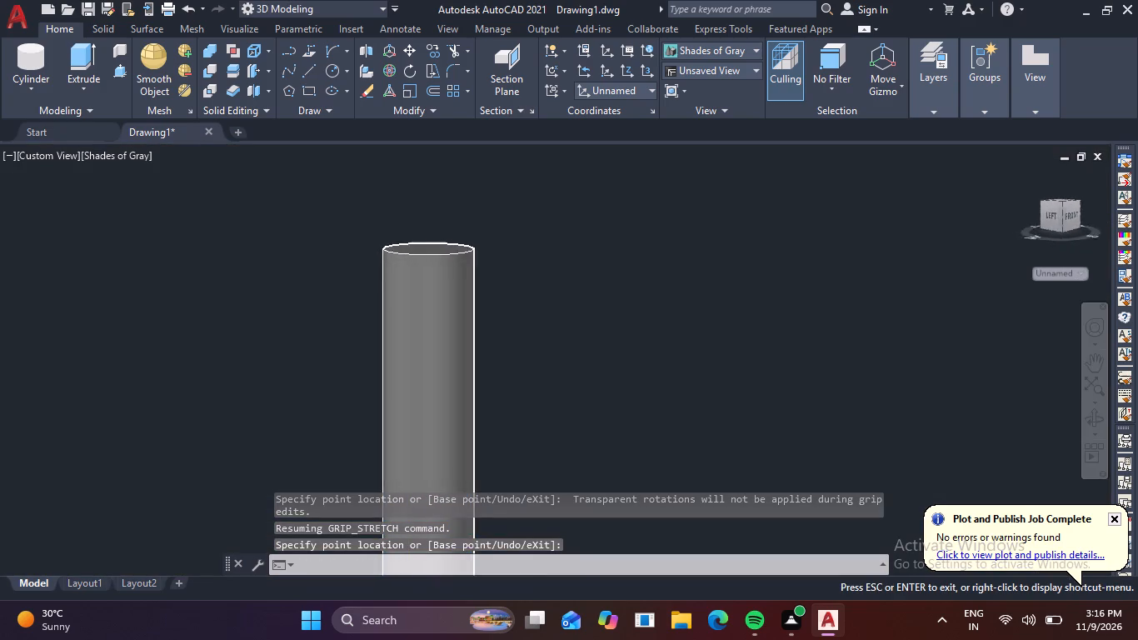
shift+middle_drag(371, 369, 372, 368)
scroll(218, 389, down, 2)
scroll(347, 407, down, 3)
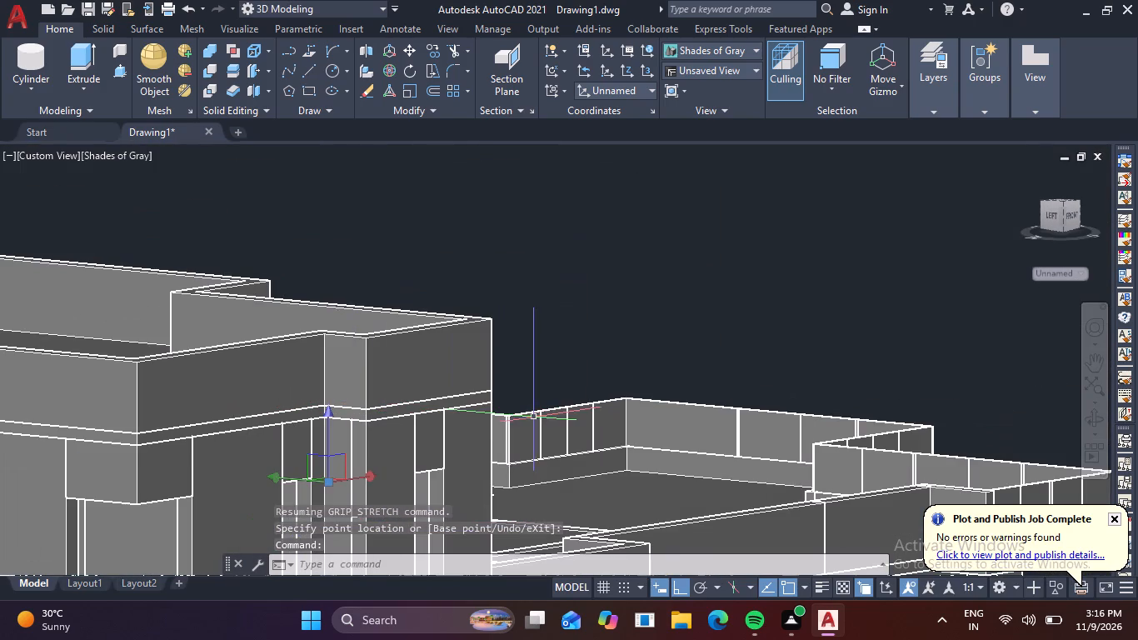
shift+middle_drag(534, 441, 467, 453)
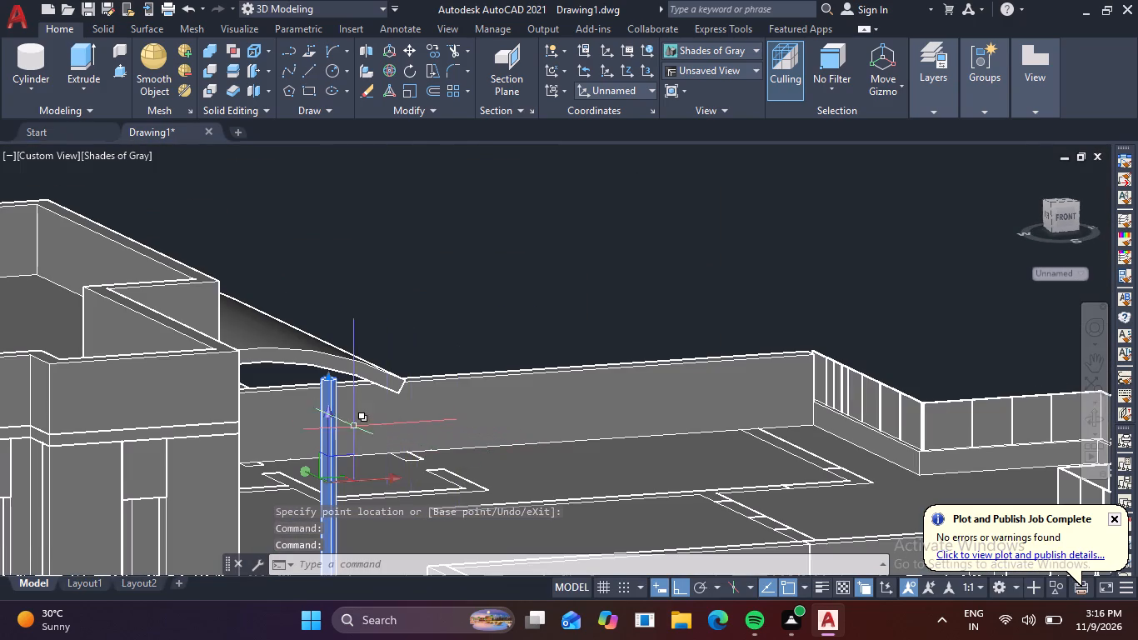
scroll(333, 390, up, 8)
shift+middle_drag(389, 422, 389, 402)
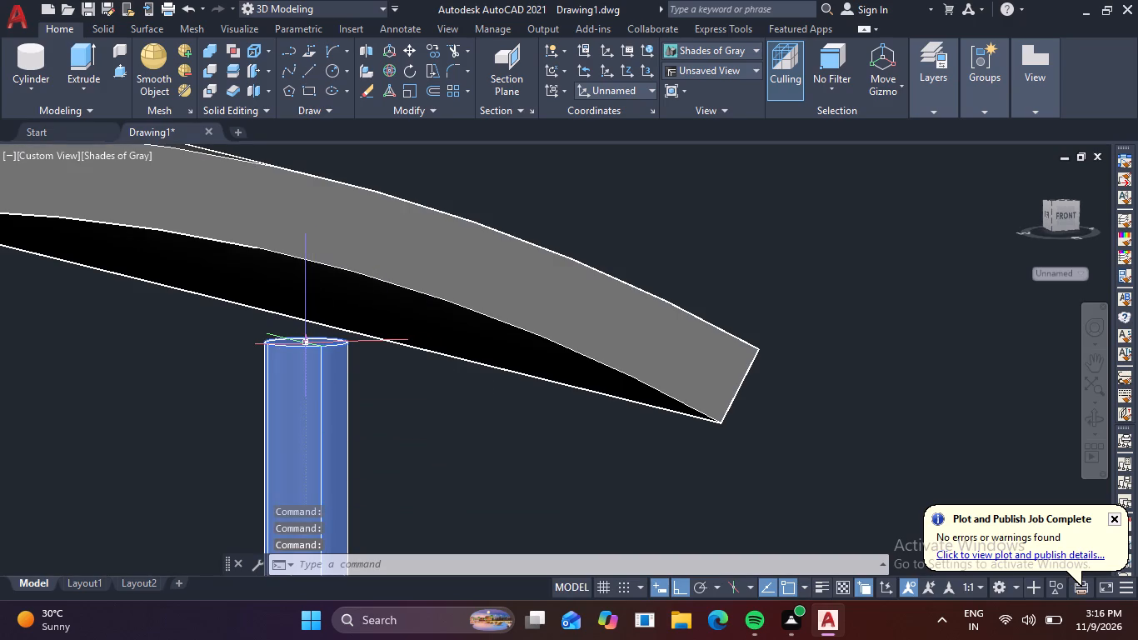
click(304, 342)
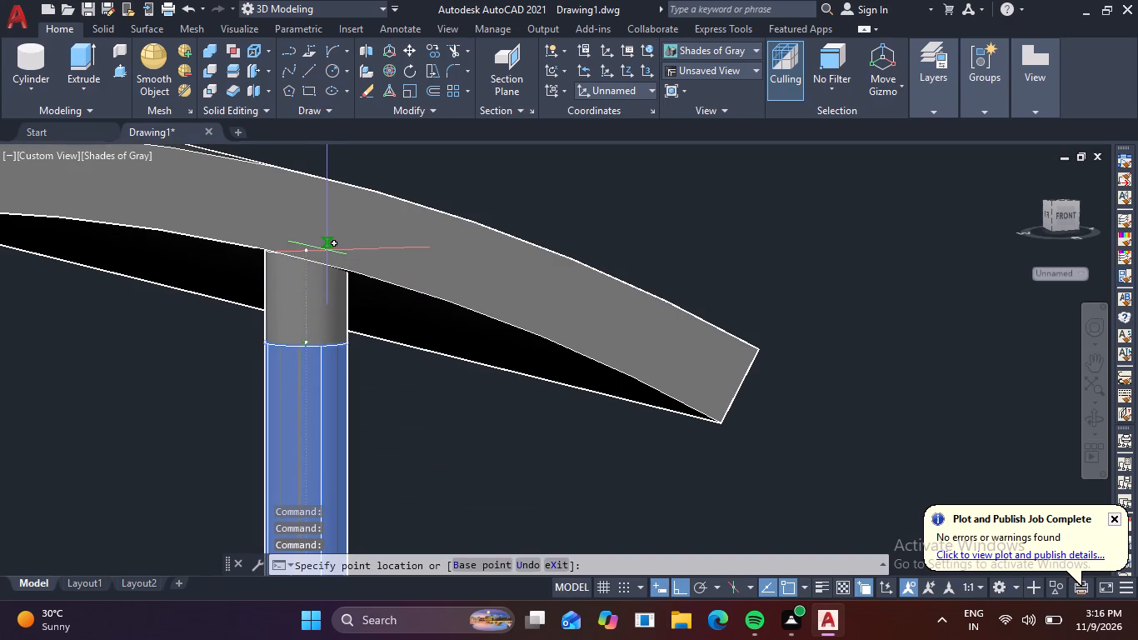
click(327, 251)
click(307, 347)
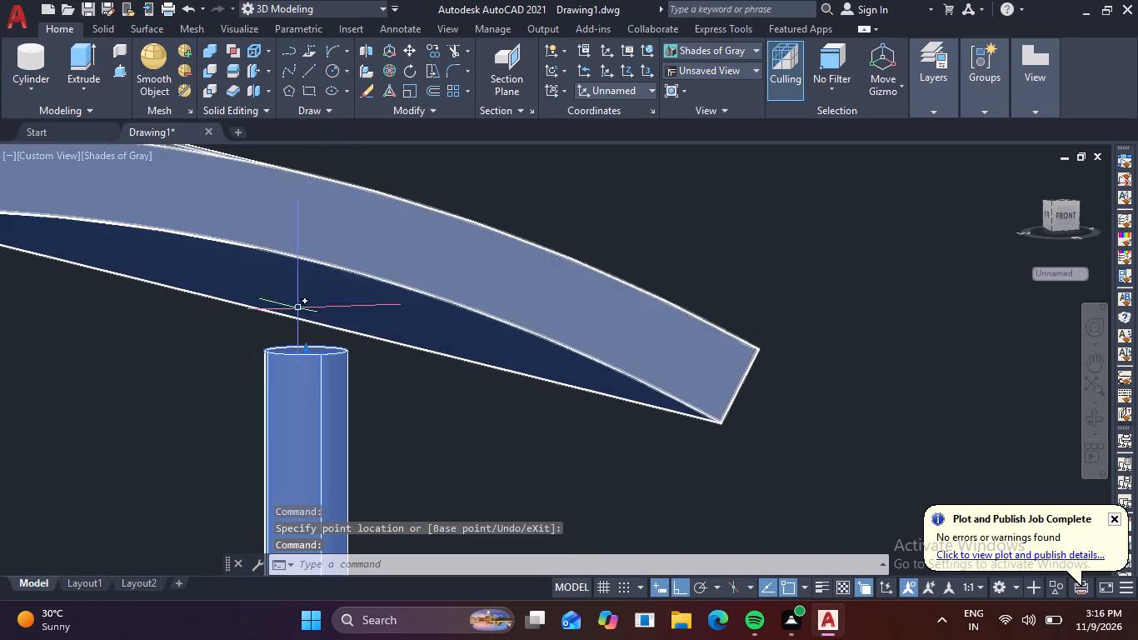
scroll(294, 344, up, 3)
click(321, 355)
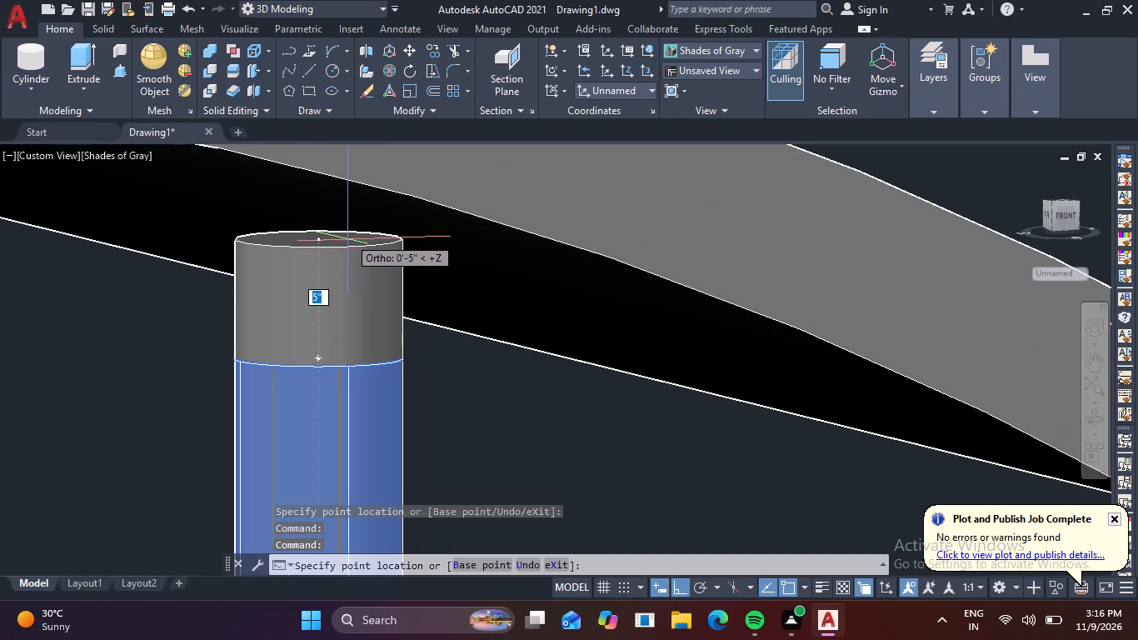
click(350, 218)
scroll(382, 285, down, 6)
key(Escape)
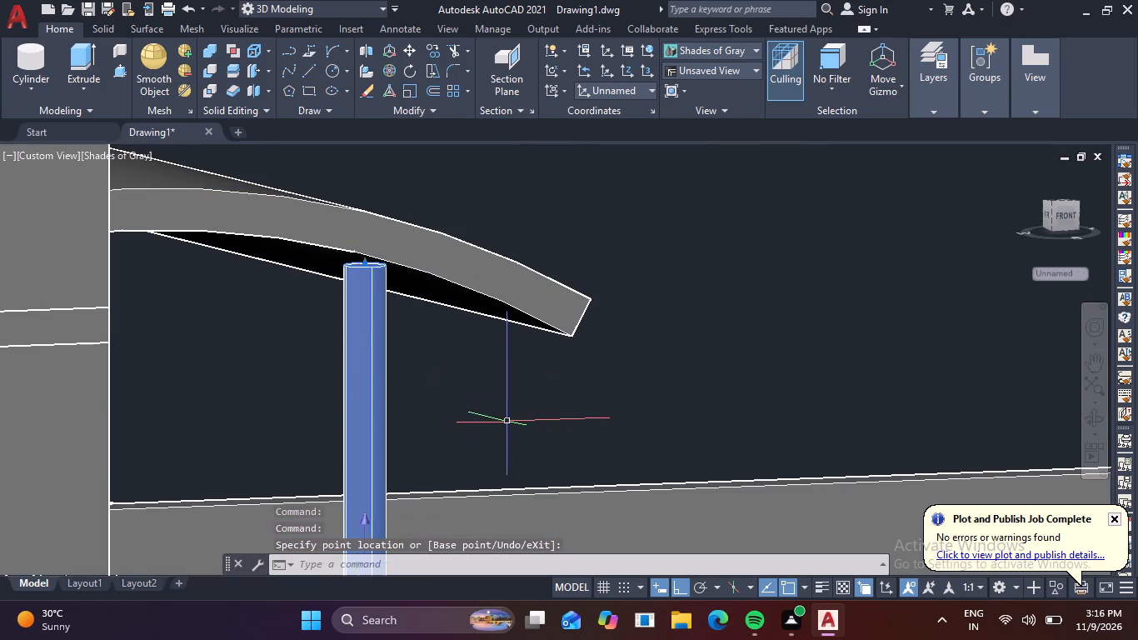
Examine the canopy with its two columns, the whole building, and the lower porch and column from several angles.
shift+middle_drag(479, 446, 359, 428)
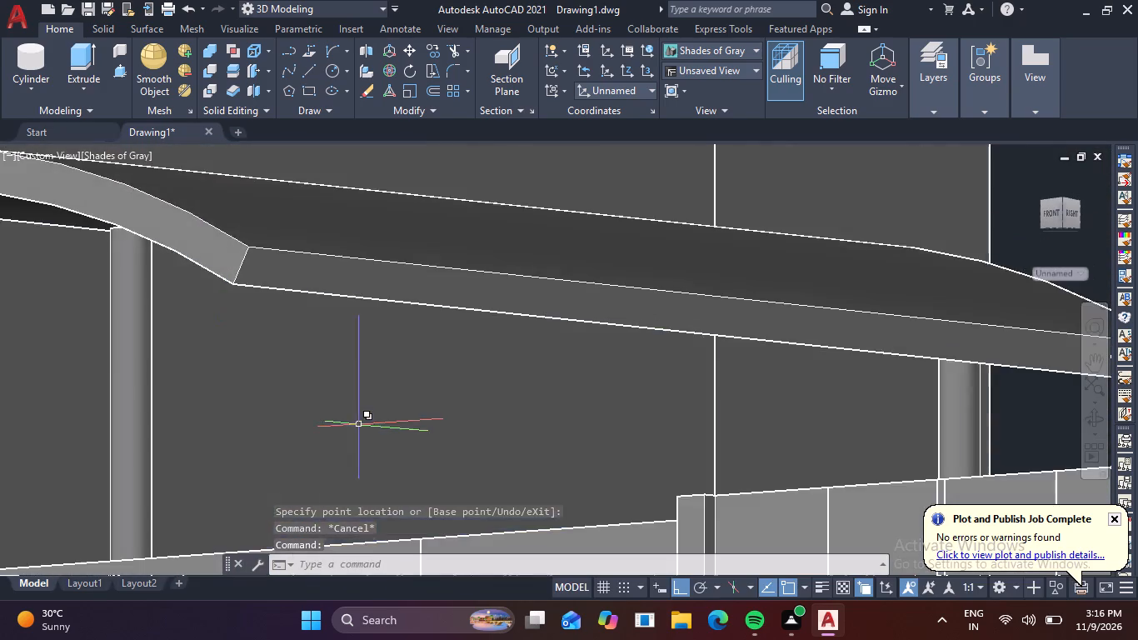
scroll(362, 425, down, 2)
scroll(477, 433, down, 1)
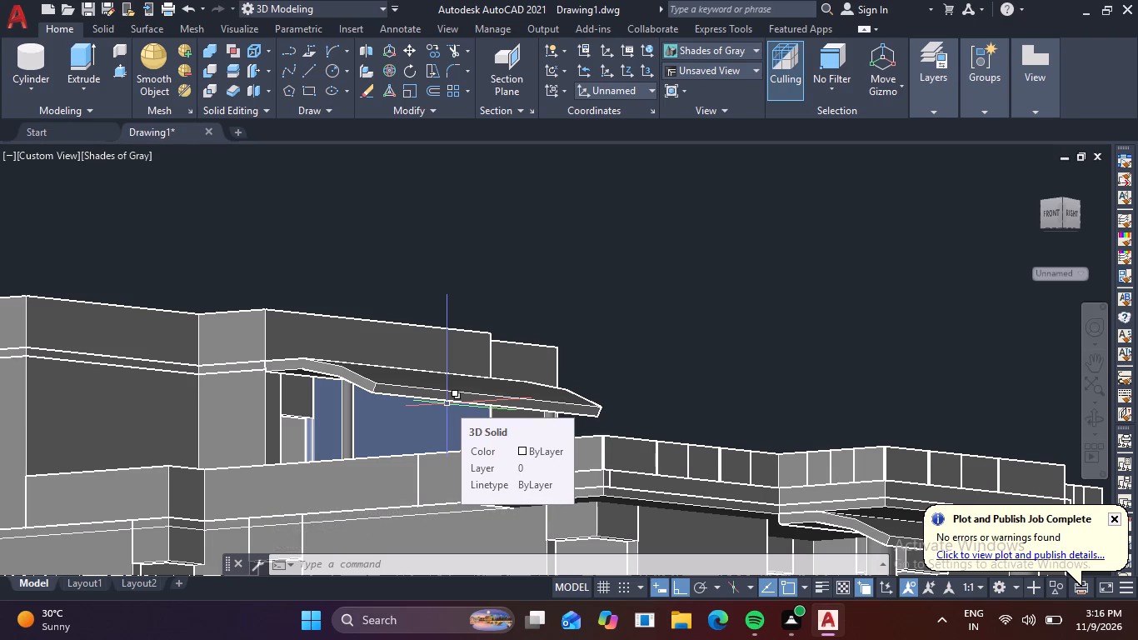
key(Escape)
scroll(432, 252, down, 4)
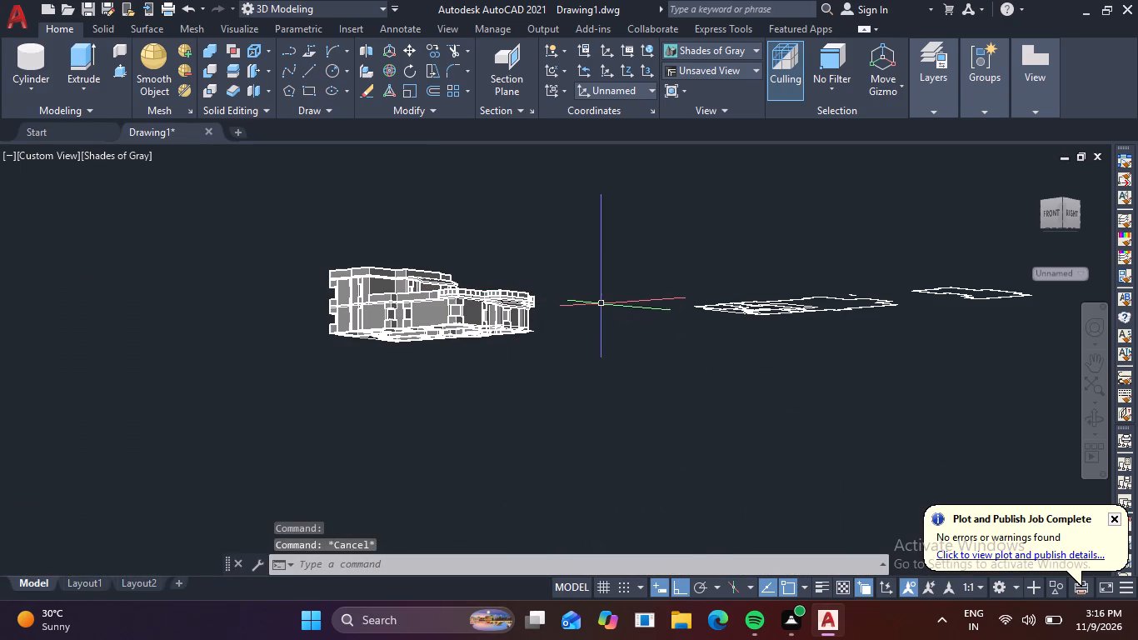
shift+middle_drag(600, 302, 589, 359)
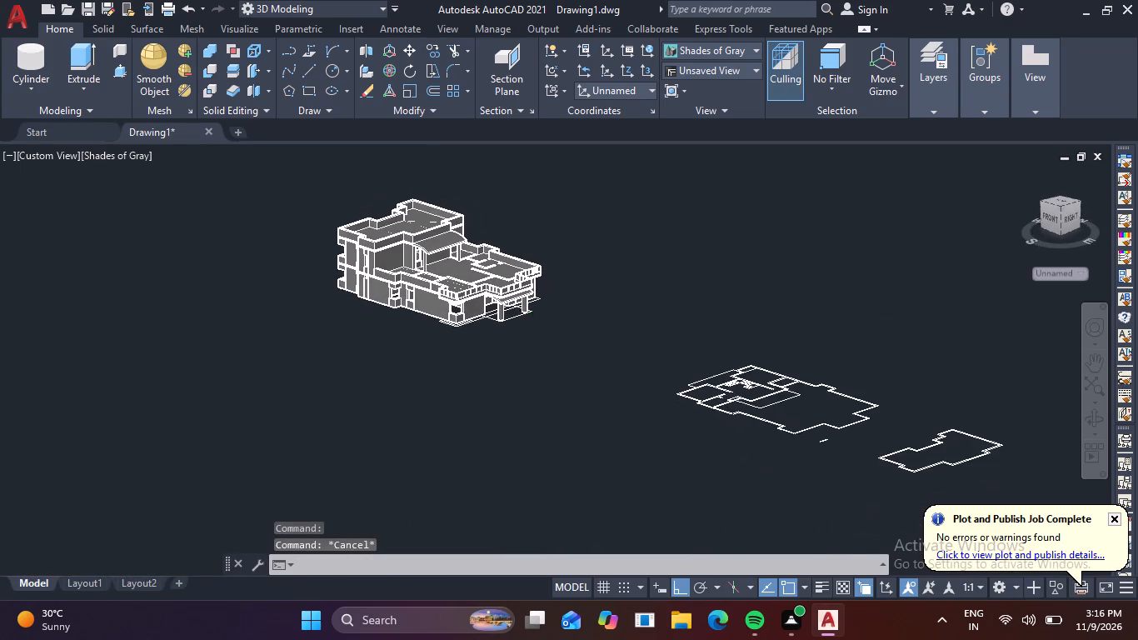
scroll(452, 297, up, 8)
middle_drag(528, 338, 577, 314)
shift+middle_drag(376, 372, 470, 367)
scroll(646, 237, up, 3)
middle_drag(583, 342, 319, 307)
scroll(356, 302, down, 2)
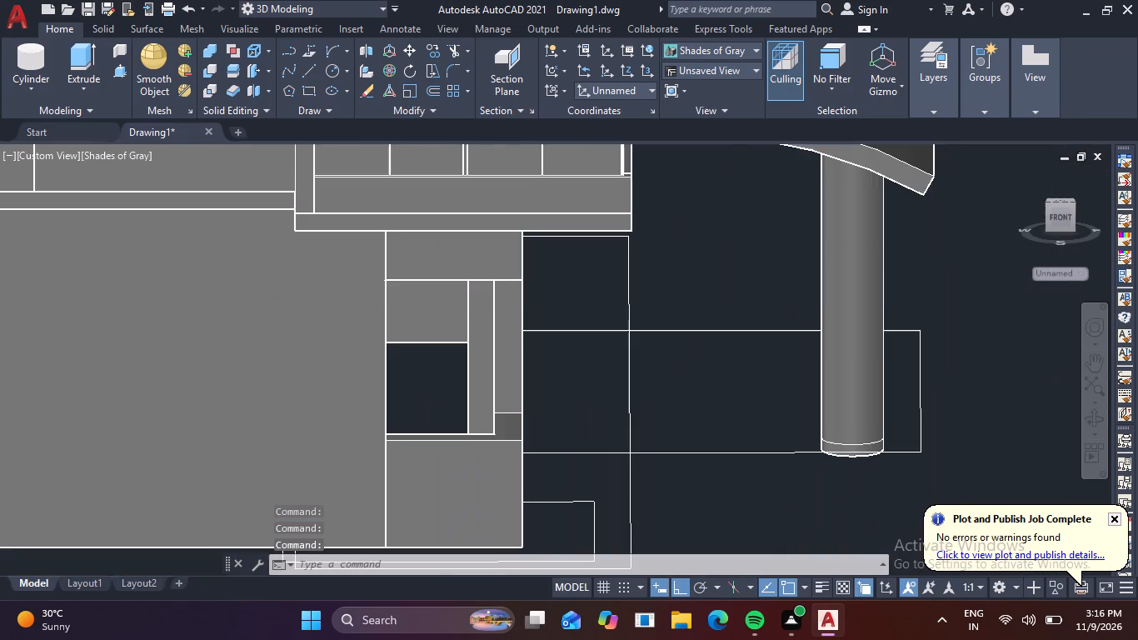
middle_drag(576, 337, 540, 263)
scroll(576, 299, down, 1)
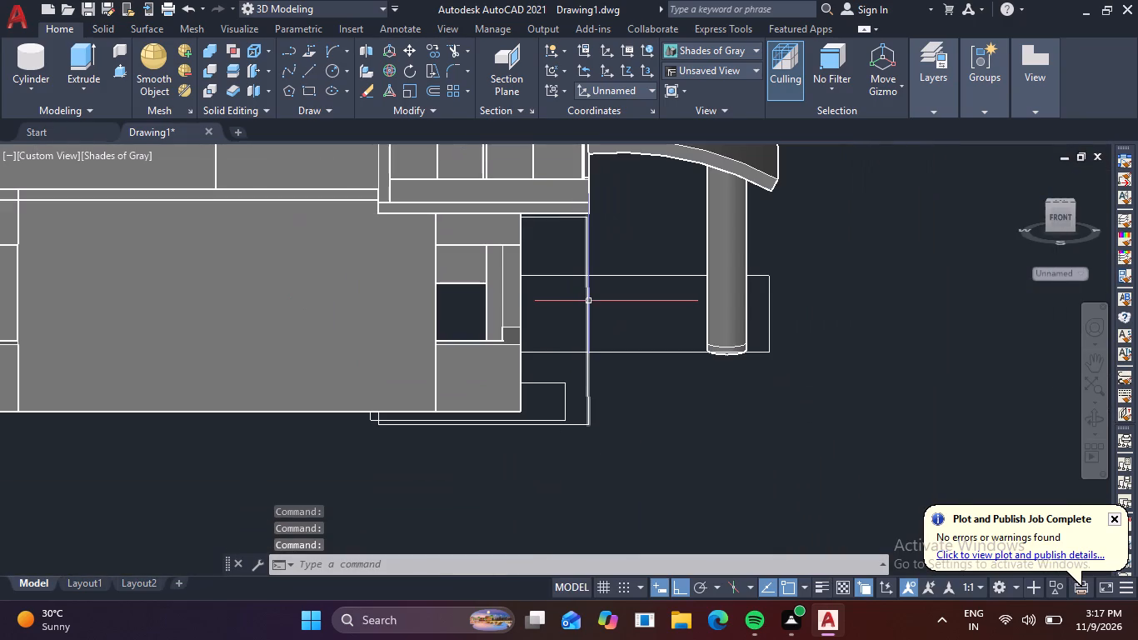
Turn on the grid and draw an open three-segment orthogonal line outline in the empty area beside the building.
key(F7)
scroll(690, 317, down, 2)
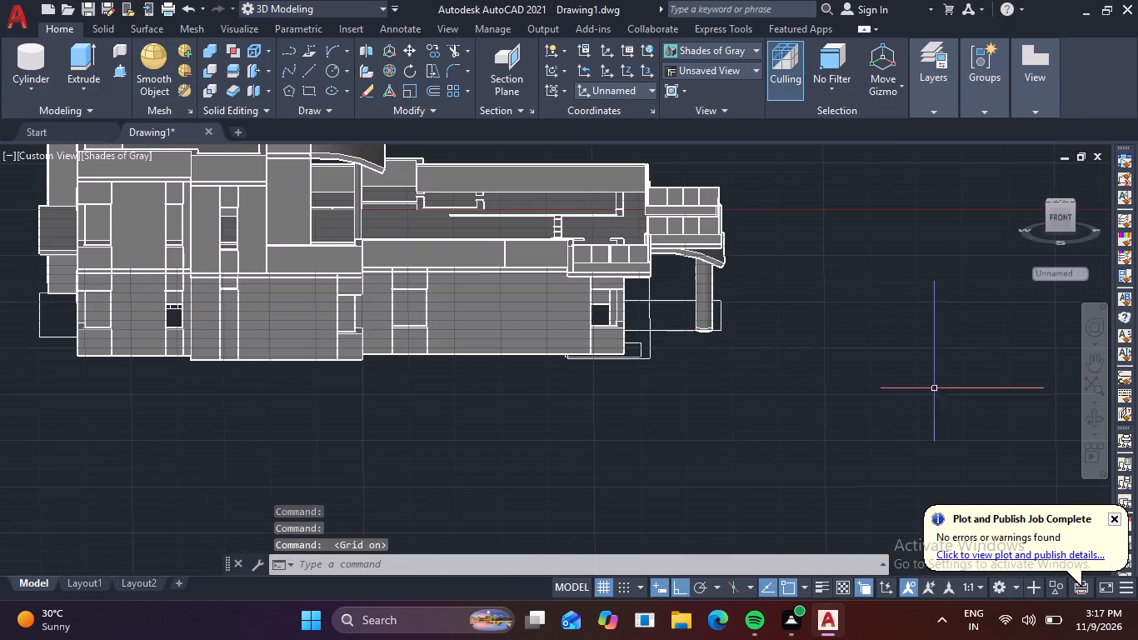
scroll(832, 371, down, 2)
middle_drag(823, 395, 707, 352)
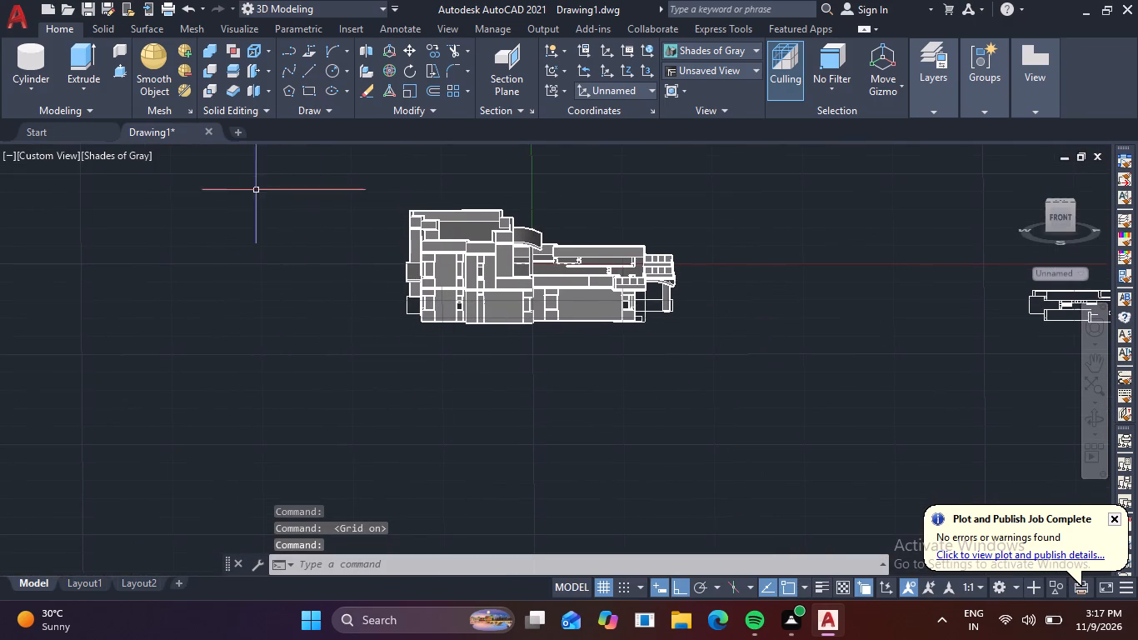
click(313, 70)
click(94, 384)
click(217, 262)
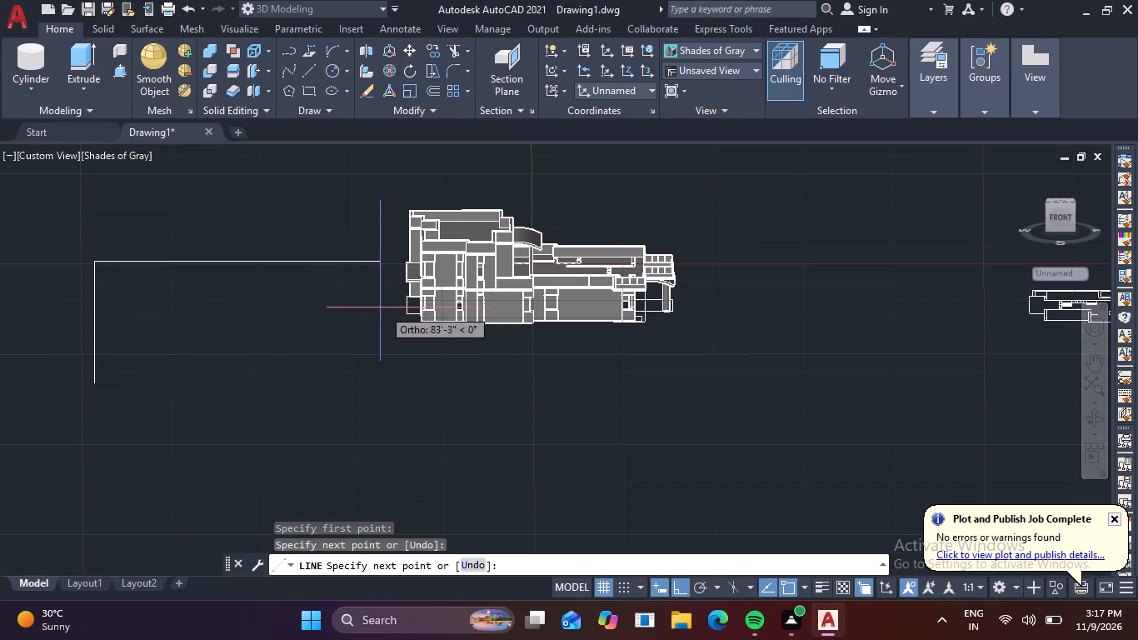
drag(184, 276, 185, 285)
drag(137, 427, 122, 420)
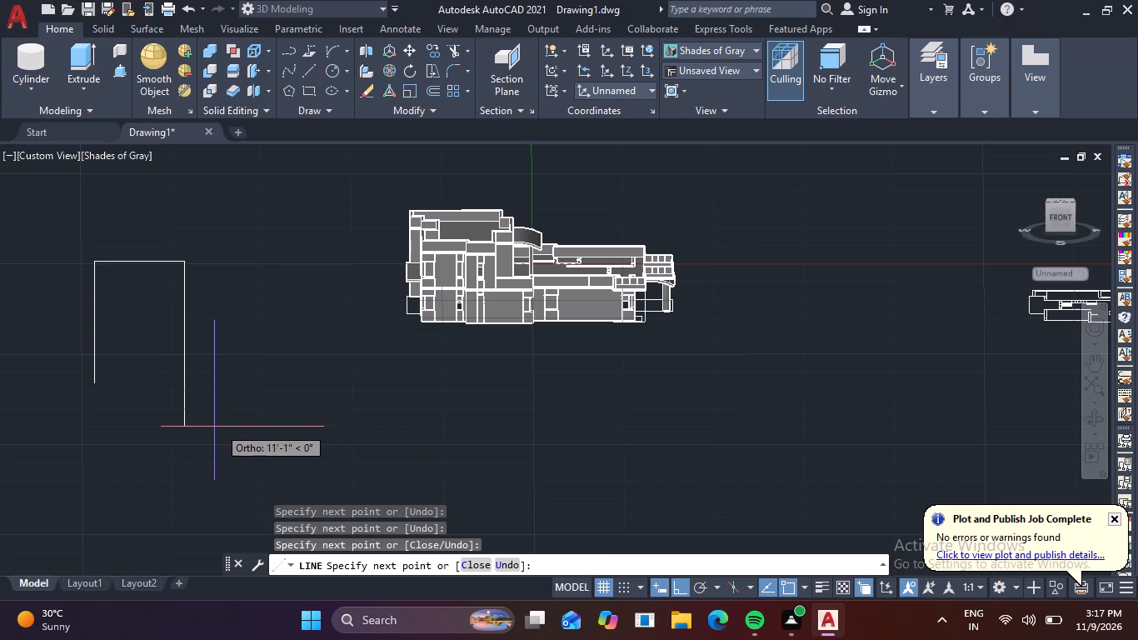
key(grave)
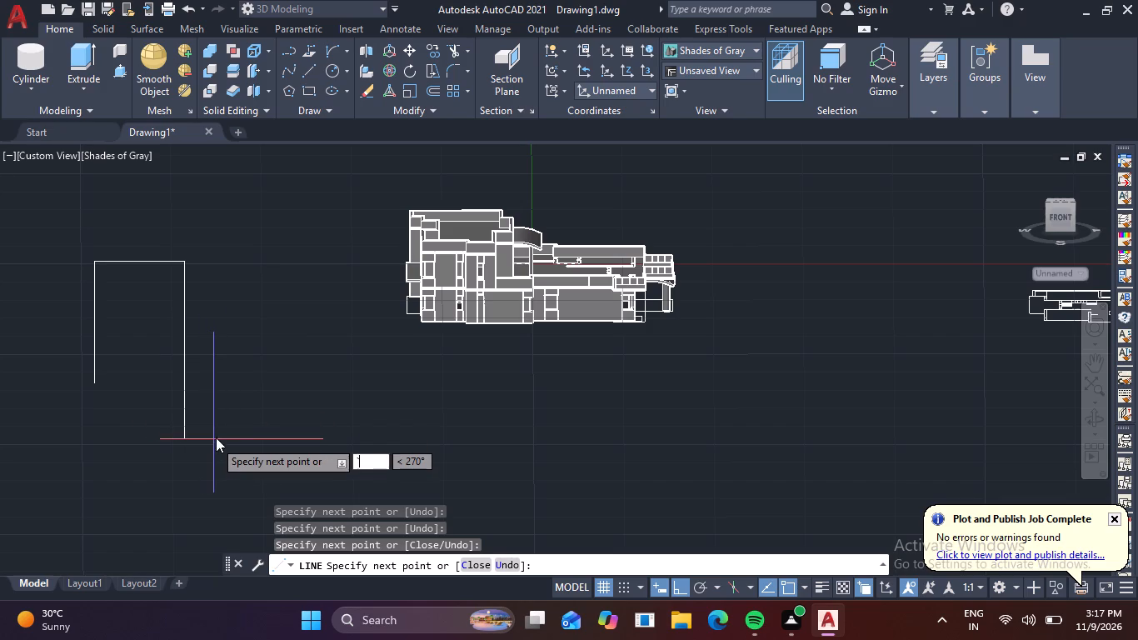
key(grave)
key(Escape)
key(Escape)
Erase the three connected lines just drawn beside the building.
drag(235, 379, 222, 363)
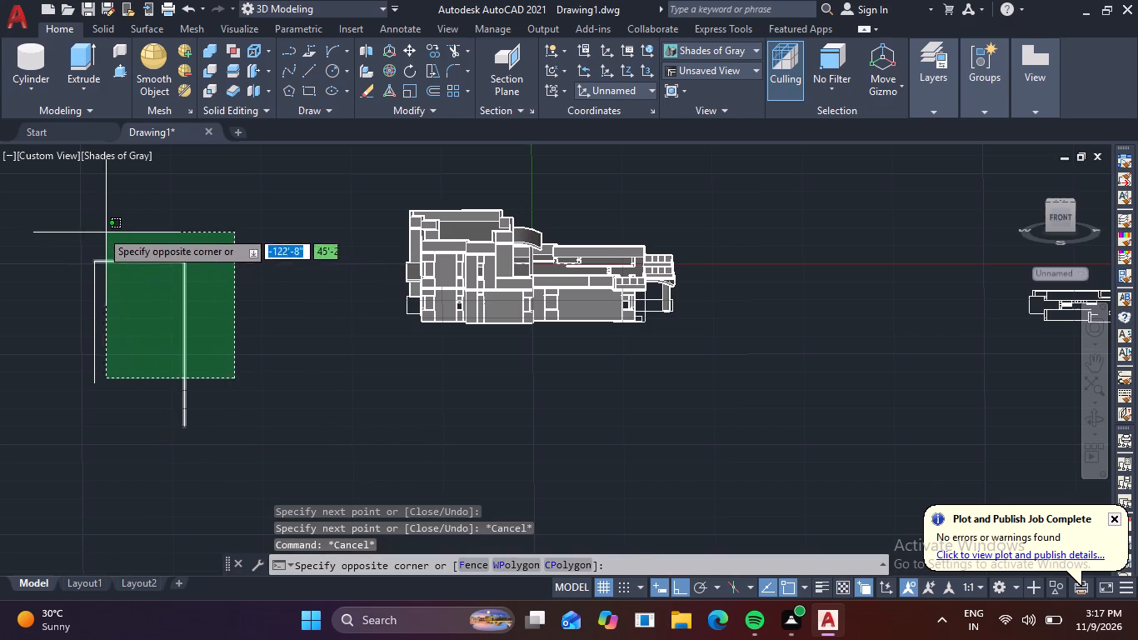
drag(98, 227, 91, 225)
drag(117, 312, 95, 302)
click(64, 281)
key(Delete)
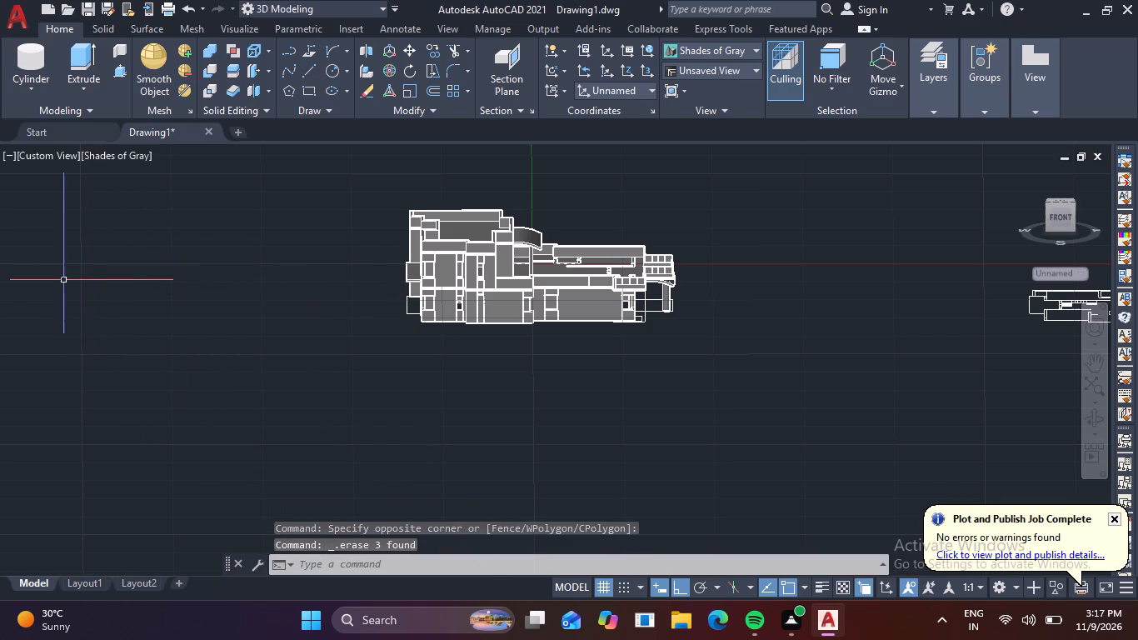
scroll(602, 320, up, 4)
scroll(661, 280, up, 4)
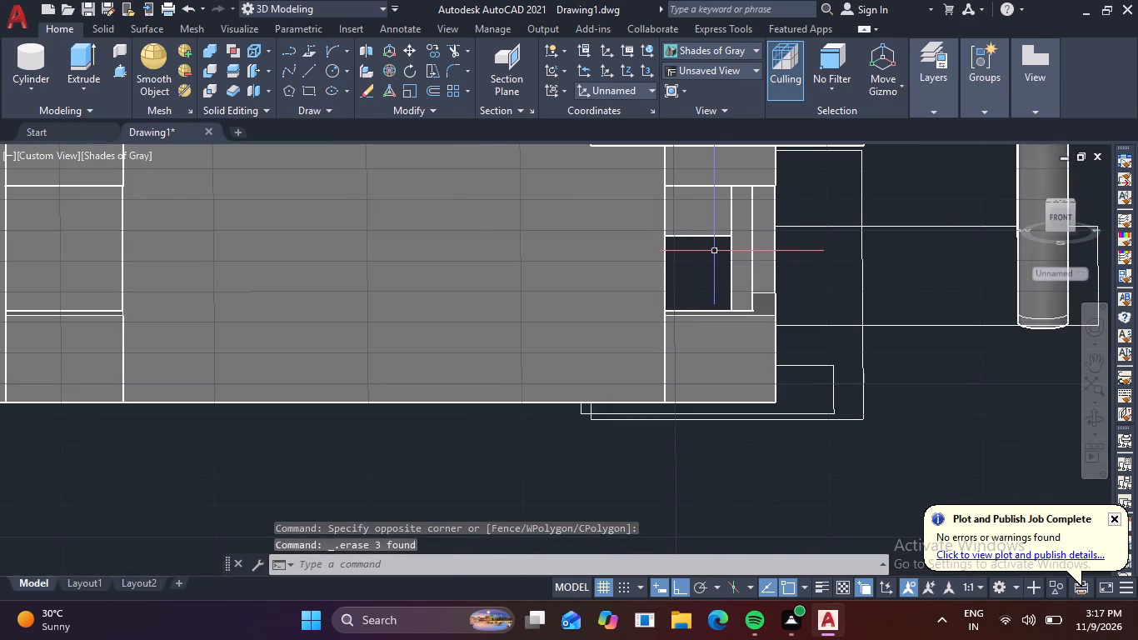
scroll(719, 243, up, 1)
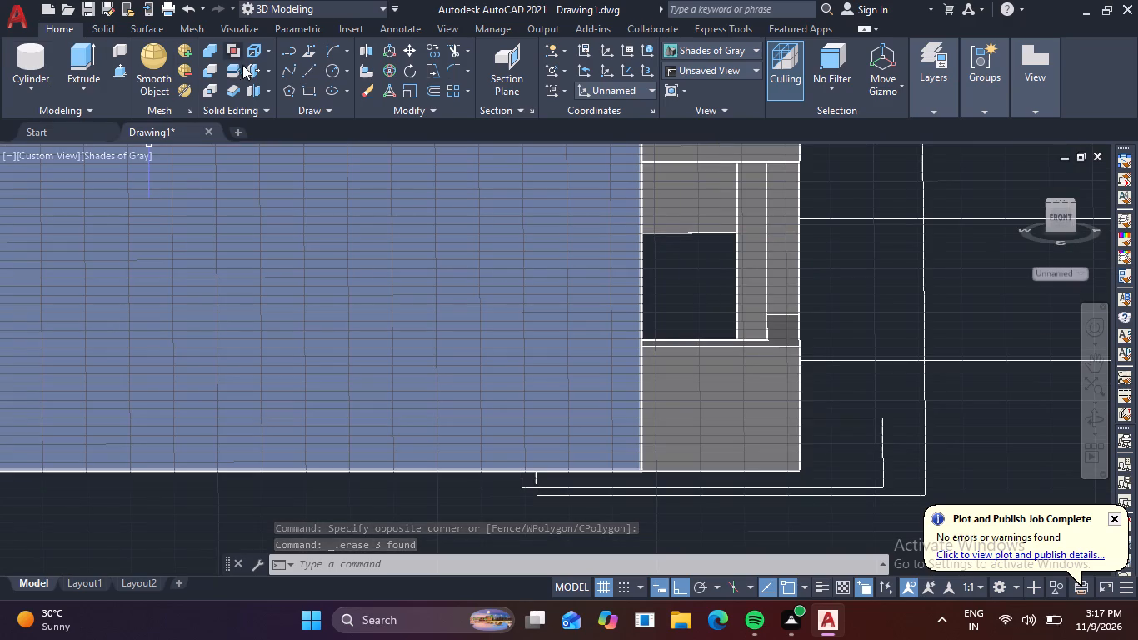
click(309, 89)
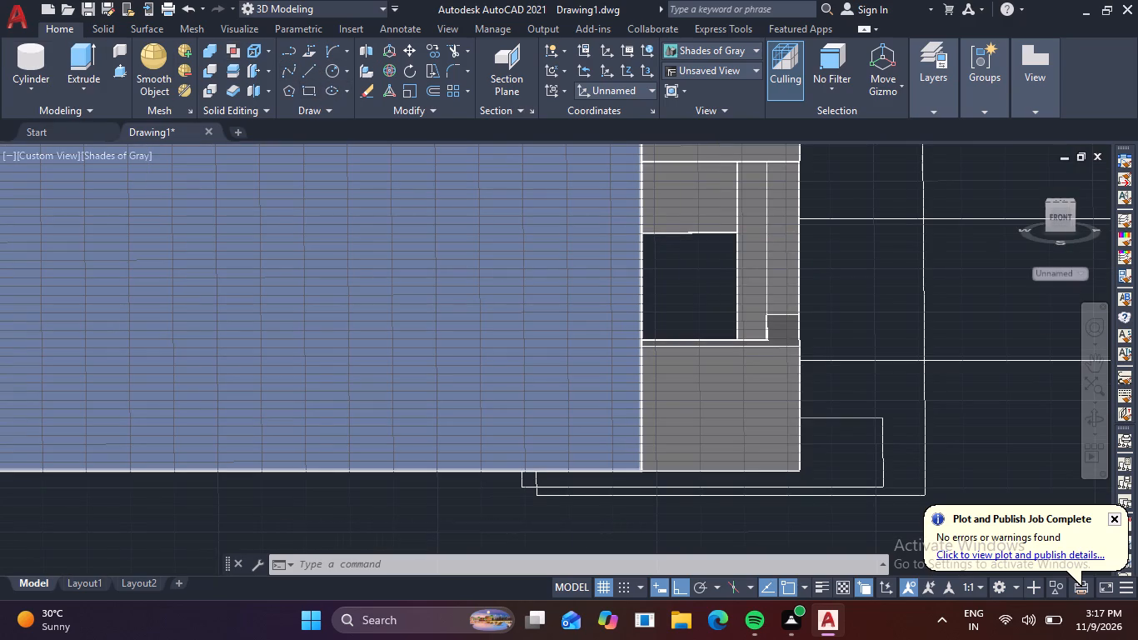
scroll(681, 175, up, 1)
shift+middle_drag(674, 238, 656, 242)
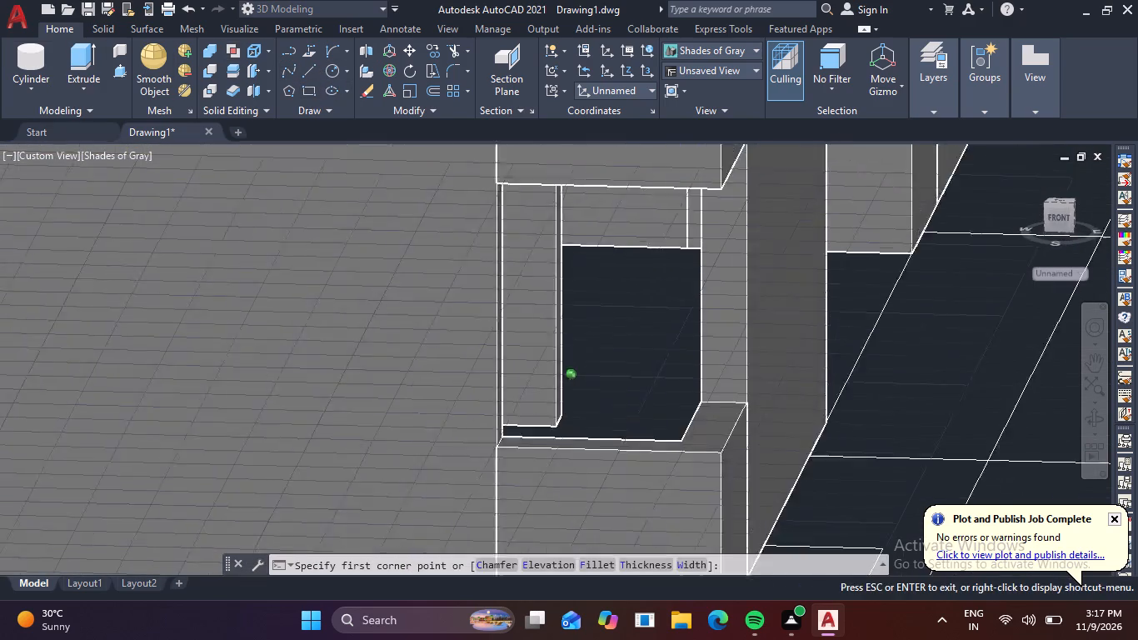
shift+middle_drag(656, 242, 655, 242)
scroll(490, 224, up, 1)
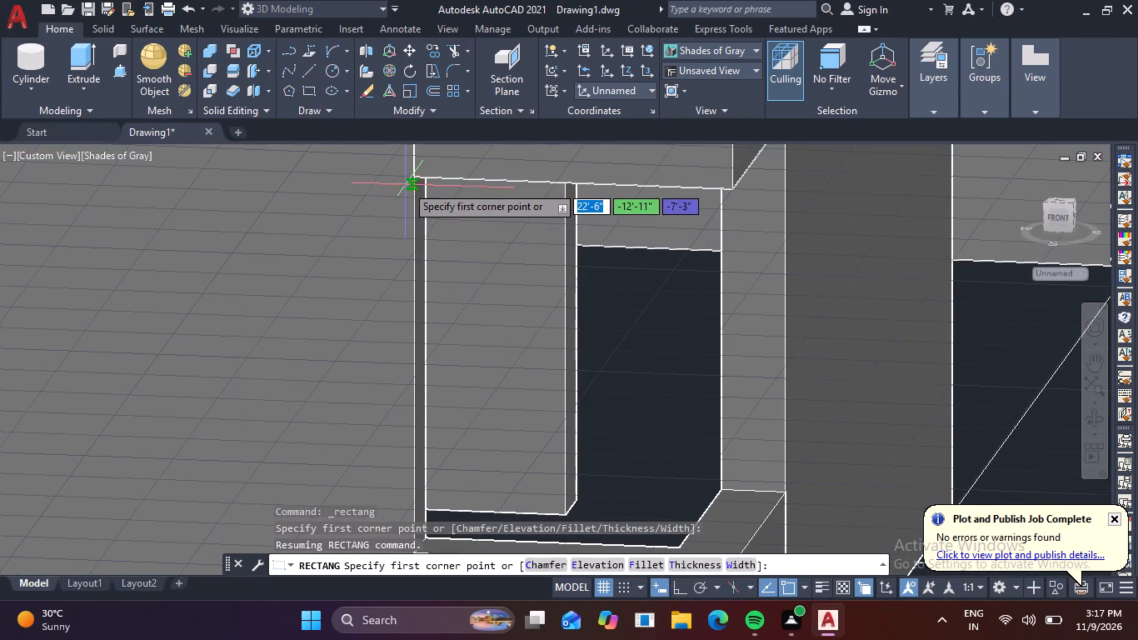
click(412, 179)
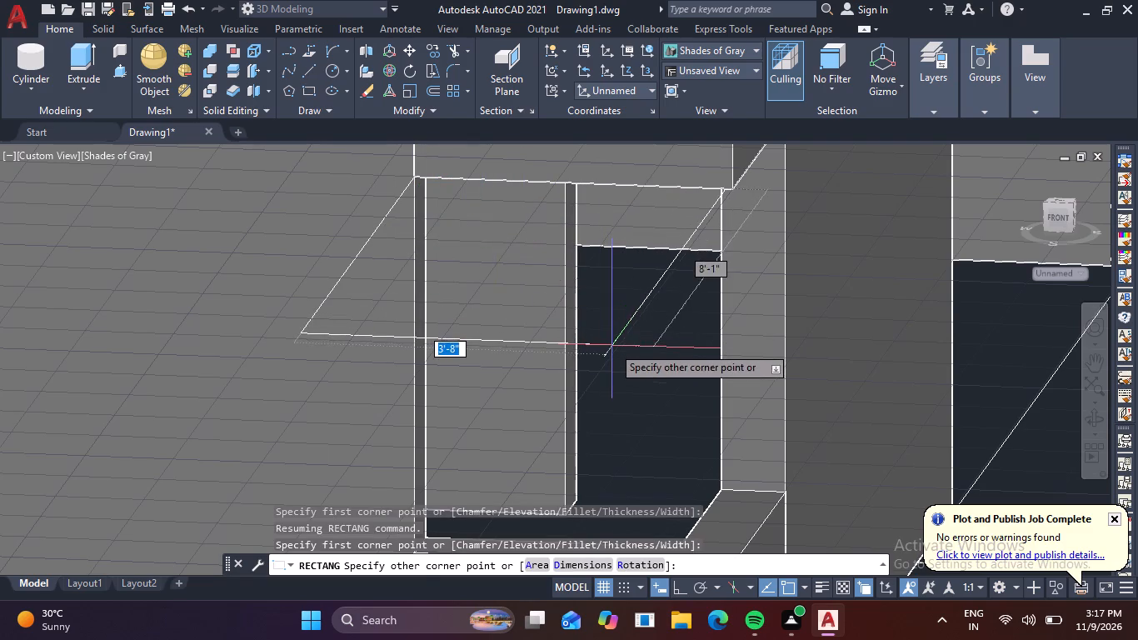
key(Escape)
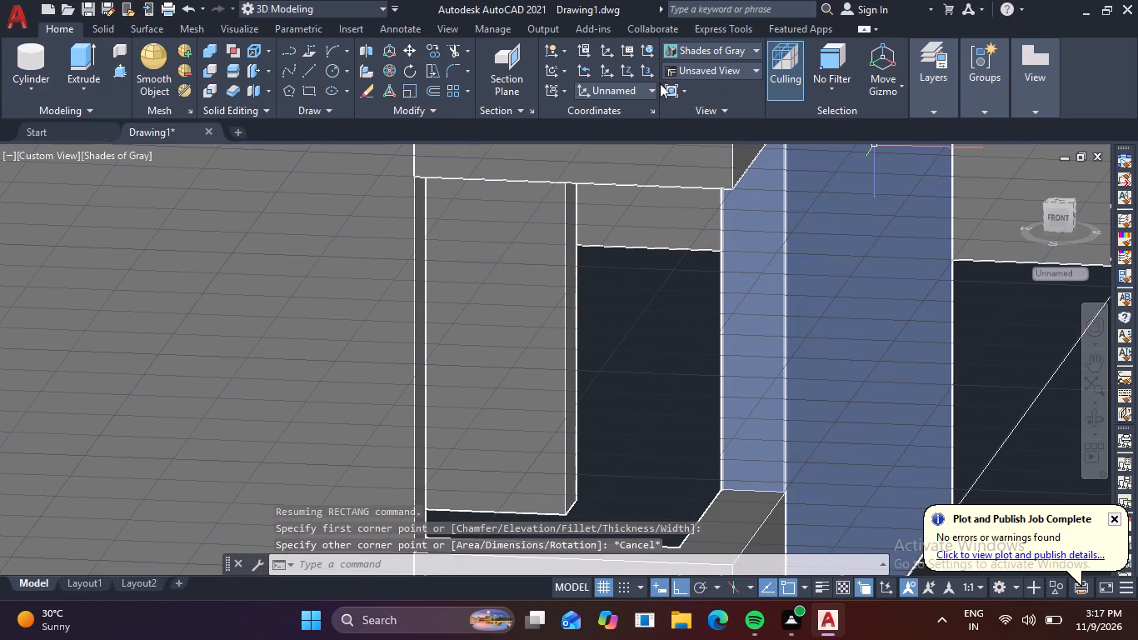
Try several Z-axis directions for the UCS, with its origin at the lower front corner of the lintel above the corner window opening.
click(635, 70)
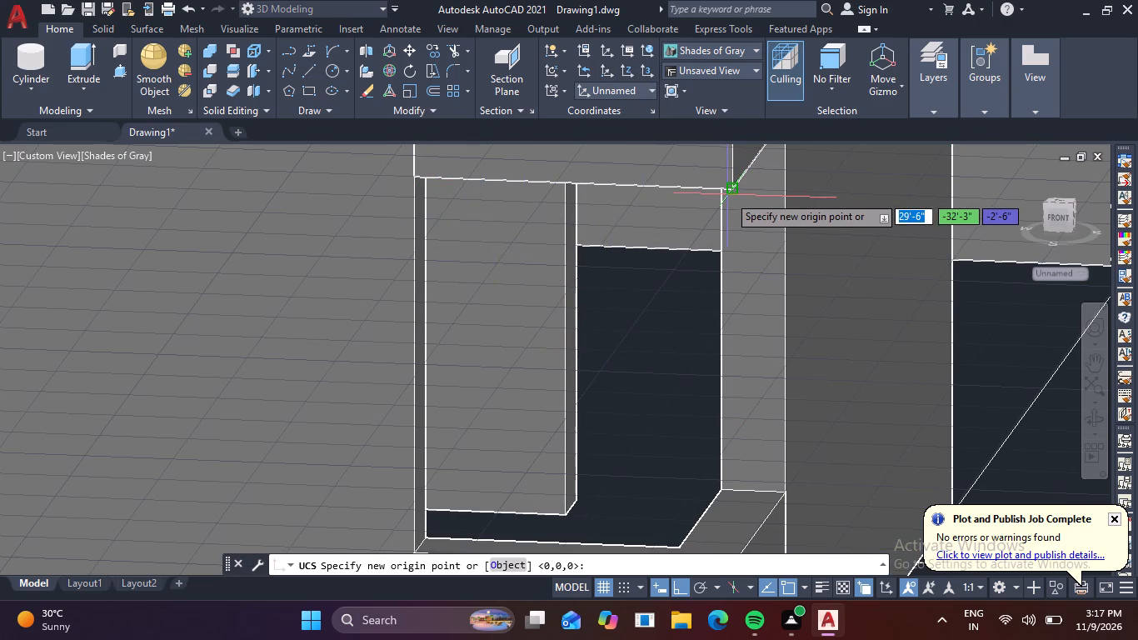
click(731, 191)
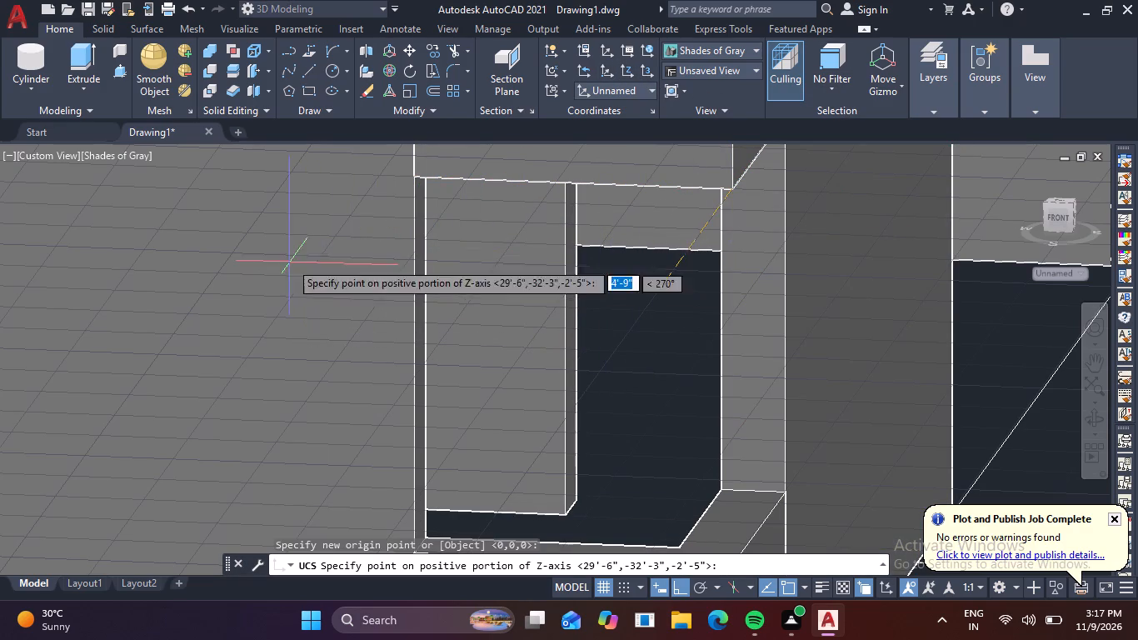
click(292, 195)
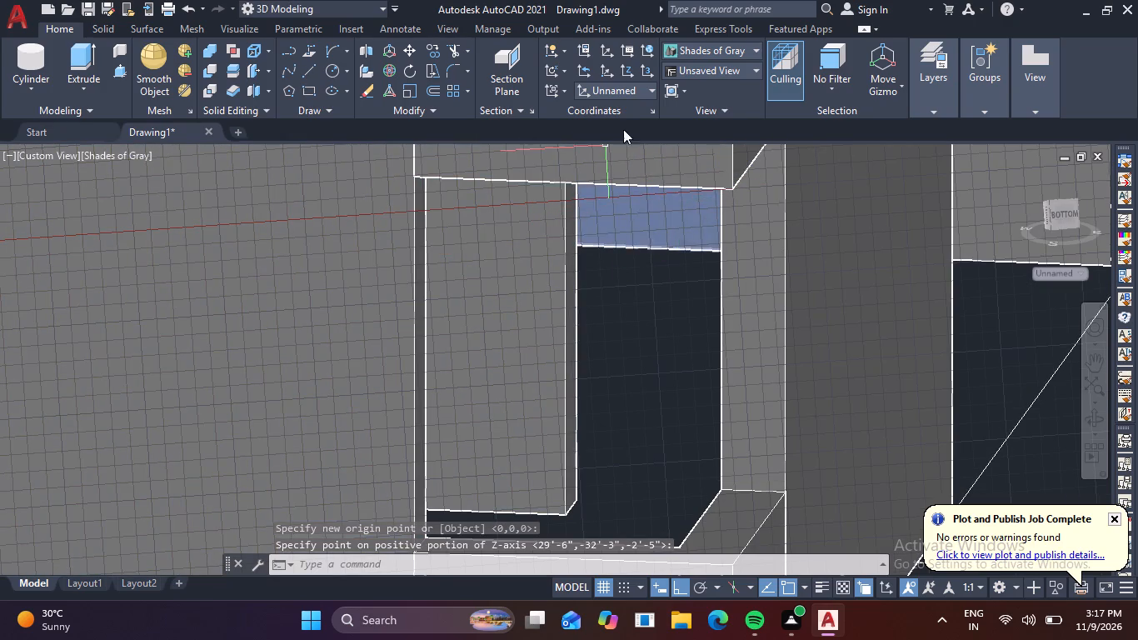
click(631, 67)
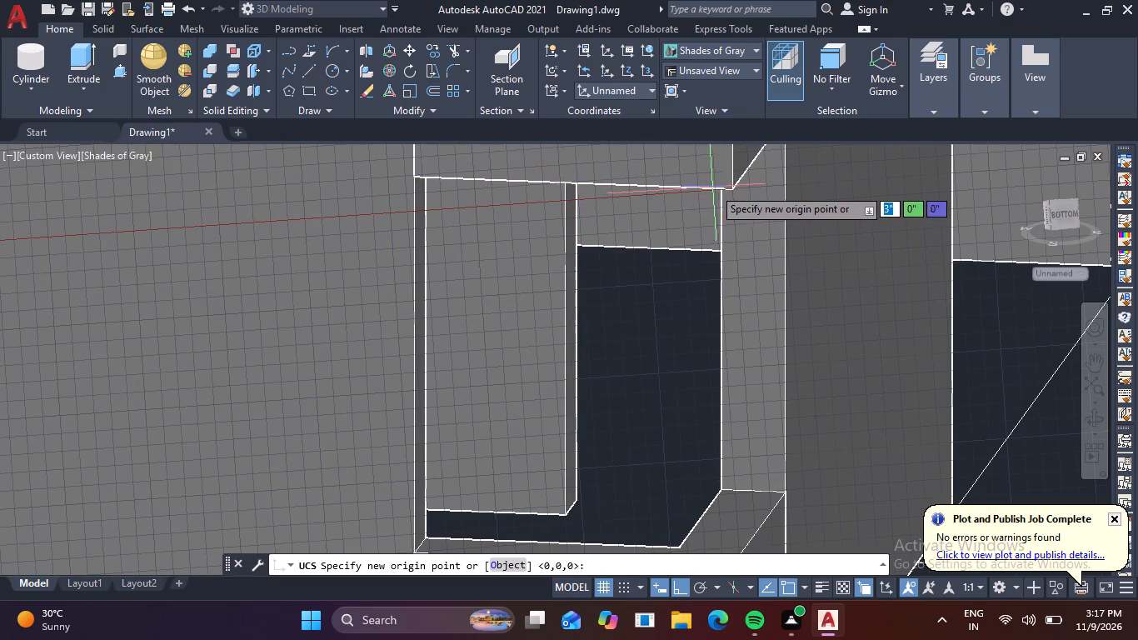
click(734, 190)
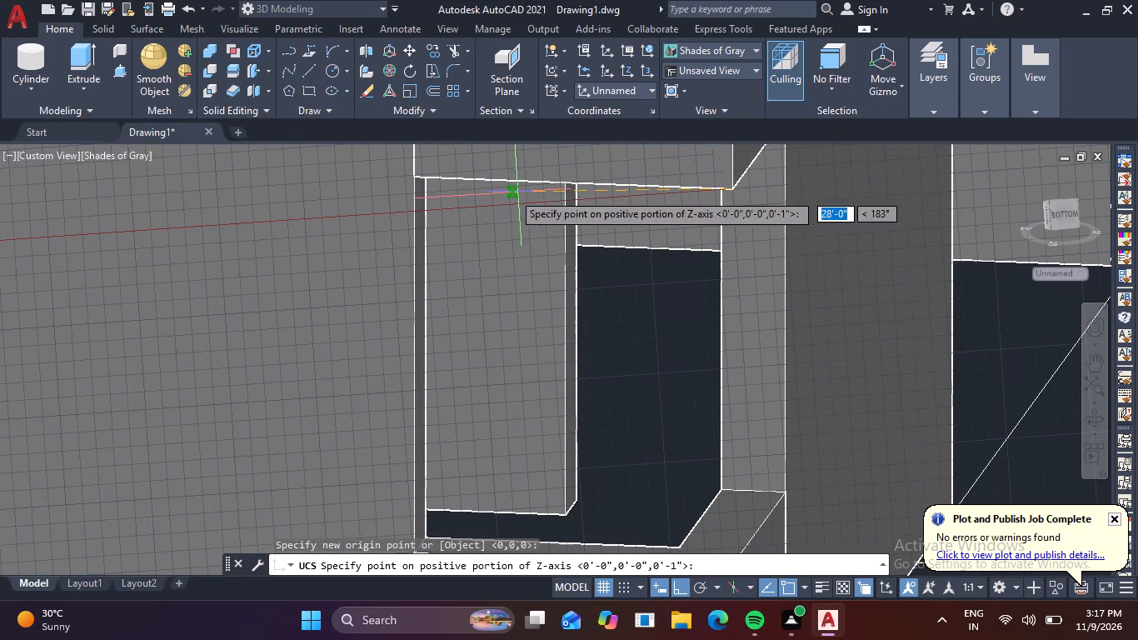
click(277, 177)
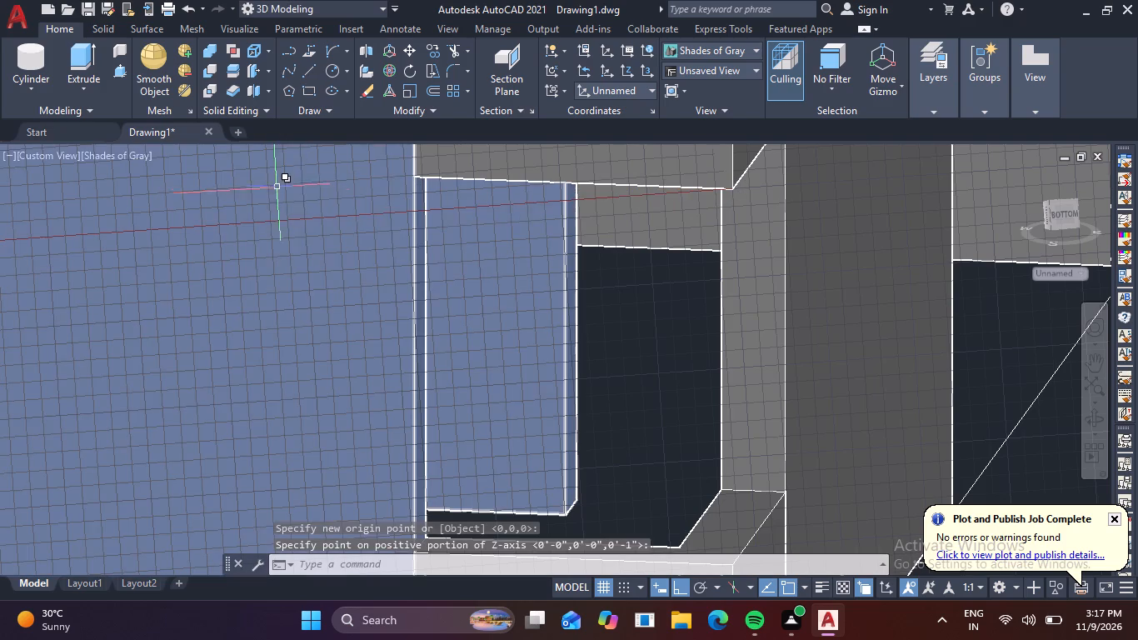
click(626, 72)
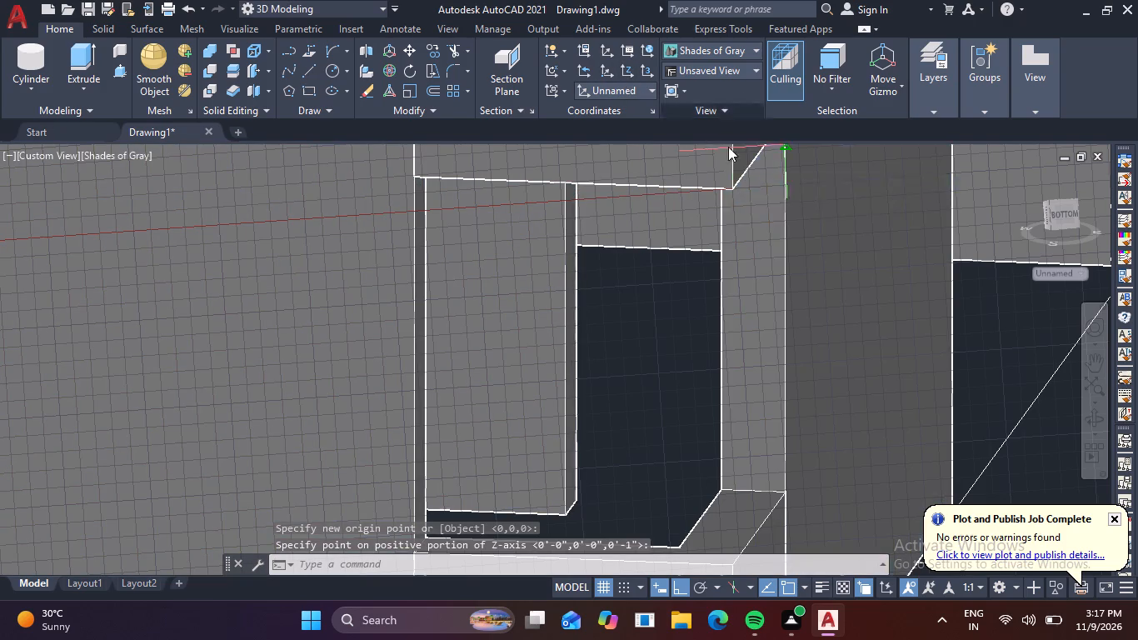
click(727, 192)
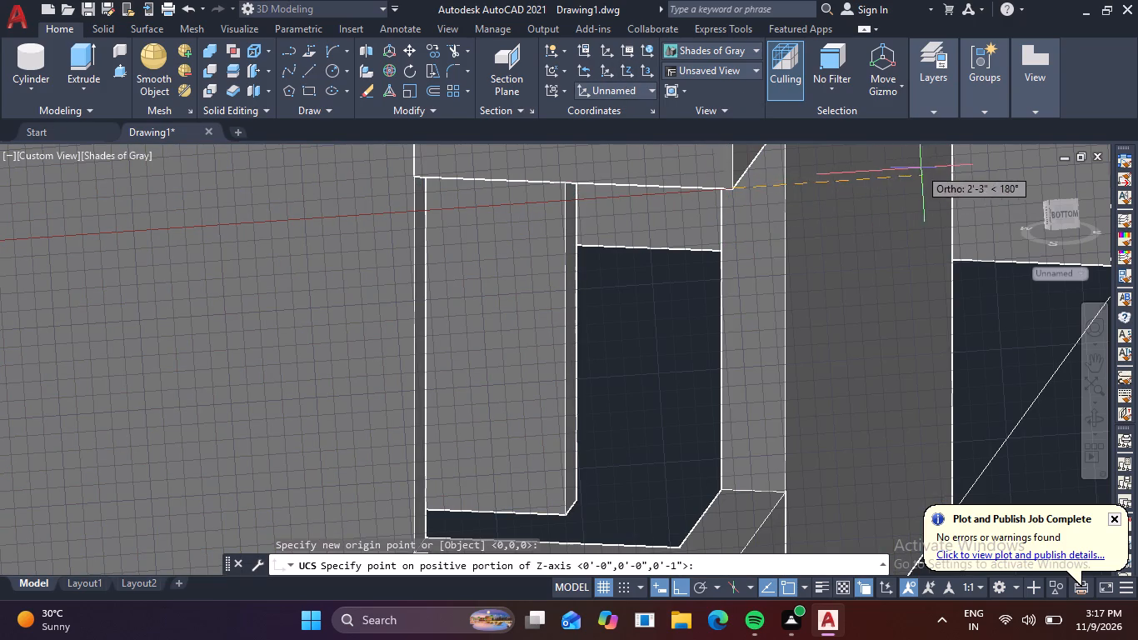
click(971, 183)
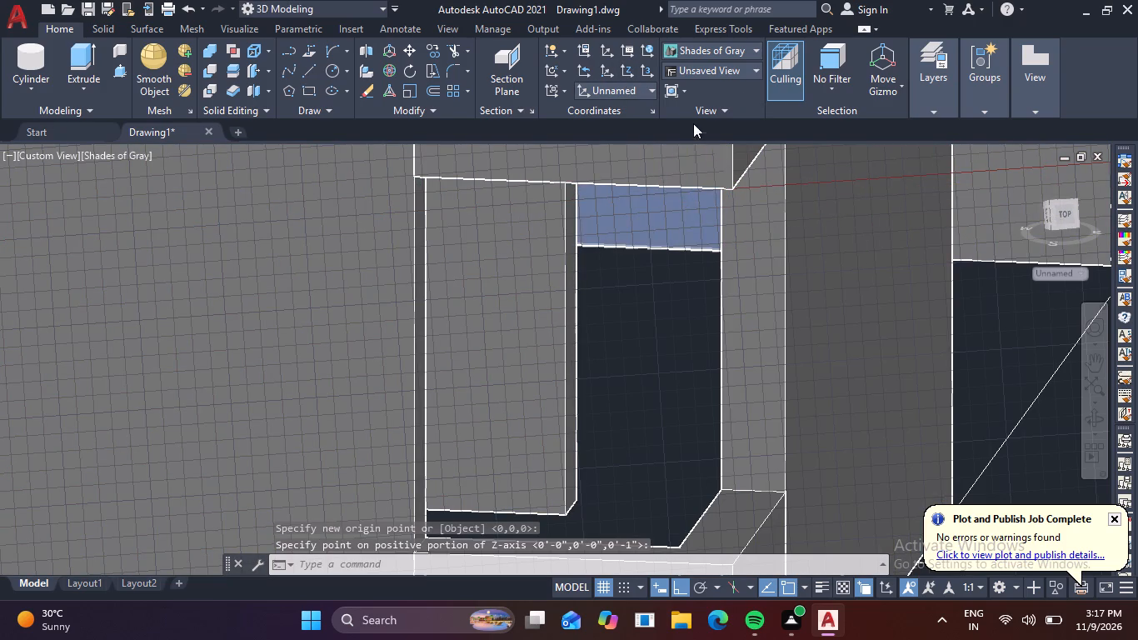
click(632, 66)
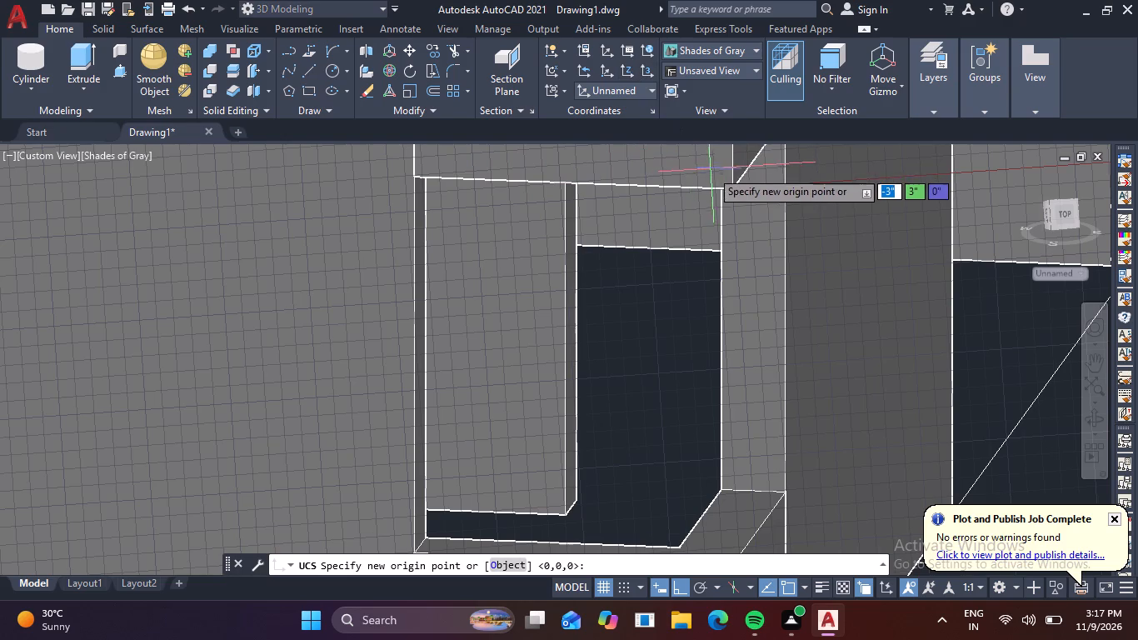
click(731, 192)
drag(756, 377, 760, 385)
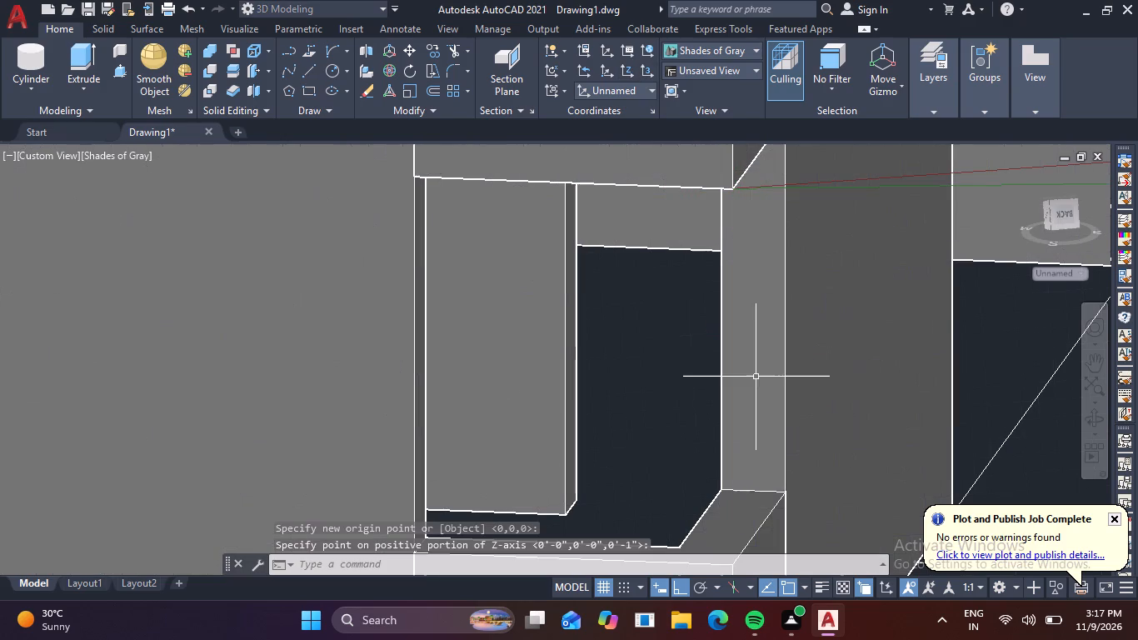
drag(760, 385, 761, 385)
Redefine the UCS by Z-axis from the lintel's lower front corner, pointing the axis horizontally outward past the corner wall.
scroll(749, 234, down, 2)
middle_drag(732, 287, 697, 355)
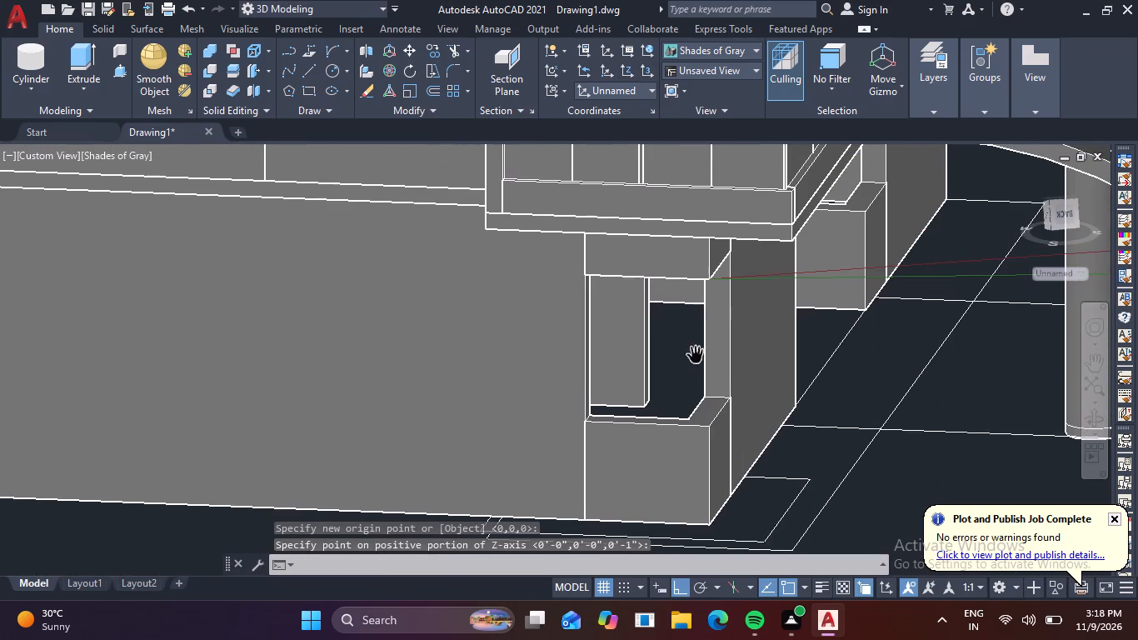
click(626, 69)
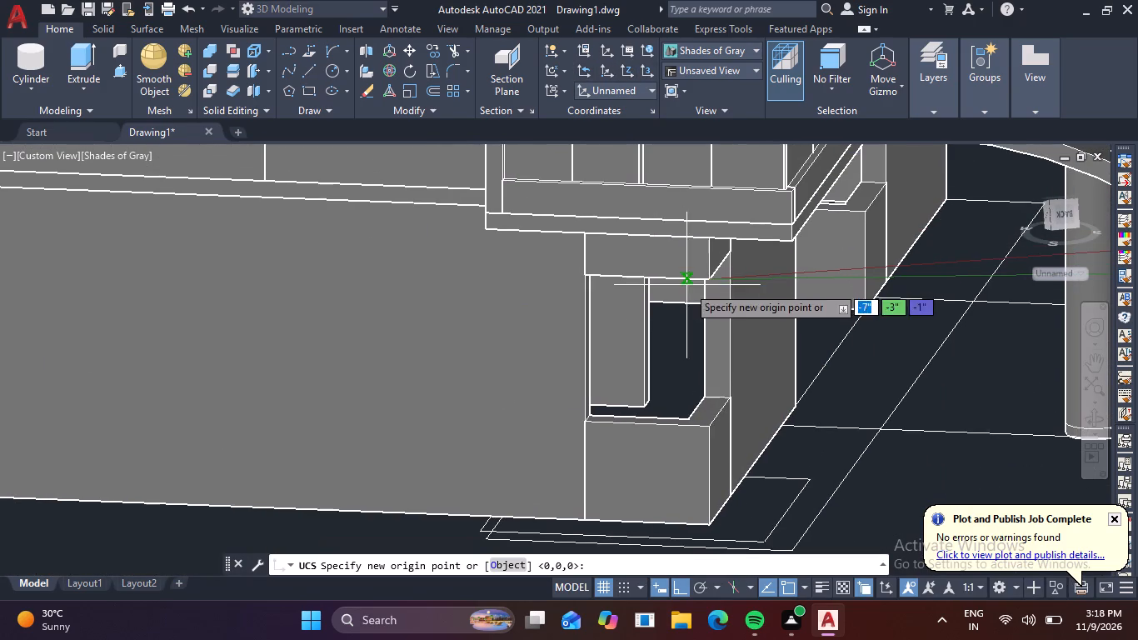
scroll(719, 273, up, 2)
click(706, 282)
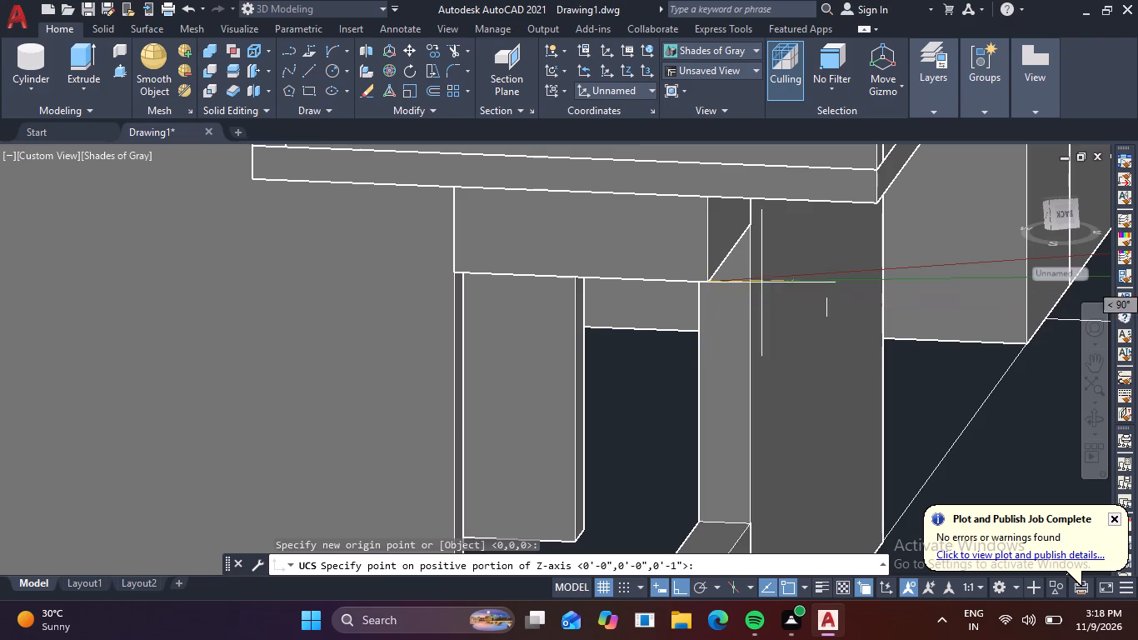
click(994, 286)
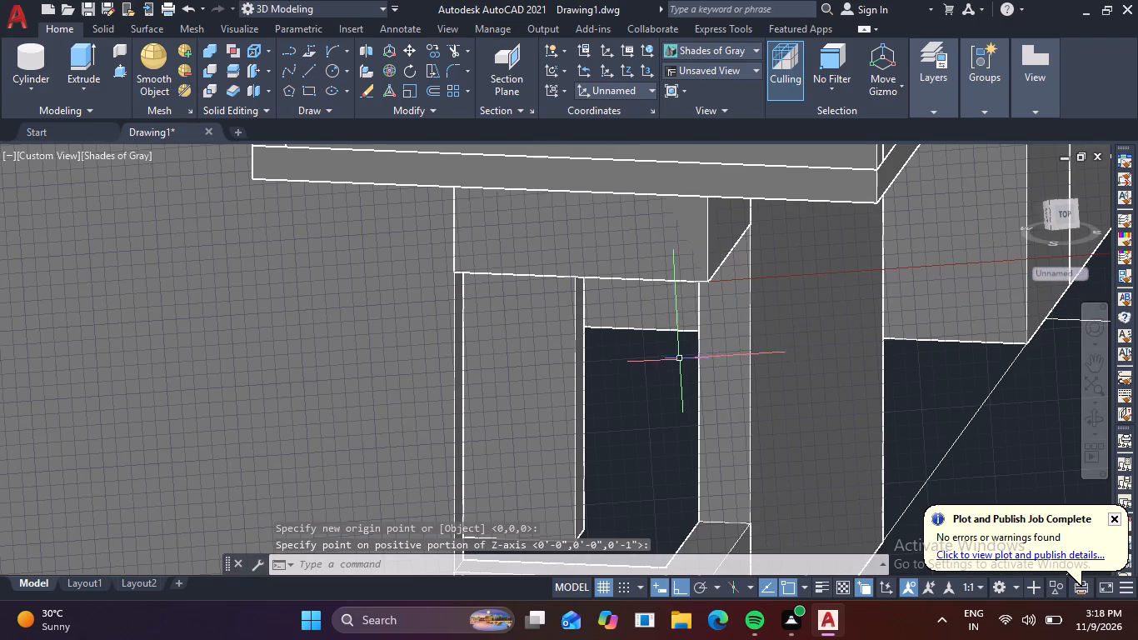
key(Escape)
key(Escape)
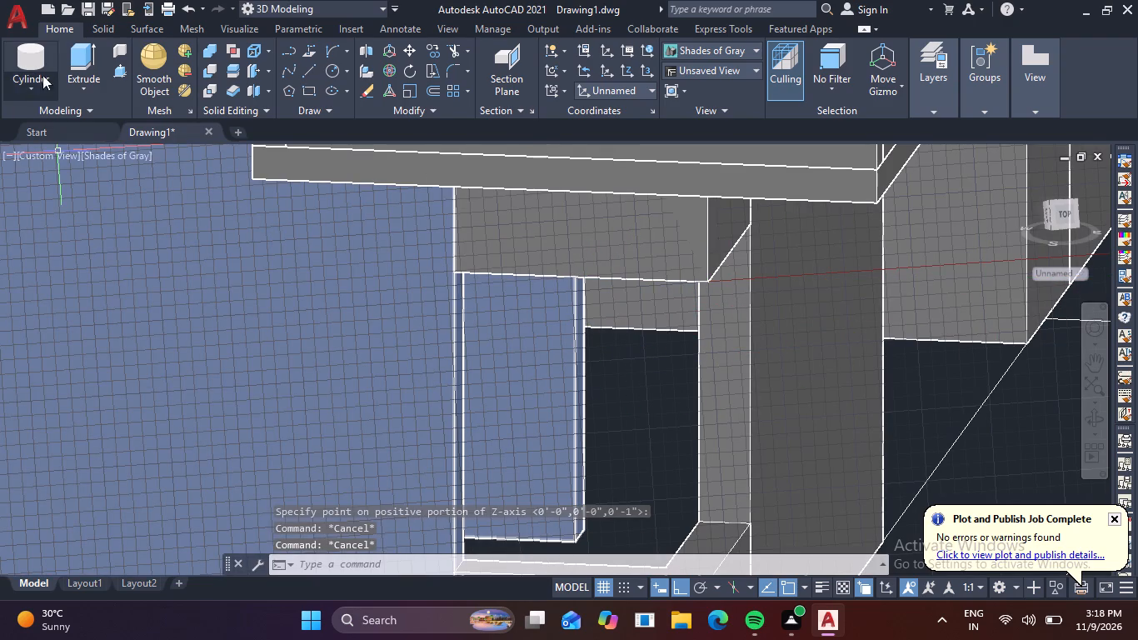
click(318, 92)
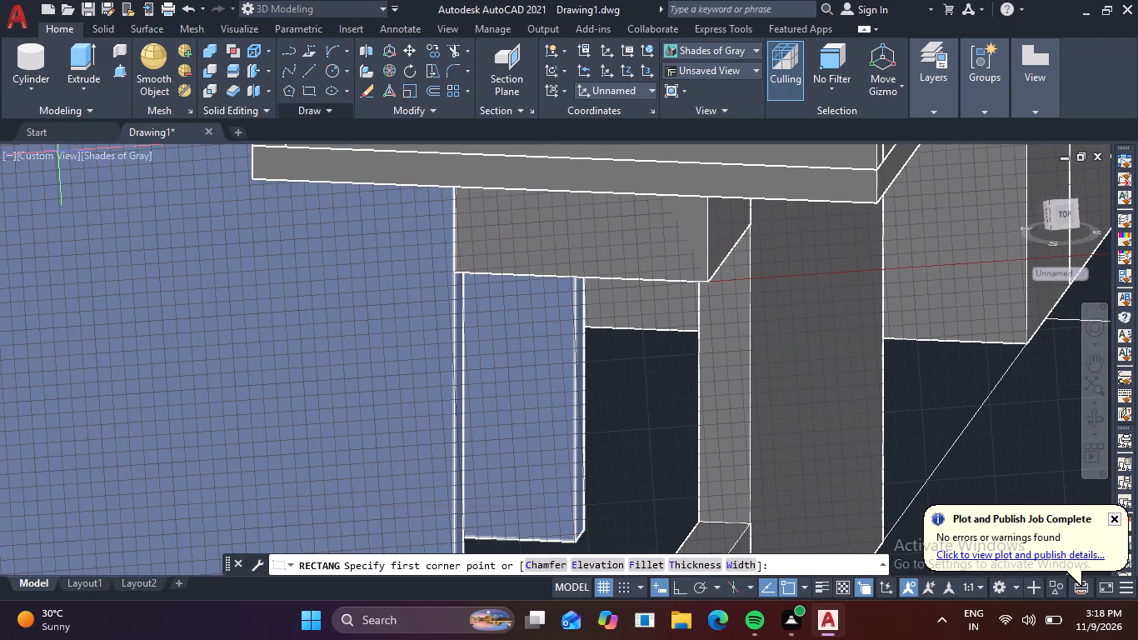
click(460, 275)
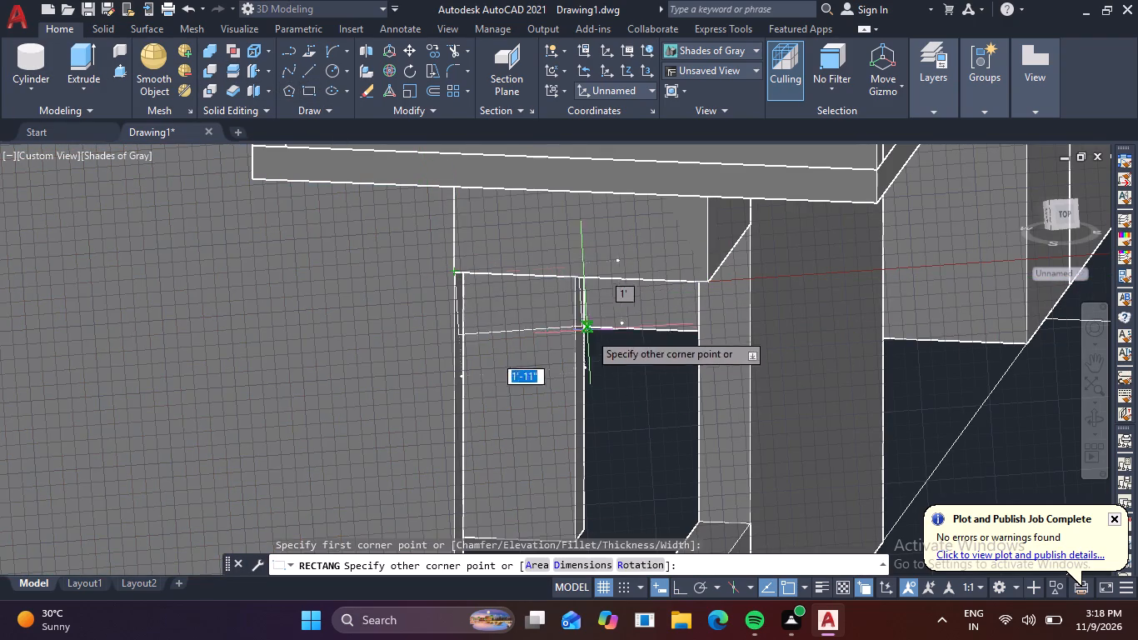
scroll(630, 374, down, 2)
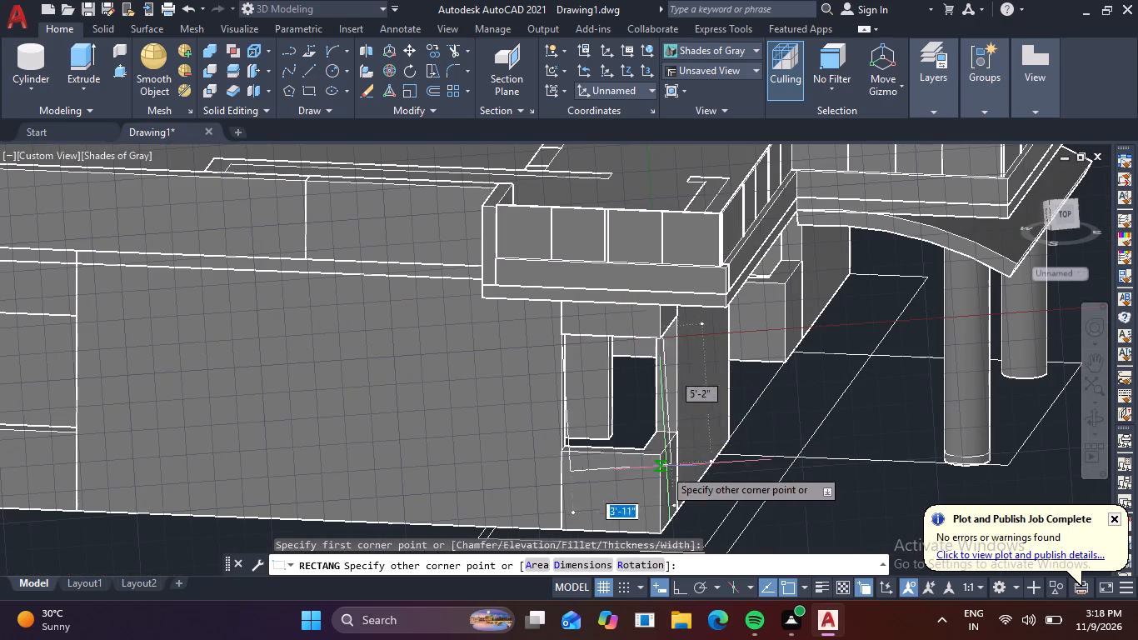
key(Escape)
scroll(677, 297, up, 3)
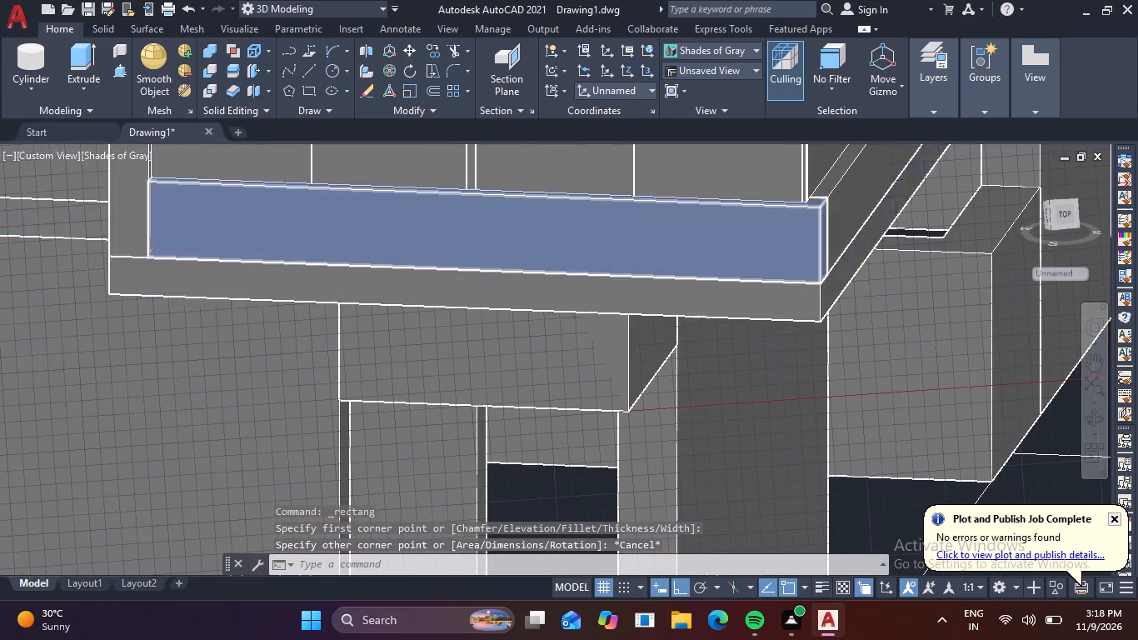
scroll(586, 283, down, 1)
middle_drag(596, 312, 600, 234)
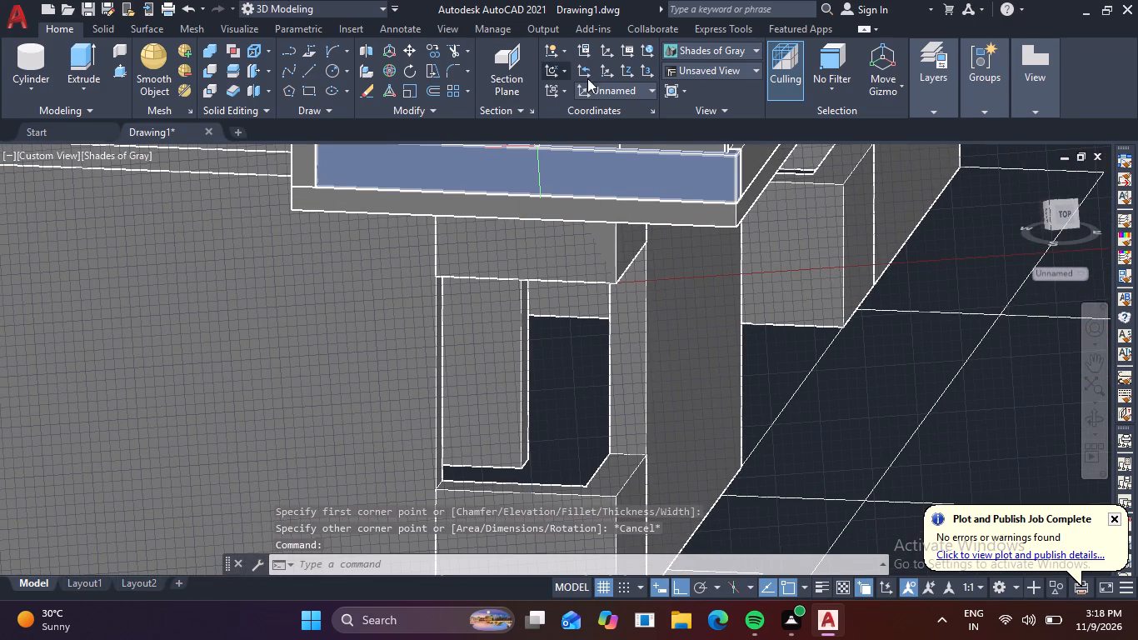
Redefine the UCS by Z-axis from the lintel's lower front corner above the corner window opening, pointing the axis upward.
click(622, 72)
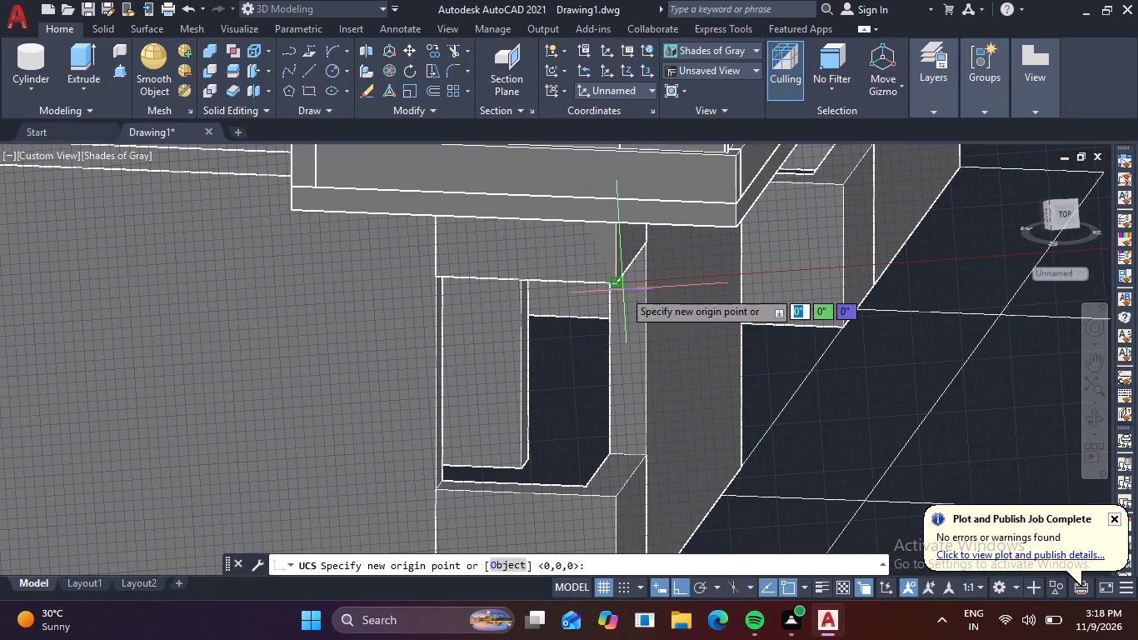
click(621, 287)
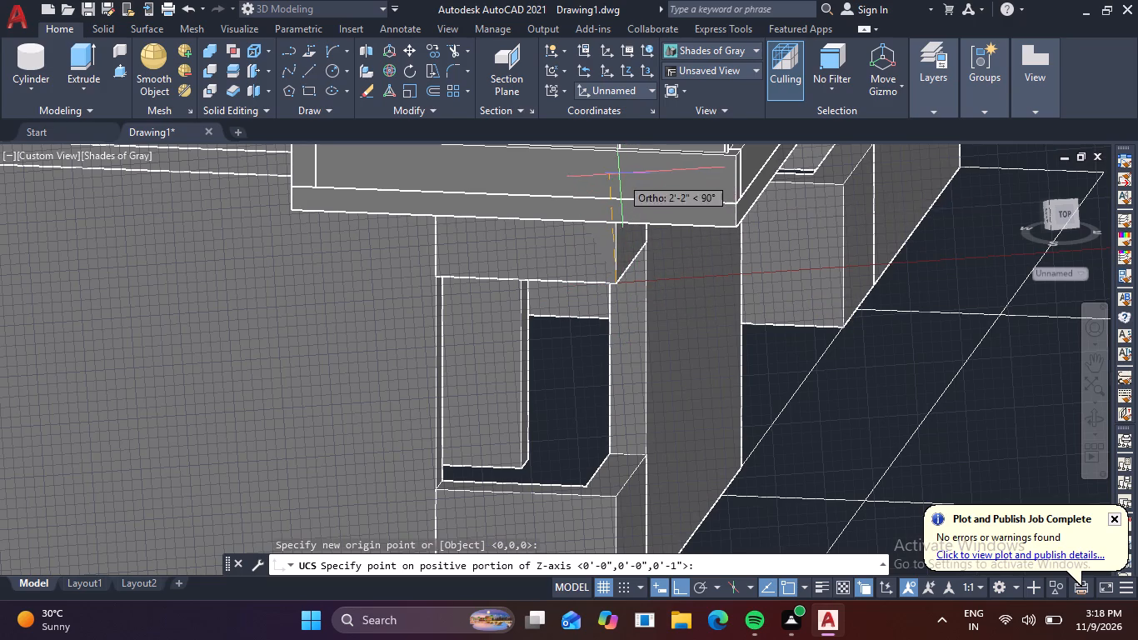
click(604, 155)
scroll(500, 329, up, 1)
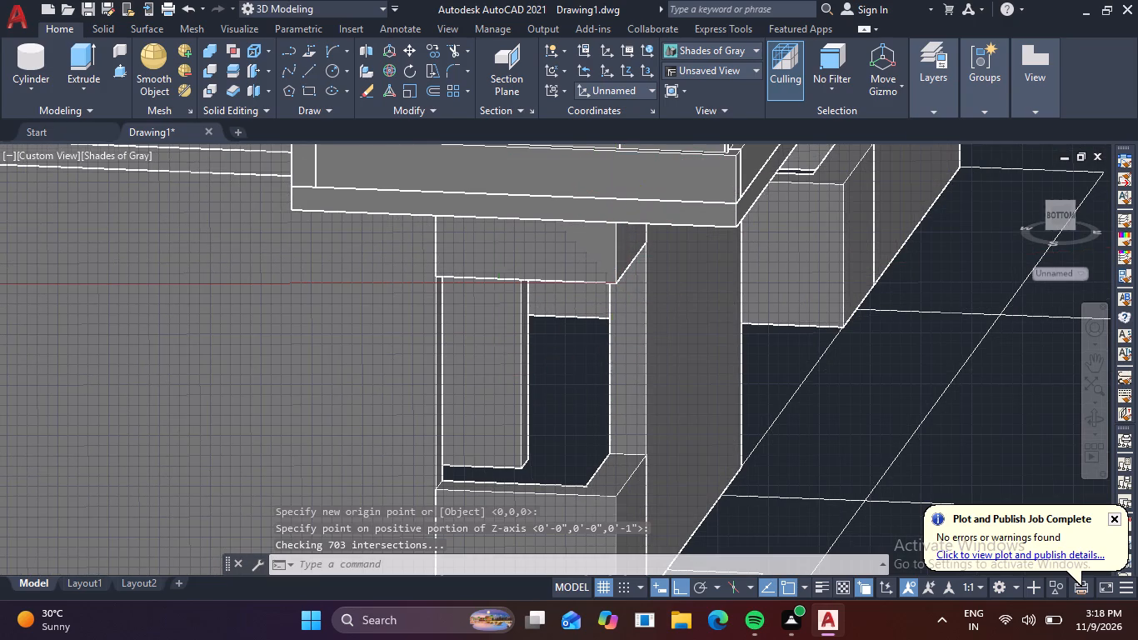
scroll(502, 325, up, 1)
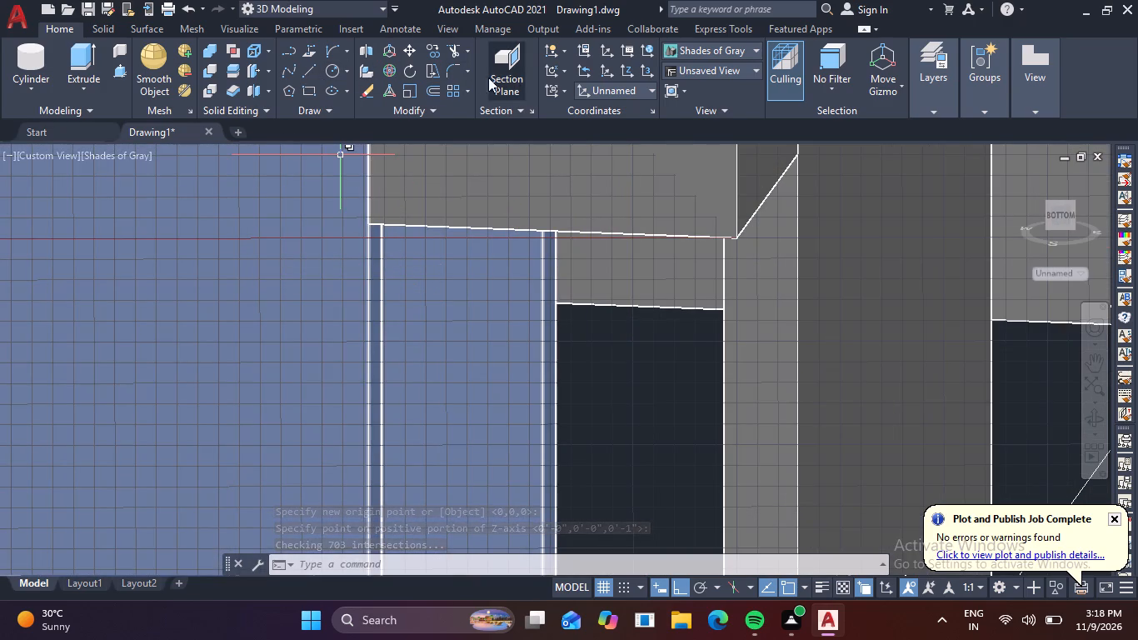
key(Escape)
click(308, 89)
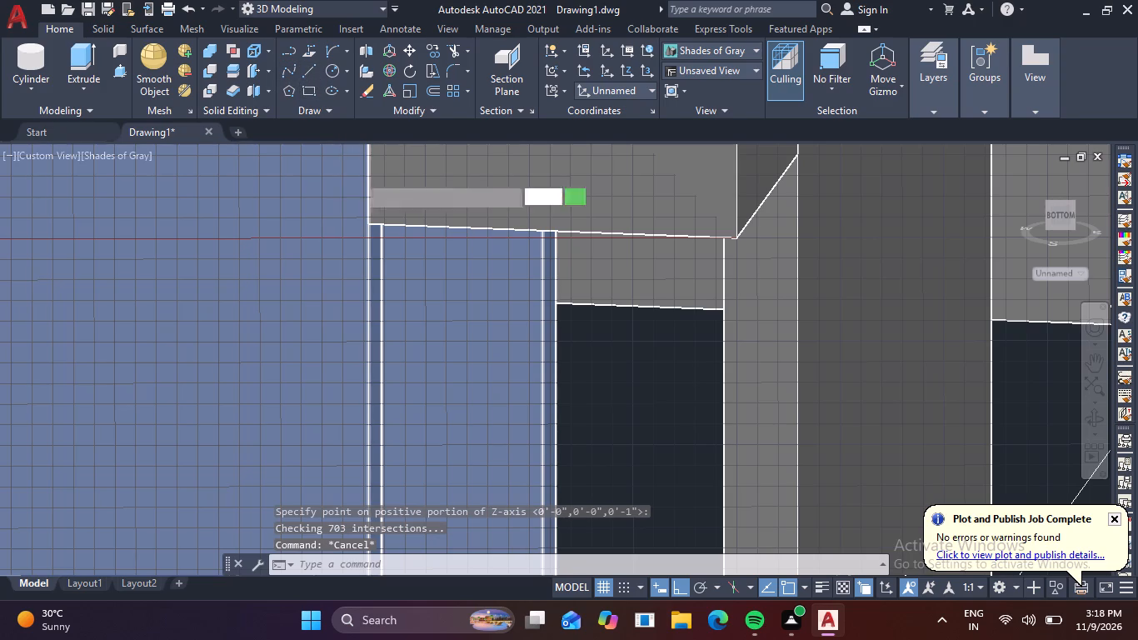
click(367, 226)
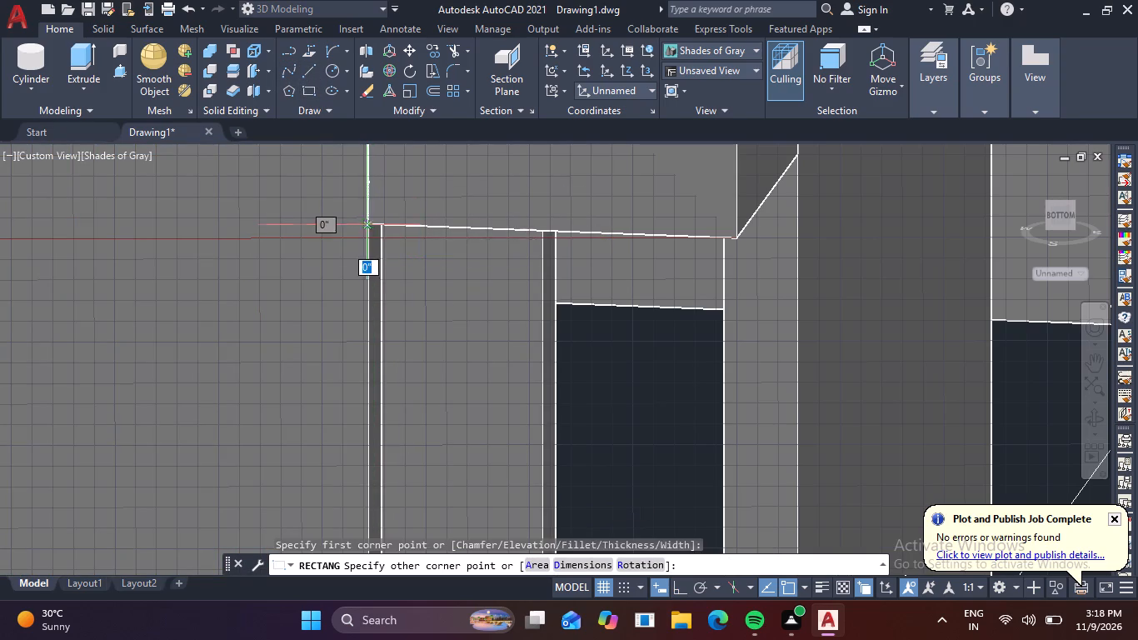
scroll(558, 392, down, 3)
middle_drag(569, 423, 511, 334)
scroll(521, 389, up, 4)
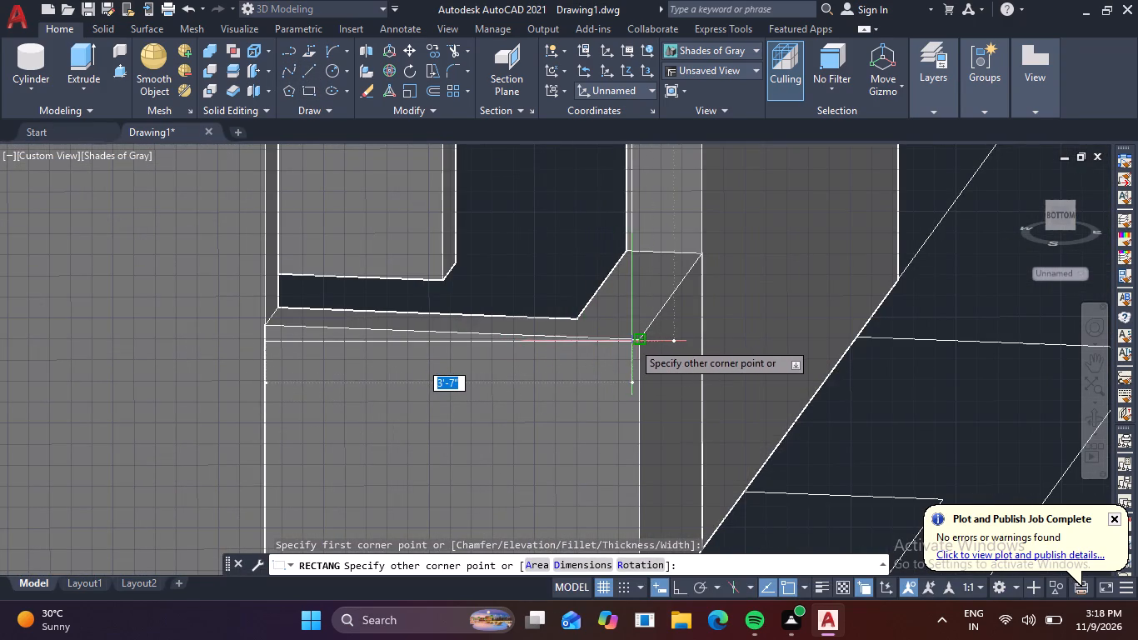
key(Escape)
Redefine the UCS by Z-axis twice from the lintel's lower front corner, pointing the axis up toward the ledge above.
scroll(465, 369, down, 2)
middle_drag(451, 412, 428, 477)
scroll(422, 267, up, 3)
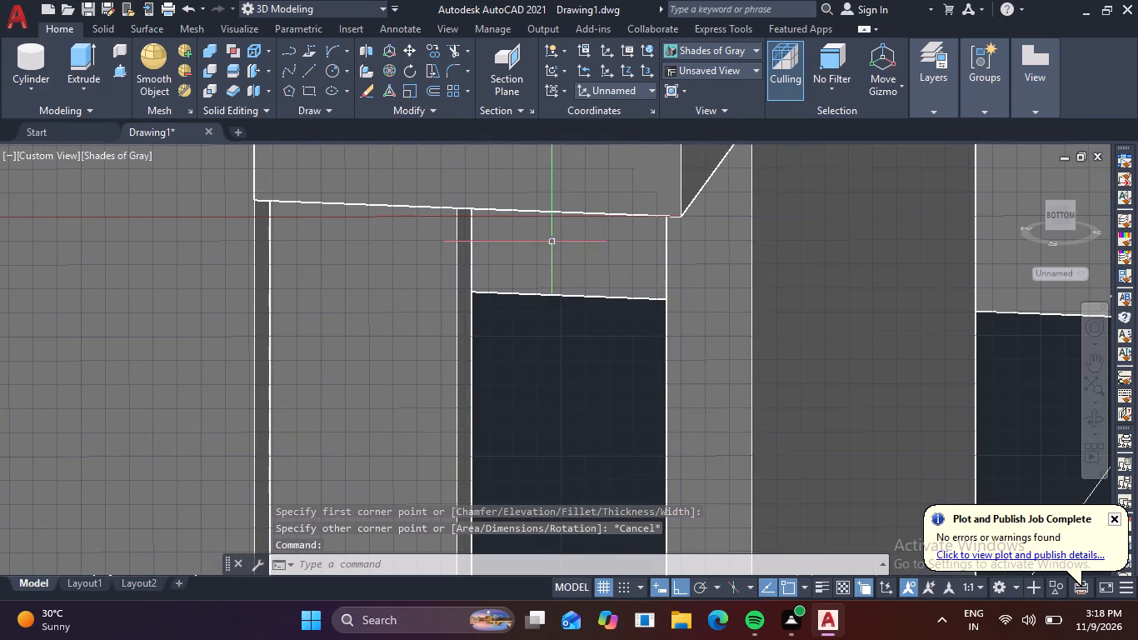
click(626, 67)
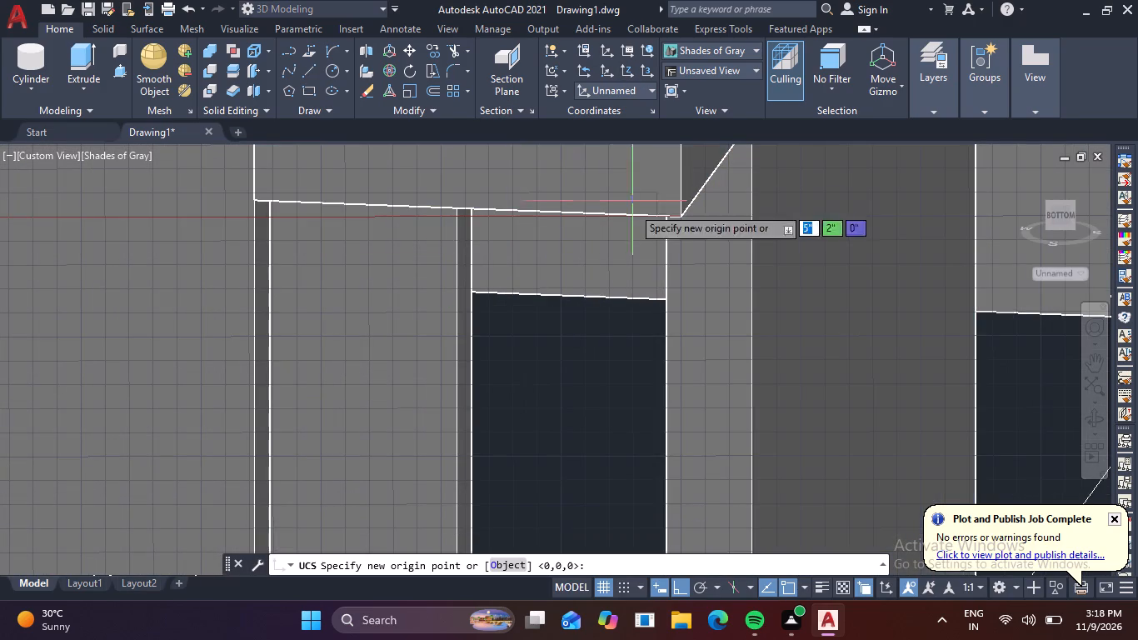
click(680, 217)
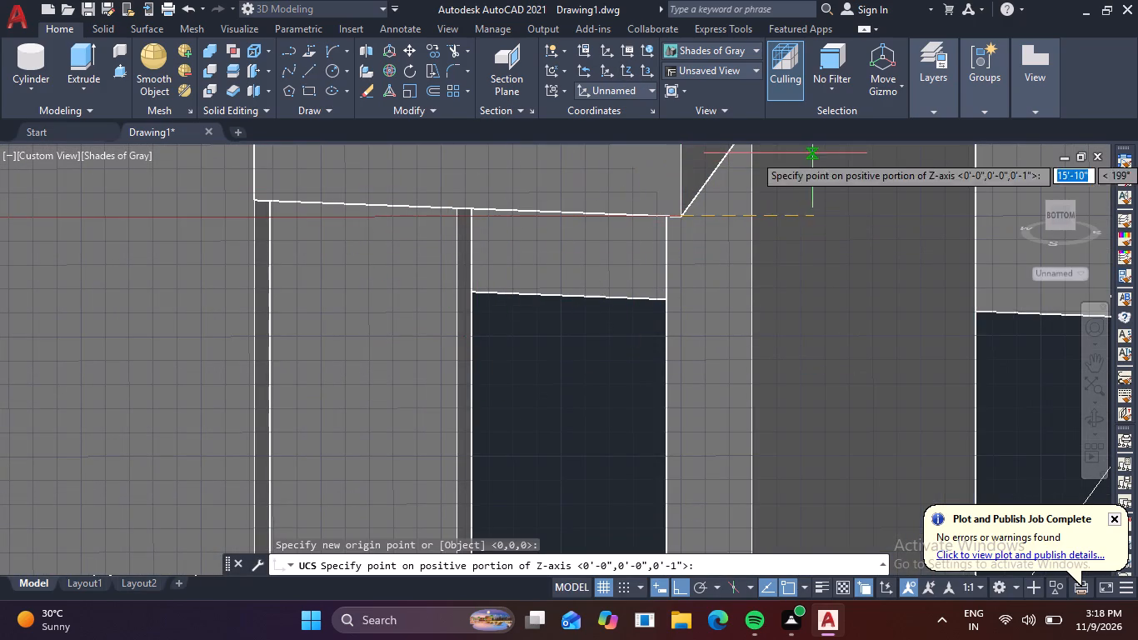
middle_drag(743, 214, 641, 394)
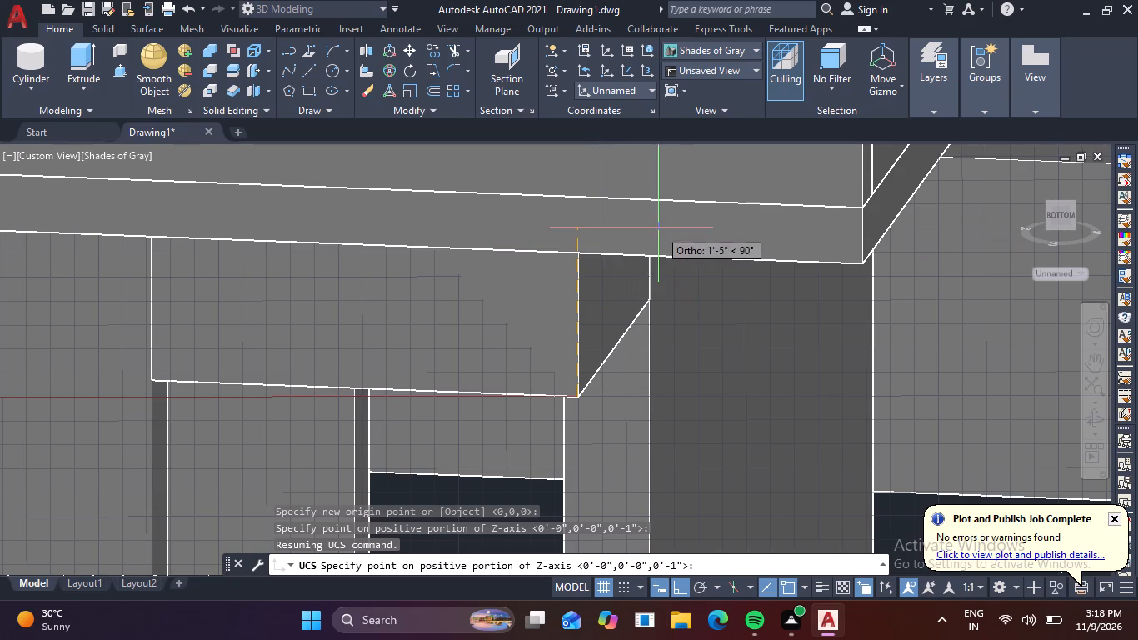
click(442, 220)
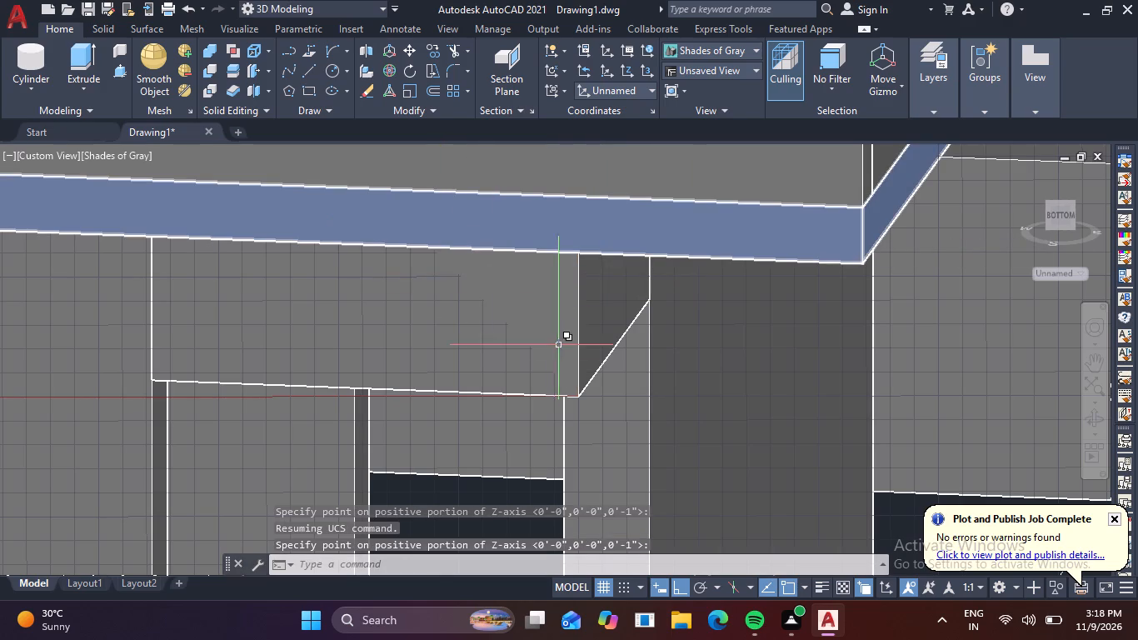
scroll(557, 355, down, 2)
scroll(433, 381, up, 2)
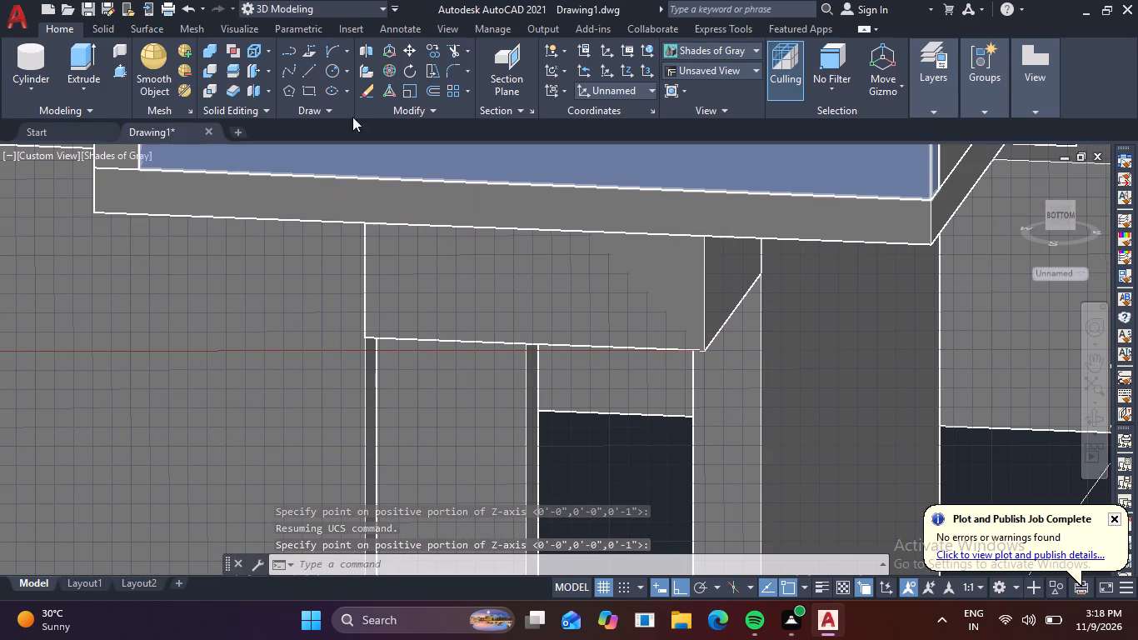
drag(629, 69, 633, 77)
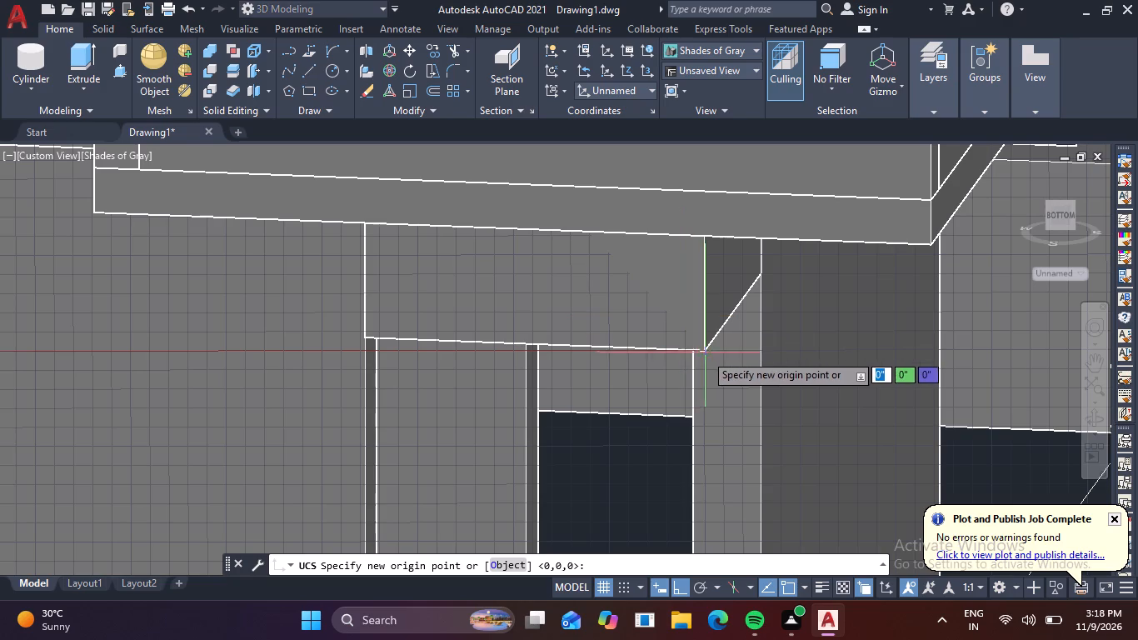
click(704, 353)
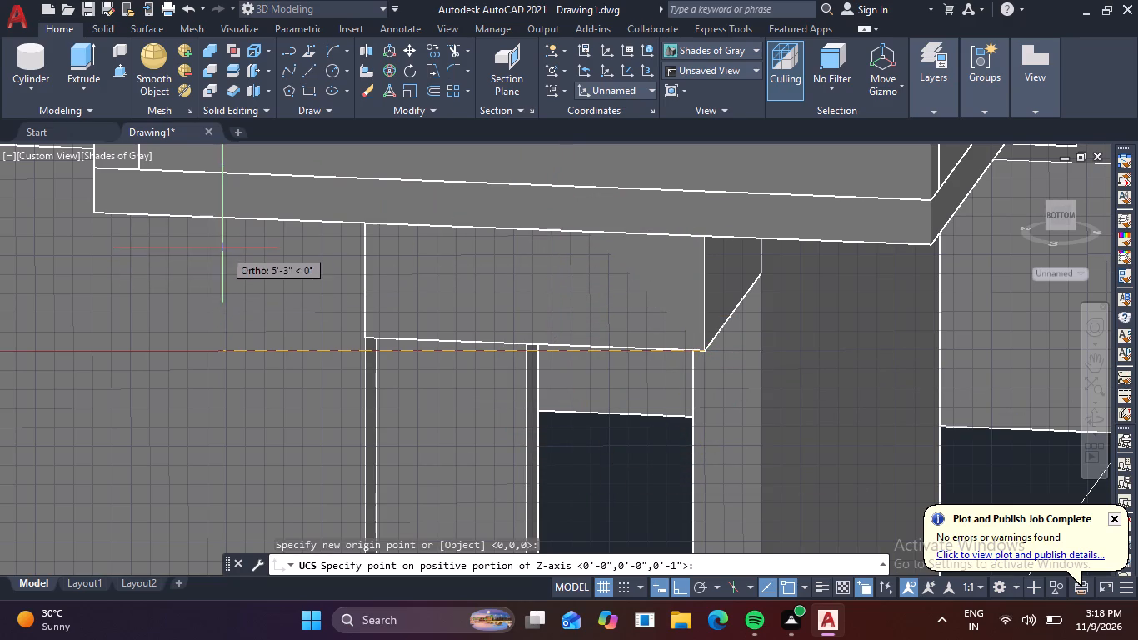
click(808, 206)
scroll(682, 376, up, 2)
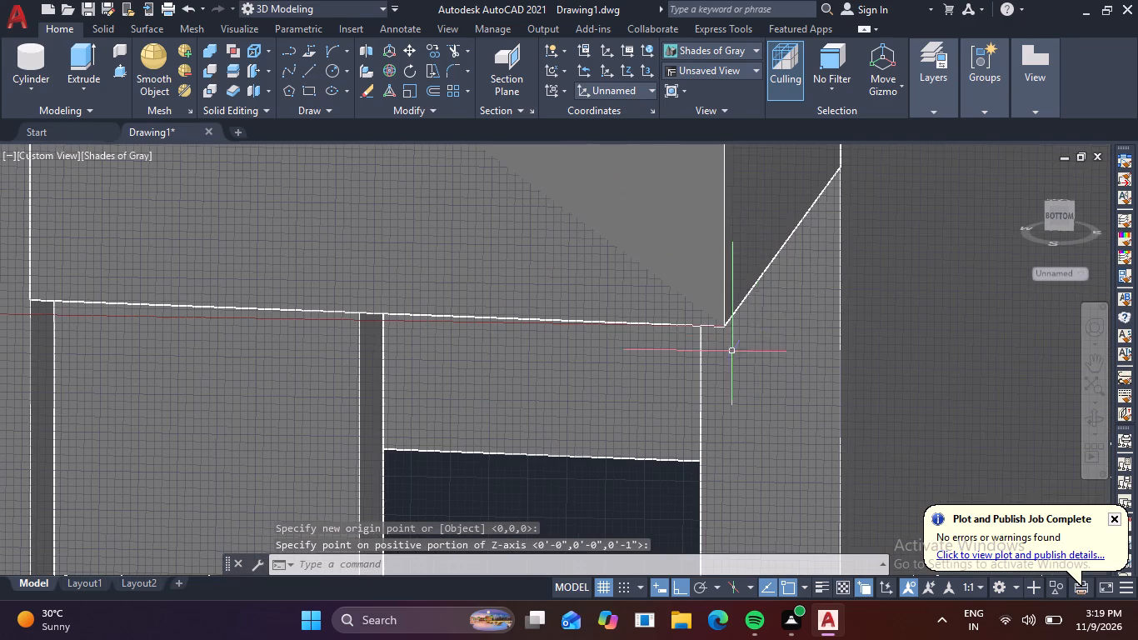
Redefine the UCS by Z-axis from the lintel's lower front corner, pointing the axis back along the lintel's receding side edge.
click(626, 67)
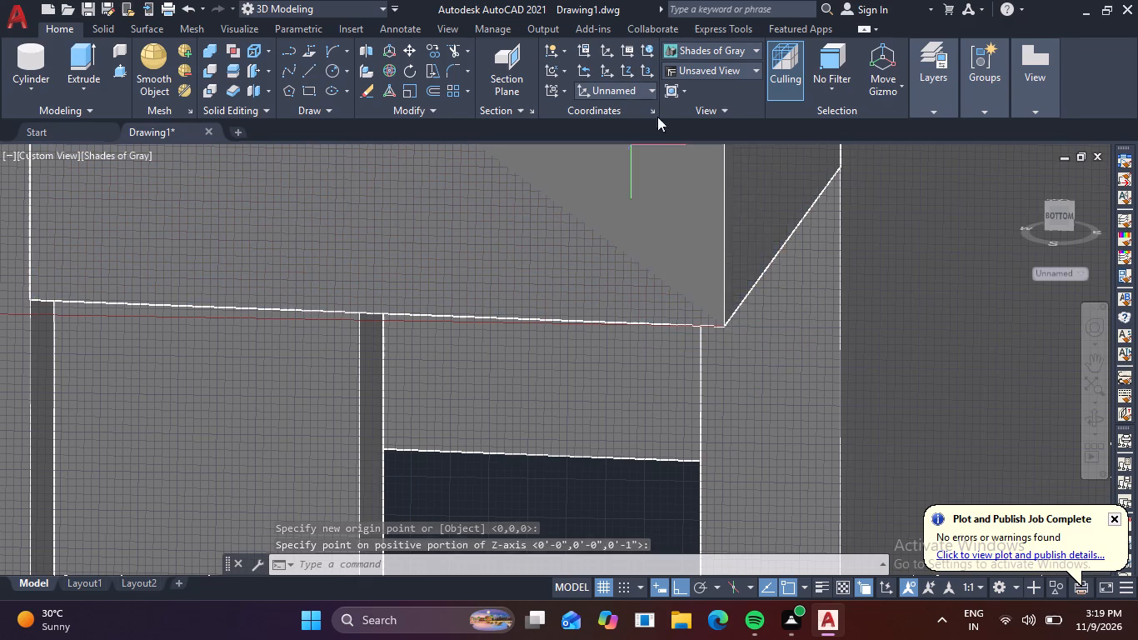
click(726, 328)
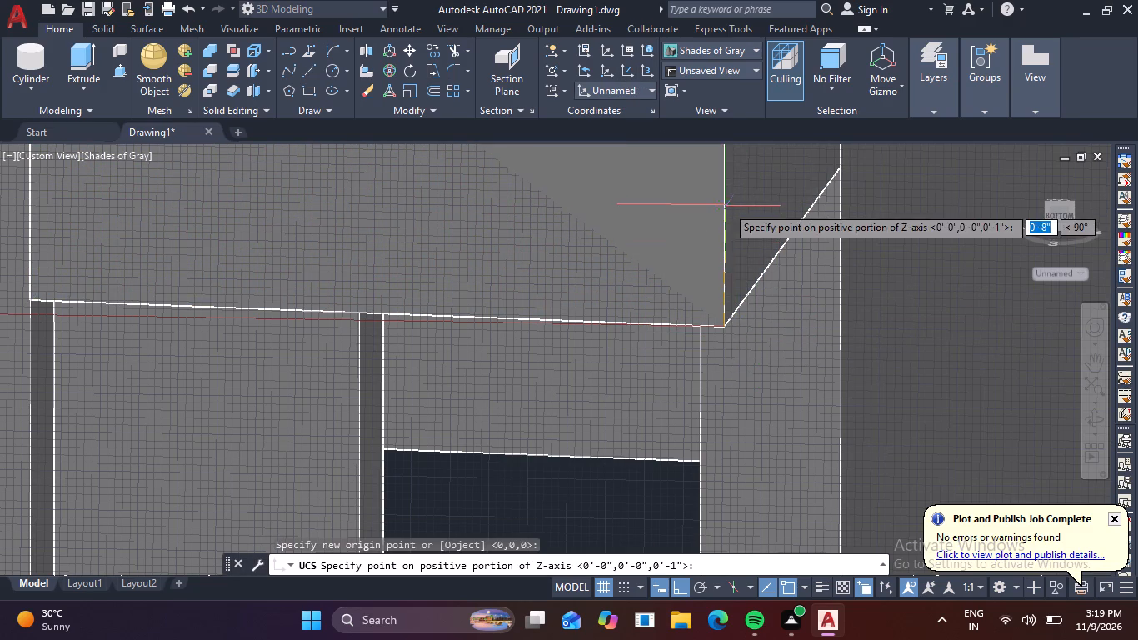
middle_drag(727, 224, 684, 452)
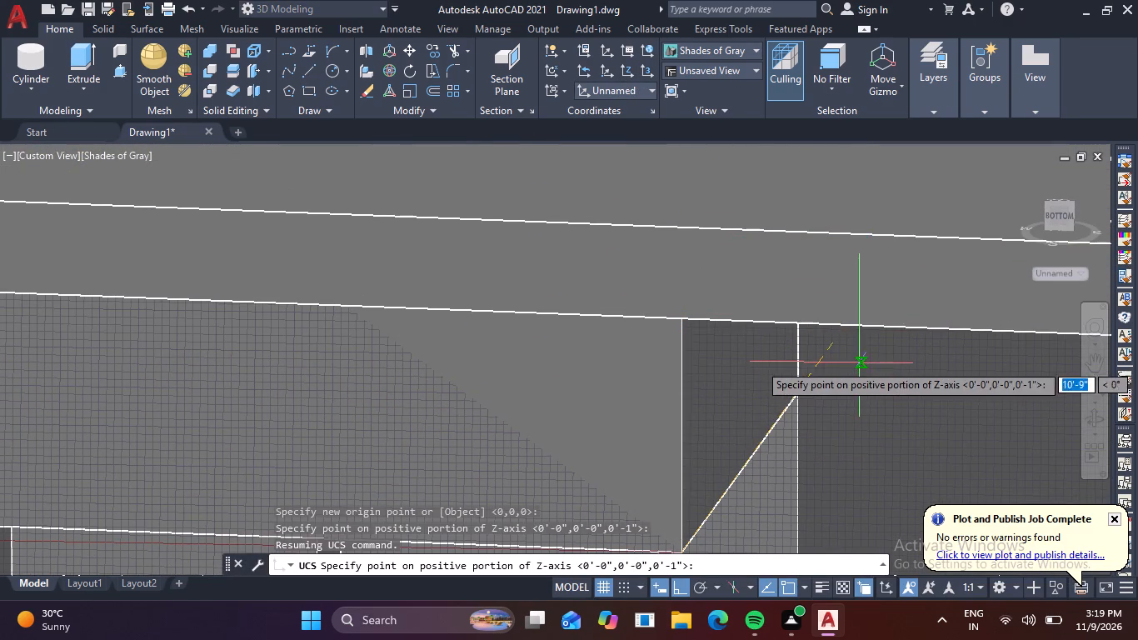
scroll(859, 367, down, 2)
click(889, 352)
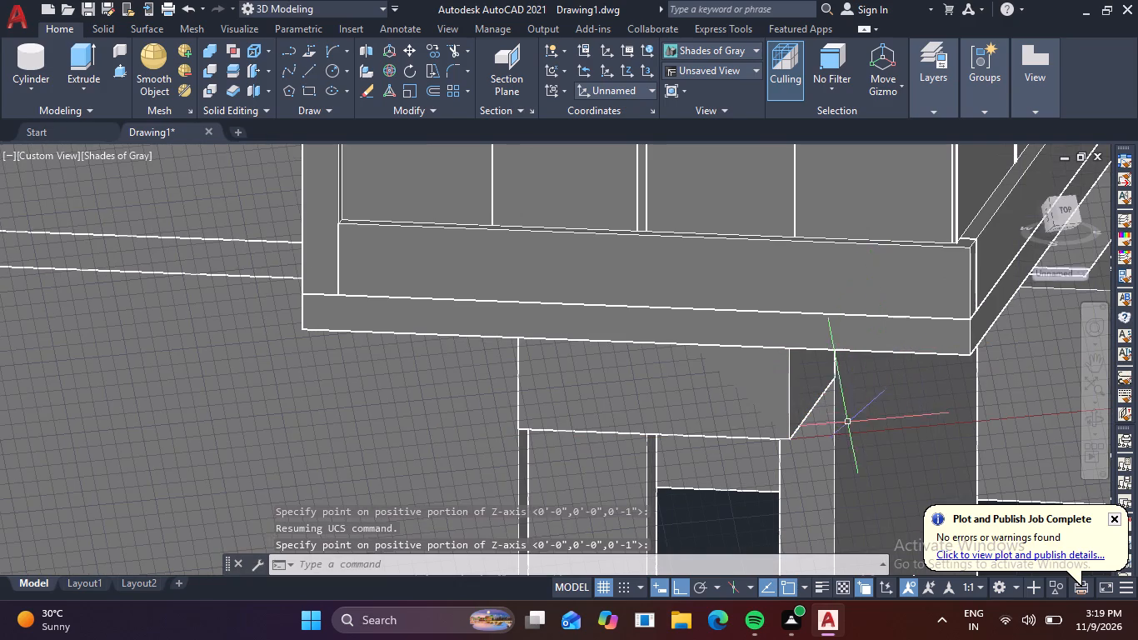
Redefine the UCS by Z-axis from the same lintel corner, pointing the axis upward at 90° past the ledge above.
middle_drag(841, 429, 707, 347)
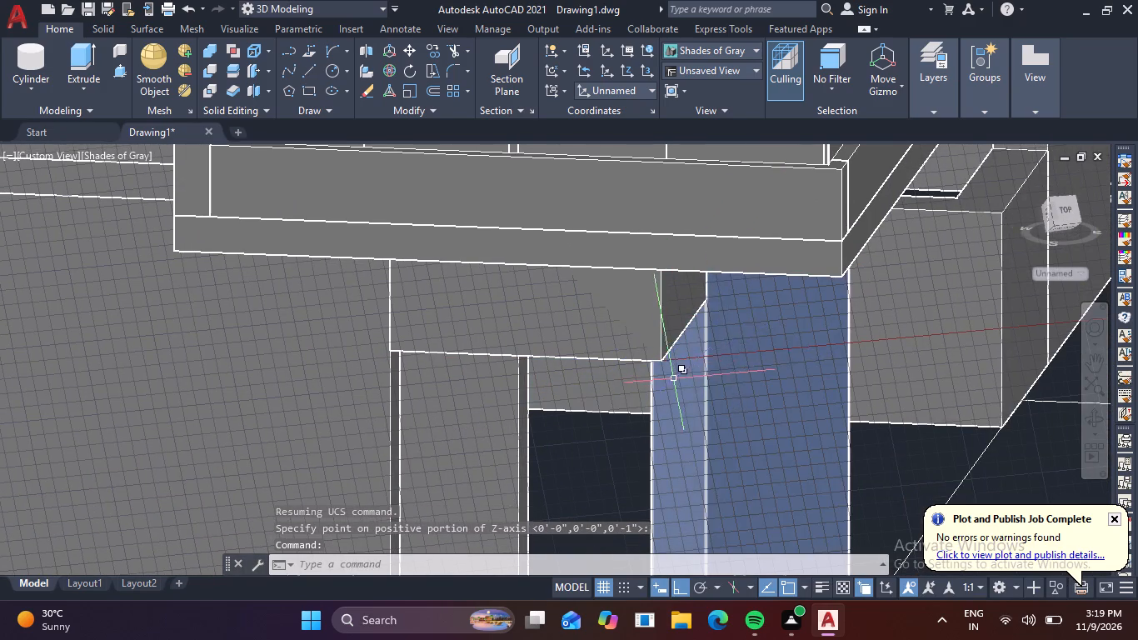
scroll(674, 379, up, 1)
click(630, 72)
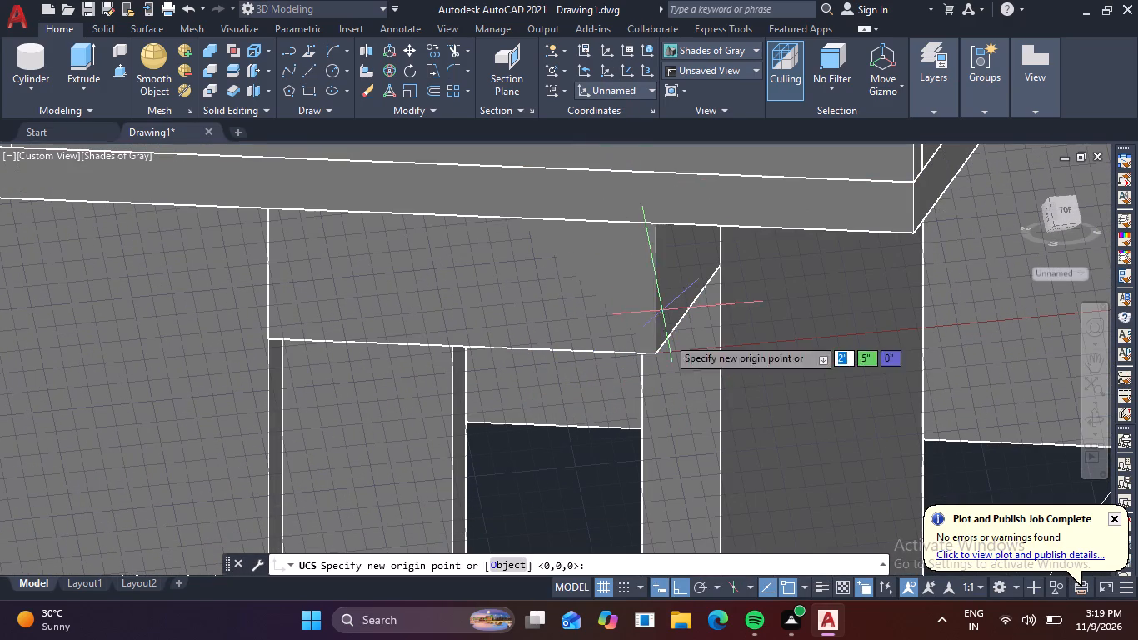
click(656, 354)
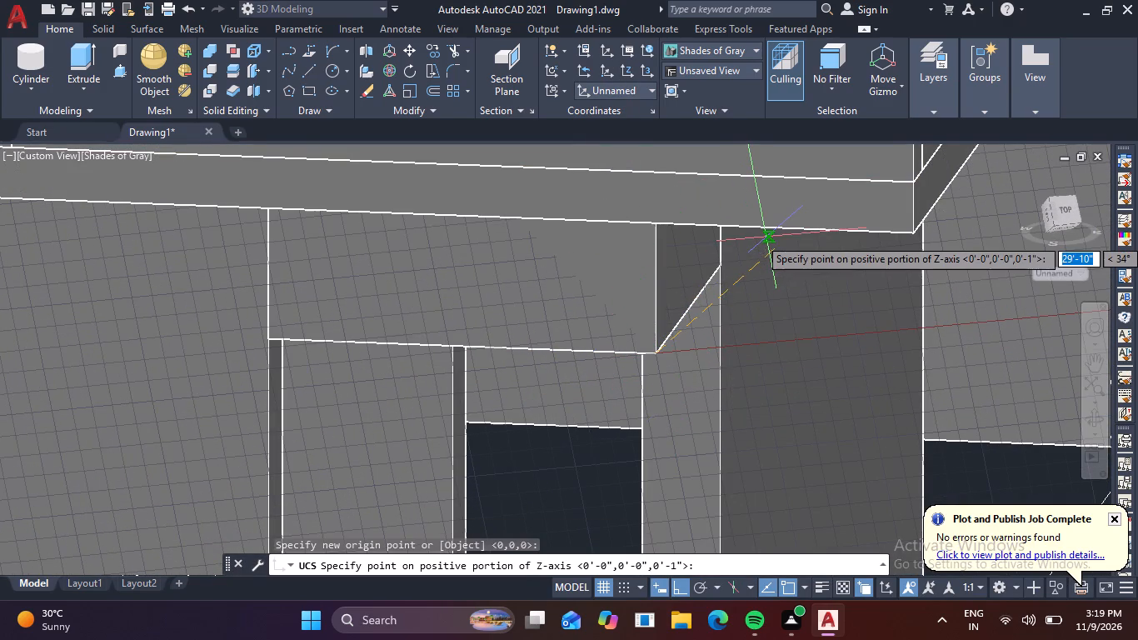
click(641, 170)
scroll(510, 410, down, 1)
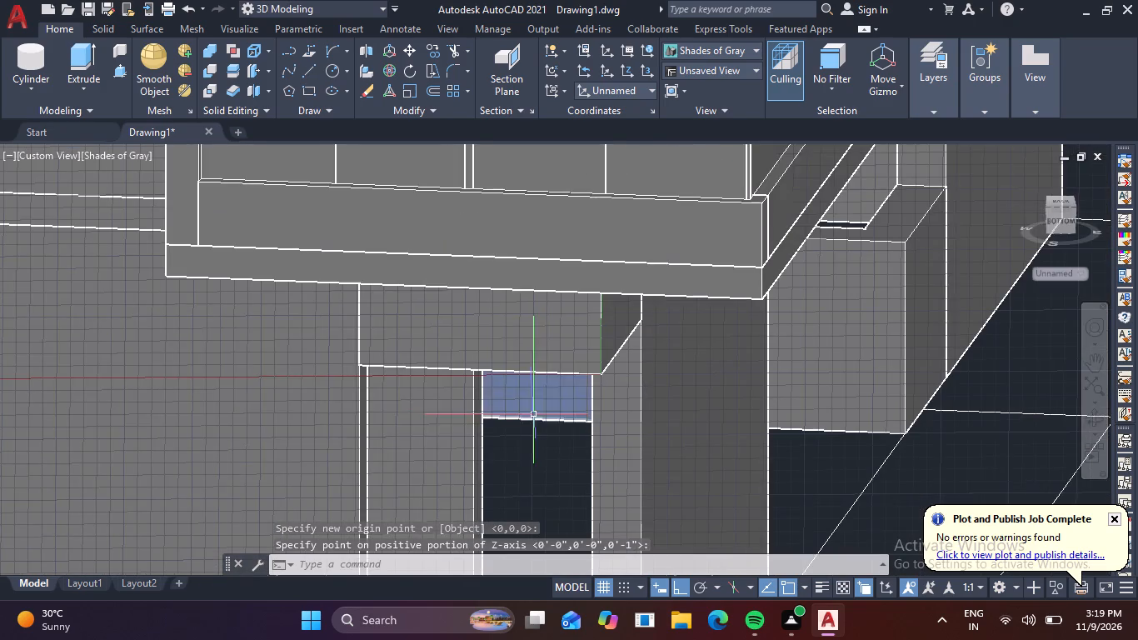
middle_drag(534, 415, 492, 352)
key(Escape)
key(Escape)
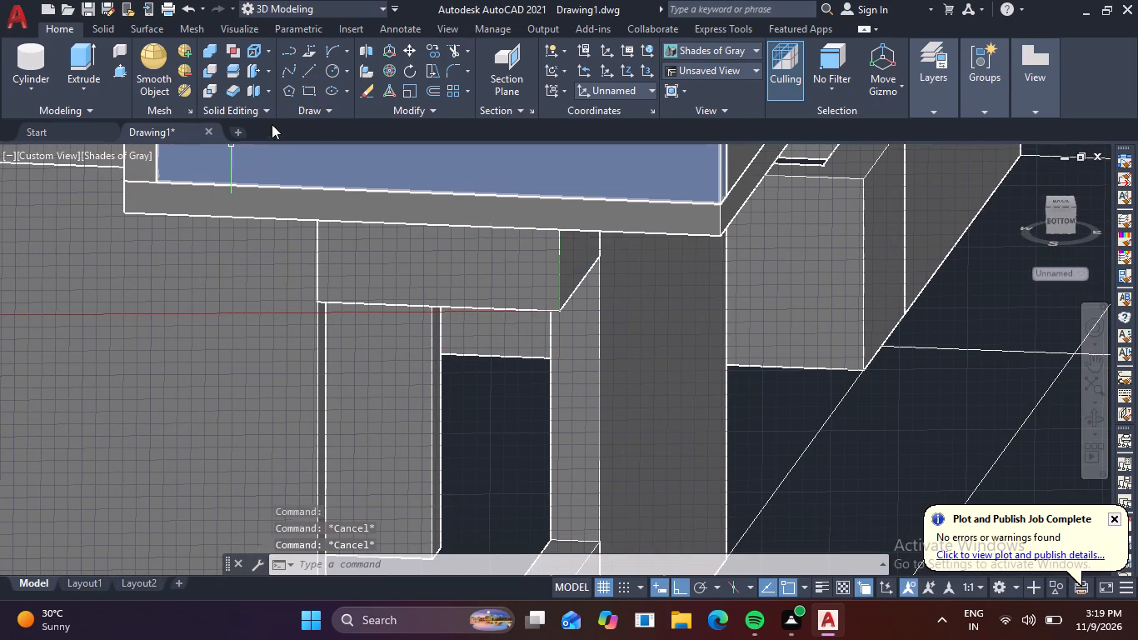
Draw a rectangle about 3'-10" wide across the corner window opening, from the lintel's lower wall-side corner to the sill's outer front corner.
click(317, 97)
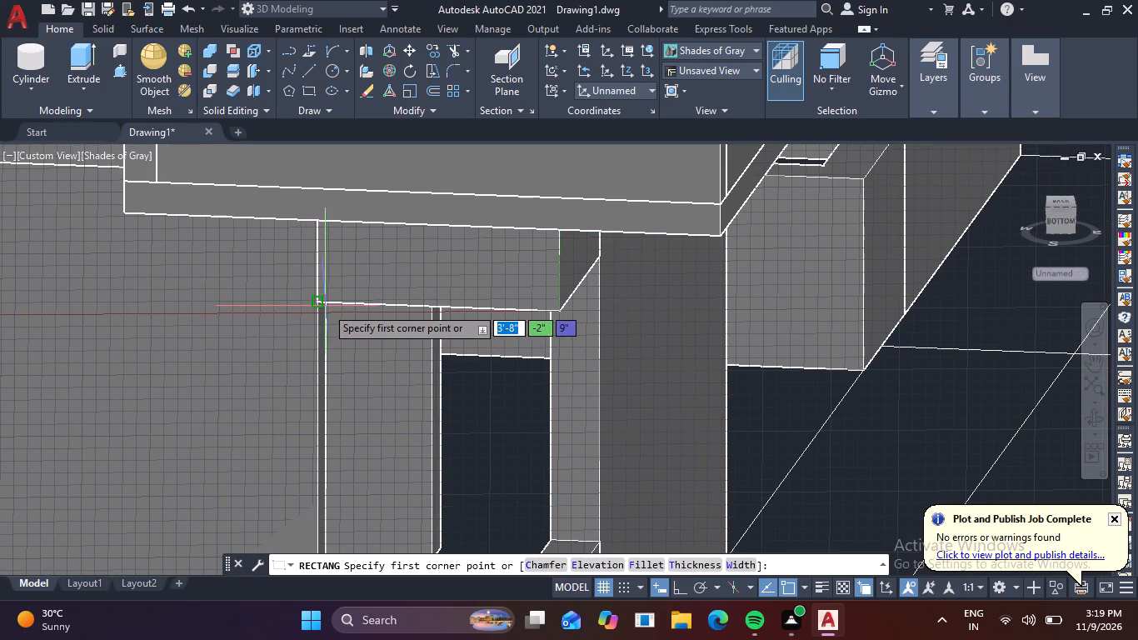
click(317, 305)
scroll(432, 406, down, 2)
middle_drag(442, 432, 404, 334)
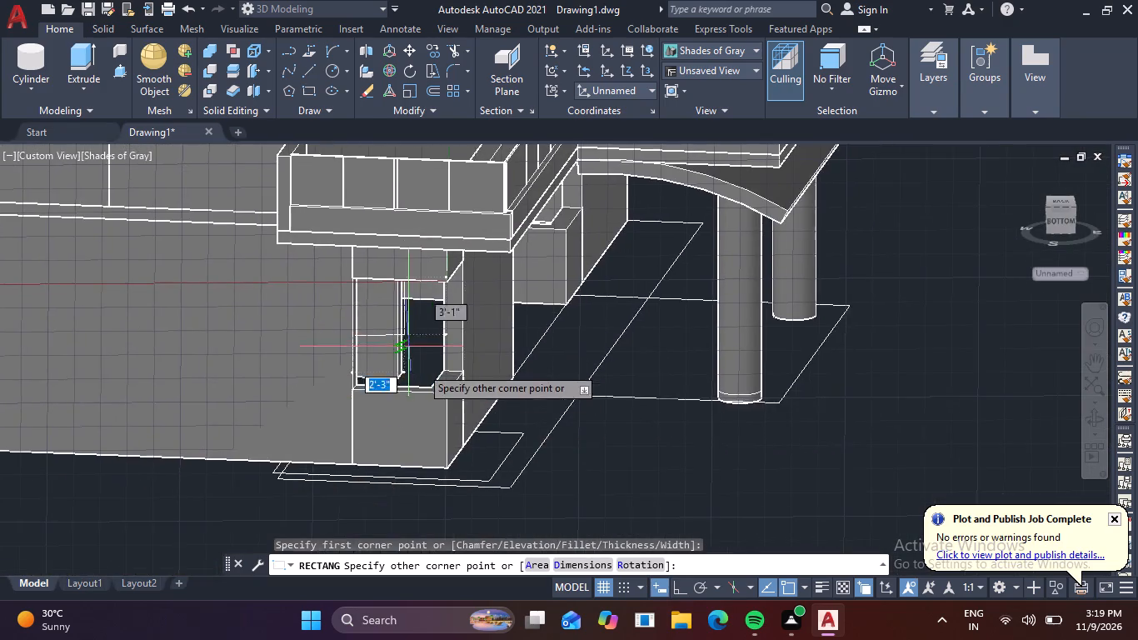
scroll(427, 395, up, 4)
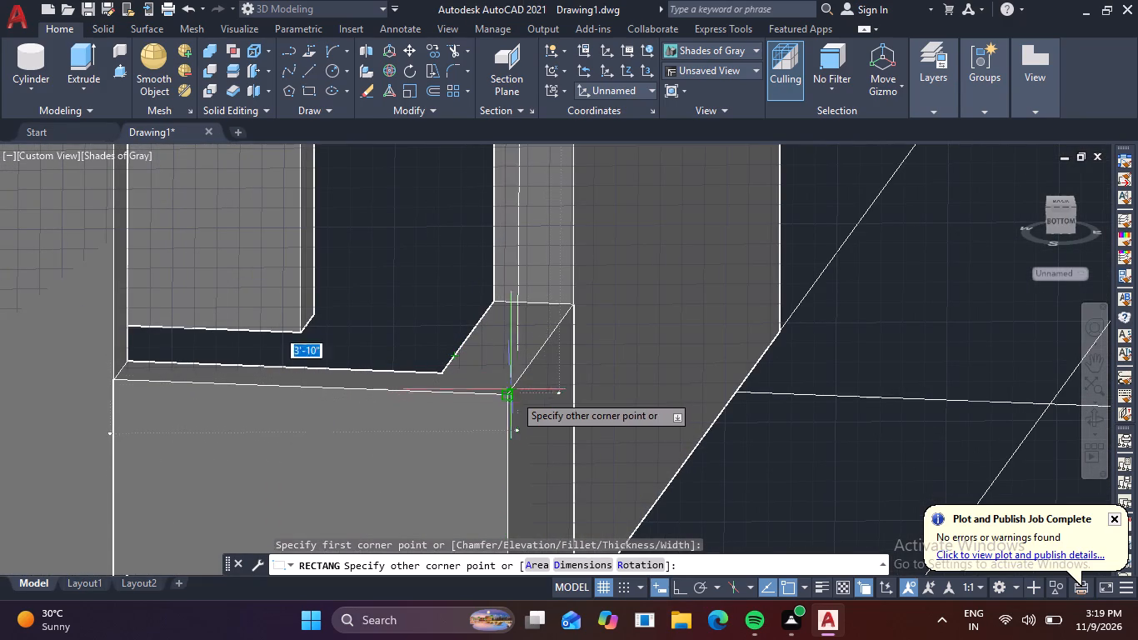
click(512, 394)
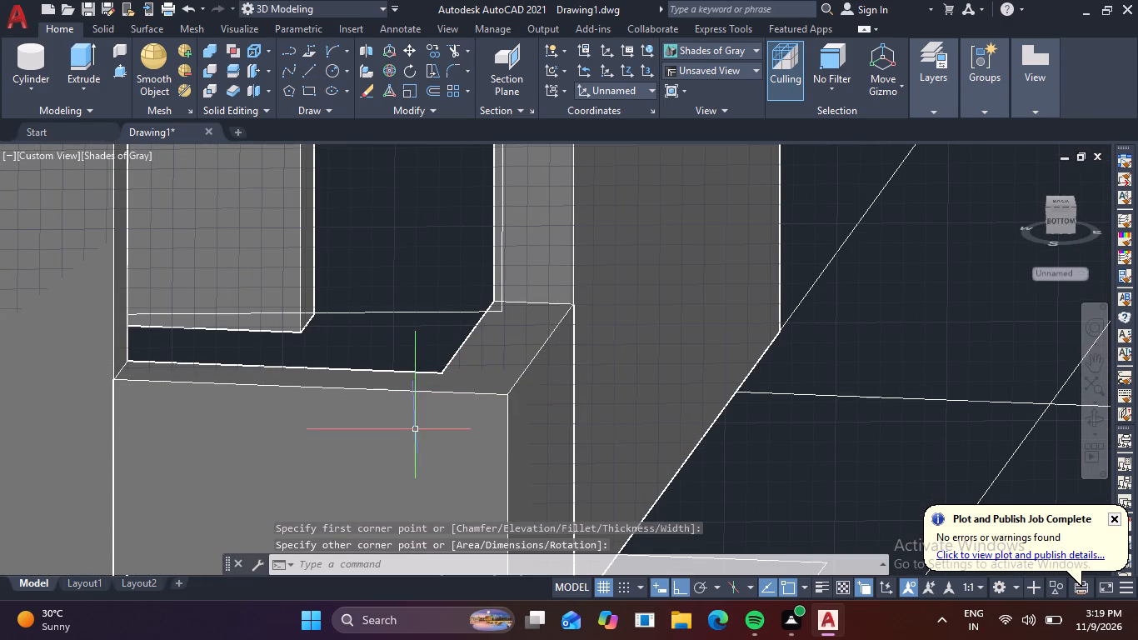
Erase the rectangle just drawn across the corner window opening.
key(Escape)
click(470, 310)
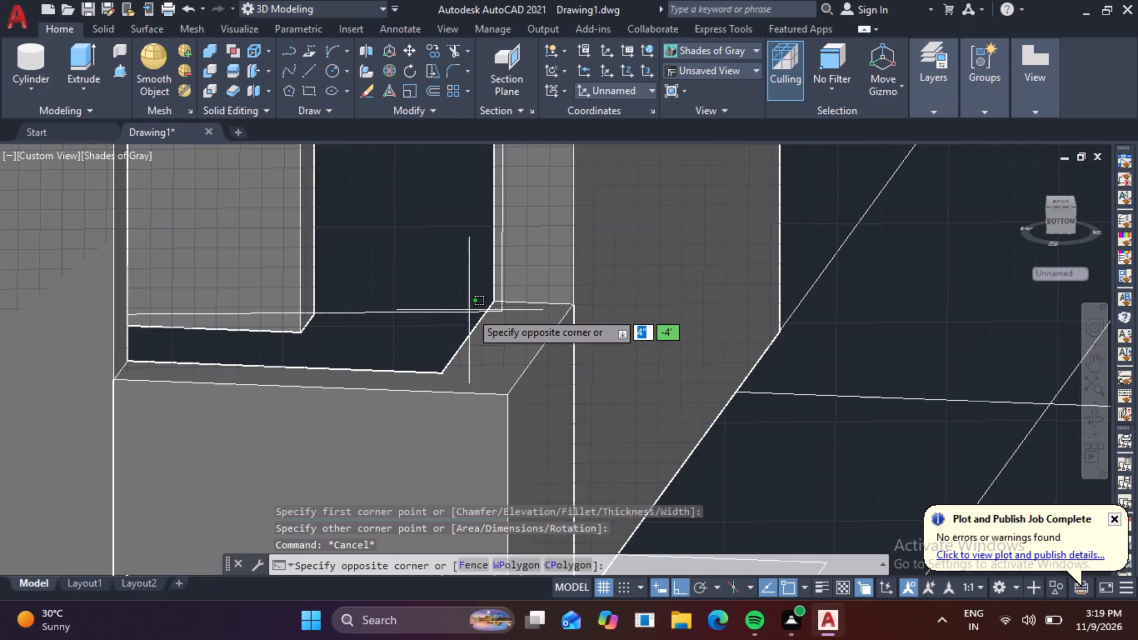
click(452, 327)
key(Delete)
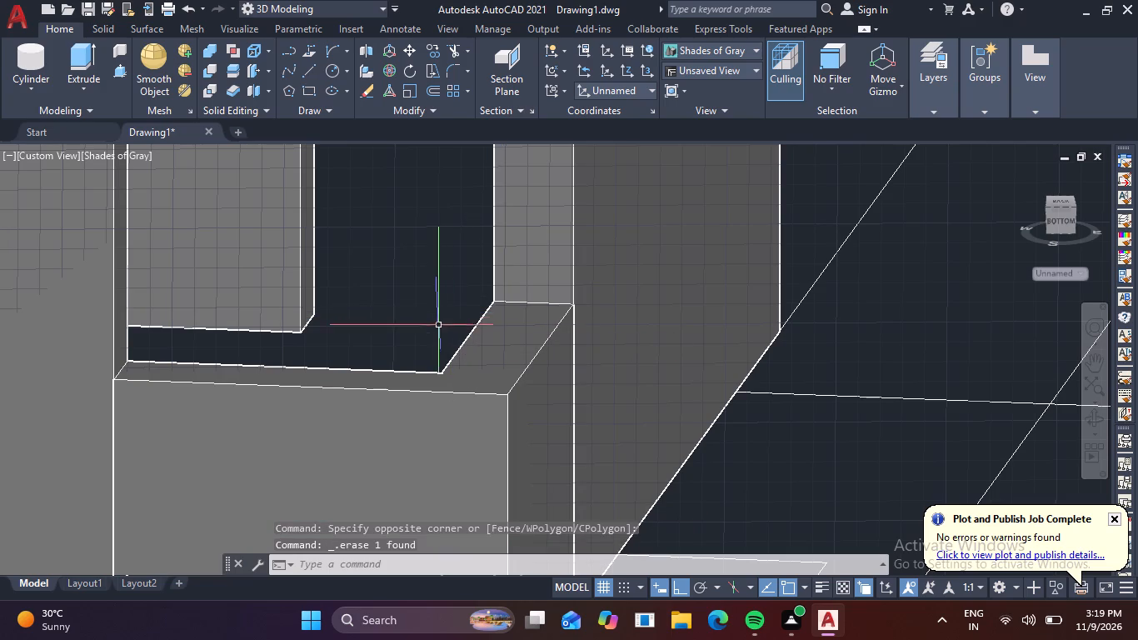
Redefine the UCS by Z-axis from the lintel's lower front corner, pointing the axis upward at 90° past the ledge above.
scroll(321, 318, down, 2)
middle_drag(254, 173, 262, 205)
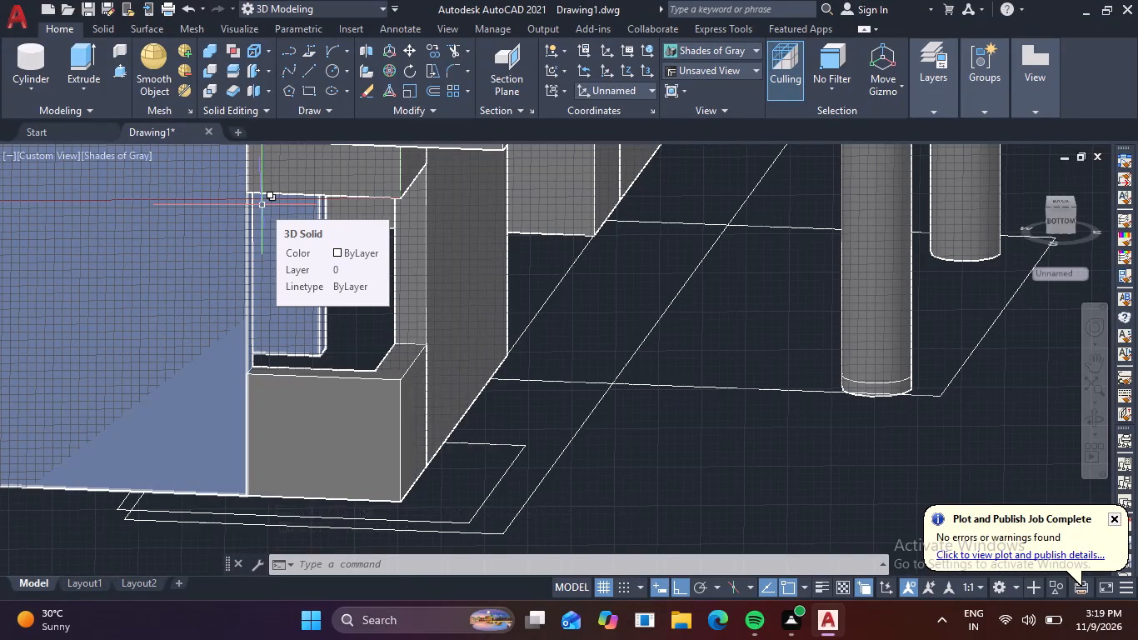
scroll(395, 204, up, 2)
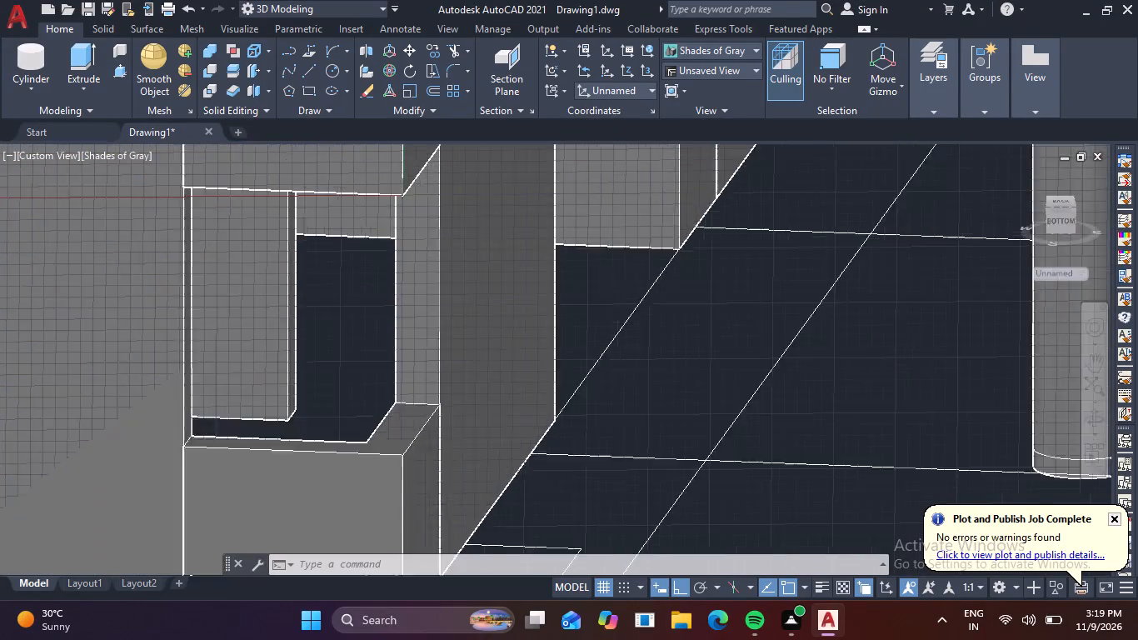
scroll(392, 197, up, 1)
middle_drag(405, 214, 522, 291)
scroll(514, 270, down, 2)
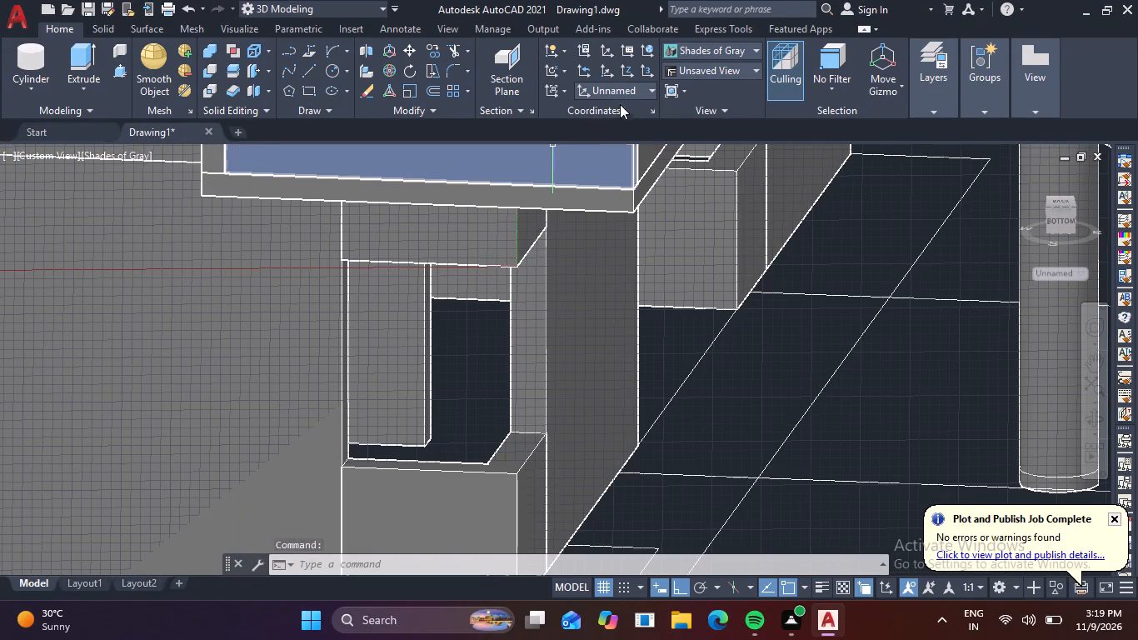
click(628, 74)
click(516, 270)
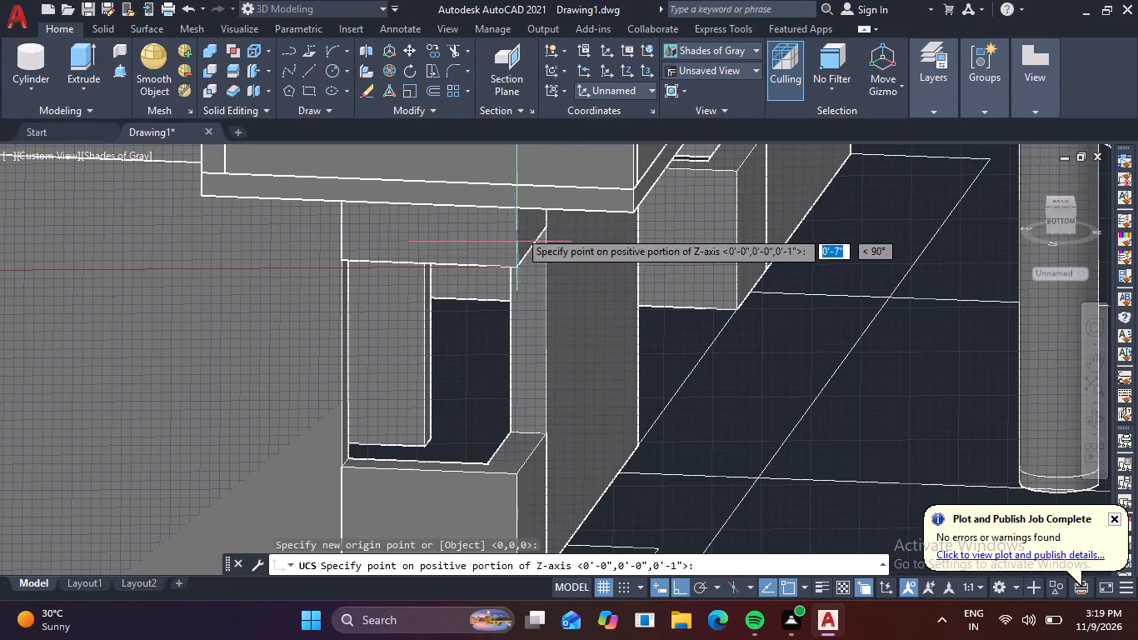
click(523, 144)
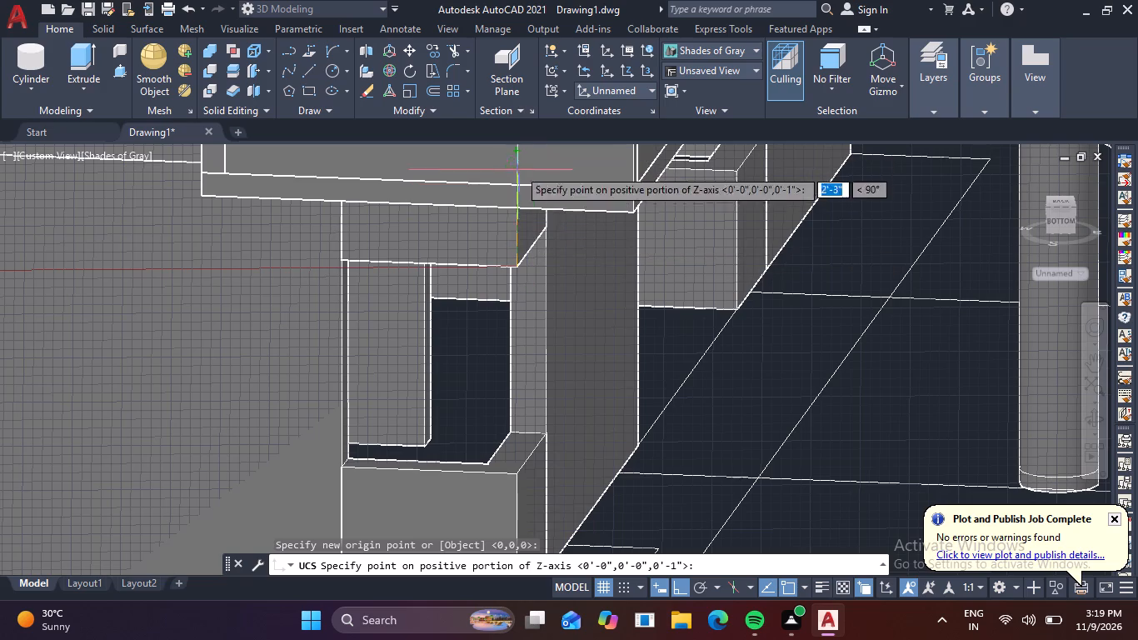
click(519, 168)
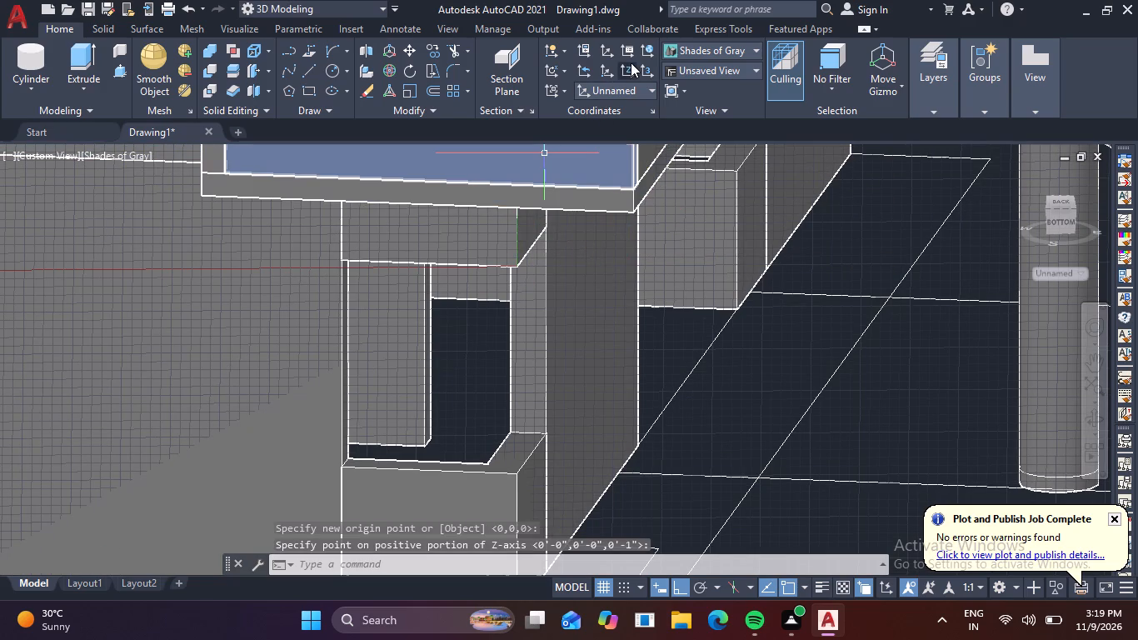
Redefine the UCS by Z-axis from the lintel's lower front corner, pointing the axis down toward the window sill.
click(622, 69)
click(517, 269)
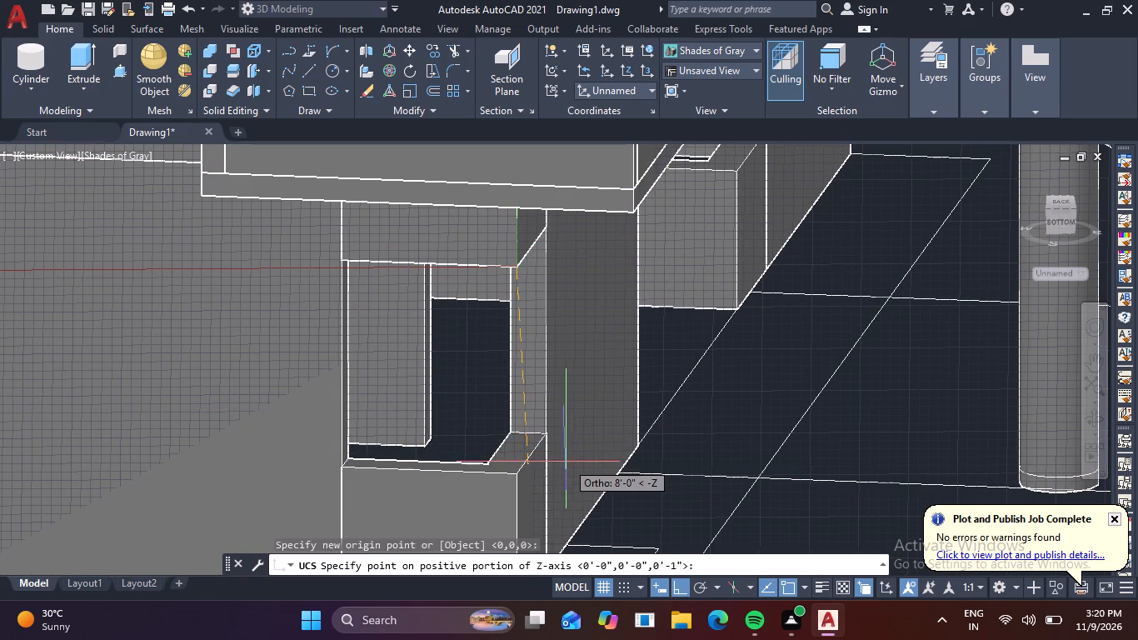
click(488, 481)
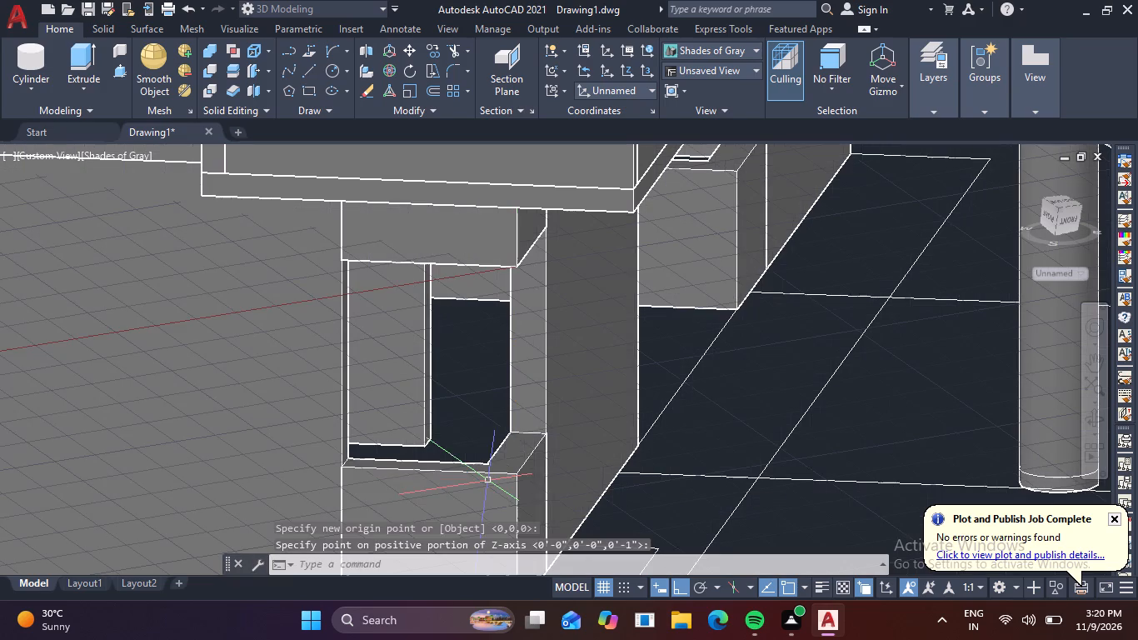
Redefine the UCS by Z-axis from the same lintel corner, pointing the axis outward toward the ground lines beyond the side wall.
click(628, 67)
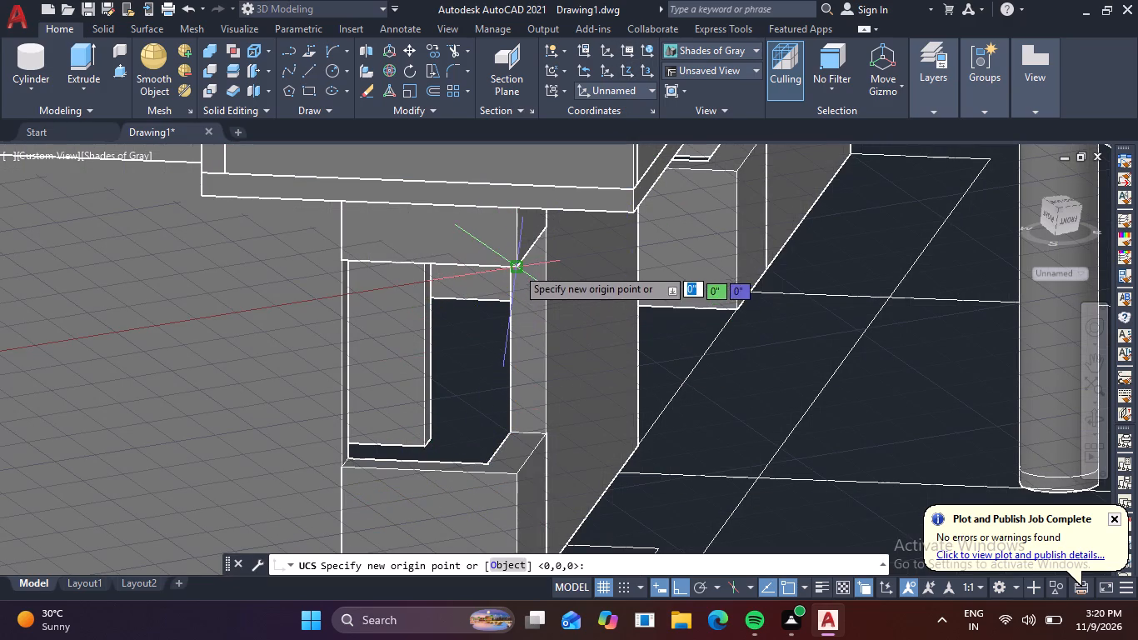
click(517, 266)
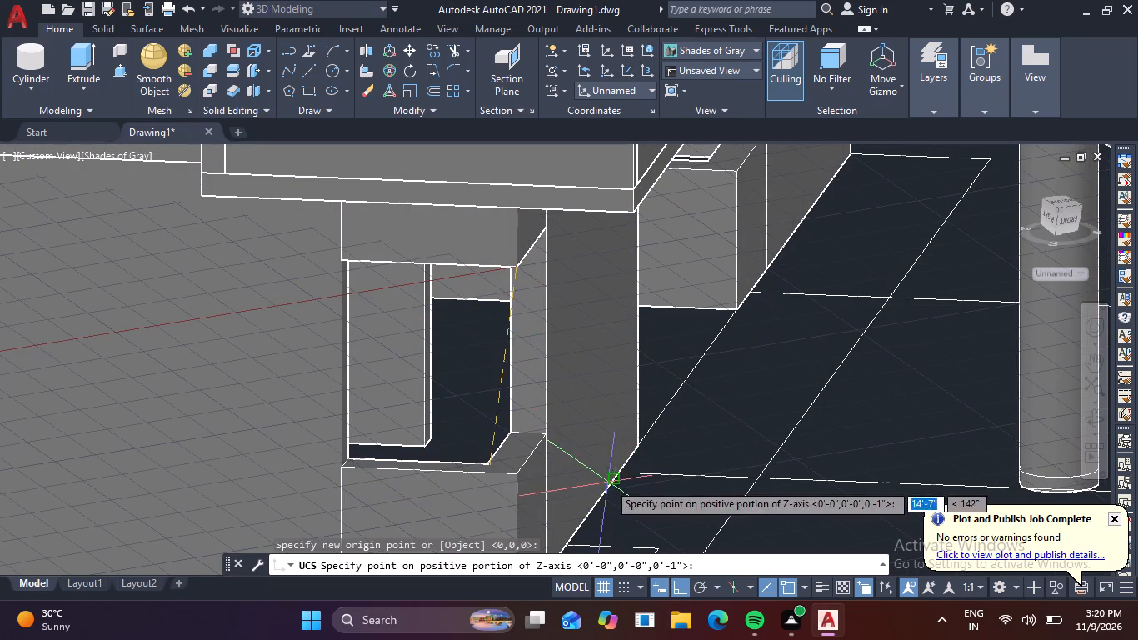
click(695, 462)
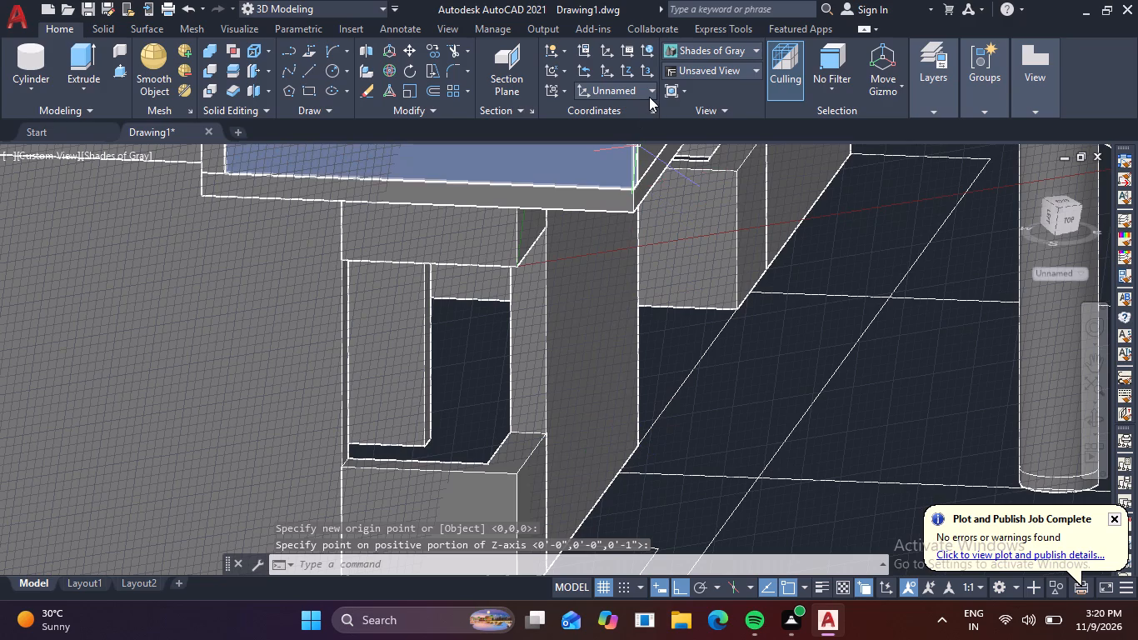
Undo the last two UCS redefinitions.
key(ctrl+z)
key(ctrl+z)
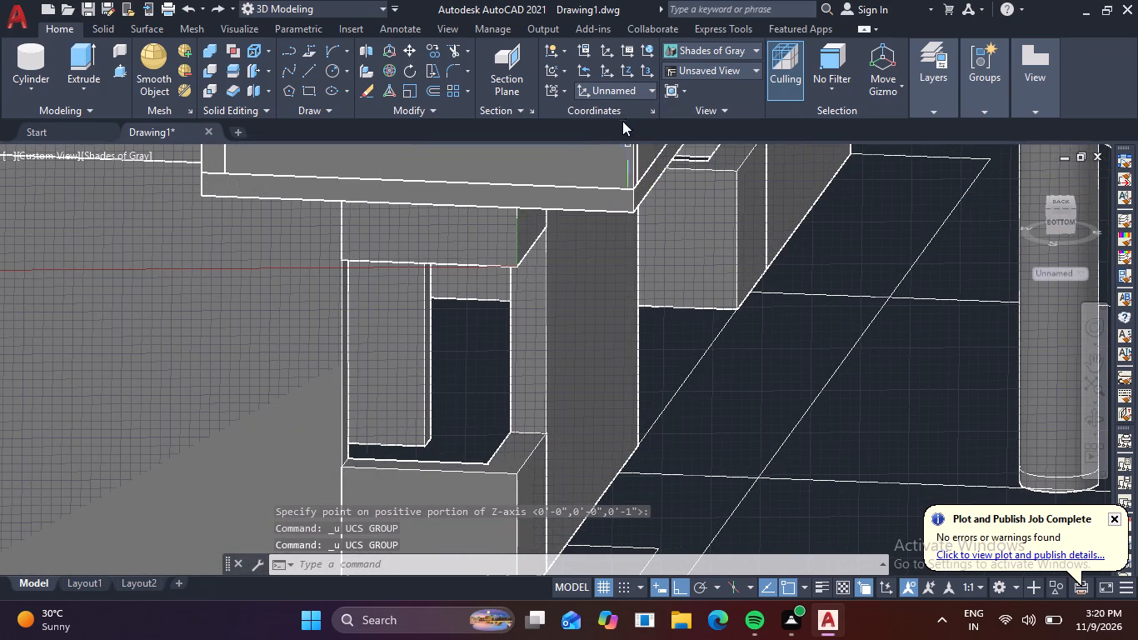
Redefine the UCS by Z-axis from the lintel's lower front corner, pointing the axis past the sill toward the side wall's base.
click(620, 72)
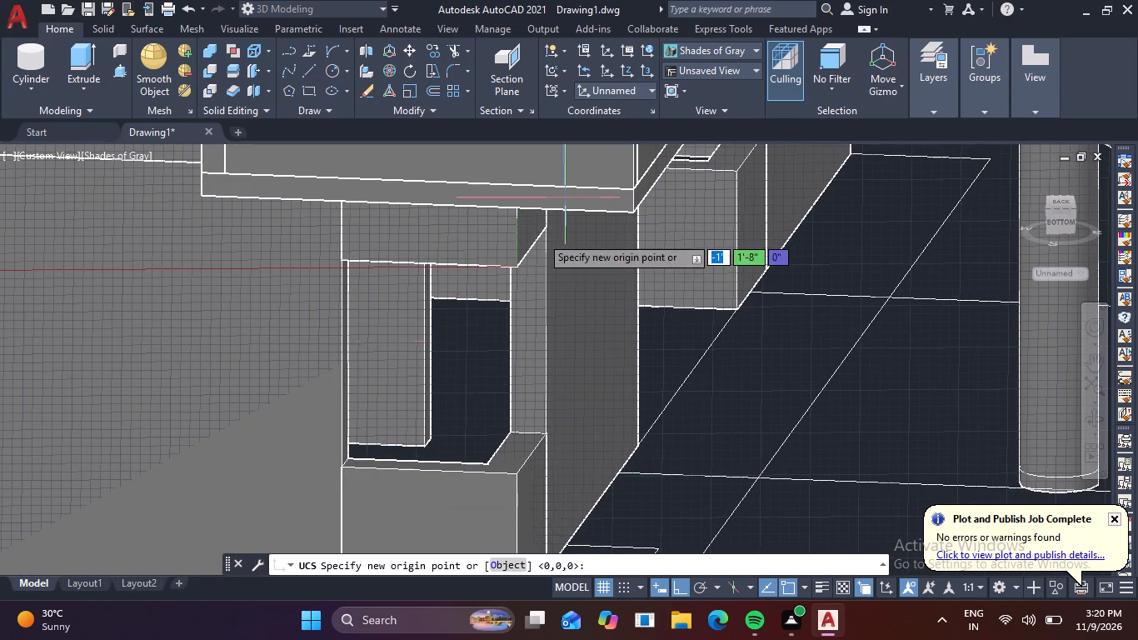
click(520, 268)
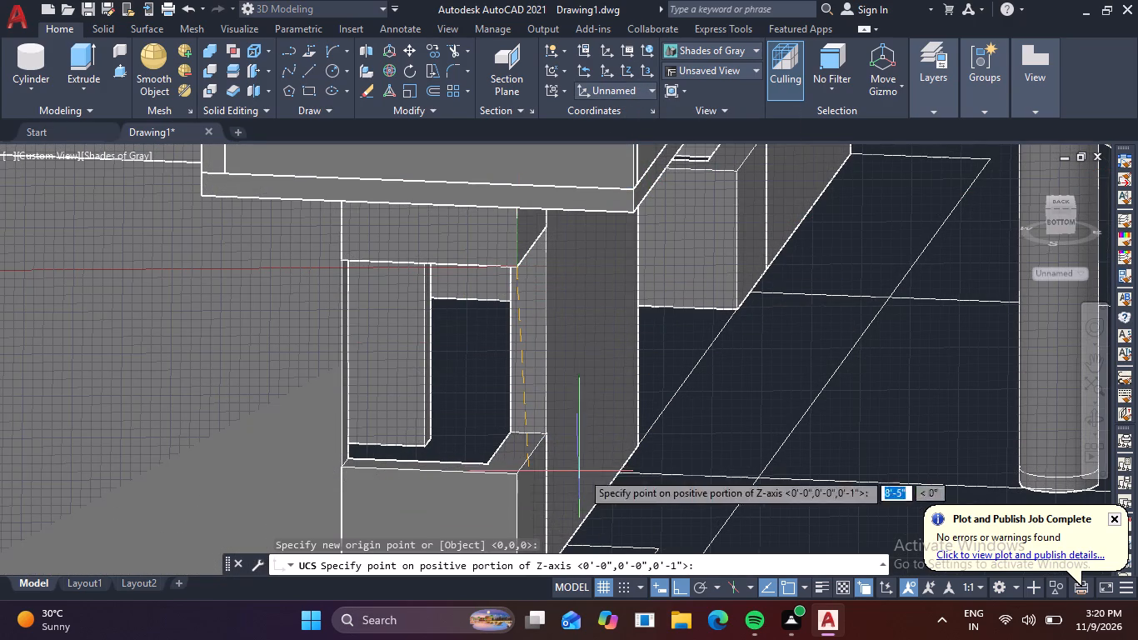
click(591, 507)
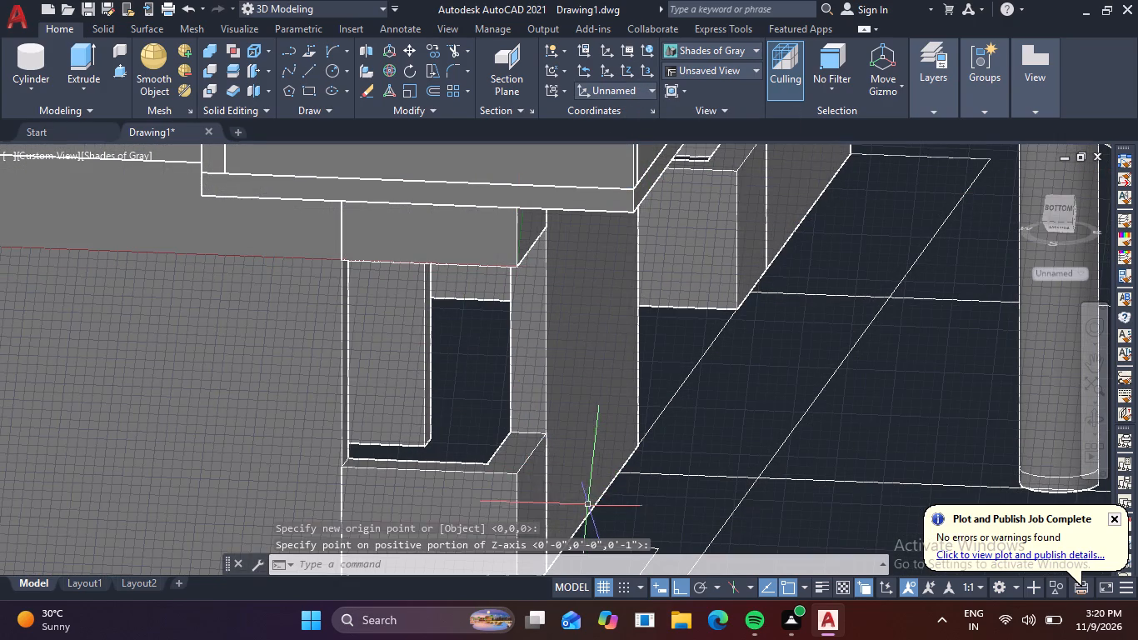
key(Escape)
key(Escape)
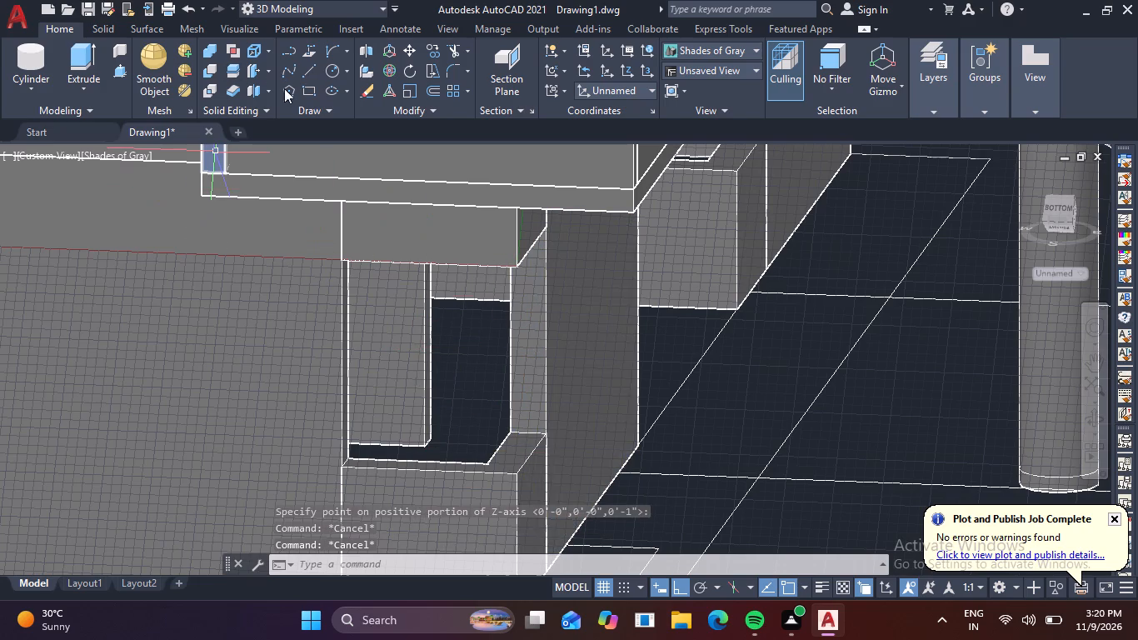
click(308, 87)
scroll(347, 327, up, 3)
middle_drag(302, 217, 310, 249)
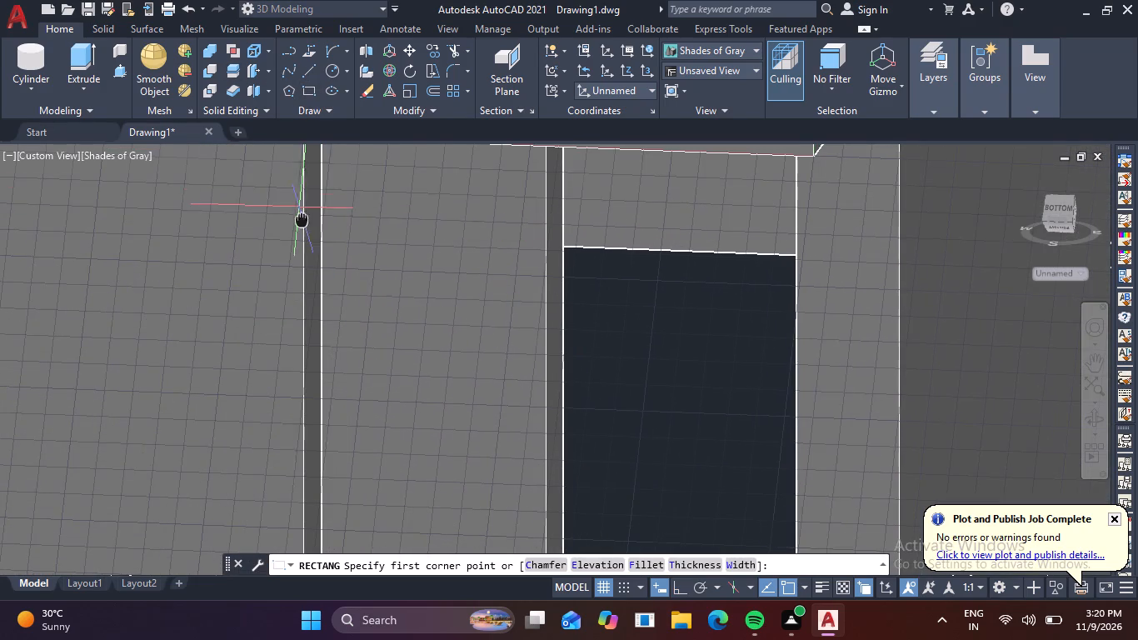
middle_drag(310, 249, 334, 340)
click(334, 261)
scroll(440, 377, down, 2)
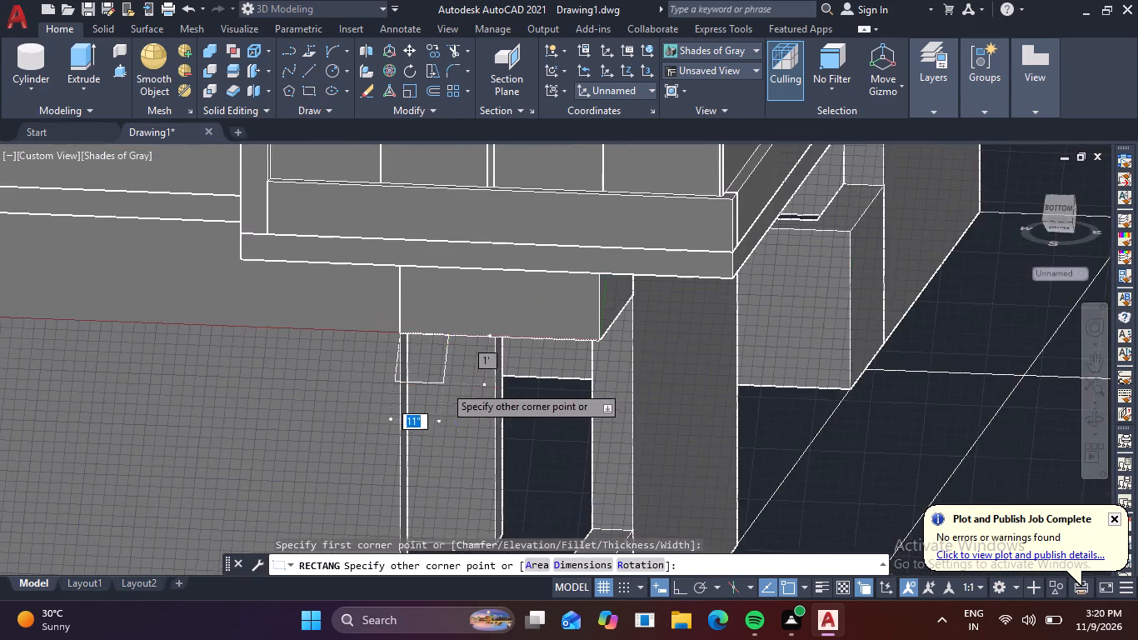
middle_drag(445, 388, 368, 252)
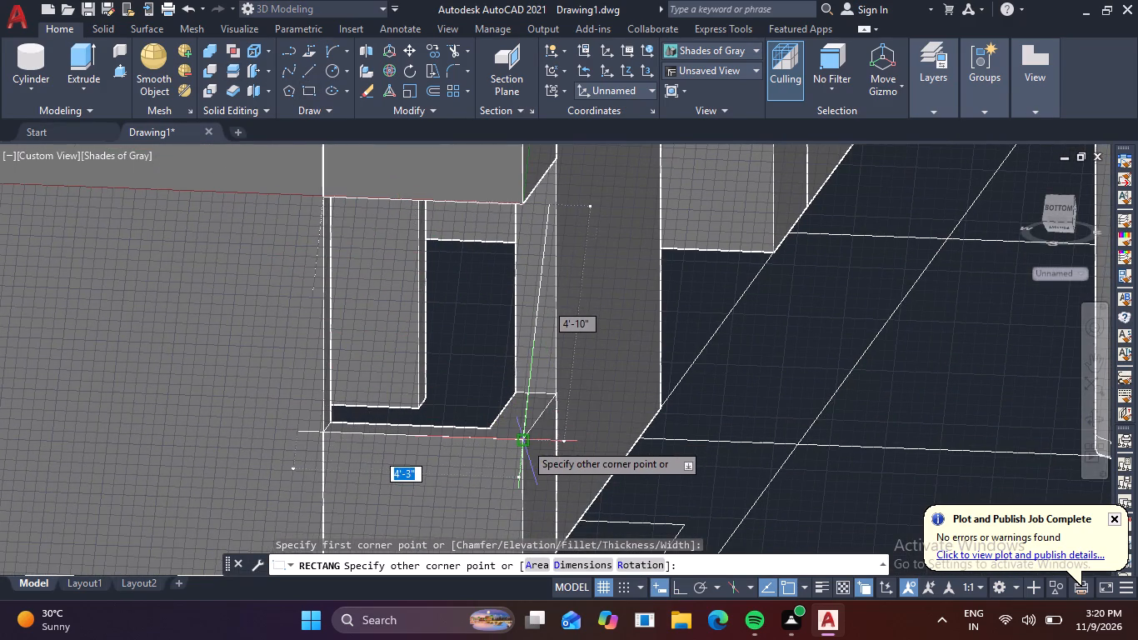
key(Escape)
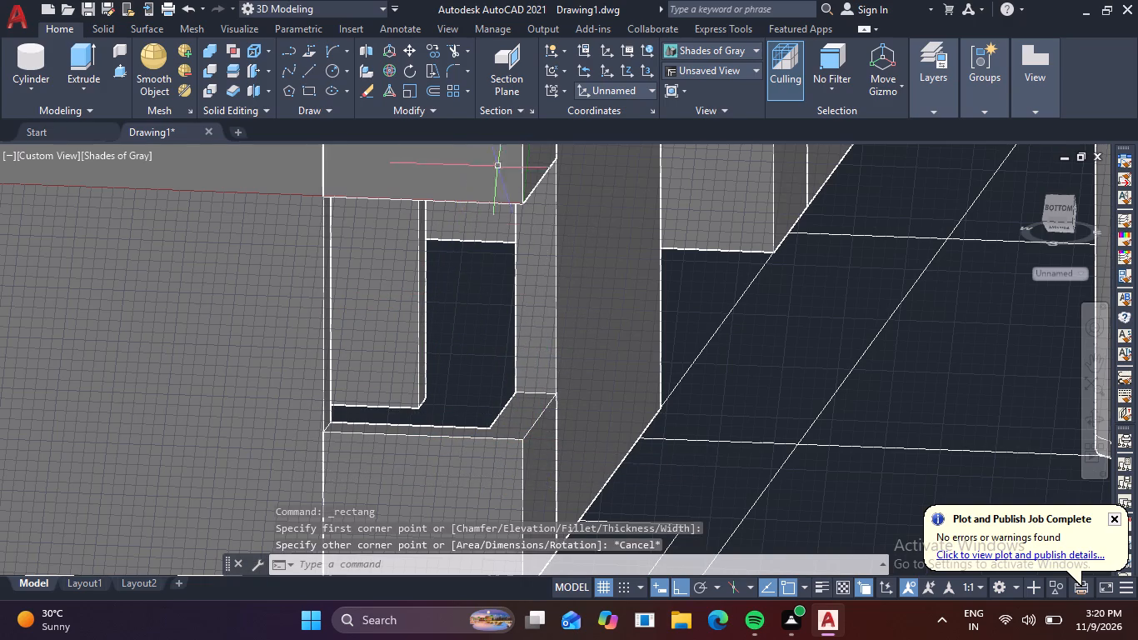
Redefine the UCS by Z-axis from the lintel's lower front corner, pointing the axis back along the lintel's receding side edge.
click(625, 71)
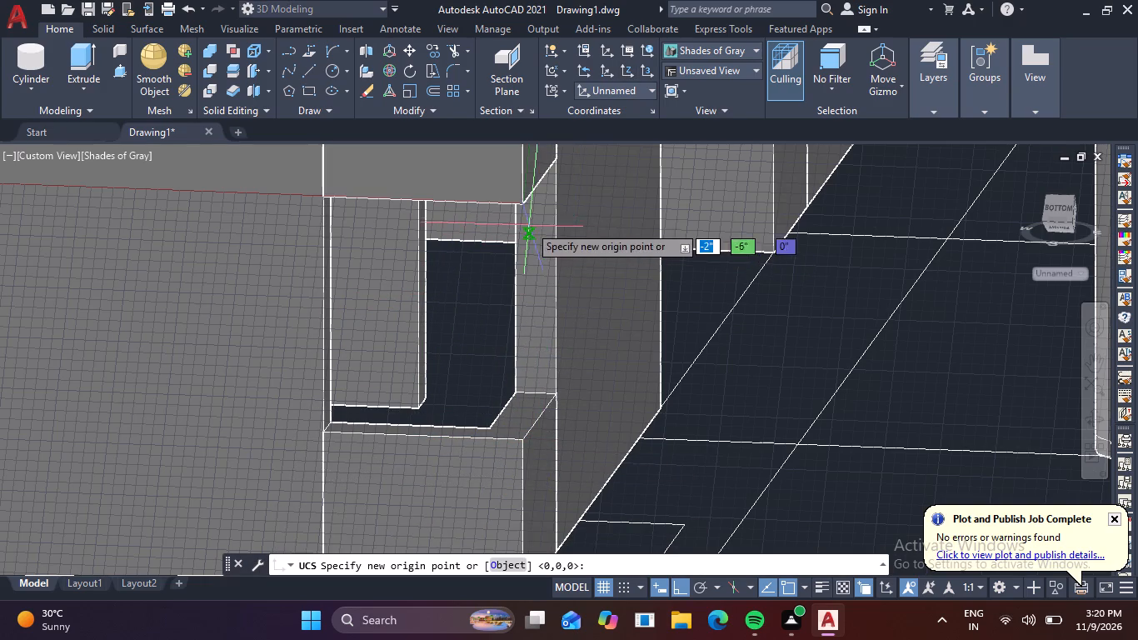
click(527, 203)
middle_drag(559, 195, 557, 376)
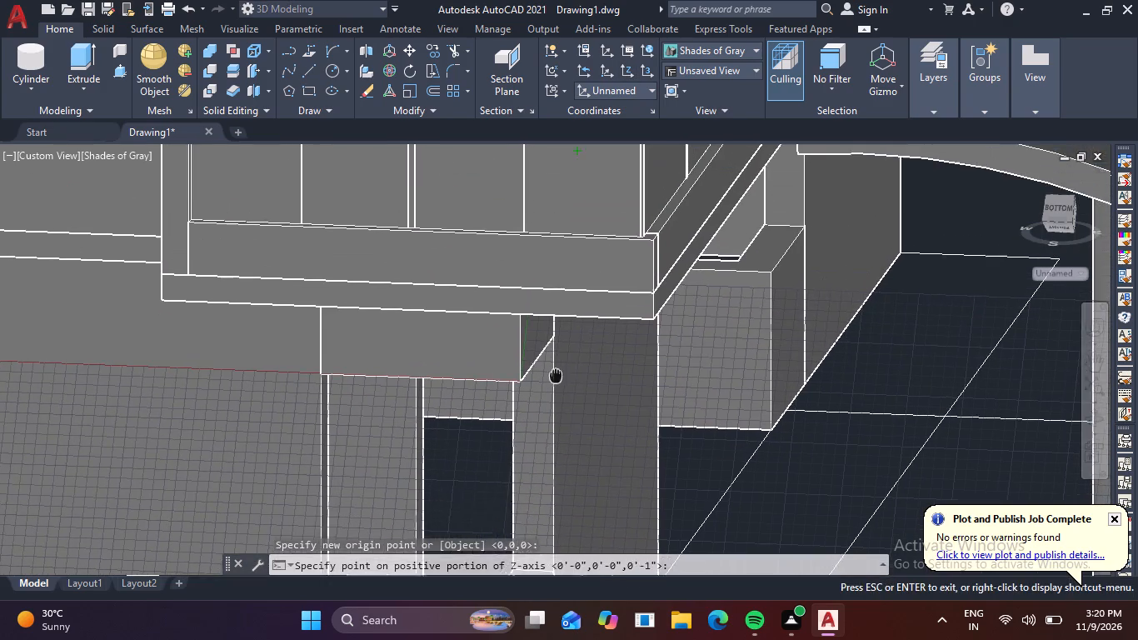
middle_drag(557, 376, 558, 376)
click(591, 261)
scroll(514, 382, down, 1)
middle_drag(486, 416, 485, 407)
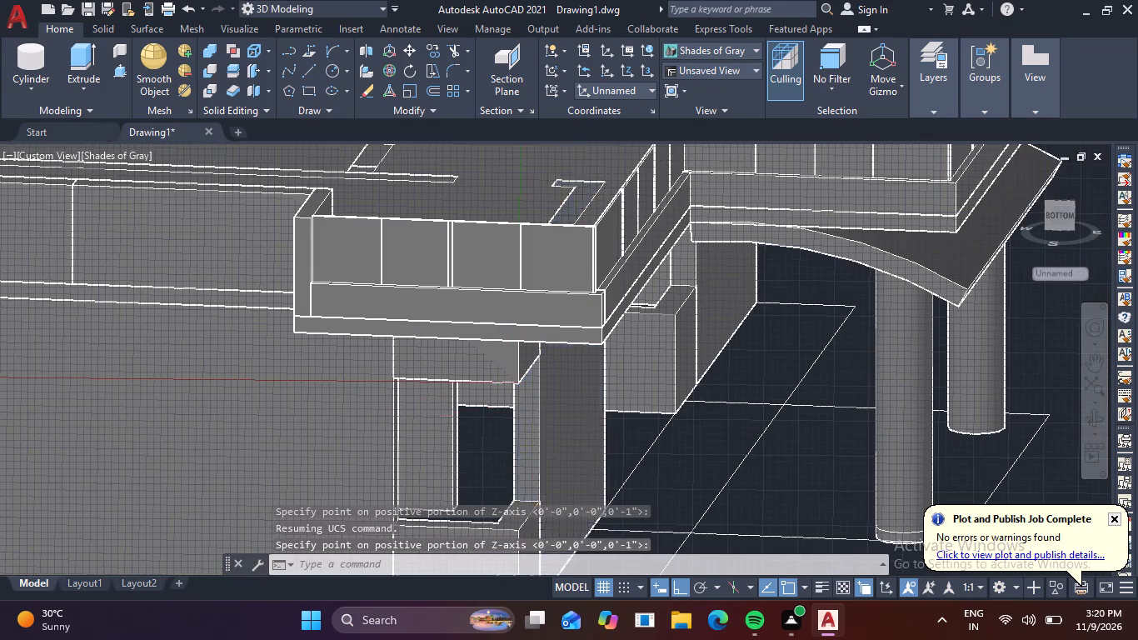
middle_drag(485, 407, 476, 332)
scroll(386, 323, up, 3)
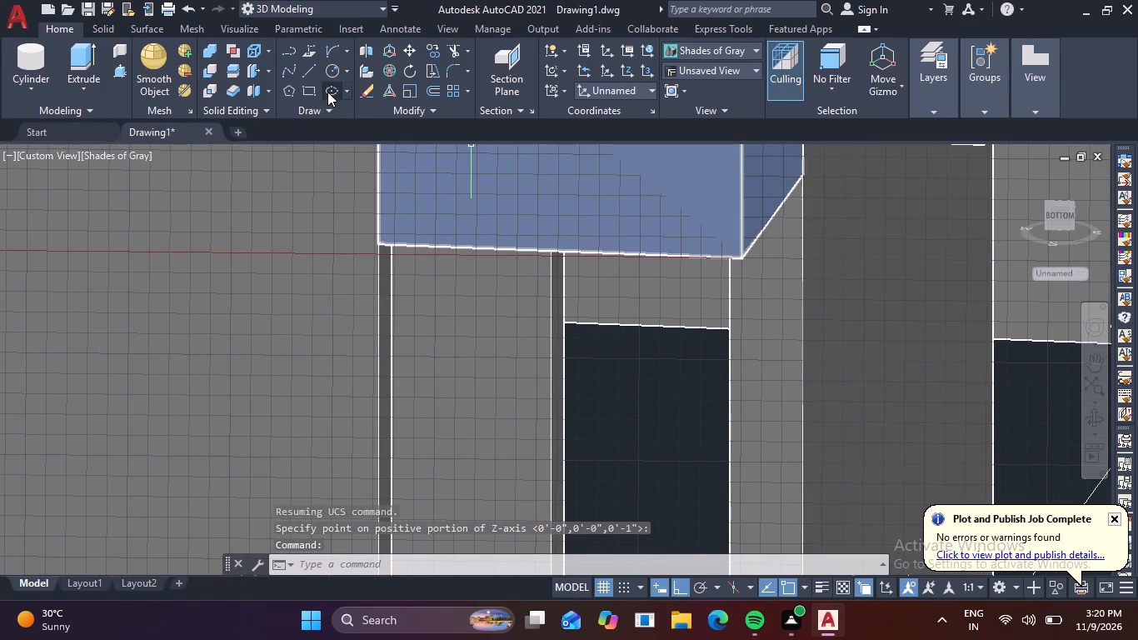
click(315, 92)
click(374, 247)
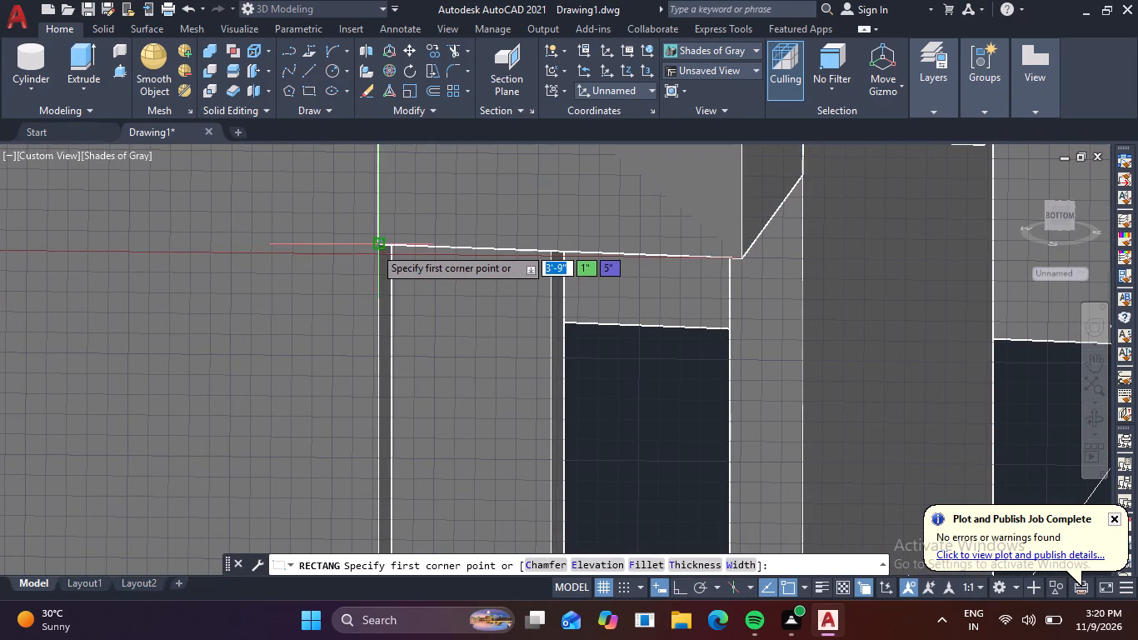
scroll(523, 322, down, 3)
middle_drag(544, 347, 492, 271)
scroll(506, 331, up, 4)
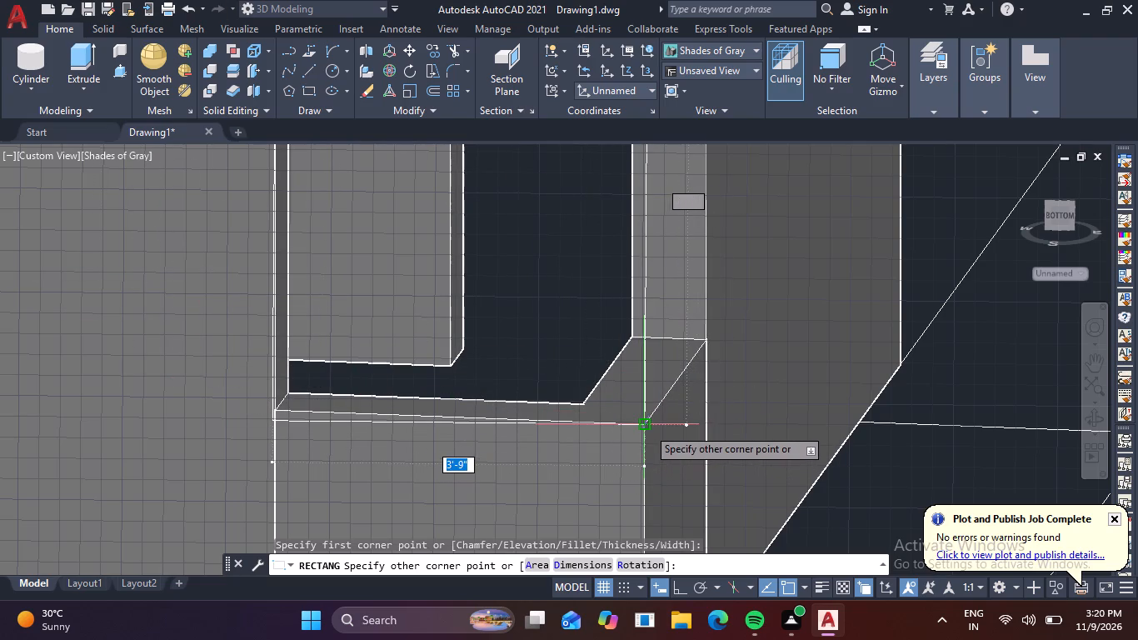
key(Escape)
Turn on Dynamic UCS and redefine the UCS by Z-axis from the lintel's lower outer corner, pointing the axis downward at 270°.
scroll(446, 432, down, 2)
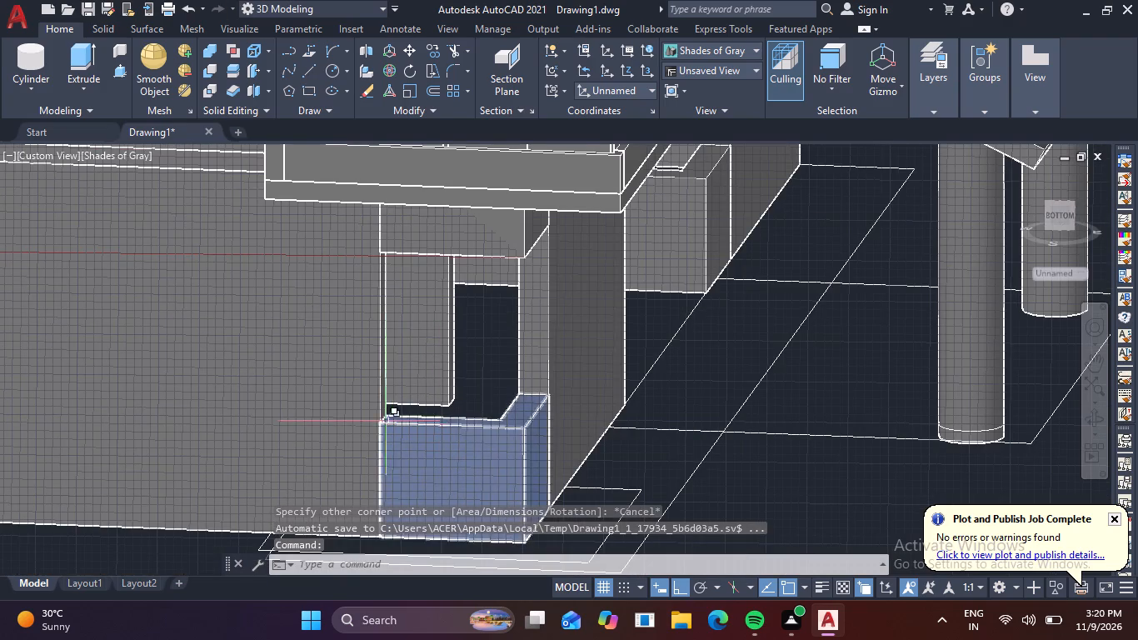
shift+middle_drag(389, 424, 413, 426)
scroll(533, 313, up, 2)
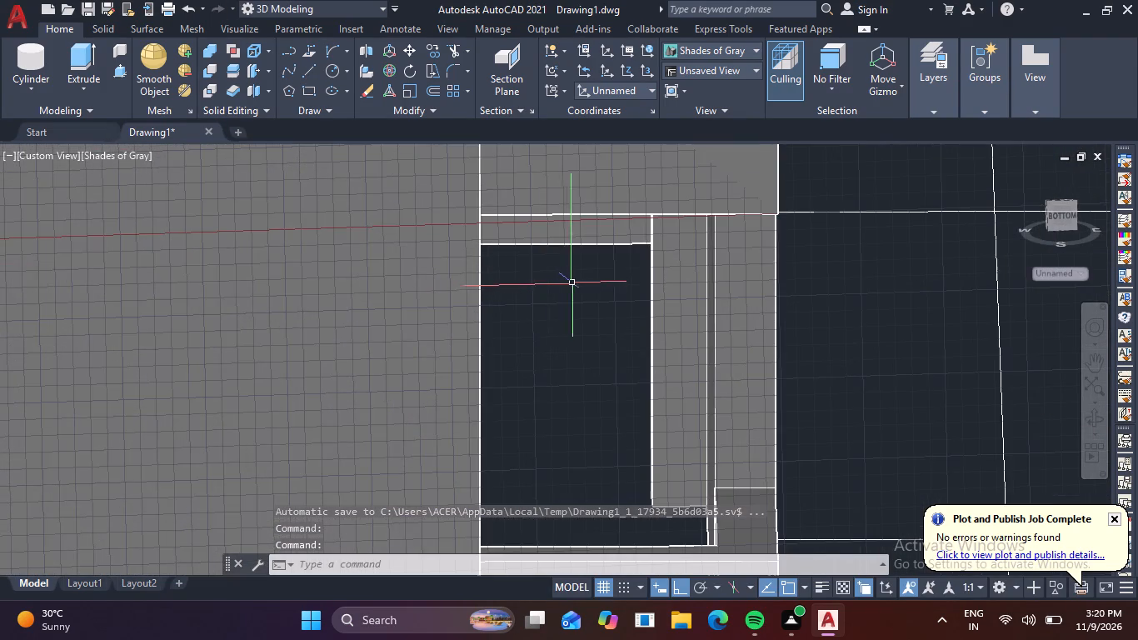
middle_drag(571, 286, 425, 297)
scroll(439, 301, up, 1)
scroll(515, 265, down, 2)
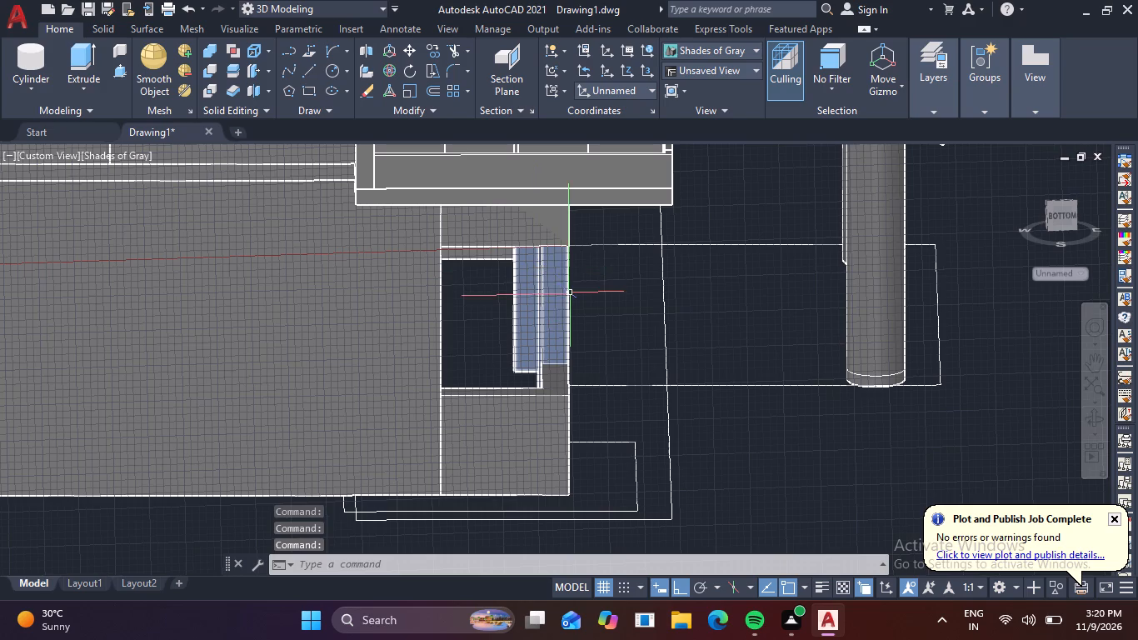
scroll(567, 299, down, 3)
scroll(546, 266, up, 4)
middle_drag(597, 285, 519, 233)
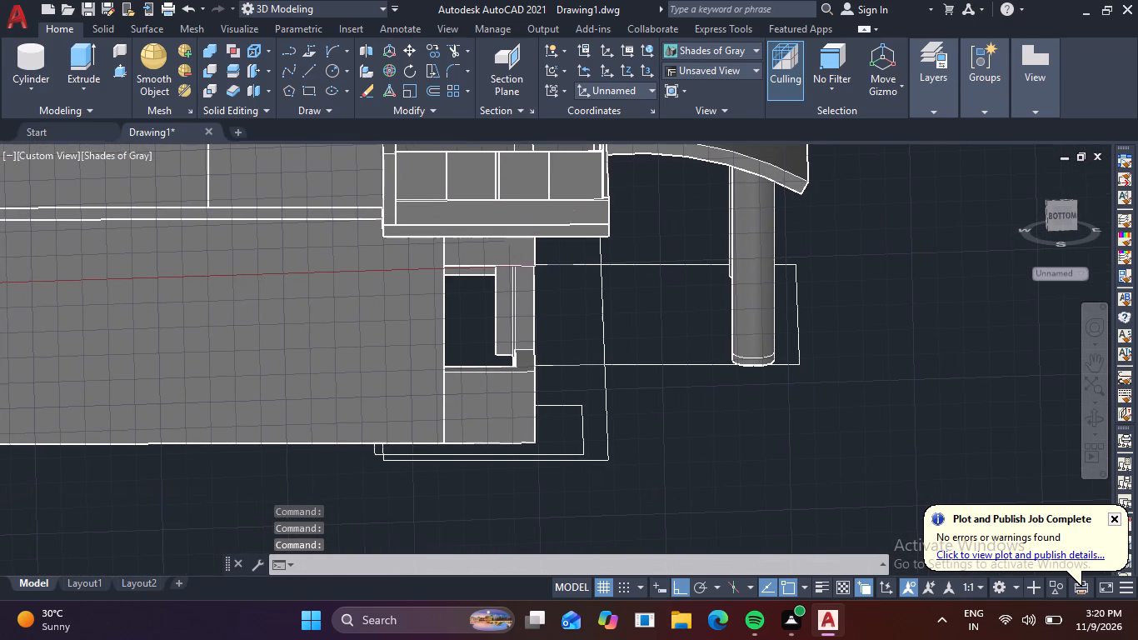
click(633, 68)
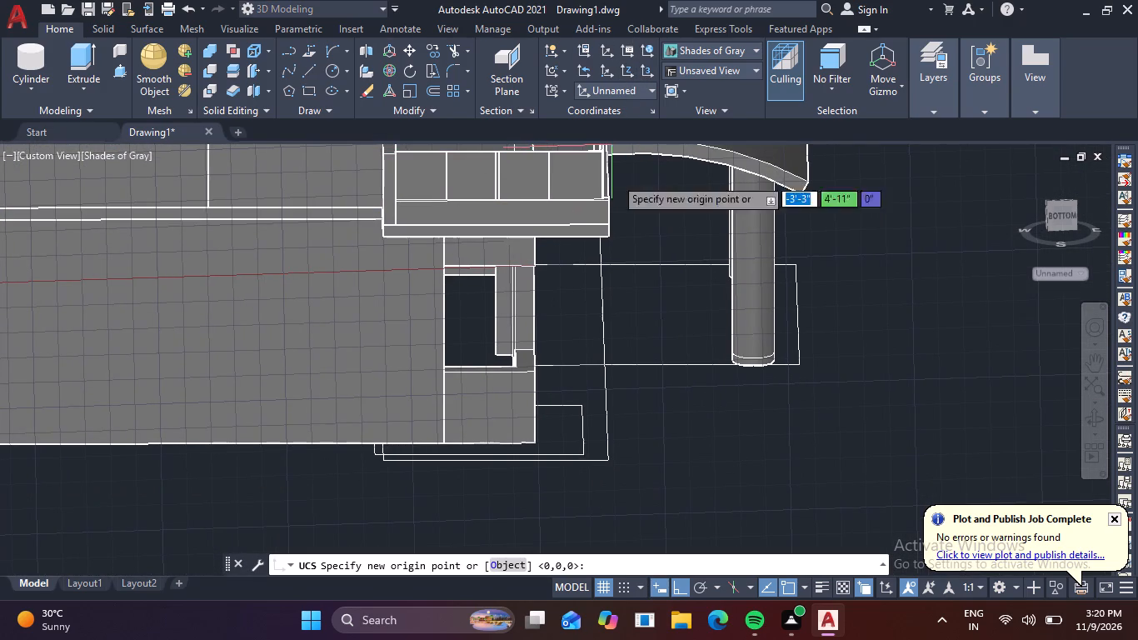
click(891, 586)
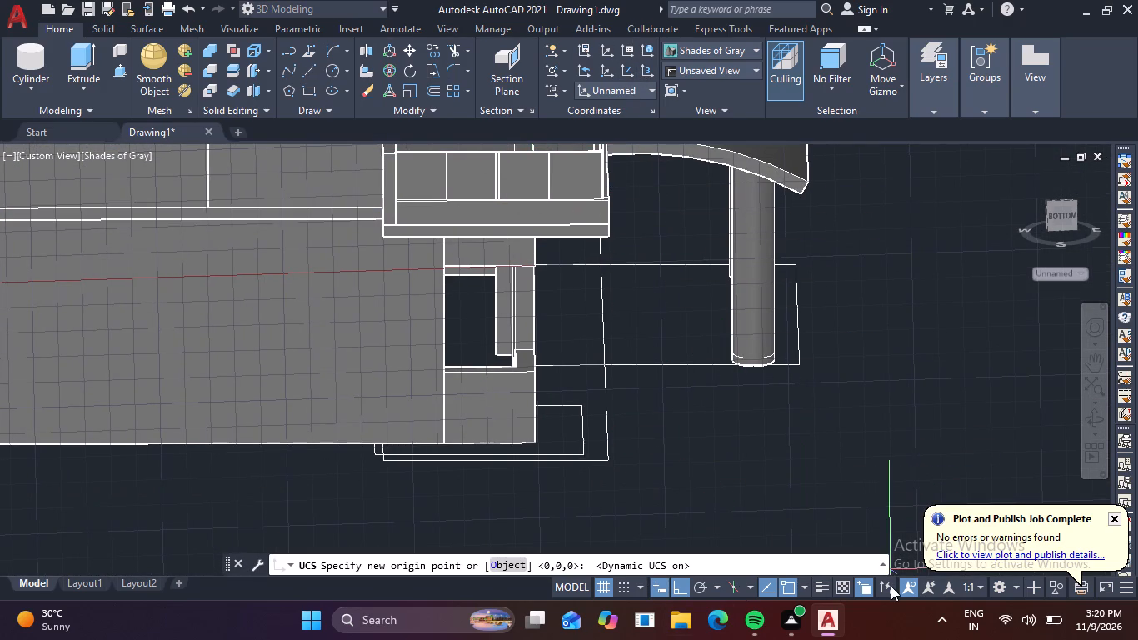
scroll(531, 260, up, 2)
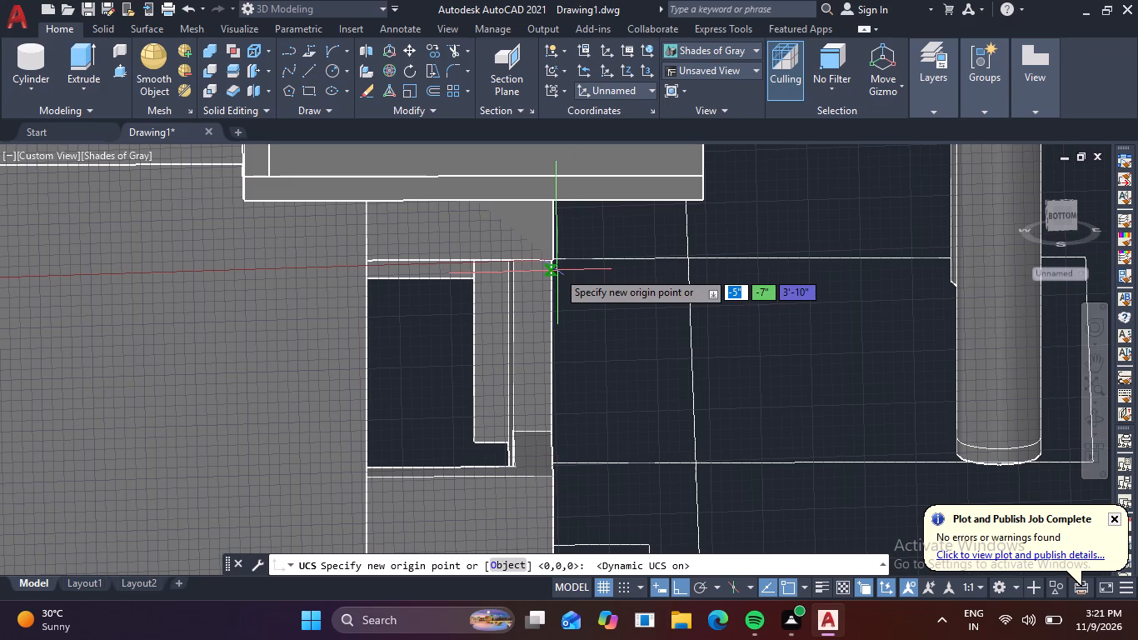
click(555, 264)
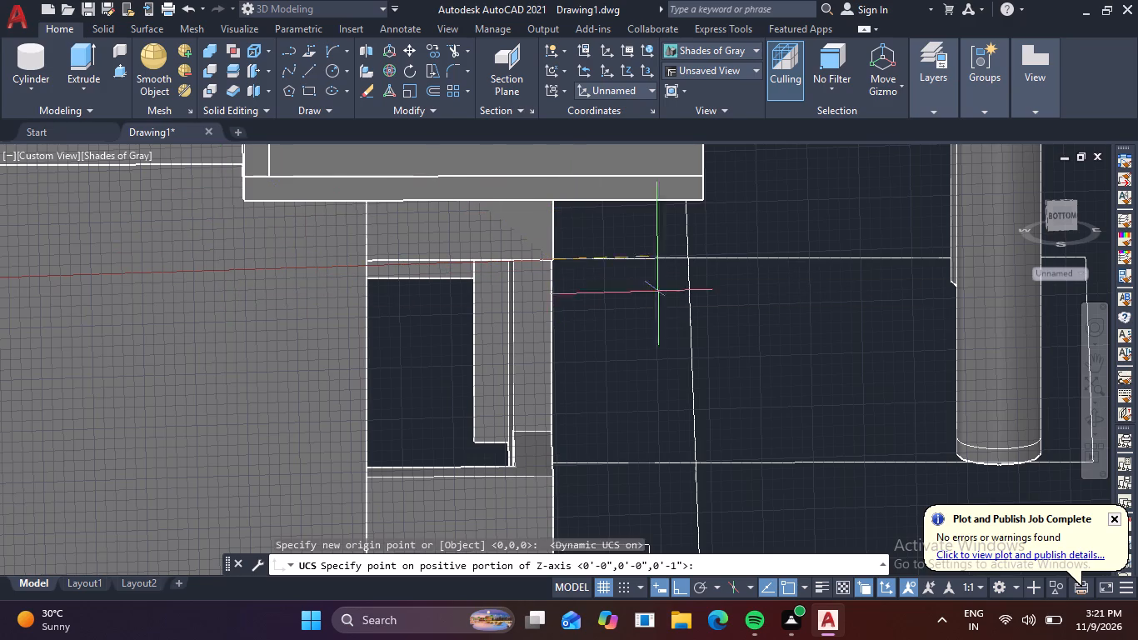
click(611, 527)
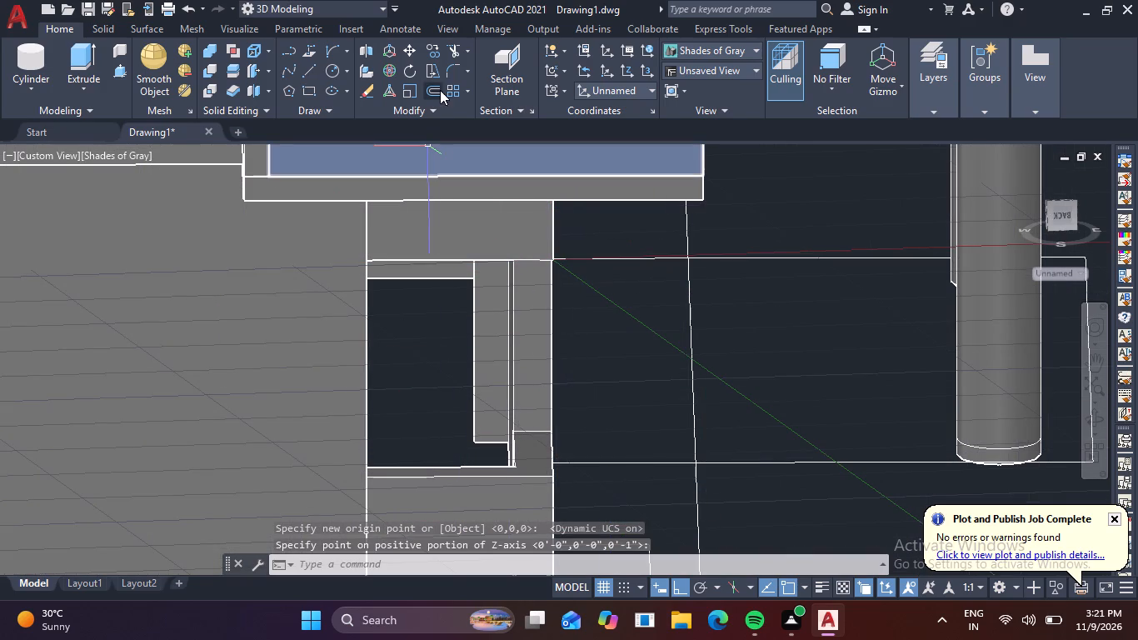
Redefine the UCS by Z-axis from the lintel's lower outer corner, pointing the axis horizontally outward from the window at 0°.
click(633, 72)
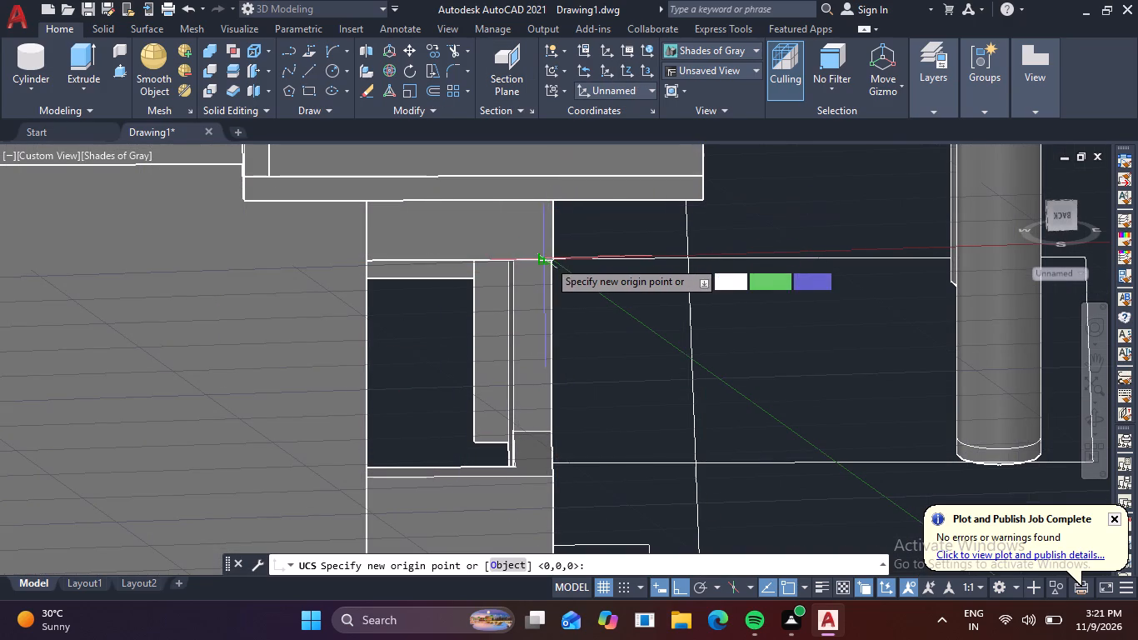
click(553, 262)
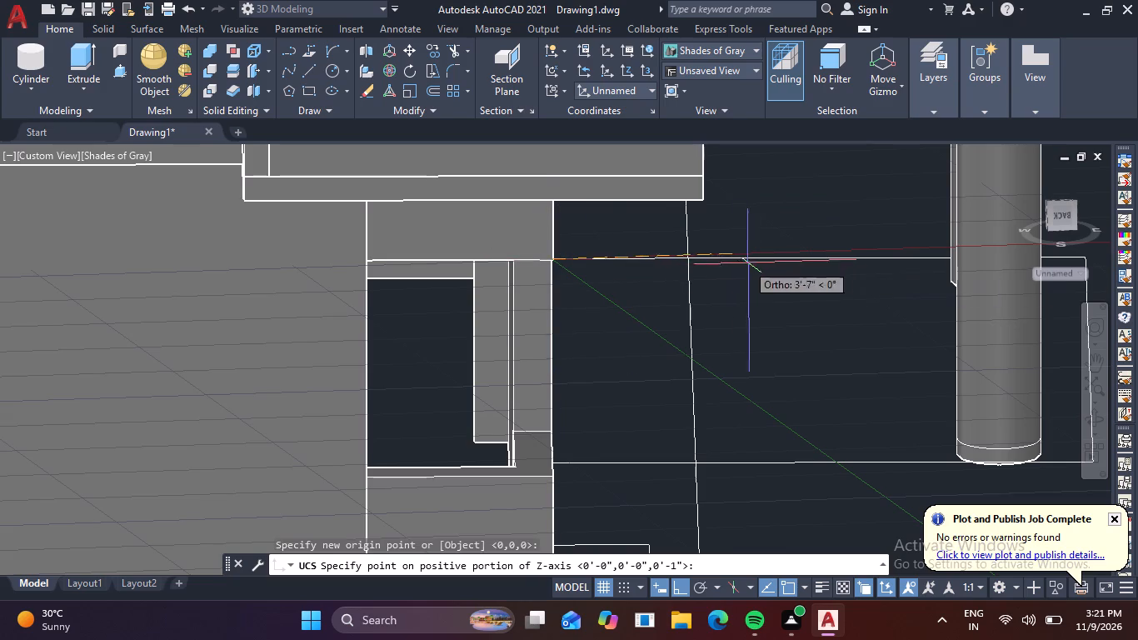
click(851, 228)
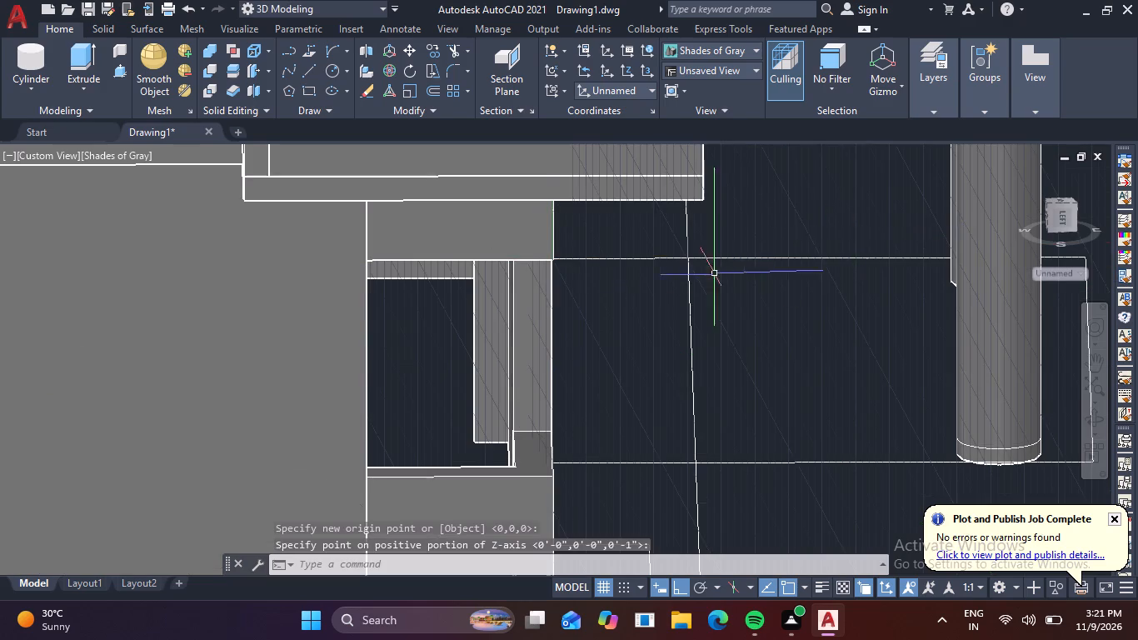
scroll(518, 277, up, 3)
scroll(552, 272, down, 3)
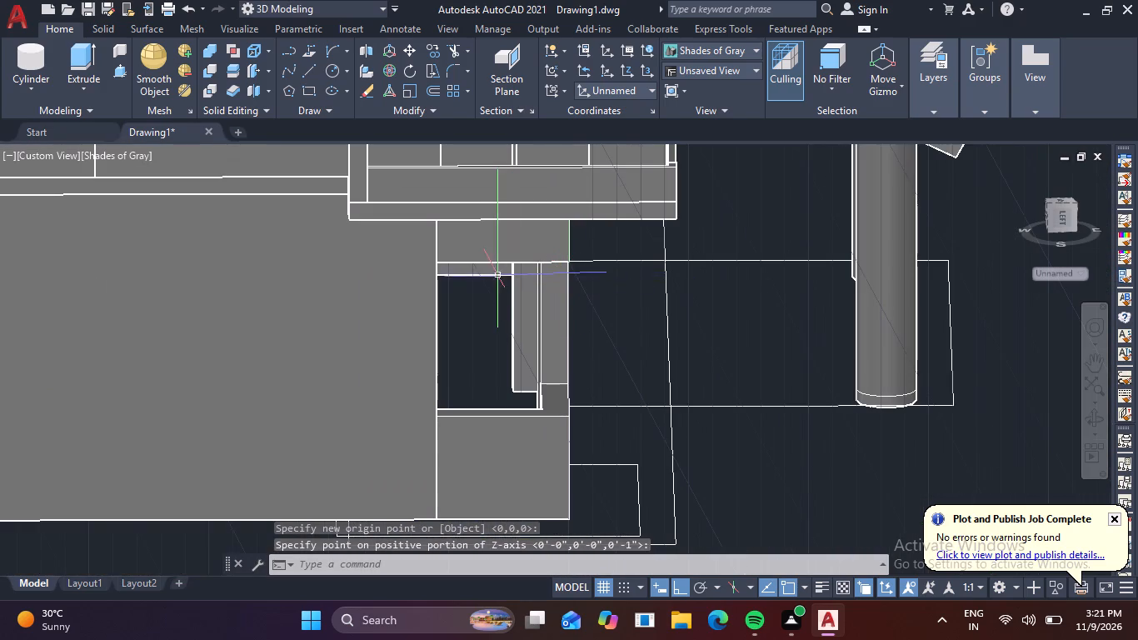
key(Escape)
key(Escape)
key(Escape)
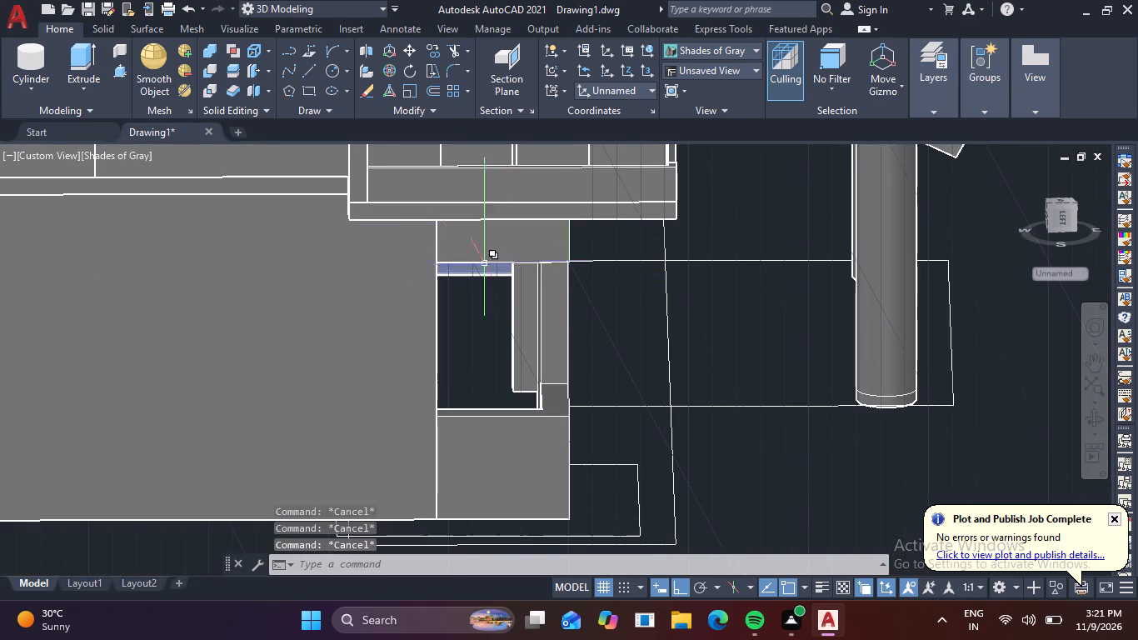
Draw a rectangle about 3'-9" by 4'-6" across the corner window opening, from the lintel's lower inner corner to the sill's outer corner.
click(312, 96)
scroll(442, 302, up, 3)
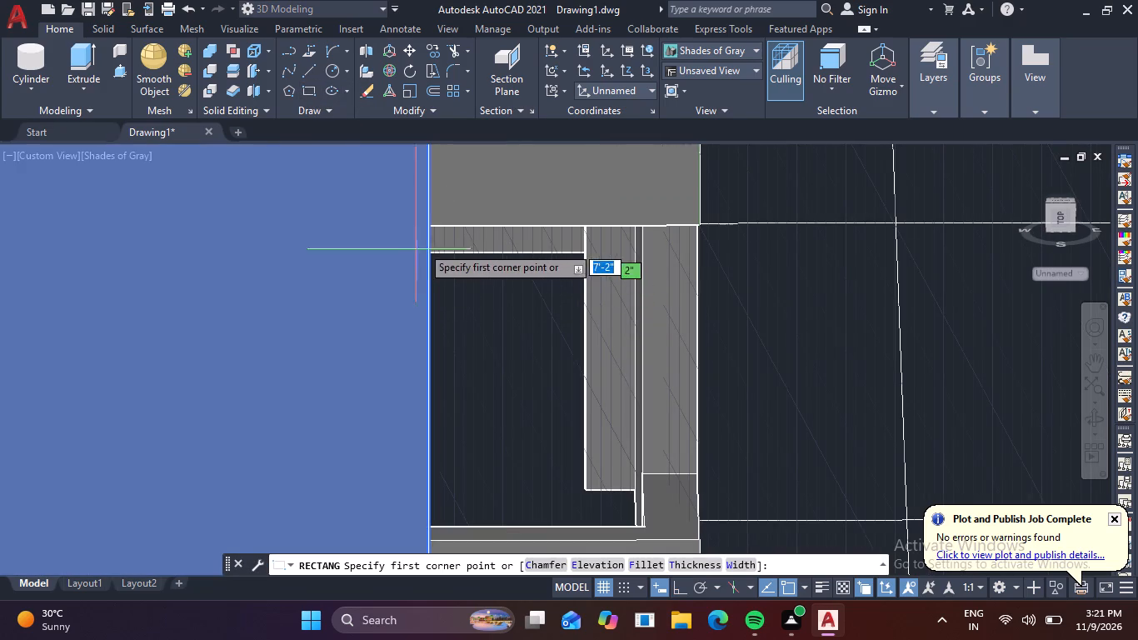
click(431, 230)
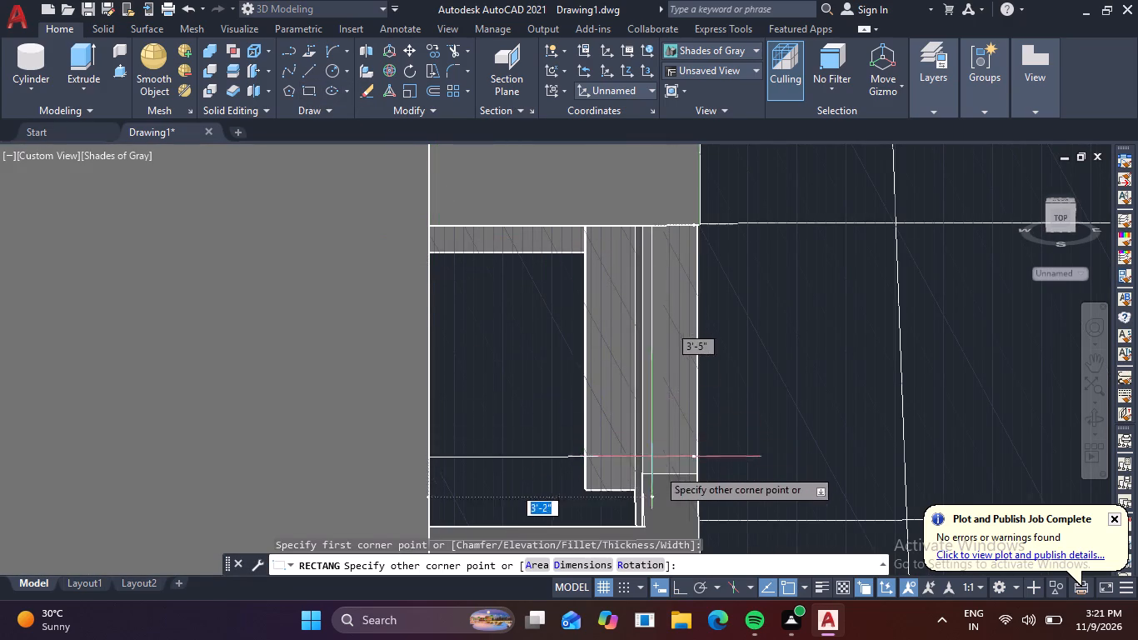
scroll(666, 502, down, 2)
middle_drag(674, 513, 641, 475)
scroll(641, 480, up, 4)
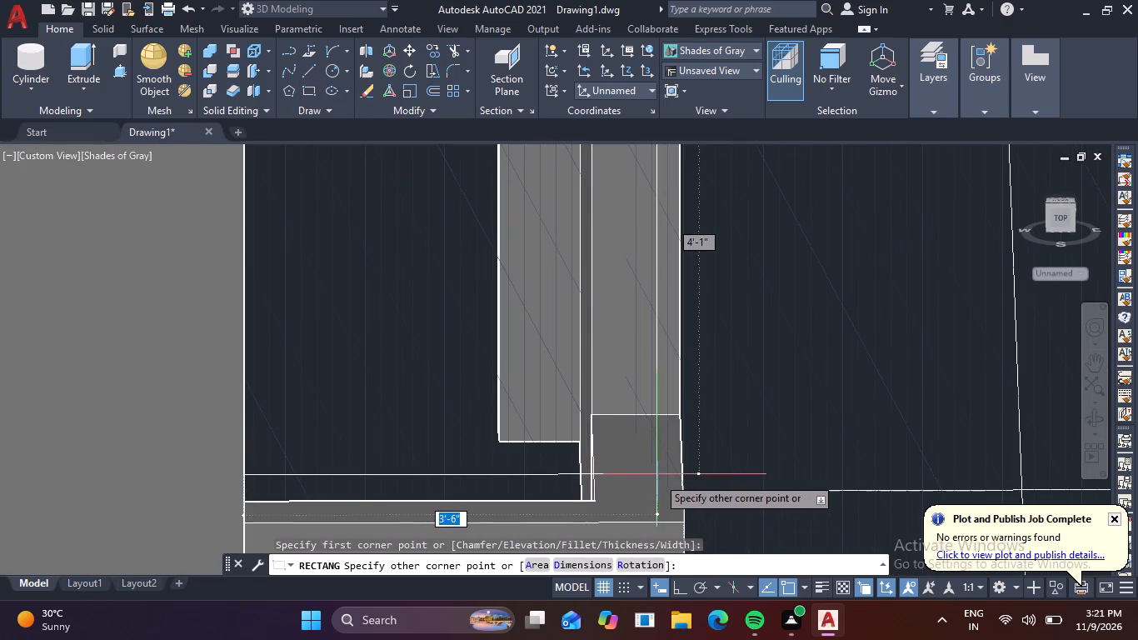
middle_drag(659, 494, 643, 397)
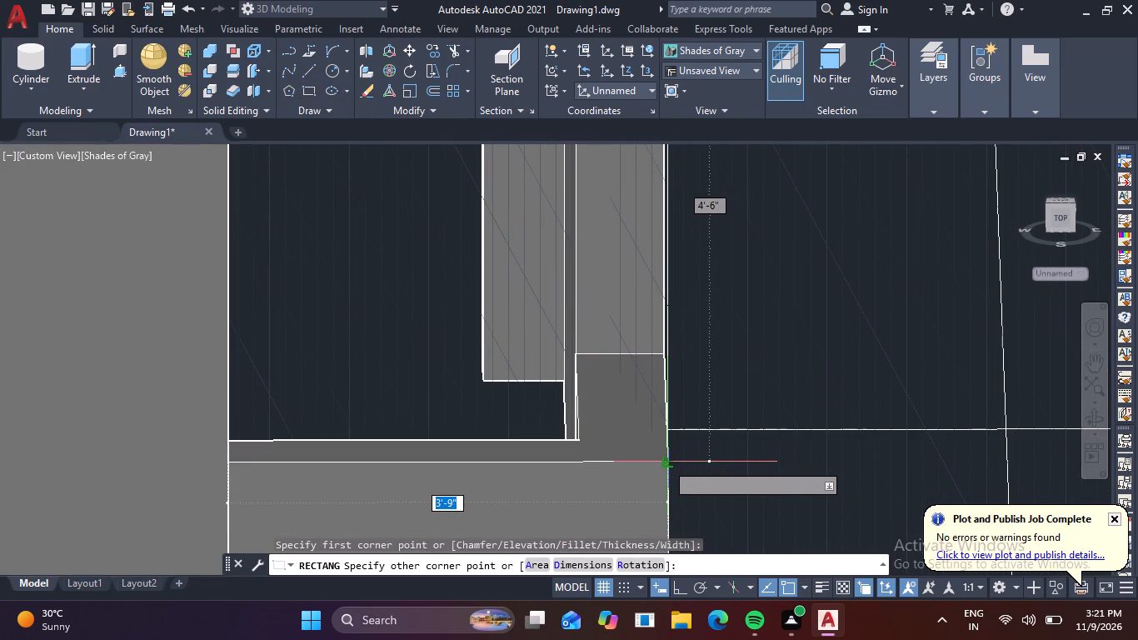
scroll(666, 462, up, 3)
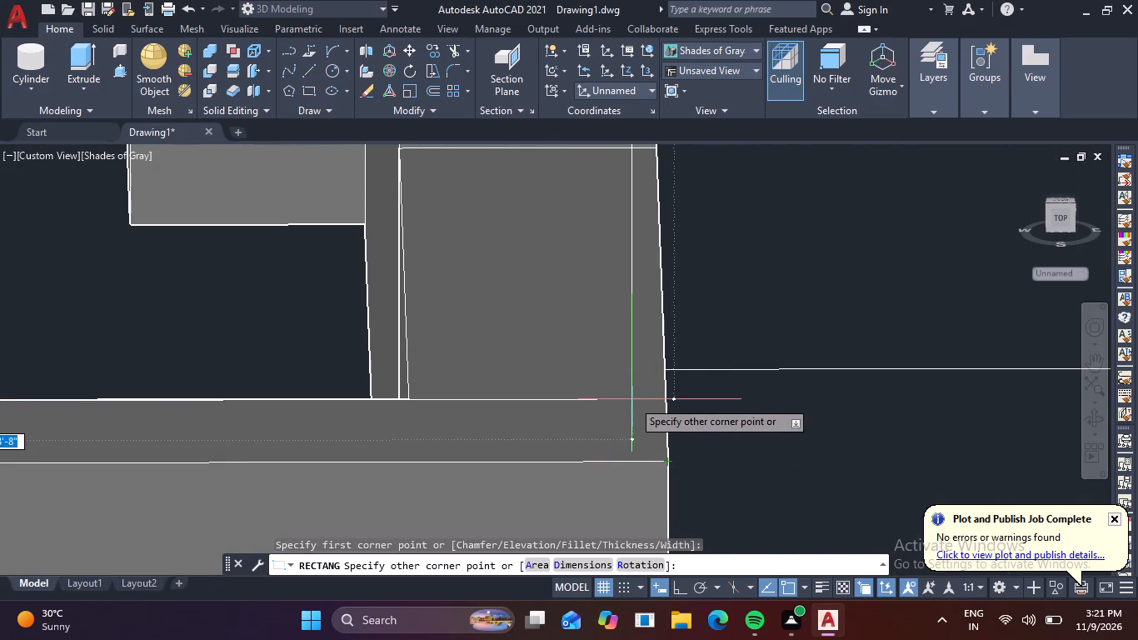
shift+middle_drag(621, 402, 610, 423)
scroll(602, 425, down, 1)
middle_drag(571, 447, 773, 215)
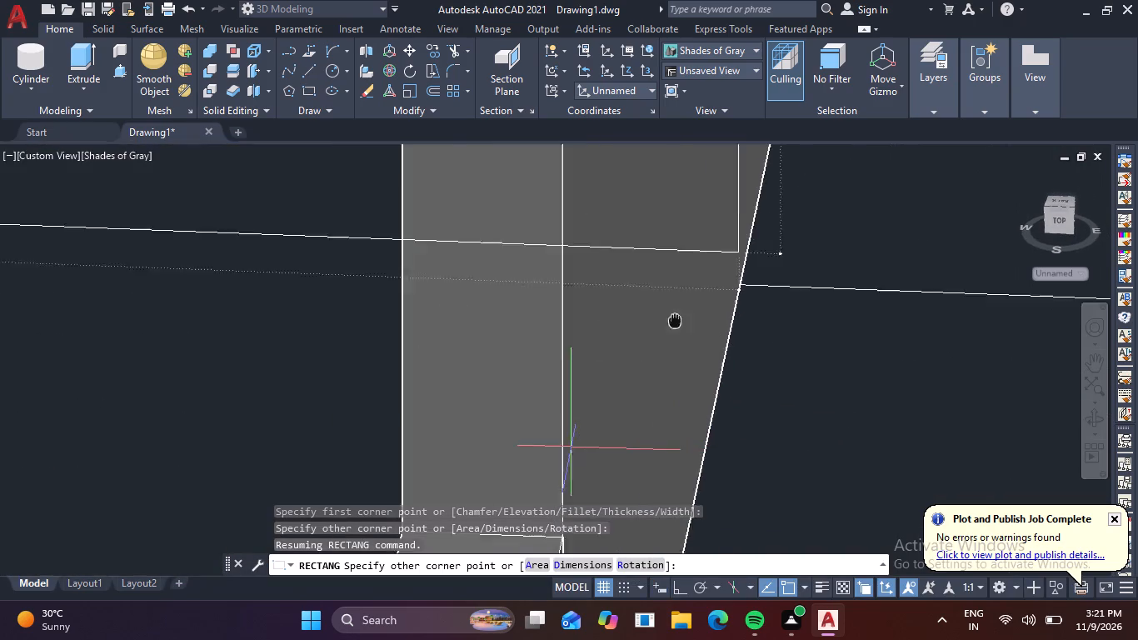
middle_drag(773, 215, 786, 202)
scroll(721, 267, down, 3)
middle_drag(654, 372, 671, 316)
scroll(668, 346, up, 3)
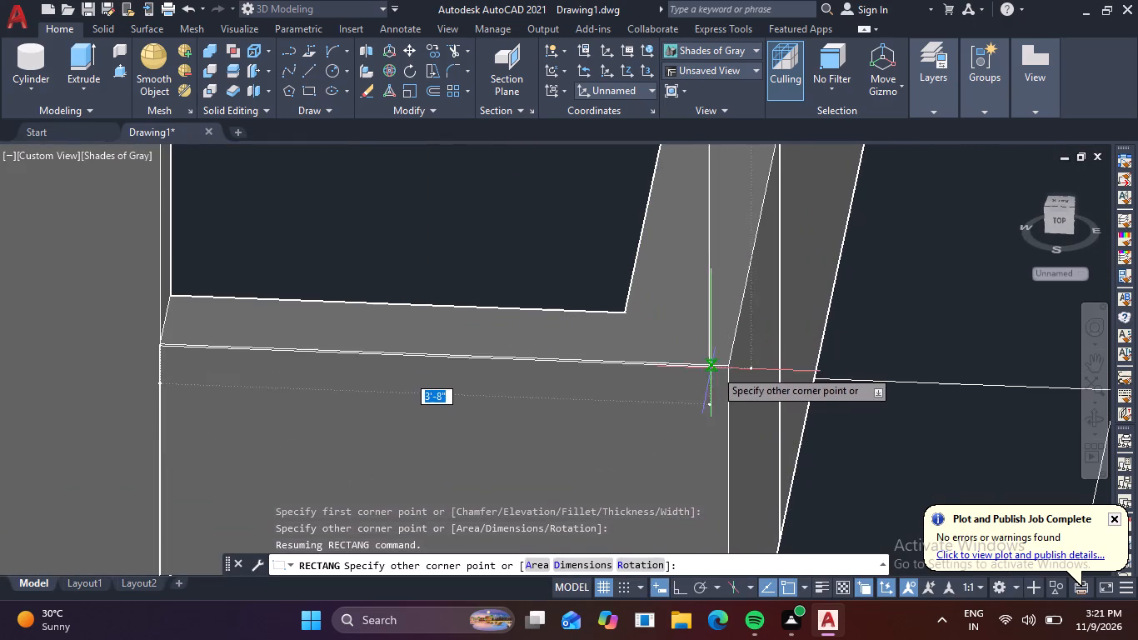
click(725, 366)
scroll(596, 424, down, 3)
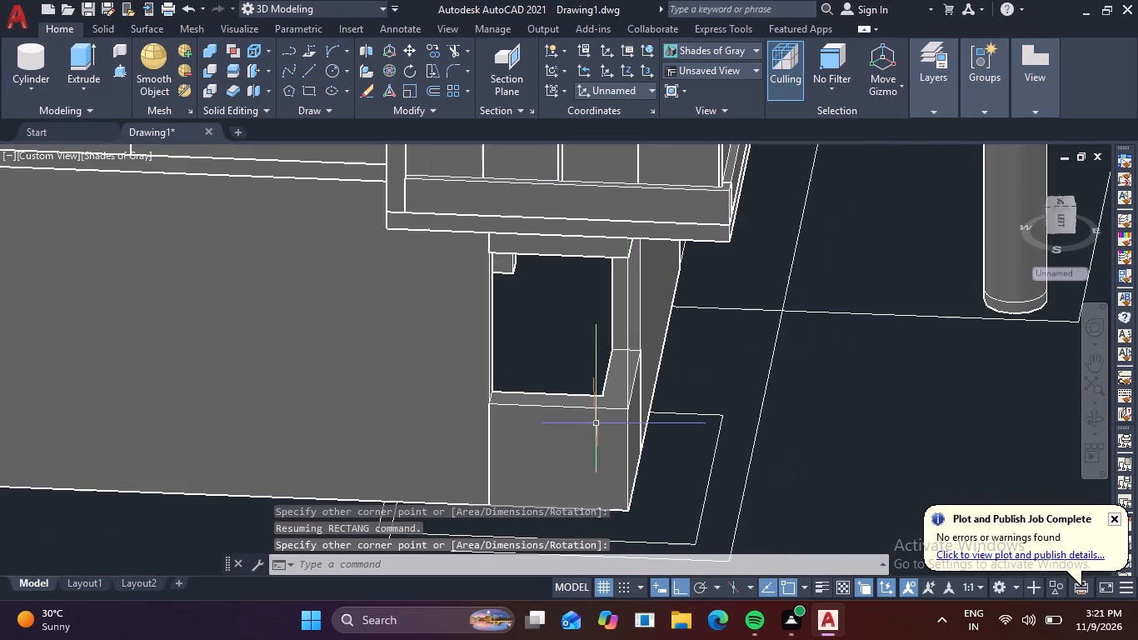
Move the window rectangle about 62 feet straight out in front of the building, perpendicular to the wall face.
click(629, 333)
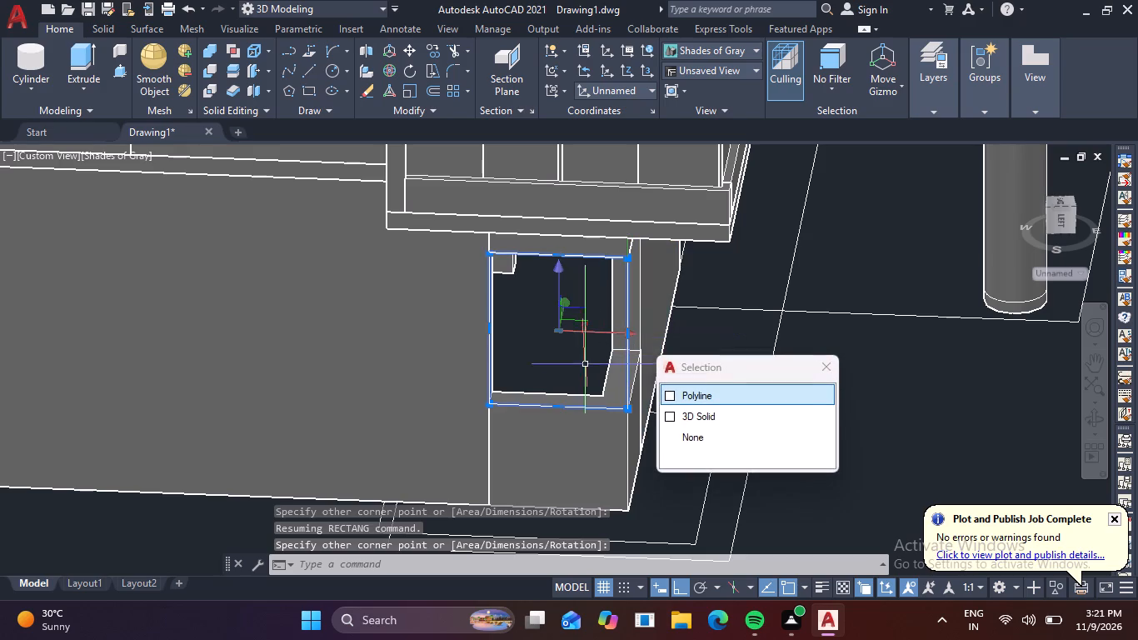
scroll(580, 298, up, 3)
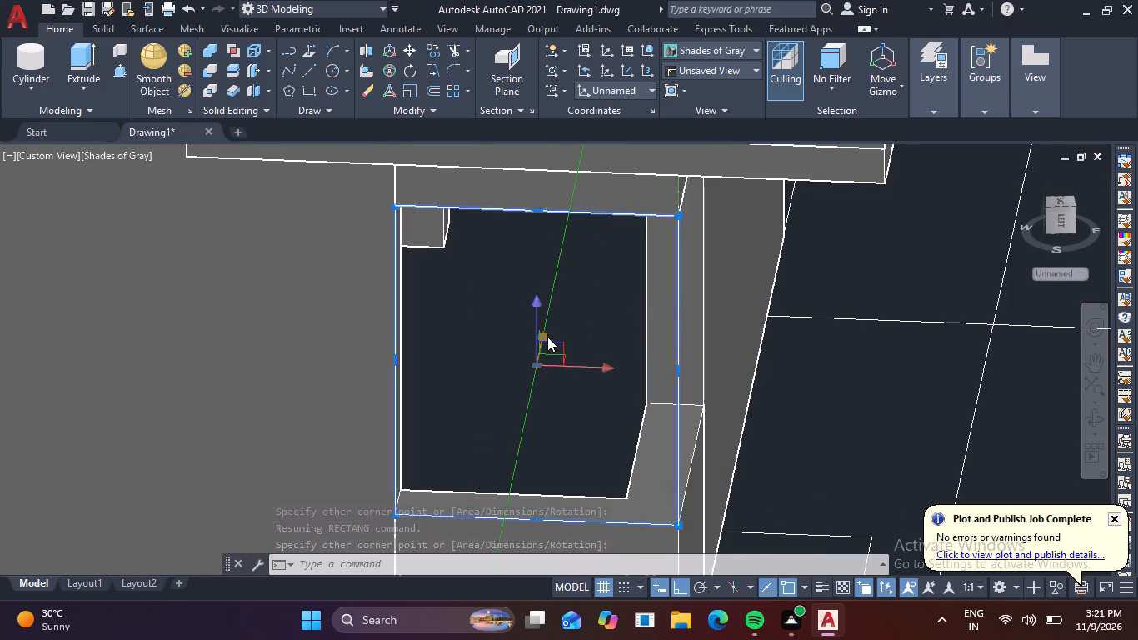
drag(547, 337, 537, 365)
scroll(500, 478, down, 4)
middle_drag(499, 479, 596, 281)
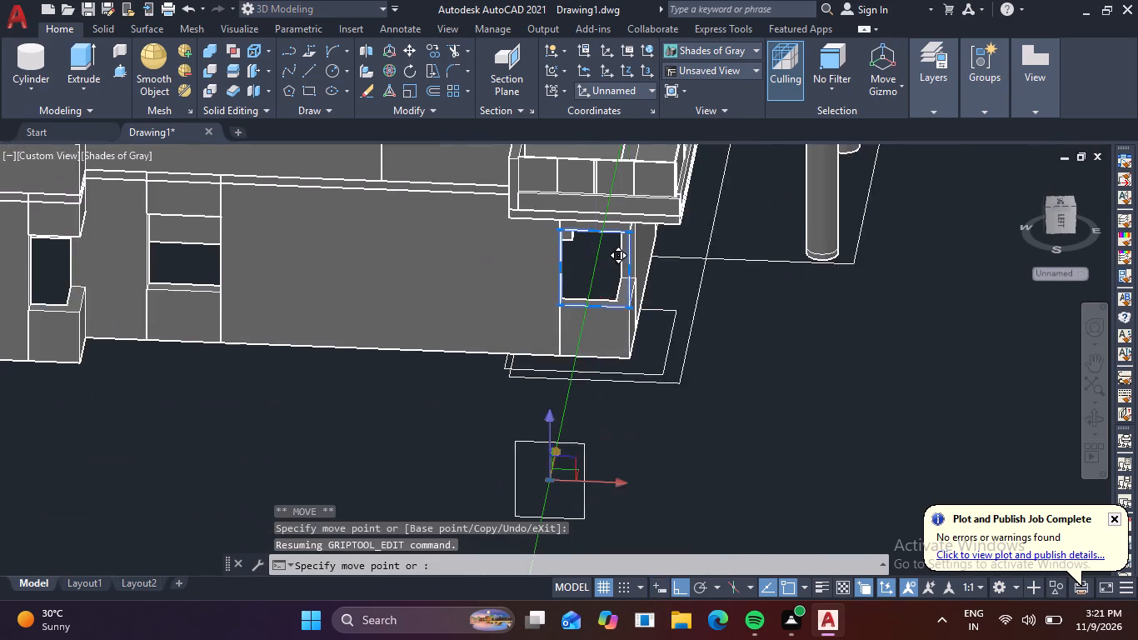
scroll(567, 341, down, 2)
middle_drag(535, 463, 591, 352)
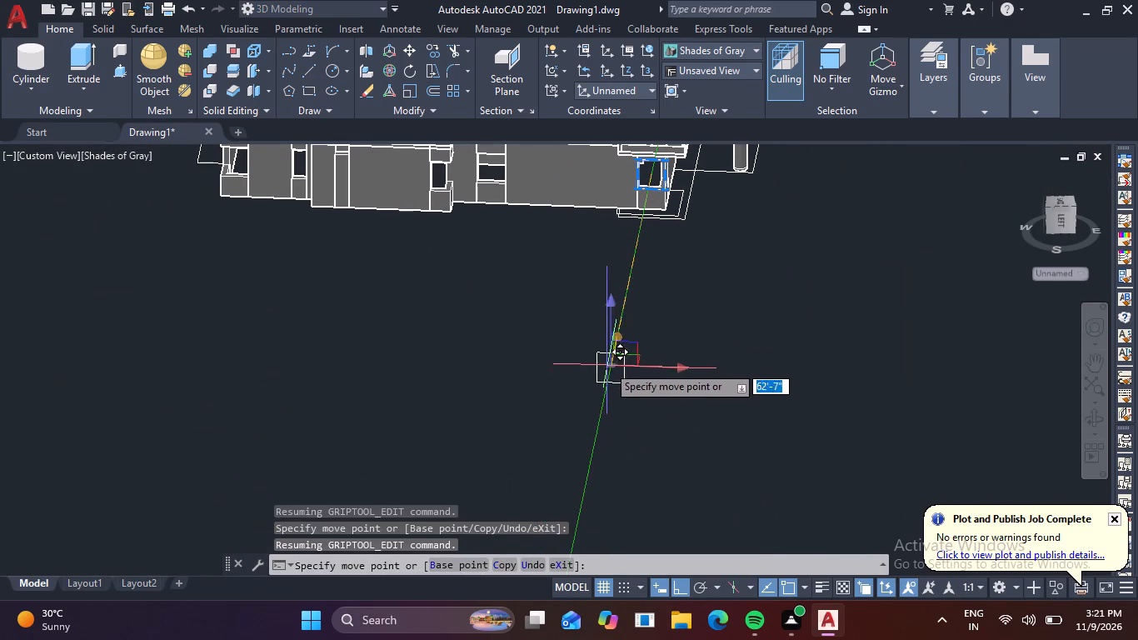
click(607, 365)
key(Escape)
scroll(618, 360, up, 4)
middle_drag(613, 367, 607, 319)
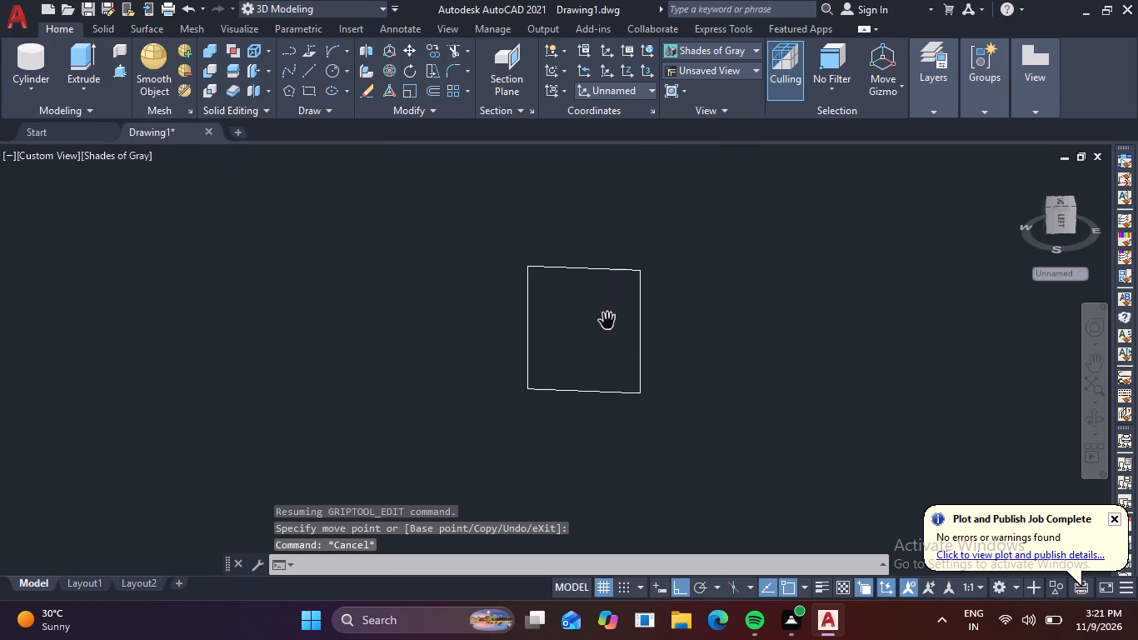
Offset the moved window rectangle 2" inward.
key(o)
key(space)
key(2)
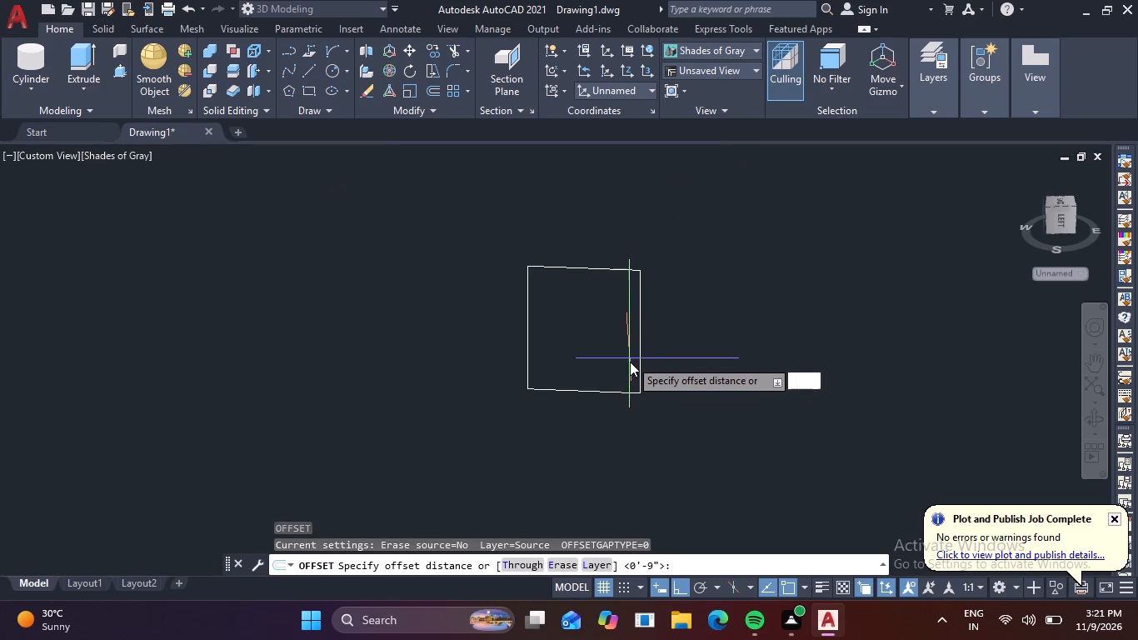
key(space)
click(639, 340)
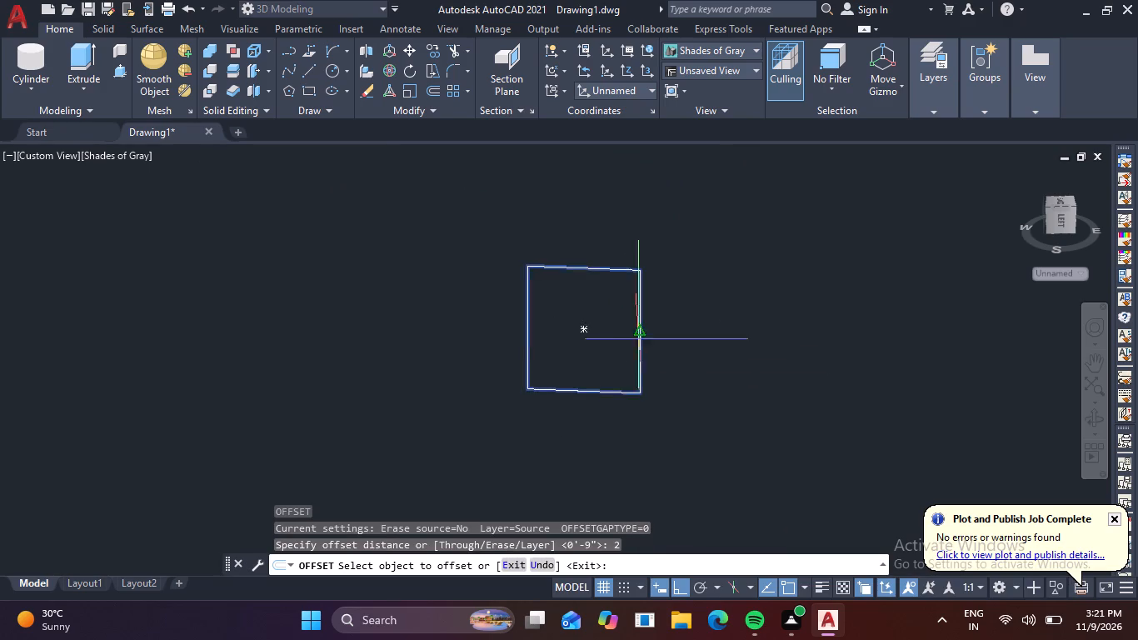
click(563, 353)
scroll(599, 291, up, 3)
scroll(571, 258, down, 1)
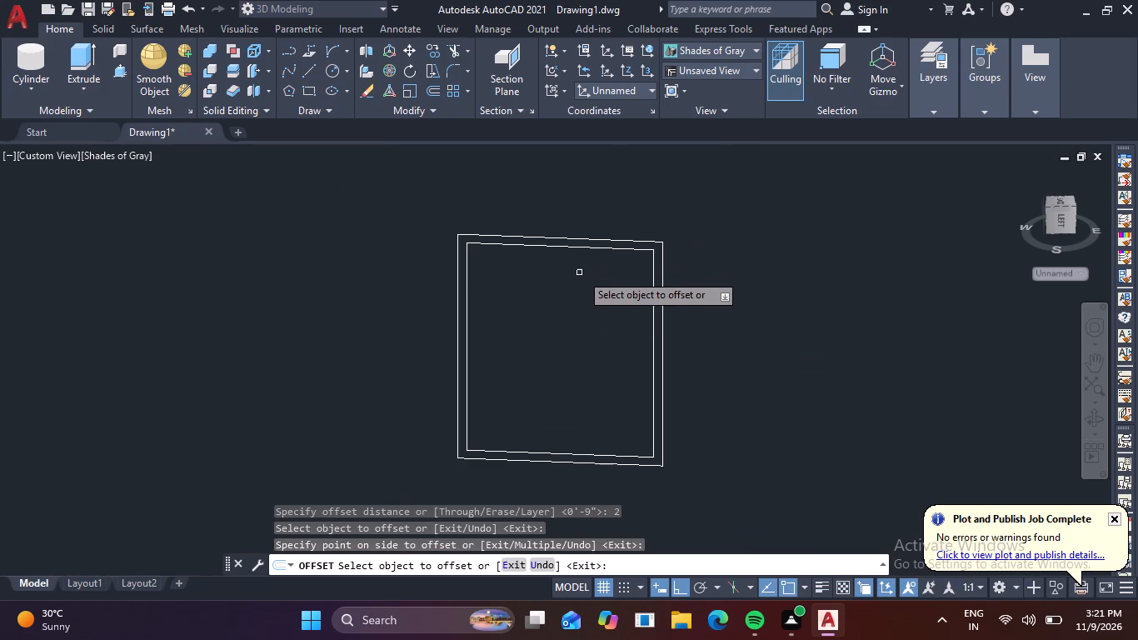
key(Escape)
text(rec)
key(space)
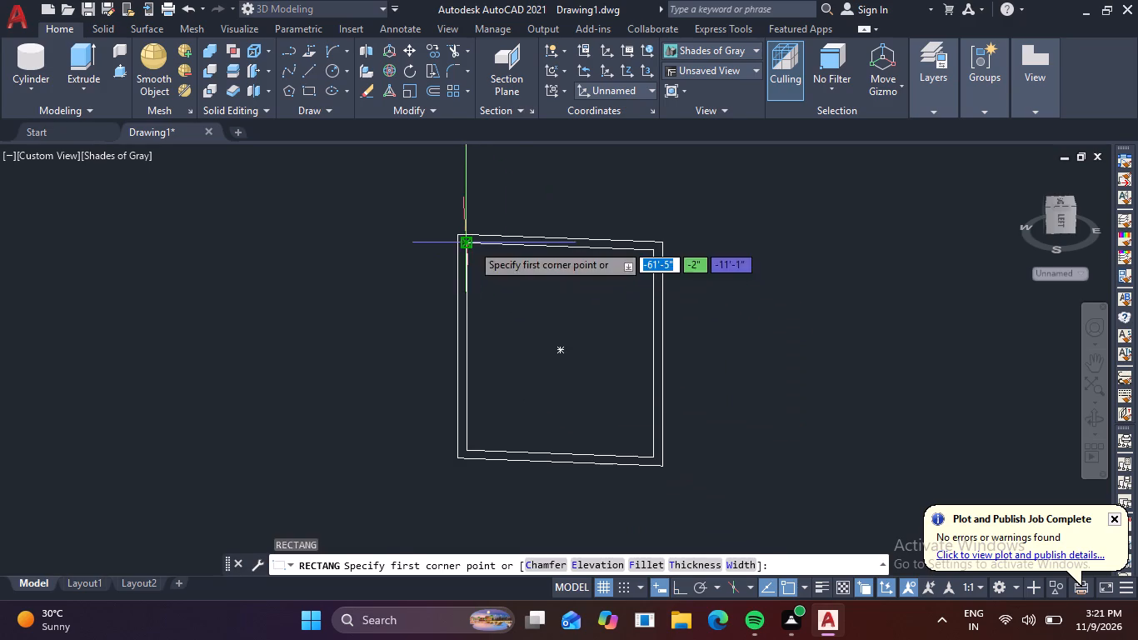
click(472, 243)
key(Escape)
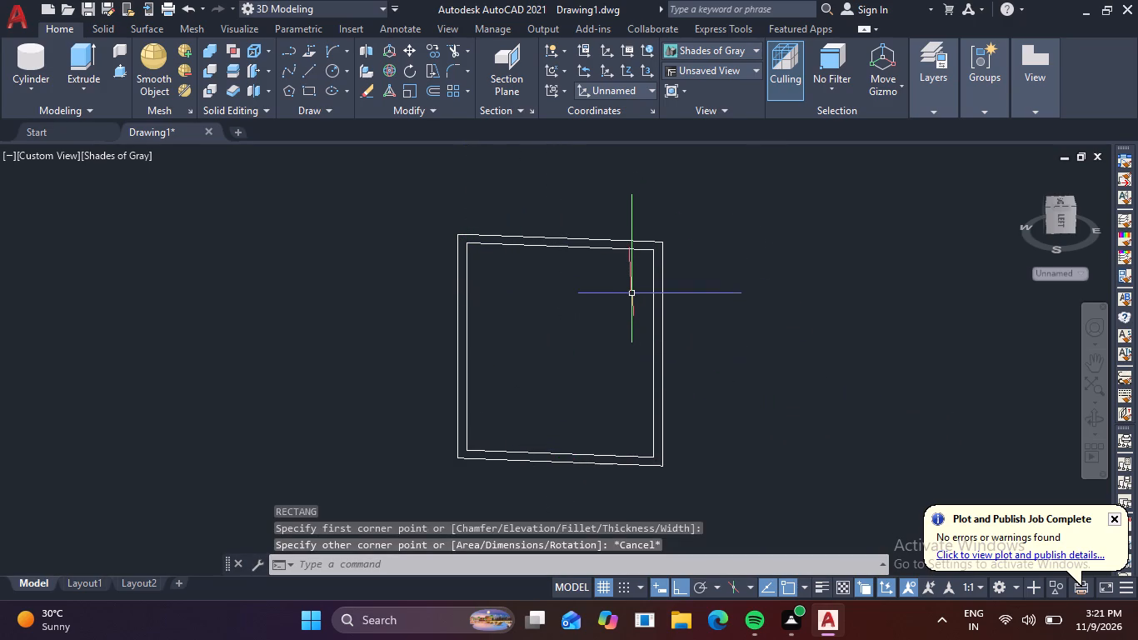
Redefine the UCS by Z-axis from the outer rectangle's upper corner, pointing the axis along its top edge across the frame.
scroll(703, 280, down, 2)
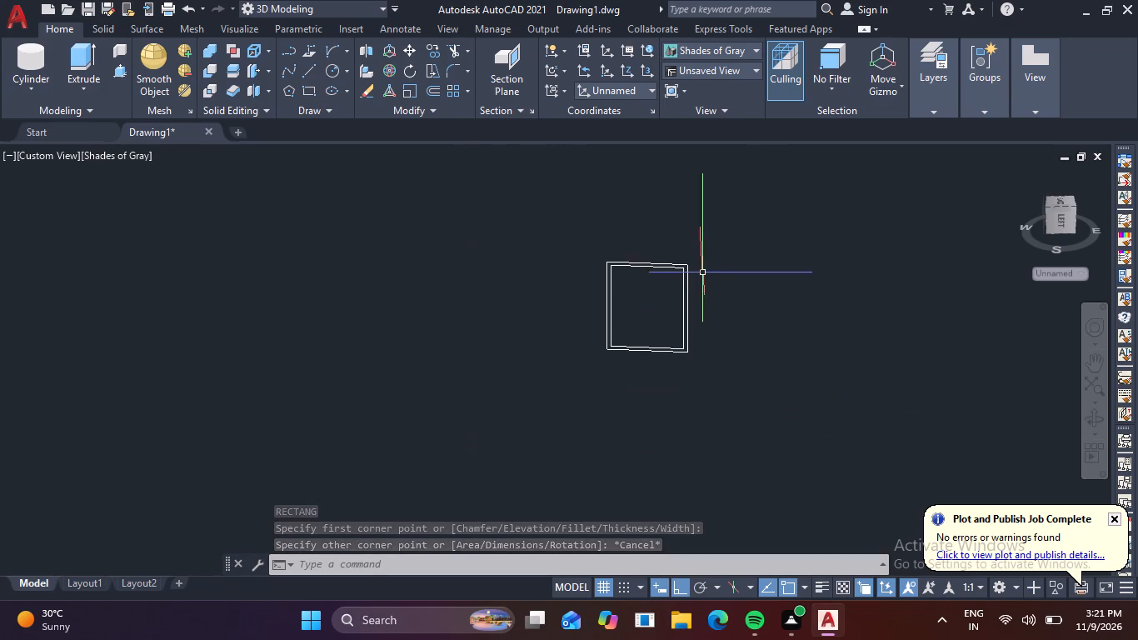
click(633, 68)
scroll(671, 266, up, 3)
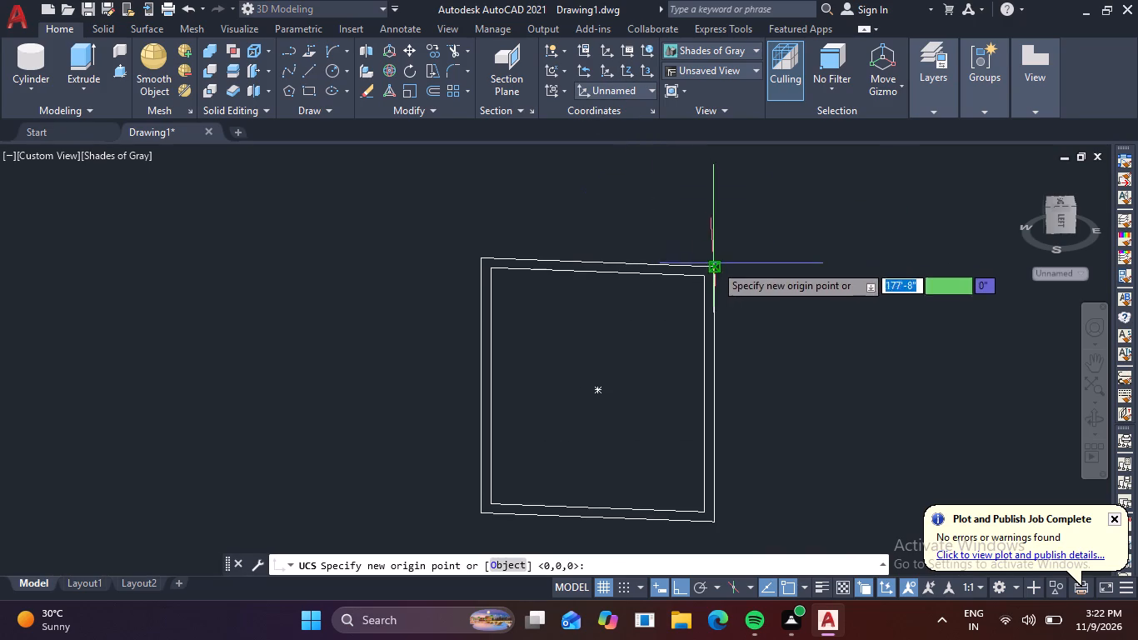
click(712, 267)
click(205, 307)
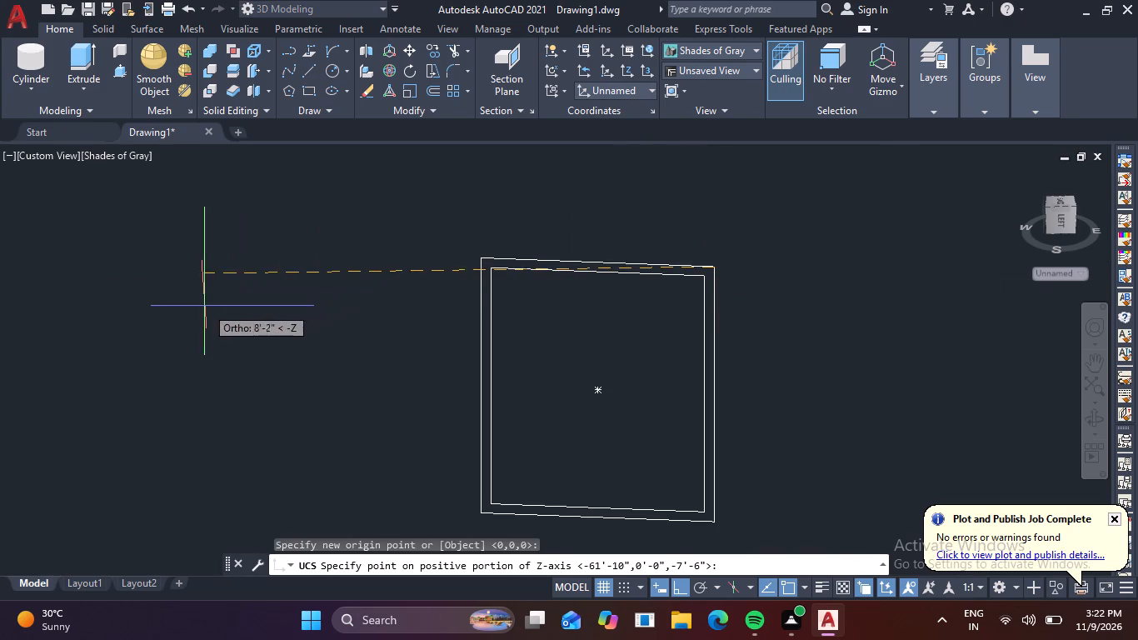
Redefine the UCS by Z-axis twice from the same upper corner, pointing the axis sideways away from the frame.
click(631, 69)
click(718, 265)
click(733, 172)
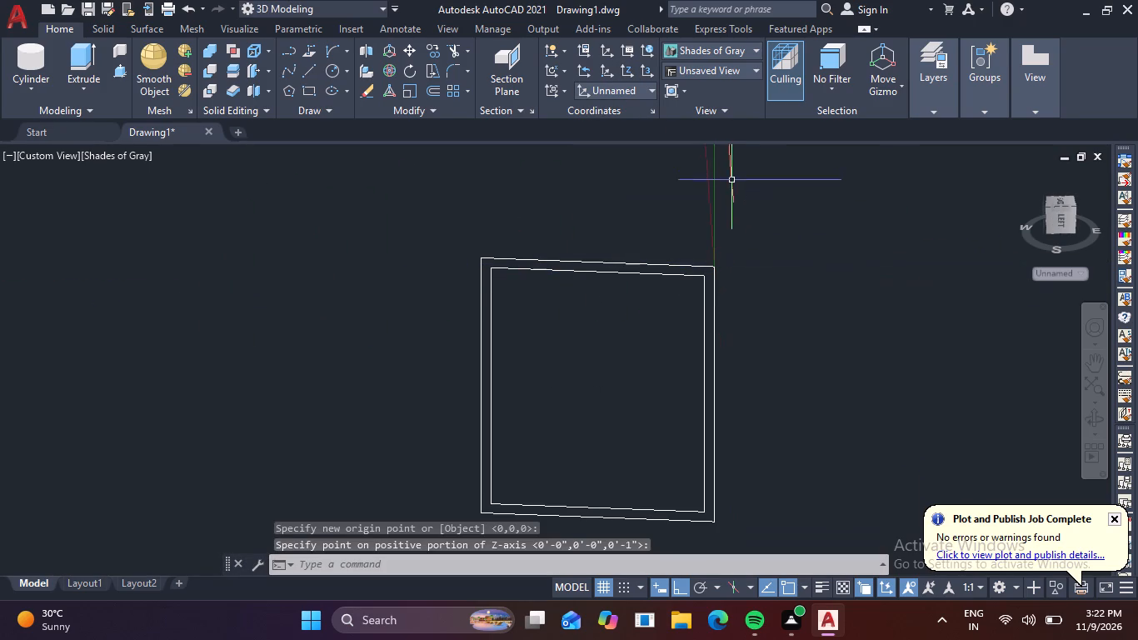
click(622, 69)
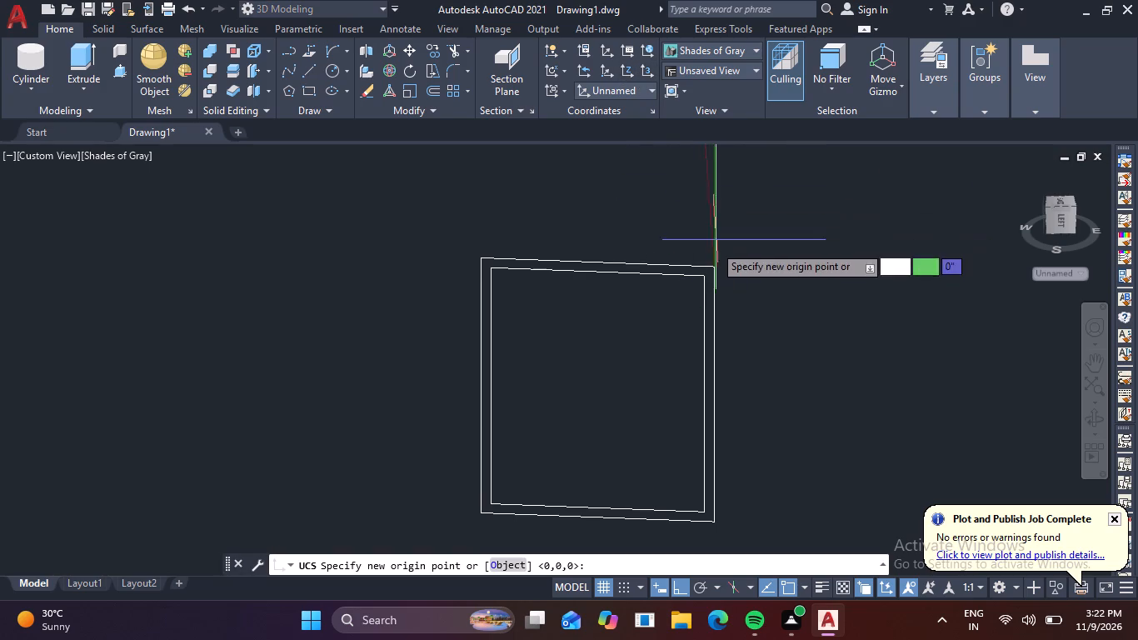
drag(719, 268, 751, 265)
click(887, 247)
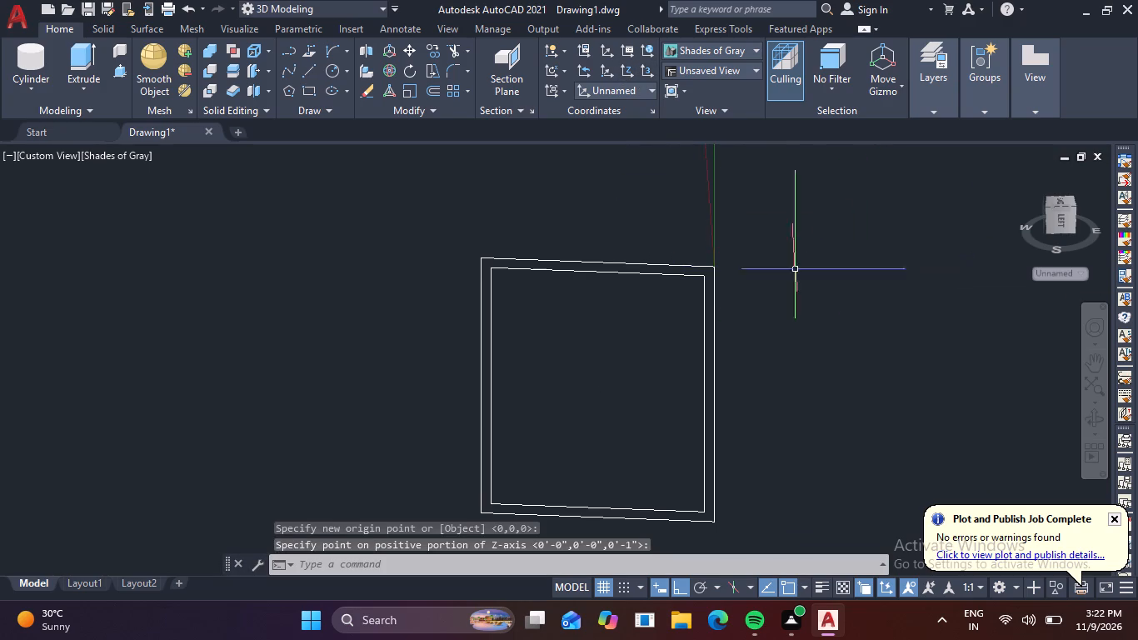
Redefine the UCS by Z-axis from the outer rectangle's upper corner, pointing the axis perpendicular to the frame toward the building.
scroll(728, 257, down, 3)
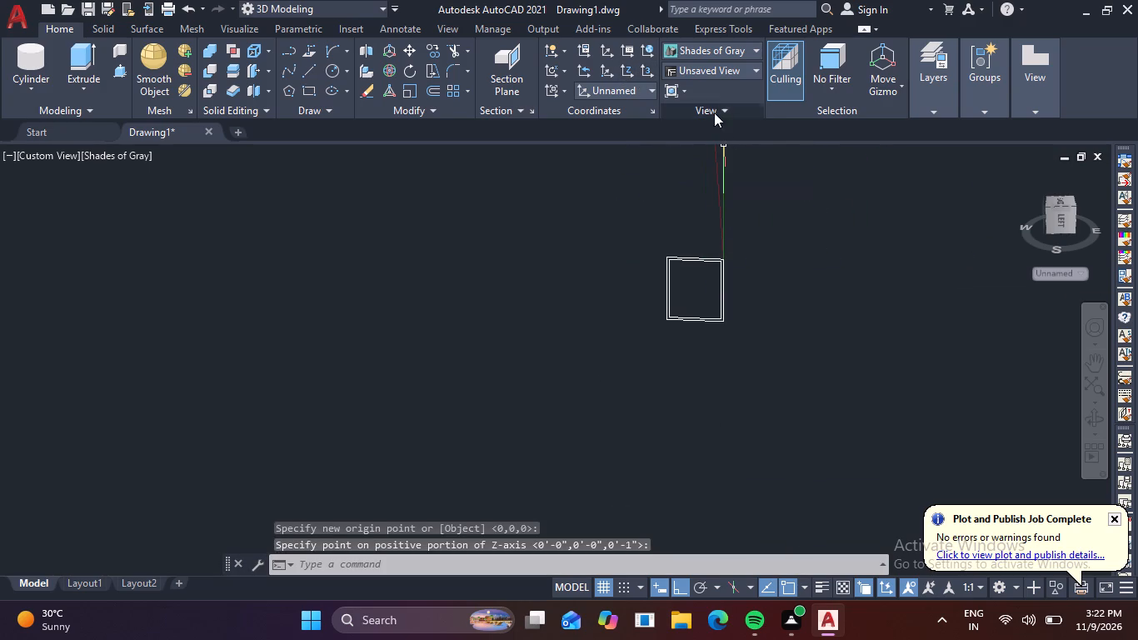
scroll(722, 99, up, 2)
click(625, 66)
scroll(717, 256, up, 3)
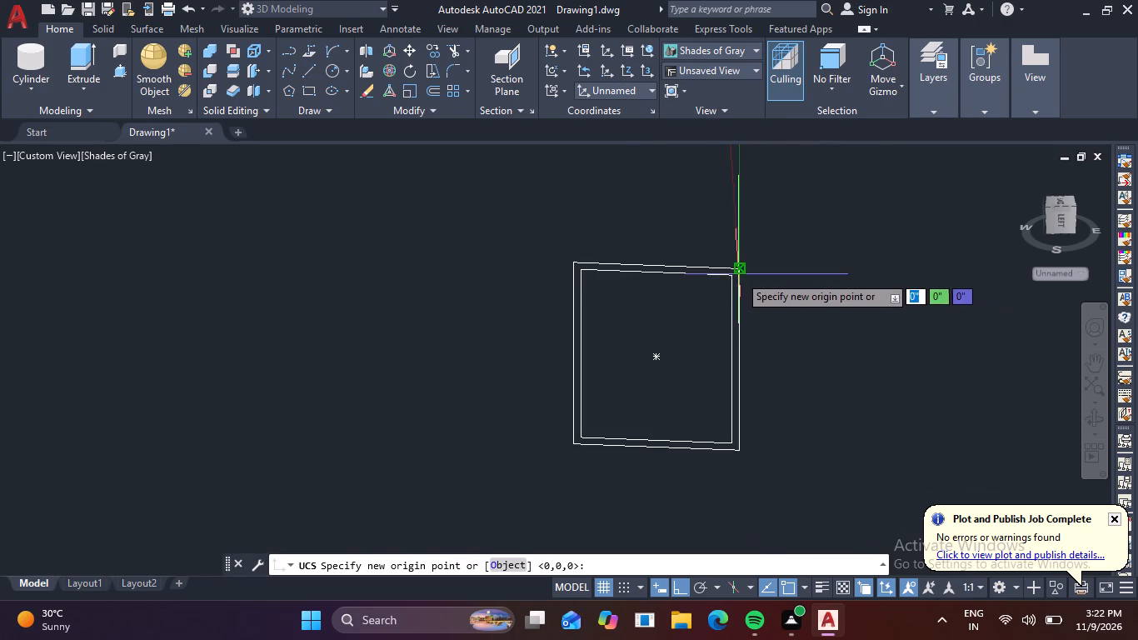
click(737, 272)
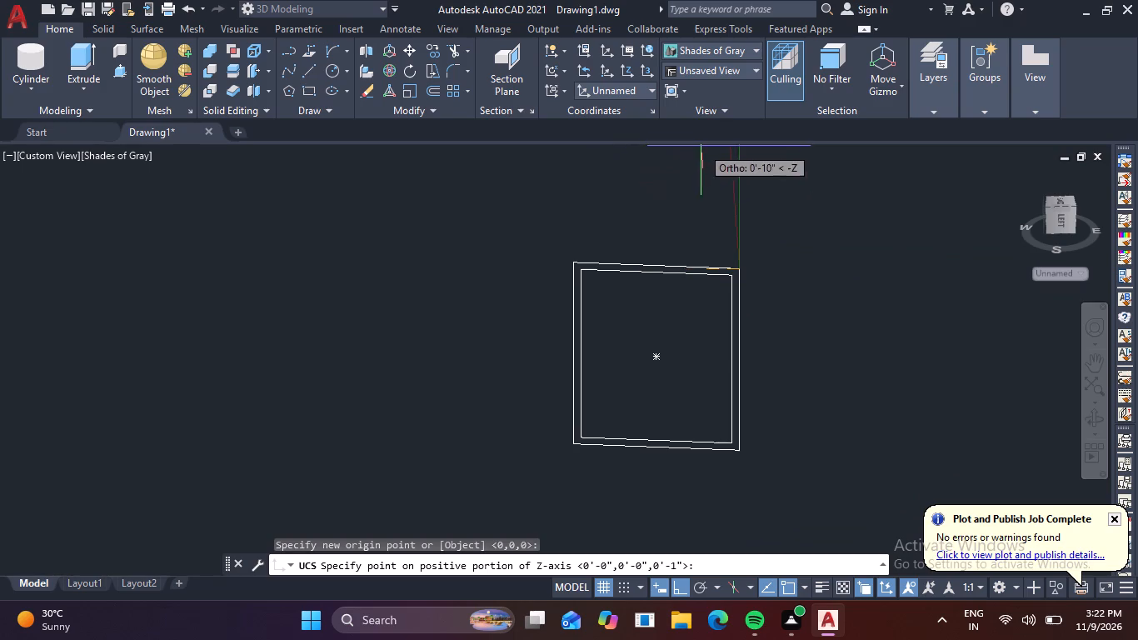
middle_drag(655, 182, 449, 293)
click(527, 214)
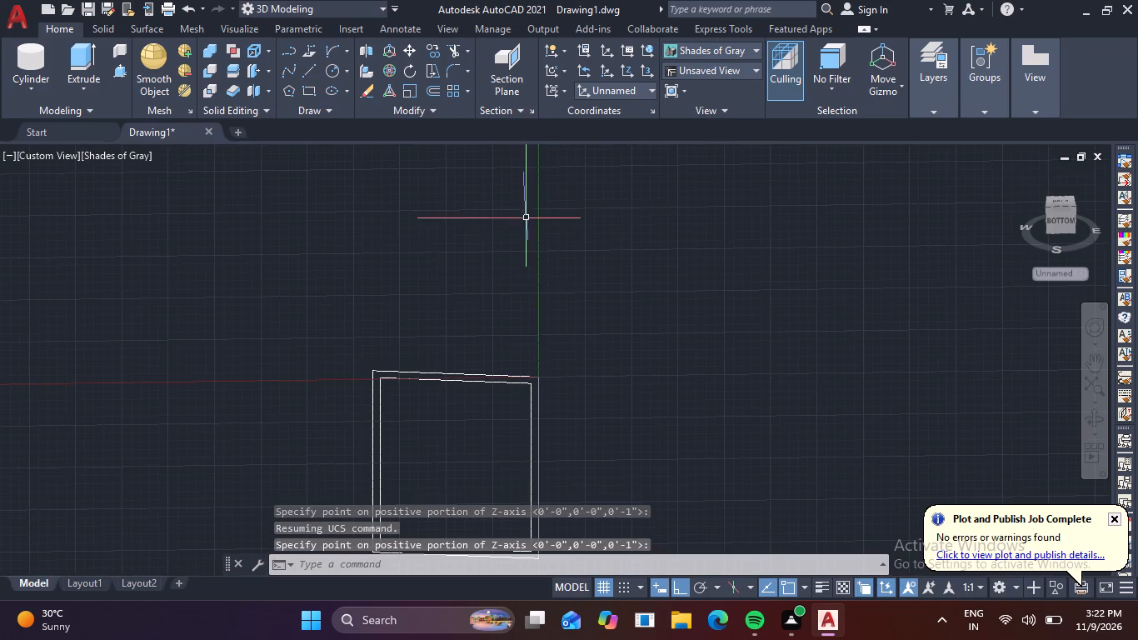
middle_drag(584, 312, 686, 187)
key(Escape)
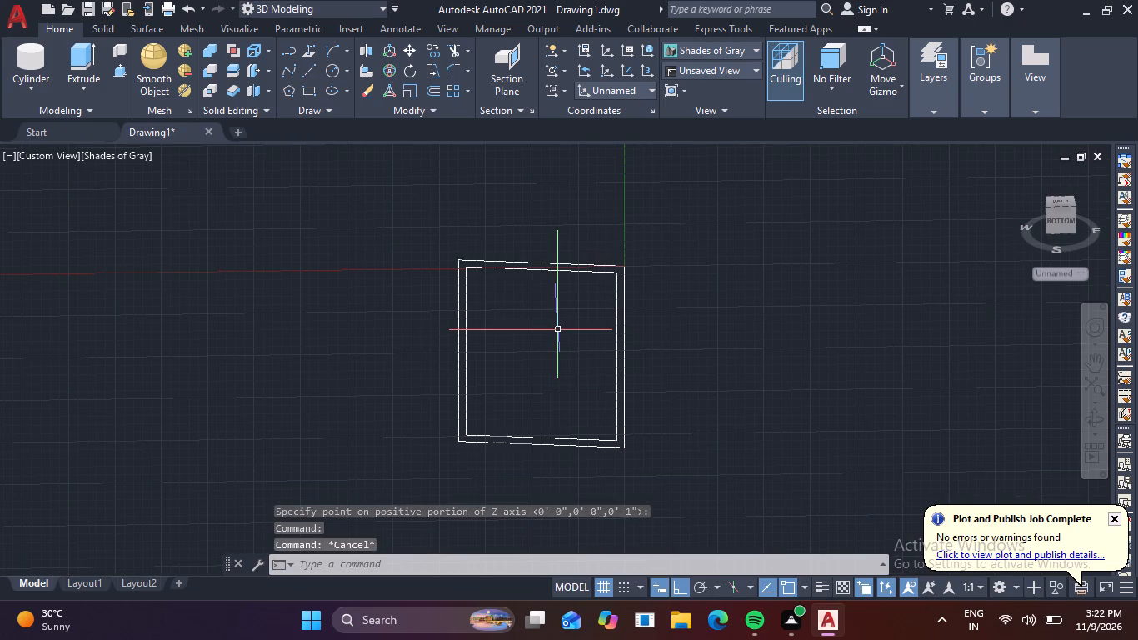
key(Escape)
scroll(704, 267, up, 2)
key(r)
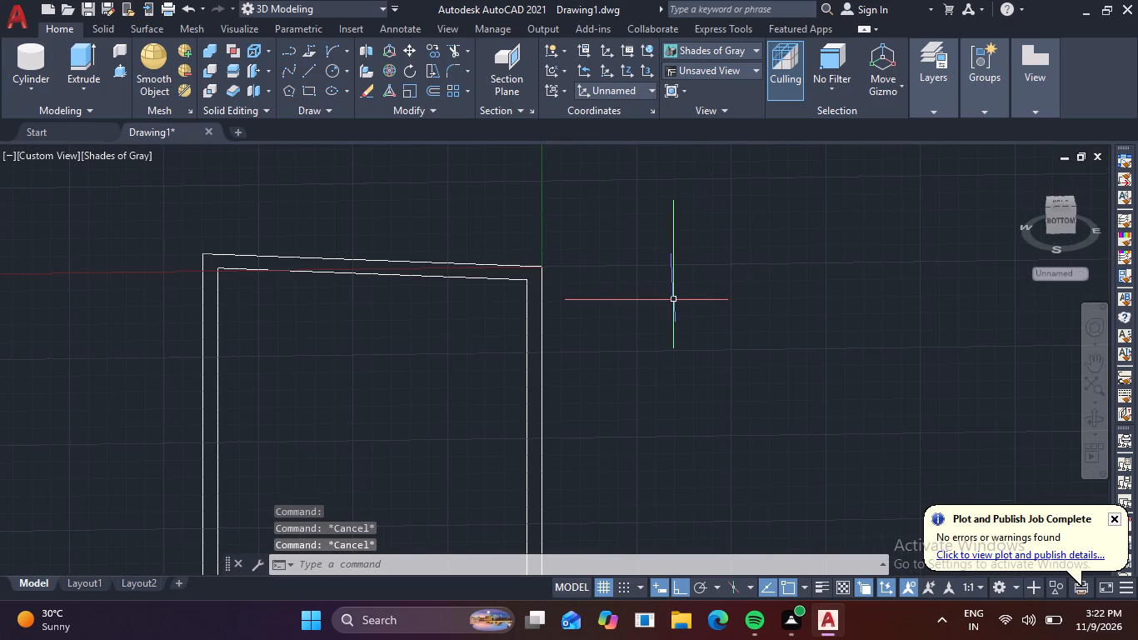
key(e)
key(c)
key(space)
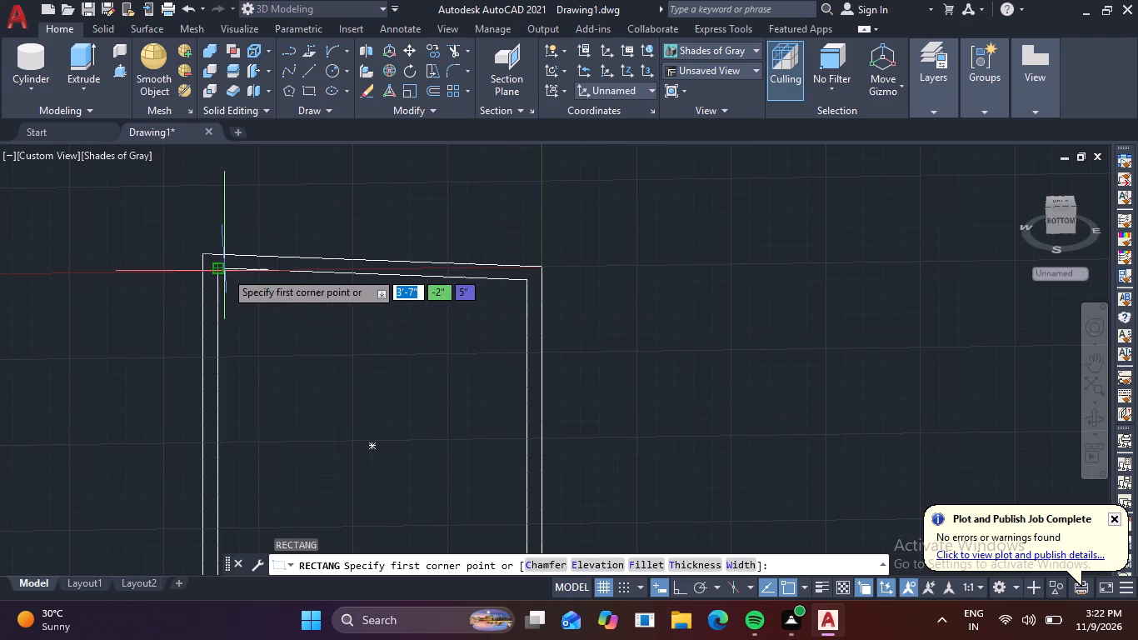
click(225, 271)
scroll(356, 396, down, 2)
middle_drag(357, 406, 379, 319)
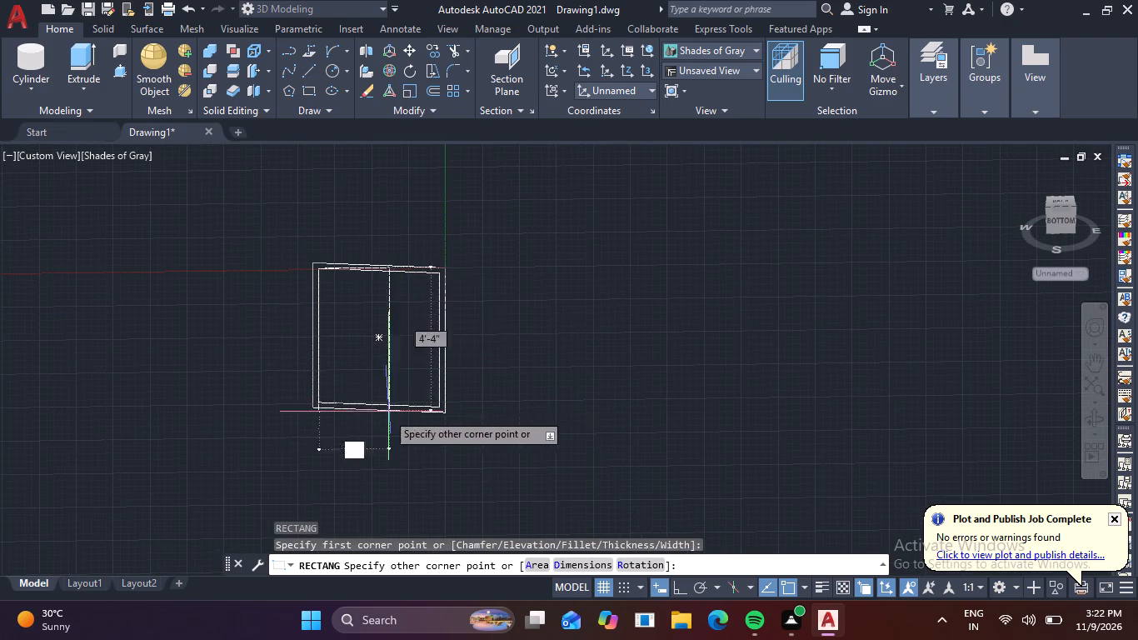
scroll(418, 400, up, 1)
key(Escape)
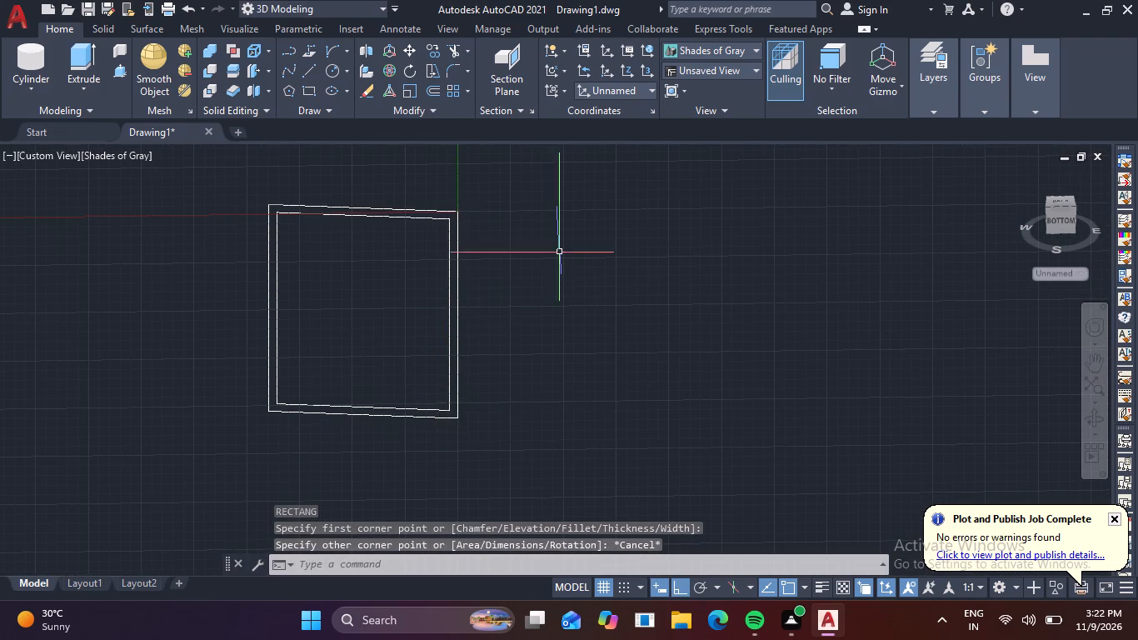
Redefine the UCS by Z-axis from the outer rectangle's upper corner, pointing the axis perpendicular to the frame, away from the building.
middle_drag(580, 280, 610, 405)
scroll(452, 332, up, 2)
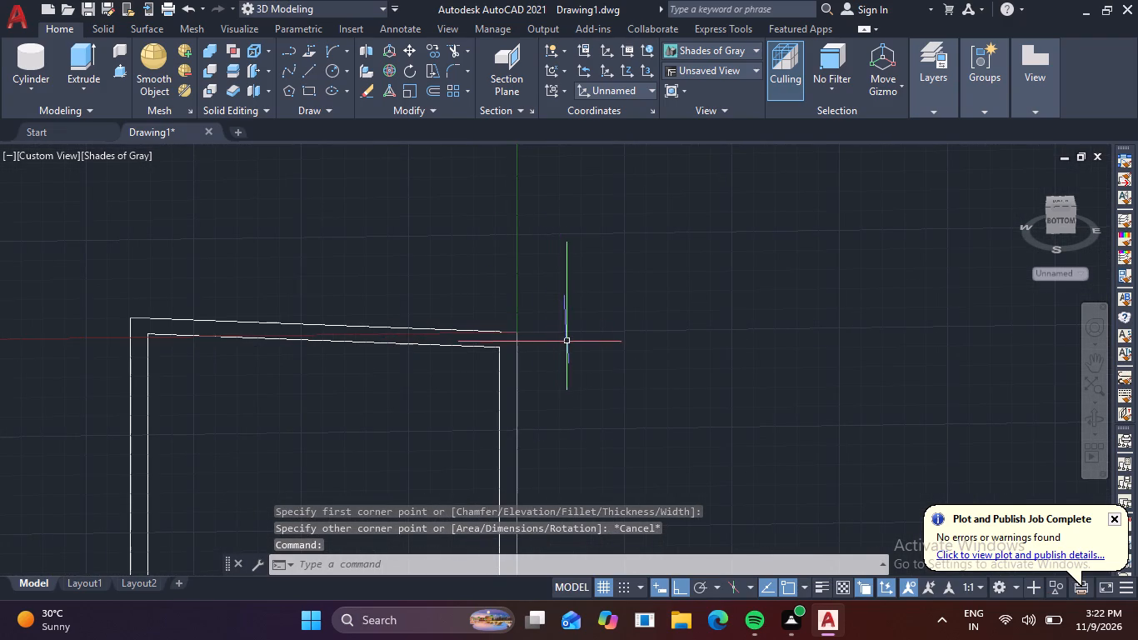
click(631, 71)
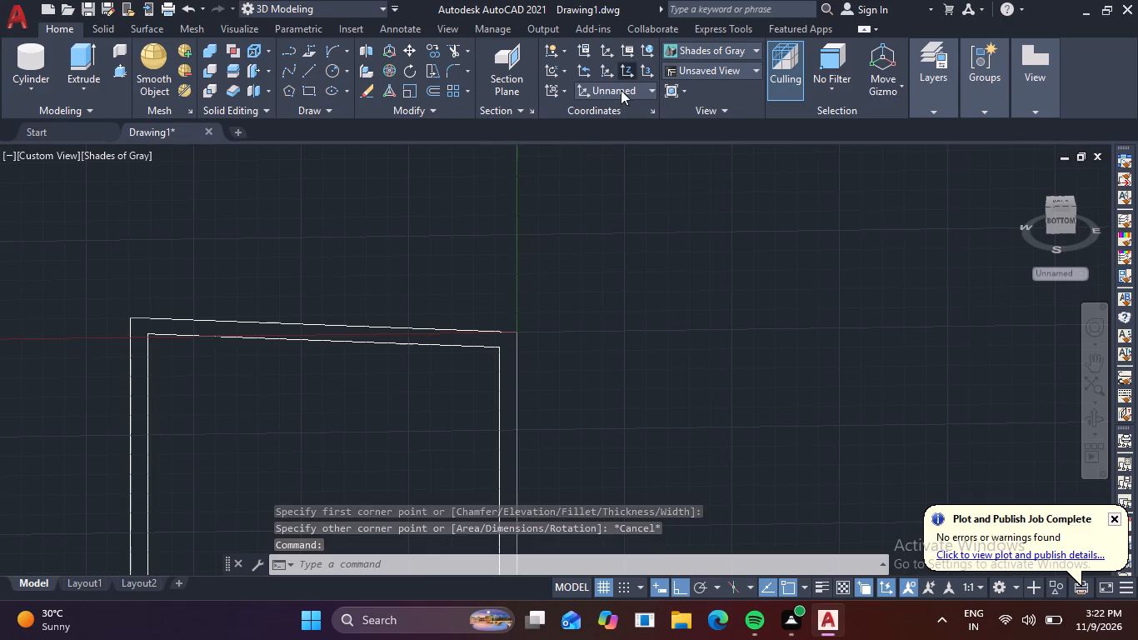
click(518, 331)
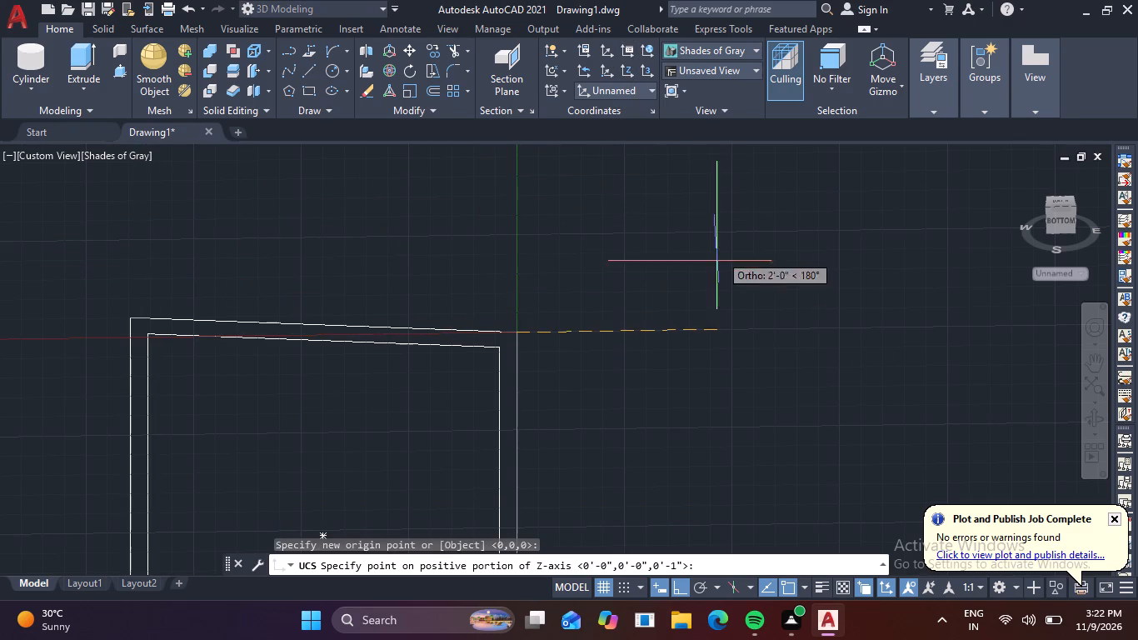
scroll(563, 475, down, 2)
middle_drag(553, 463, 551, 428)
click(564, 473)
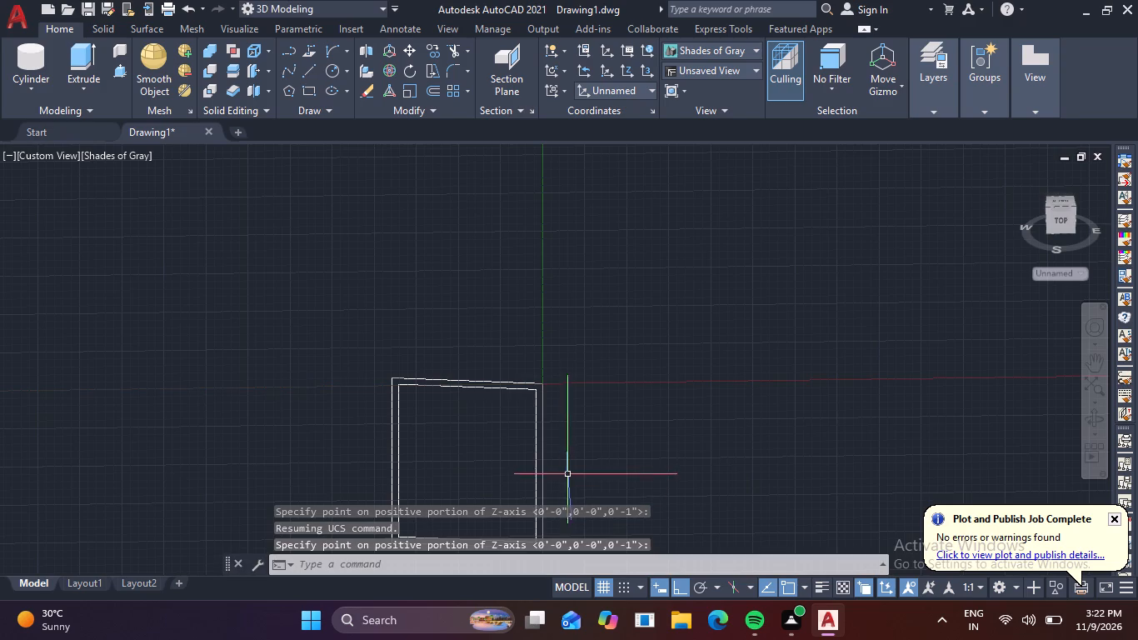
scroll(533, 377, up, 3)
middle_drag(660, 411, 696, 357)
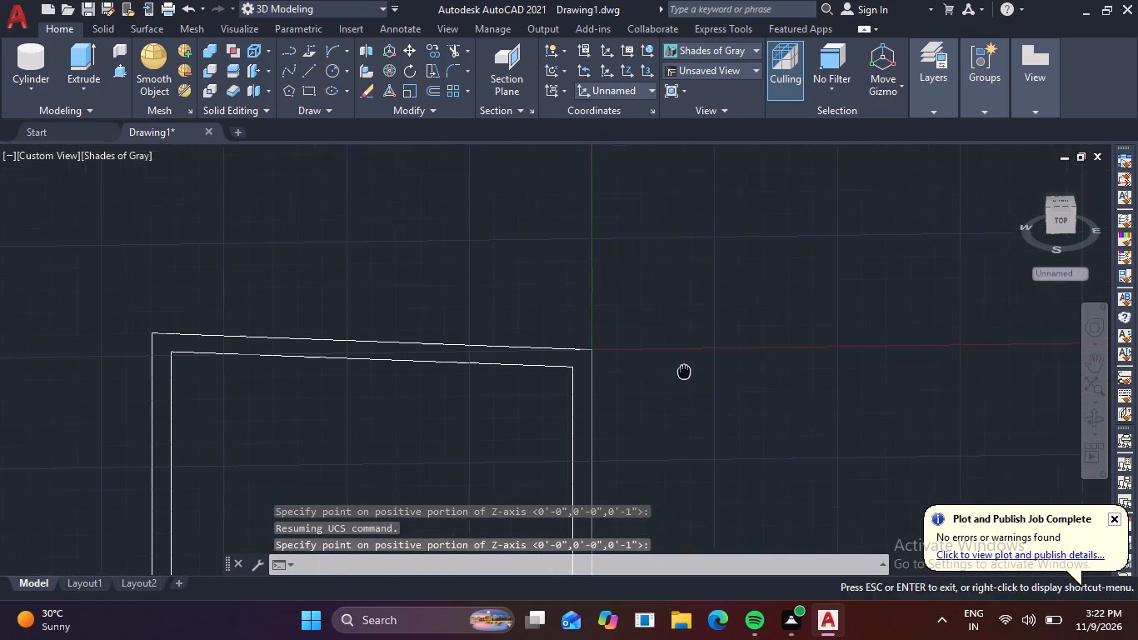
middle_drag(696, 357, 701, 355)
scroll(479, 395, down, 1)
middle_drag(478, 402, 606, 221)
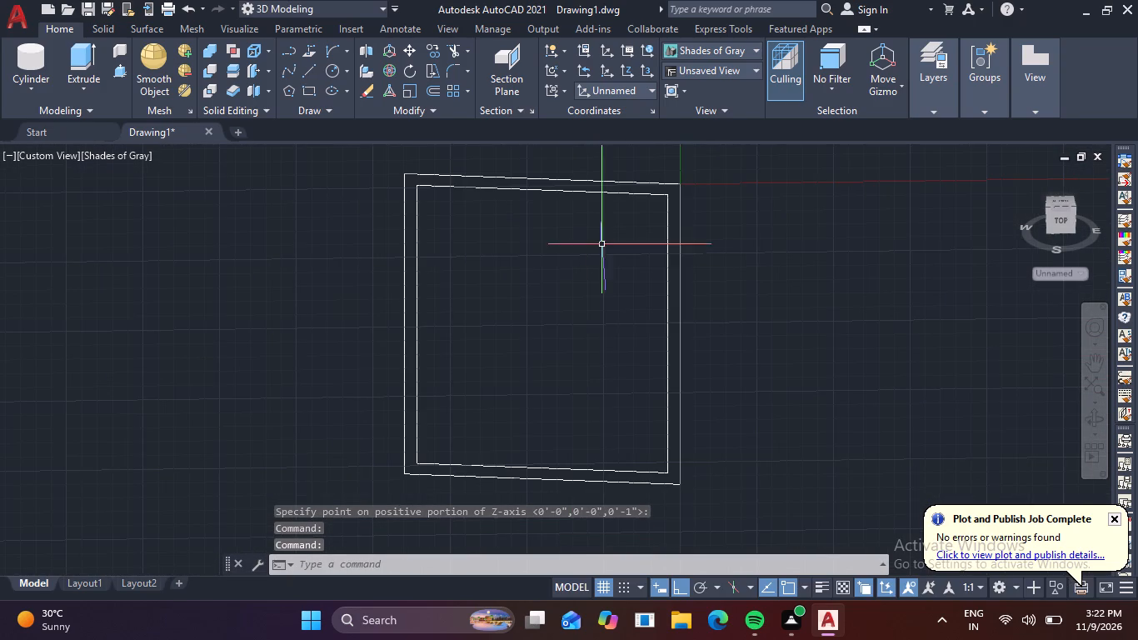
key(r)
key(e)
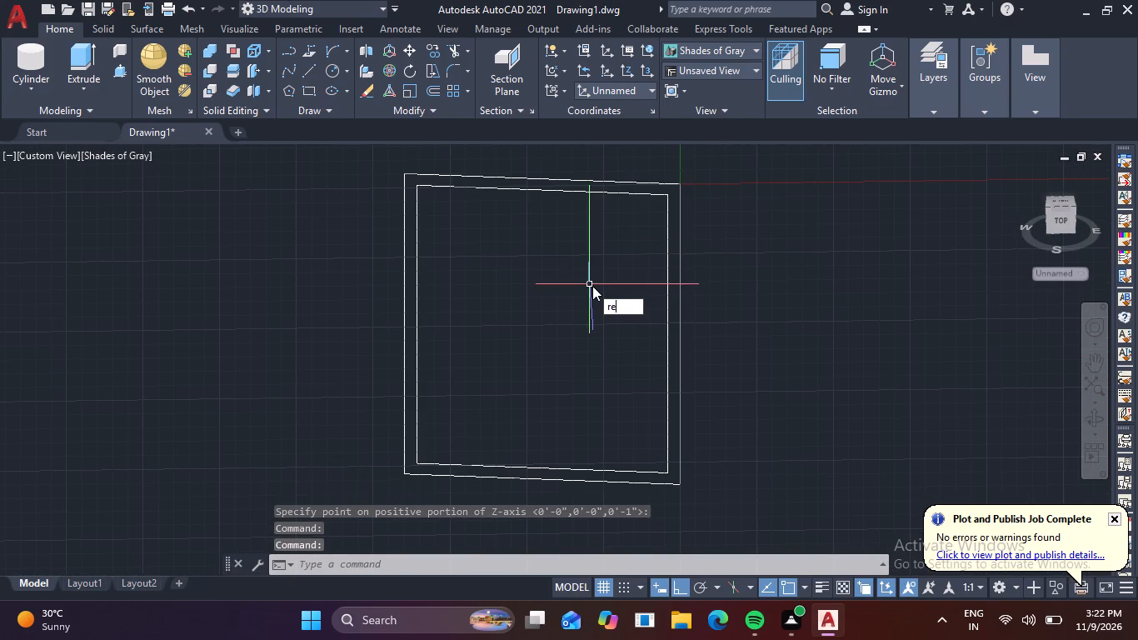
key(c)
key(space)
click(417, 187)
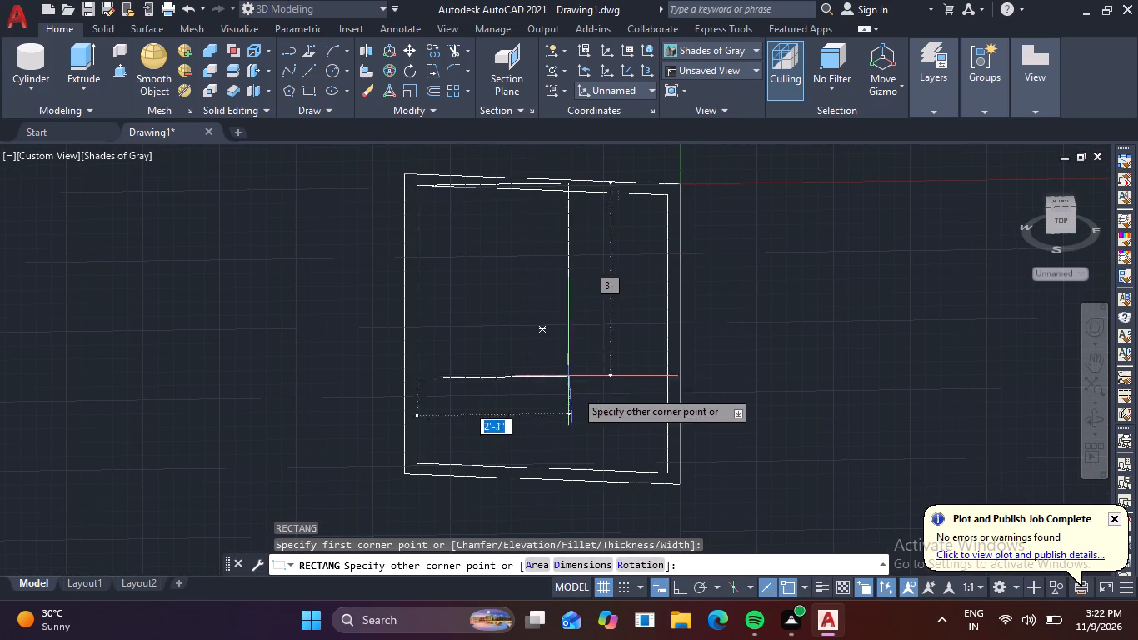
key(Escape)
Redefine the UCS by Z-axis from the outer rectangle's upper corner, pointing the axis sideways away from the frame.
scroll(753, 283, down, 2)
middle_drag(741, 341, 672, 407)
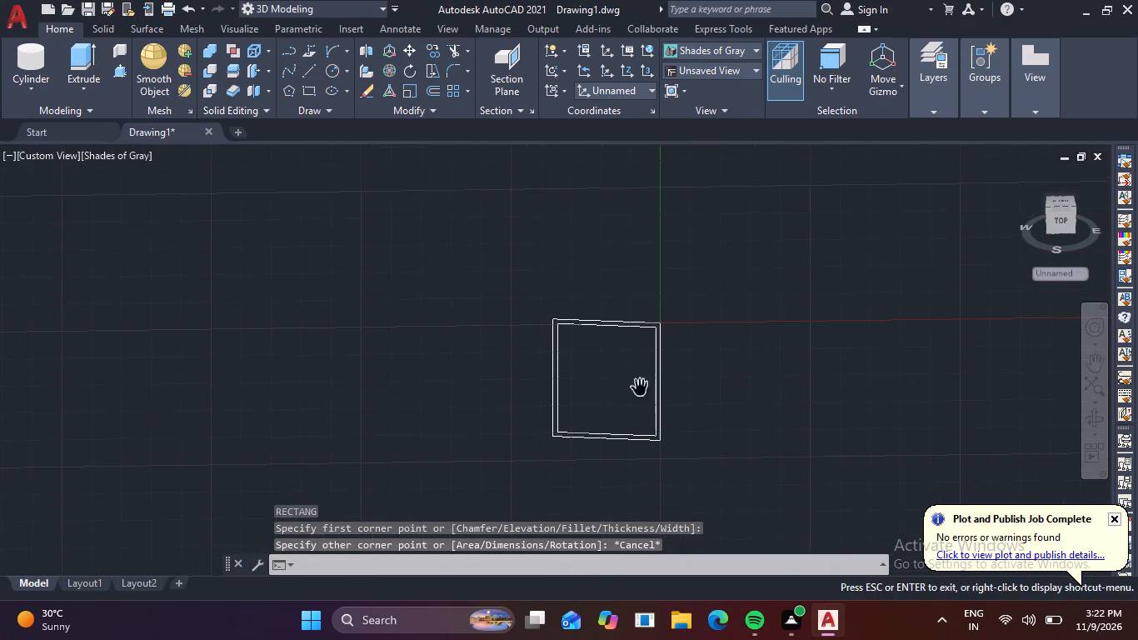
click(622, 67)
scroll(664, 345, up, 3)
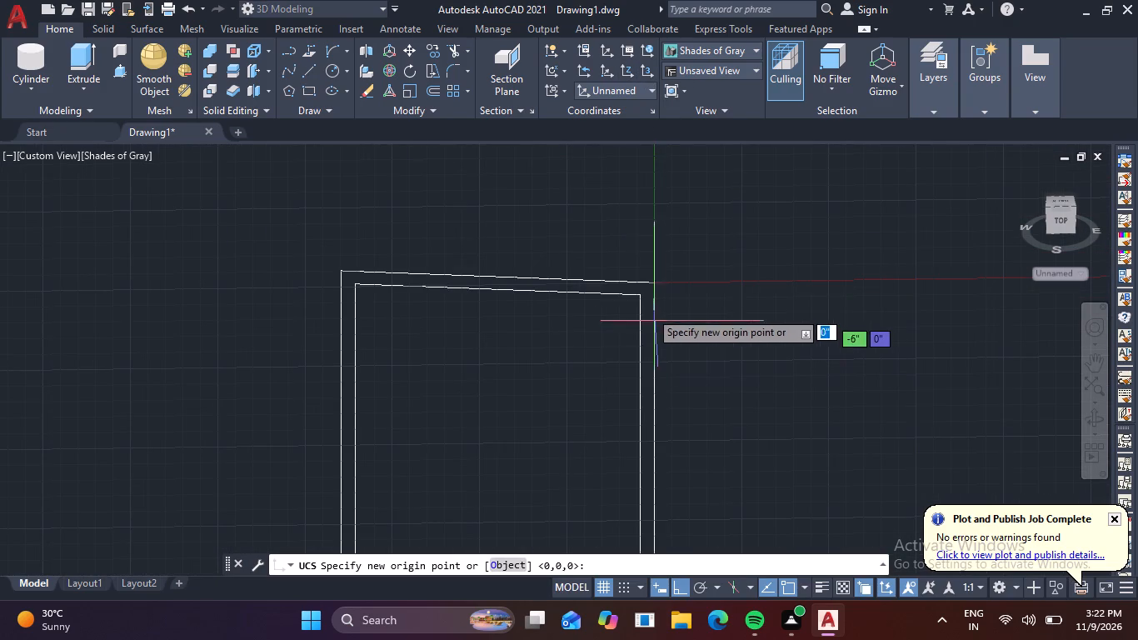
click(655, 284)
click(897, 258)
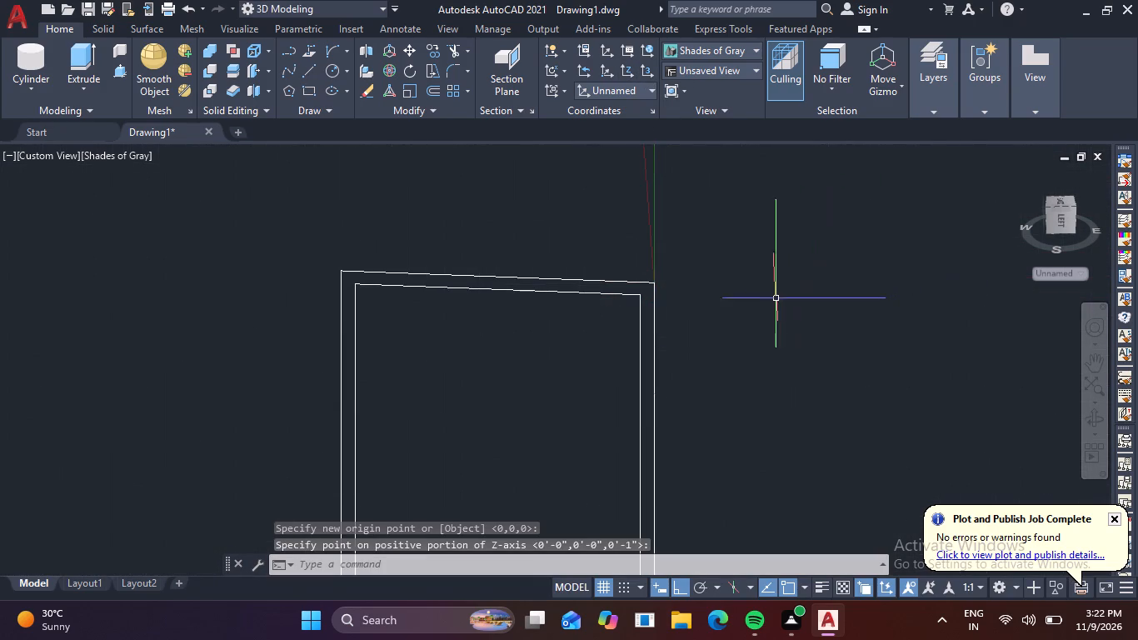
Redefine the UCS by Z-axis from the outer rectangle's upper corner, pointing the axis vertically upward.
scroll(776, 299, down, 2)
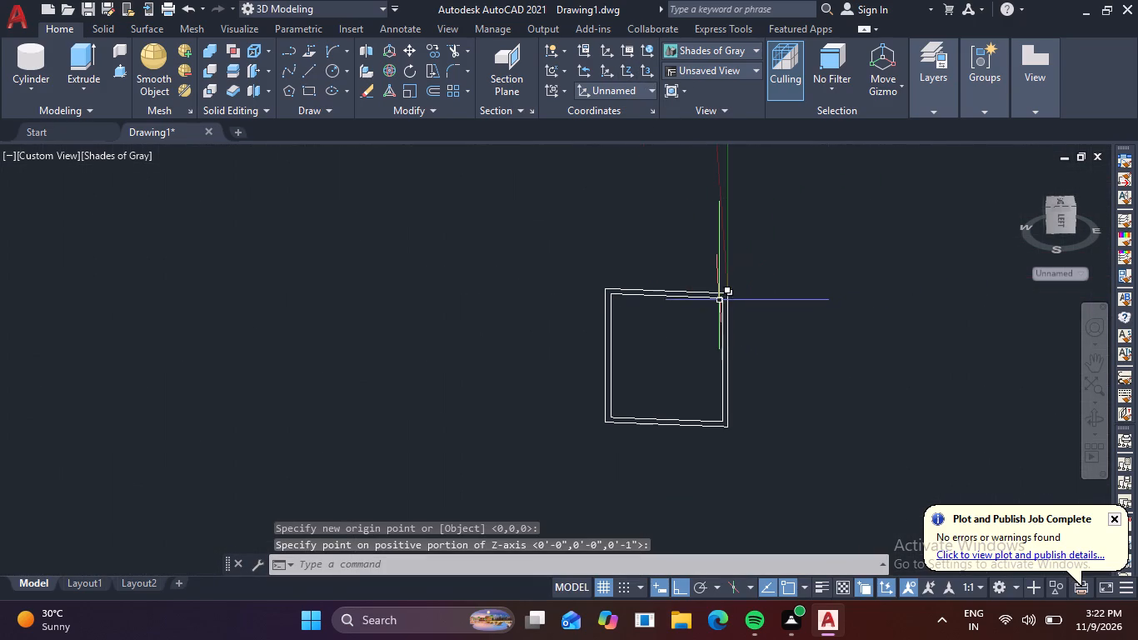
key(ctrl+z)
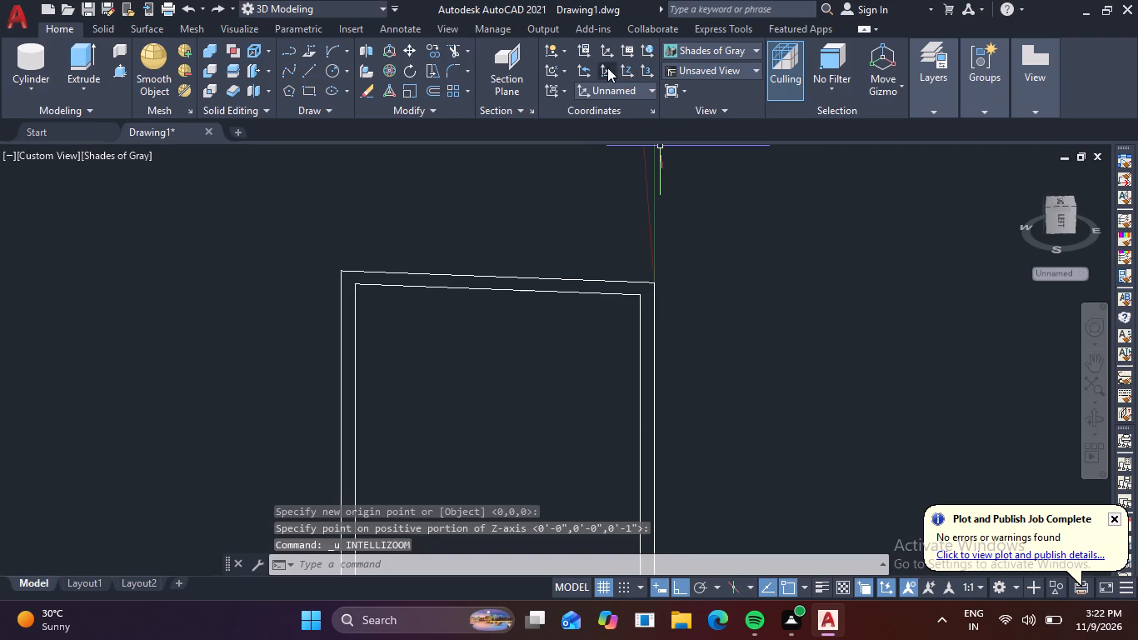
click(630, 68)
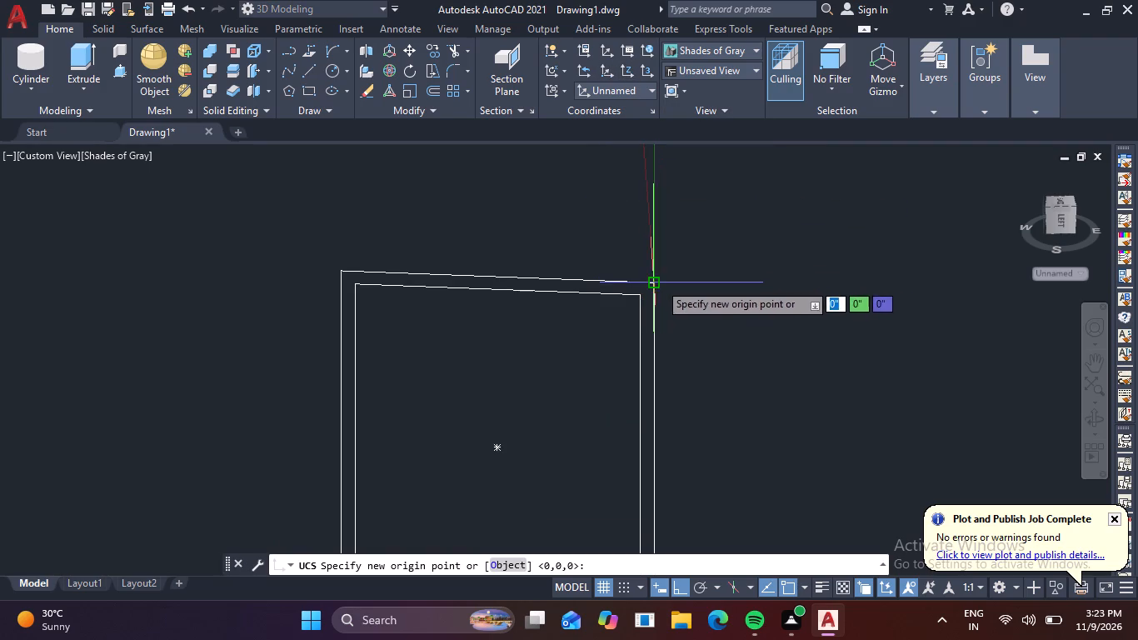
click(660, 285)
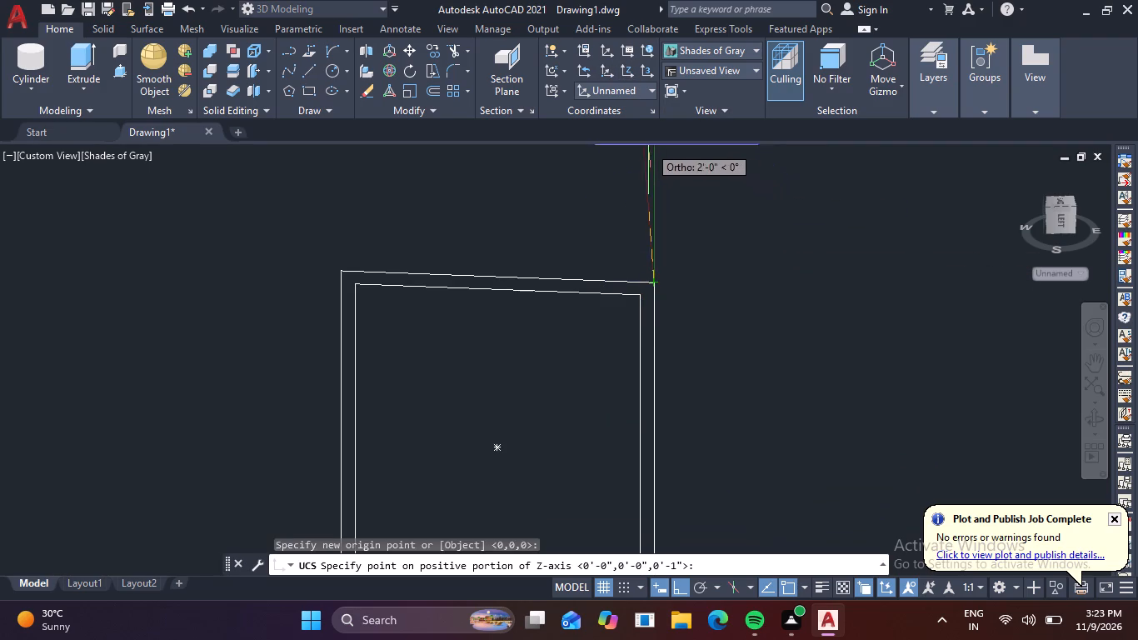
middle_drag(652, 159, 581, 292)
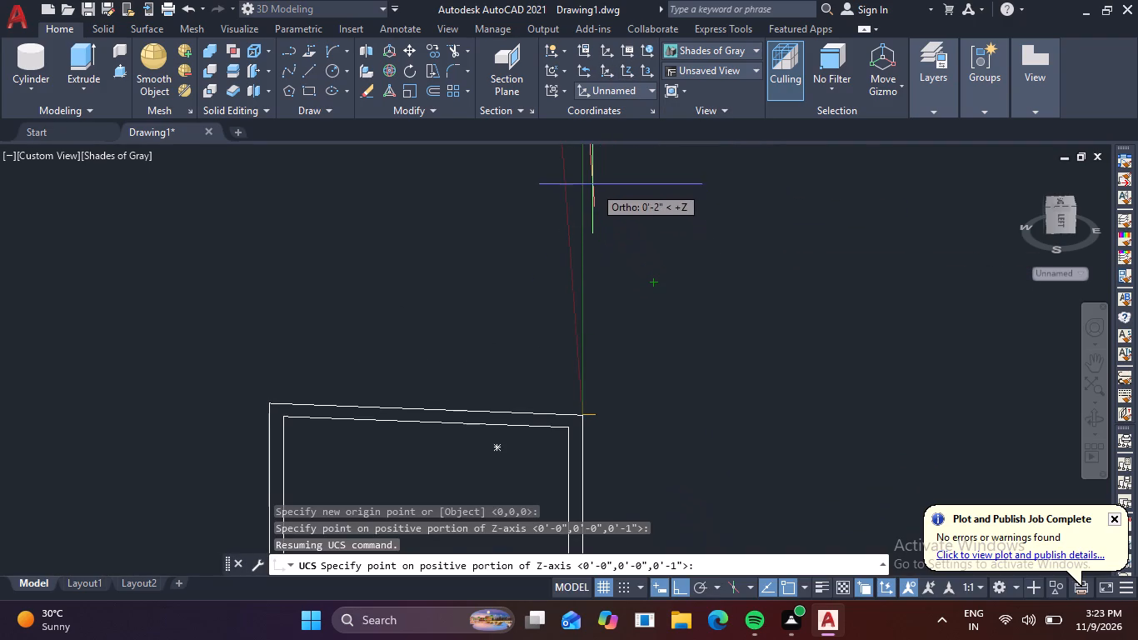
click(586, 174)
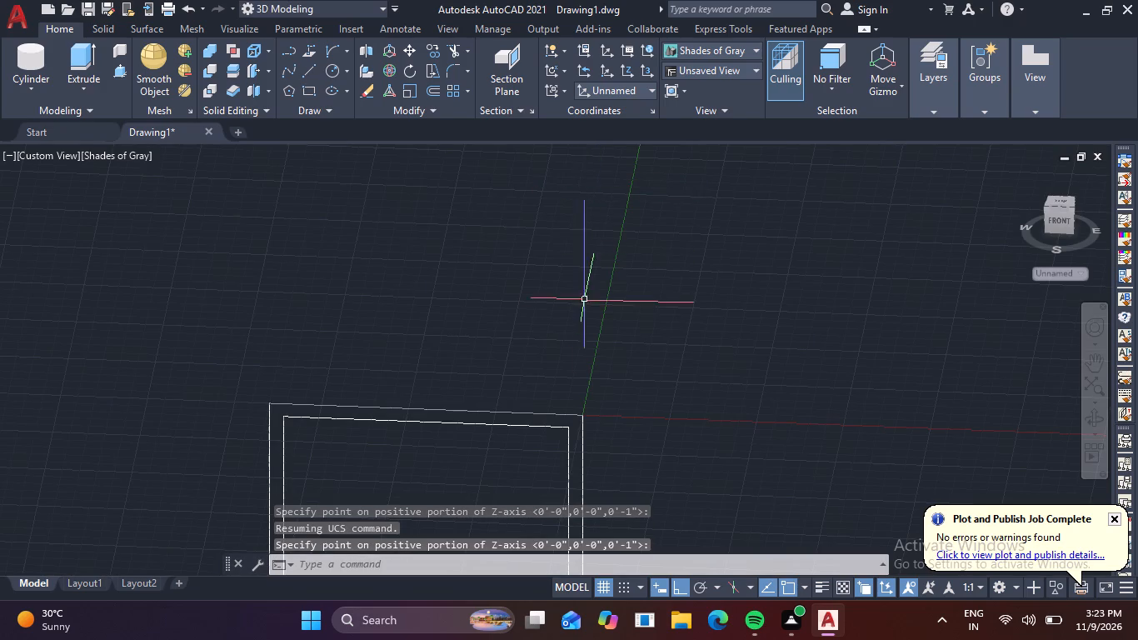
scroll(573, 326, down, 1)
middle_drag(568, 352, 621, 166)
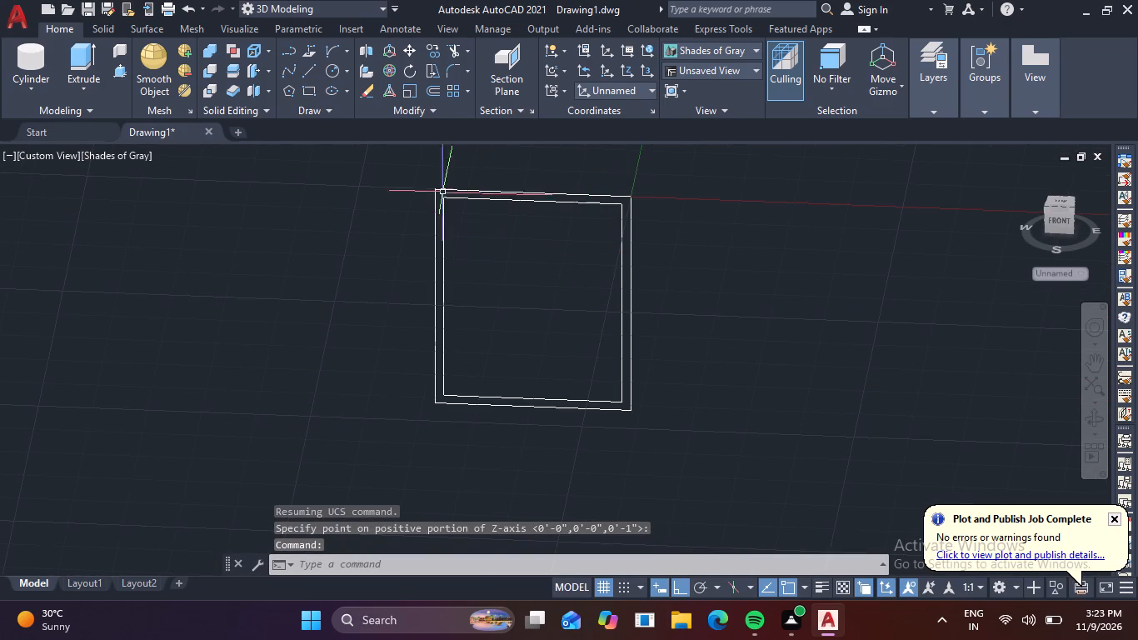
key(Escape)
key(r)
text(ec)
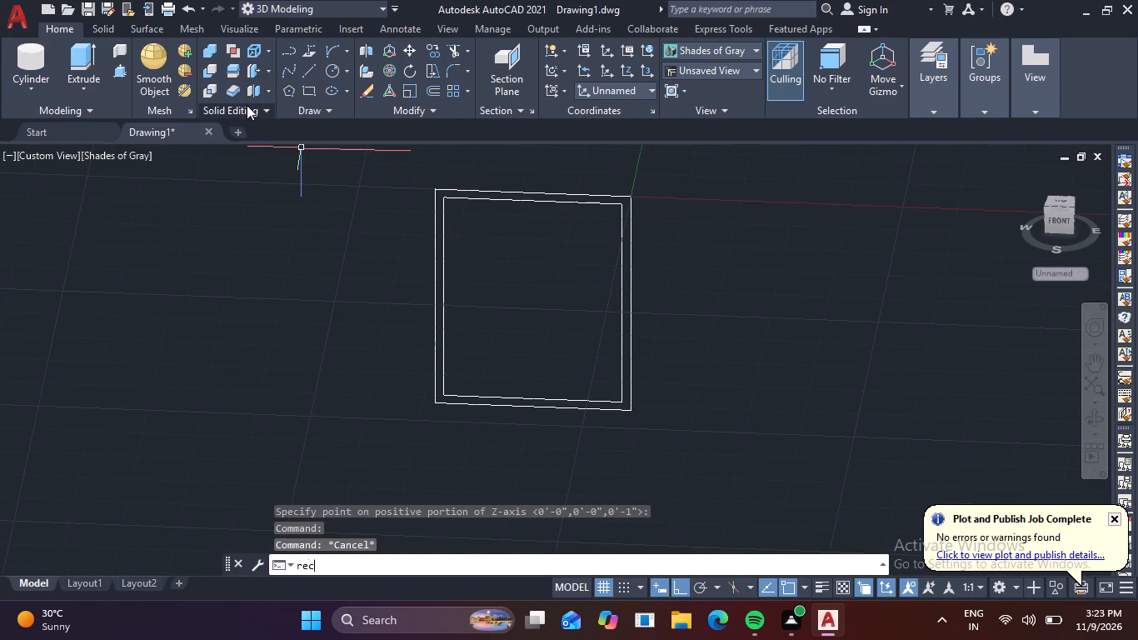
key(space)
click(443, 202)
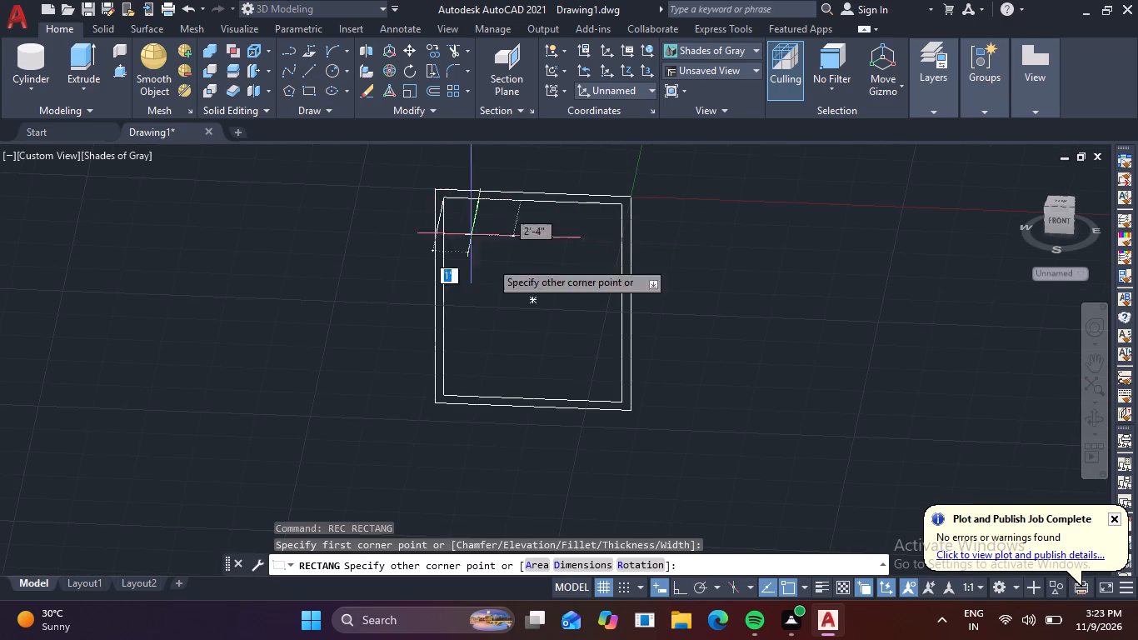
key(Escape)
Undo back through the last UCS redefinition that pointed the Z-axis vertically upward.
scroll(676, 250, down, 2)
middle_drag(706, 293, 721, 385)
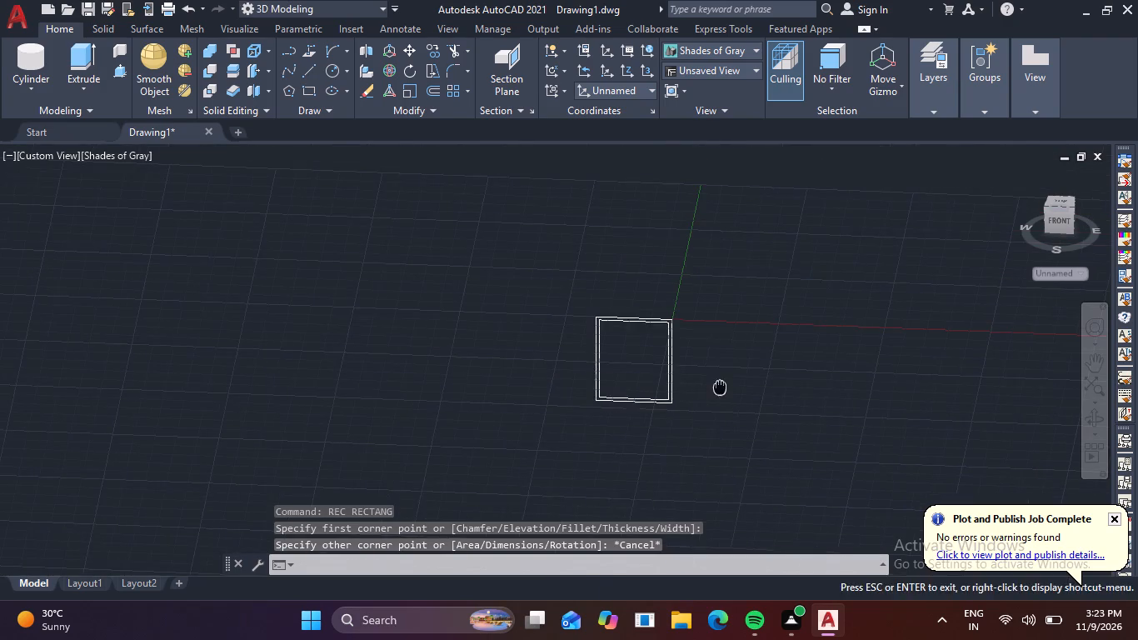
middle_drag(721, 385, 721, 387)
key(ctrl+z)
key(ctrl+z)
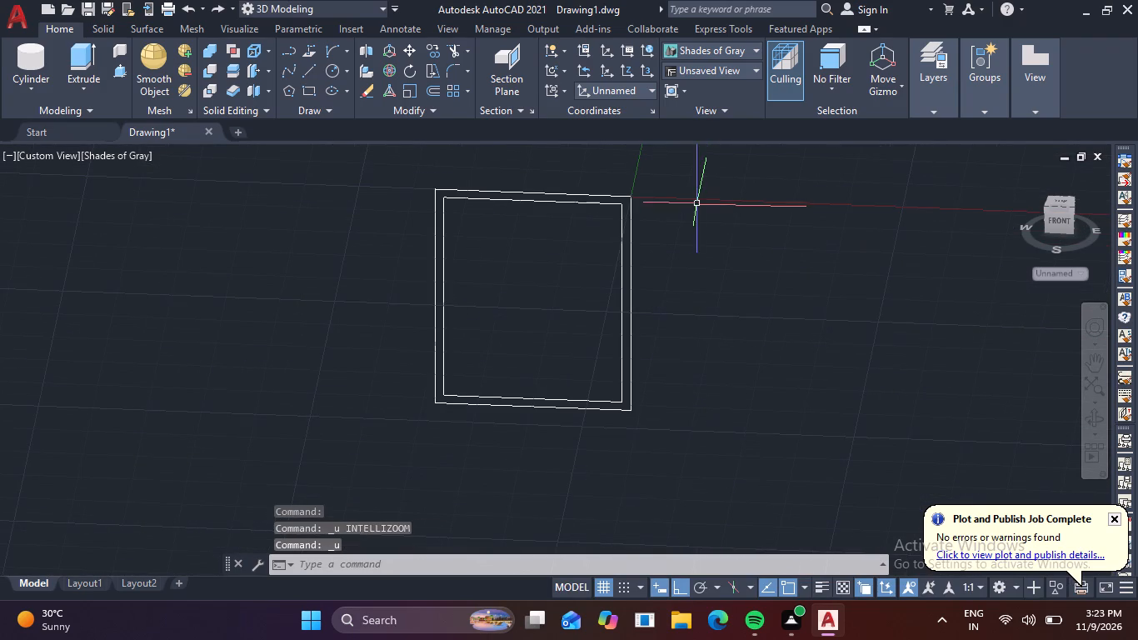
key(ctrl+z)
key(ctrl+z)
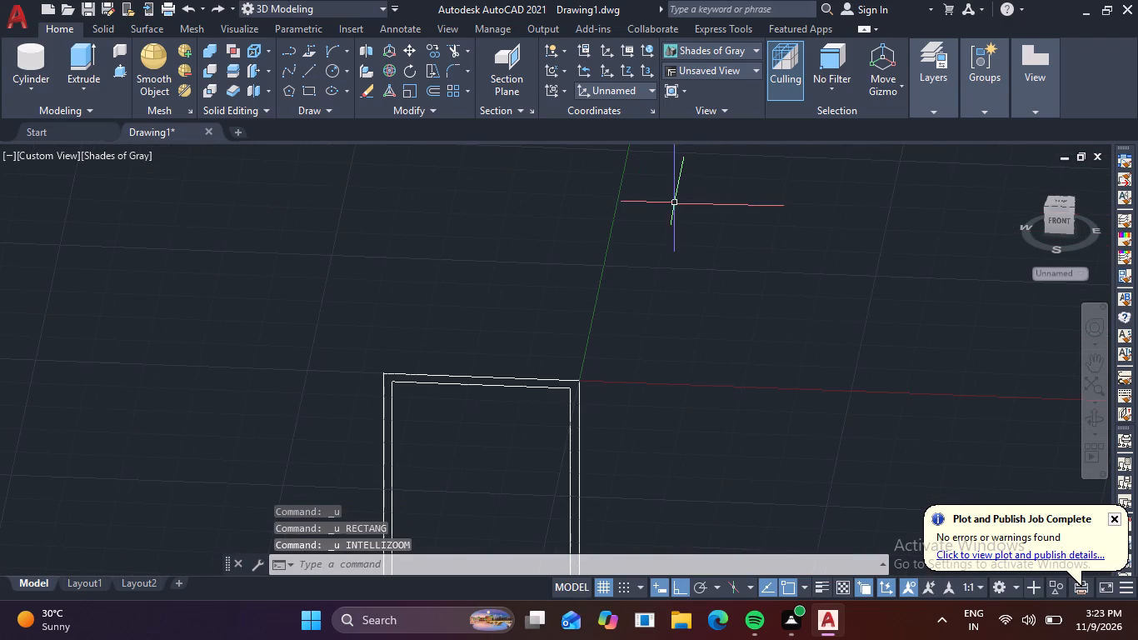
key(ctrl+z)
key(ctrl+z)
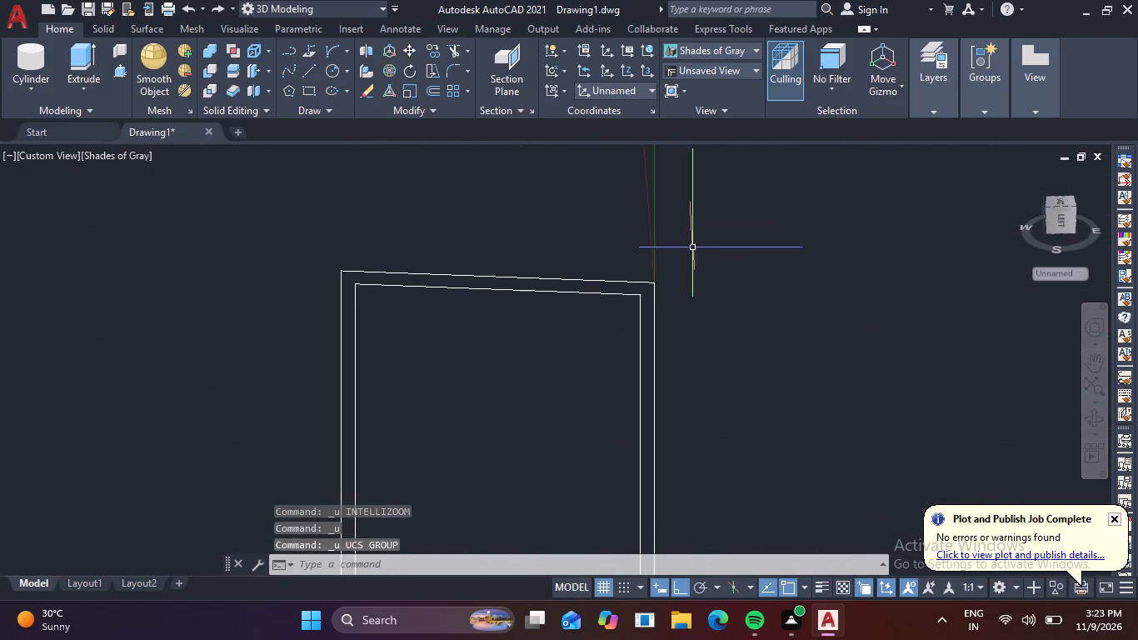
Redefine the UCS by Z-axis from the outer rectangle's upper corner, pointing the axis perpendicular to the frame toward the building.
click(626, 70)
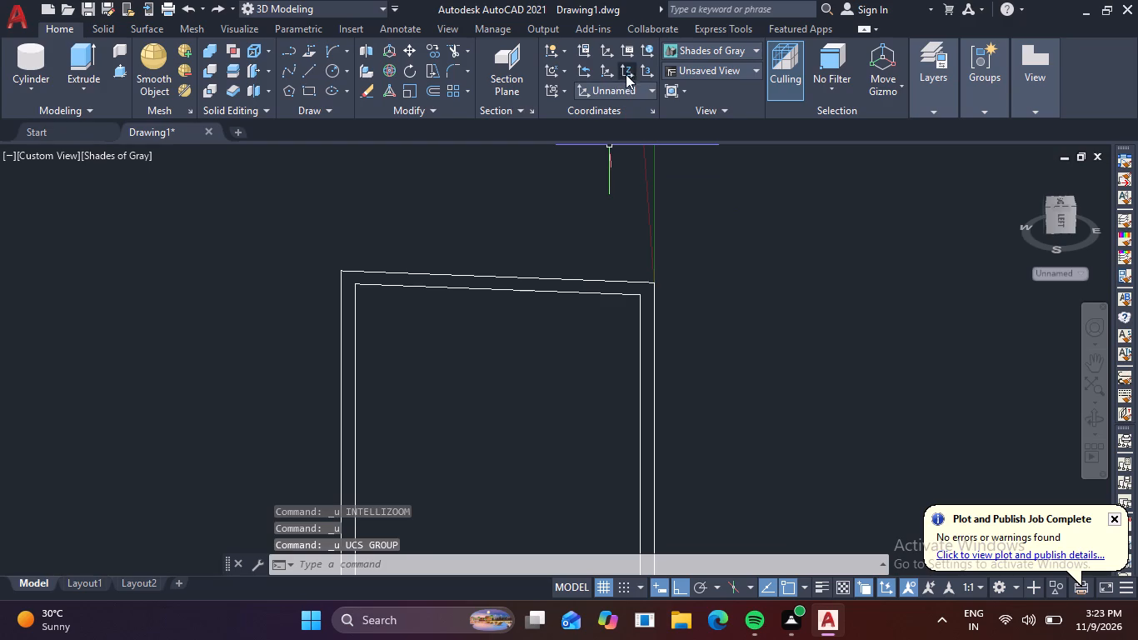
click(655, 292)
middle_drag(637, 197, 629, 352)
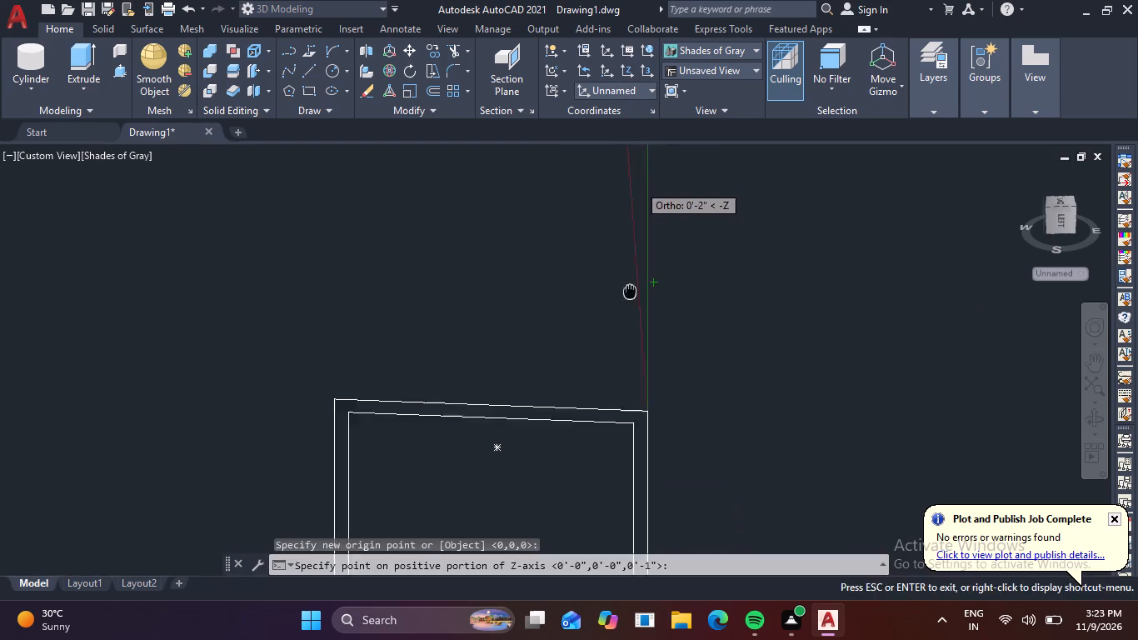
middle_drag(629, 352, 620, 404)
click(613, 215)
scroll(618, 319, down, 2)
middle_drag(627, 356, 632, 263)
scroll(615, 349, up, 3)
key(Escape)
key(Escape)
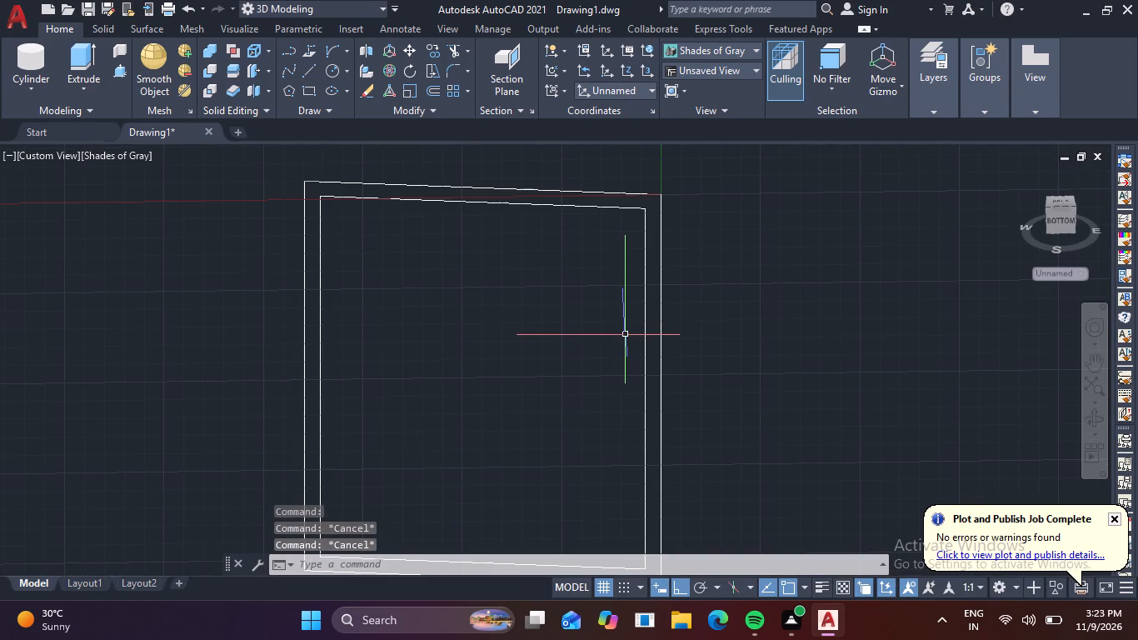
key(Escape)
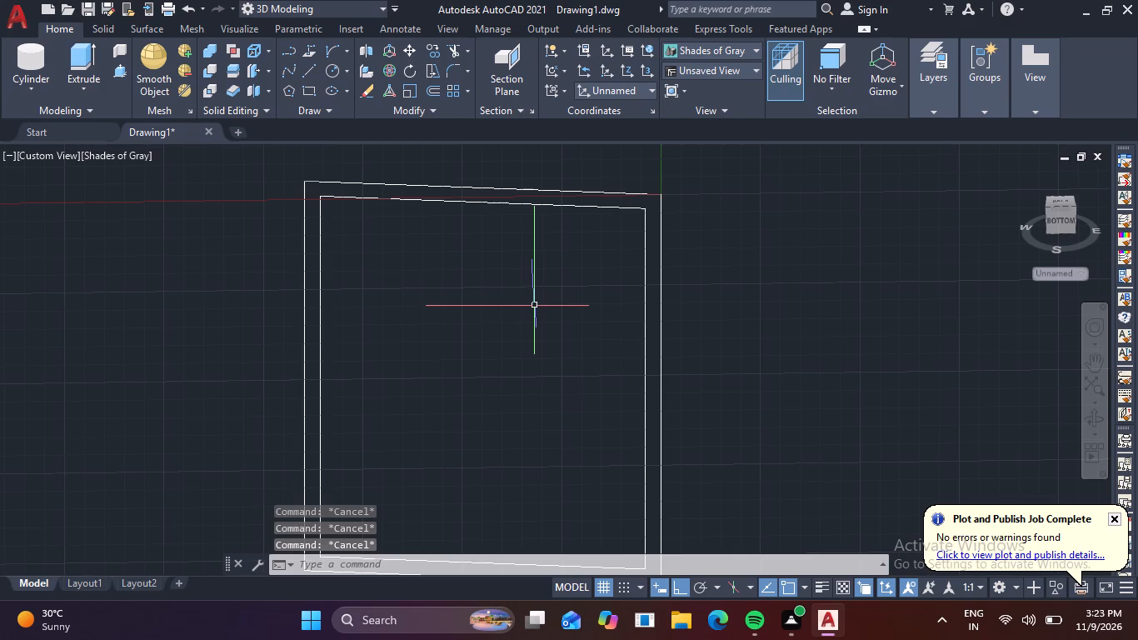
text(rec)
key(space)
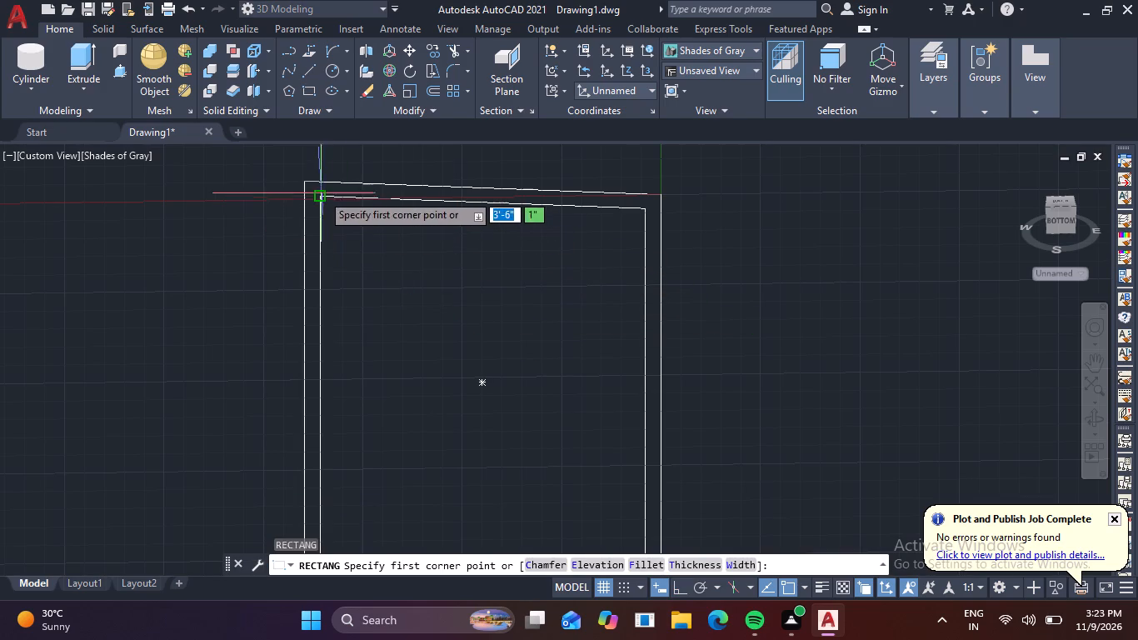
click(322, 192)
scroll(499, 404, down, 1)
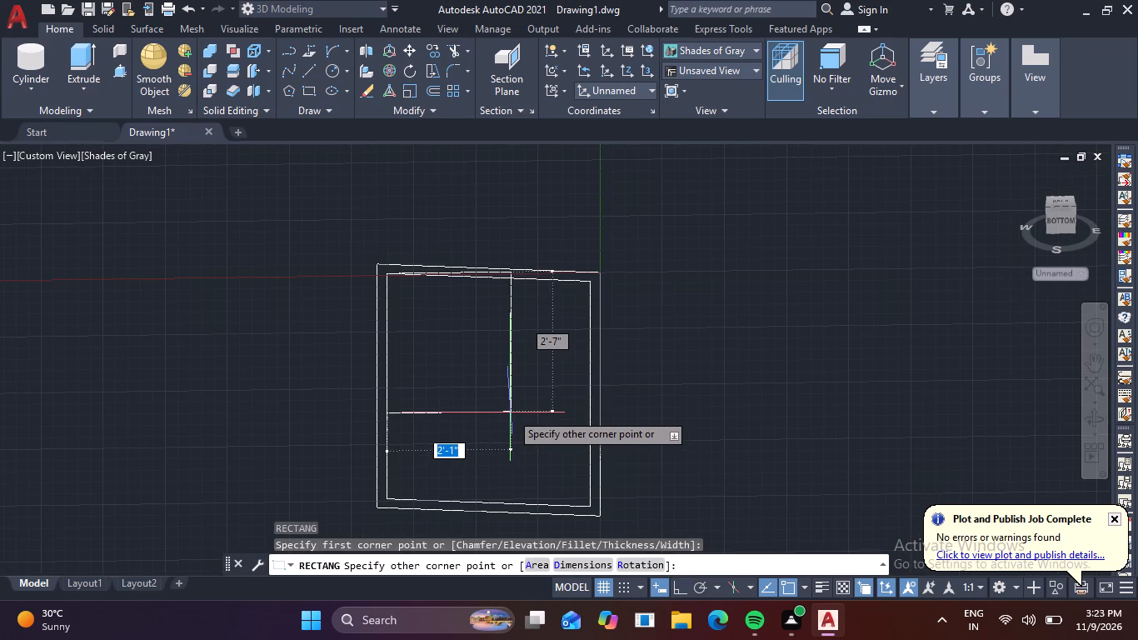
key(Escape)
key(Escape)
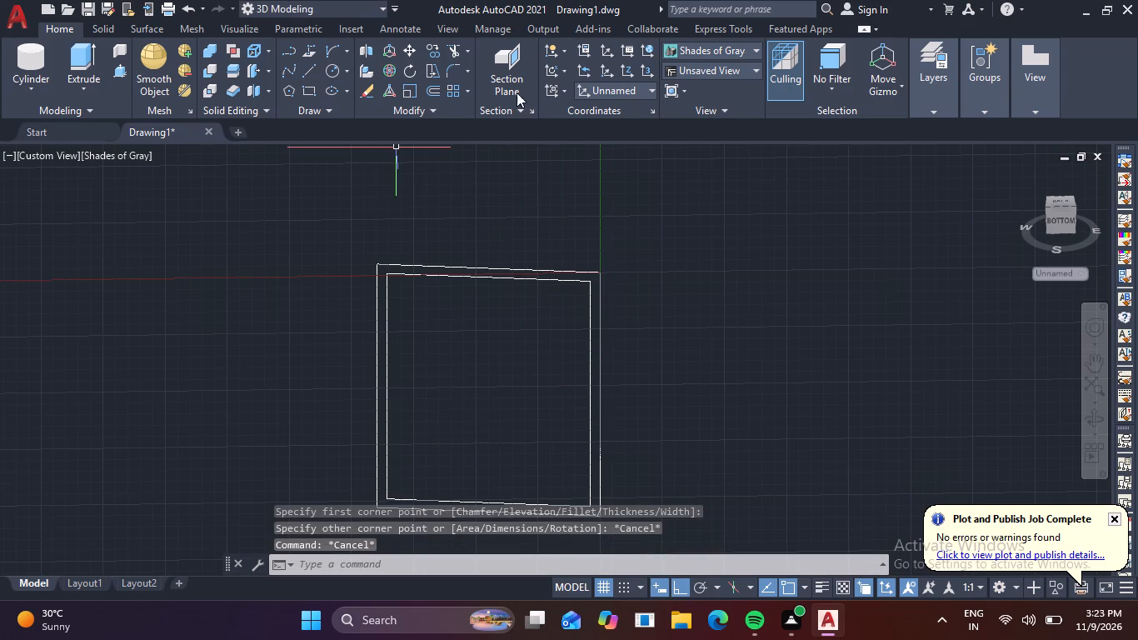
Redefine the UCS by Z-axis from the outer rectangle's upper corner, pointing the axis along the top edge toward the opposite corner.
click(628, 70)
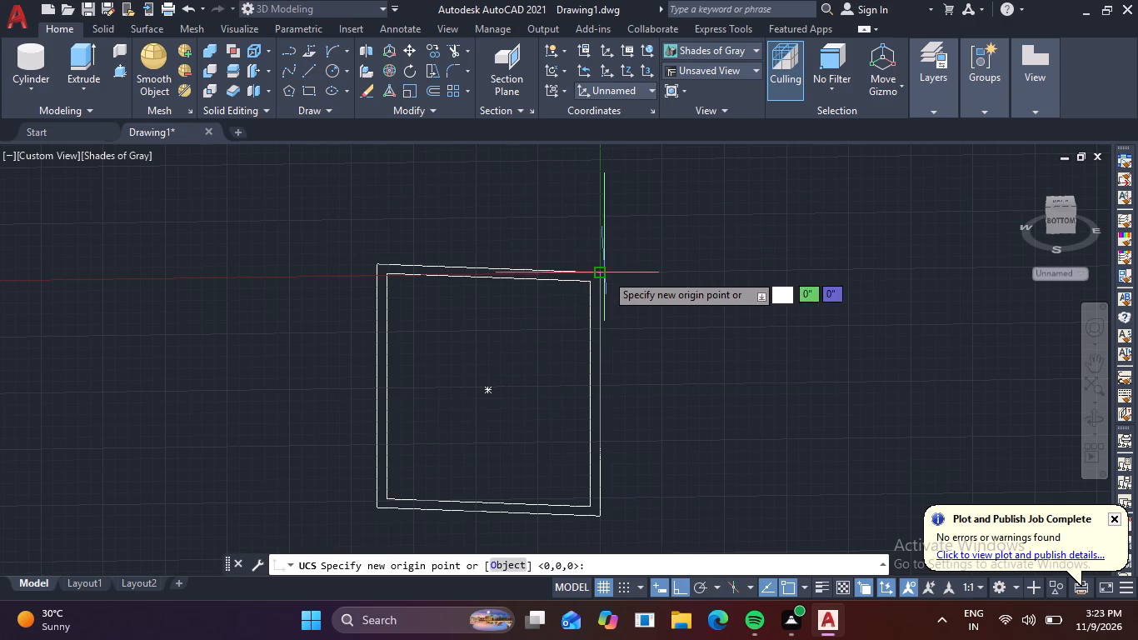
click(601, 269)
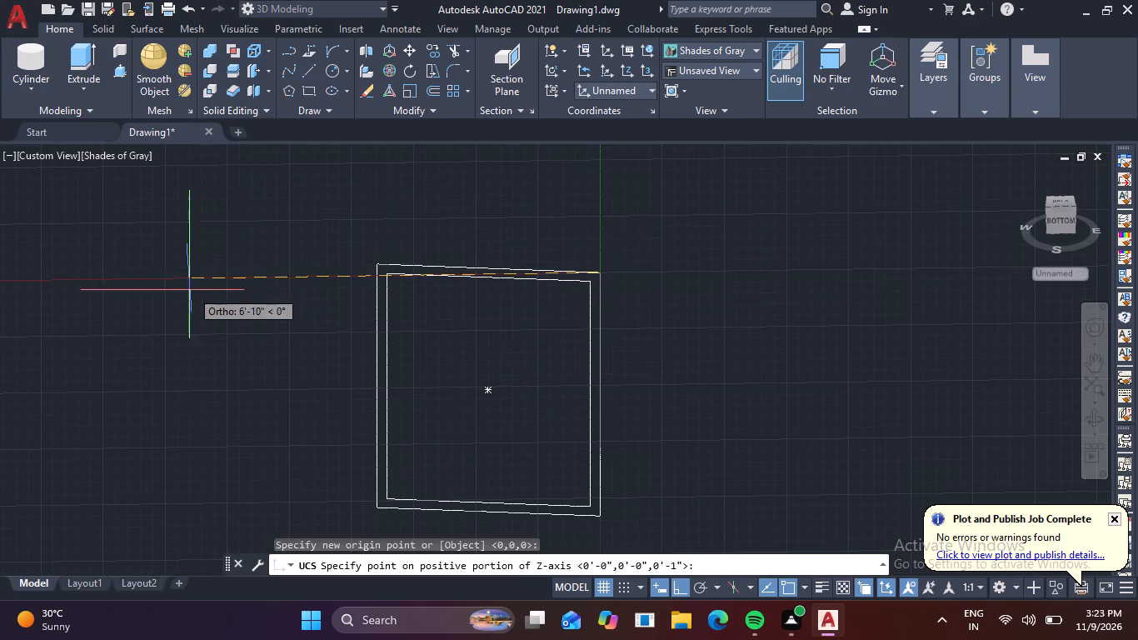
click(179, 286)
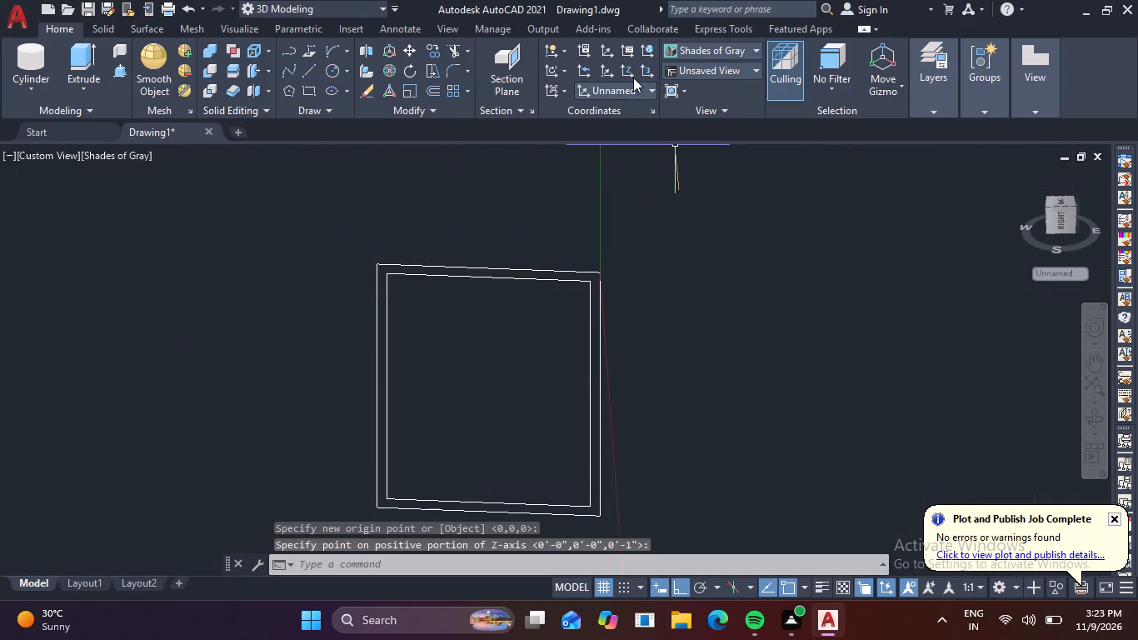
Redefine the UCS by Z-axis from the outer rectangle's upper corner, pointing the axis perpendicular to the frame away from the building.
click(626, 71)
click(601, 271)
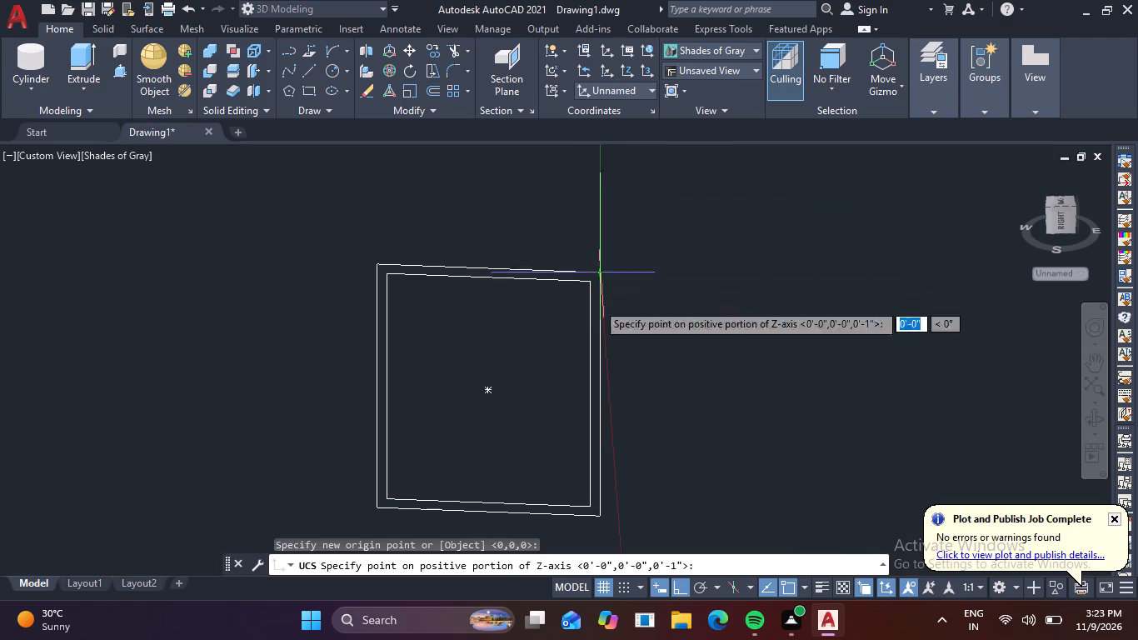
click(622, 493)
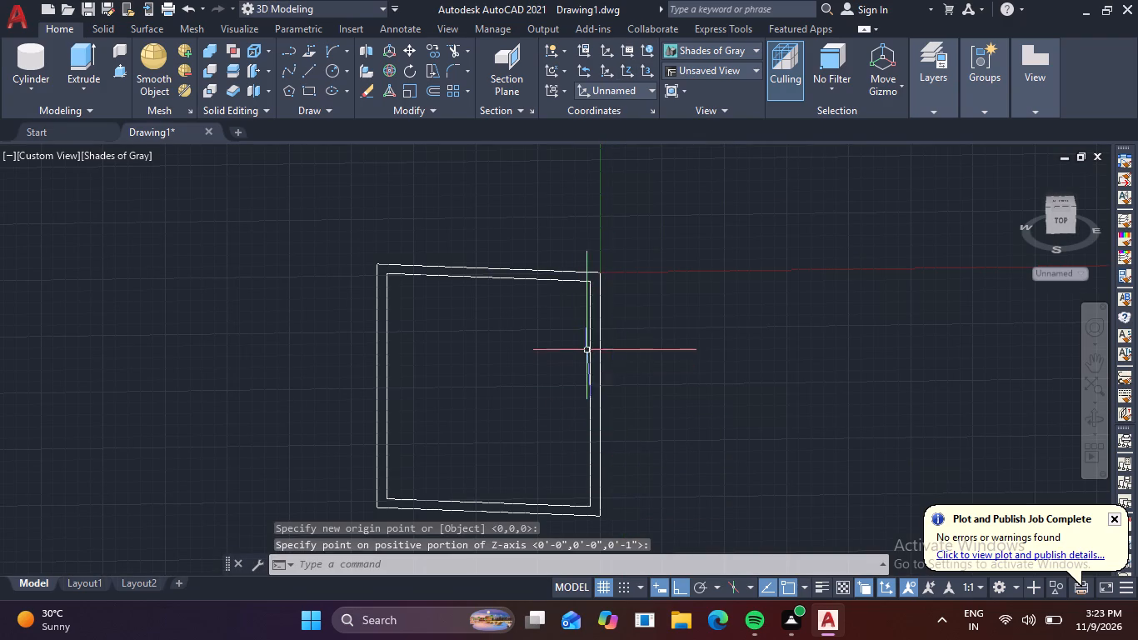
Examine how the two frame rectangles and the UCS are oriented relative to the building.
scroll(651, 312, down, 4)
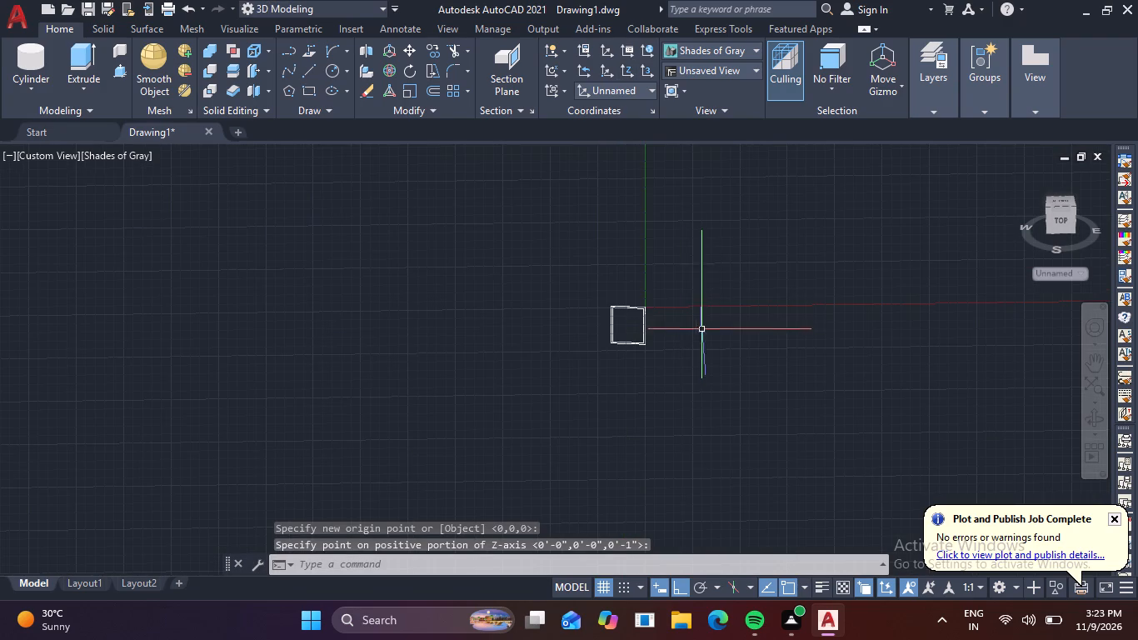
shift+middle_drag(696, 346, 694, 346)
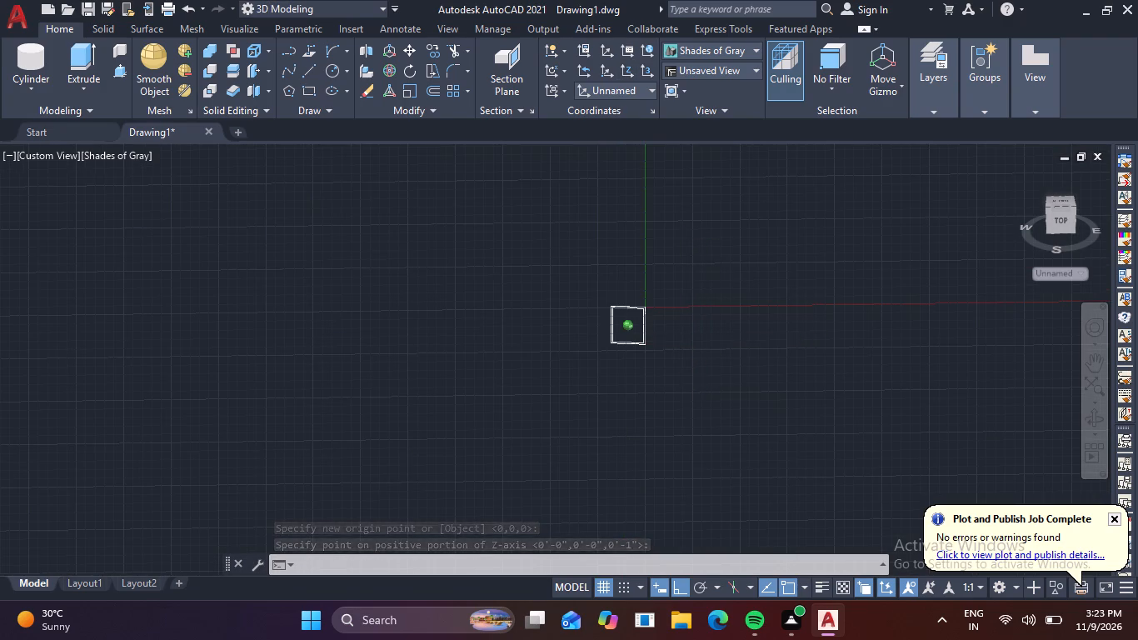
shift+middle_drag(694, 346, 801, 291)
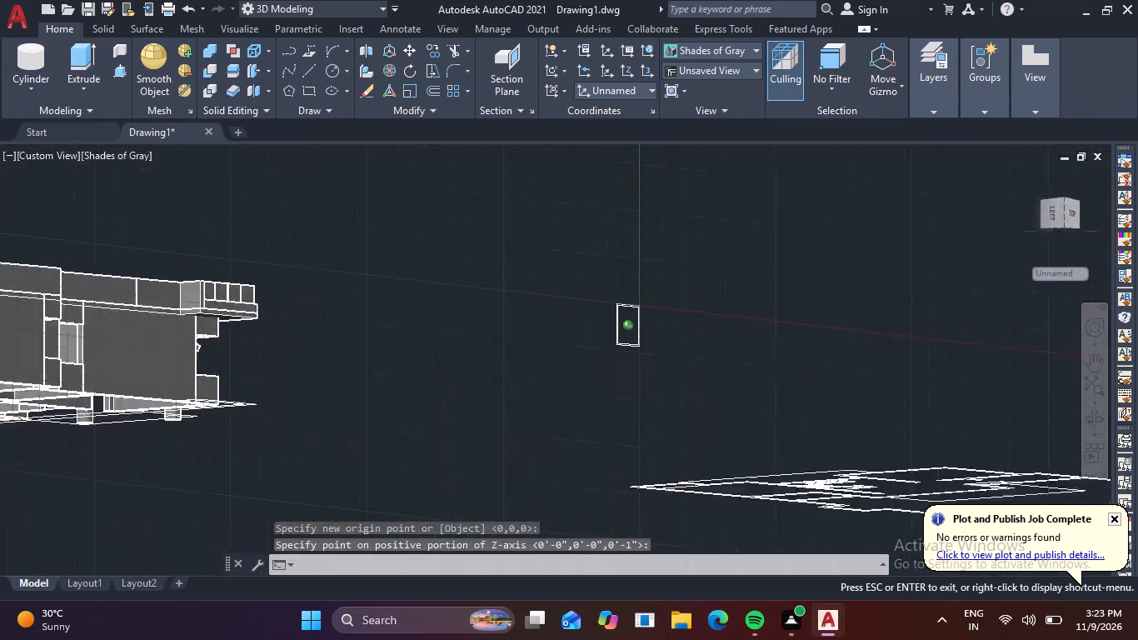
shift+middle_drag(801, 291, 643, 354)
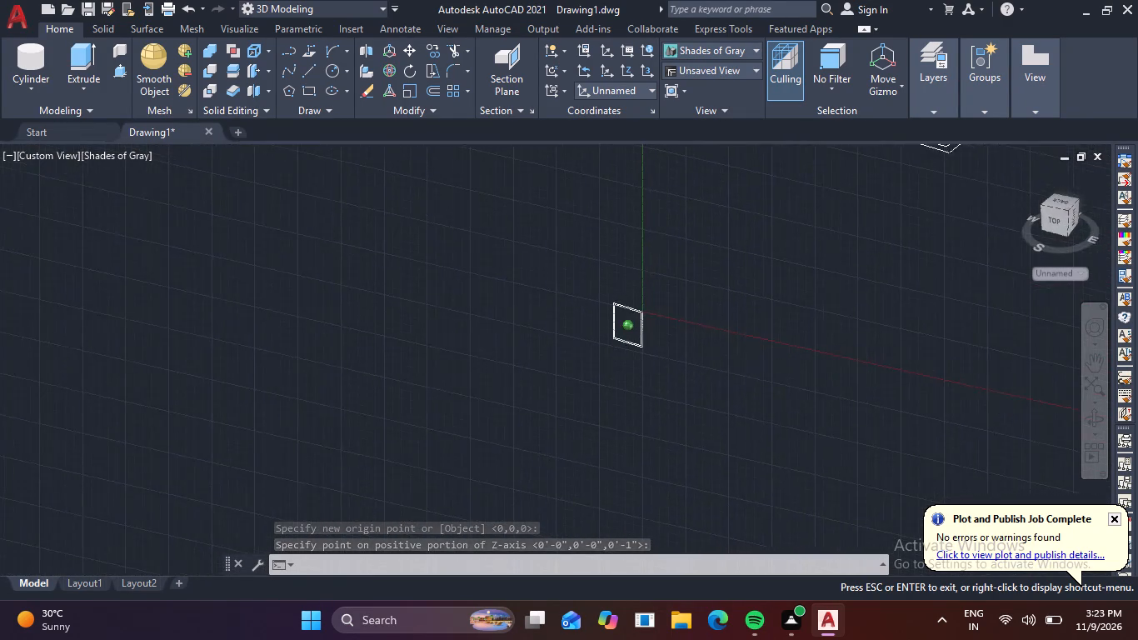
shift+middle_drag(643, 354, 705, 375)
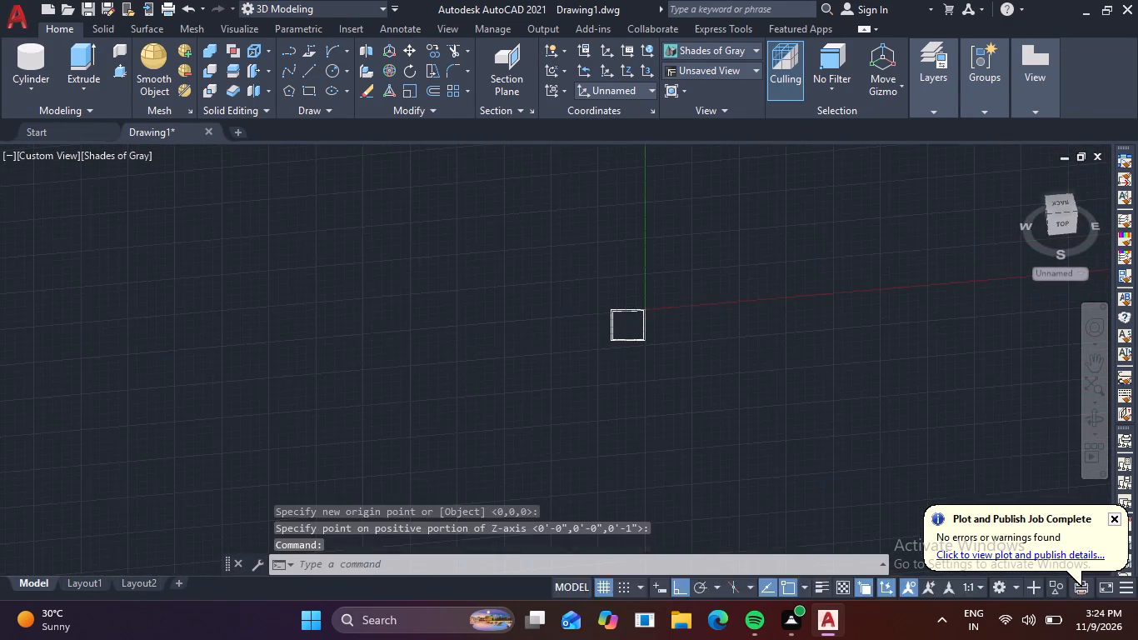
shift+middle_drag(709, 348, 712, 318)
shift+middle_click(712, 312)
shift+middle_drag(715, 306, 724, 269)
scroll(645, 348, up, 3)
scroll(654, 213, up, 4)
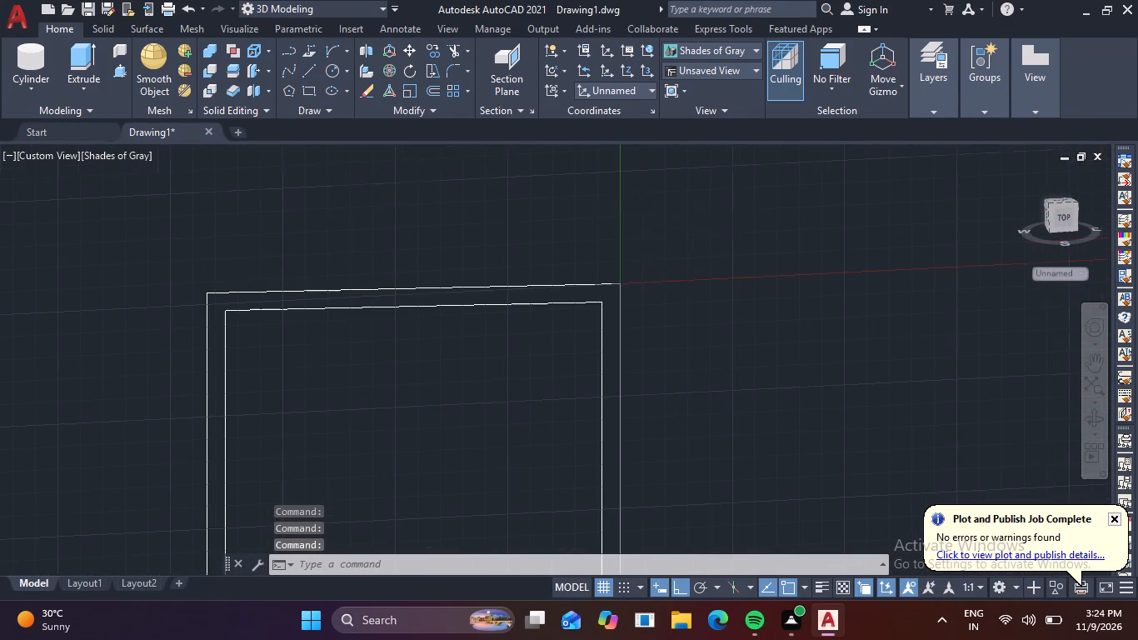
scroll(609, 318, down, 3)
middle_drag(582, 373, 582, 317)
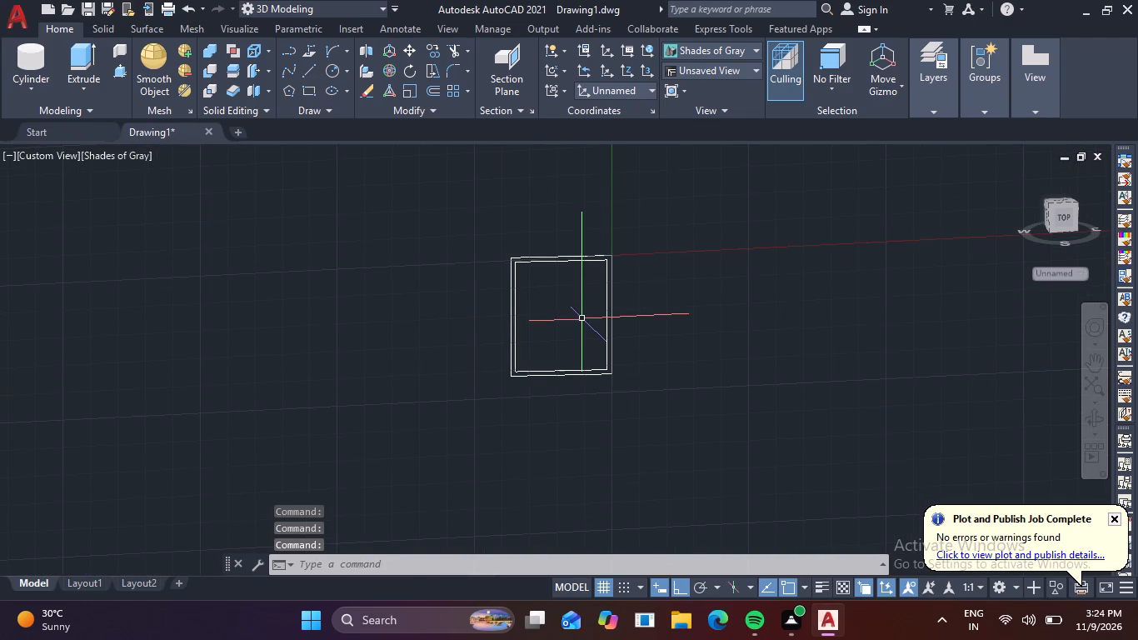
key(Escape)
key(Escape)
key(Escape)
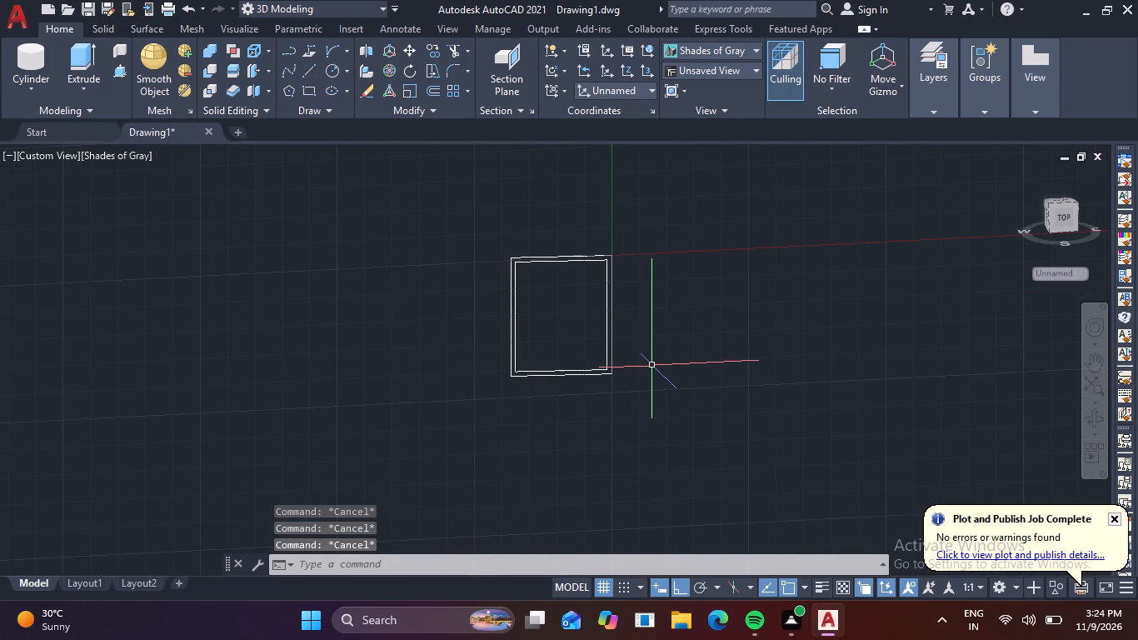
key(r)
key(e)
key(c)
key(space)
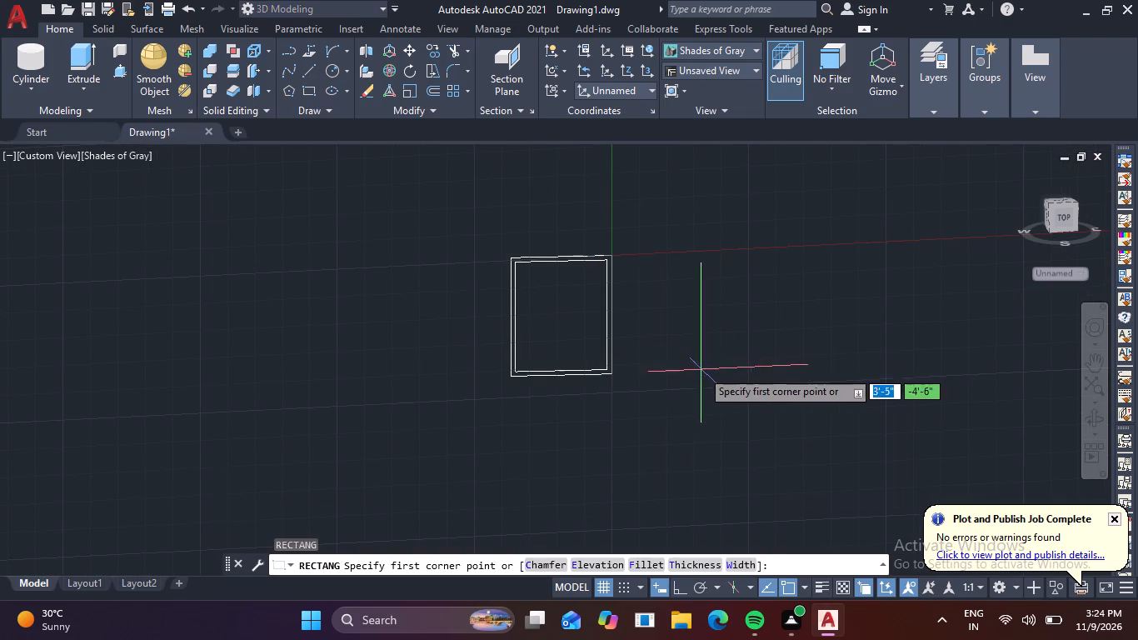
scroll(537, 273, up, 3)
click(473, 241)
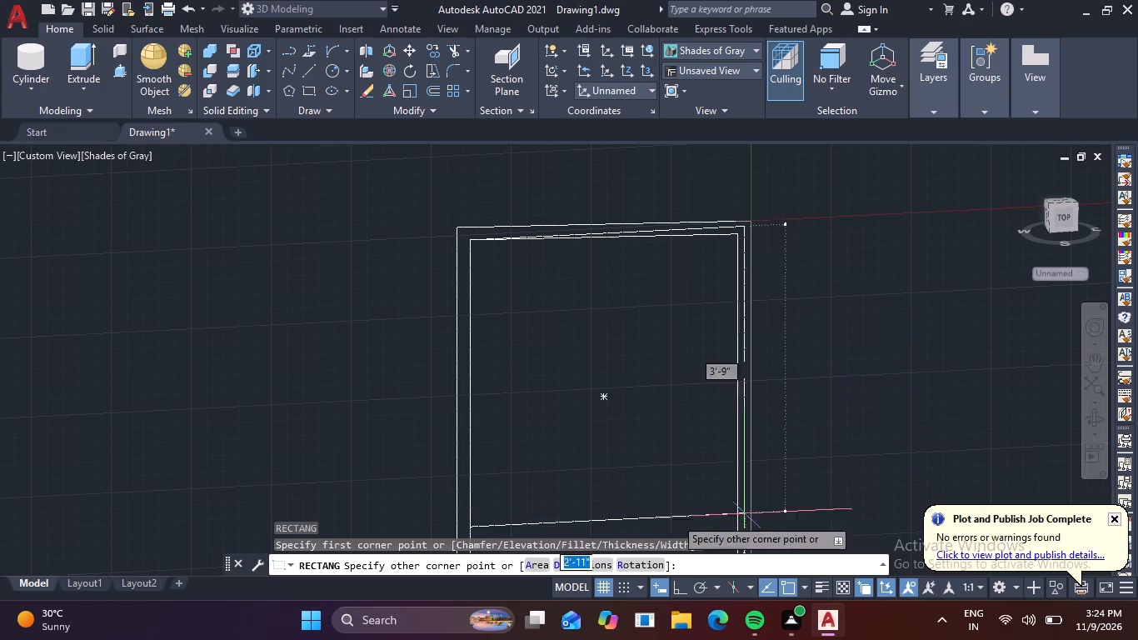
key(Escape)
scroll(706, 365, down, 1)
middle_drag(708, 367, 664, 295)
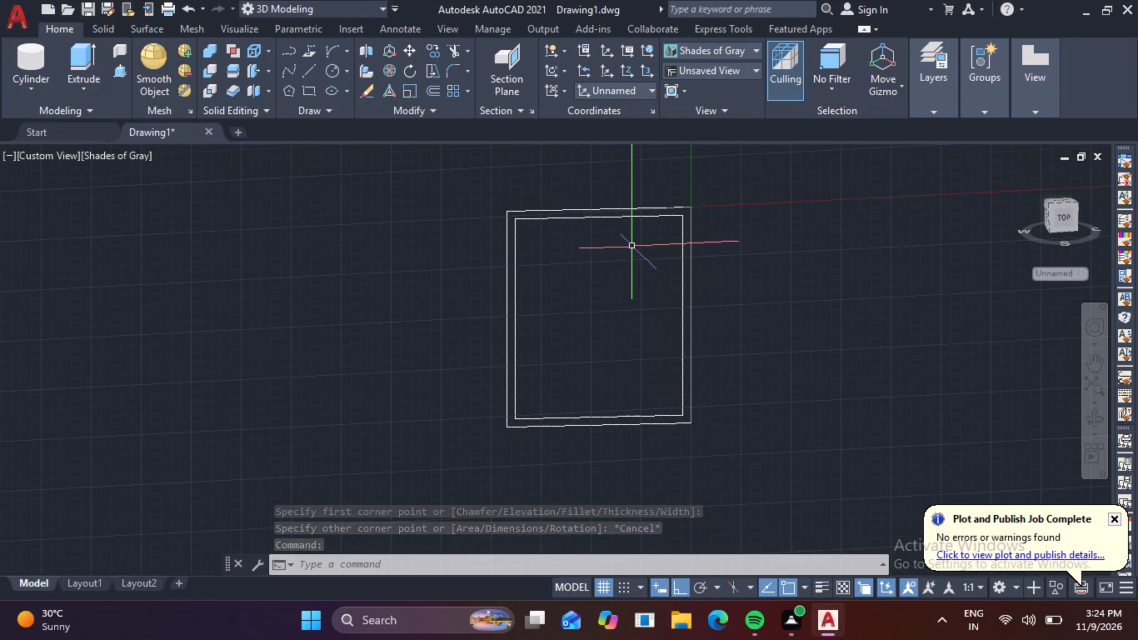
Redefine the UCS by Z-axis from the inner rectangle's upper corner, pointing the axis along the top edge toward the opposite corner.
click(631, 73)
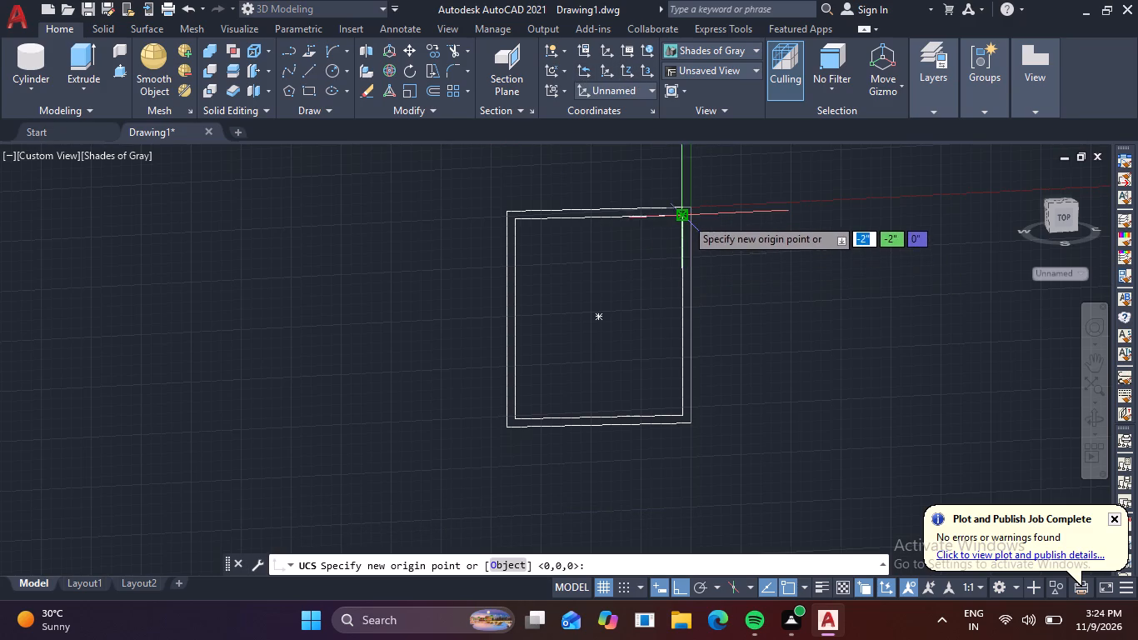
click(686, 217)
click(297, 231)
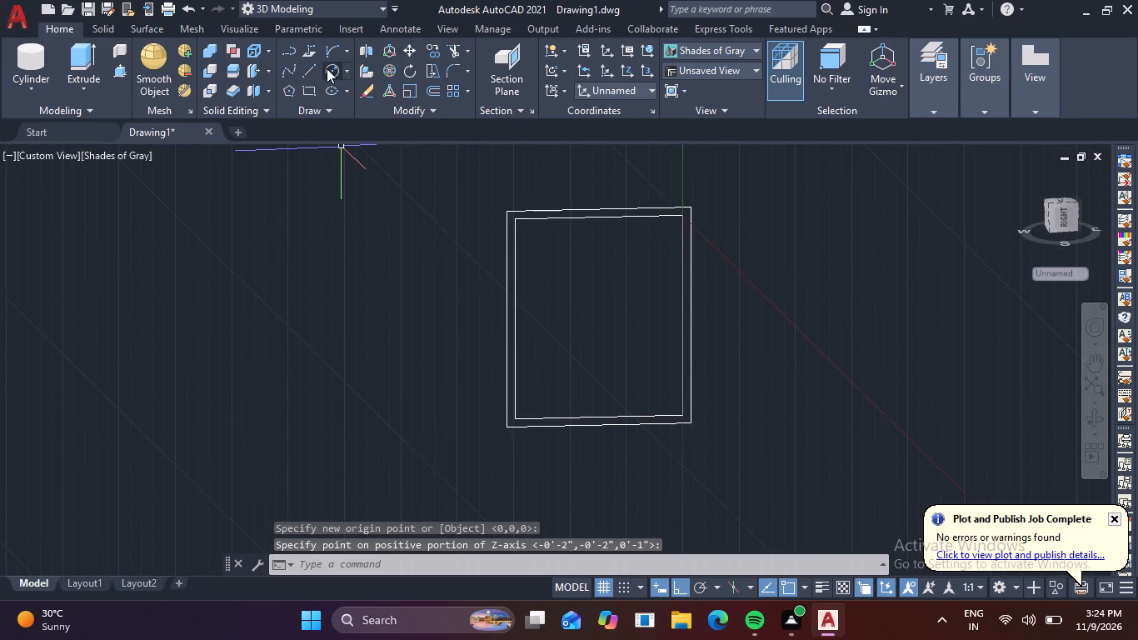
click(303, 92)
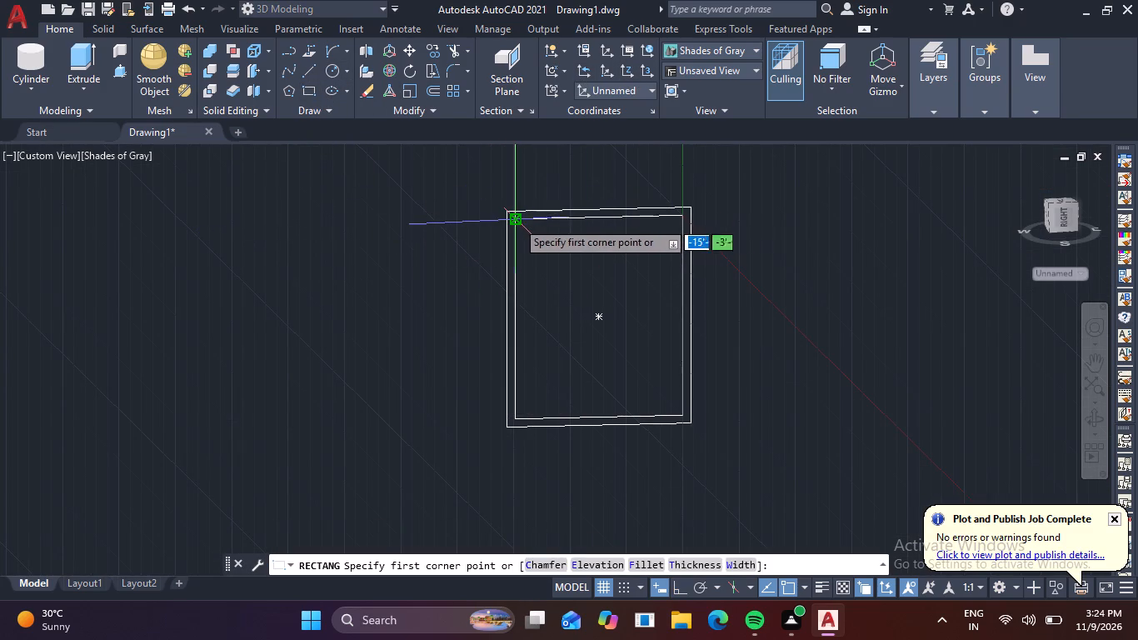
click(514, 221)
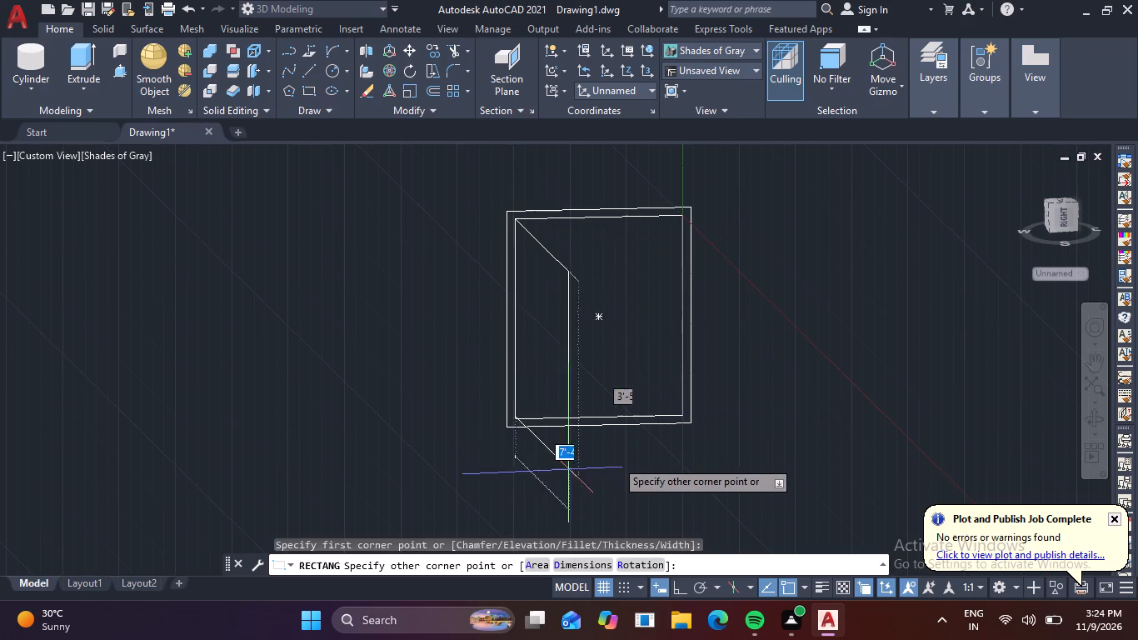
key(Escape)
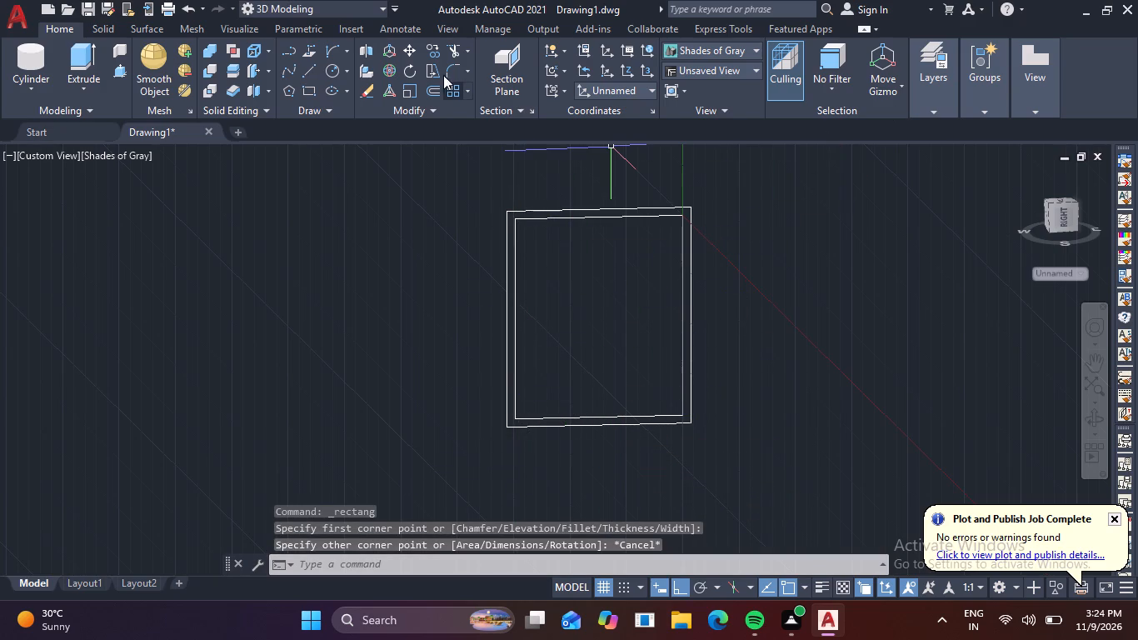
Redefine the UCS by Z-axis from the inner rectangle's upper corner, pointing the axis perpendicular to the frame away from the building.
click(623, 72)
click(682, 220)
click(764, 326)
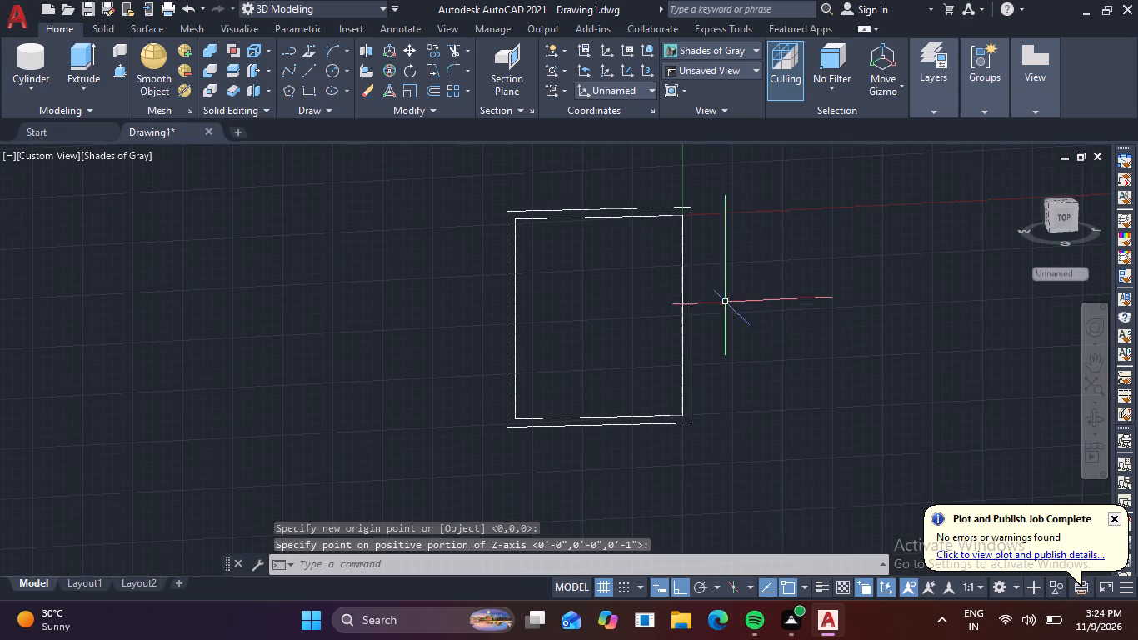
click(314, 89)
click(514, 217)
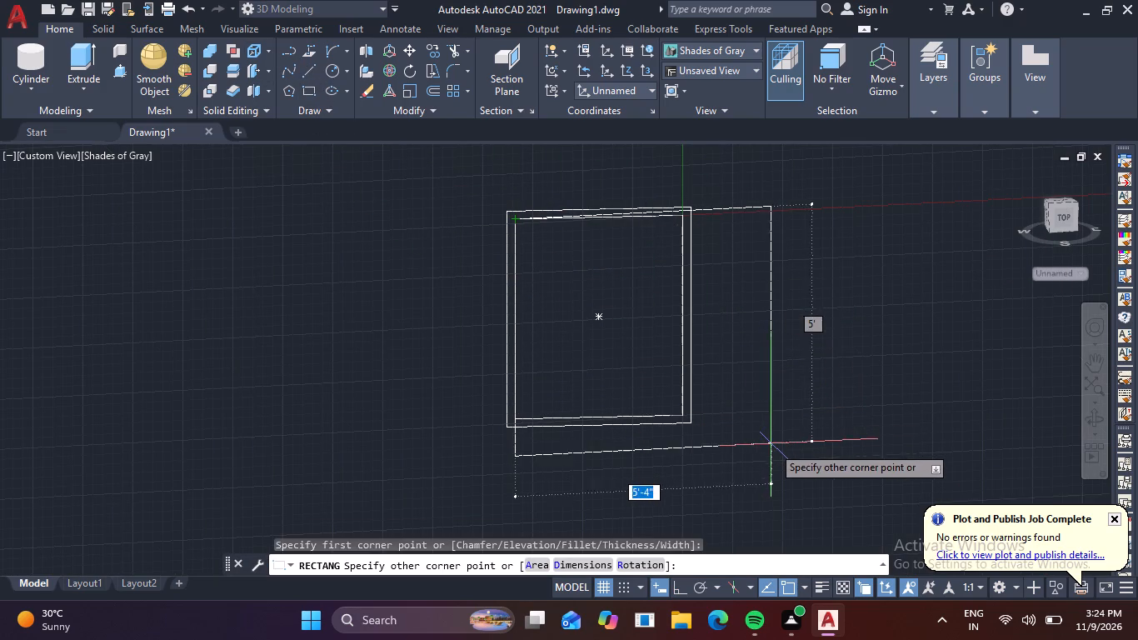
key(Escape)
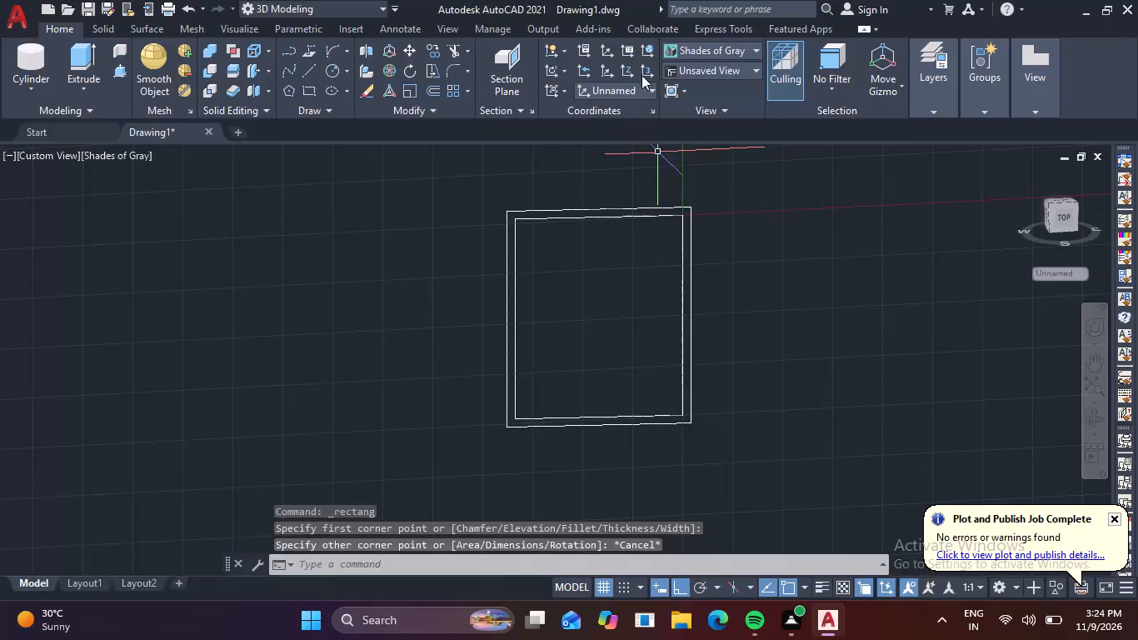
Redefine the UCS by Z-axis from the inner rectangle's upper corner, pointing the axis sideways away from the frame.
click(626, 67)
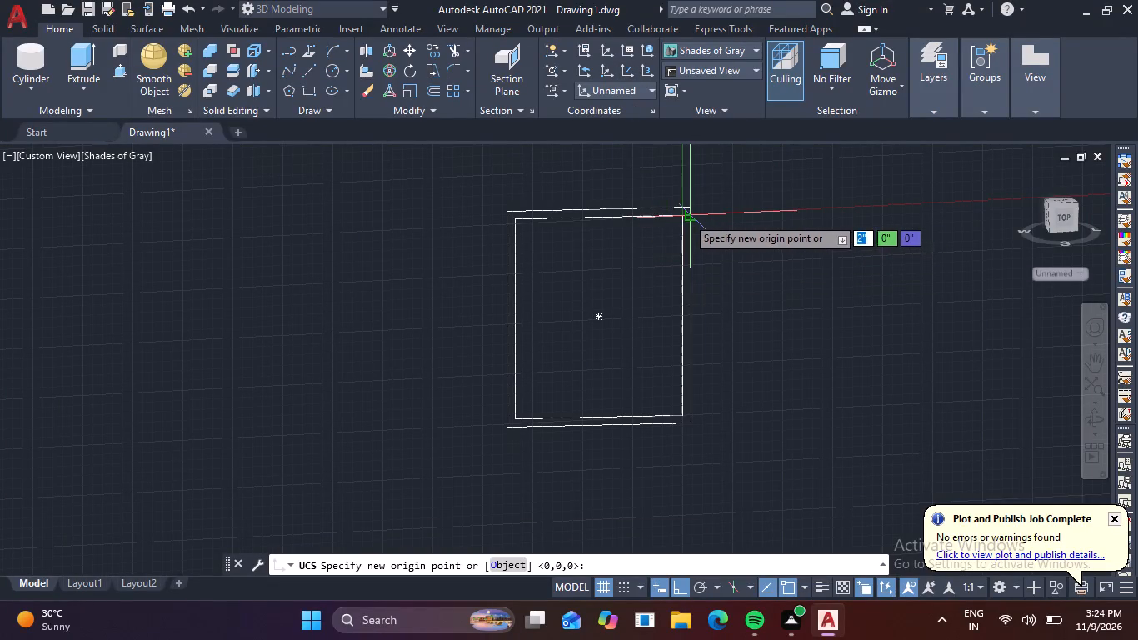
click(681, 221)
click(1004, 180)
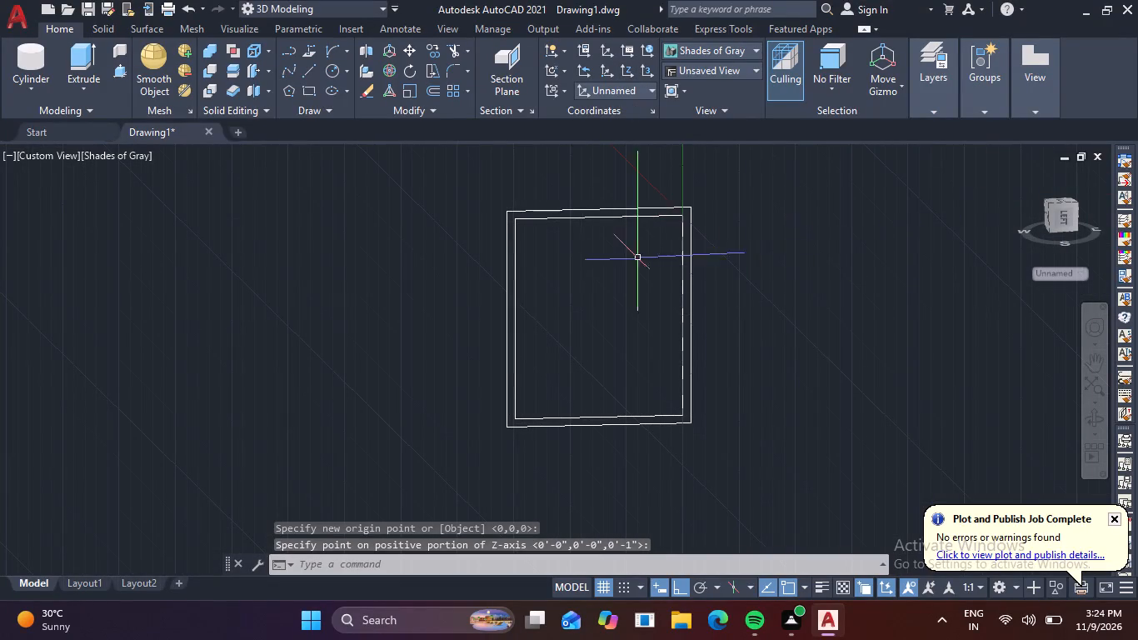
Redefine the UCS by Z-axis from the inner rectangle's upper corner, pointing the axis perpendicular to the frame toward the building.
click(626, 74)
click(681, 217)
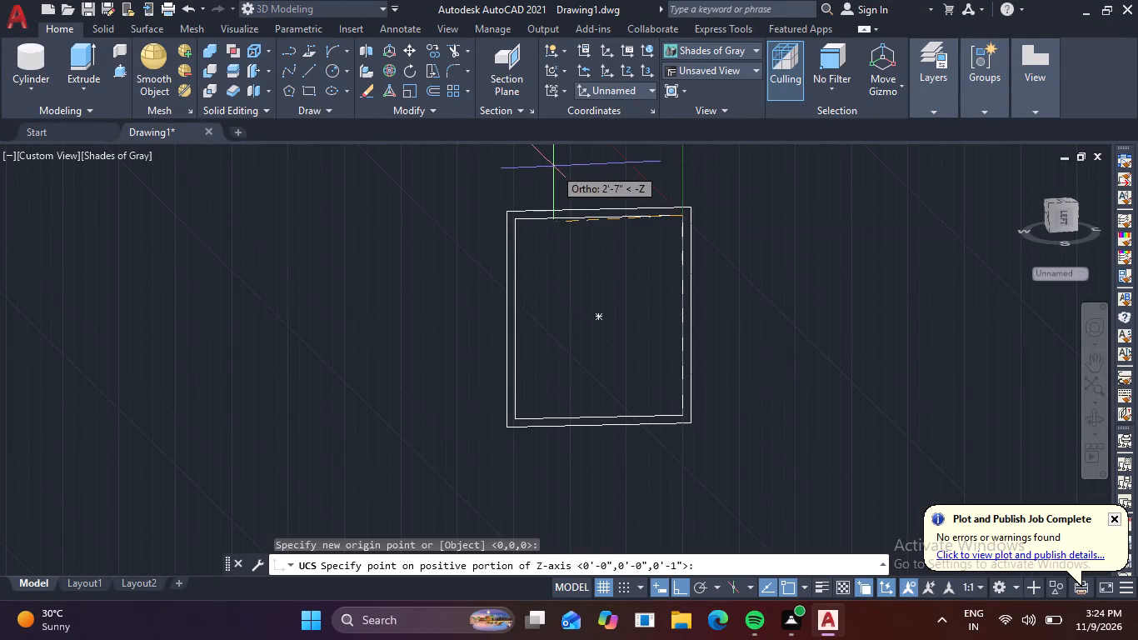
middle_drag(554, 167, 518, 322)
click(493, 213)
Examine how the window frame rectangles and the realigned UCS sit relative to the building's lower block.
middle_drag(561, 352, 522, 253)
scroll(492, 275, up, 2)
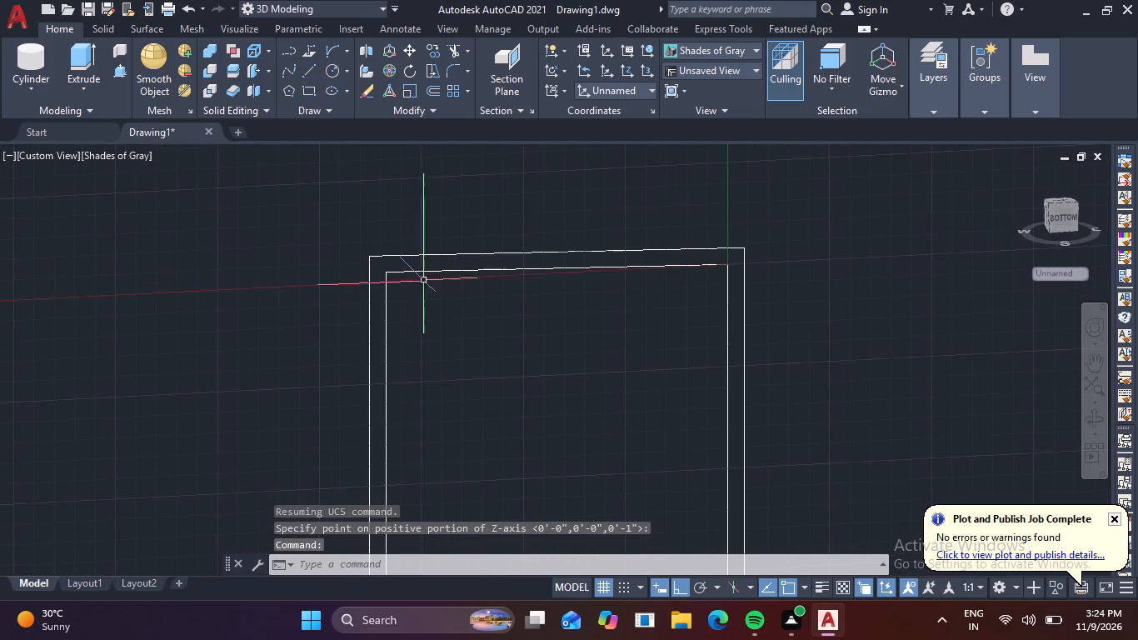
scroll(420, 304, up, 1)
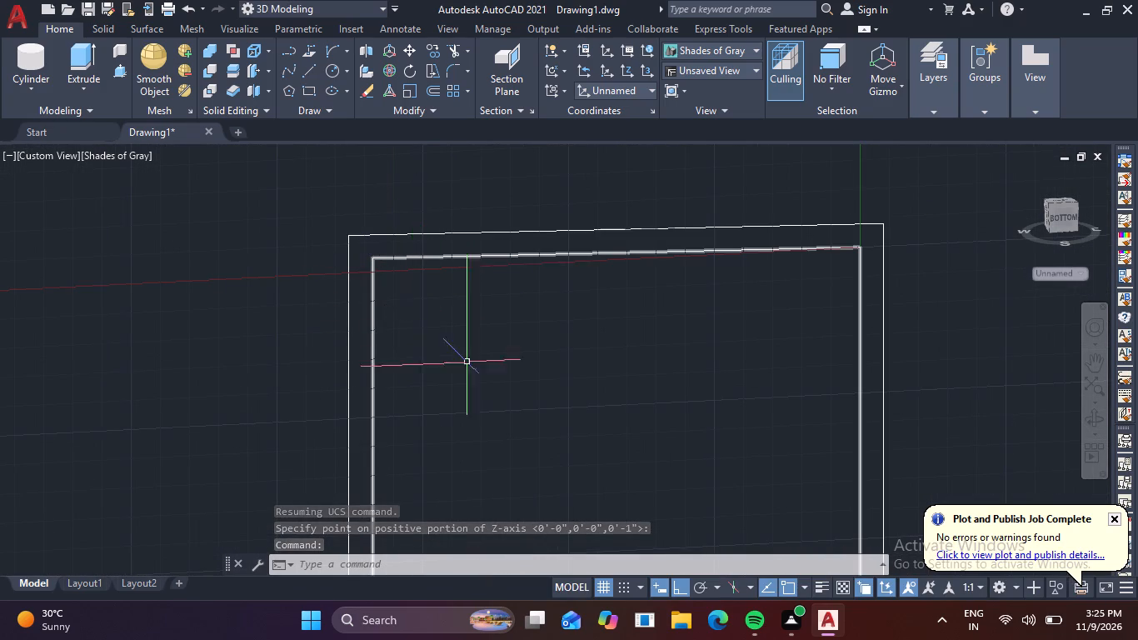
shift+middle_drag(472, 375, 457, 386)
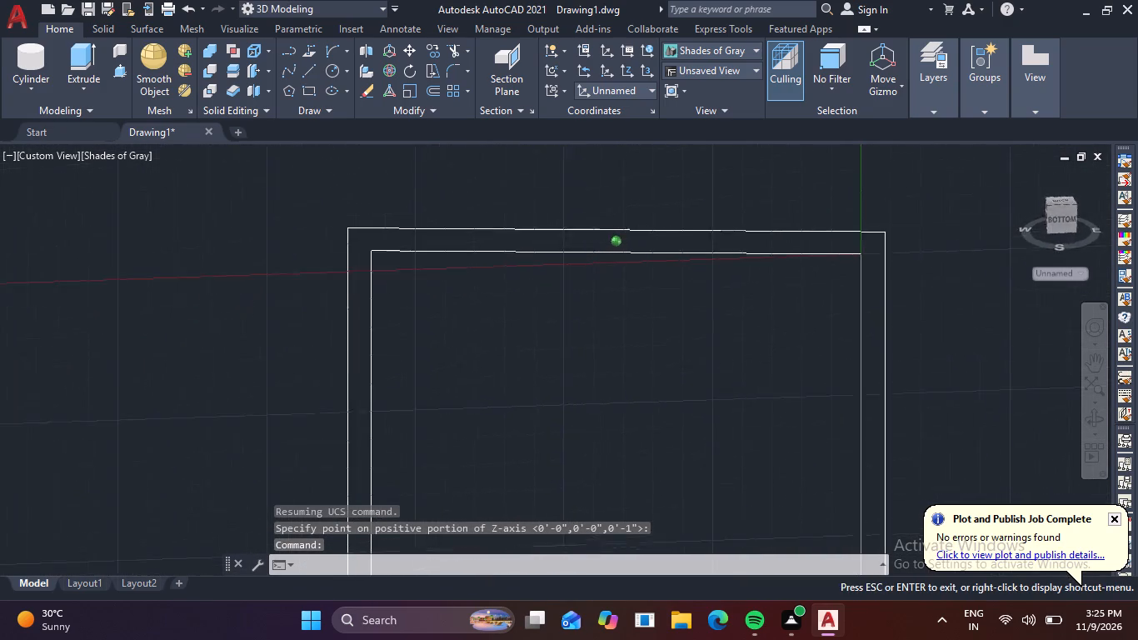
shift+middle_drag(457, 386, 439, 349)
scroll(443, 346, down, 4)
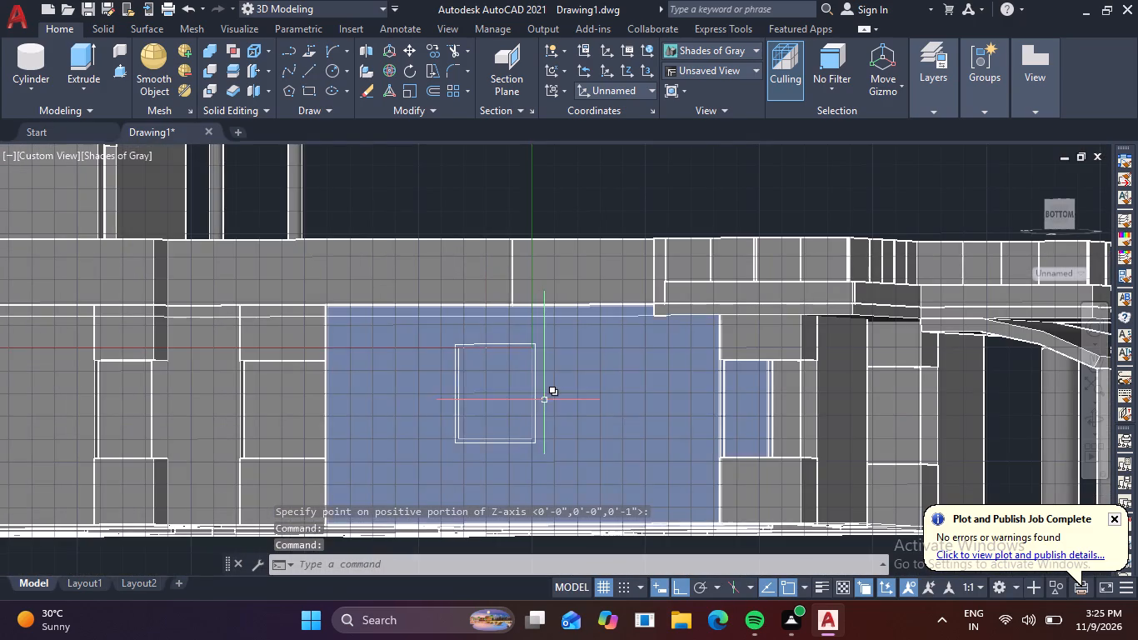
scroll(503, 371, up, 3)
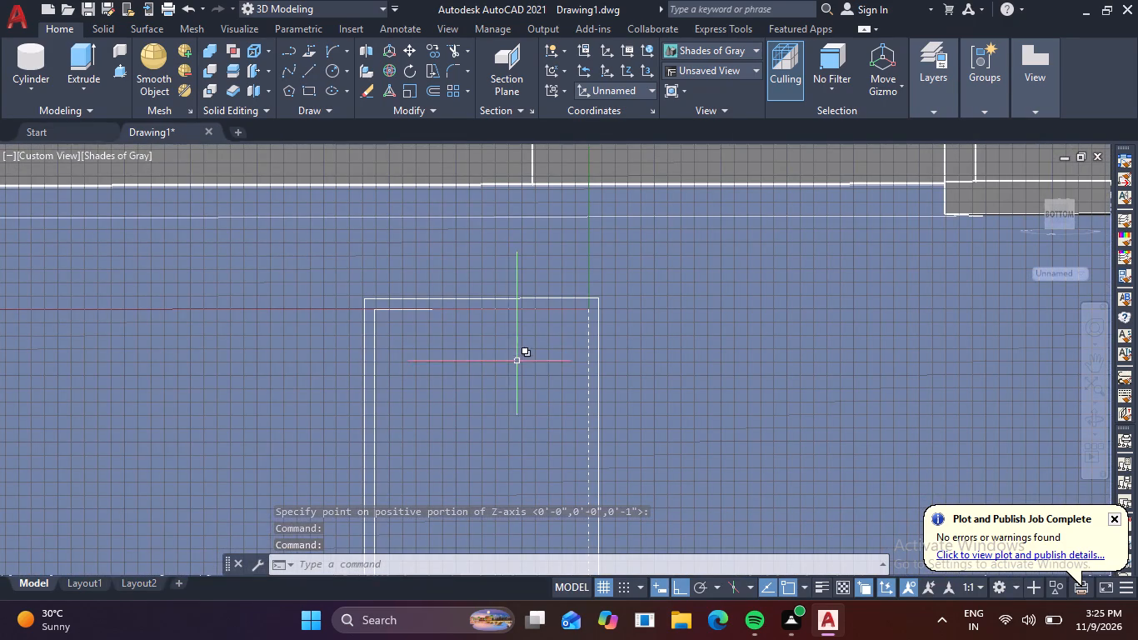
shift+middle_drag(527, 377, 536, 338)
shift+middle_drag(536, 338, 545, 387)
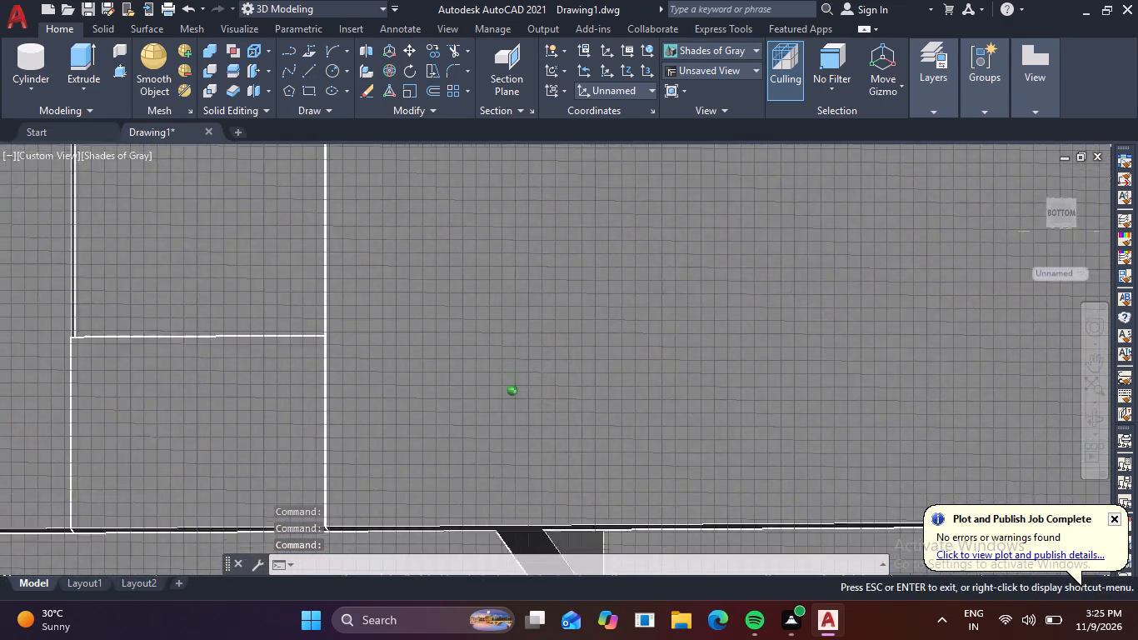
shift+middle_drag(545, 387, 543, 394)
scroll(546, 393, down, 4)
shift+middle_drag(576, 367, 577, 354)
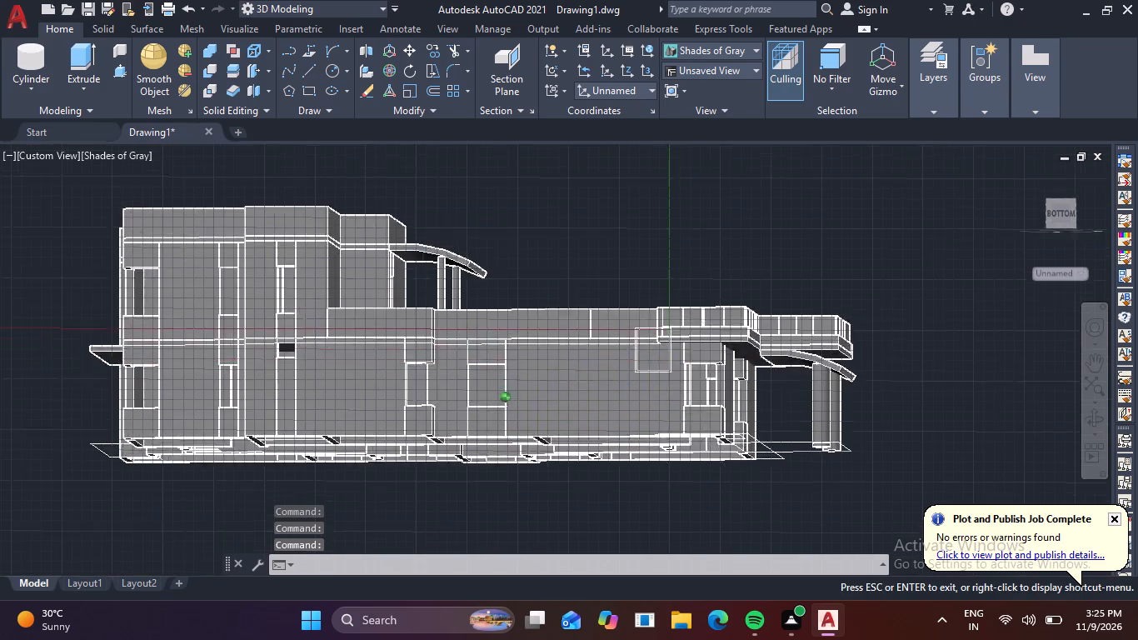
shift+middle_drag(577, 354, 600, 321)
shift+middle_drag(600, 321, 611, 342)
scroll(835, 202, up, 3)
middle_drag(805, 190, 647, 311)
scroll(786, 218, up, 1)
scroll(576, 296, up, 2)
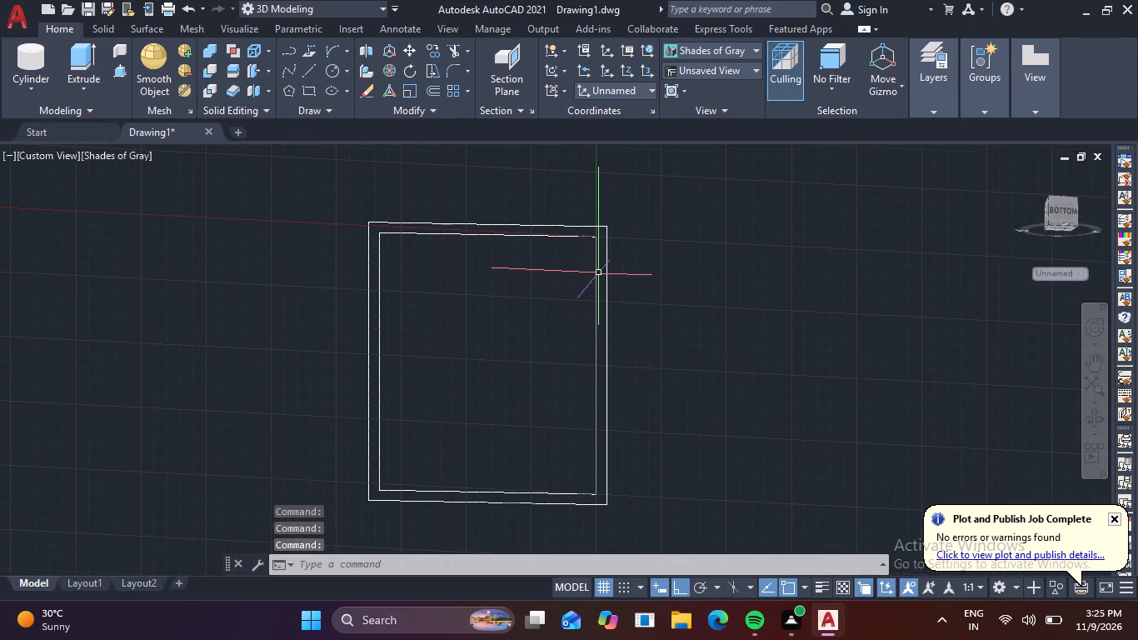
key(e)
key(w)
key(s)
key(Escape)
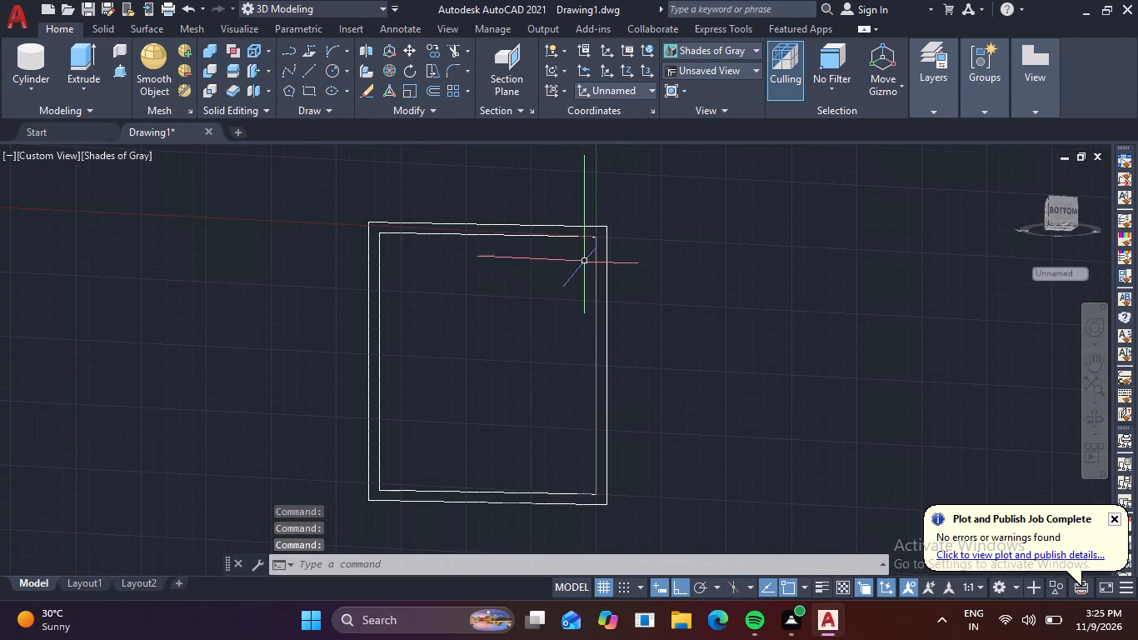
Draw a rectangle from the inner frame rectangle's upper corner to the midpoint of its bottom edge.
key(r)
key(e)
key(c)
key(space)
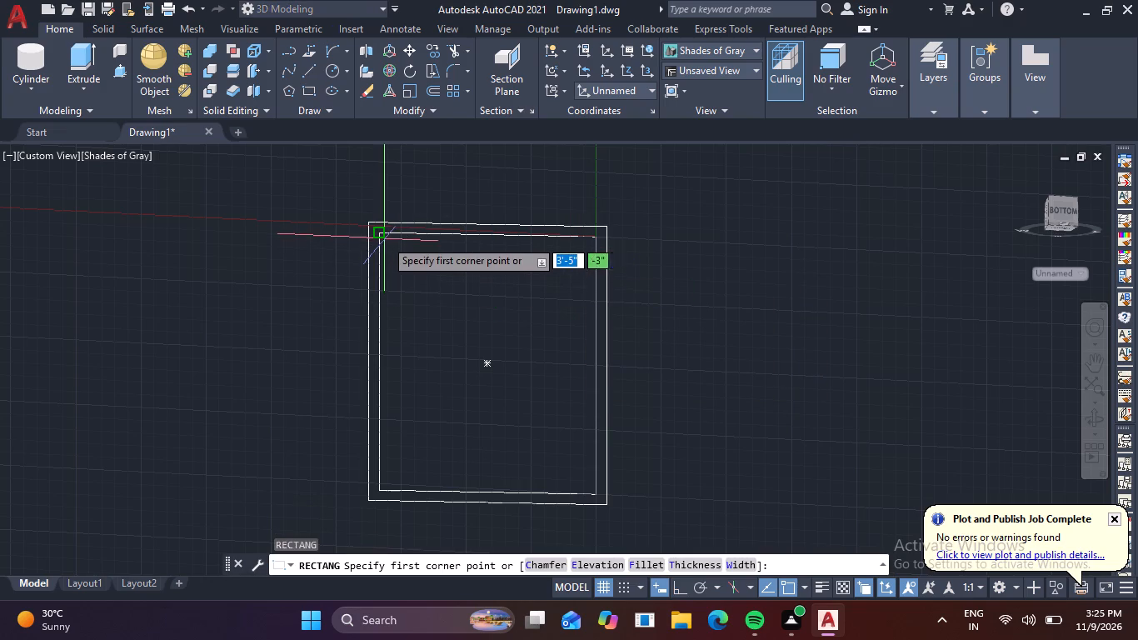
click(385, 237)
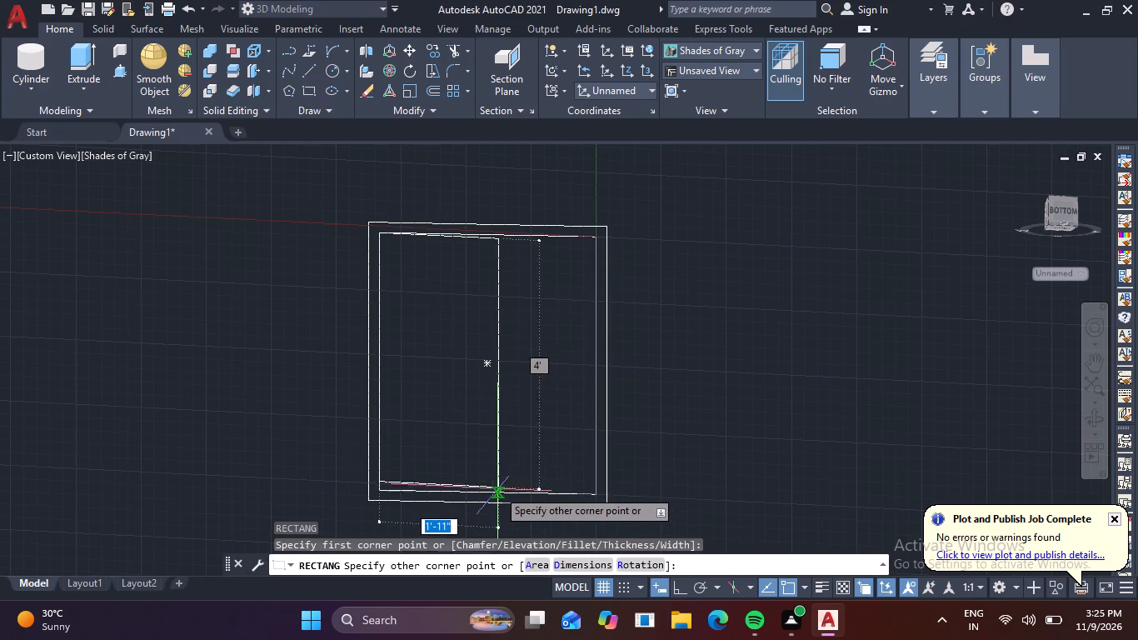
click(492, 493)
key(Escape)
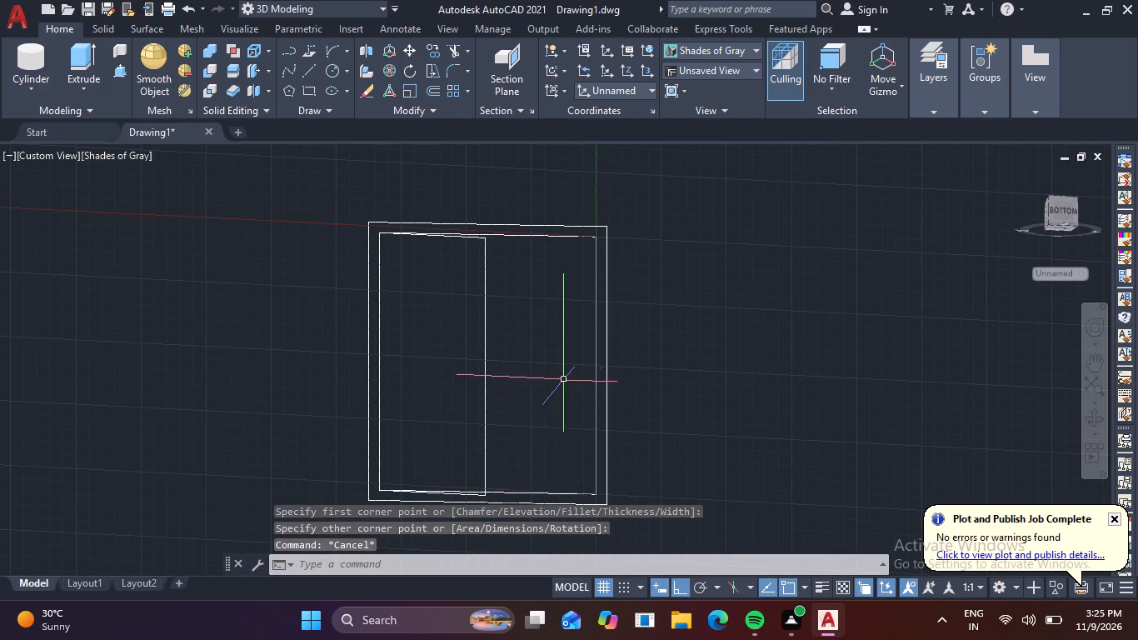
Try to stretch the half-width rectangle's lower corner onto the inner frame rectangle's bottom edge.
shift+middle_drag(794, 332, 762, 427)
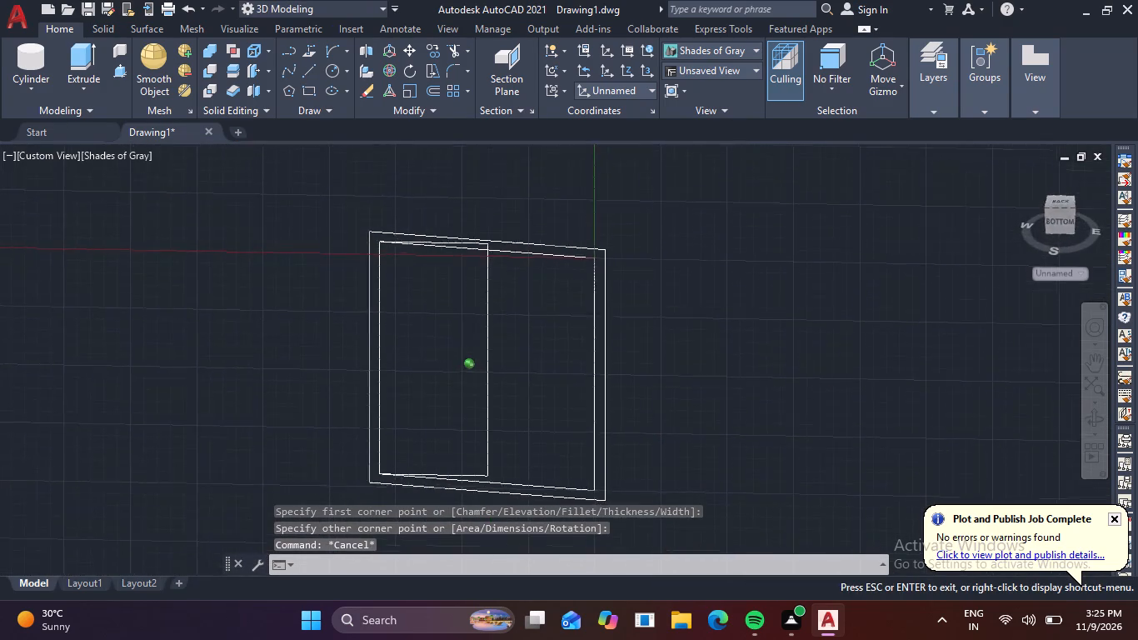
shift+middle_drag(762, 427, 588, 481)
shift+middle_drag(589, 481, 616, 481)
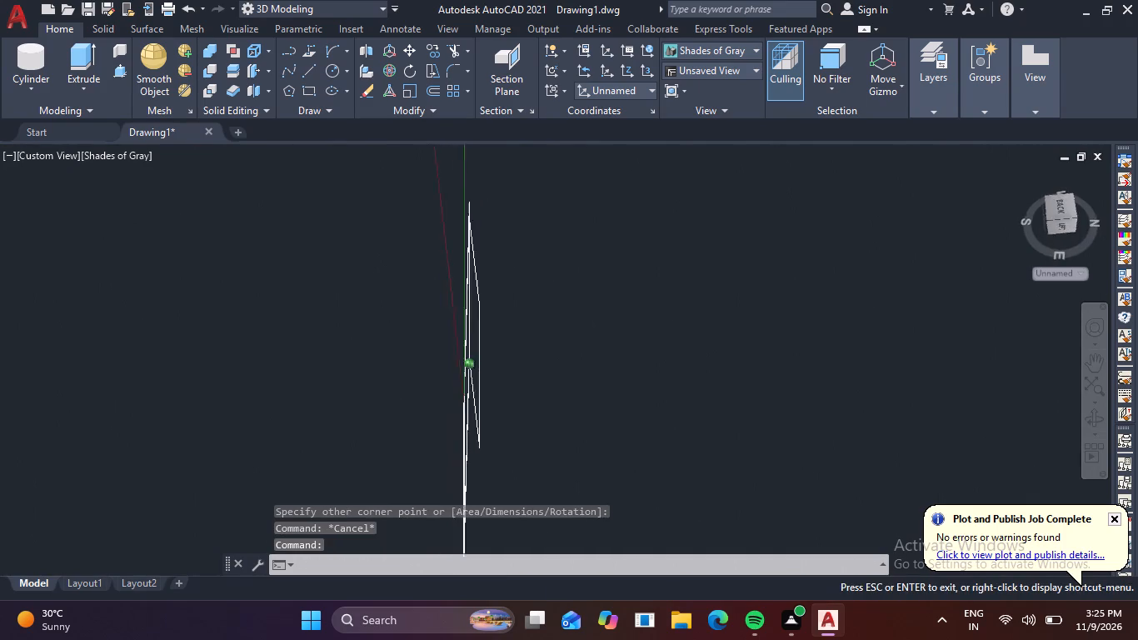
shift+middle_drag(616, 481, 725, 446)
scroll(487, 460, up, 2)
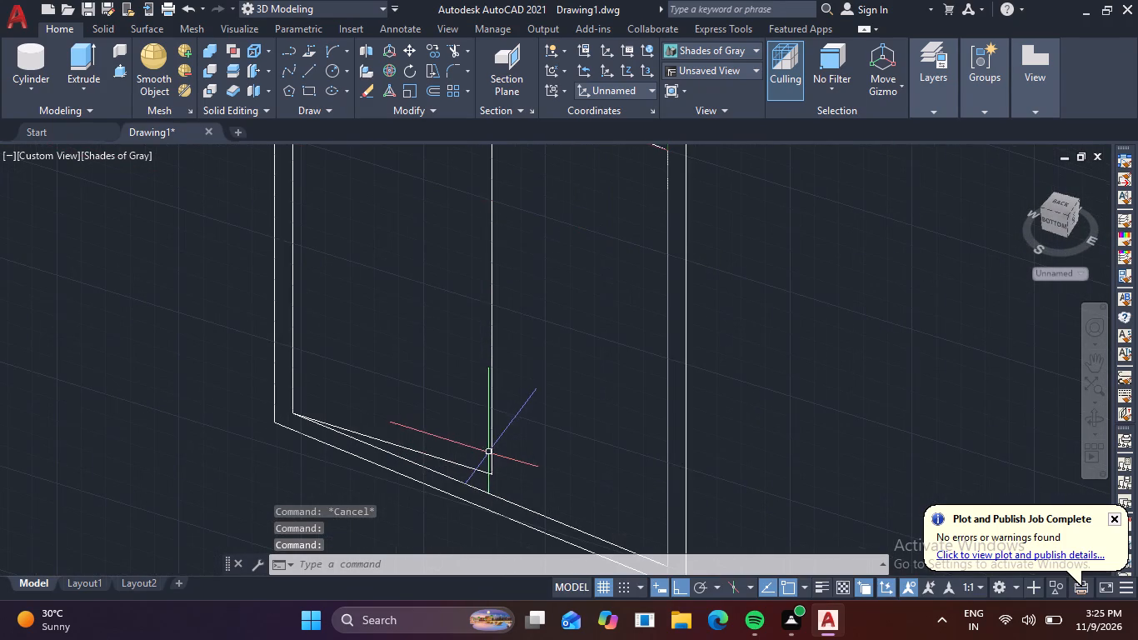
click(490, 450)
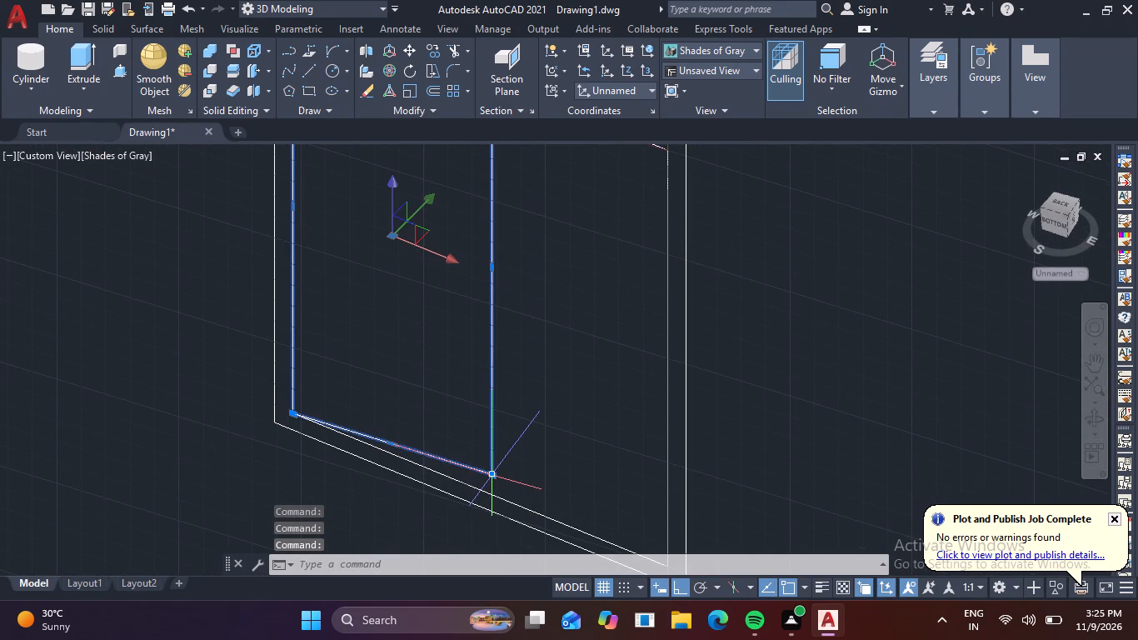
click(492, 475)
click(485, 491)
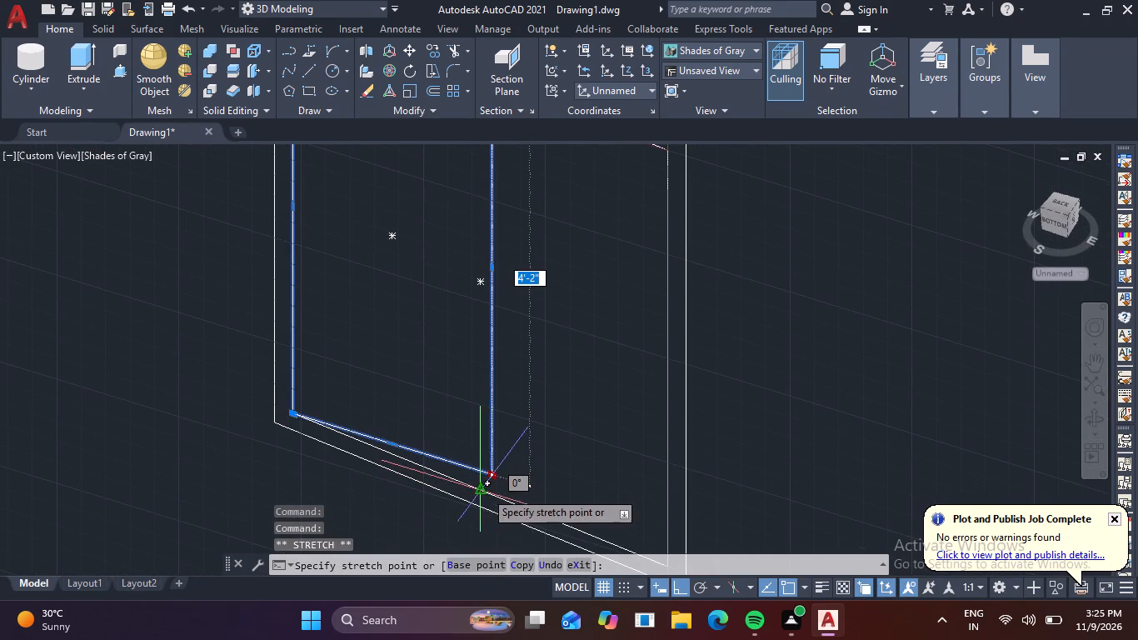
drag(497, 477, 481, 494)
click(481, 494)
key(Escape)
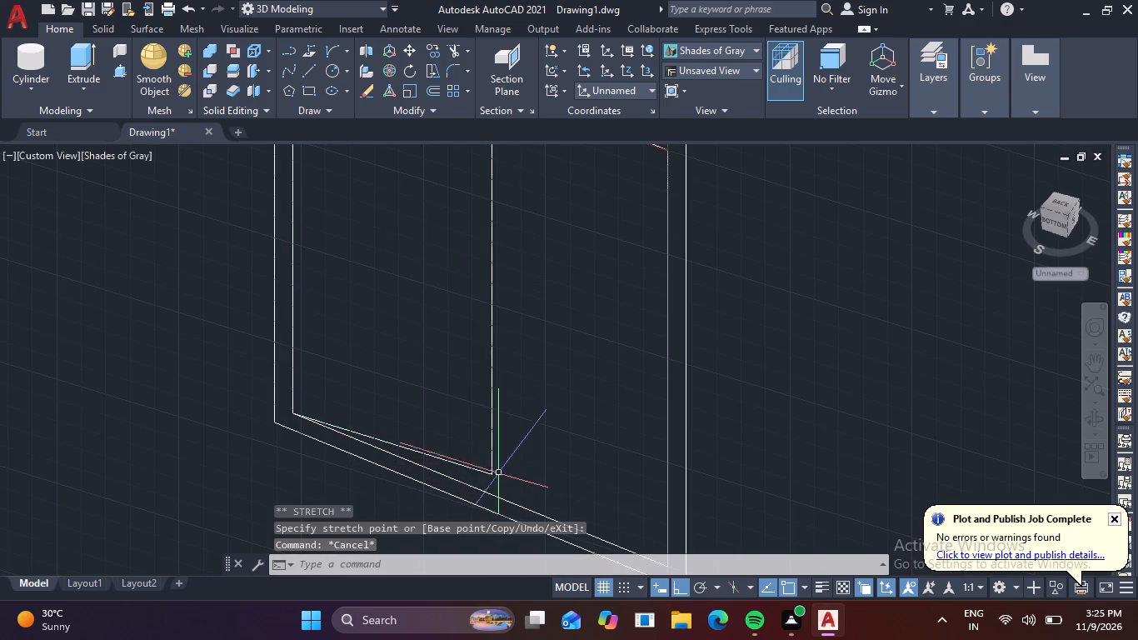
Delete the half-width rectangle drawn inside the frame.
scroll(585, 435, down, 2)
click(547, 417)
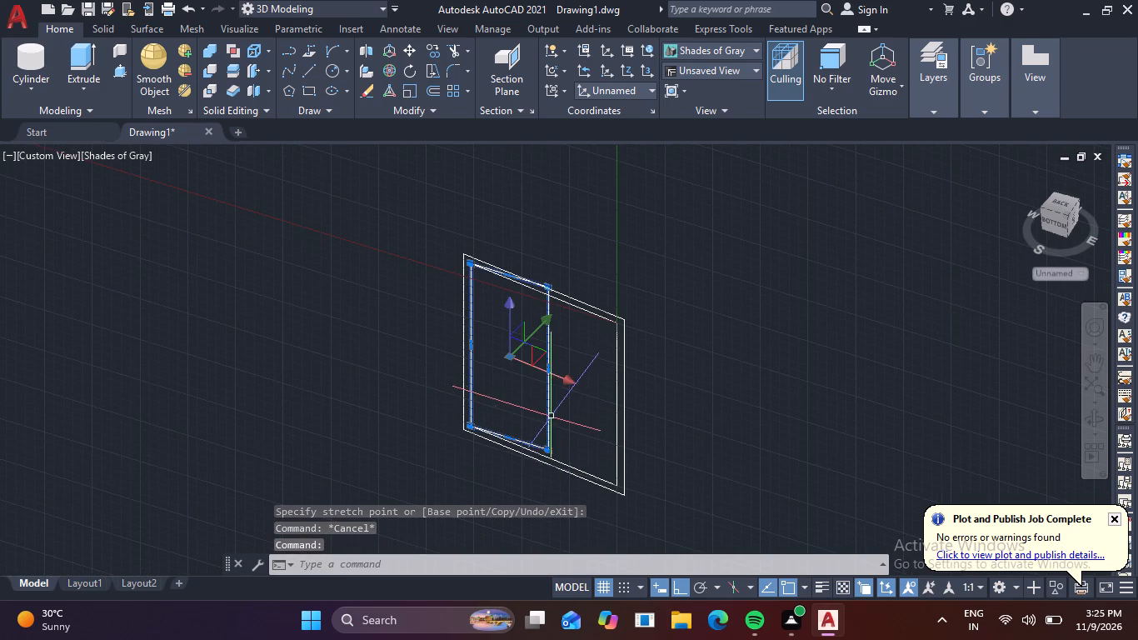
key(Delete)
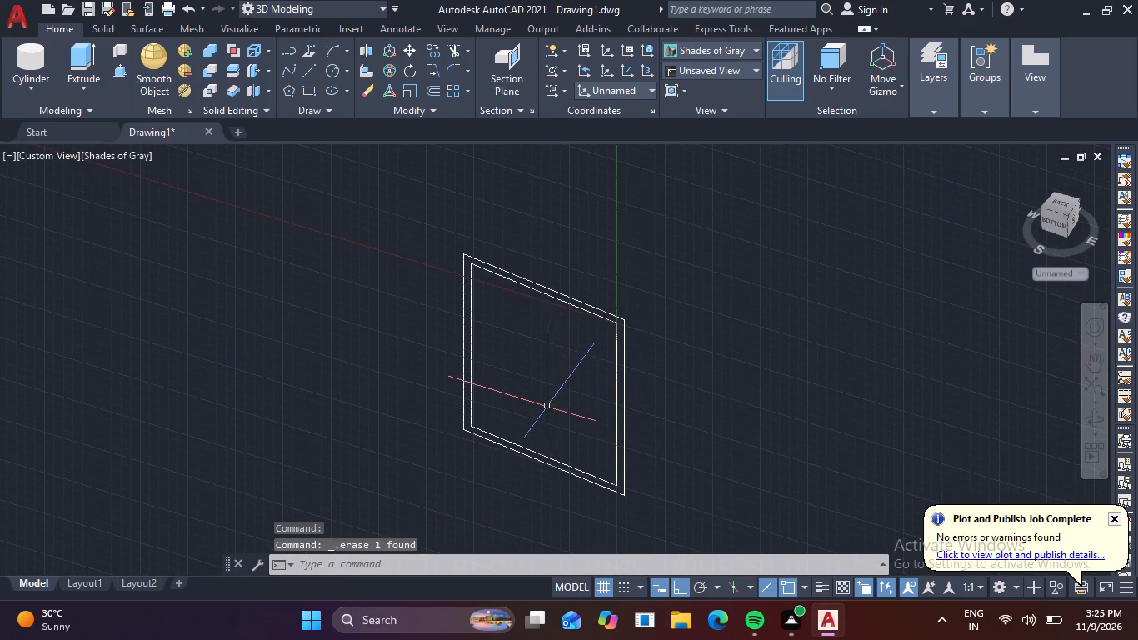
Redefine the UCS by Z-axis from the inner rectangle's upper corner, pointing the axis upward in line with the frame's vertical edge.
middle_drag(552, 420, 641, 388)
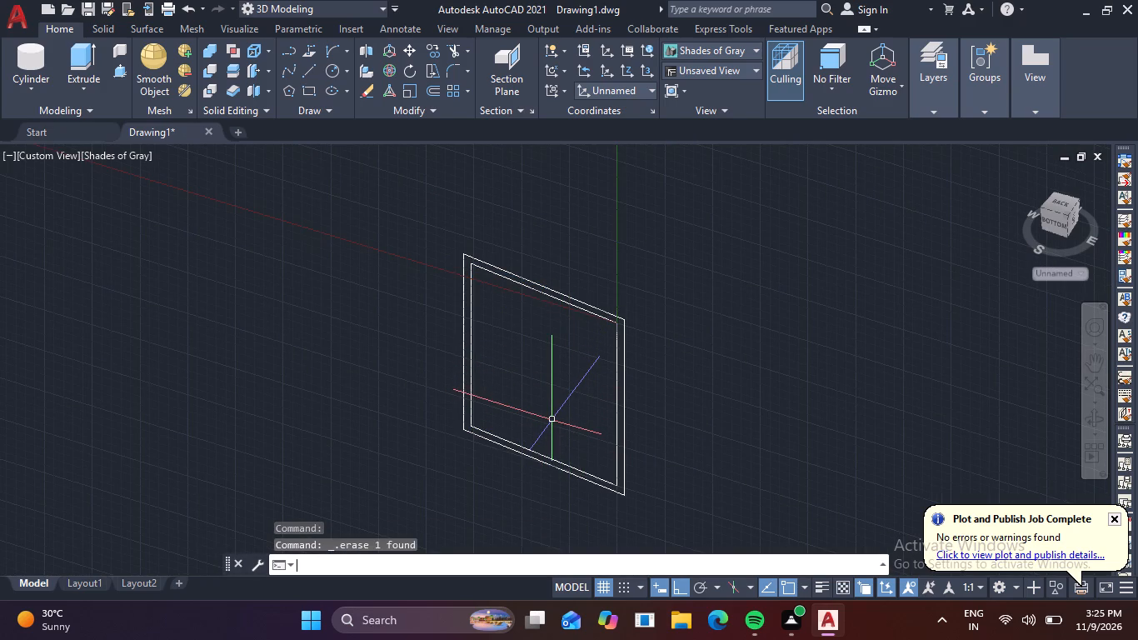
middle_drag(641, 388, 641, 387)
shift+middle_drag(577, 394, 626, 363)
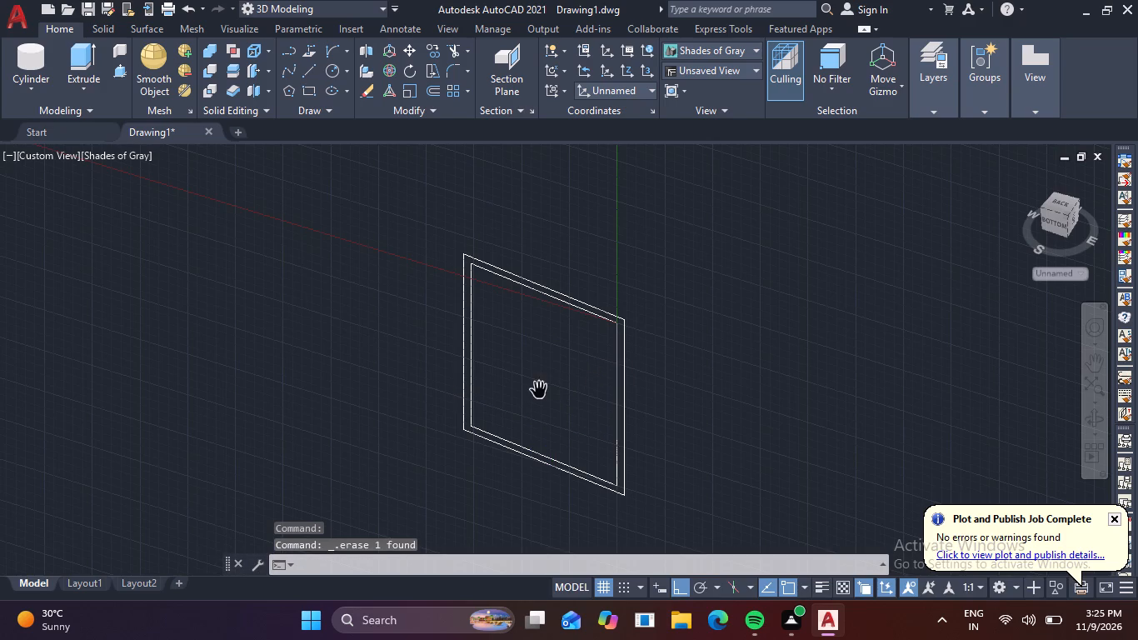
shift+middle_drag(541, 387, 587, 360)
key(Escape)
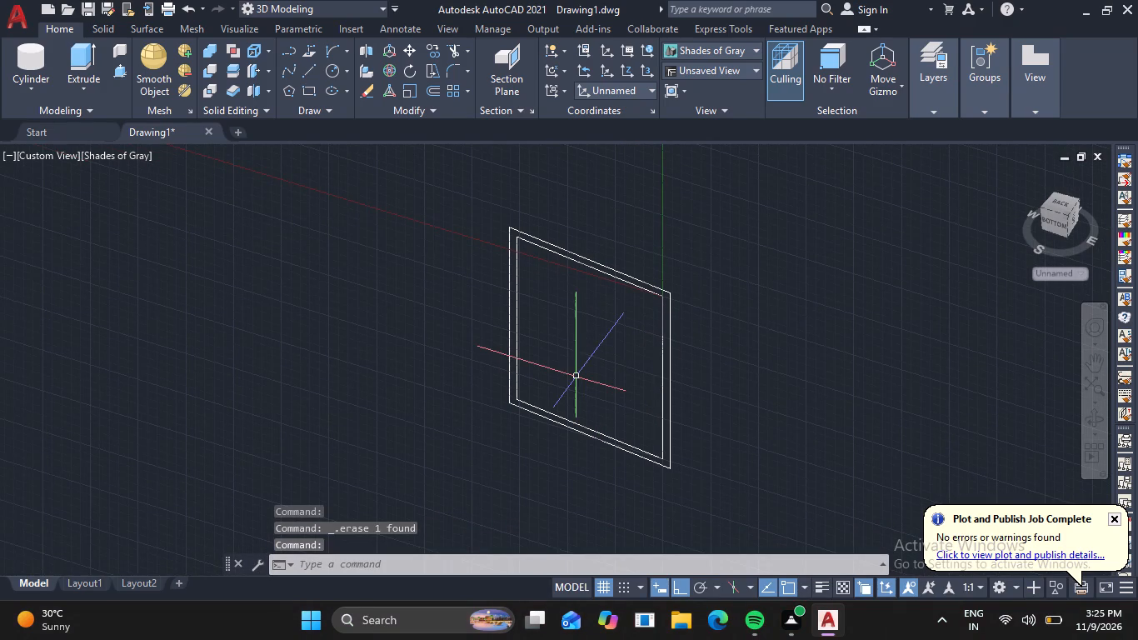
shift+middle_drag(576, 377, 642, 335)
shift+middle_click(642, 335)
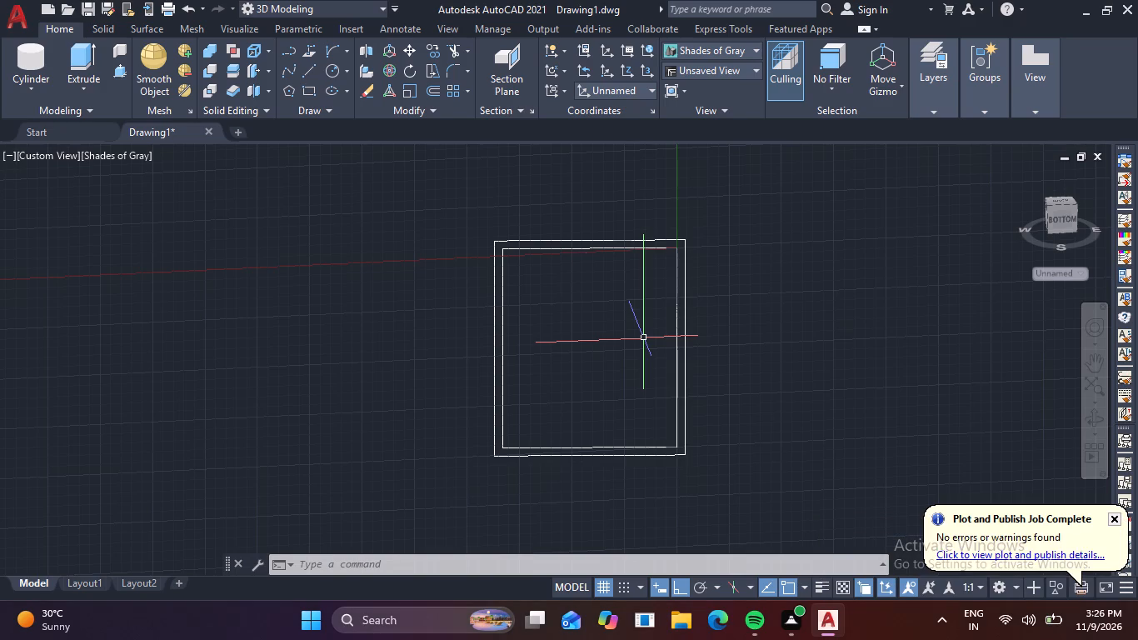
scroll(492, 238, up, 2)
scroll(705, 287, down, 2)
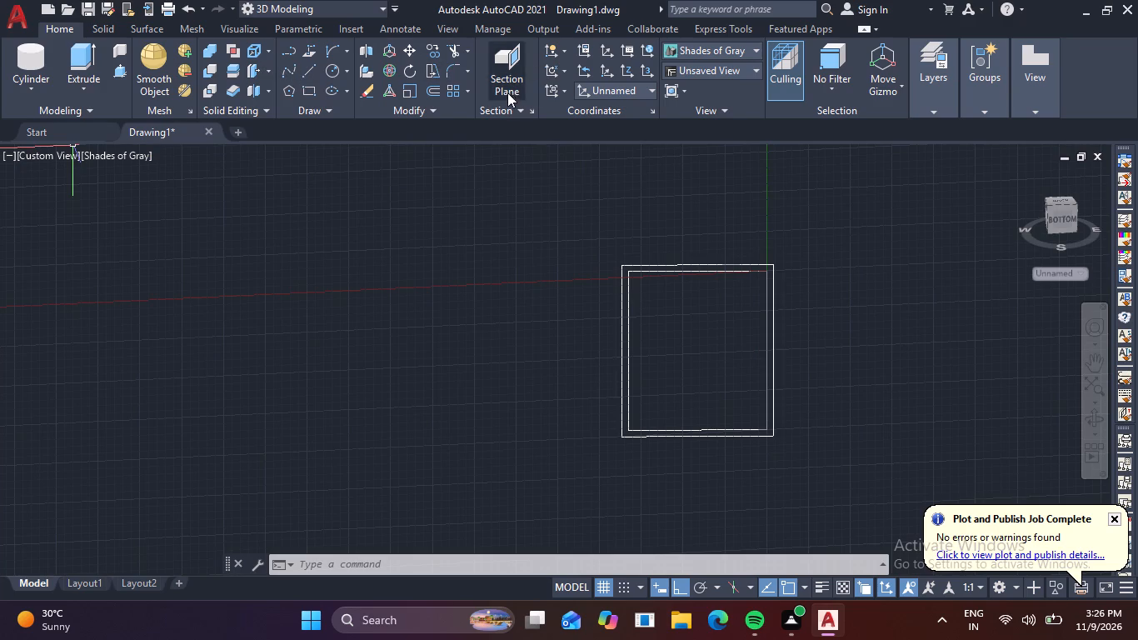
click(628, 68)
scroll(795, 267, up, 2)
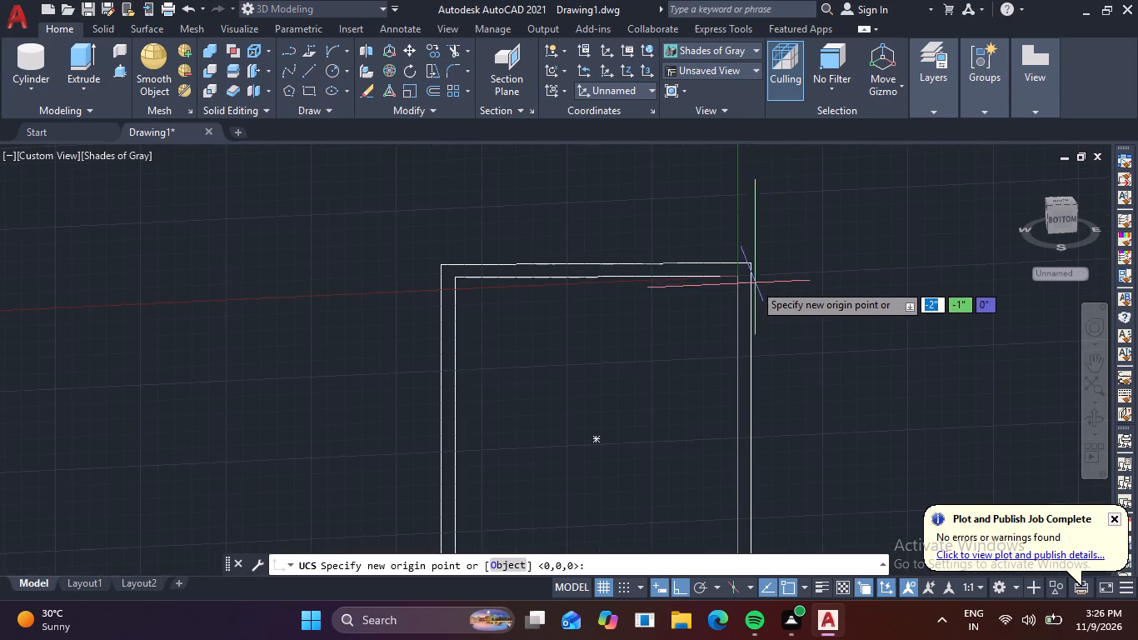
click(736, 275)
click(735, 202)
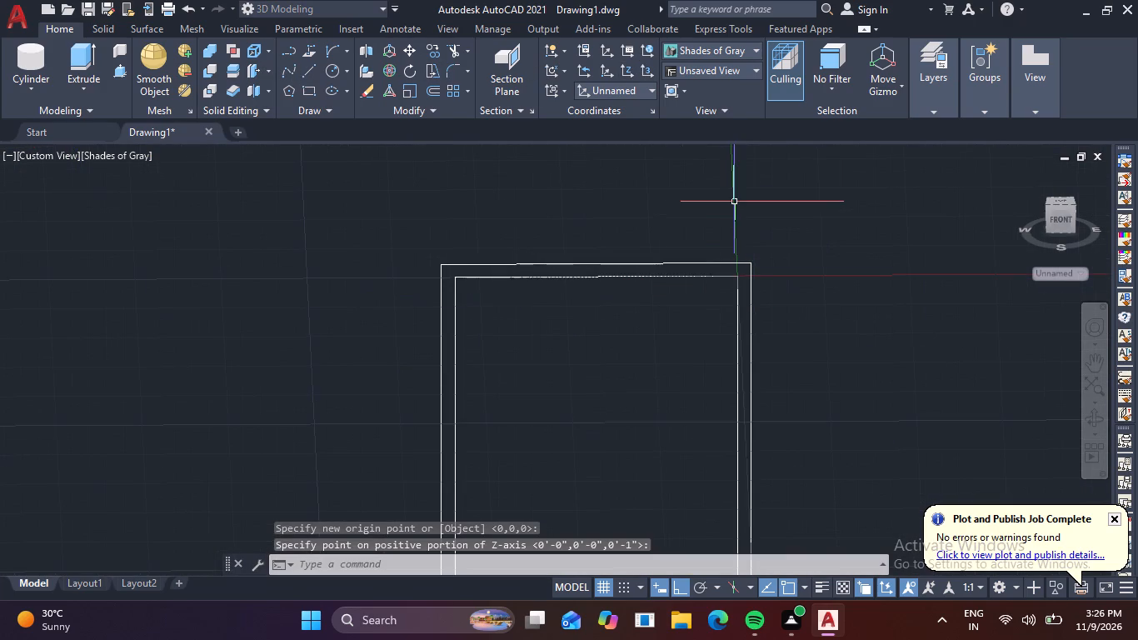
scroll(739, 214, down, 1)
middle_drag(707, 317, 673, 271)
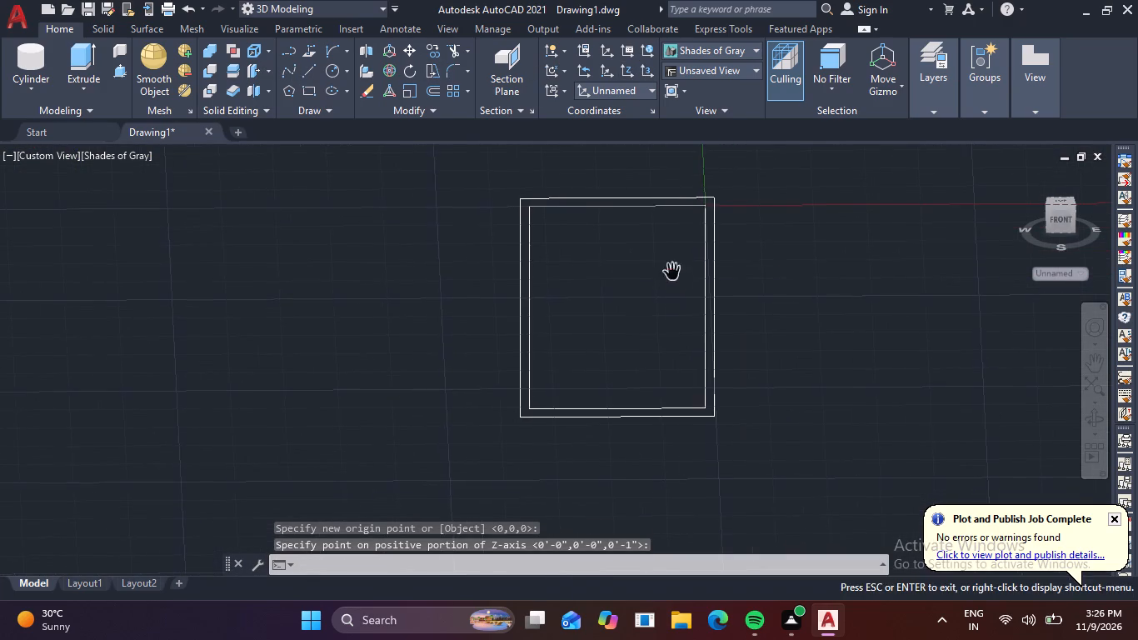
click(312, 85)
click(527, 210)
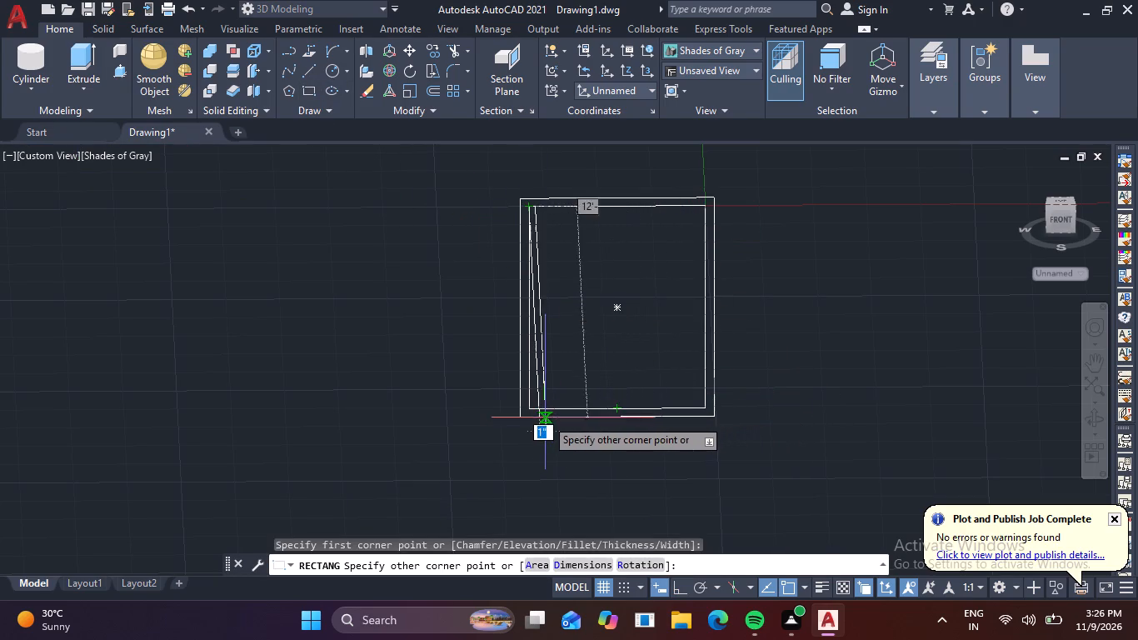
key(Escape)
Delete both the outer and inner window frame rectangles standing apart from the building.
scroll(662, 348, down, 3)
drag(691, 400, 676, 391)
click(561, 340)
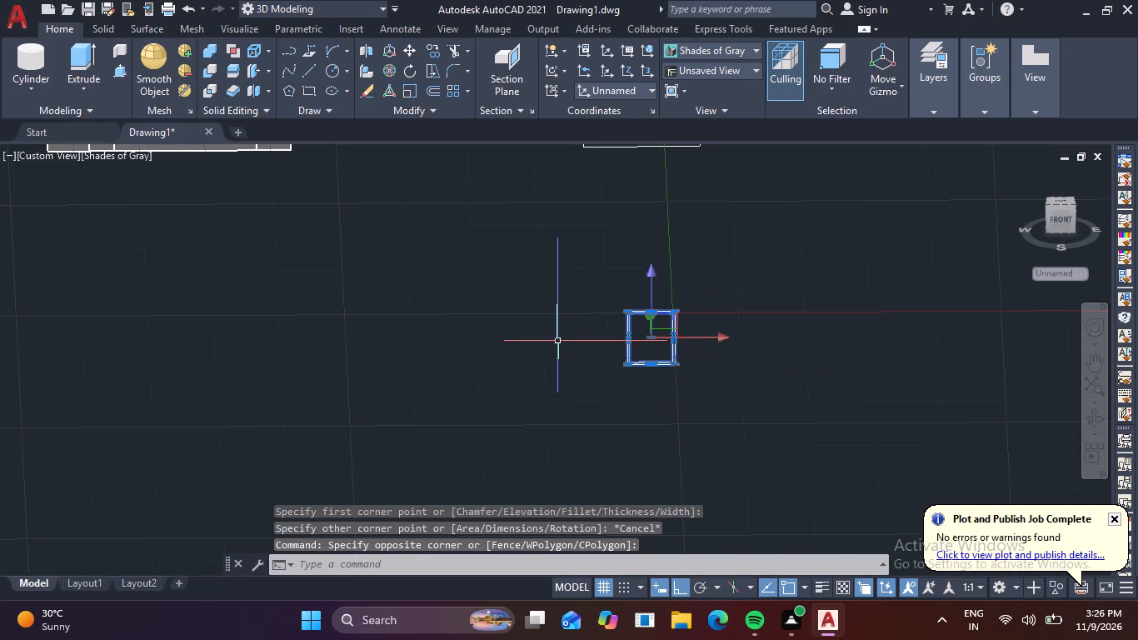
key(Delete)
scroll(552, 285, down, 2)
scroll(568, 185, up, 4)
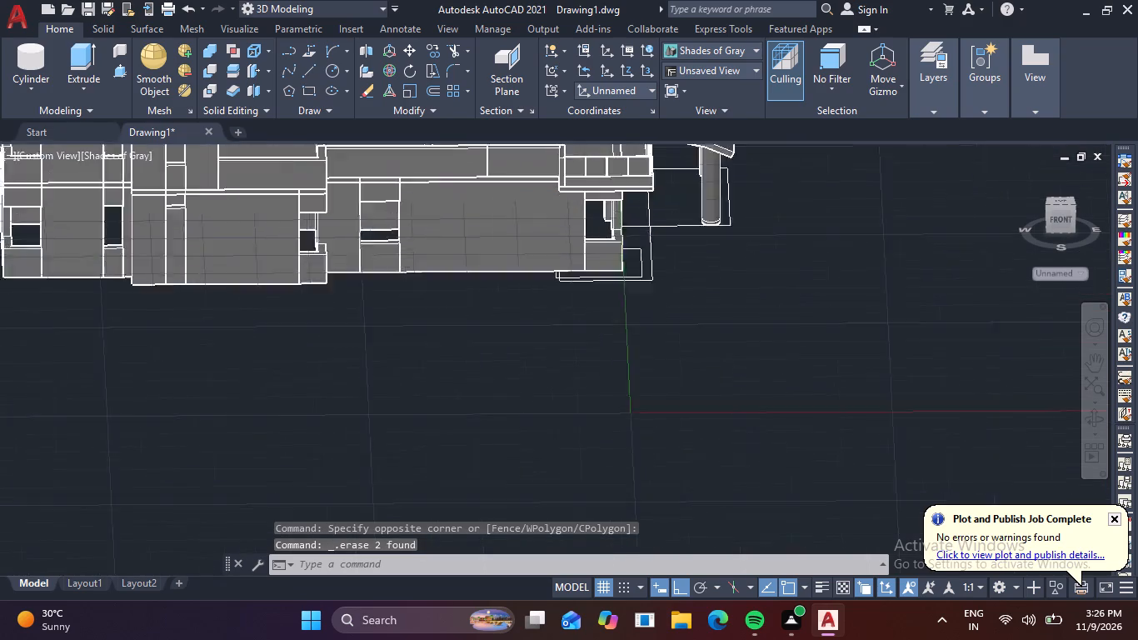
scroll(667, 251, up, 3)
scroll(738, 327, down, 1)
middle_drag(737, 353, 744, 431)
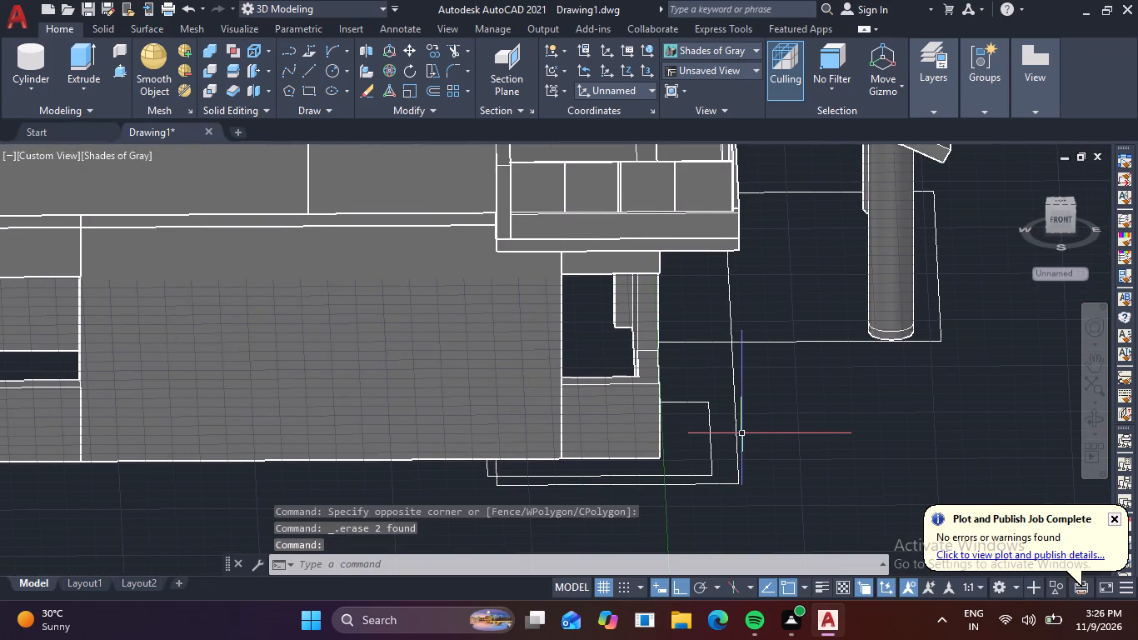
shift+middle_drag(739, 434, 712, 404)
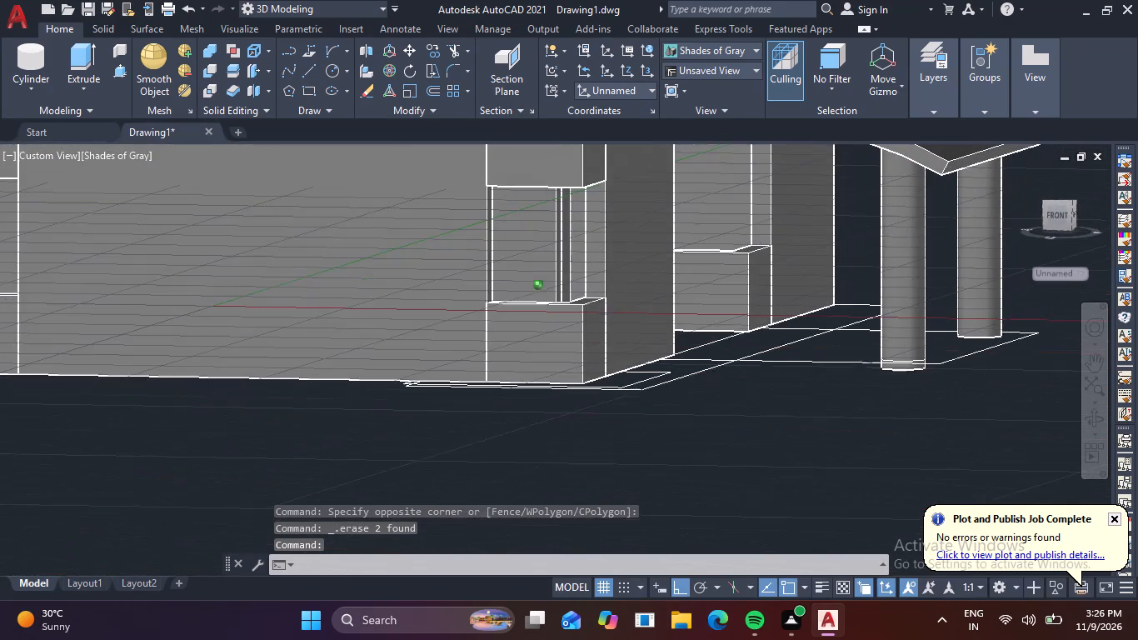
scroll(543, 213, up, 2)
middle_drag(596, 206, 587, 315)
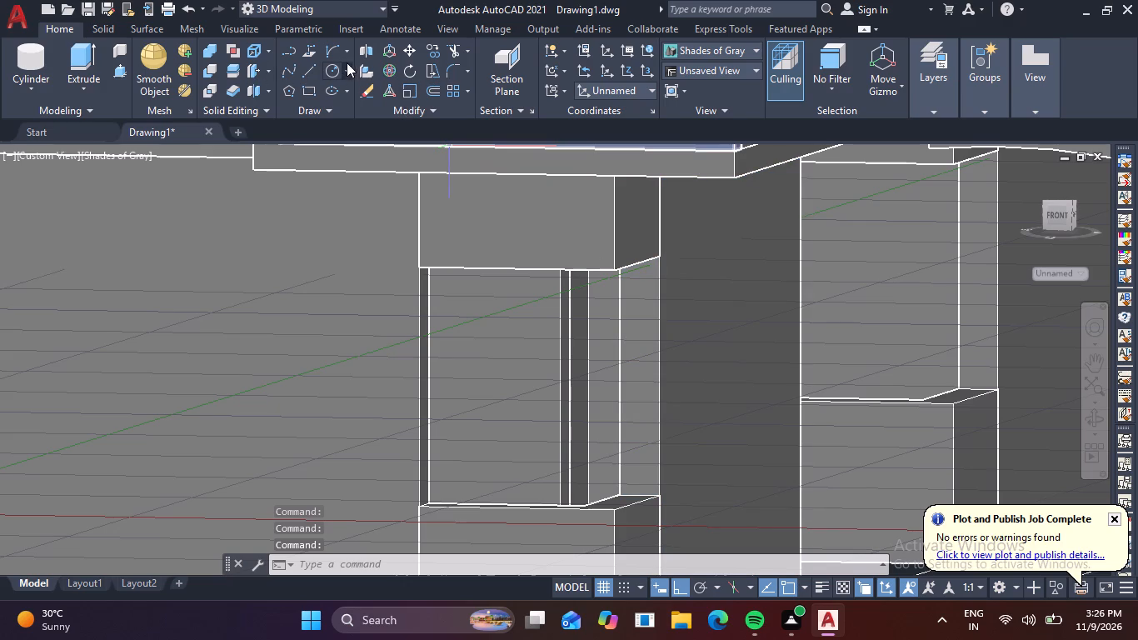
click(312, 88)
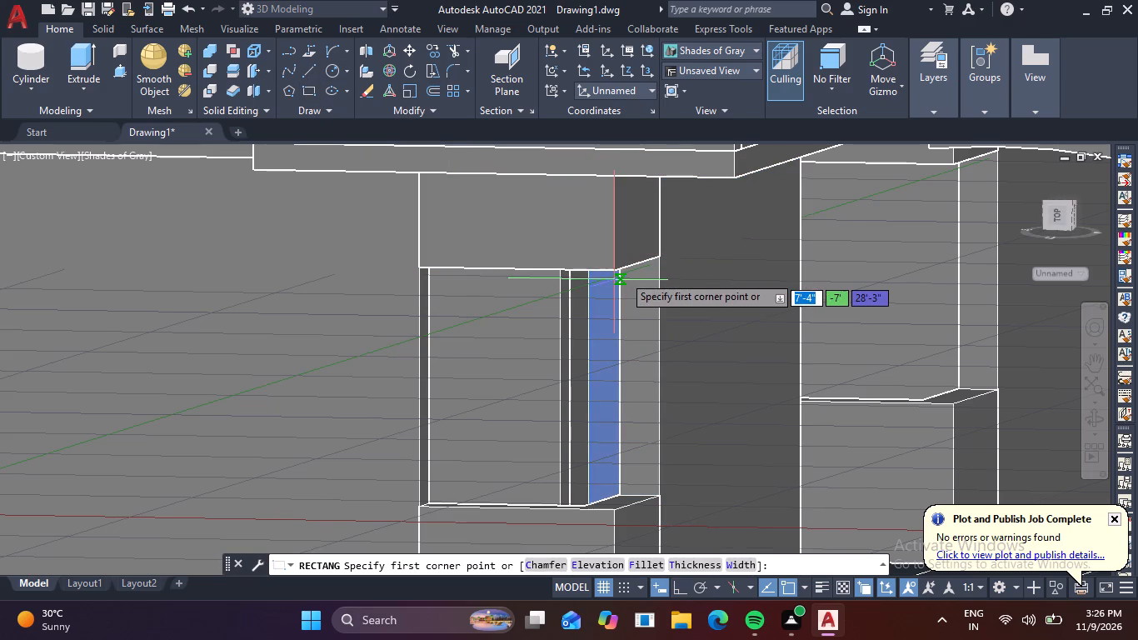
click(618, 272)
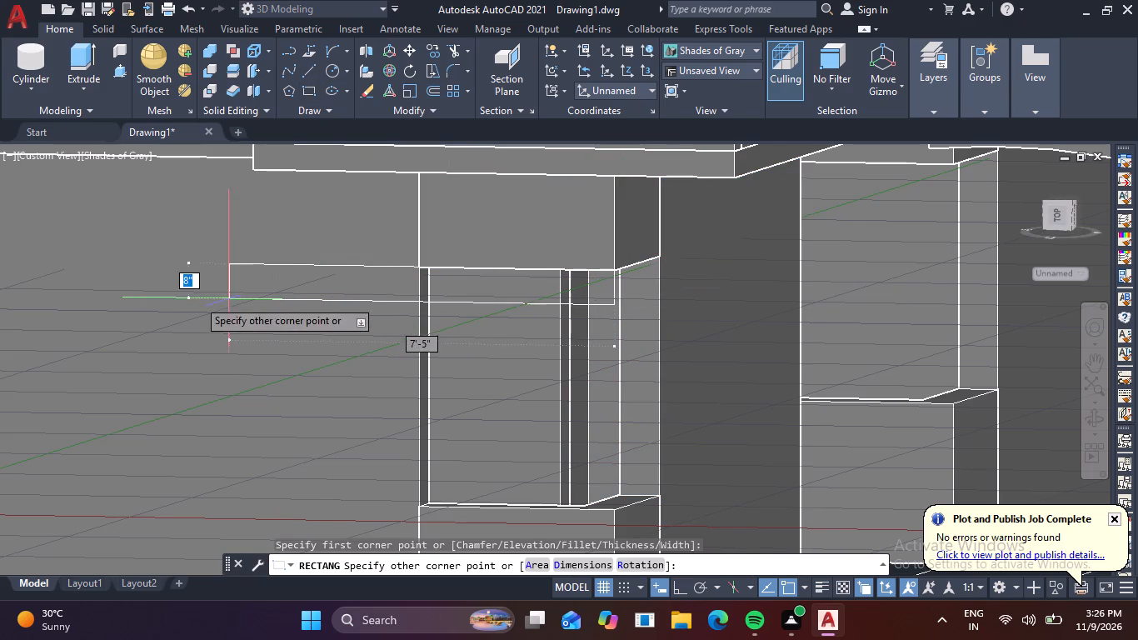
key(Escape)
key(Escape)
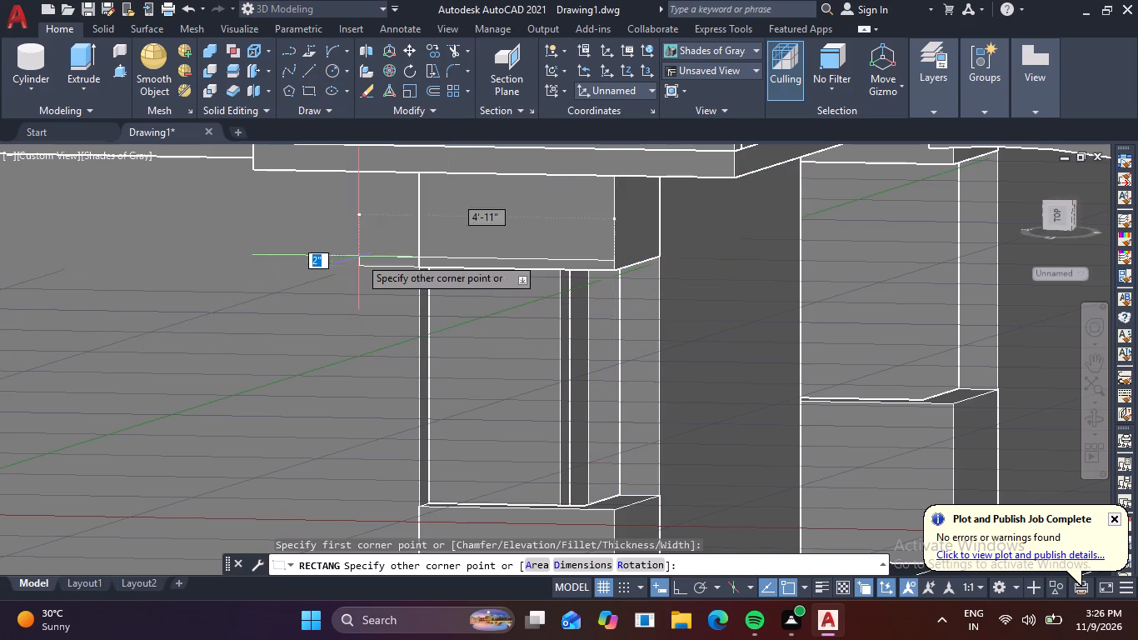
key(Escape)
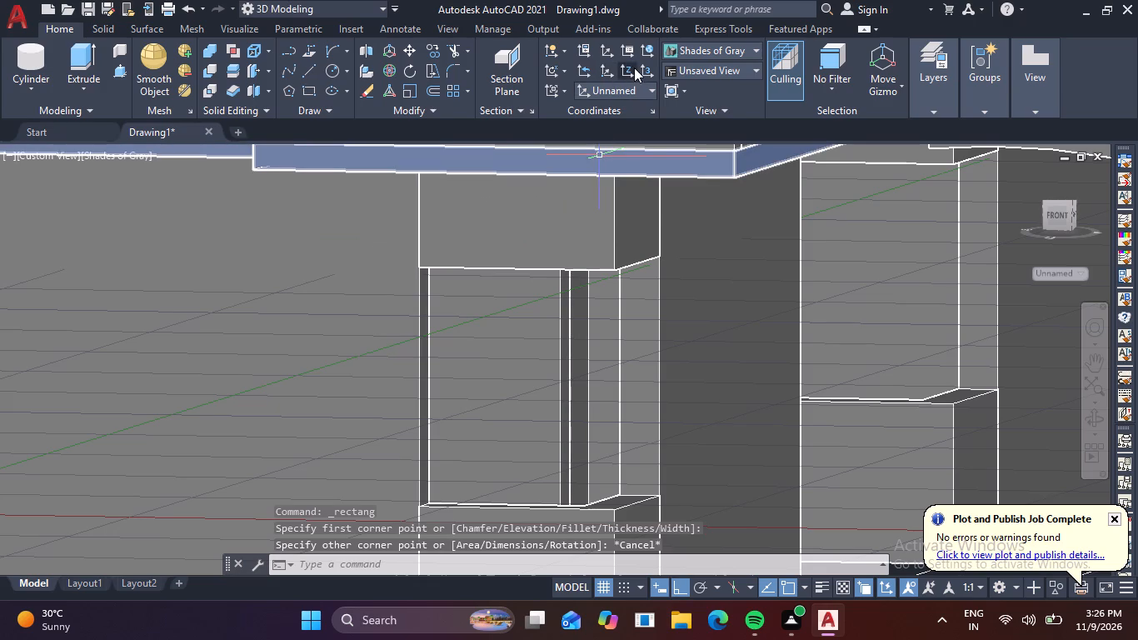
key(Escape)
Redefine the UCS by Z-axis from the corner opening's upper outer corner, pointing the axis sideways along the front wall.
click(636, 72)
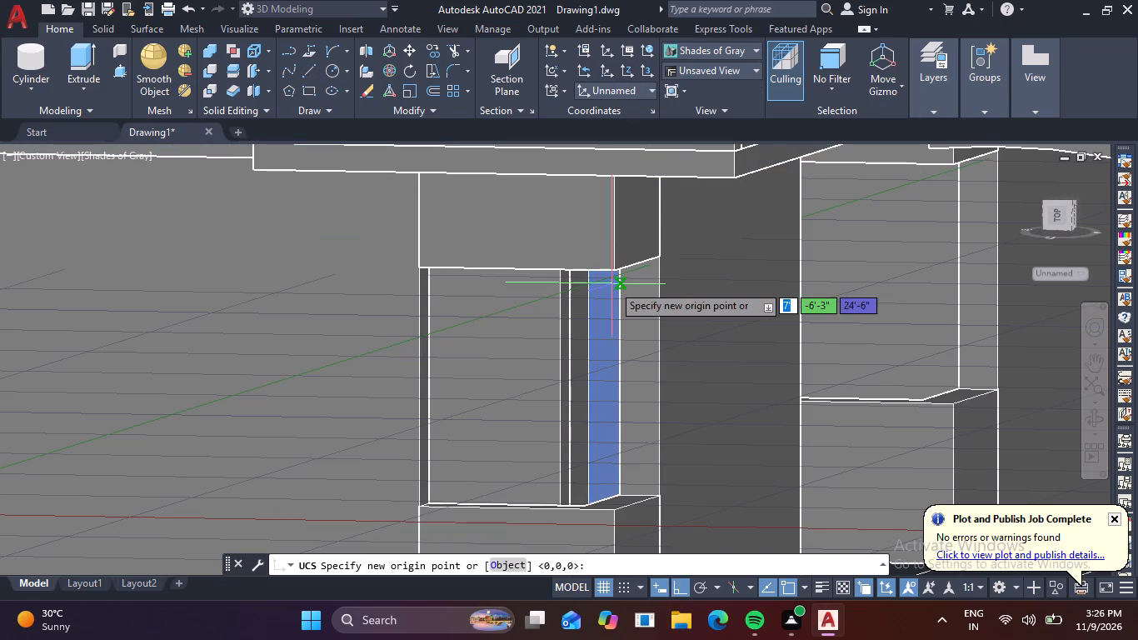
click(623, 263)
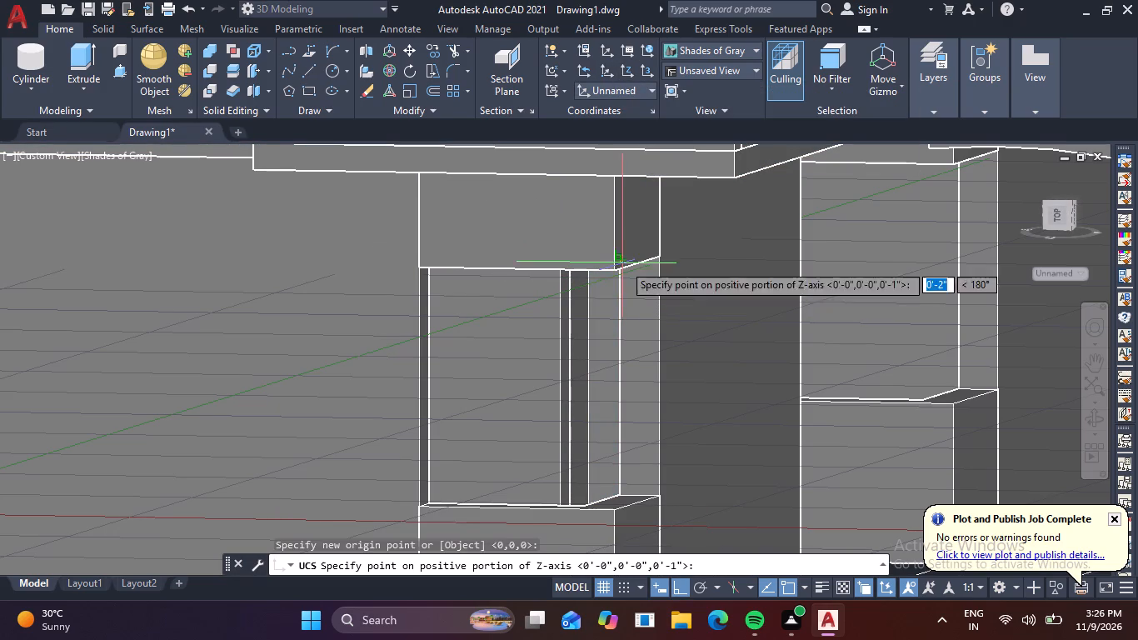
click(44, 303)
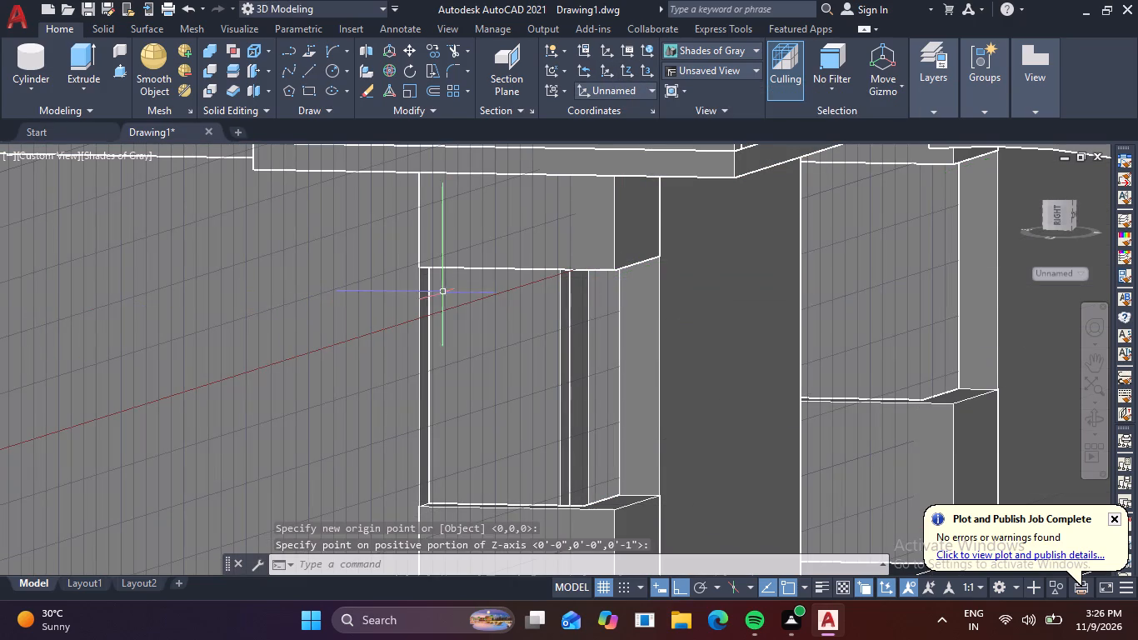
Redefine the UCS by Z-axis from the corner opening's upper outer corner, pointing the axis straight out from the front wall.
click(630, 68)
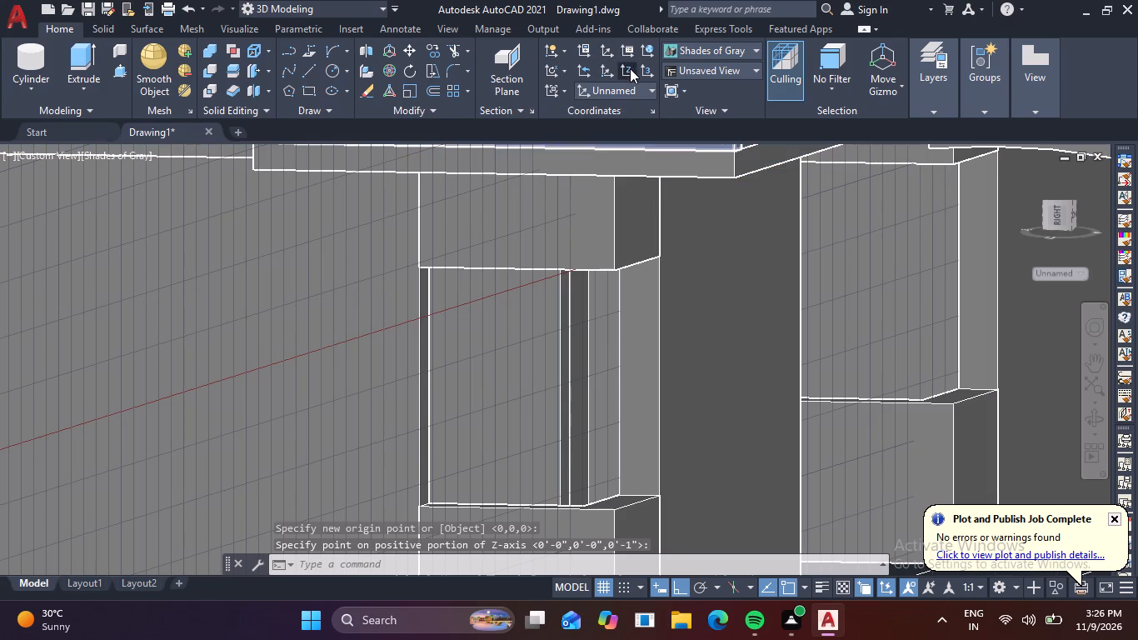
click(609, 269)
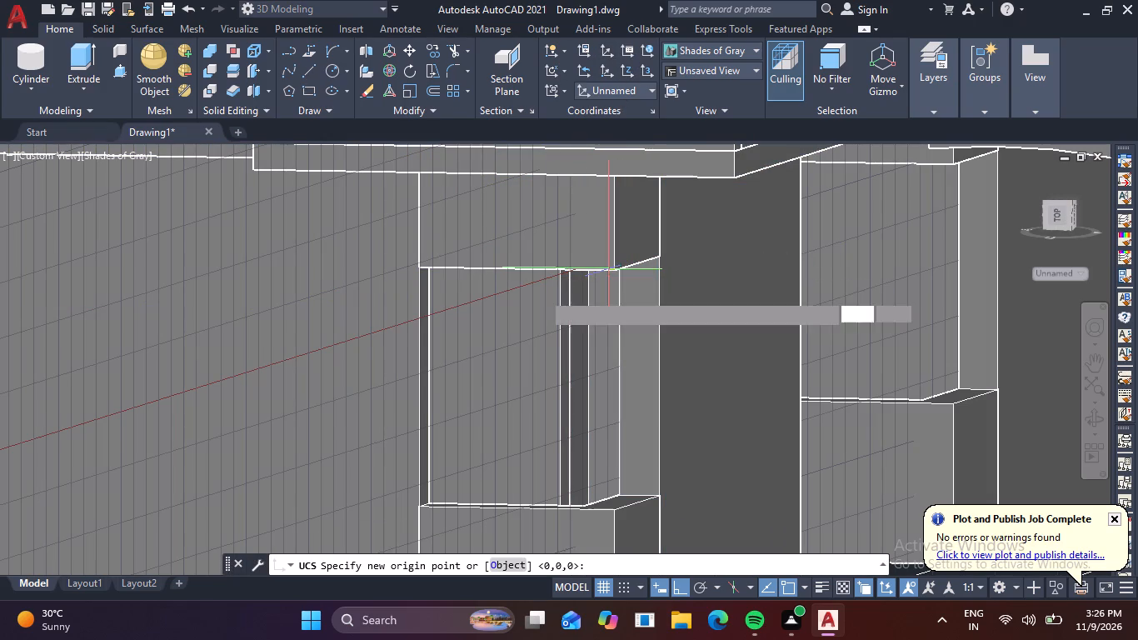
click(57, 433)
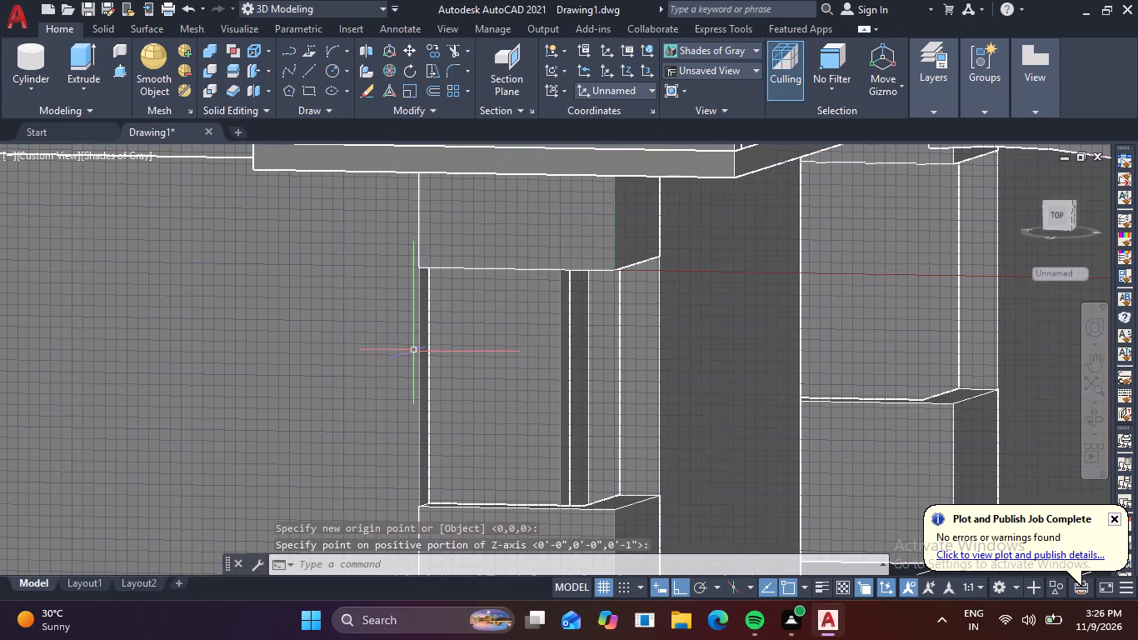
scroll(540, 298, up, 3)
key(Escape)
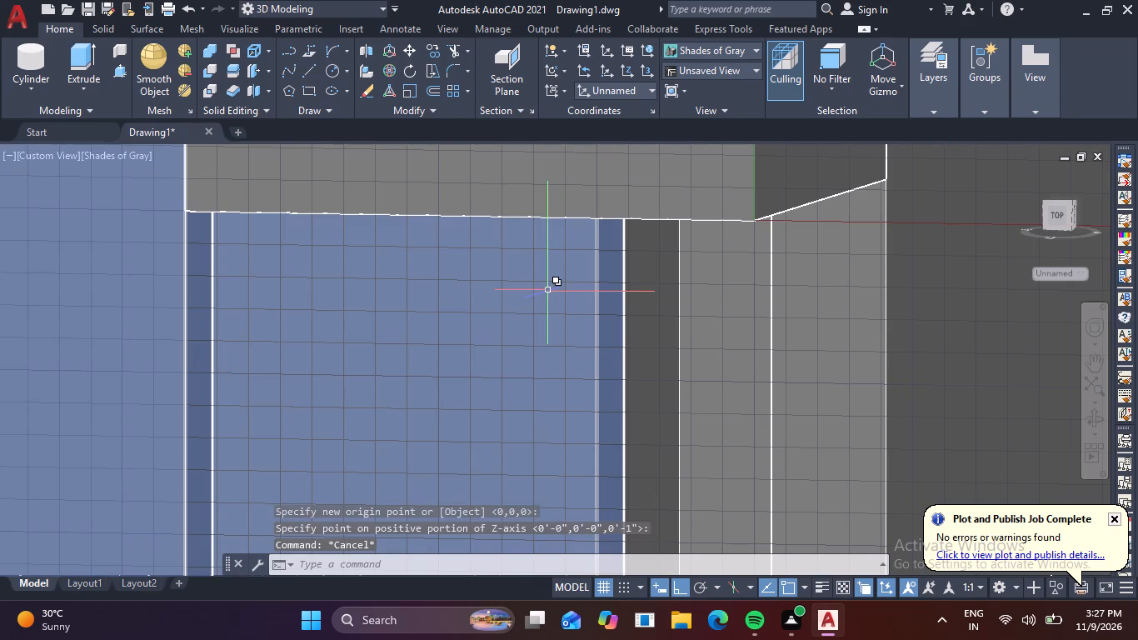
Draw a rectangle about 3'-10" wide and 4'-6" high over the corner opening, between its diagonally opposite front corners.
scroll(547, 291, down, 2)
middle_drag(582, 310, 557, 234)
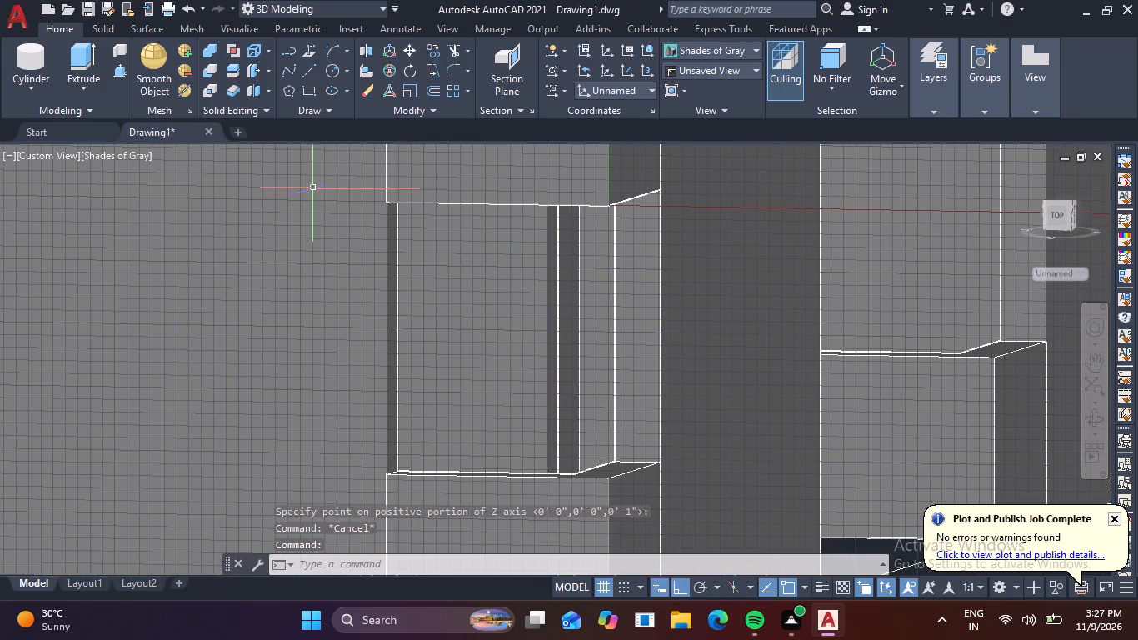
click(312, 94)
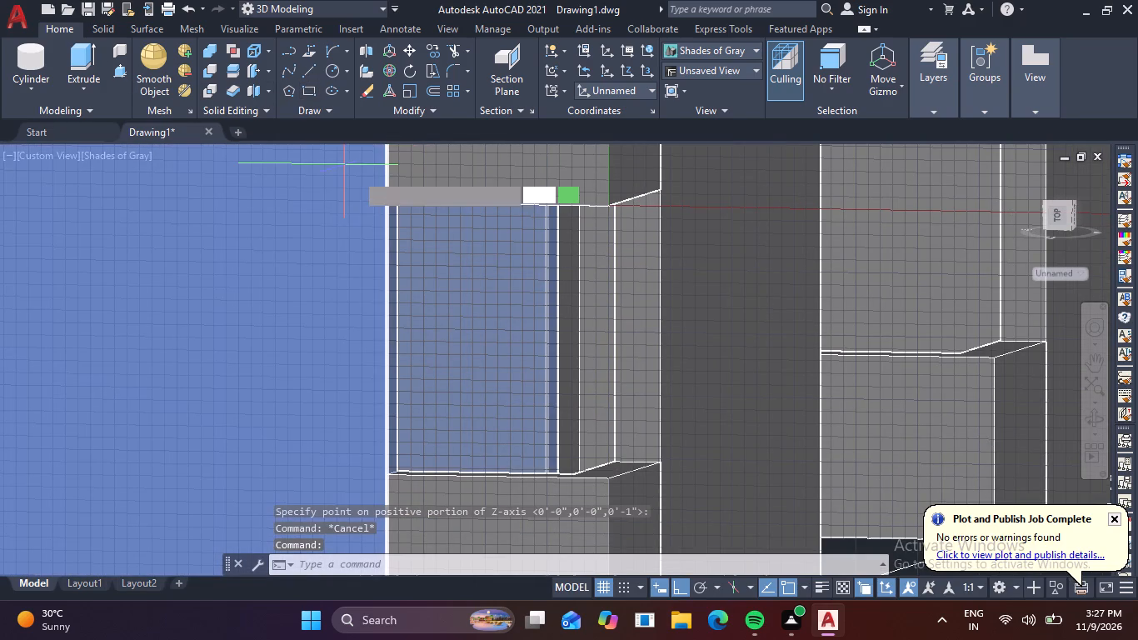
click(387, 204)
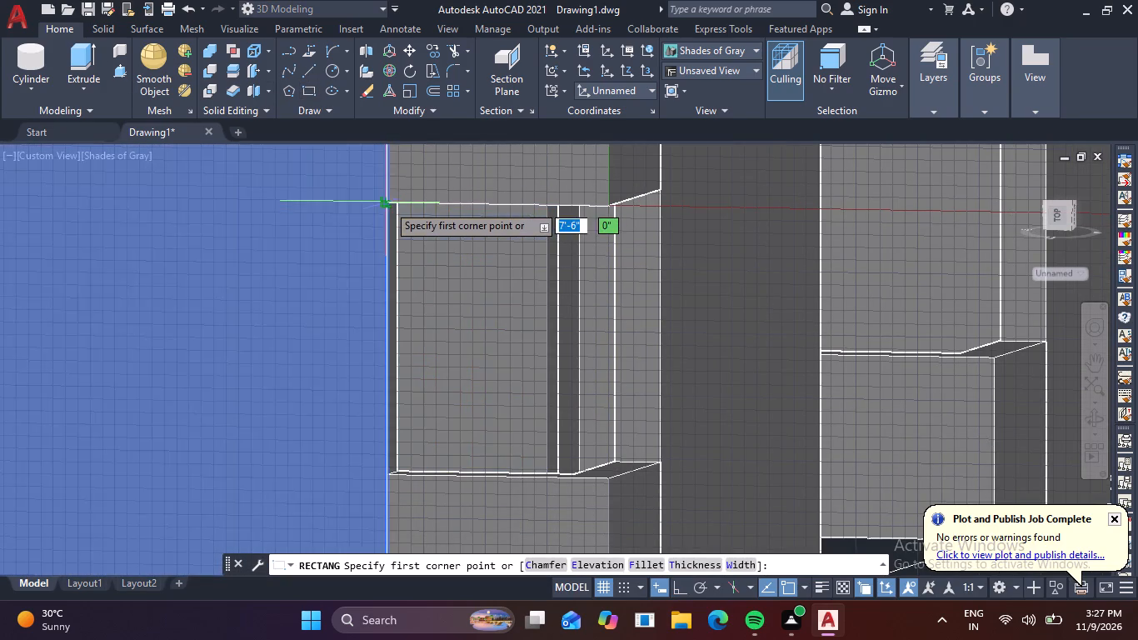
click(610, 478)
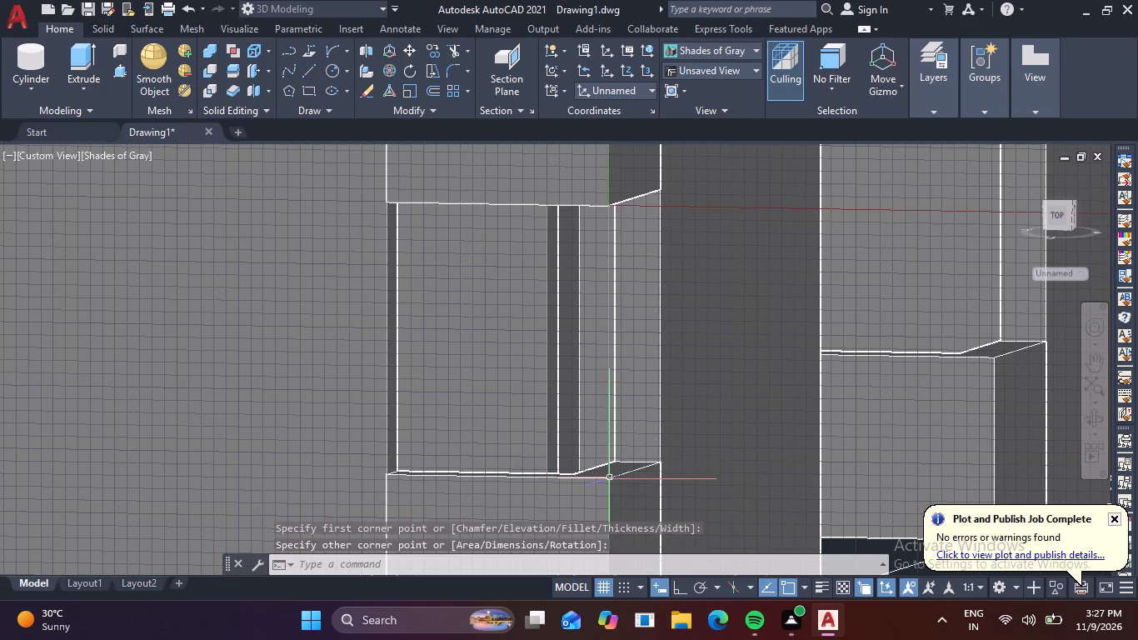
key(Escape)
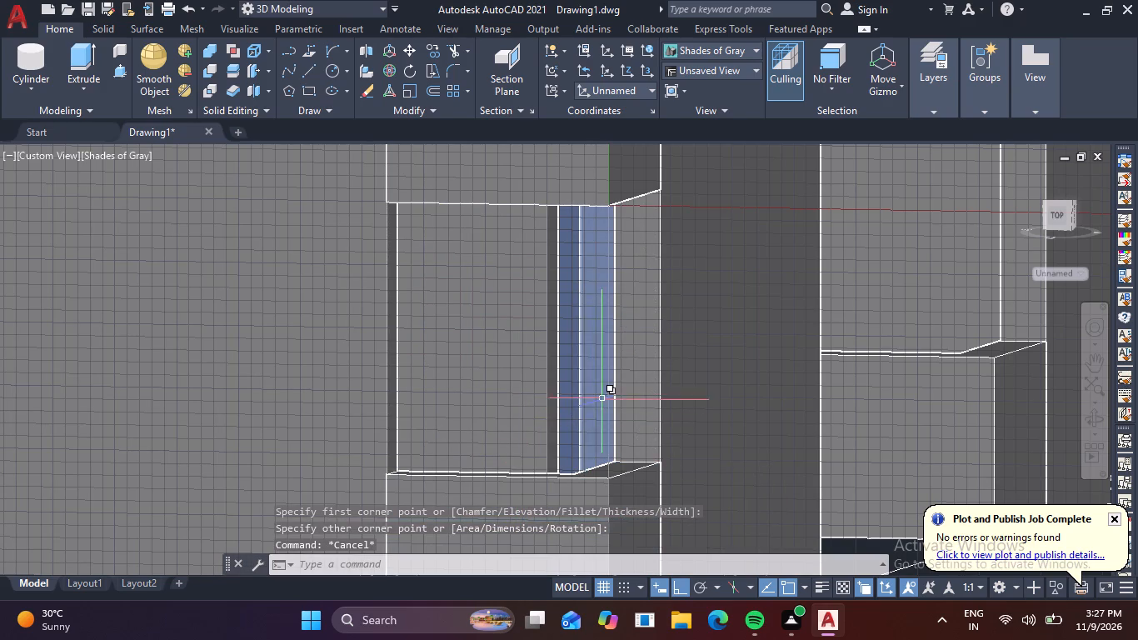
Move the opening's rectangle straight out from the front wall so it stands clear of the building.
scroll(579, 386, down, 1)
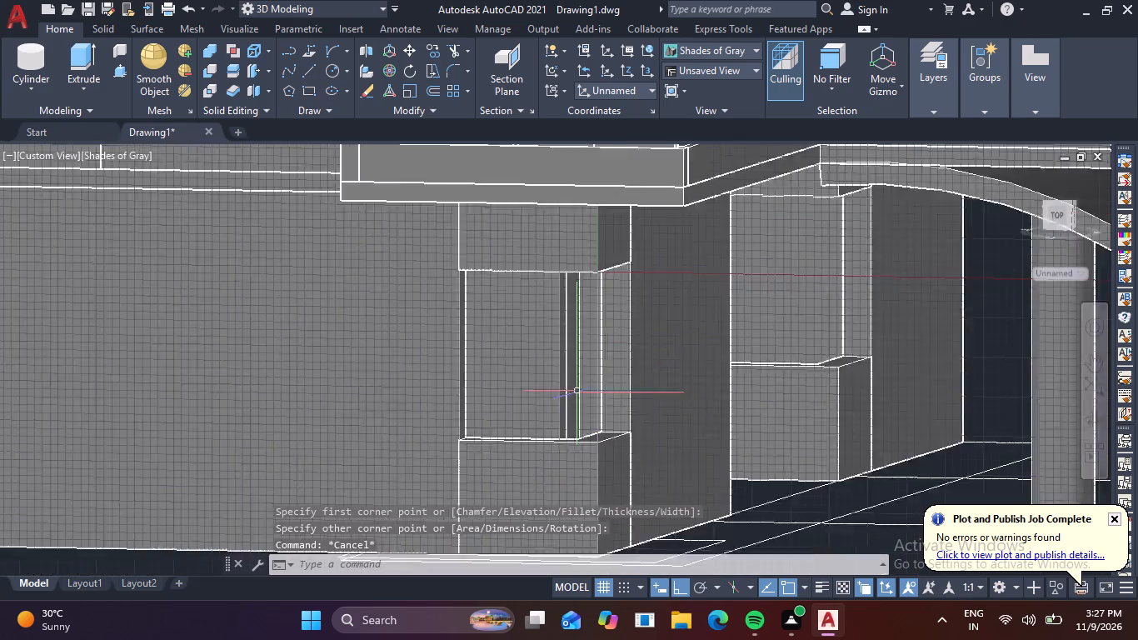
scroll(576, 395, down, 1)
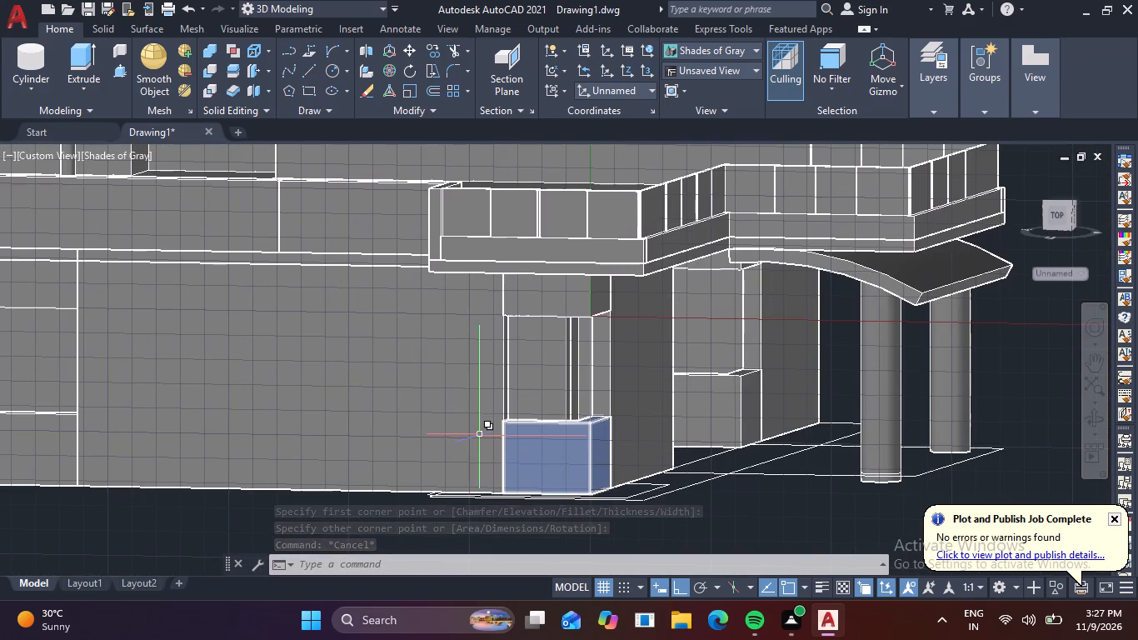
shift+middle_drag(472, 430, 502, 453)
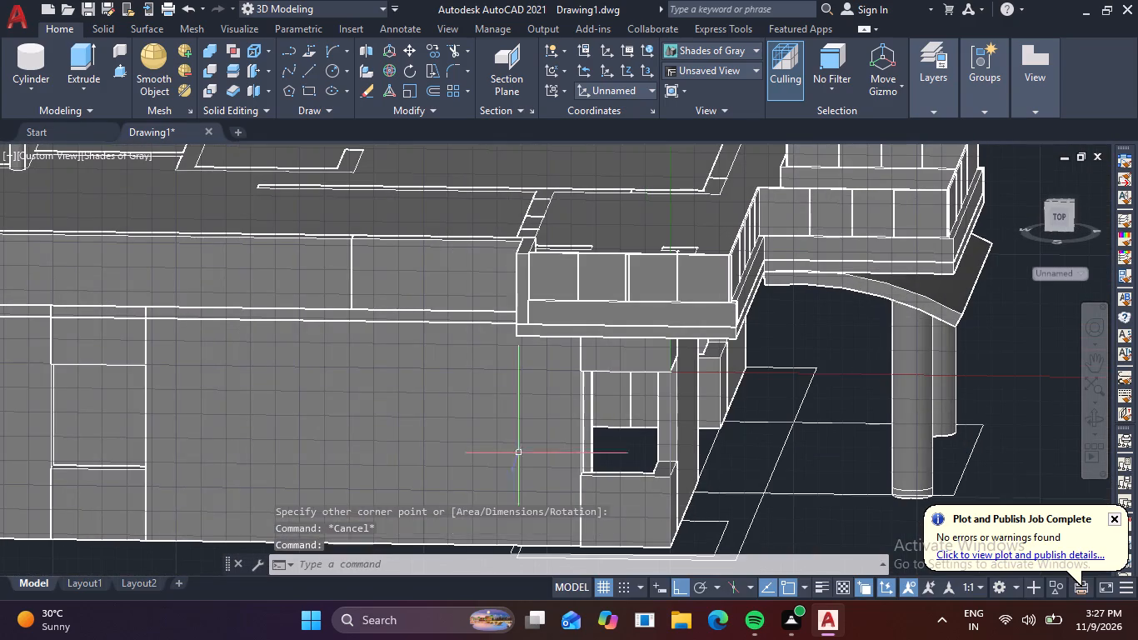
scroll(716, 412, up, 2)
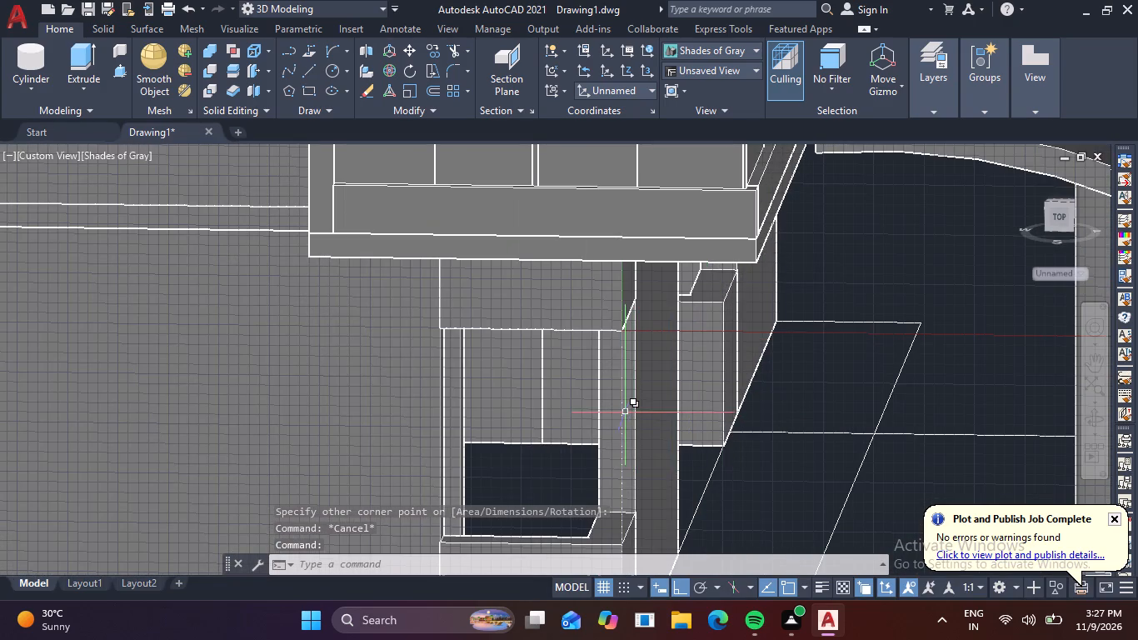
click(624, 412)
scroll(523, 429, up, 3)
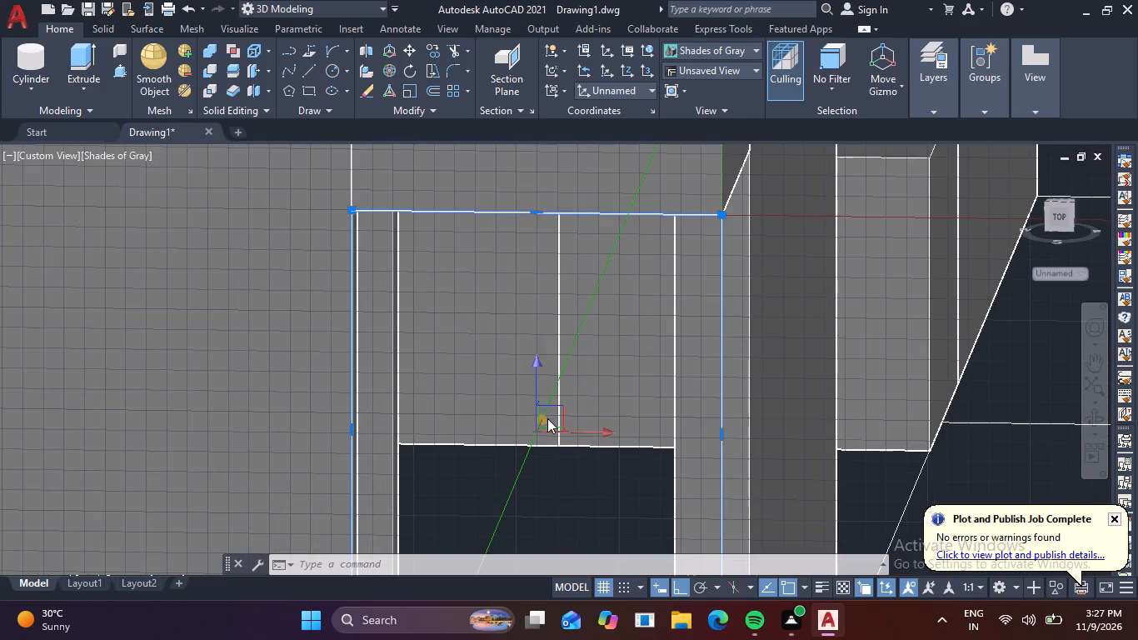
drag(547, 418, 537, 432)
scroll(496, 493, down, 3)
middle_drag(492, 512, 596, 355)
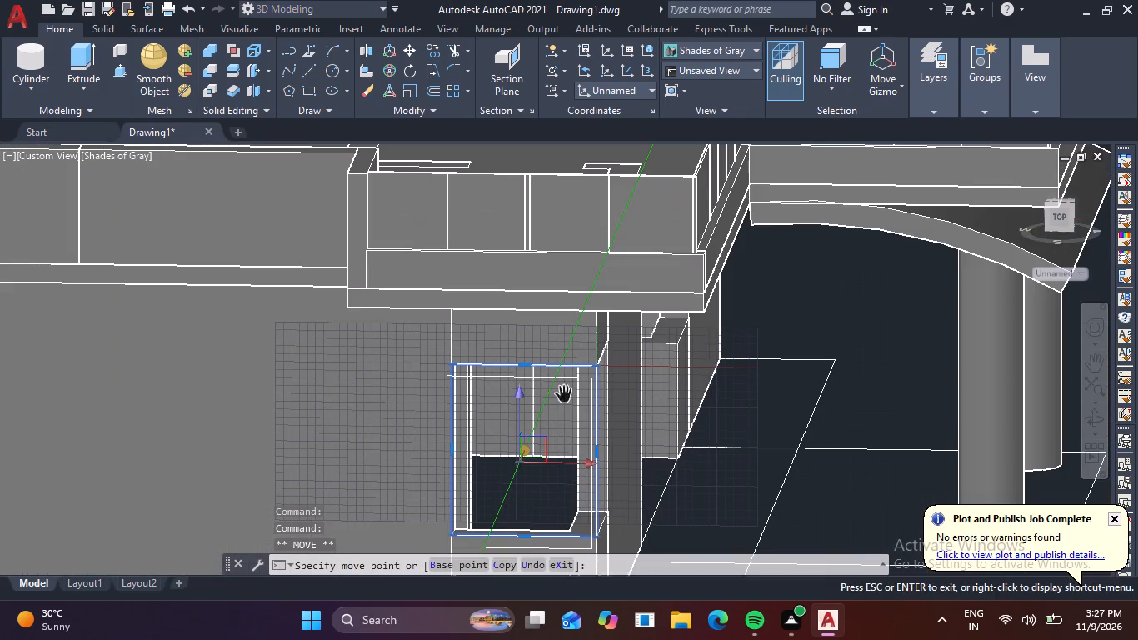
middle_drag(596, 355, 616, 337)
middle_drag(531, 494, 702, 229)
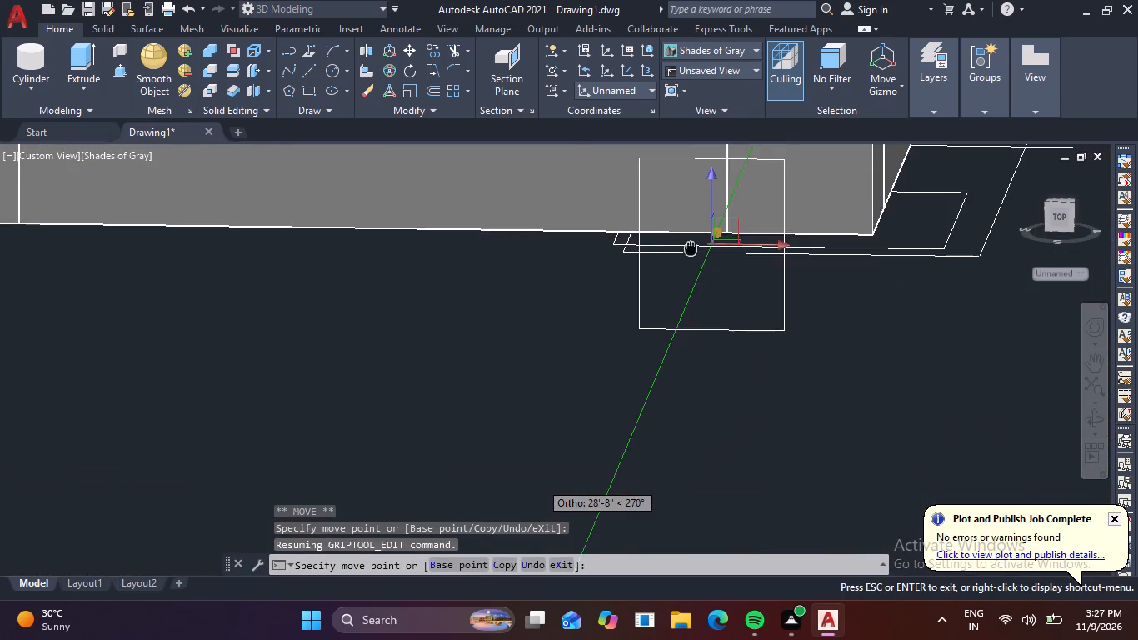
middle_drag(702, 229, 731, 197)
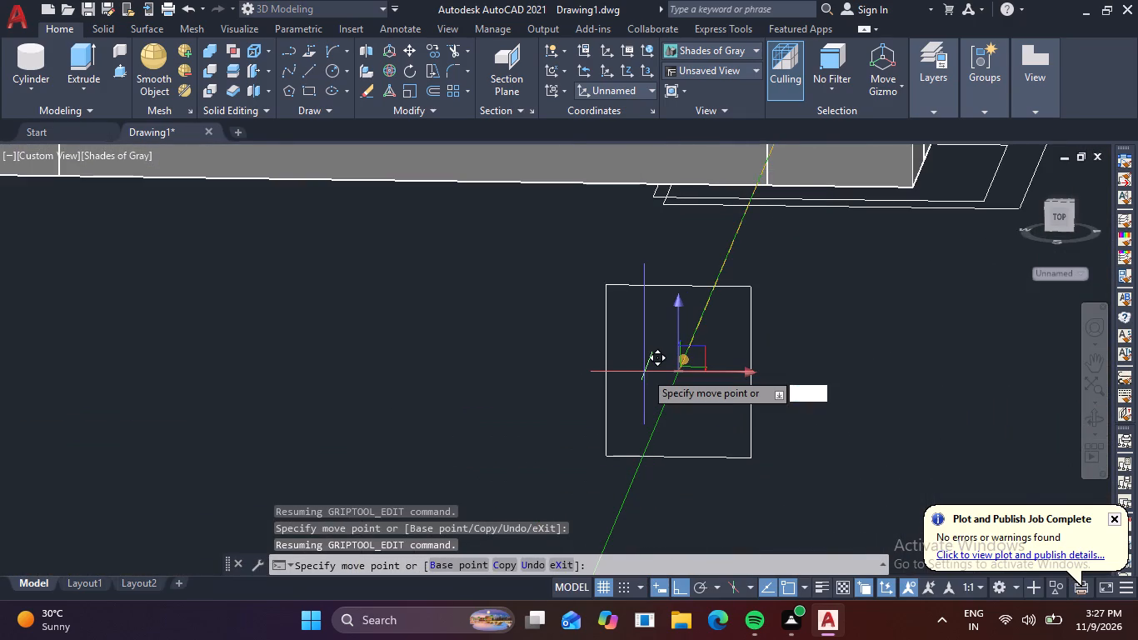
click(645, 372)
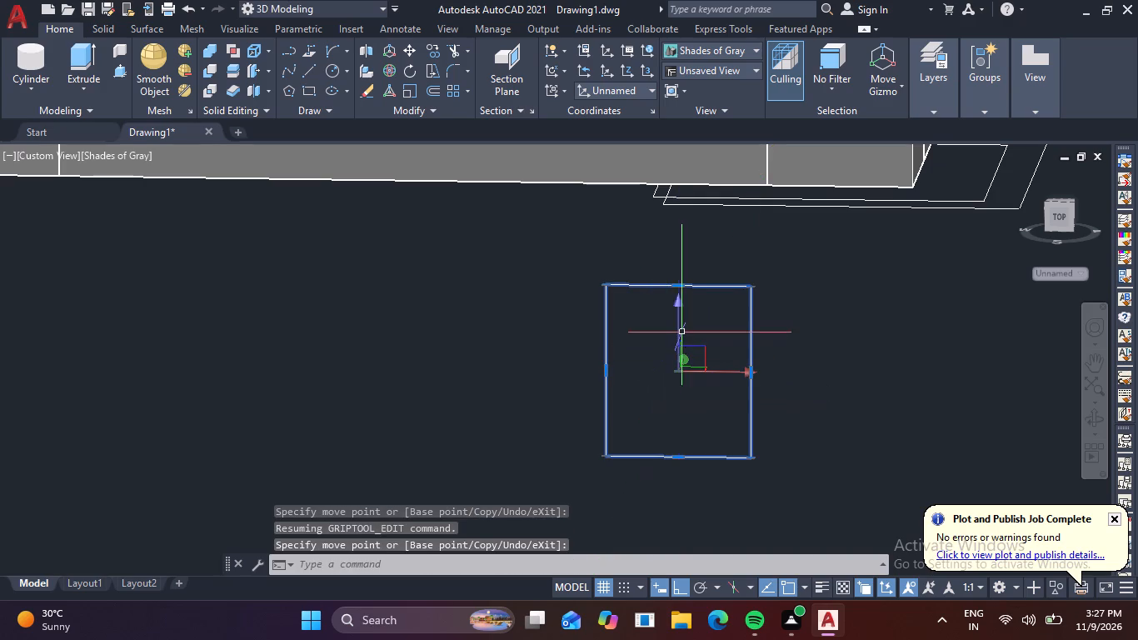
key(Escape)
key(Escape)
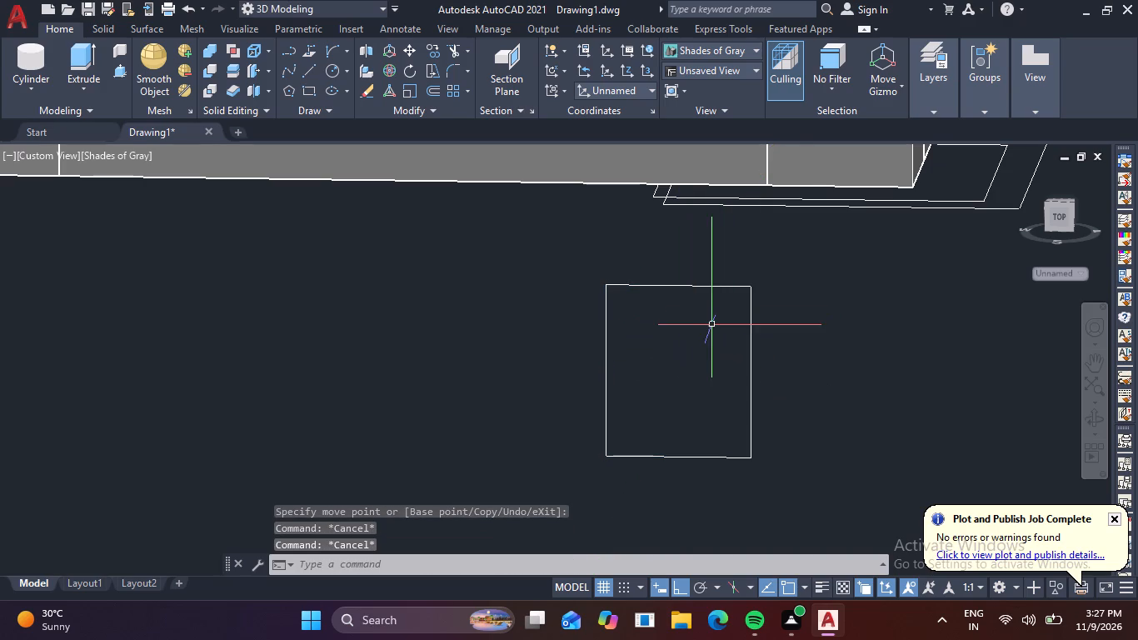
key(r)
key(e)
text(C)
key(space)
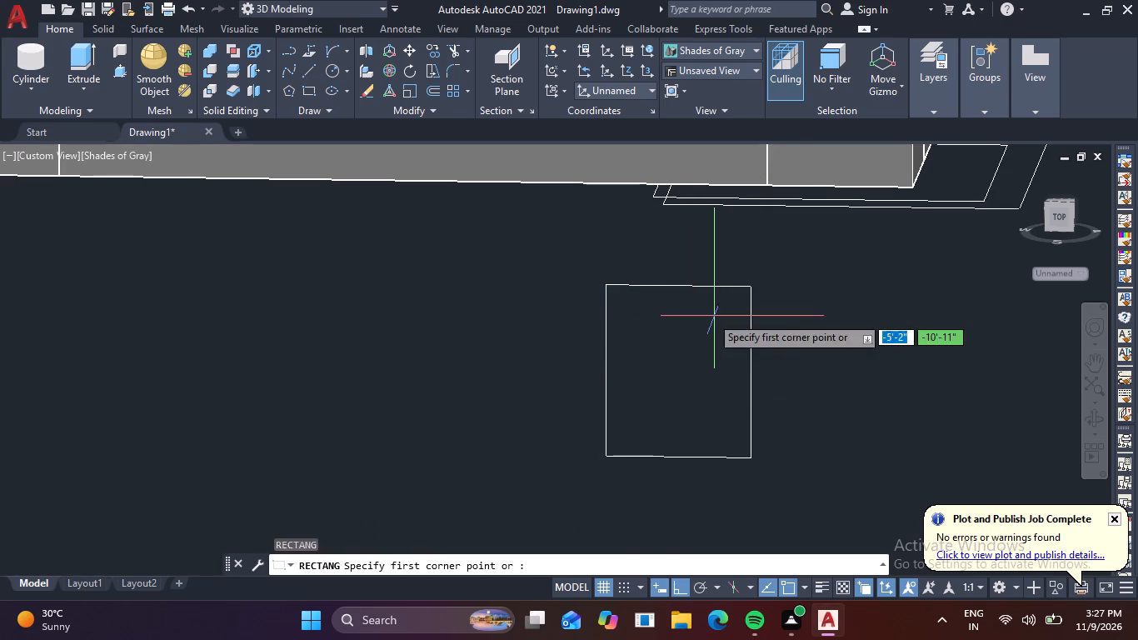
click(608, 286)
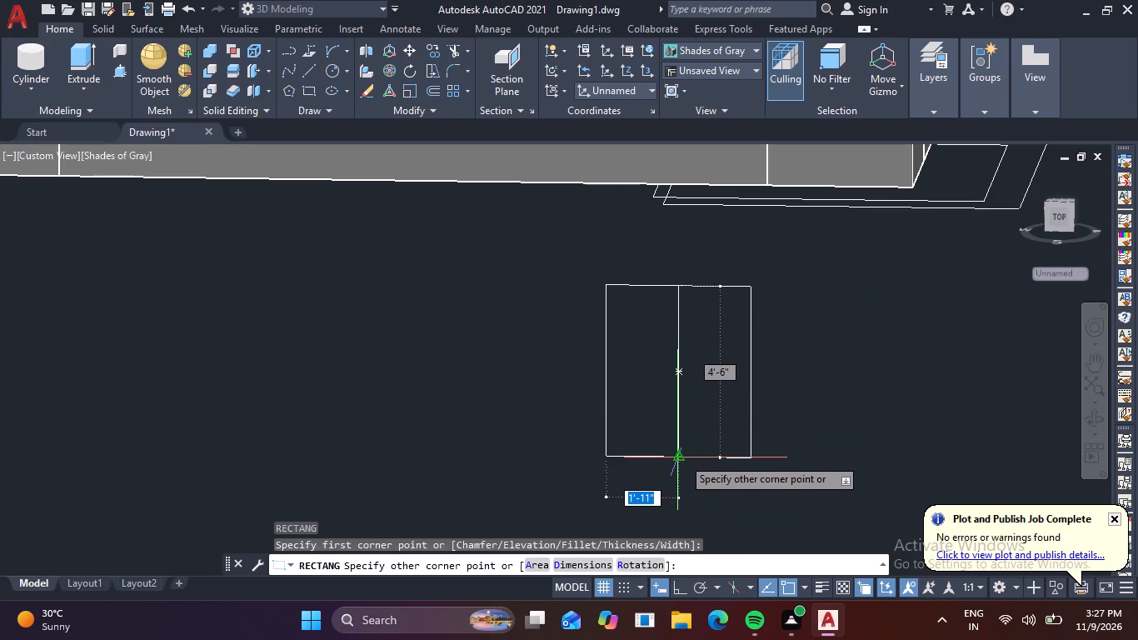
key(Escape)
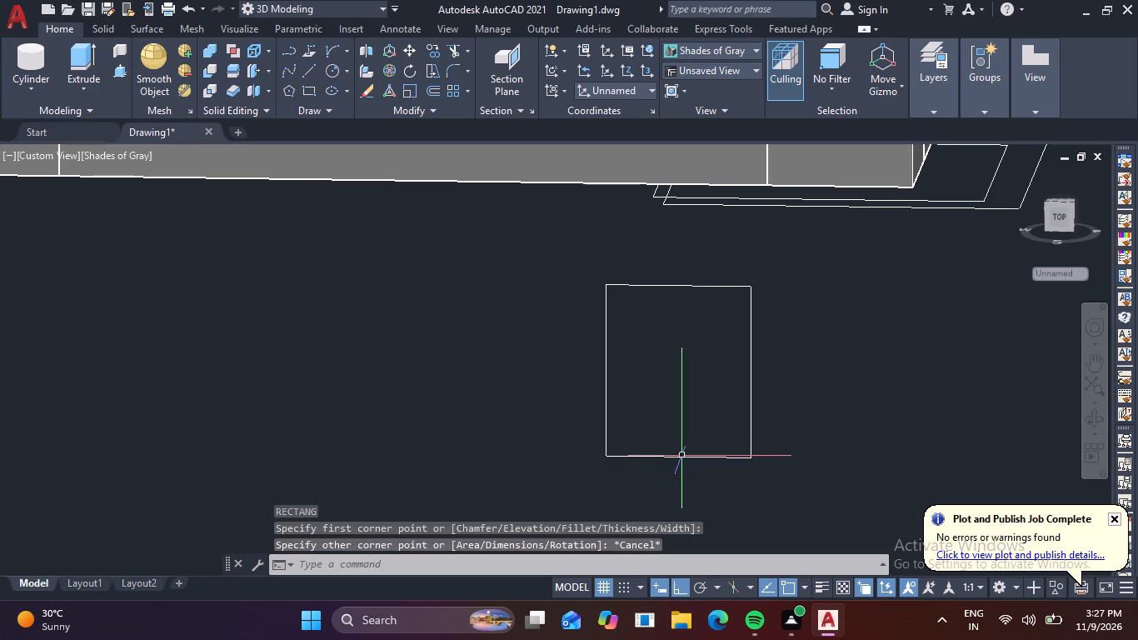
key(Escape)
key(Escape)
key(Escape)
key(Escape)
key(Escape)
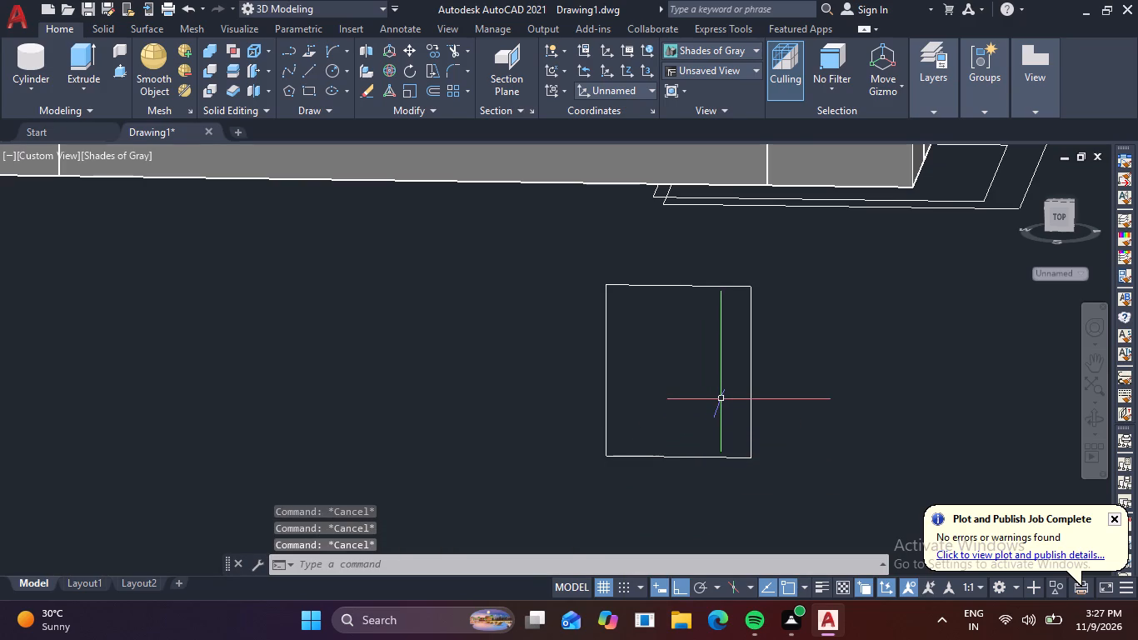
Offset the corner opening's standalone rectangle 2" inward to form the outer window frame outline.
key(o)
key(space)
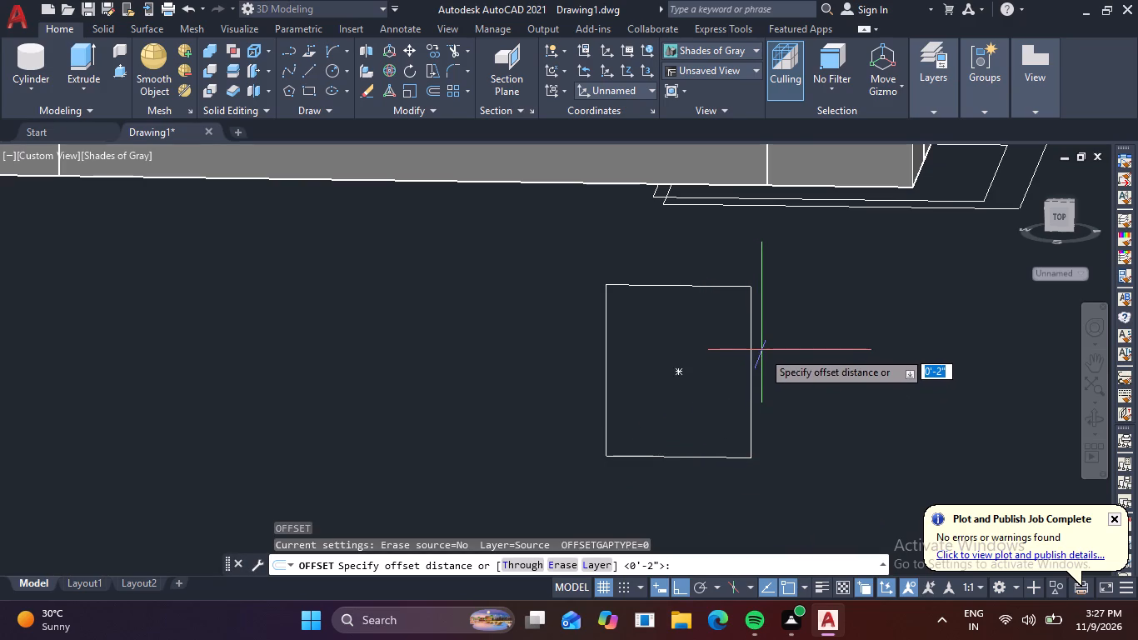
key(2)
key(space)
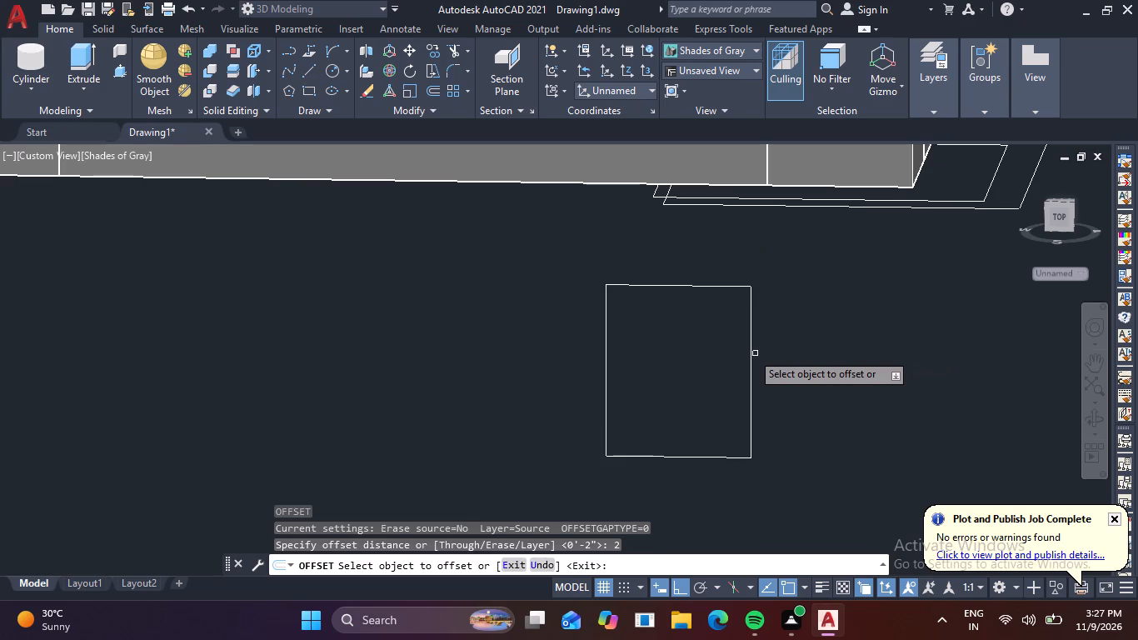
click(751, 357)
click(673, 380)
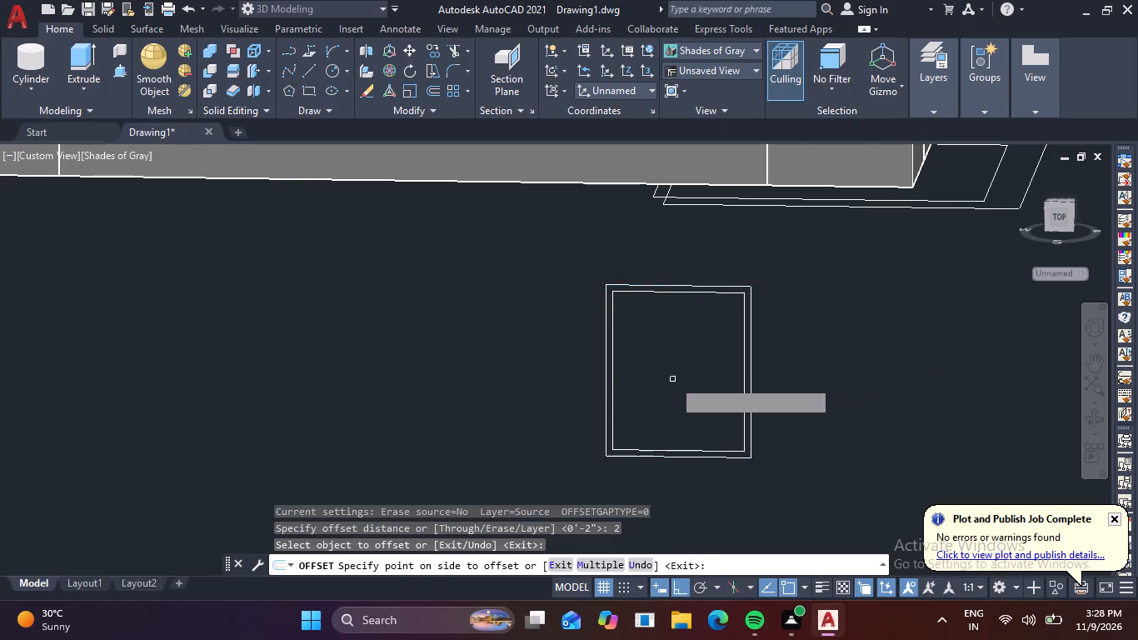
key(Escape)
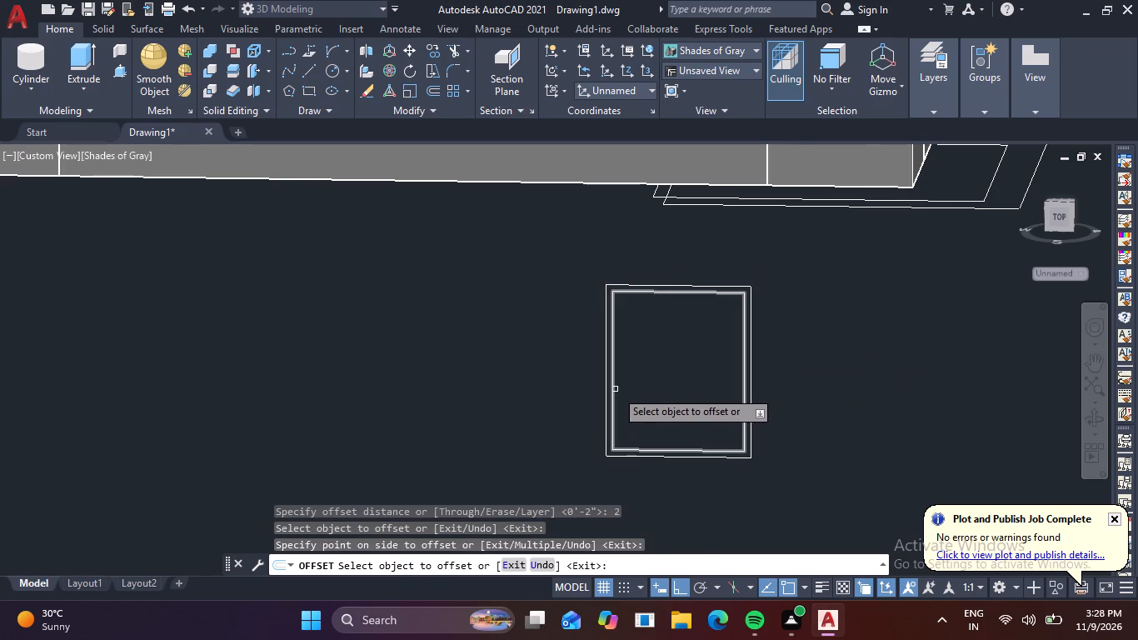
key(Escape)
key(Escape)
key(Escape)
key(Escape)
key(Escape)
key(Escape)
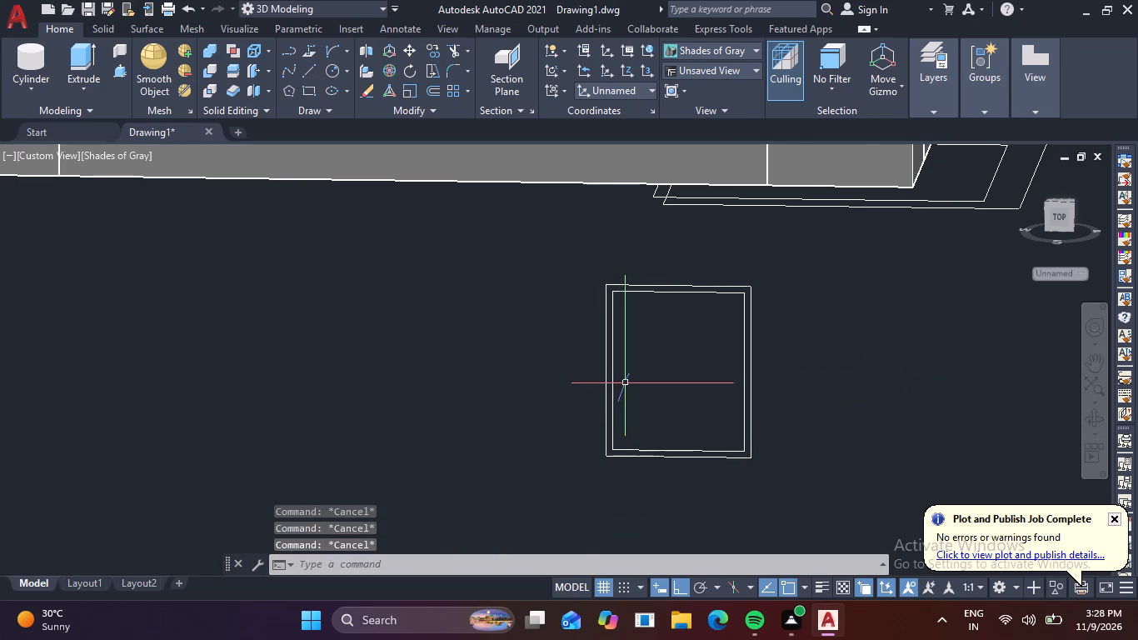
key(Escape)
key(Escape)
key(Escape)
key(Escape)
key(Escape)
key(Escape)
key(Escape)
key(Escape)
key(Escape)
key(Escape)
key(Escape)
key(Escape)
key(Escape)
key(Escape)
key(Escape)
key(Escape)
key(Escape)
key(Escape)
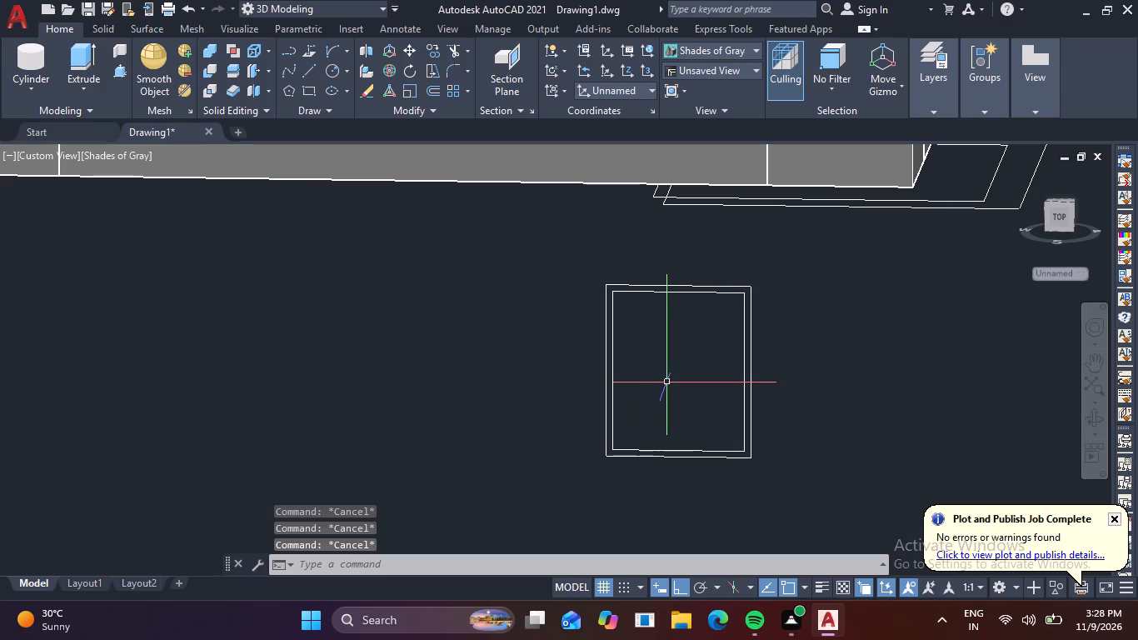
Draw a half-width sash rectangle from the inner frame rectangle's upper left corner to the midpoint of its bottom edge.
key(r)
key(e)
key(c)
key(space)
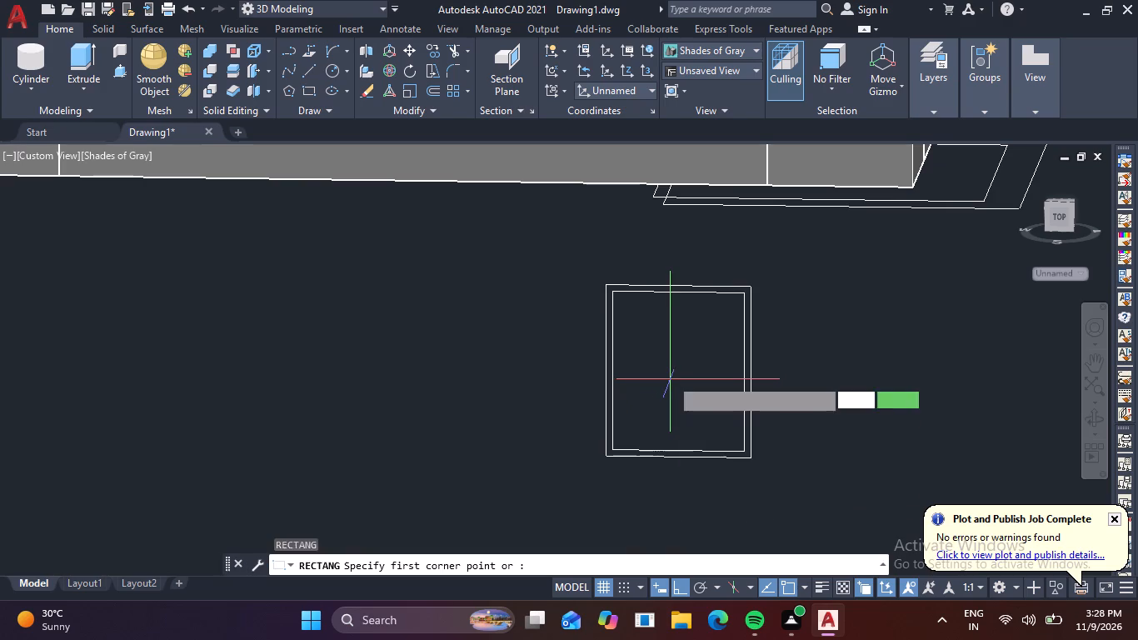
click(612, 292)
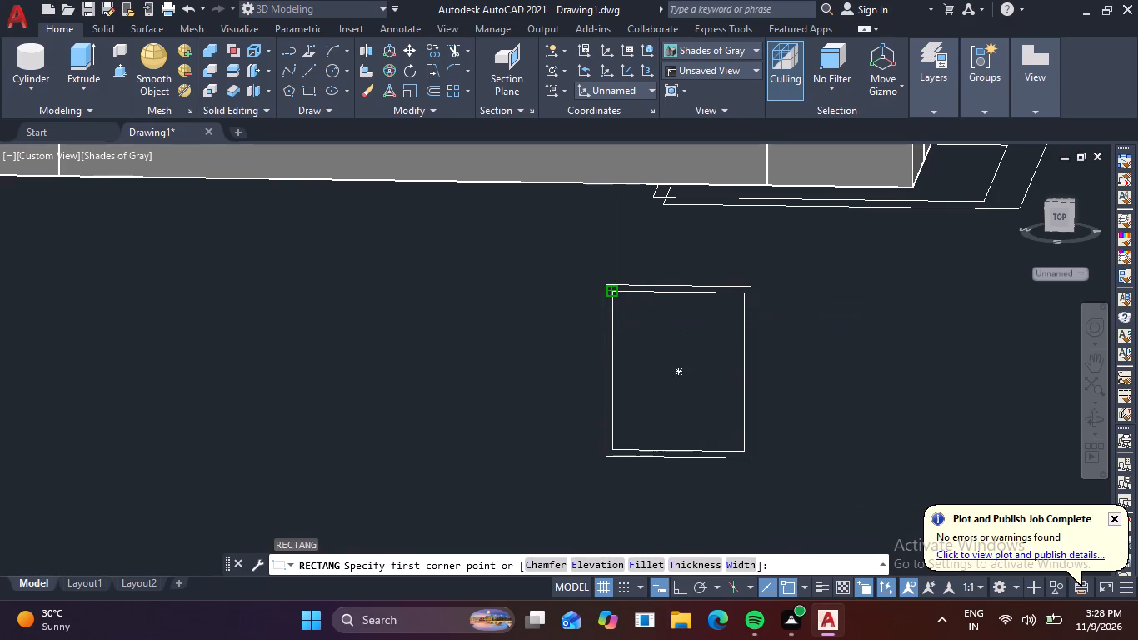
click(686, 452)
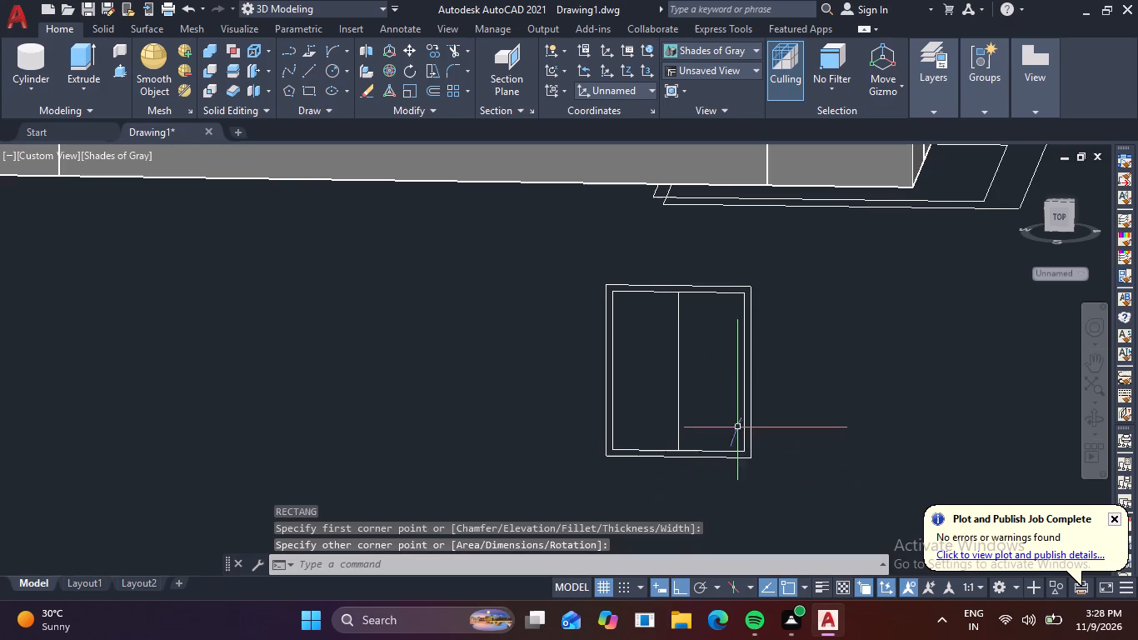
key(F1)
key(F1)
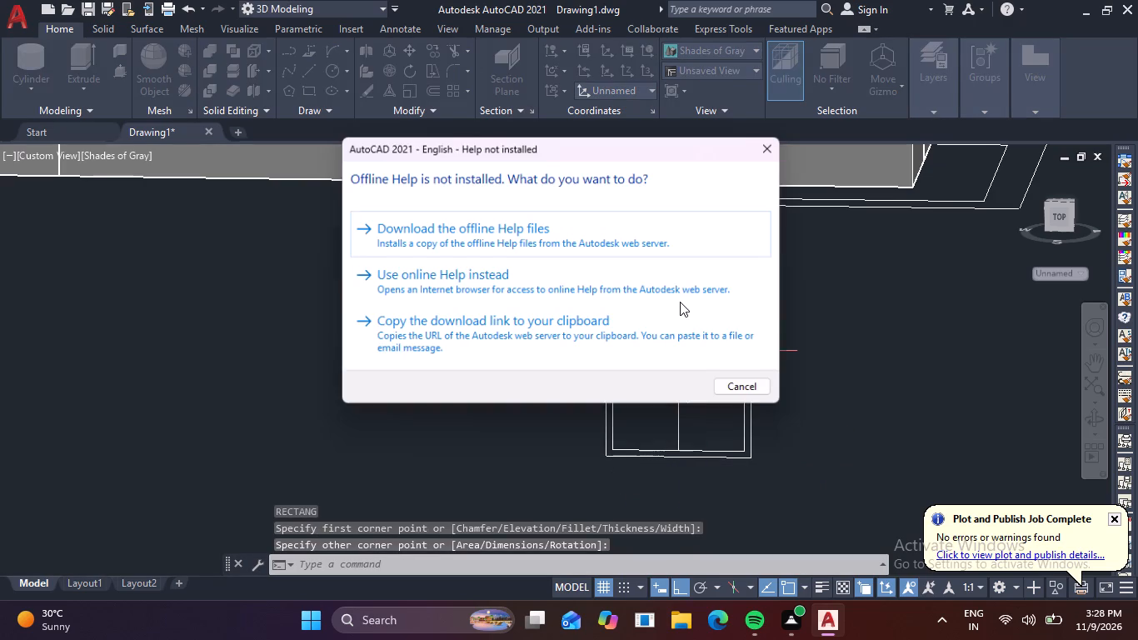
key(Escape)
key(Escape)
key(Escape)
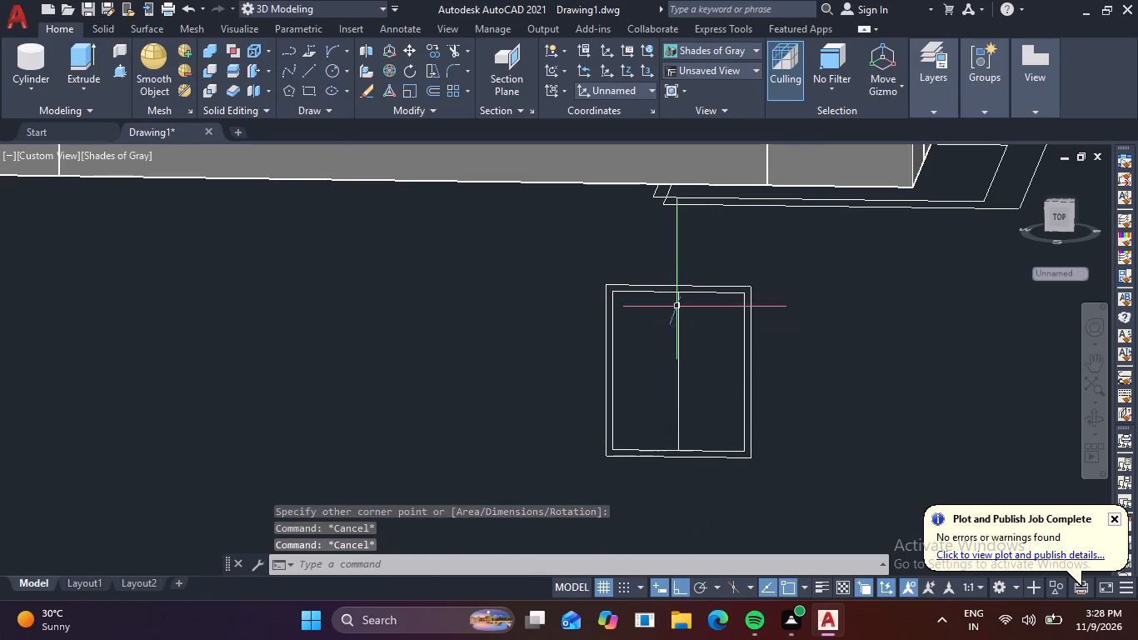
key(Escape)
key(Escape)
key(Escape)
key(Escape)
key(Escape)
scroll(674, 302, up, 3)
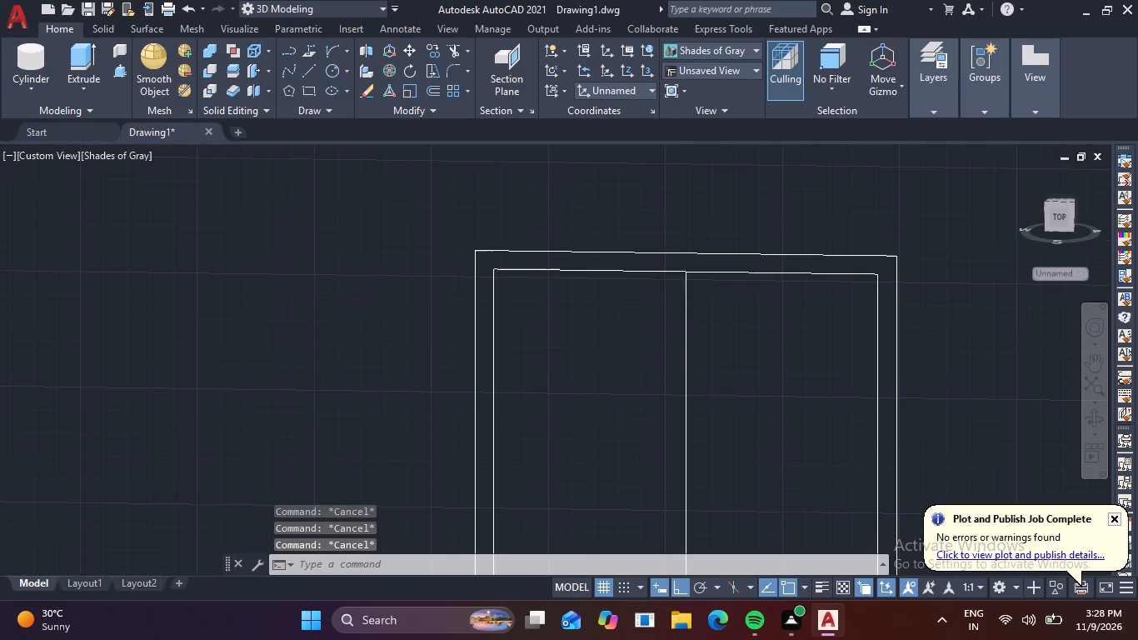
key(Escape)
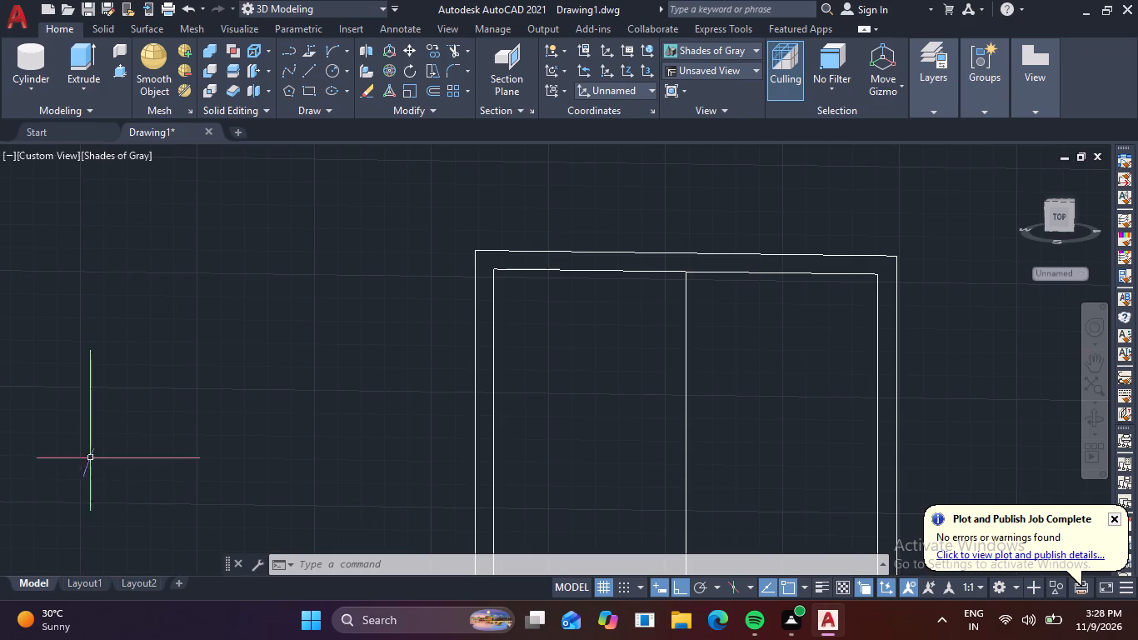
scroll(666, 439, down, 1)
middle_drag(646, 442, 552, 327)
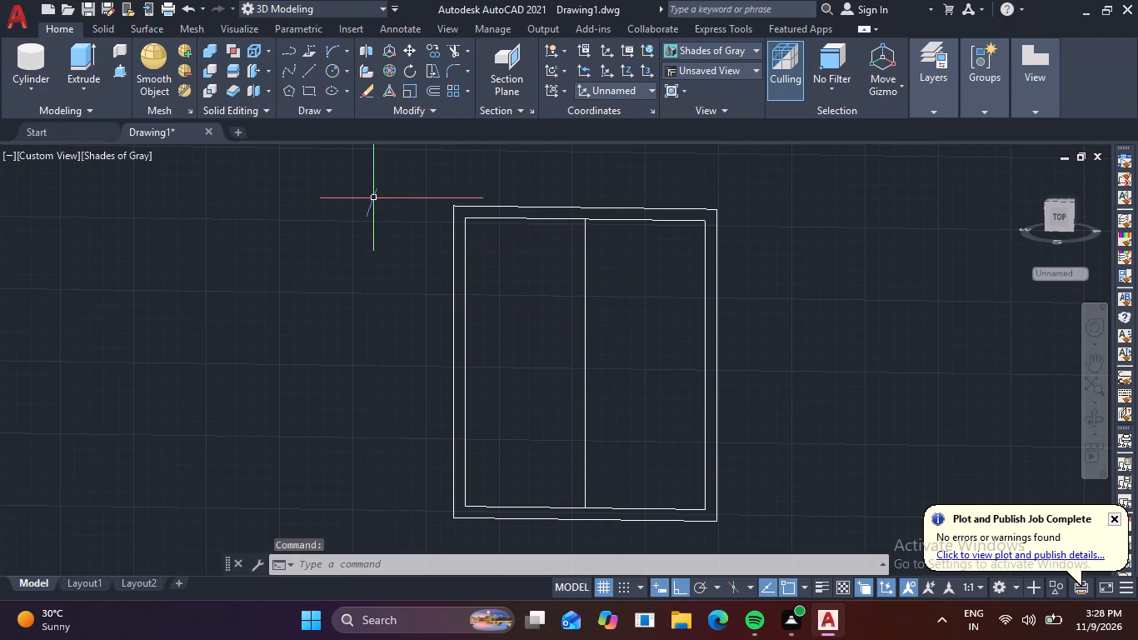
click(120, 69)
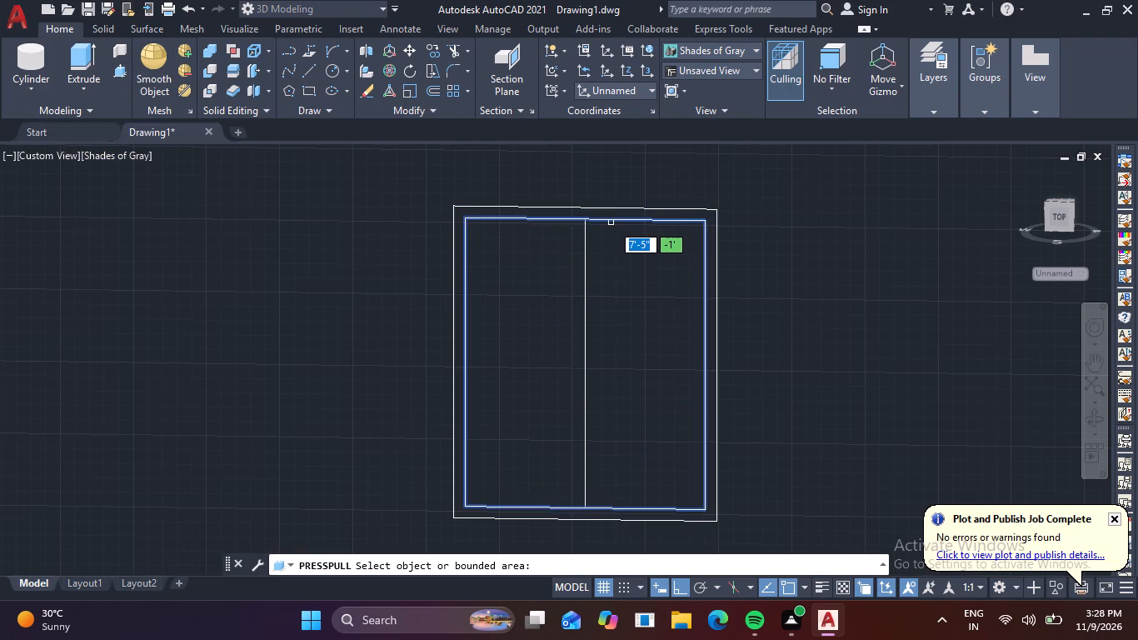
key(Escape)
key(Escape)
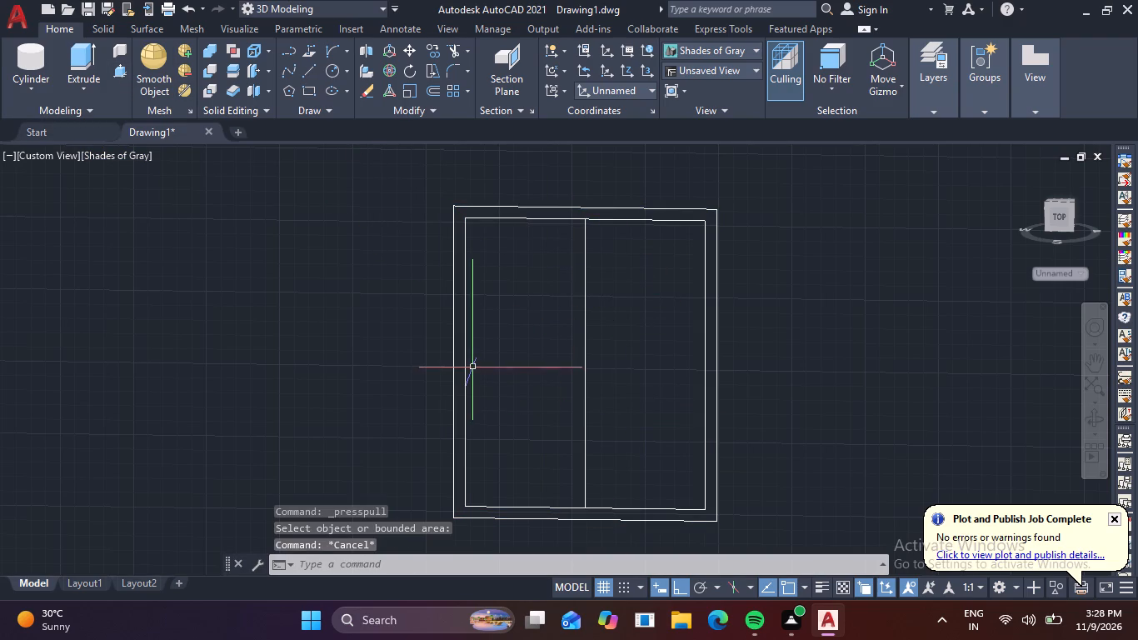
Offset the half-width sash rectangle 1" inward.
key(o)
key(space)
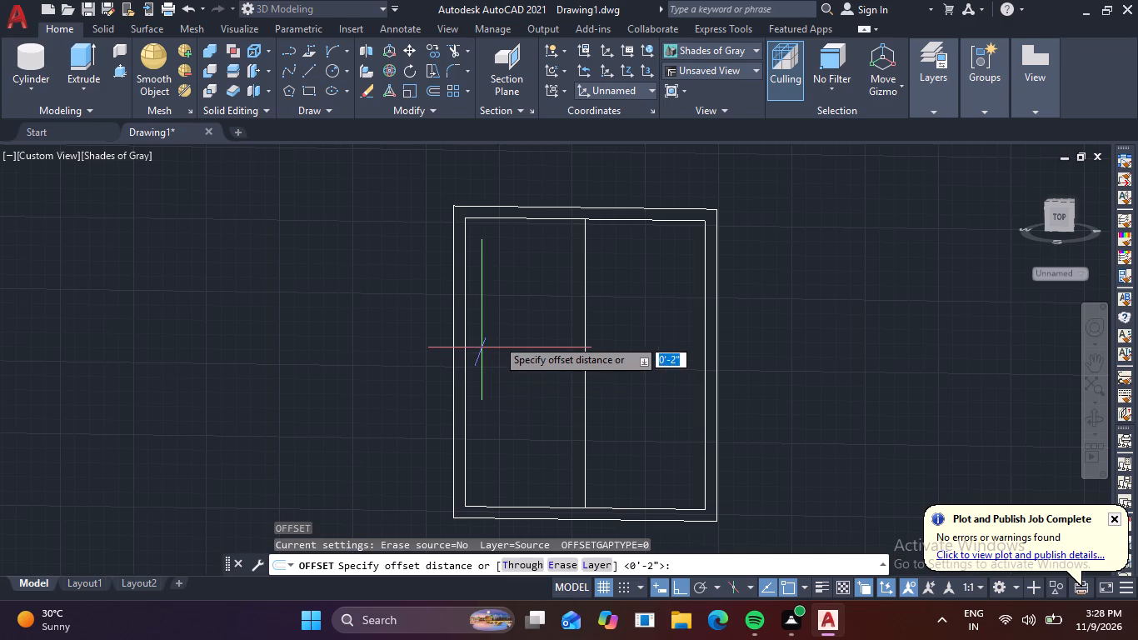
key(1)
key(space)
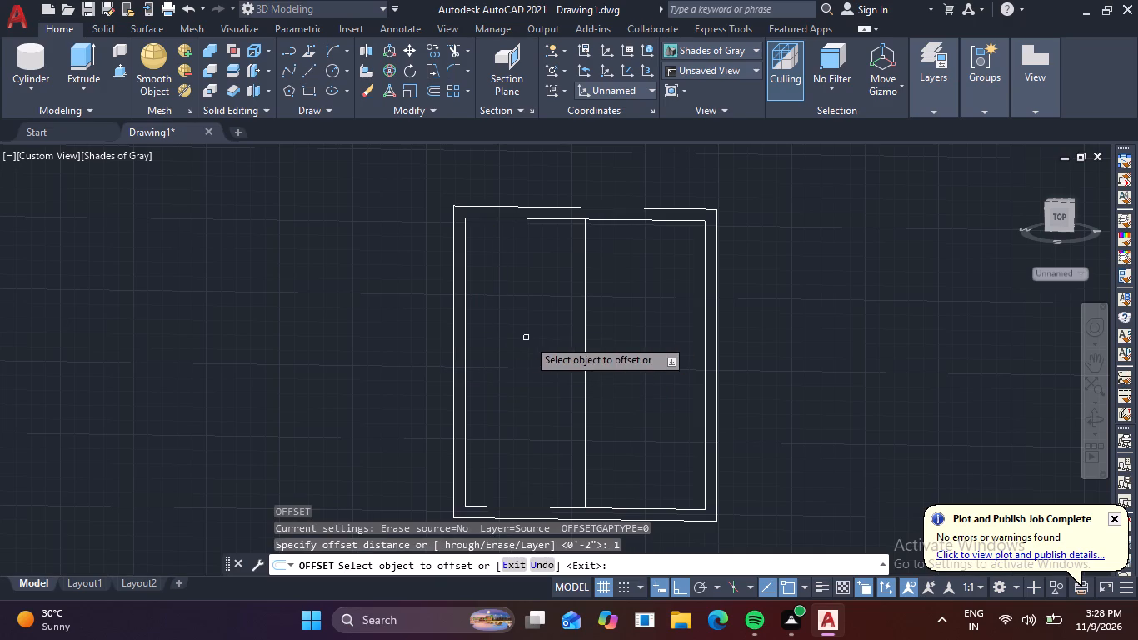
click(587, 328)
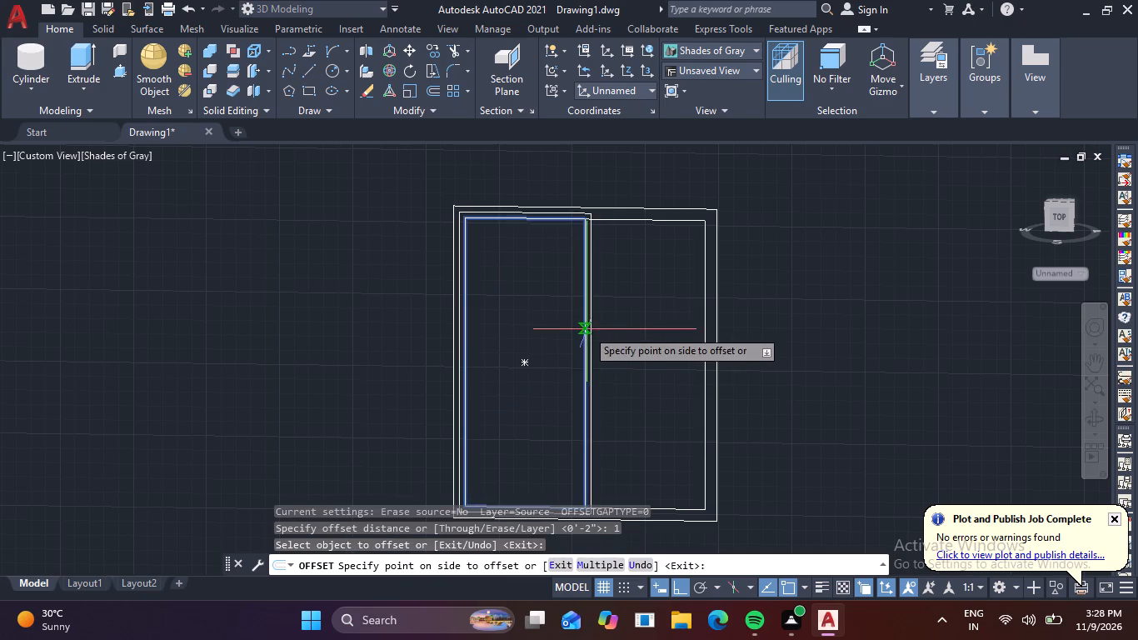
click(513, 358)
key(Escape)
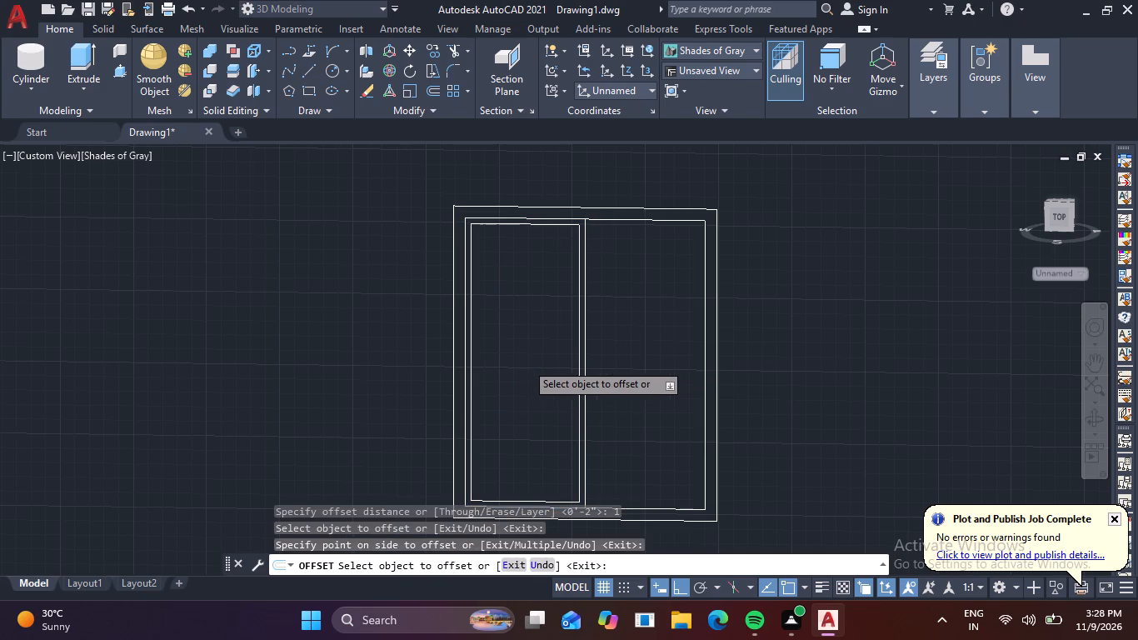
key(Escape)
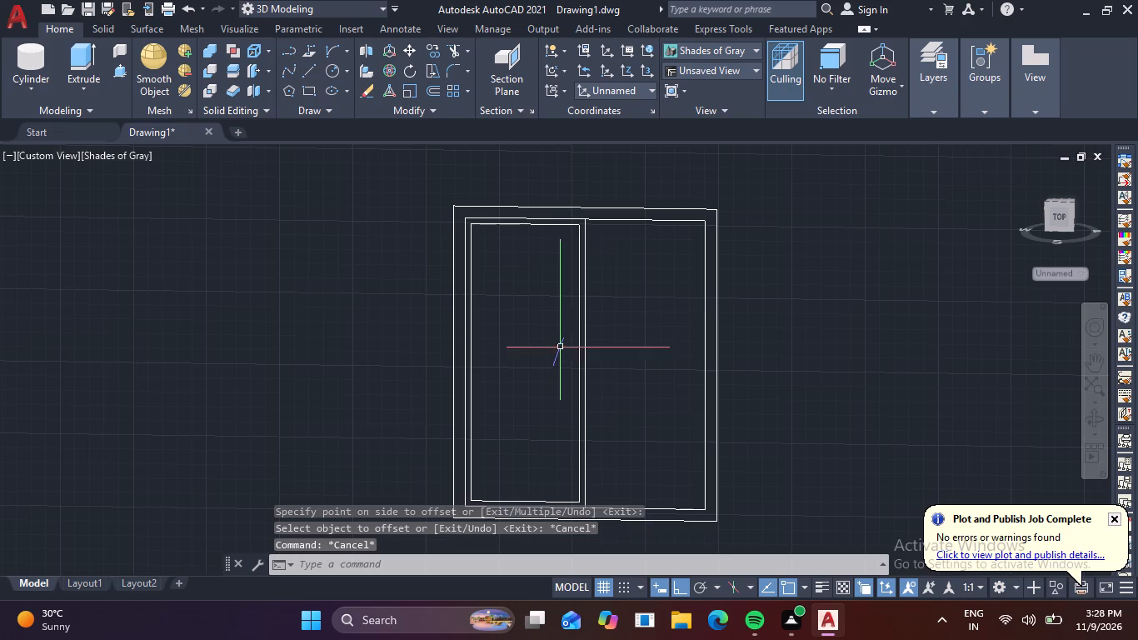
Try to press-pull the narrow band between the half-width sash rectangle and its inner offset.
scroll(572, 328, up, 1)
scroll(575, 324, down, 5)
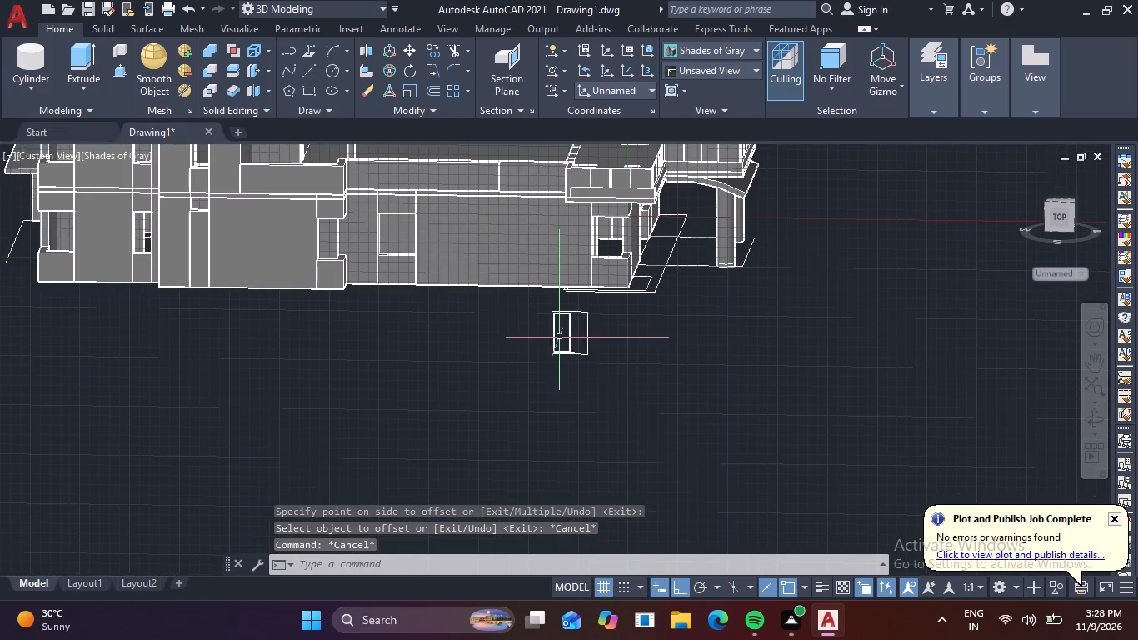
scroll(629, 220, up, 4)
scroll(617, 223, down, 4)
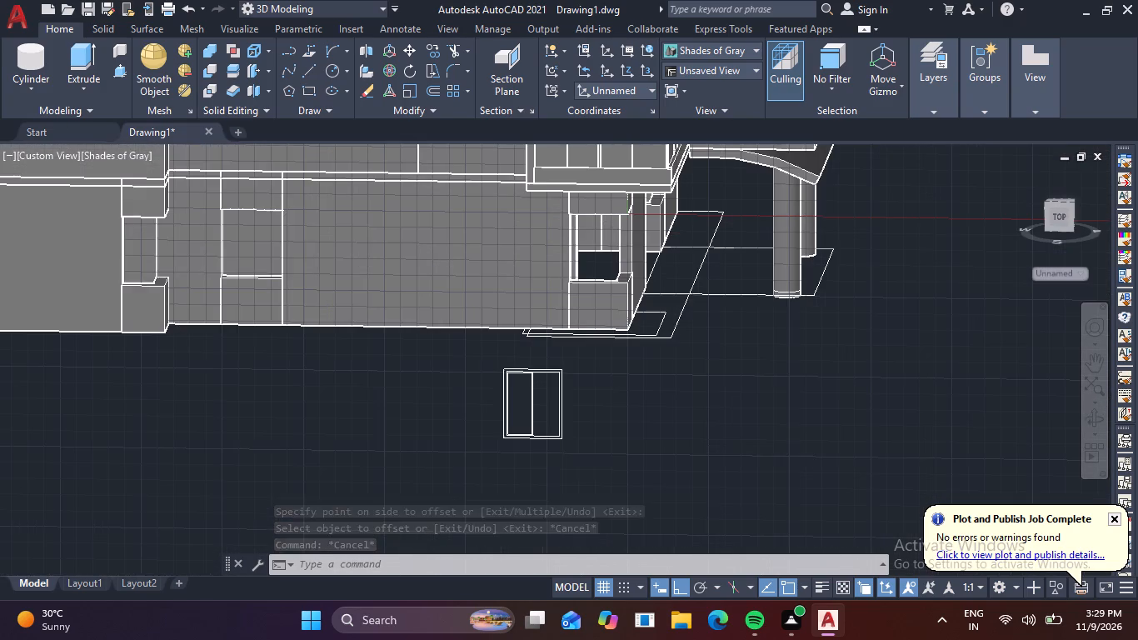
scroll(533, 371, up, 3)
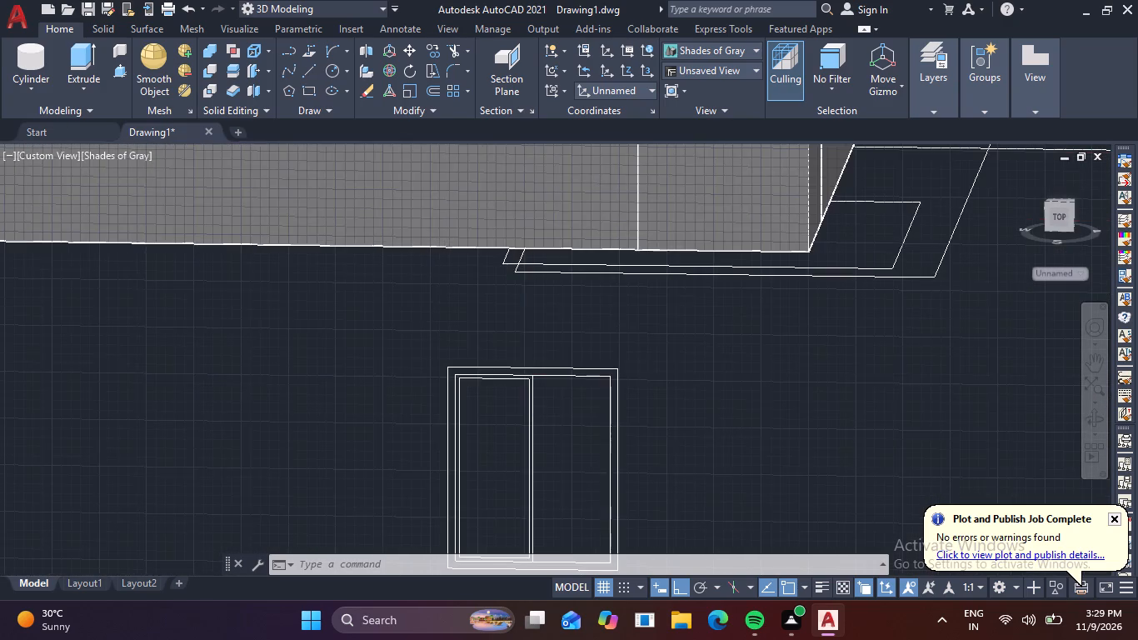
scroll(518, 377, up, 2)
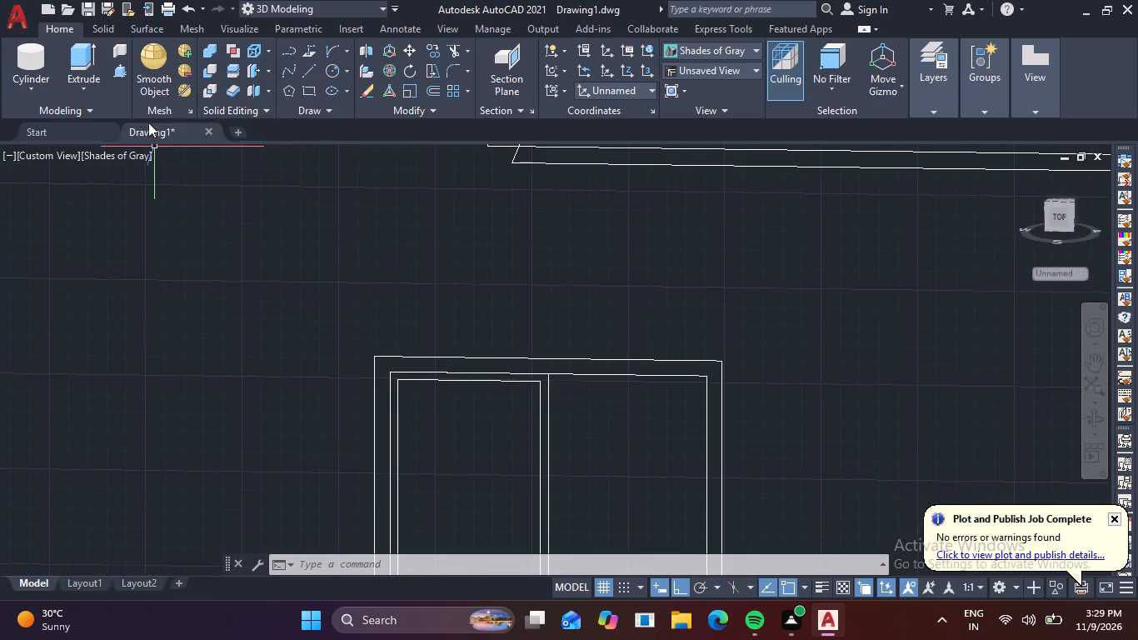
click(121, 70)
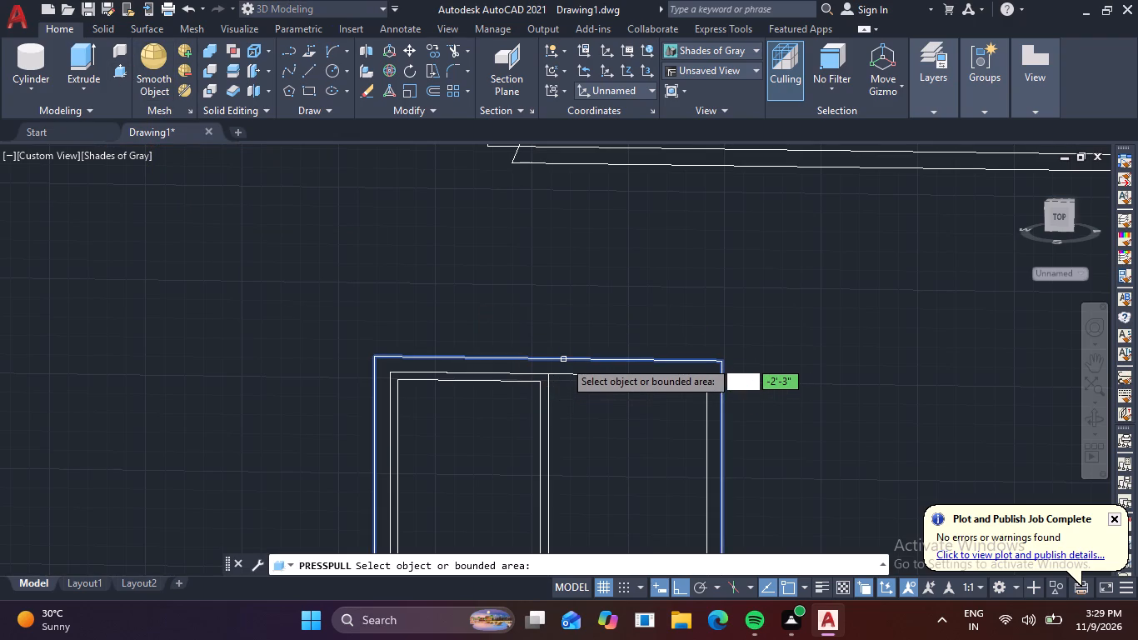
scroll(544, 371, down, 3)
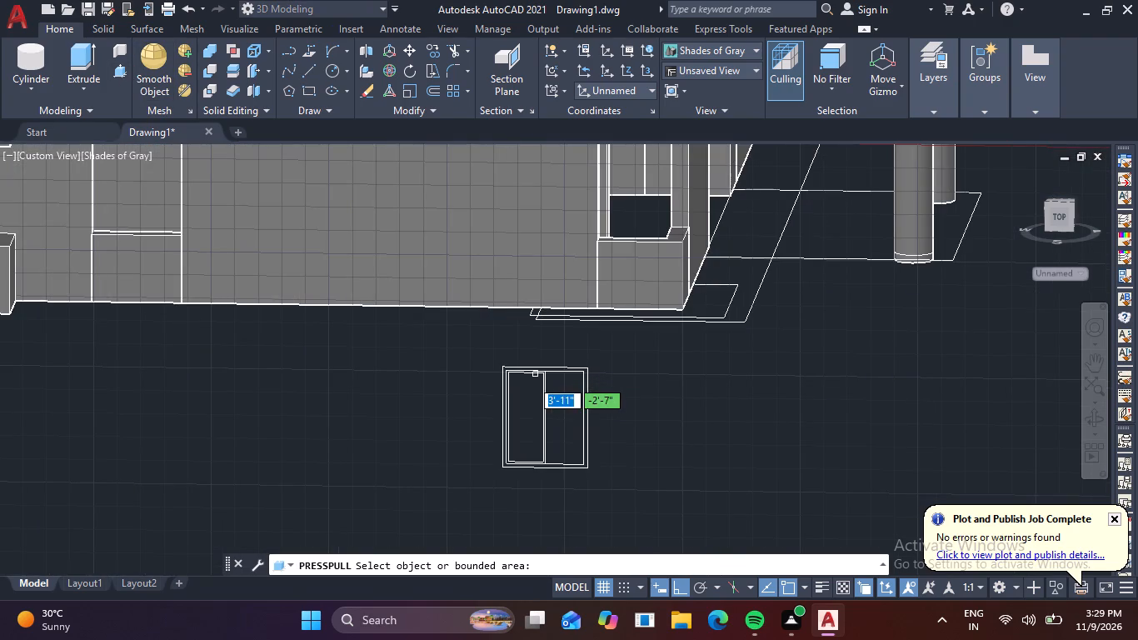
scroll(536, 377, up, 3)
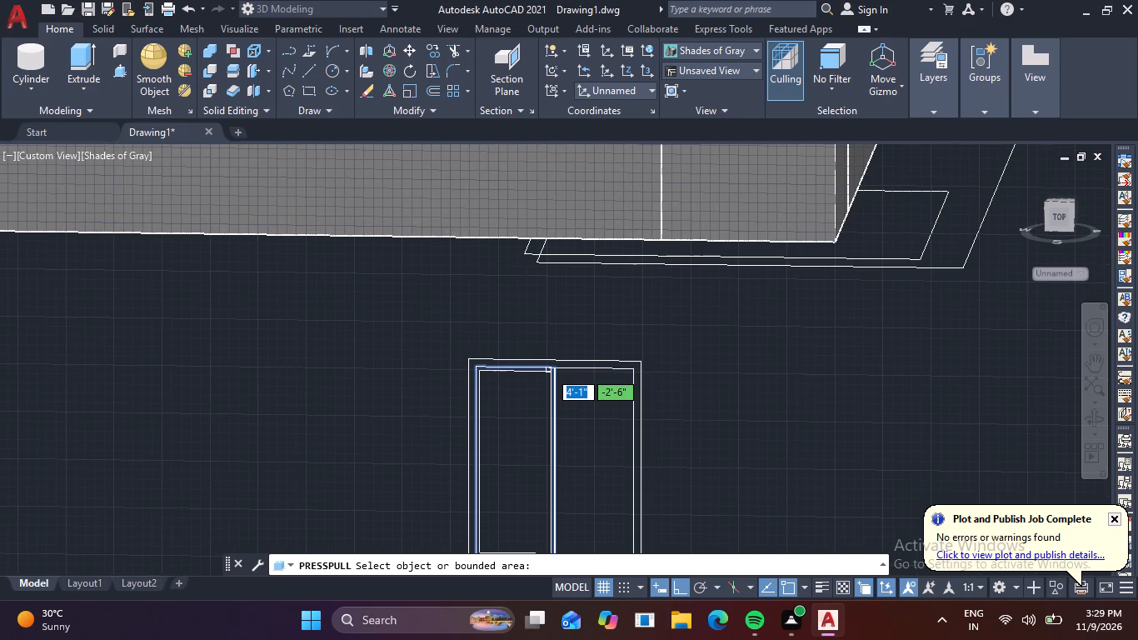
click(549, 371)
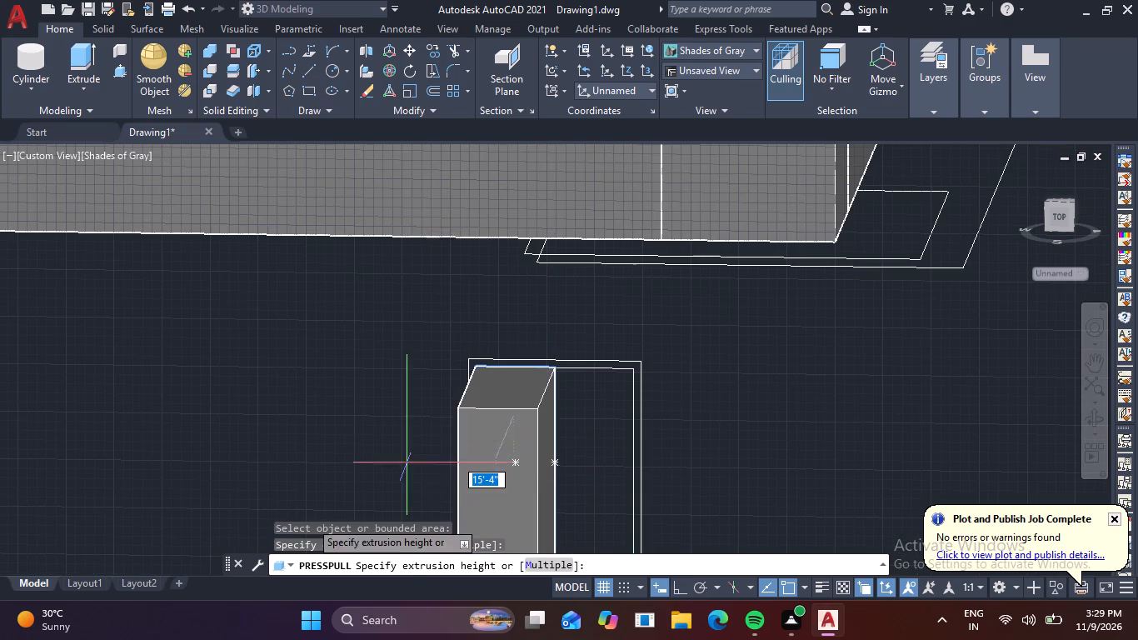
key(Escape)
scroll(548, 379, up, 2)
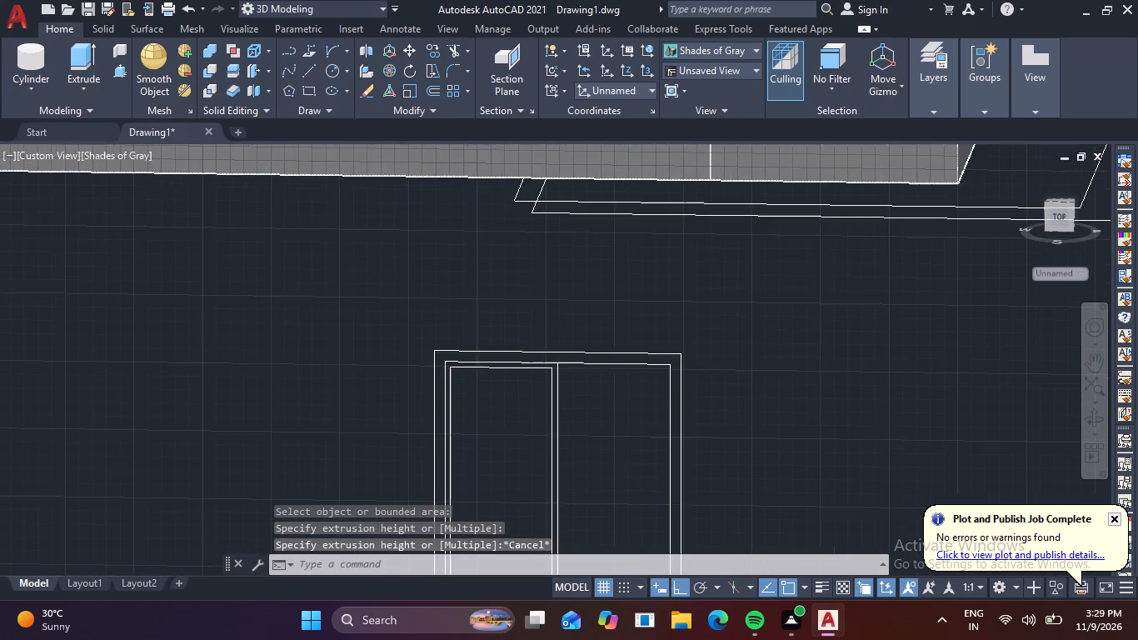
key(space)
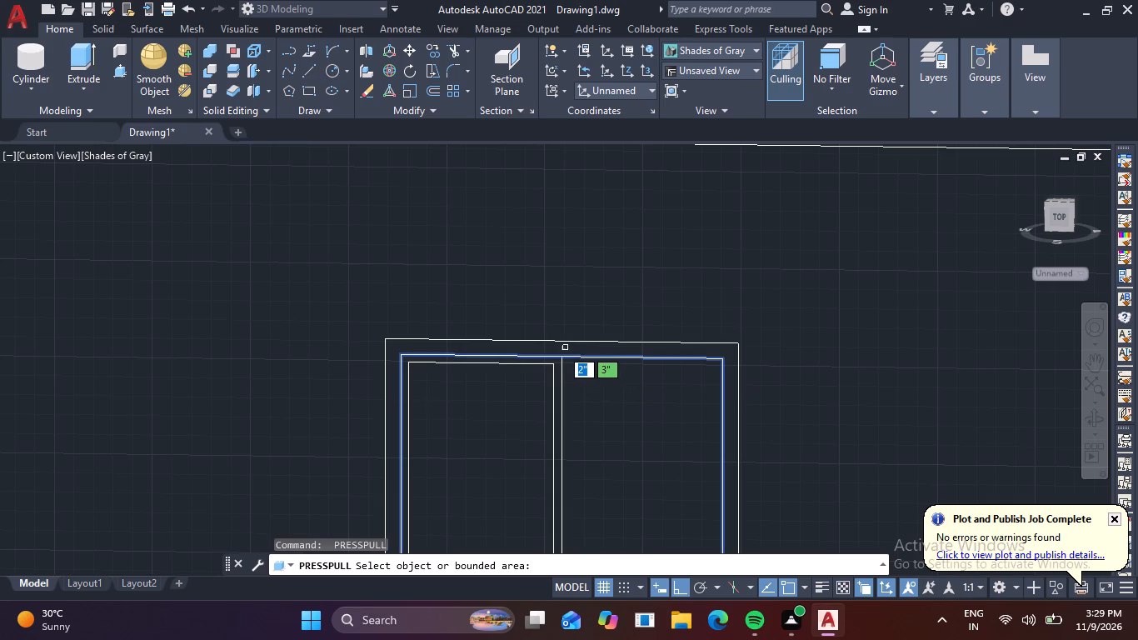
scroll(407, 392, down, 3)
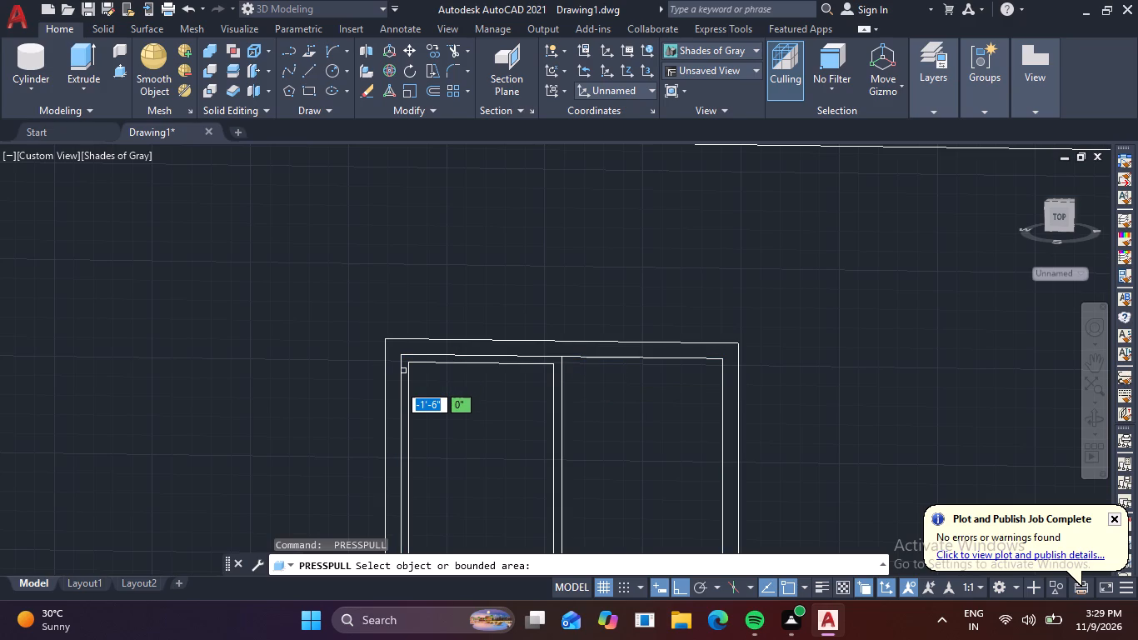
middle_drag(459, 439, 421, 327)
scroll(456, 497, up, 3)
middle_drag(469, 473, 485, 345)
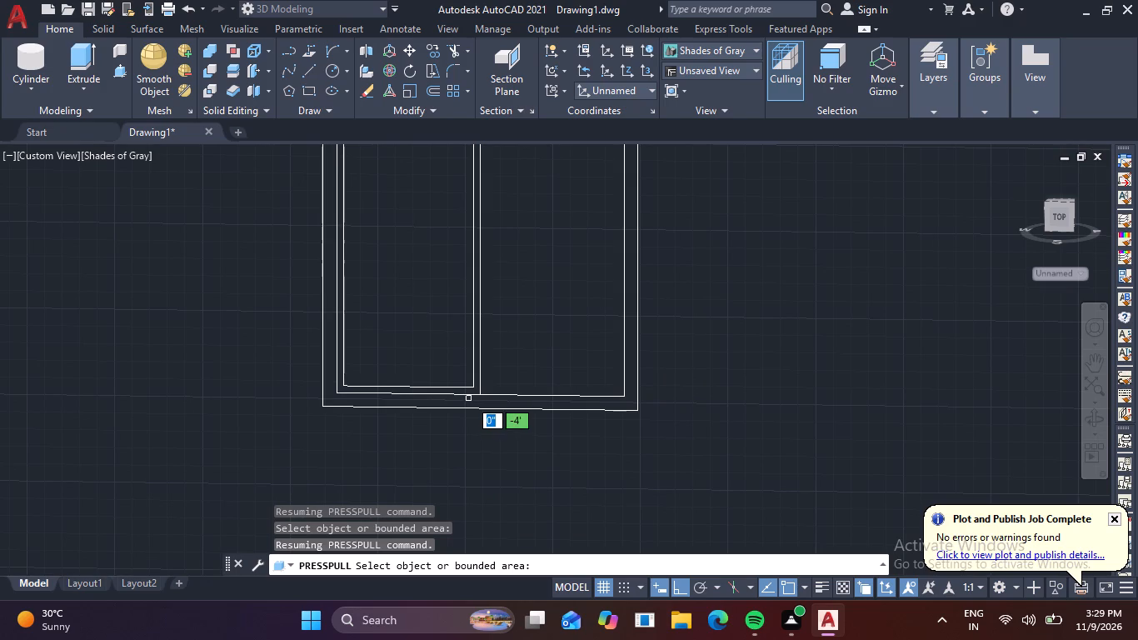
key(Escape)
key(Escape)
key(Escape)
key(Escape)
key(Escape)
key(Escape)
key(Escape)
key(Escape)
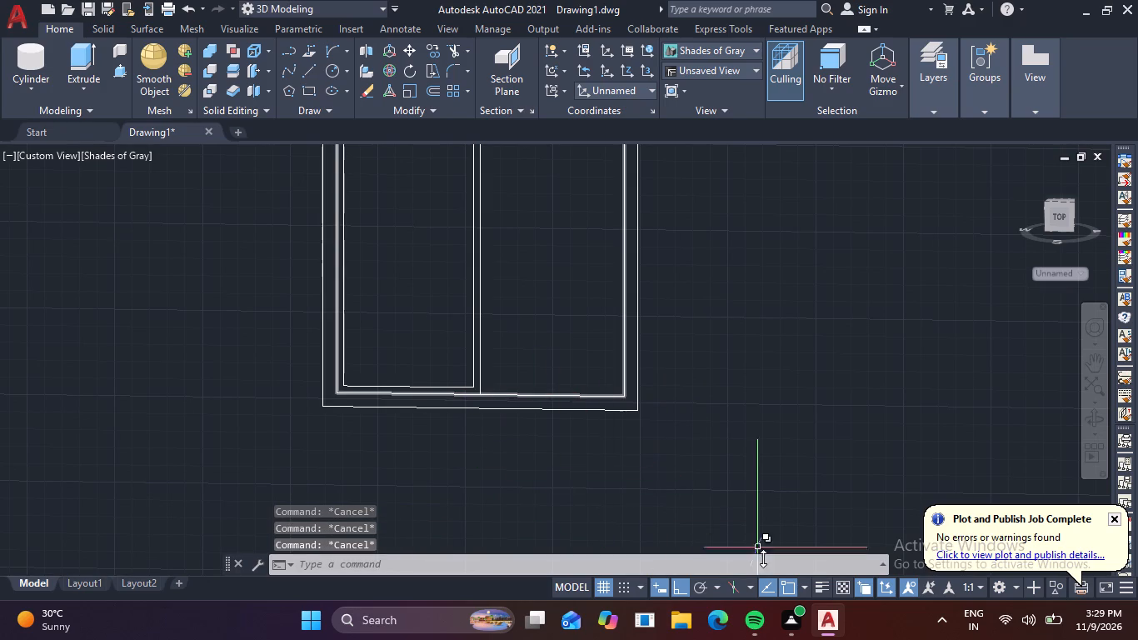
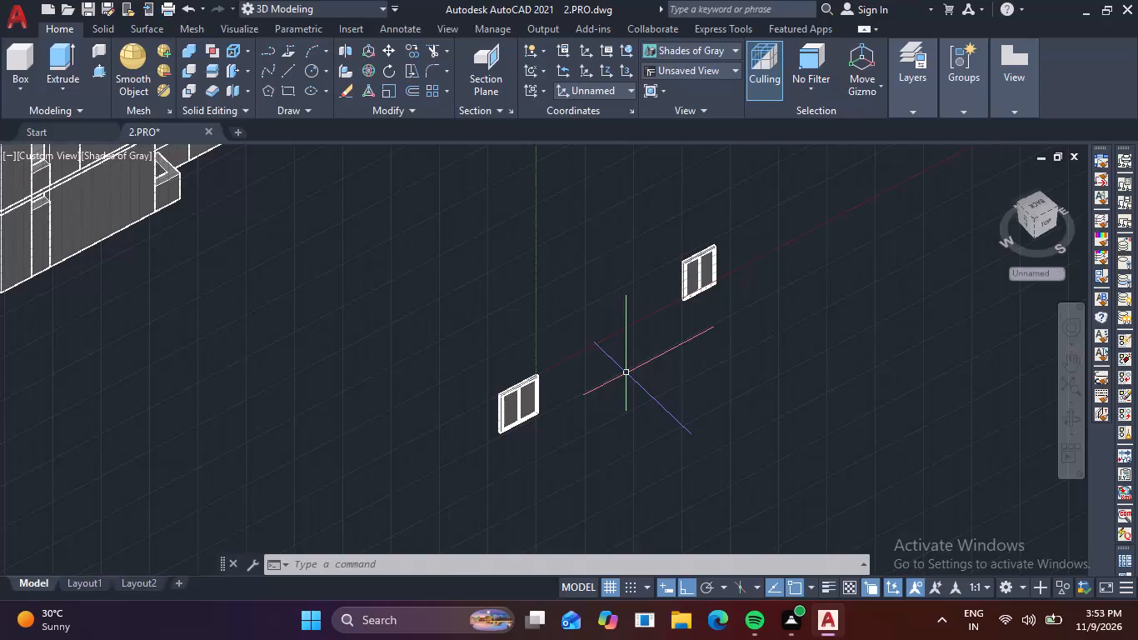
Move the near double-pane window by the midpoint of its bottom side edge onto the sill of the empty opening in the back wall.
shift+middle_drag(600, 415, 600, 416)
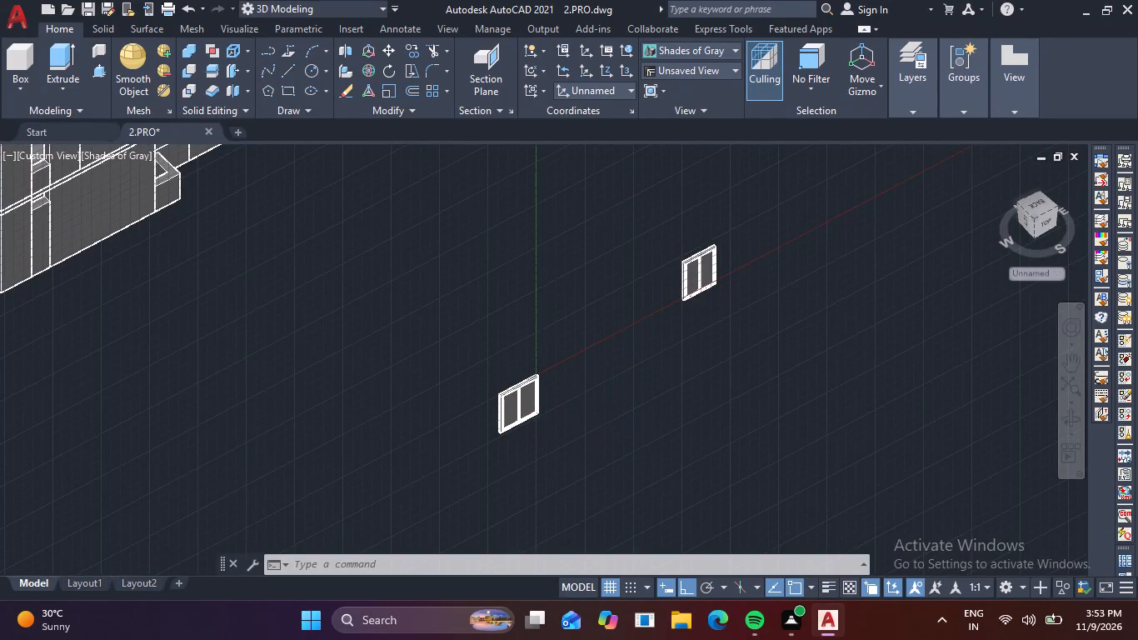
shift+middle_drag(600, 416, 555, 378)
scroll(392, 319, up, 3)
drag(395, 324, 399, 327)
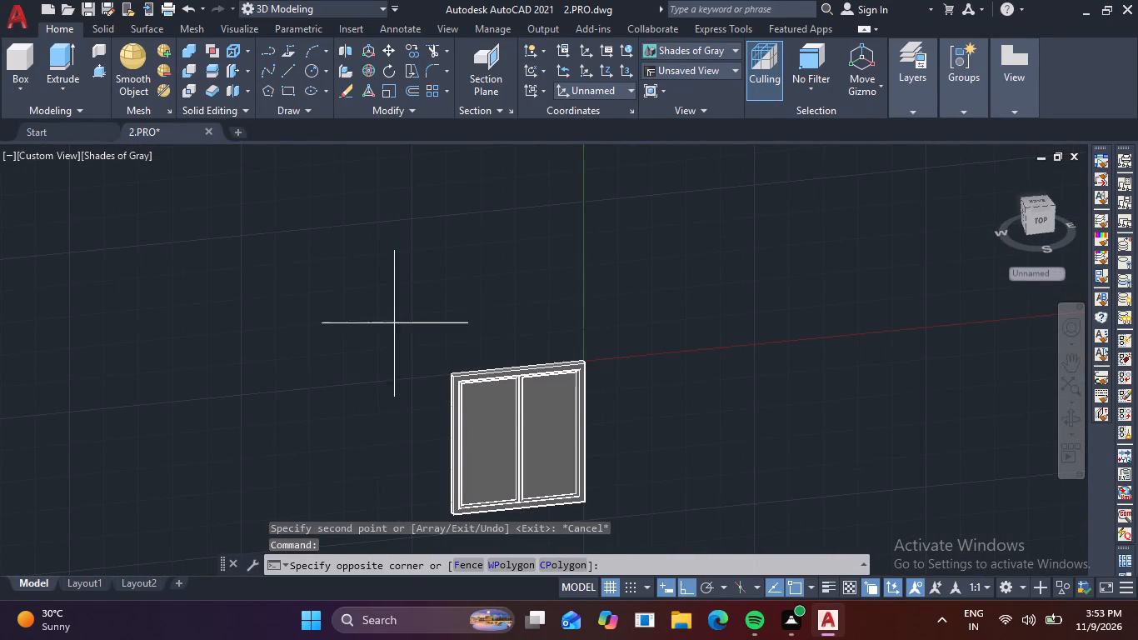
drag(399, 327, 404, 327)
middle_drag(634, 495, 575, 392)
drag(532, 448, 542, 442)
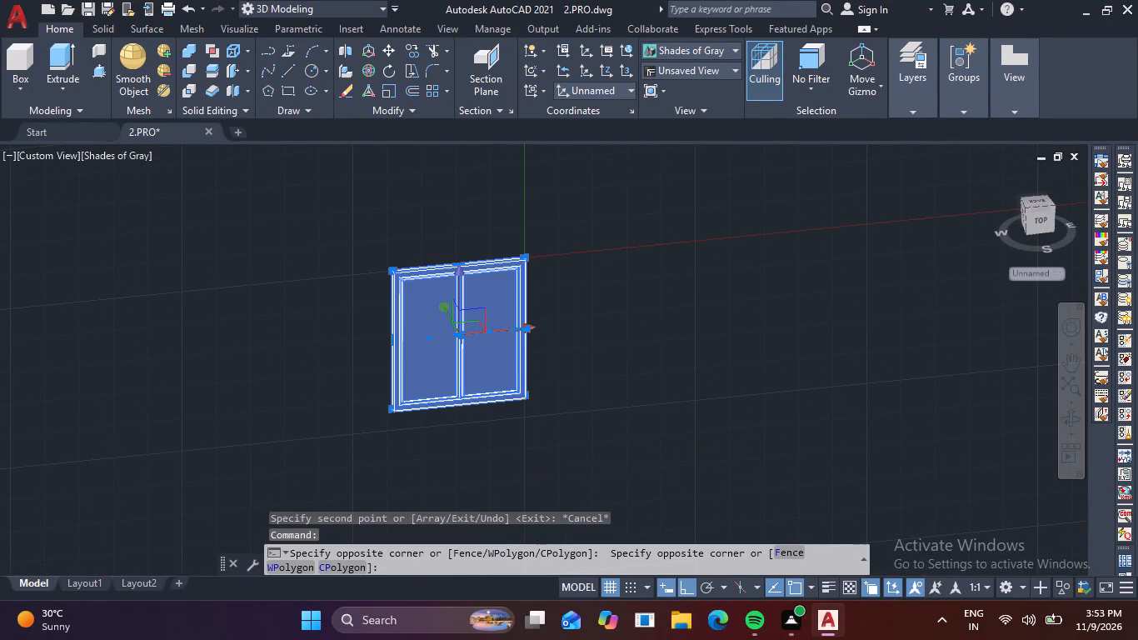
key(m)
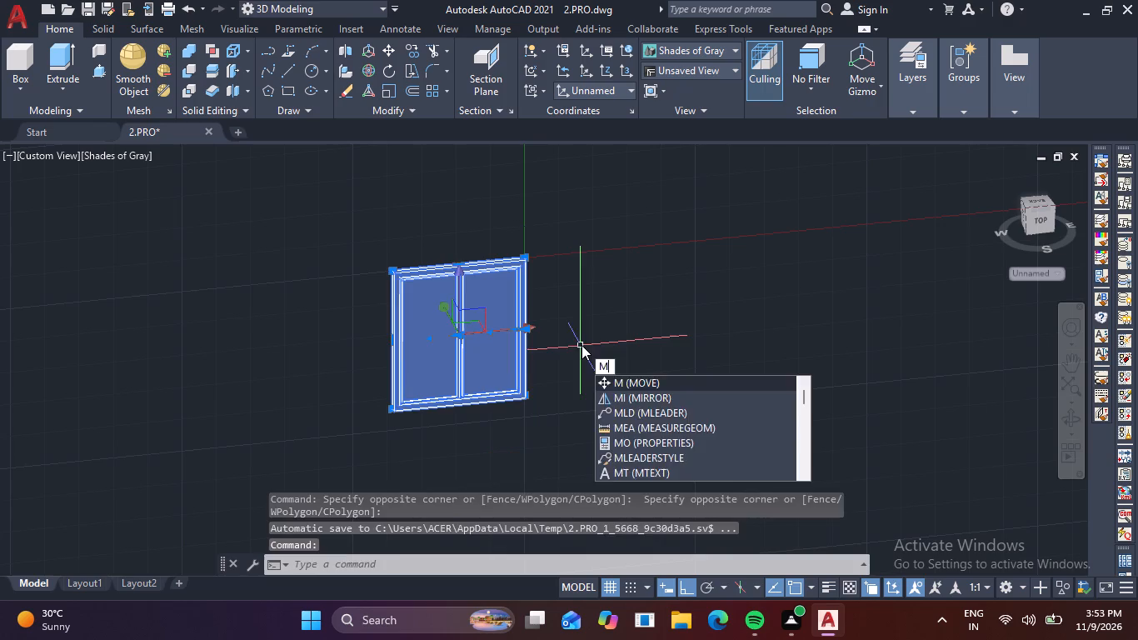
key(space)
scroll(411, 407, up, 3)
key(z)
key(z)
key(z)
key(z)
key(z)
key(z)
key(z)
key(z)
key(z)
key(z)
key(z)
key(z)
key(z)
key(z)
middle_drag(291, 445, 401, 476)
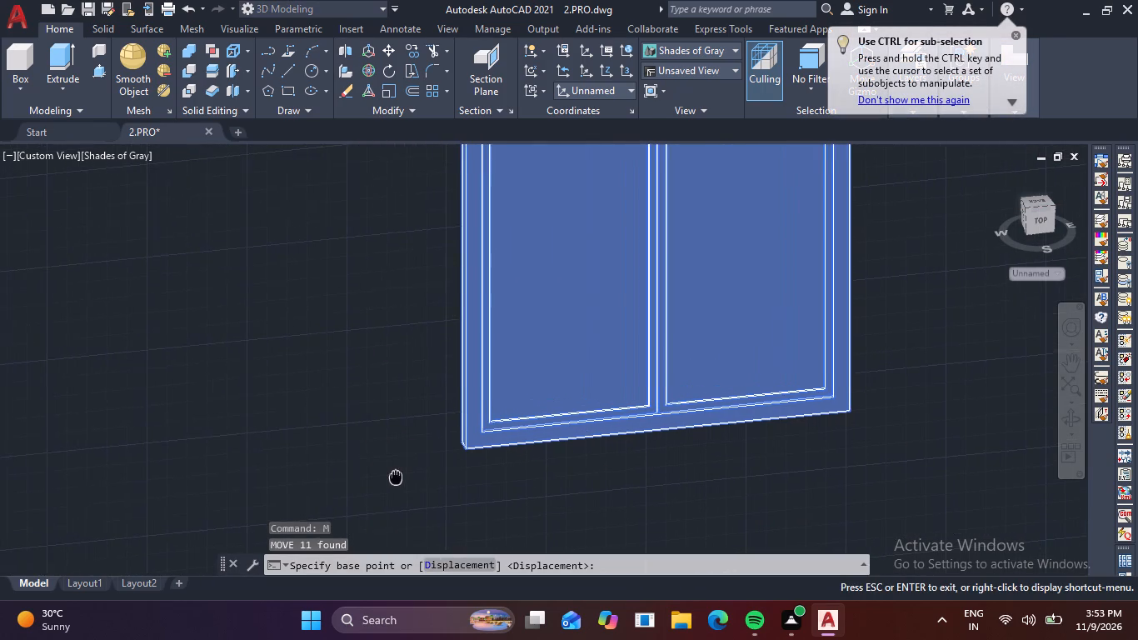
middle_drag(401, 476, 403, 477)
shift+middle_drag(355, 455, 420, 485)
middle_drag(463, 482, 458, 397)
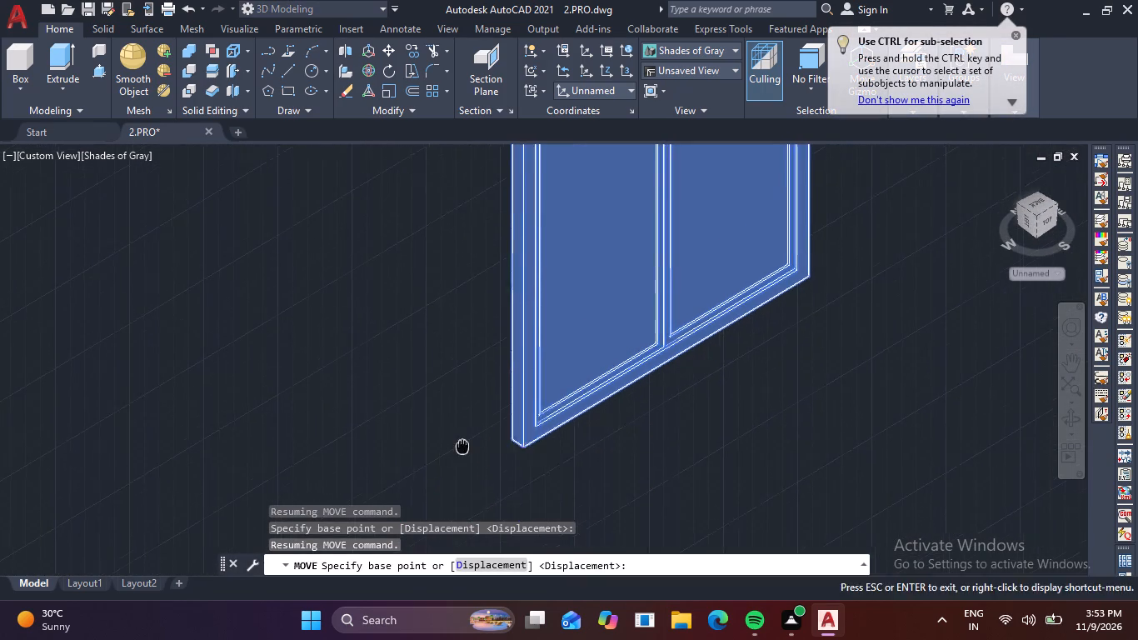
middle_drag(458, 397, 457, 355)
scroll(532, 409, up, 3)
click(485, 343)
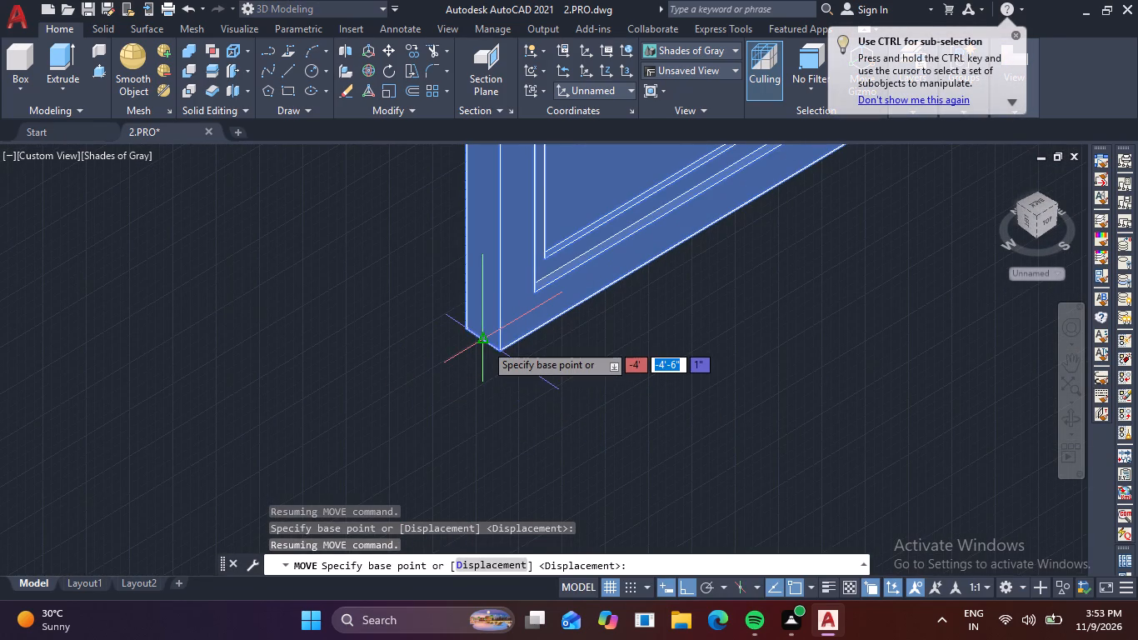
scroll(385, 302, down, 3)
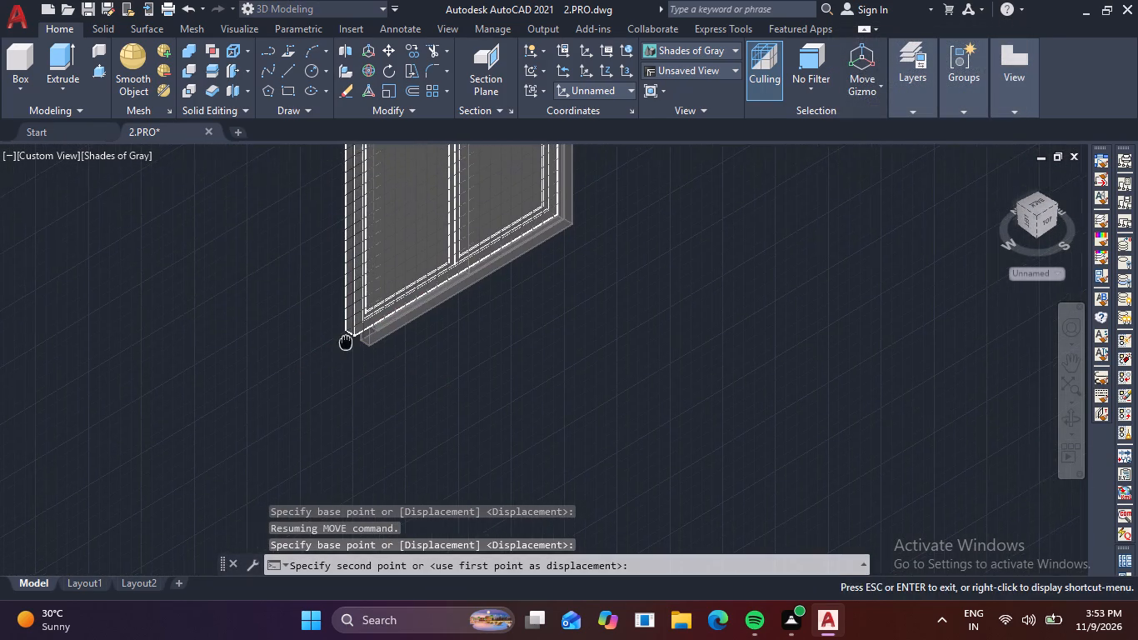
shift+middle_drag(413, 341, 342, 367)
scroll(339, 363, down, 5)
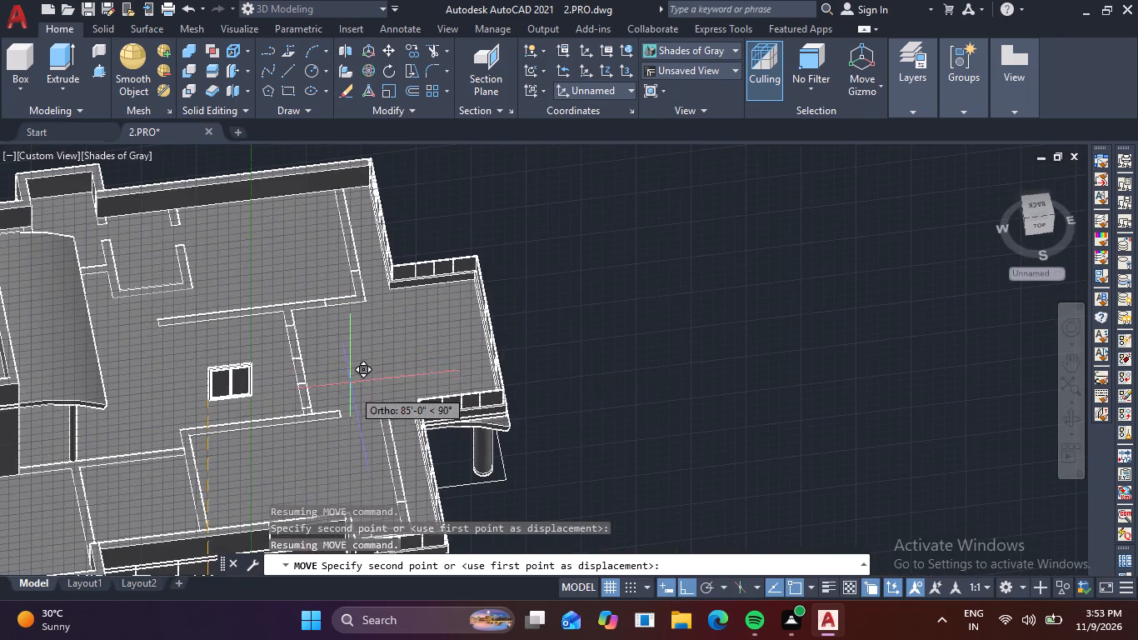
middle_drag(323, 412, 327, 198)
scroll(186, 402, up, 3)
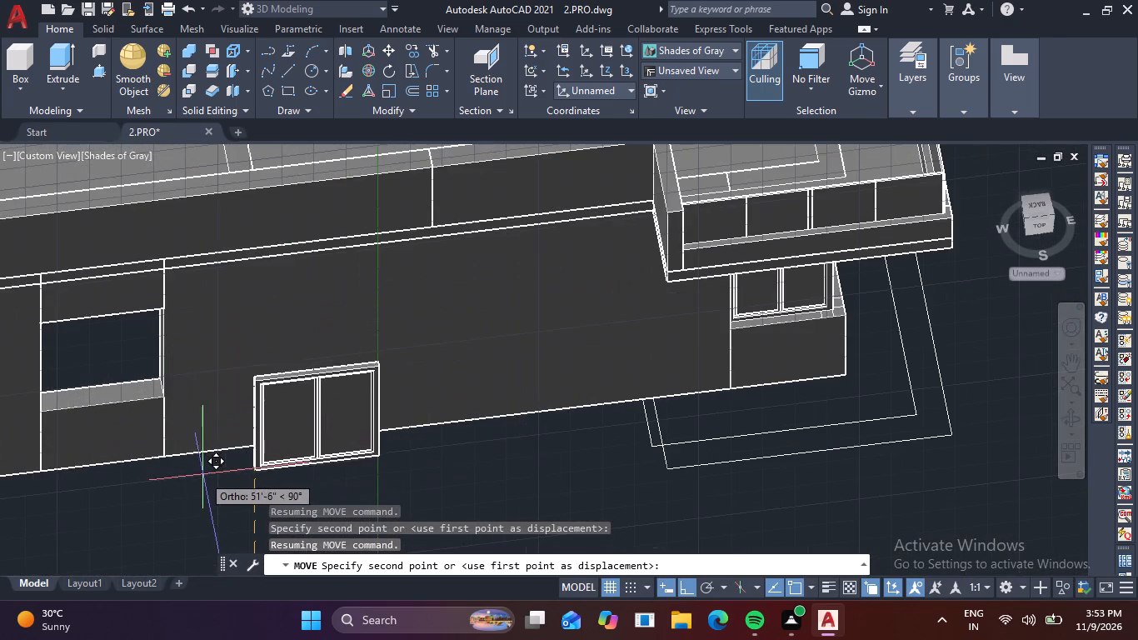
shift+middle_drag(202, 475, 166, 478)
middle_drag(259, 403, 250, 495)
scroll(0, 376, up, 3)
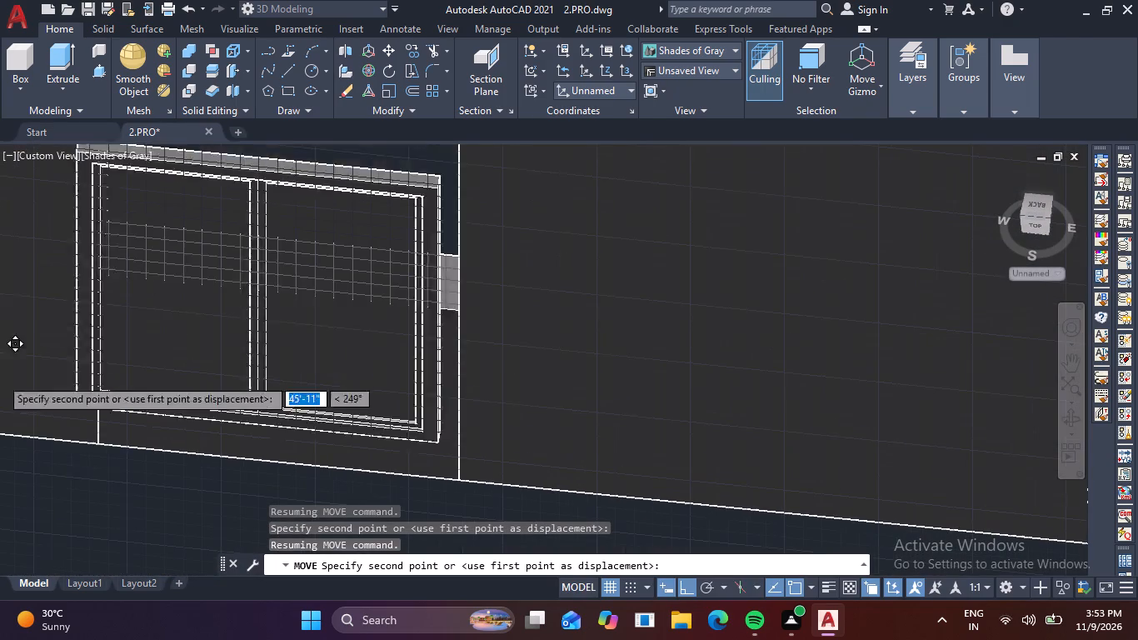
scroll(167, 275, up, 2)
middle_drag(223, 218, 228, 272)
scroll(228, 272, up, 1)
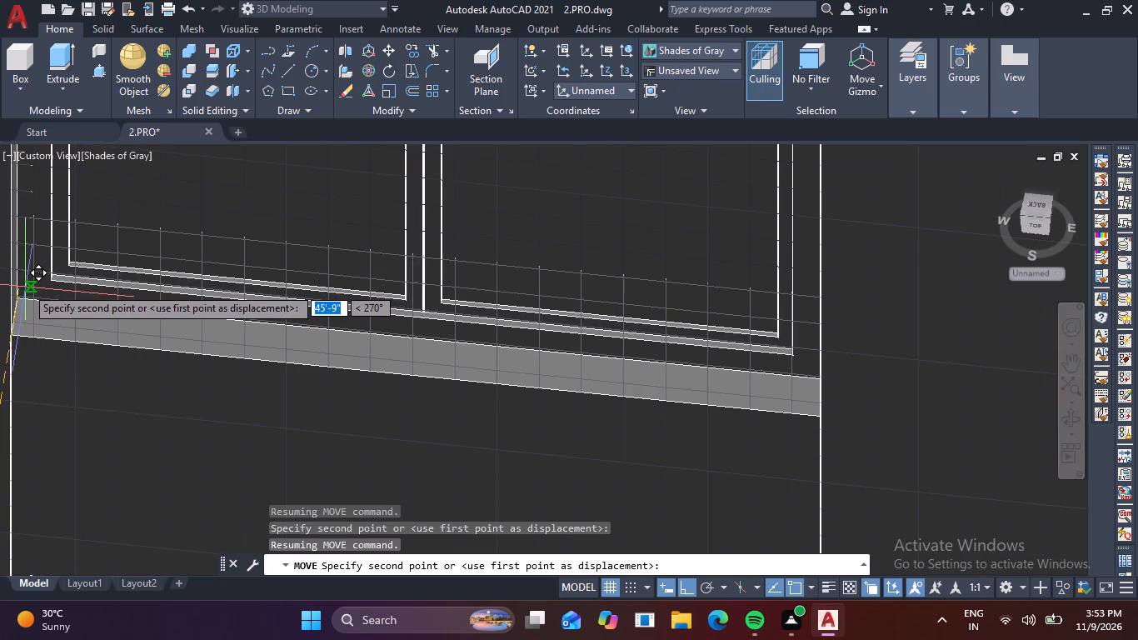
click(22, 282)
scroll(183, 375, down, 4)
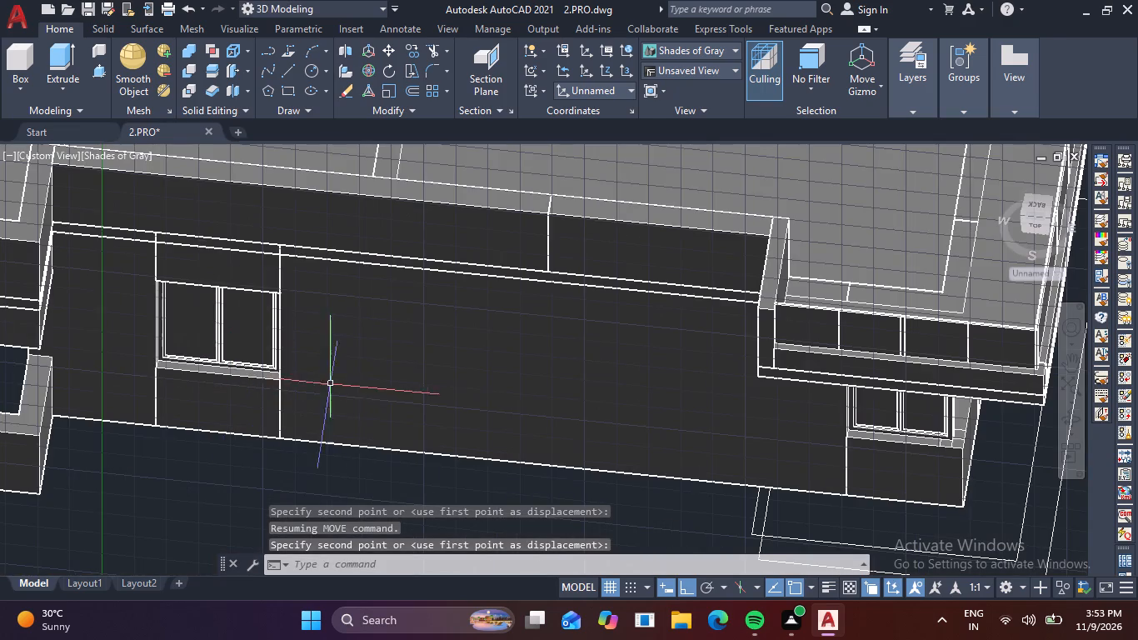
key(Escape)
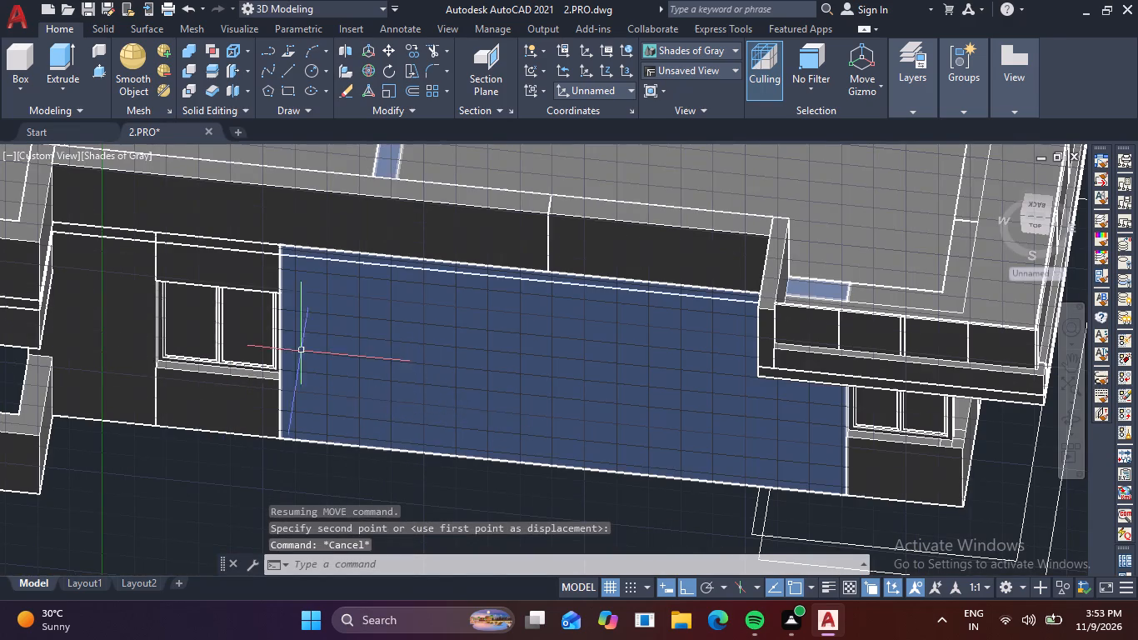
Examine the placed window and the neighbouring empty corner opening from the front.
scroll(293, 346, down, 2)
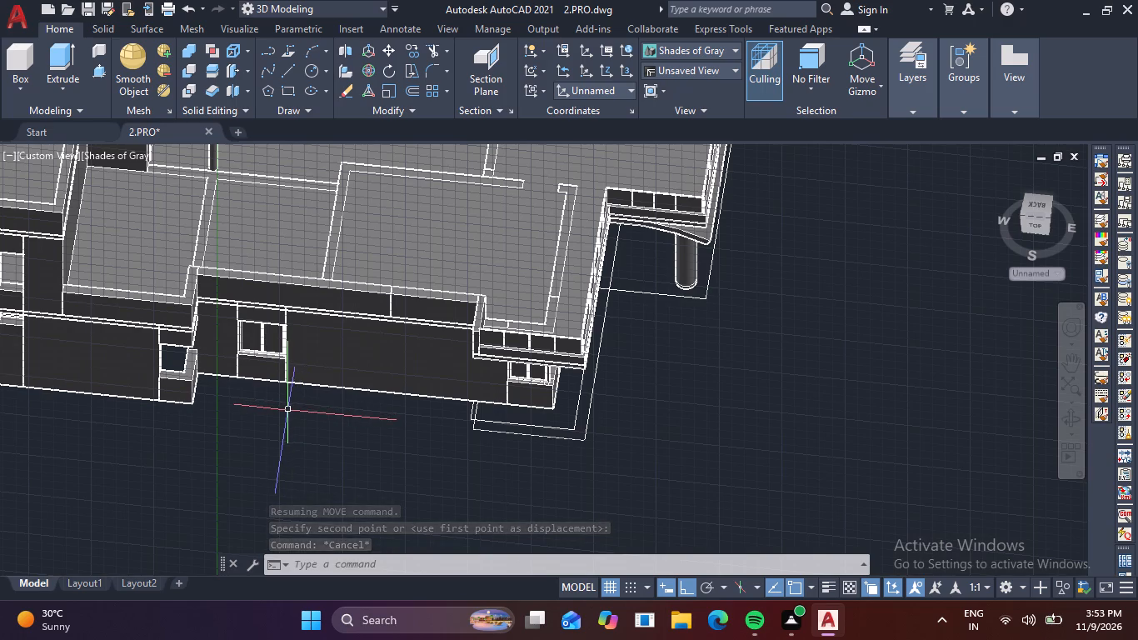
shift+middle_drag(288, 410, 304, 315)
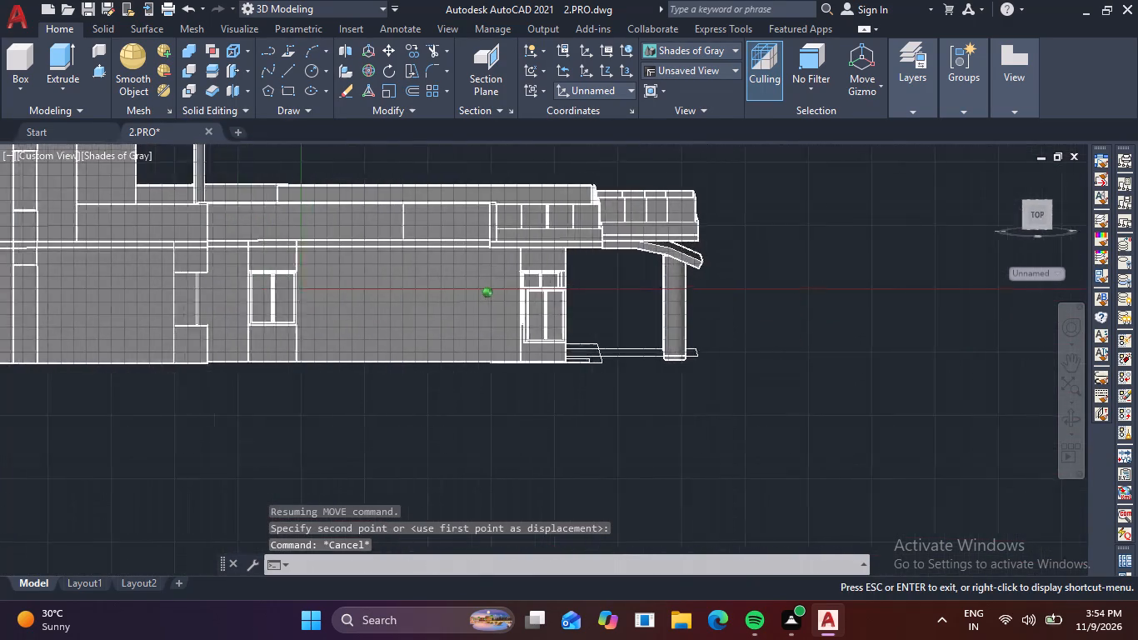
shift+middle_drag(304, 315, 314, 318)
scroll(176, 294, up, 4)
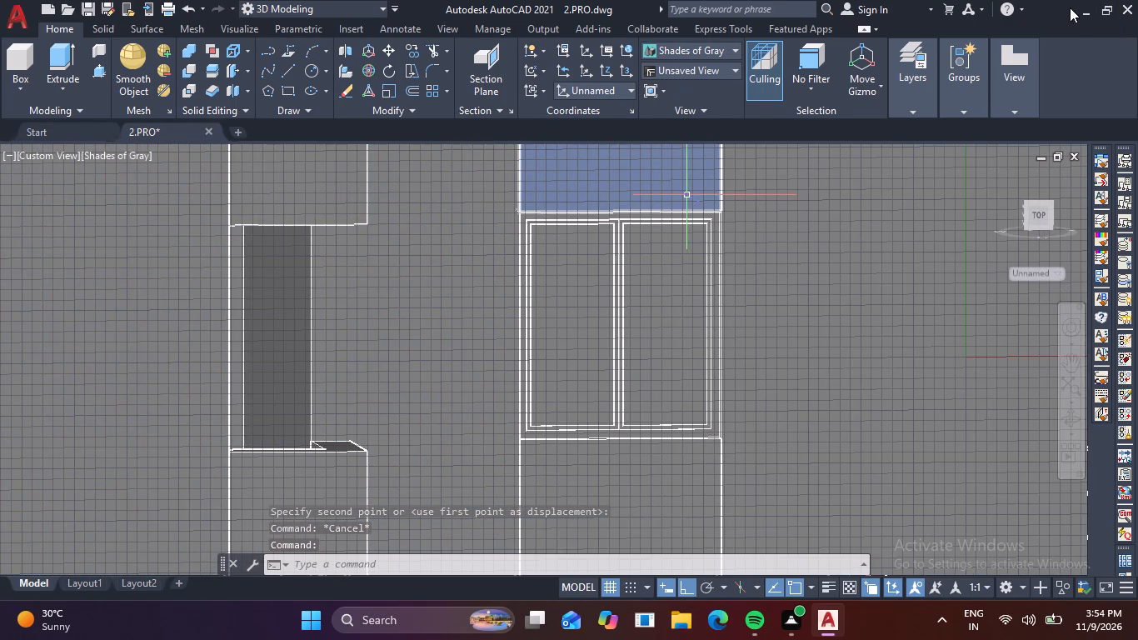
shift+middle_drag(1070, 52, 1025, 54)
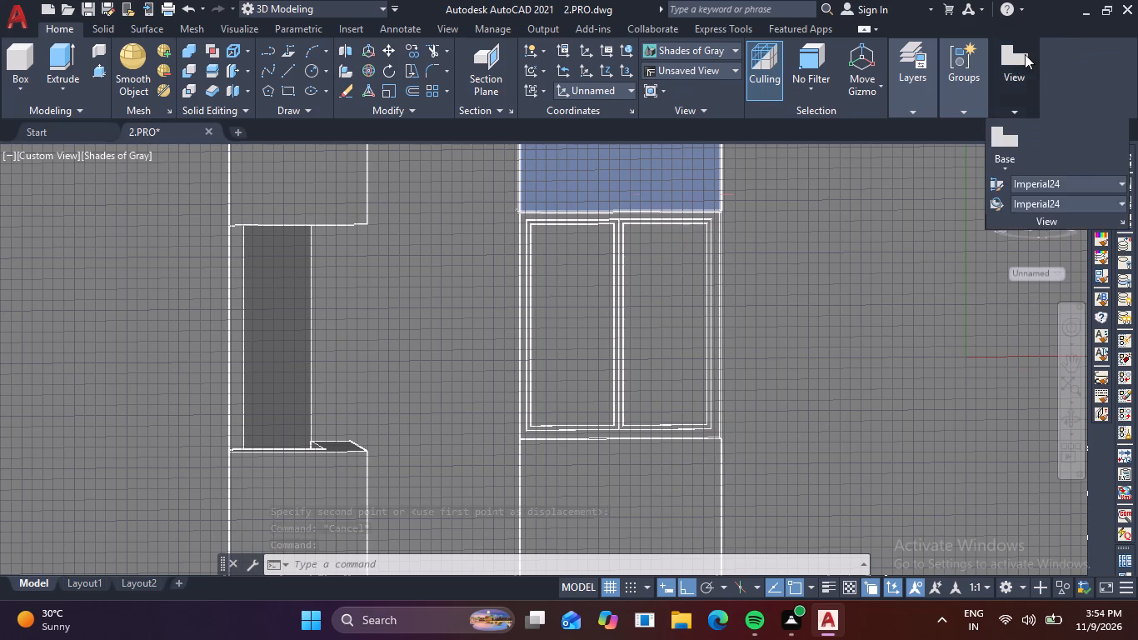
shift+middle_drag(1025, 54, 1025, 55)
shift+middle_drag(728, 216, 702, 223)
middle_drag(518, 219, 968, 119)
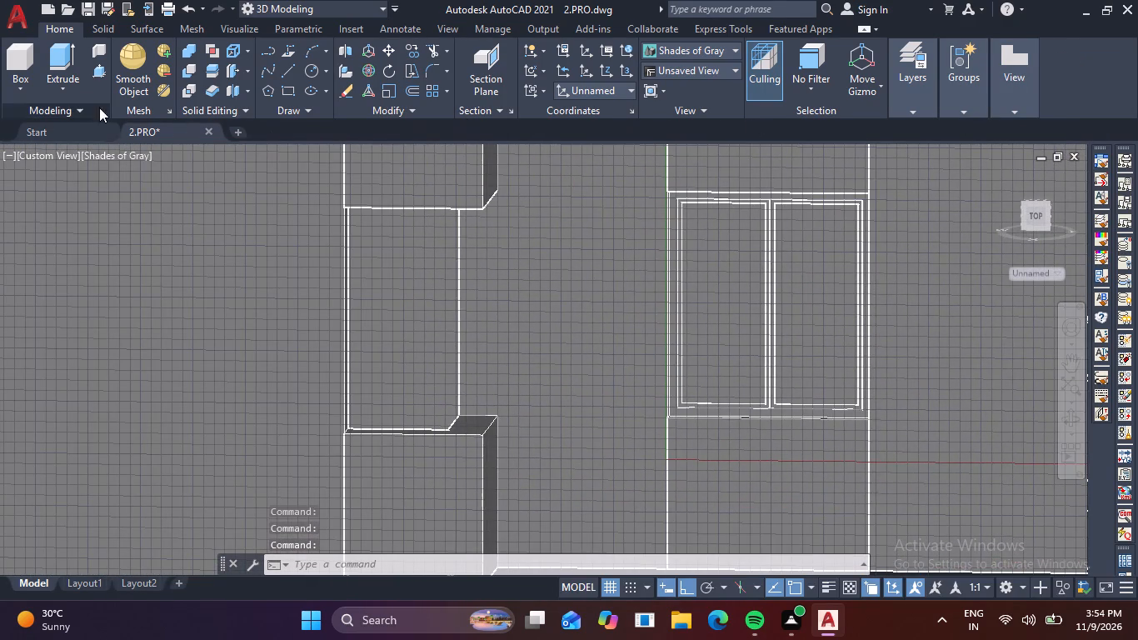
key(Escape)
key(Escape)
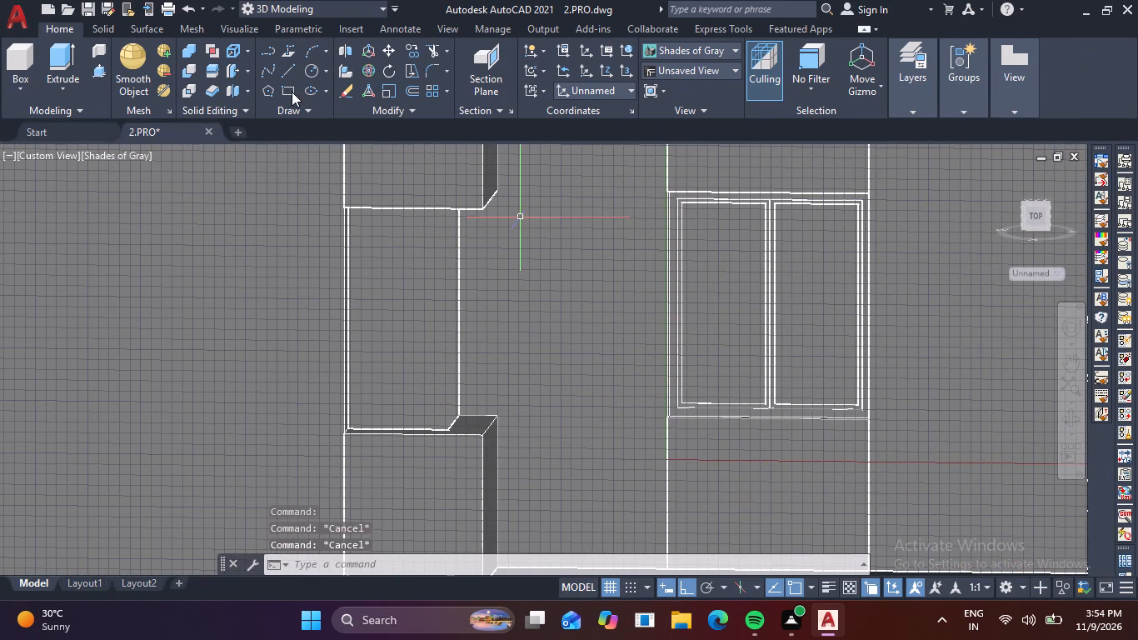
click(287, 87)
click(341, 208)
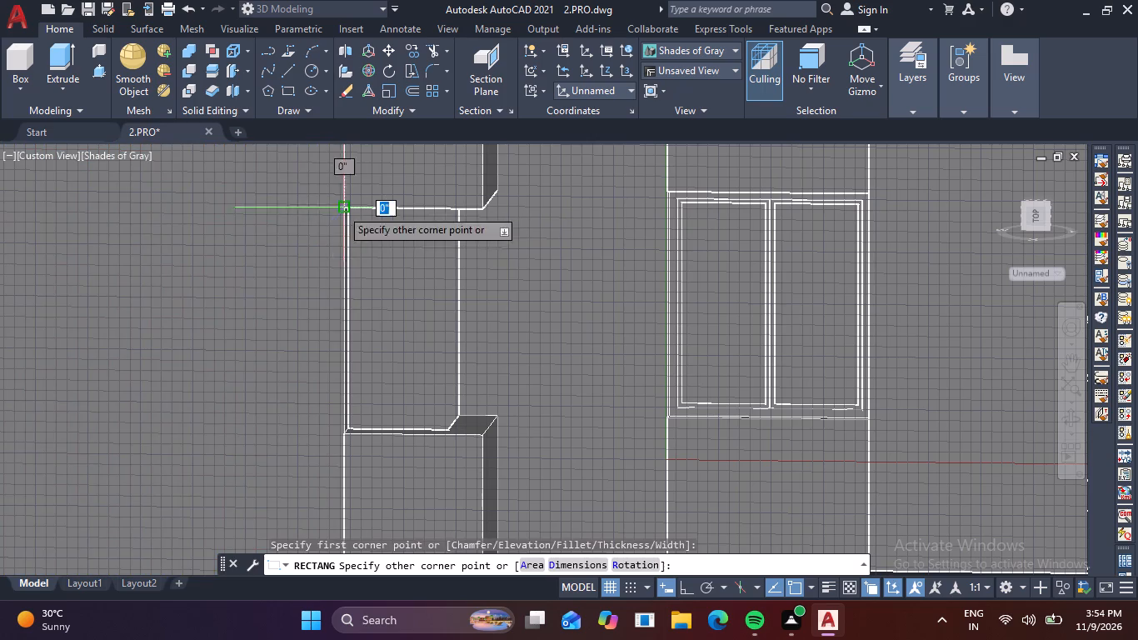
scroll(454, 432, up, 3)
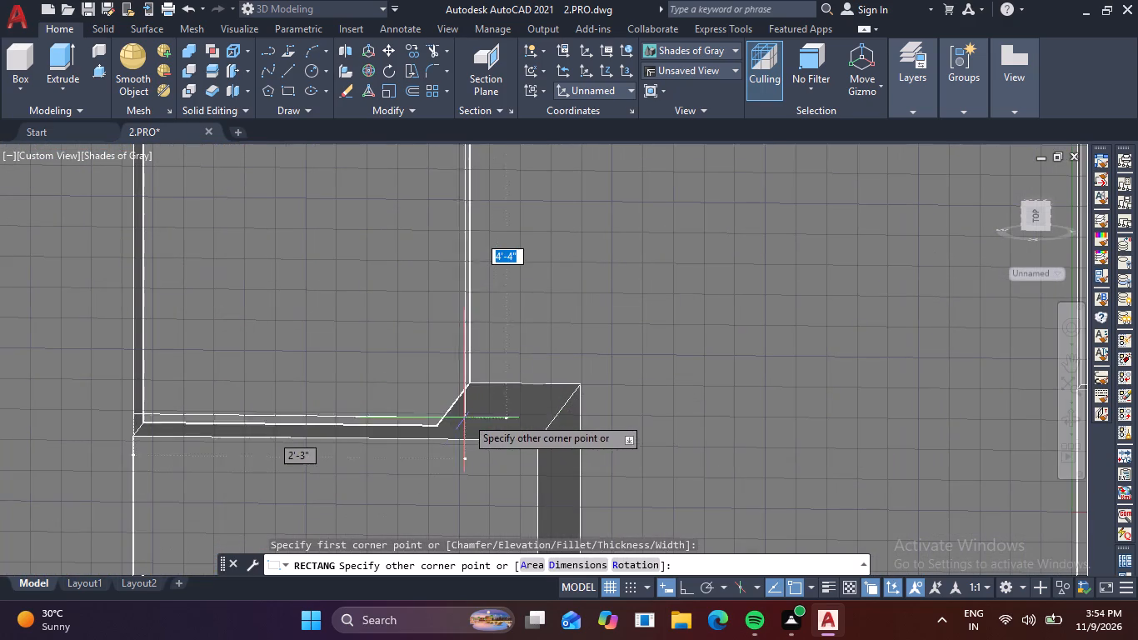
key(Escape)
Draw two lines on the corner opening's sill from its inner corner to the two outer edges, marking off the corner square.
shift+middle_drag(507, 342, 514, 369)
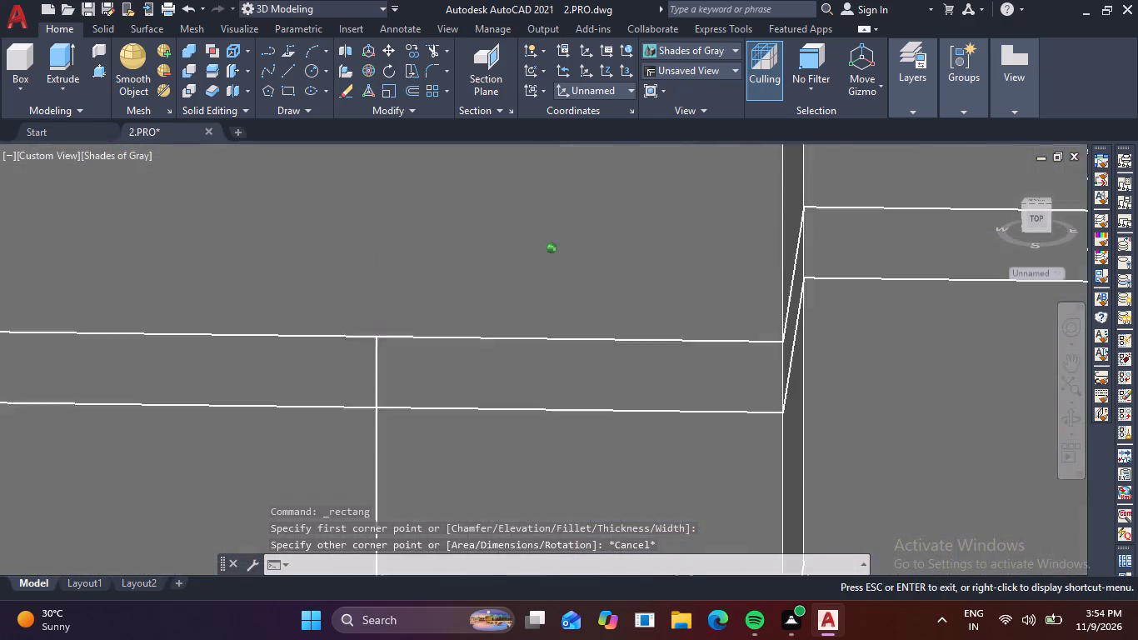
shift+middle_drag(514, 369, 515, 372)
scroll(543, 361, down, 2)
middle_drag(560, 382, 419, 187)
middle_drag(533, 483, 409, 265)
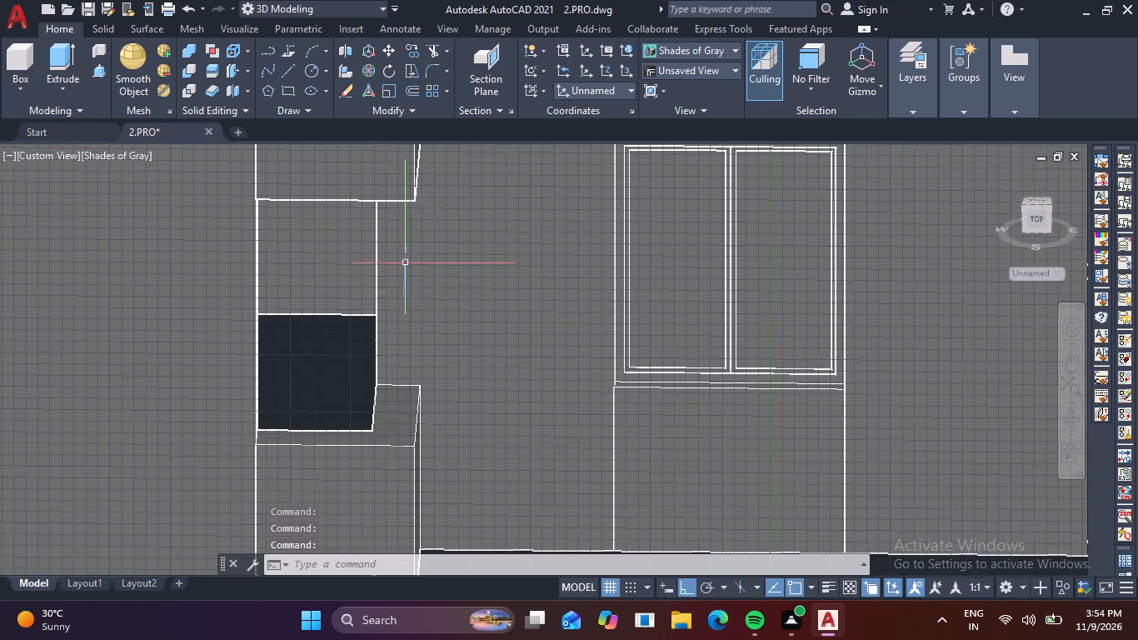
scroll(370, 409, up, 3)
scroll(436, 420, up, 1)
middle_drag(436, 420, 386, 318)
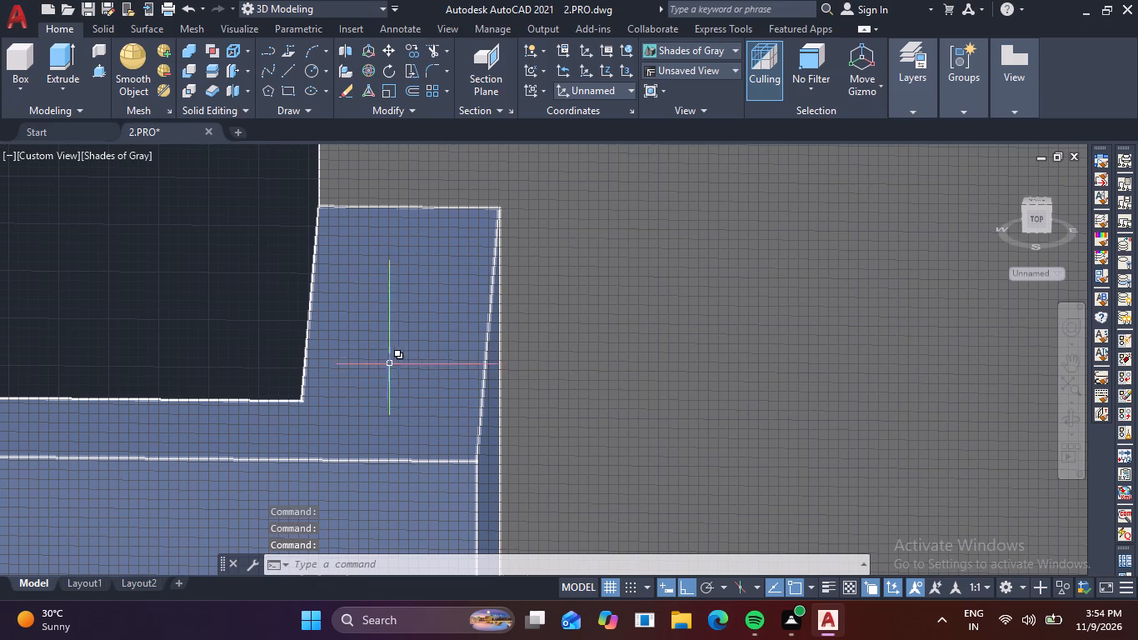
key(l)
key(space)
click(297, 402)
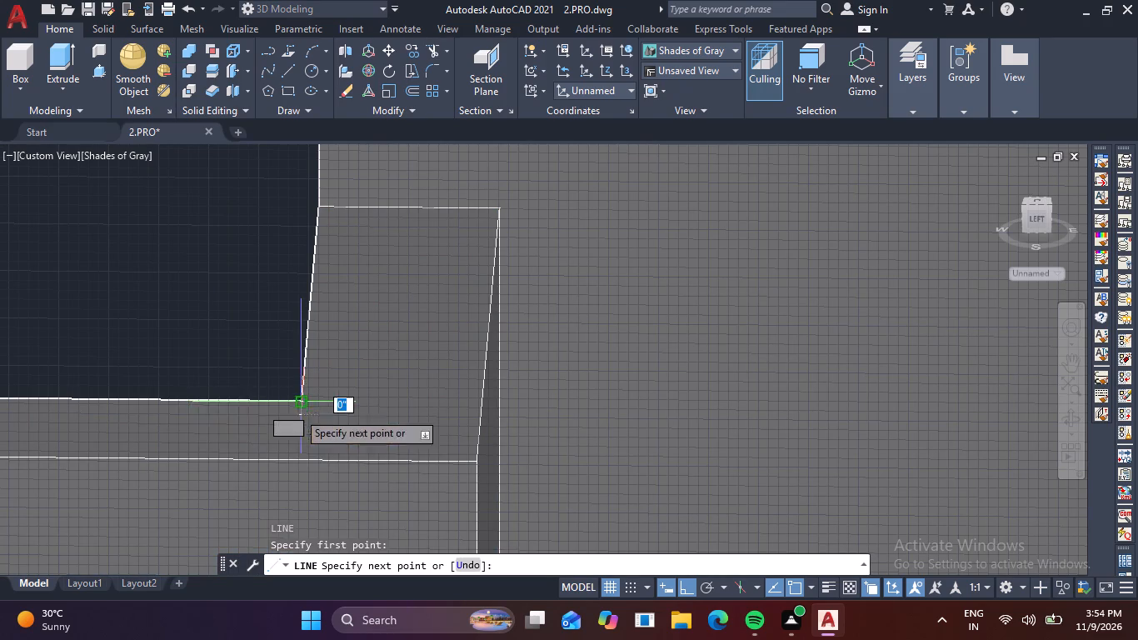
click(292, 459)
key(space)
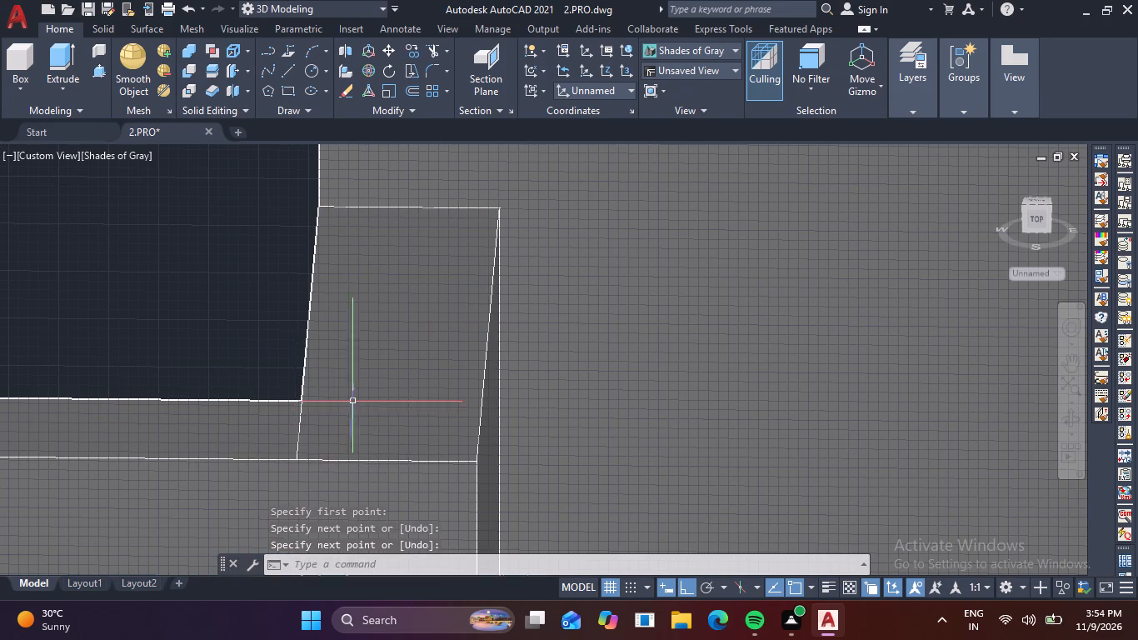
key(space)
click(305, 402)
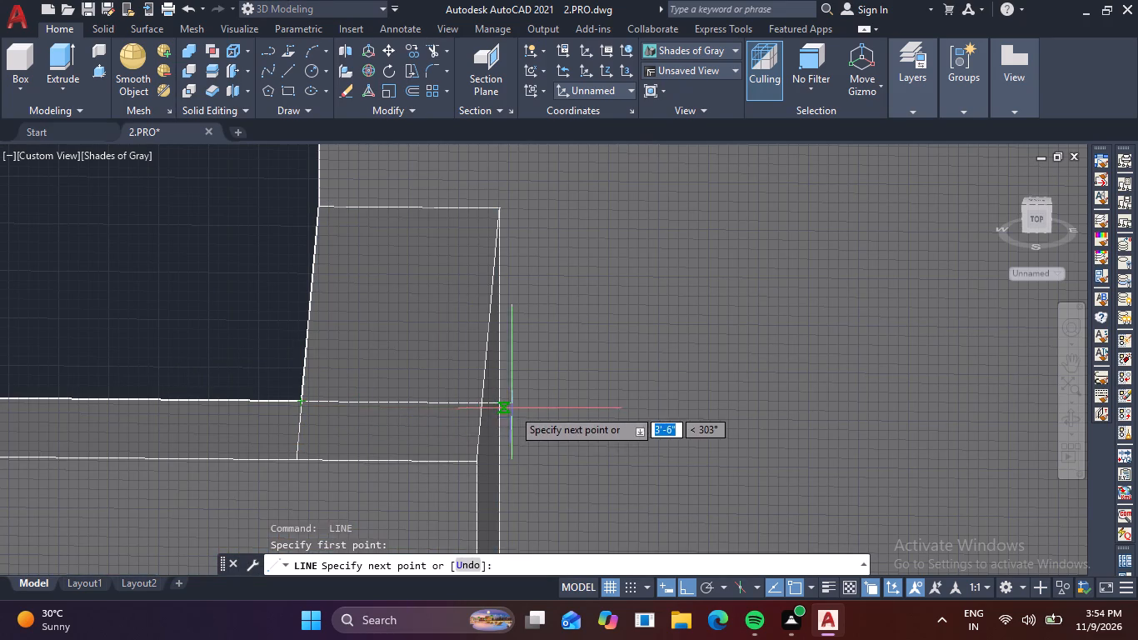
click(486, 405)
key(space)
Draw two crossing centre lines between the midpoints of opposite sides of the sill's corner square.
key(space)
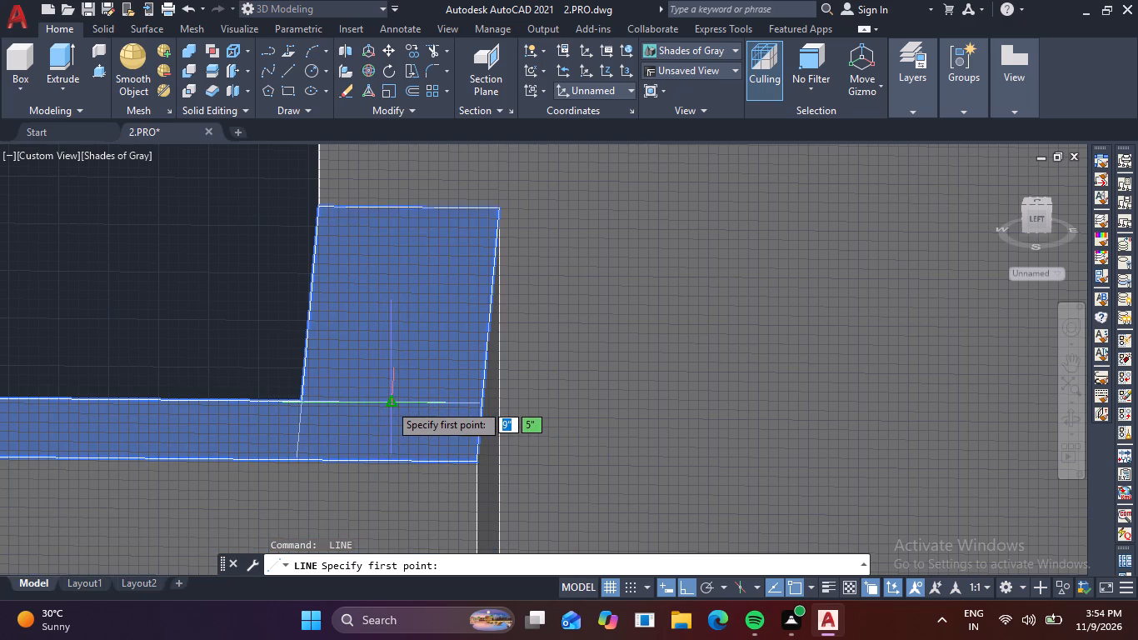
click(389, 403)
click(387, 462)
key(space)
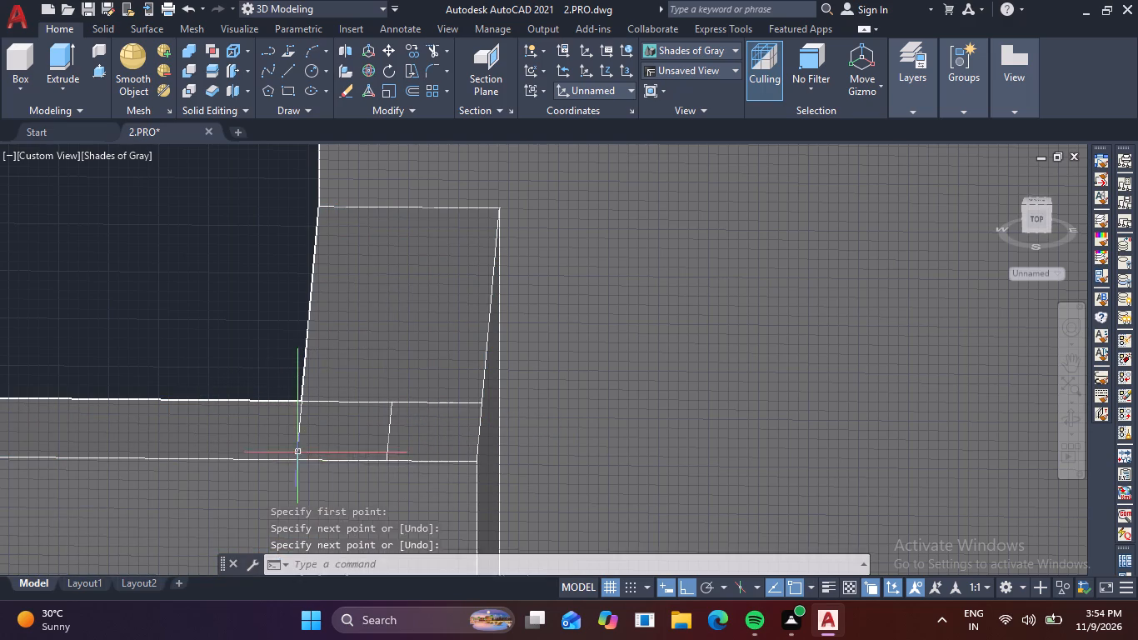
key(space)
click(300, 433)
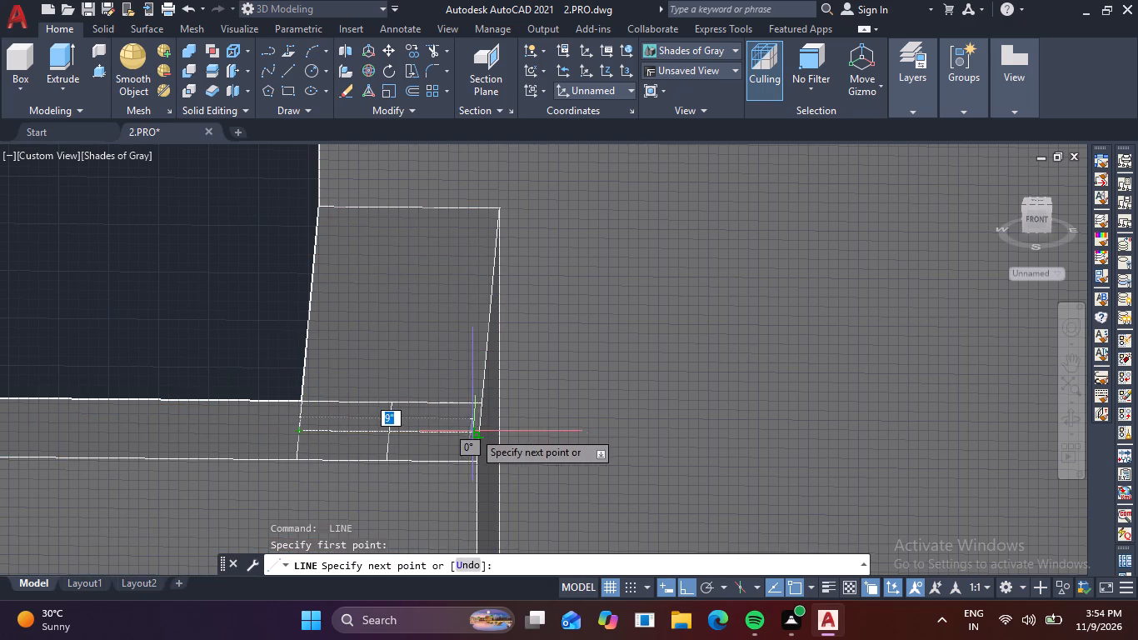
click(479, 430)
key(space)
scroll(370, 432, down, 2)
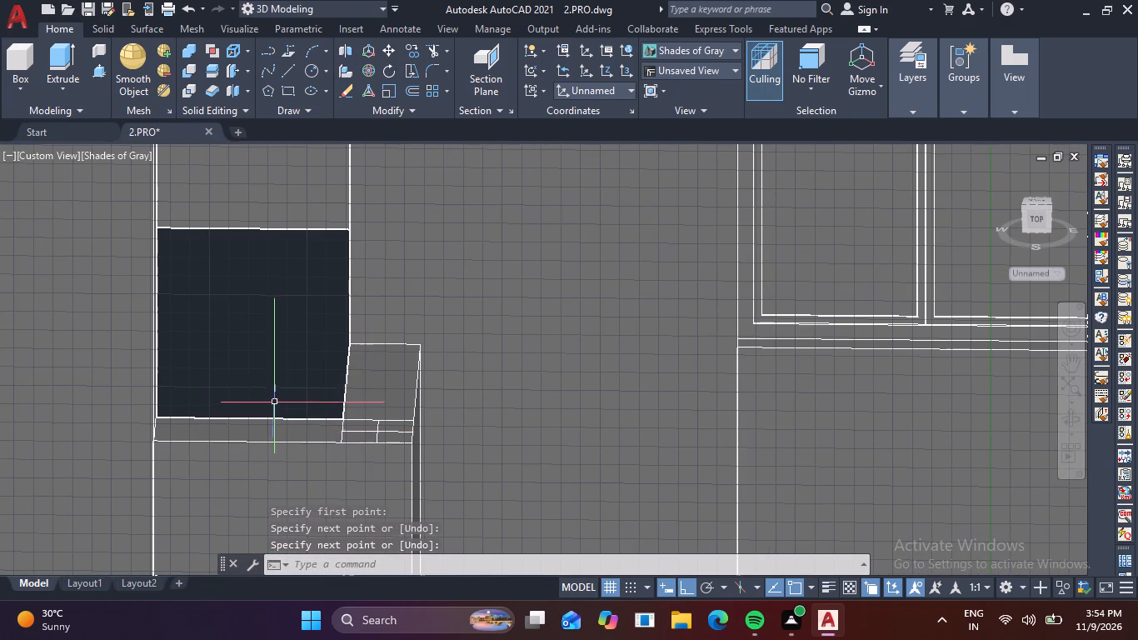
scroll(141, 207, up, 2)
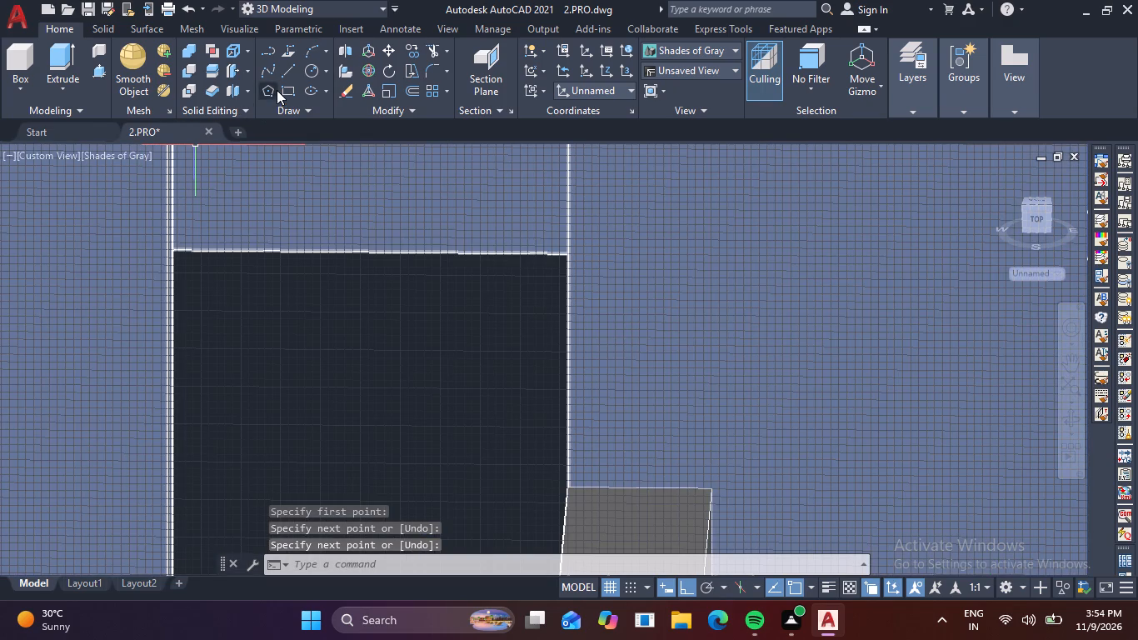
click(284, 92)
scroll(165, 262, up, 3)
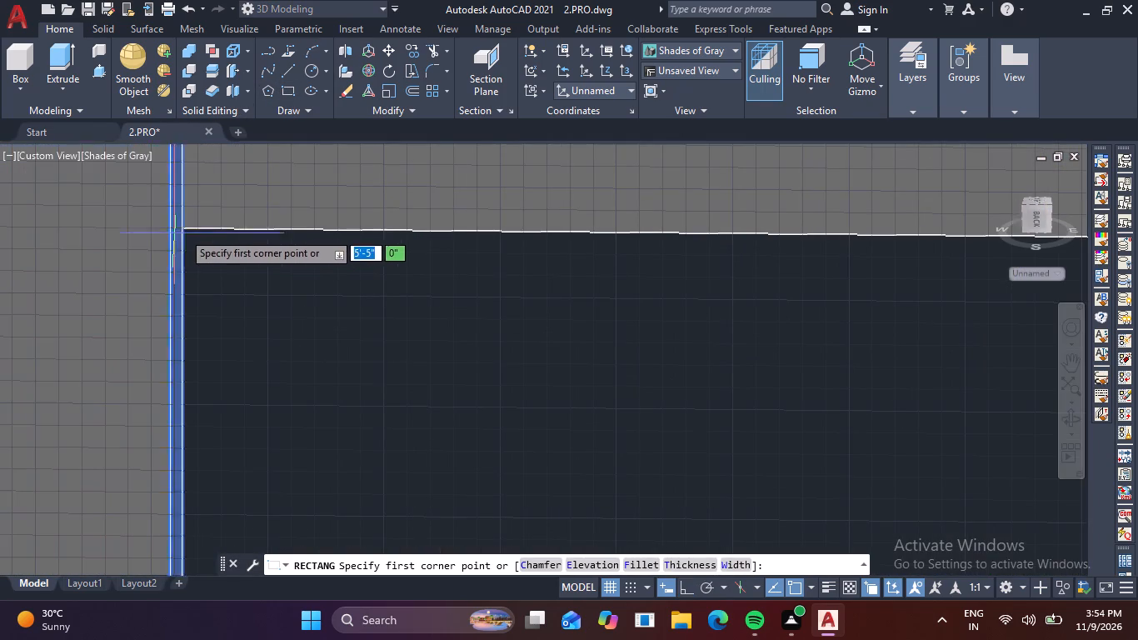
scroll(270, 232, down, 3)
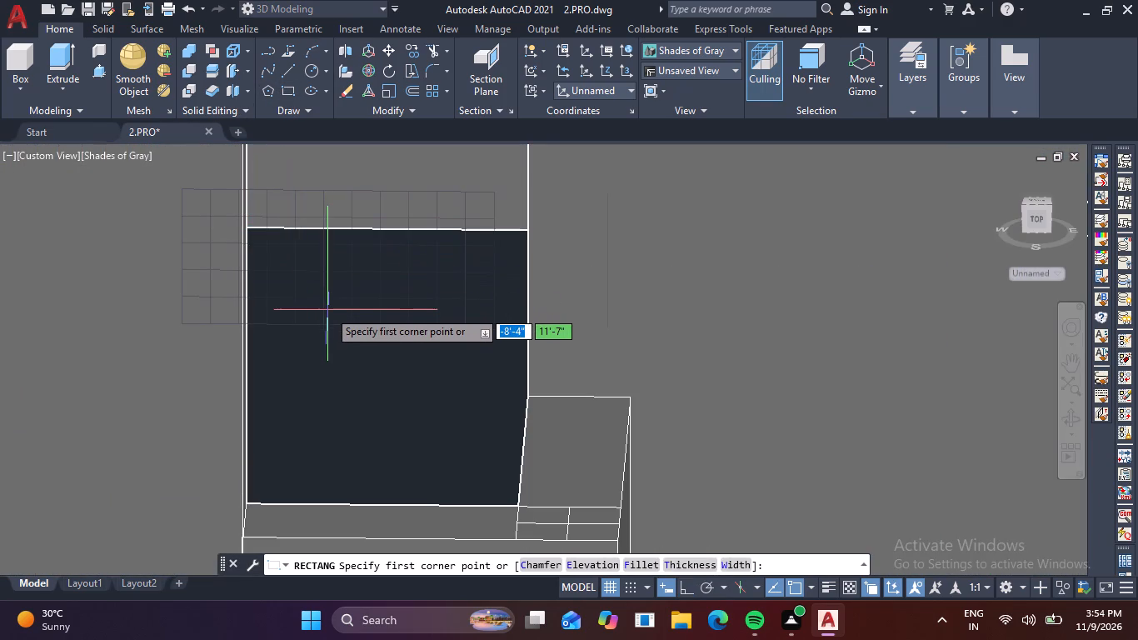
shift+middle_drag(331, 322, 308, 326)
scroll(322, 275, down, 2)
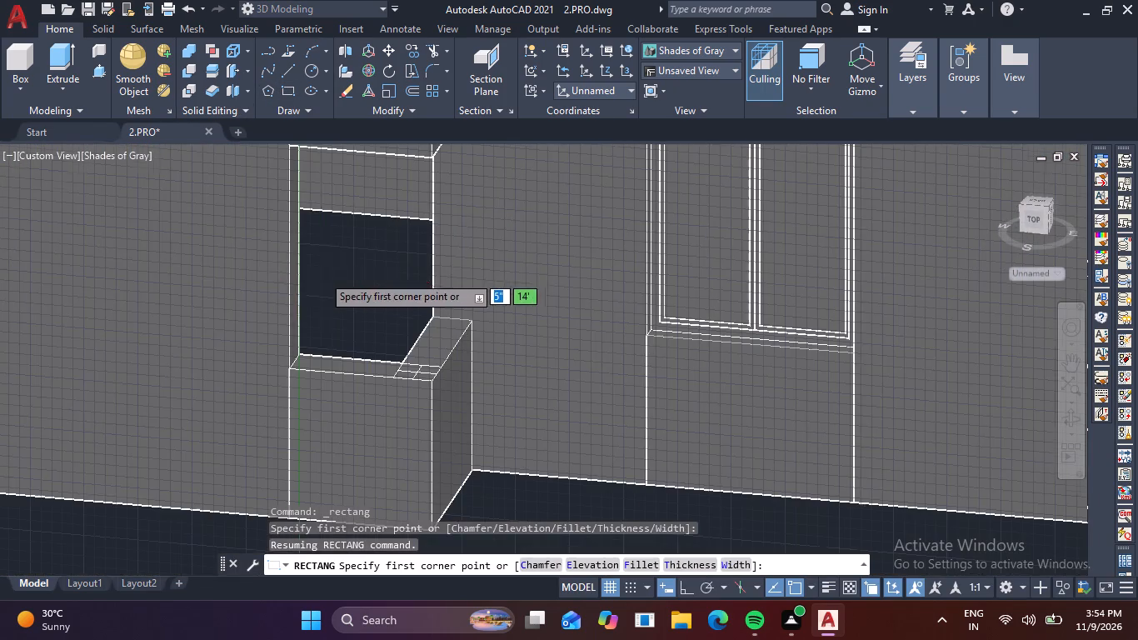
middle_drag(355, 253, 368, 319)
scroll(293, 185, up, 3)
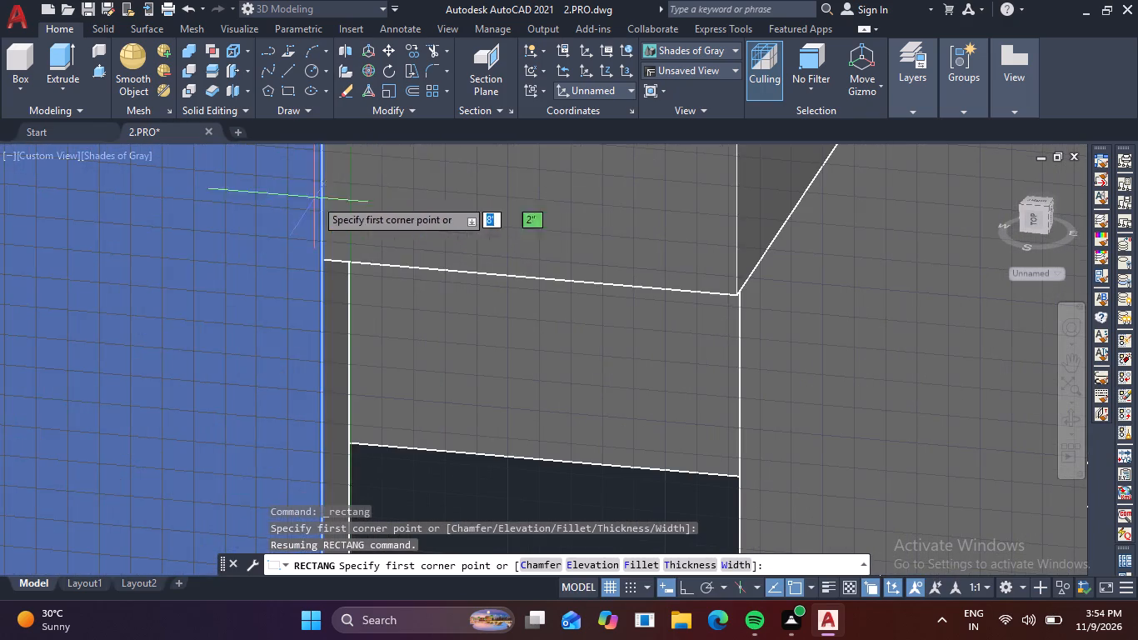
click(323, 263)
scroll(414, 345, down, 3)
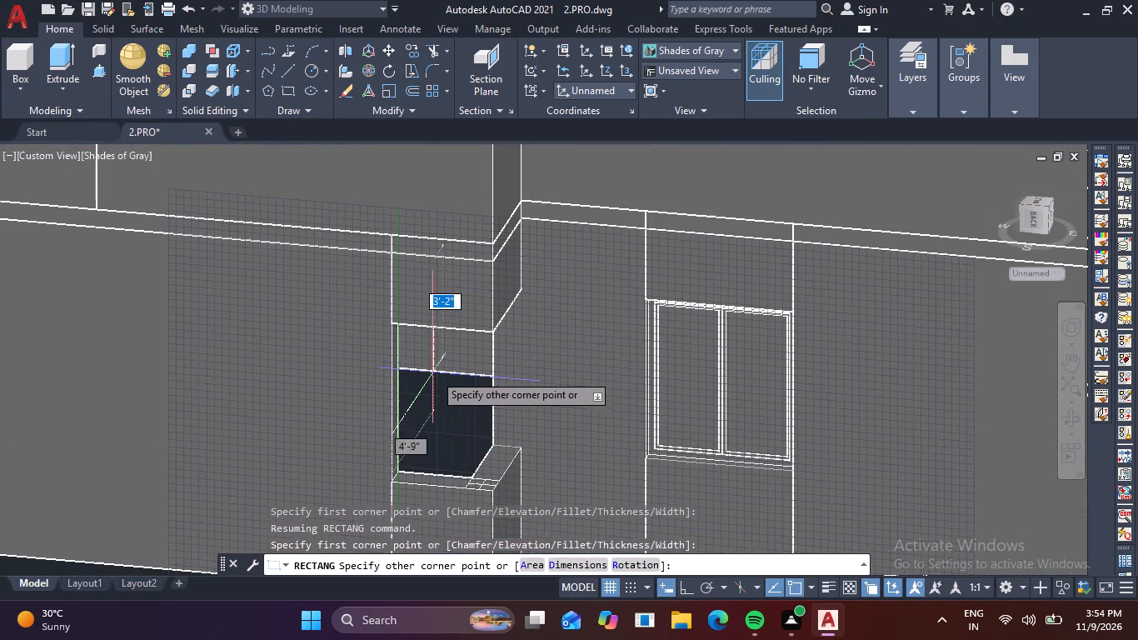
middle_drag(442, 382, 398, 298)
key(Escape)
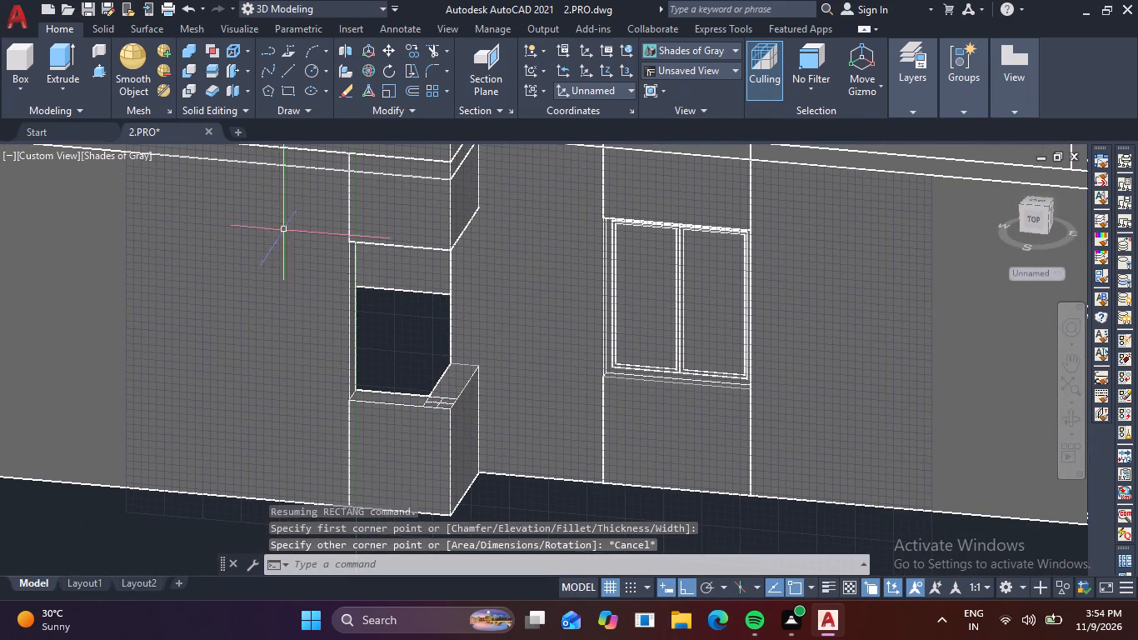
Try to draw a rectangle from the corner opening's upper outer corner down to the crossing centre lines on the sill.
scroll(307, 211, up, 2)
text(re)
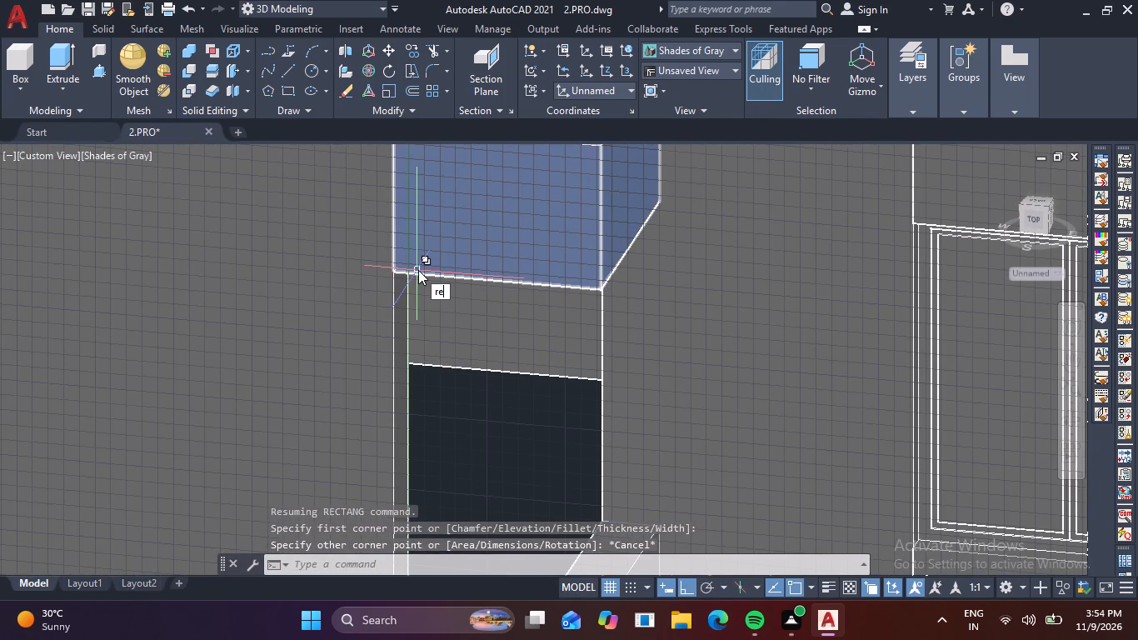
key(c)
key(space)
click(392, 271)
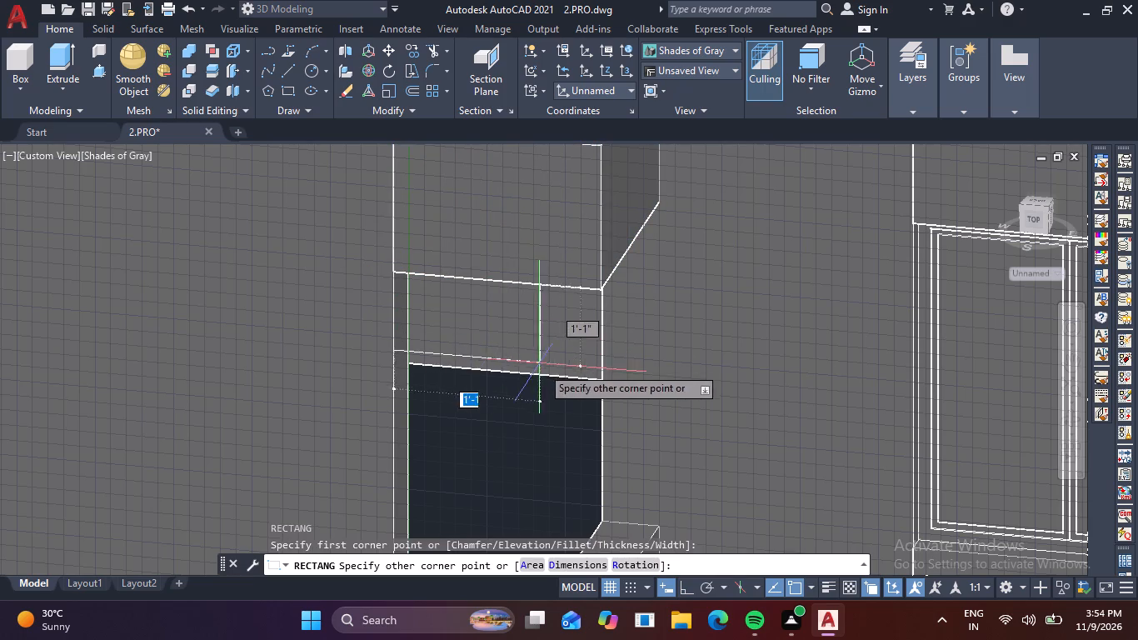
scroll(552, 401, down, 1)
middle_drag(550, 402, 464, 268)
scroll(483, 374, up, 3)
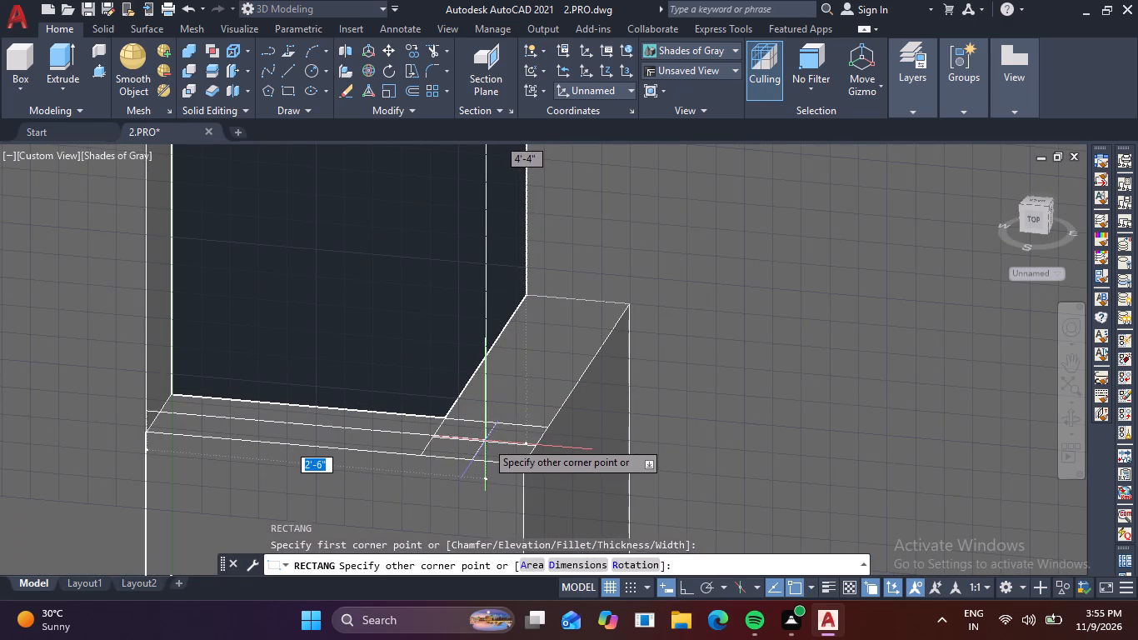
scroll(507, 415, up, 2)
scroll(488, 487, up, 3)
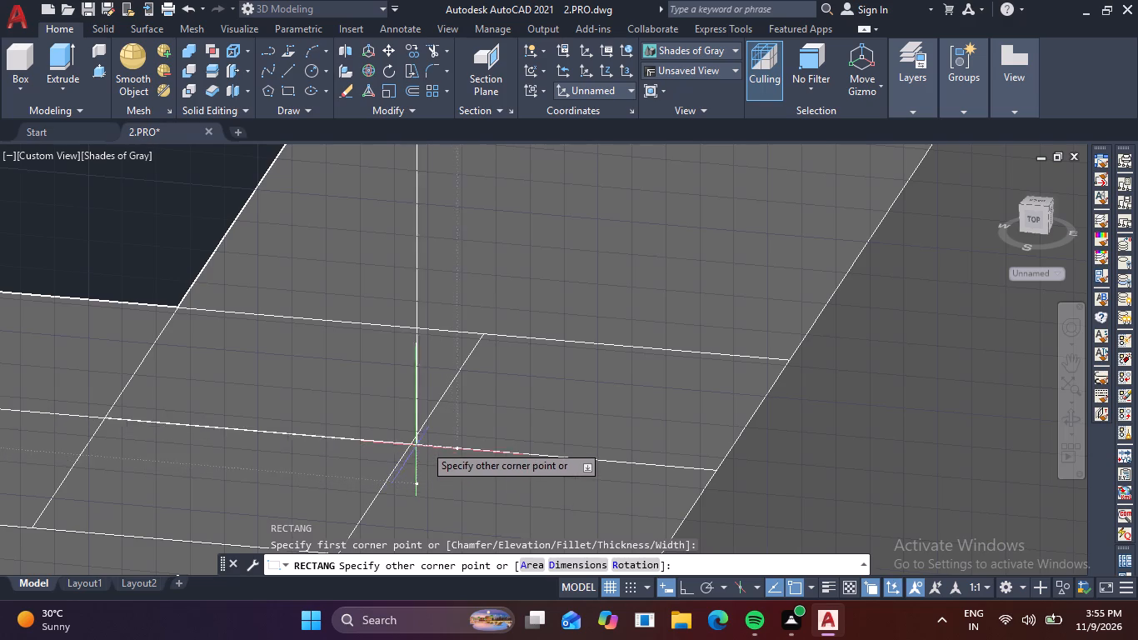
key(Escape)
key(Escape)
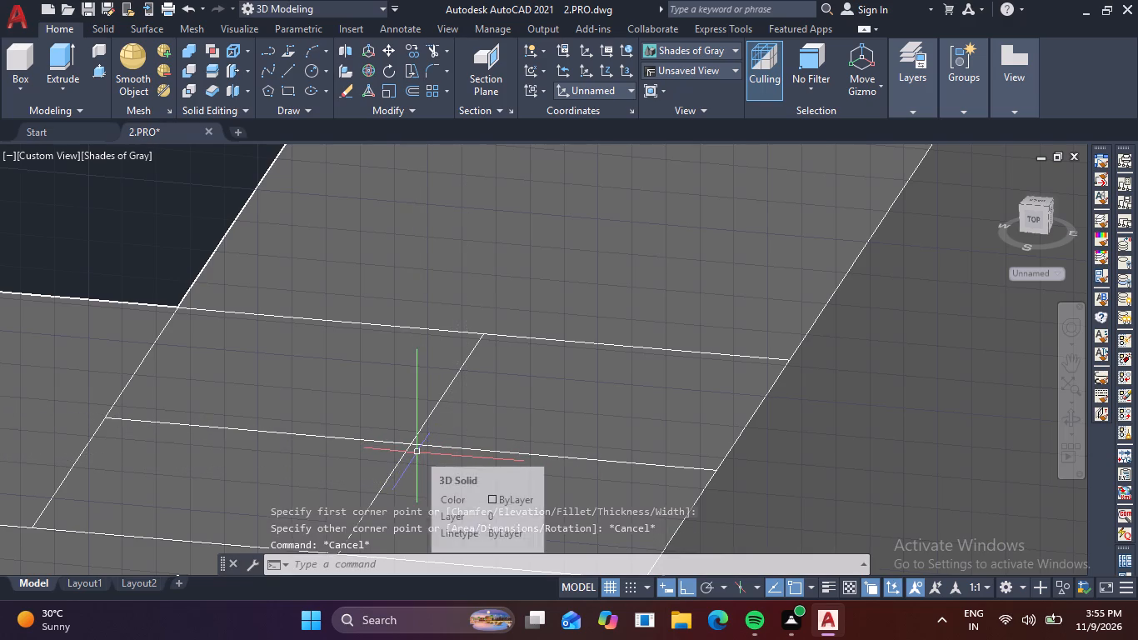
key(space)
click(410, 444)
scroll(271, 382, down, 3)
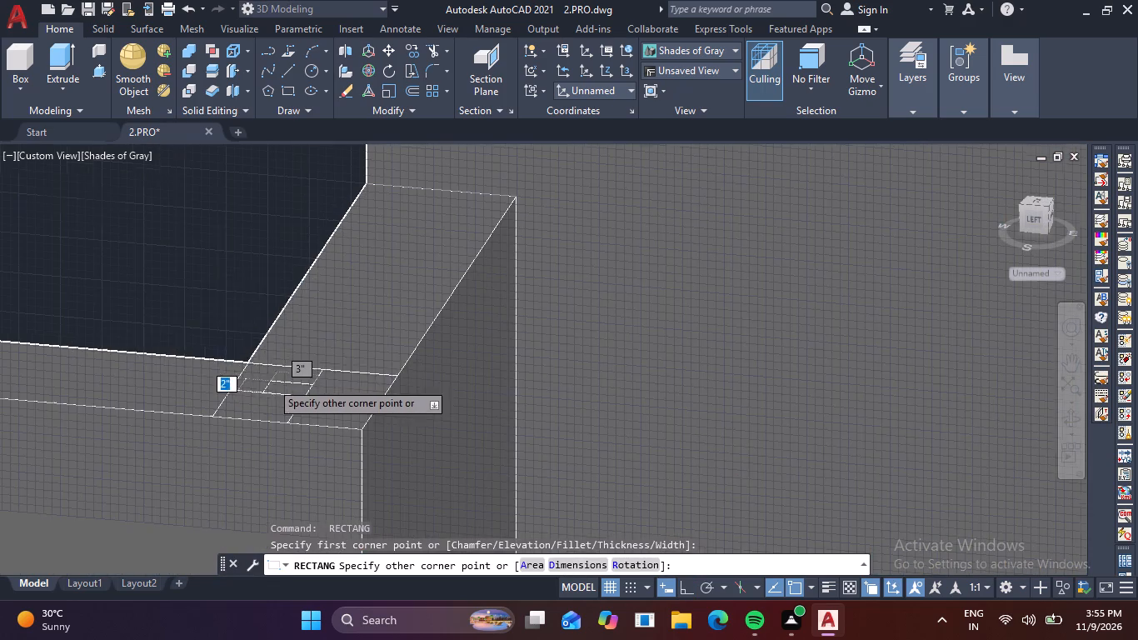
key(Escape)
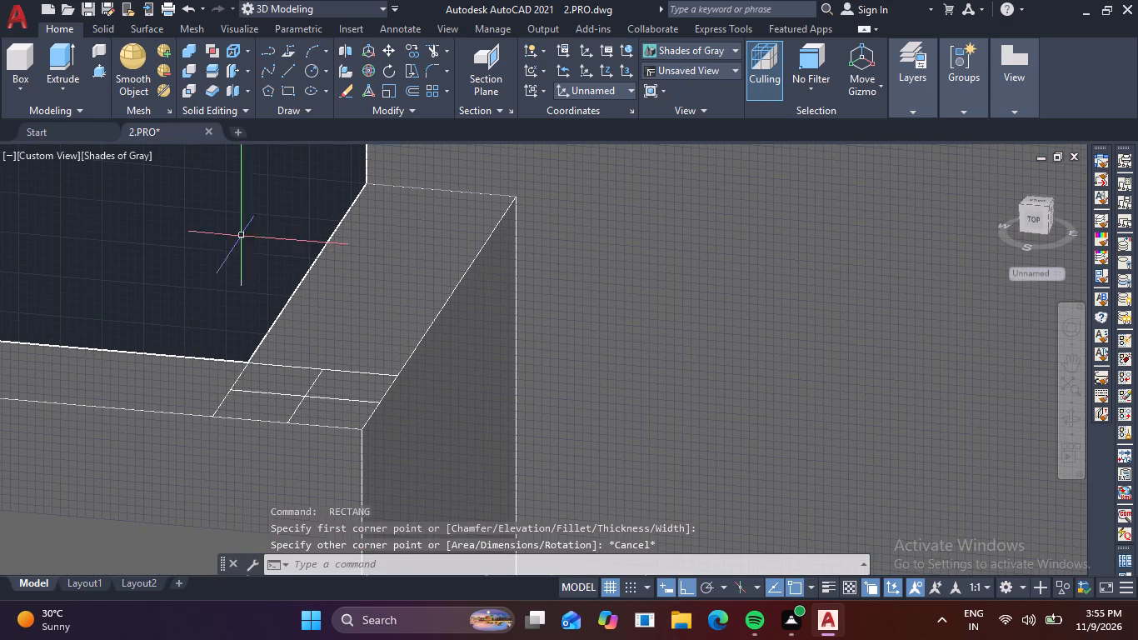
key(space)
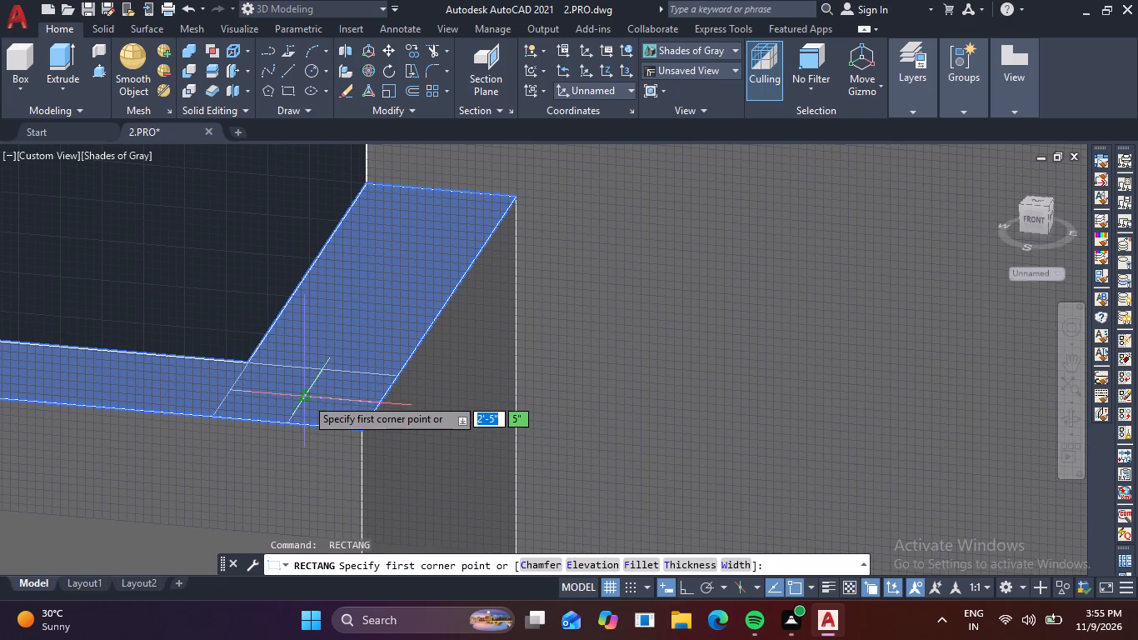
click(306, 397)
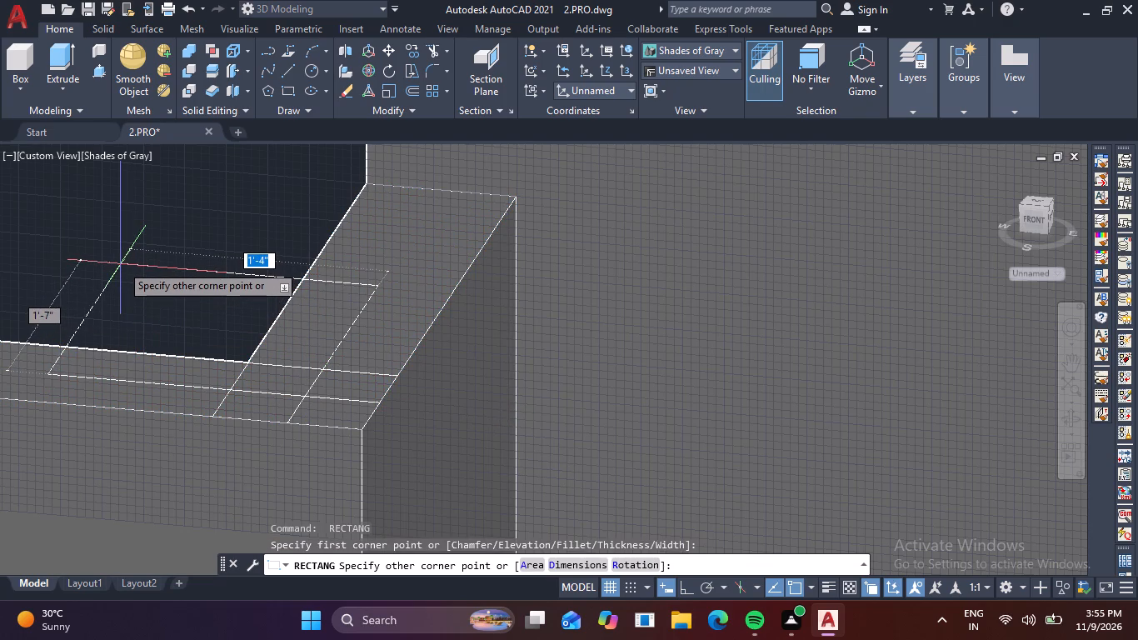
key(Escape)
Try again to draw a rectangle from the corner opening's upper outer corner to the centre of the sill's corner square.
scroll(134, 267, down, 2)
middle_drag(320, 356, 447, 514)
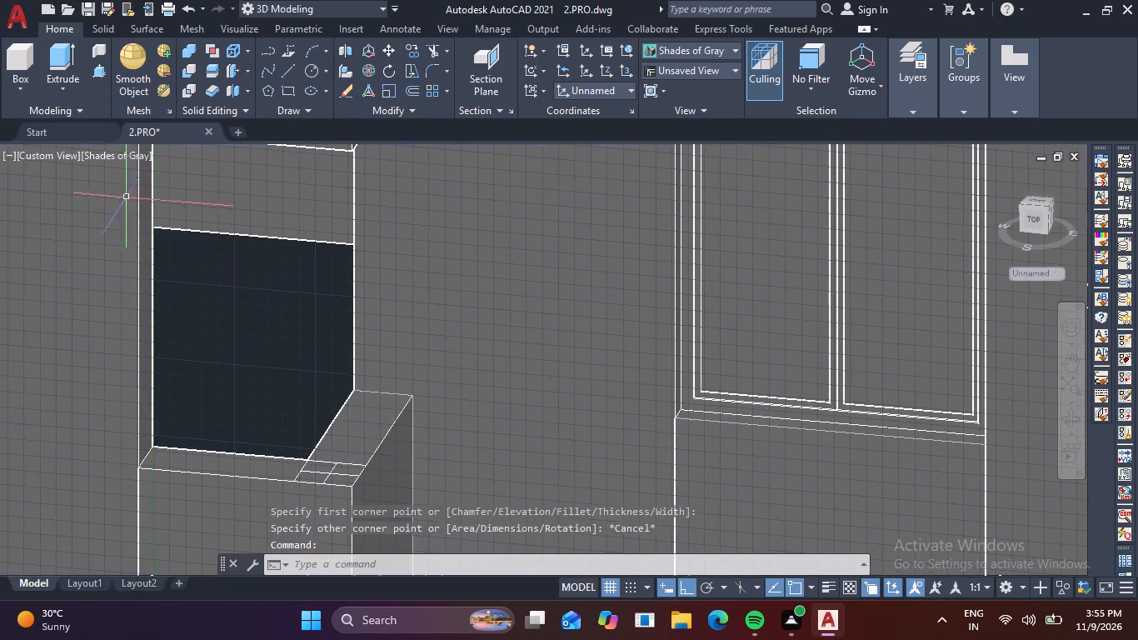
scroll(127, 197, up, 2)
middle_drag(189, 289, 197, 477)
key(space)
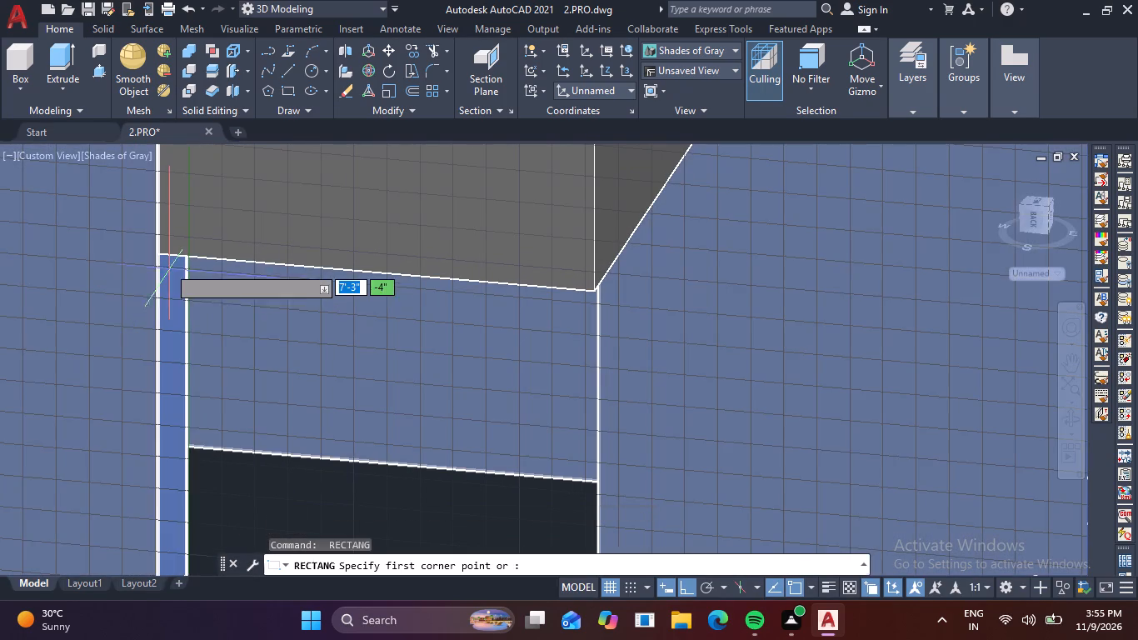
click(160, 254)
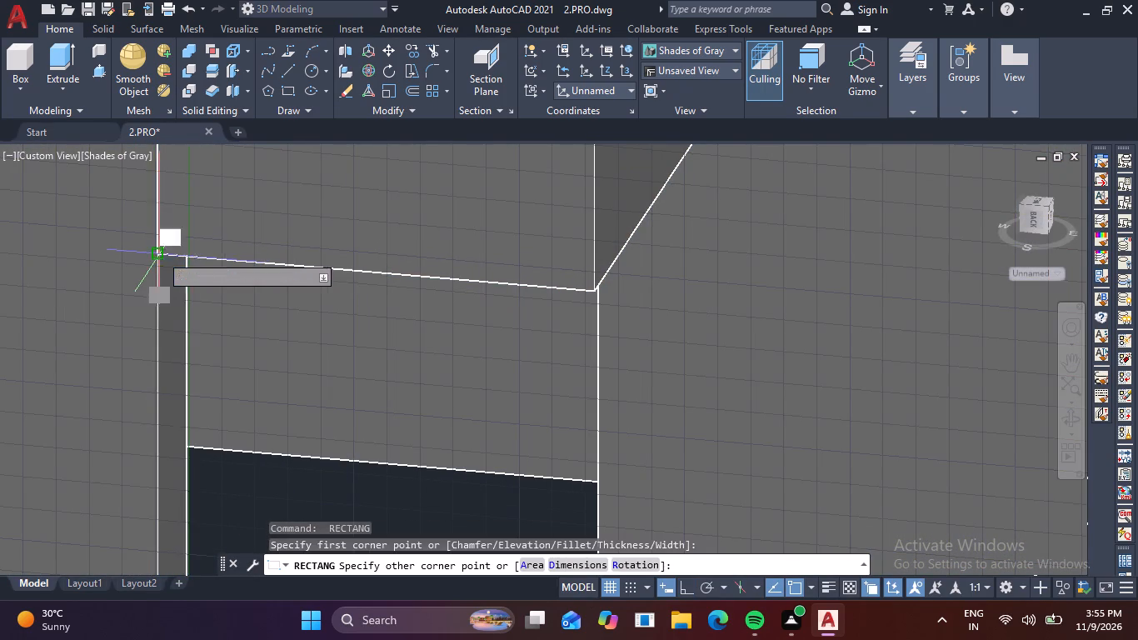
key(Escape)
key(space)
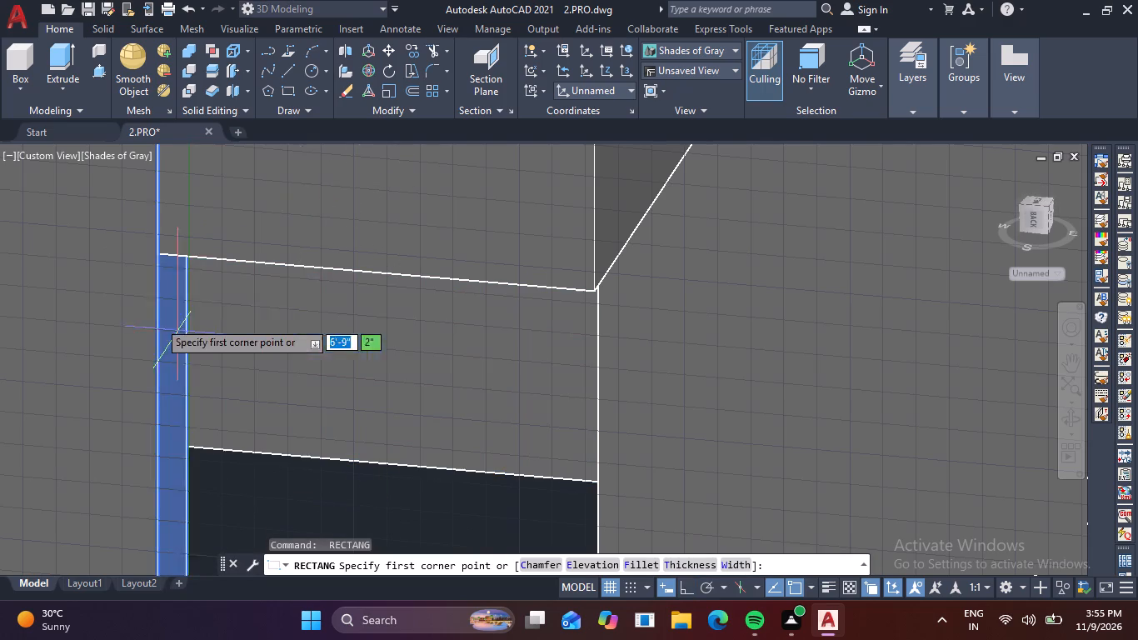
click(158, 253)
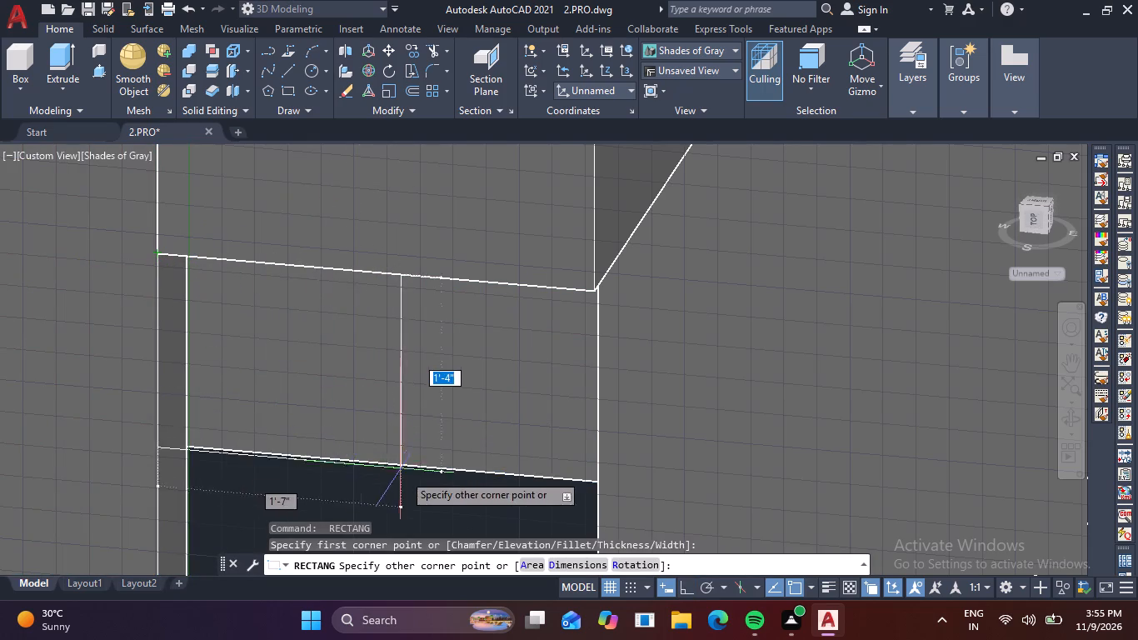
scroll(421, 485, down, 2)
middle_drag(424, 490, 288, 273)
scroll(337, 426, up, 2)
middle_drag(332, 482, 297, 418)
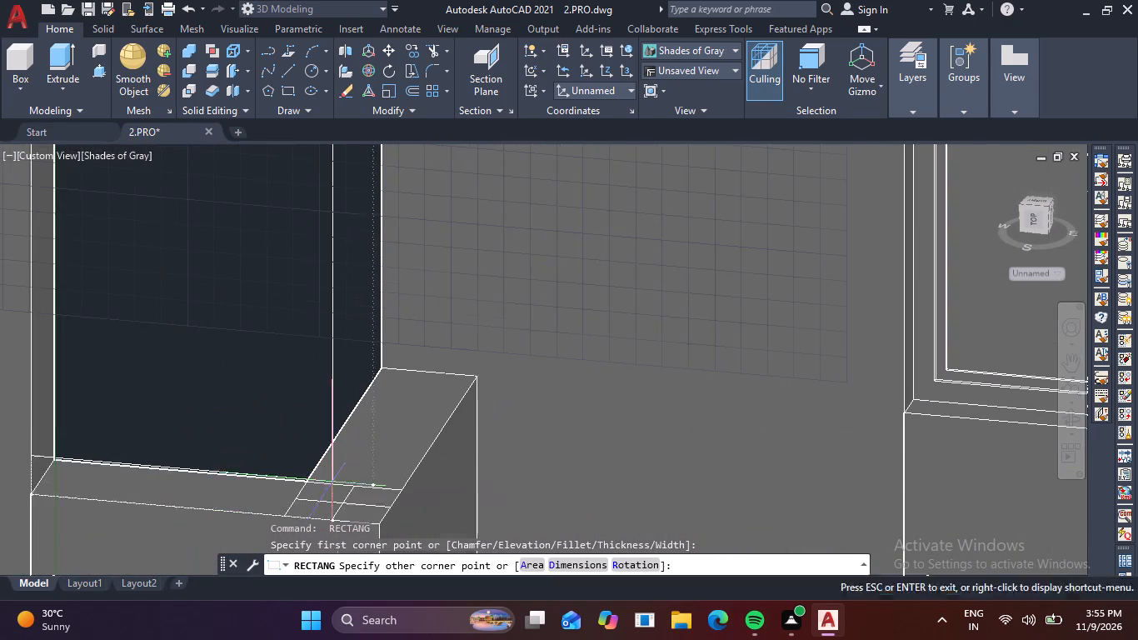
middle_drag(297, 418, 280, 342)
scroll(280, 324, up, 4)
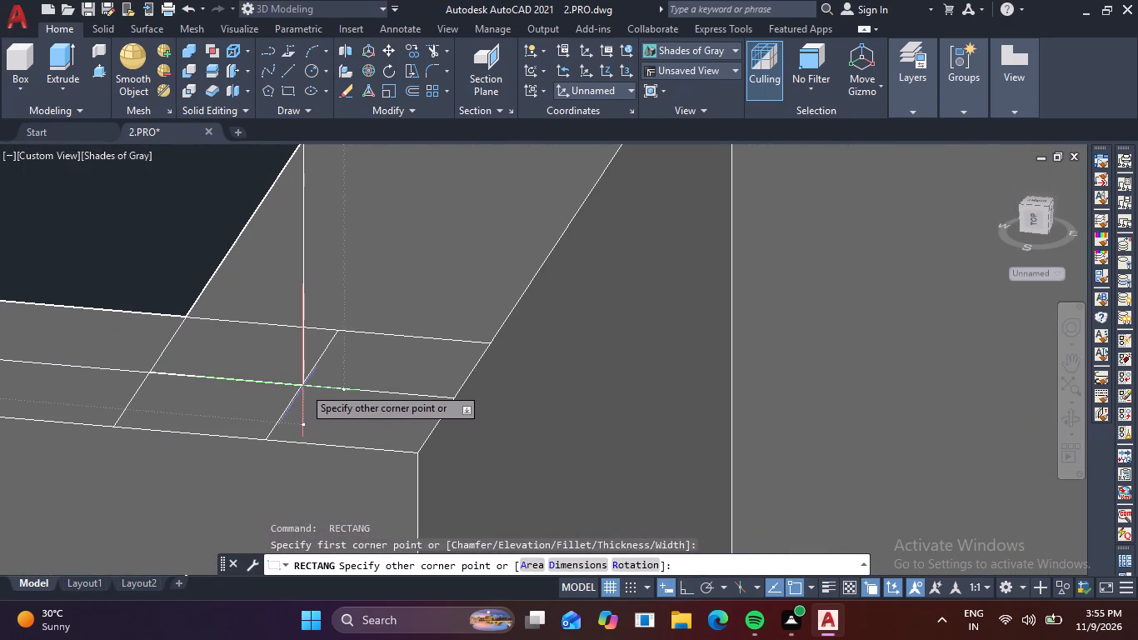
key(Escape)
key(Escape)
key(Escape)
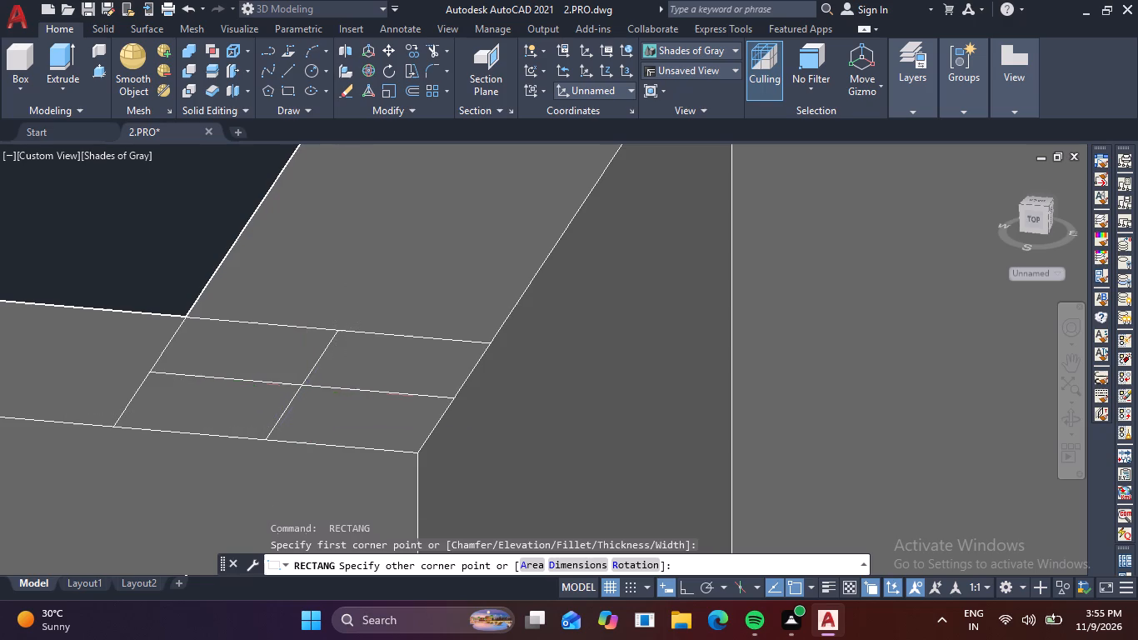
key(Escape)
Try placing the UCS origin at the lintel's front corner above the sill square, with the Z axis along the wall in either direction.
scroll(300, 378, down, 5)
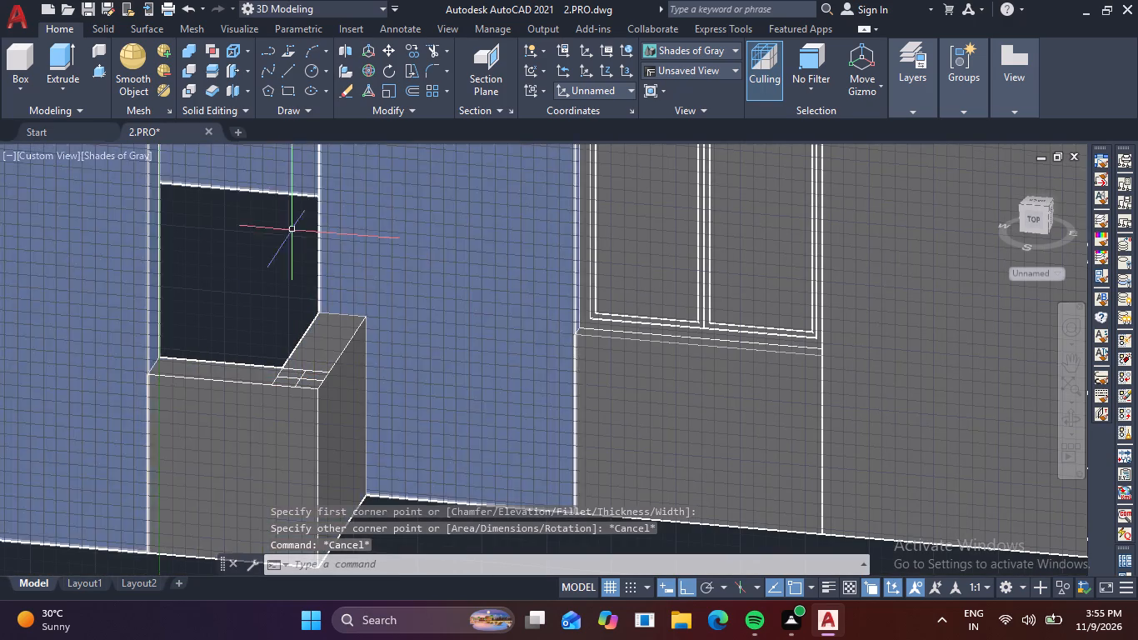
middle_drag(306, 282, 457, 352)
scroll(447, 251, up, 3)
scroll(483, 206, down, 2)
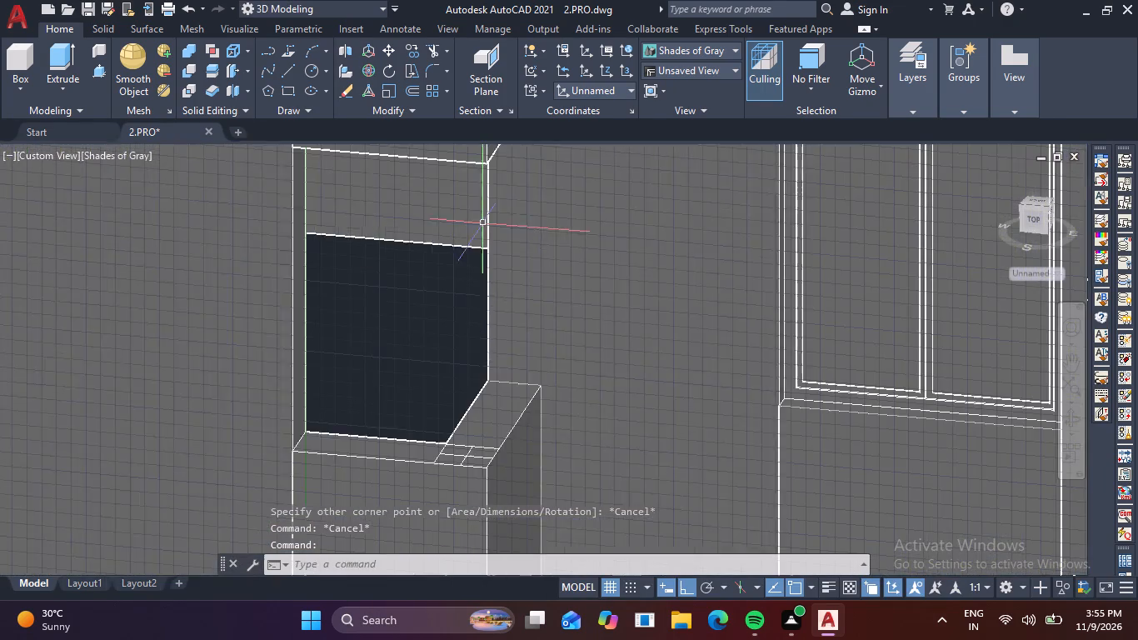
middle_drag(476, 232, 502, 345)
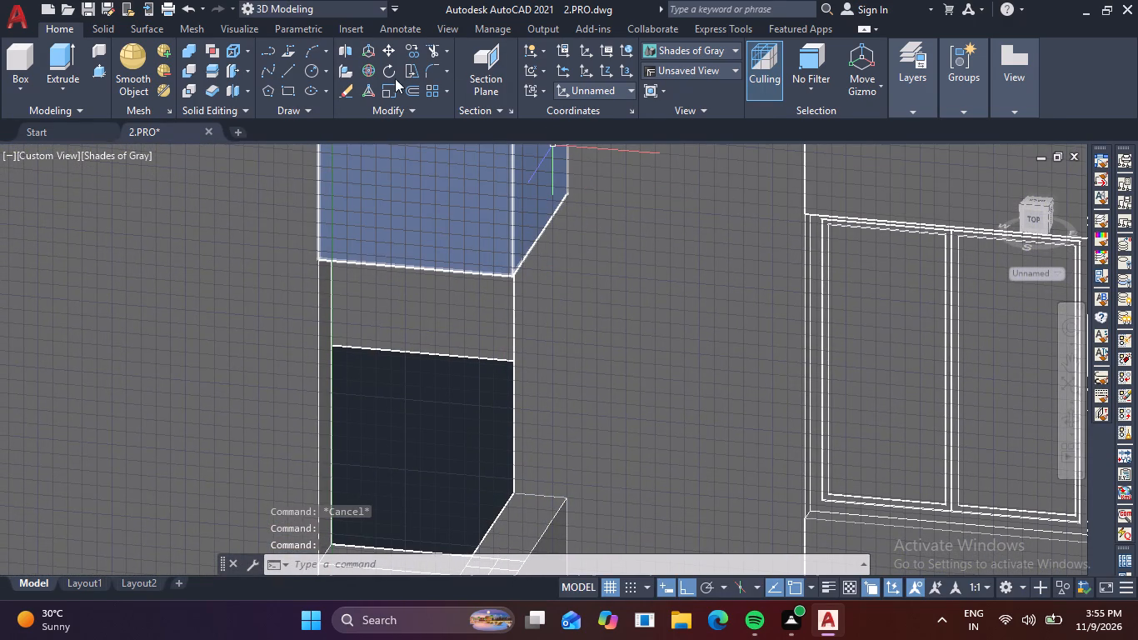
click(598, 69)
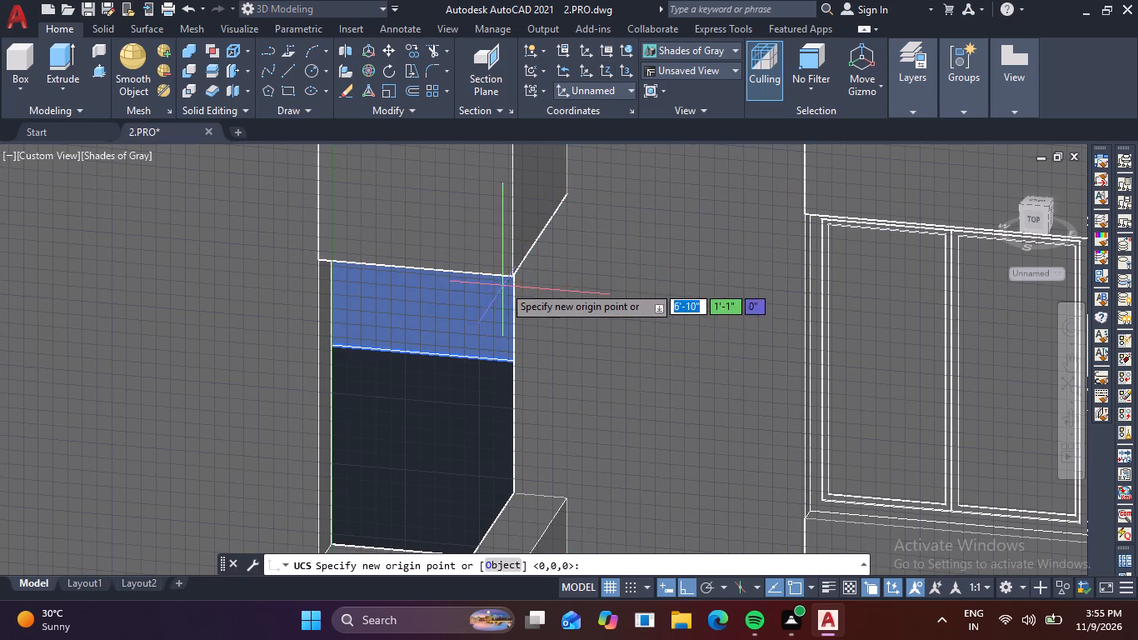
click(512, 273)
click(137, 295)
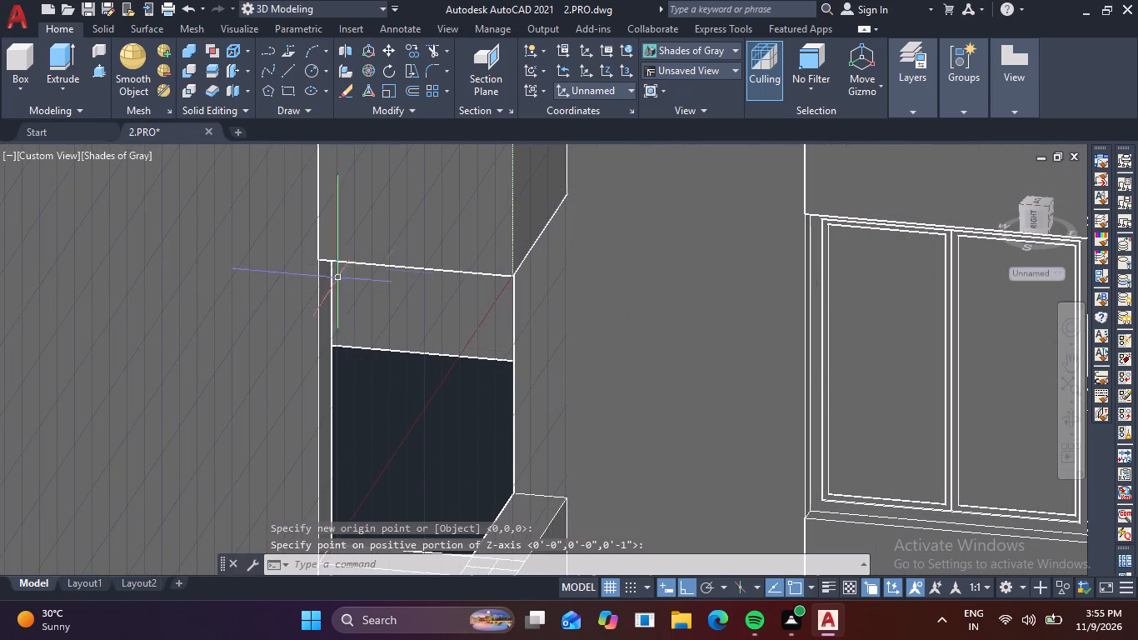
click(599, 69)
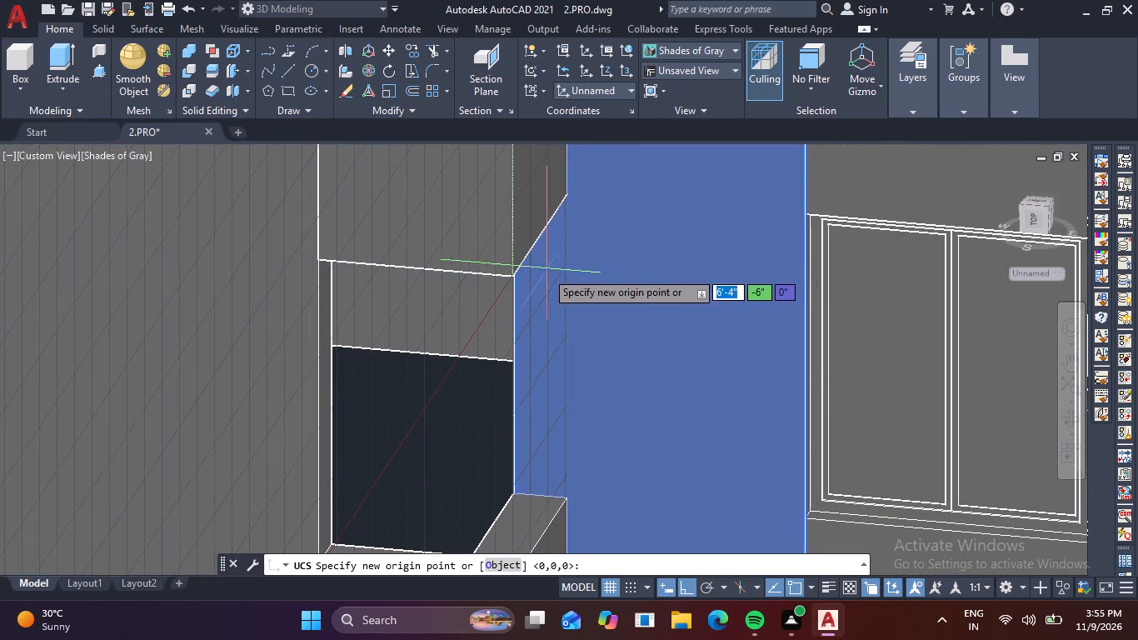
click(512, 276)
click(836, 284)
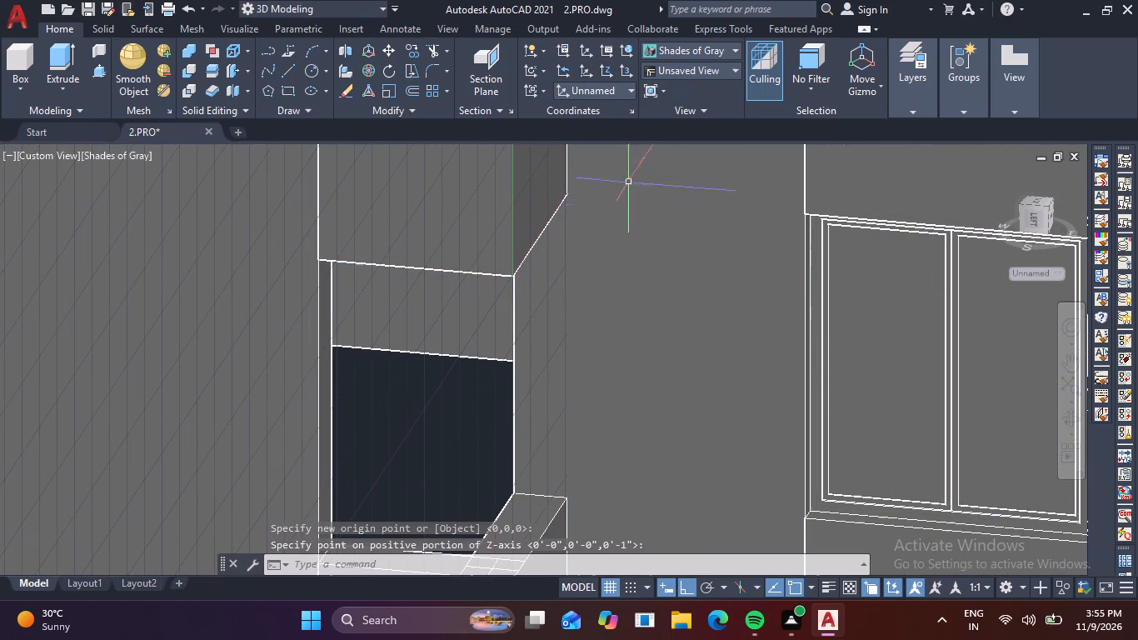
Set the UCS origin at the lintel's front corner with the positive Z axis pointing back along the lintel's receding bottom edge.
click(611, 72)
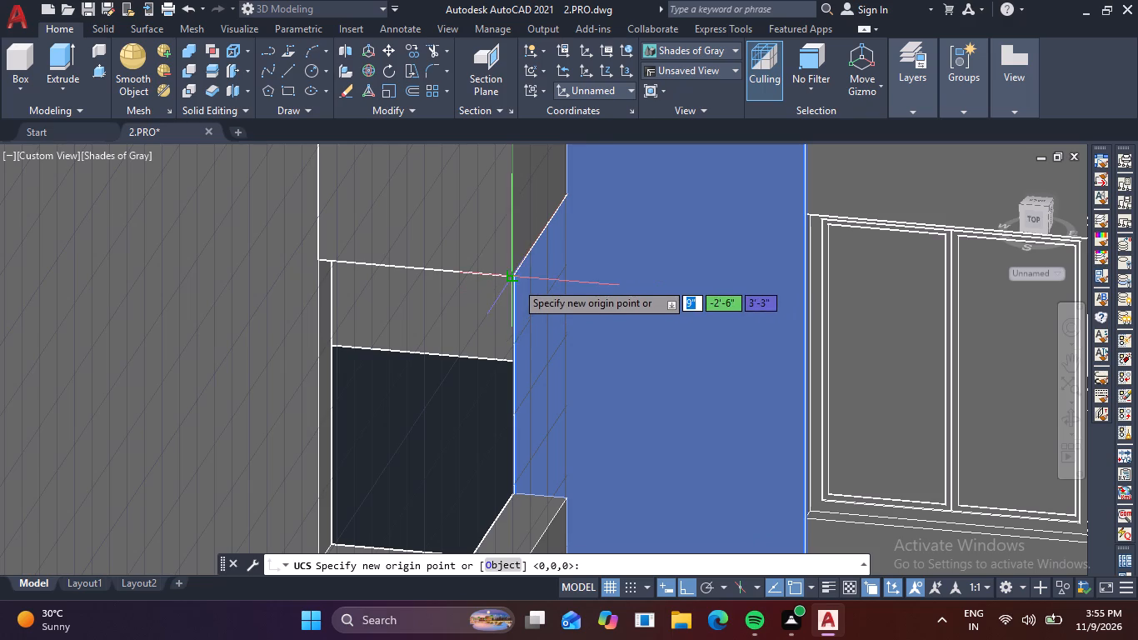
click(516, 282)
click(591, 196)
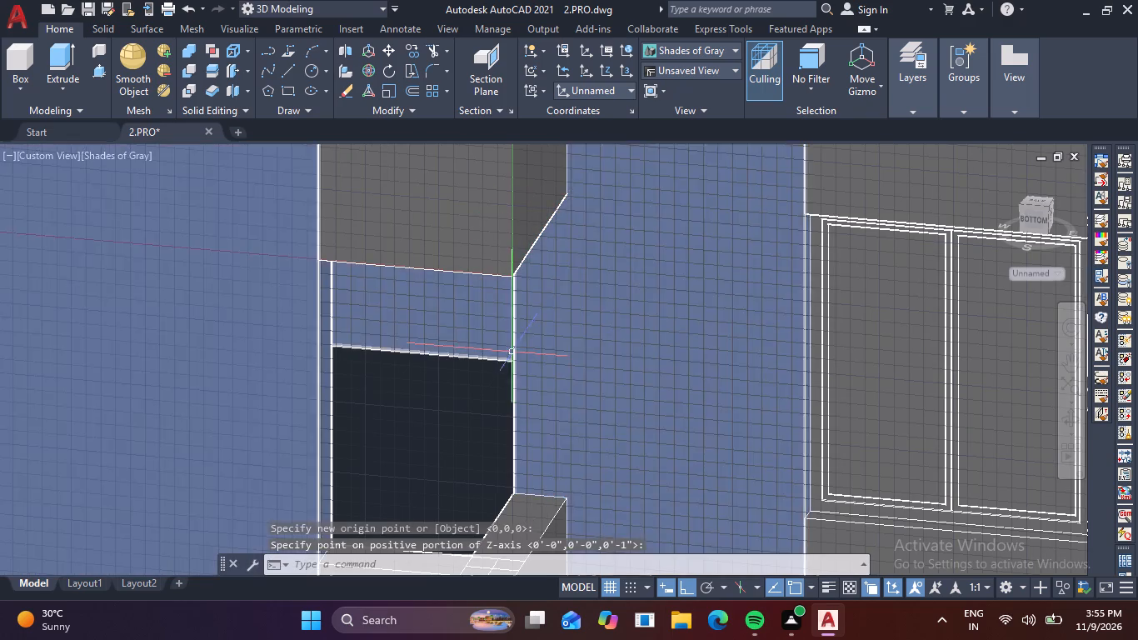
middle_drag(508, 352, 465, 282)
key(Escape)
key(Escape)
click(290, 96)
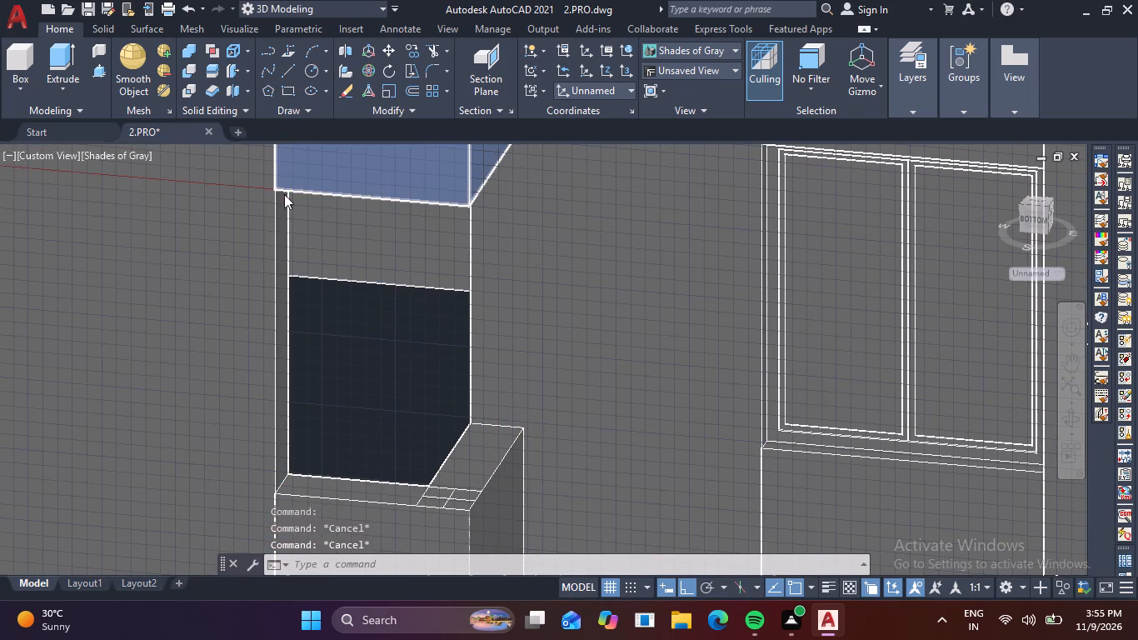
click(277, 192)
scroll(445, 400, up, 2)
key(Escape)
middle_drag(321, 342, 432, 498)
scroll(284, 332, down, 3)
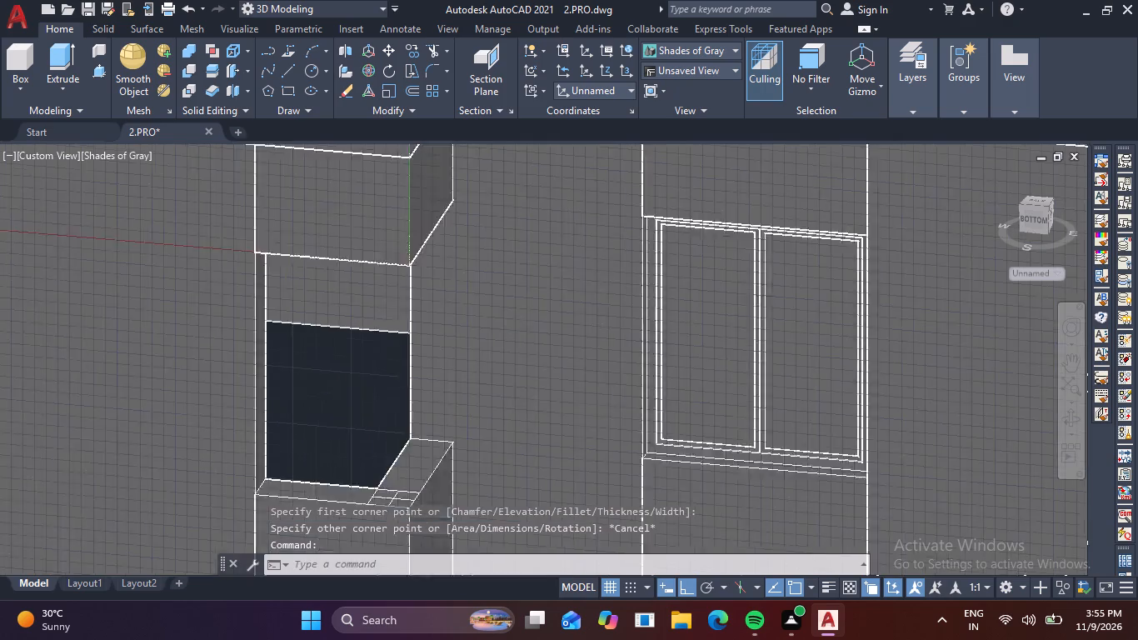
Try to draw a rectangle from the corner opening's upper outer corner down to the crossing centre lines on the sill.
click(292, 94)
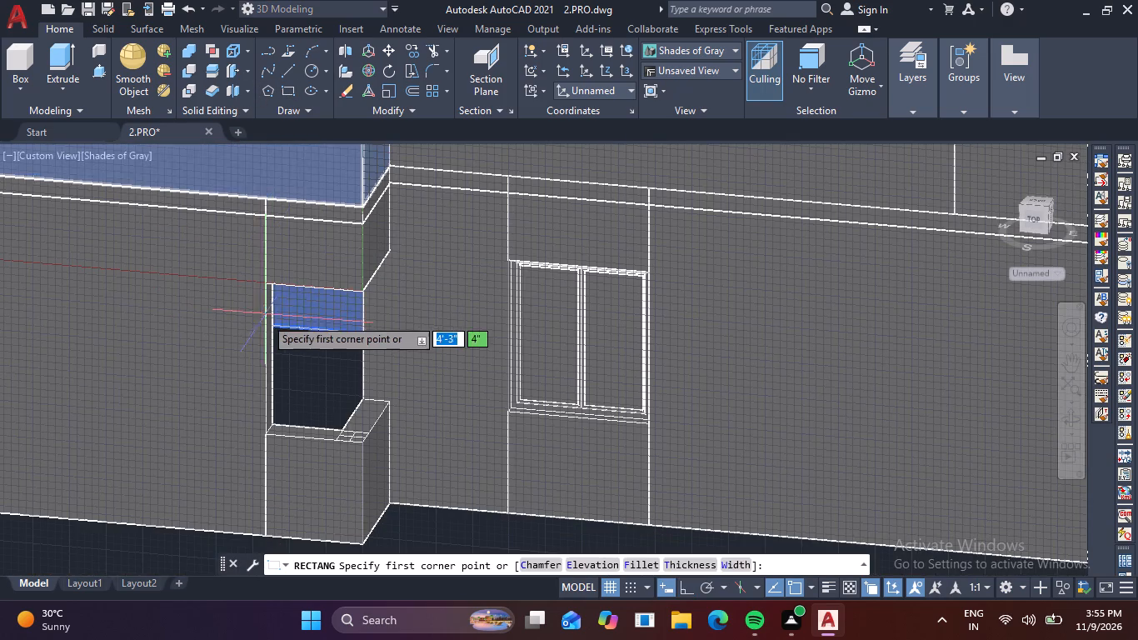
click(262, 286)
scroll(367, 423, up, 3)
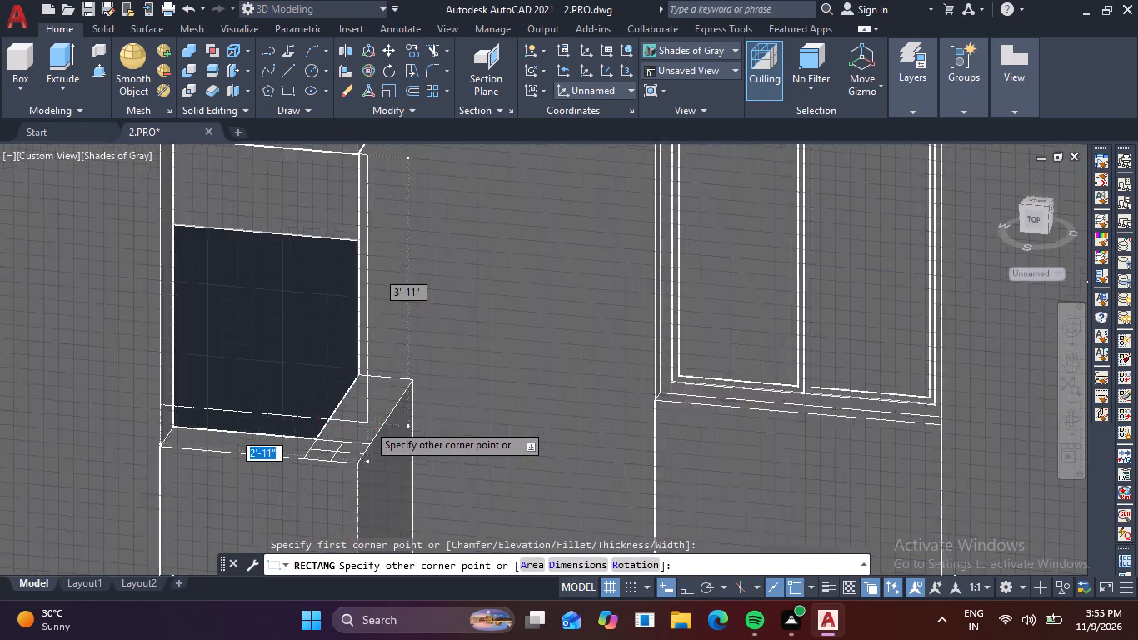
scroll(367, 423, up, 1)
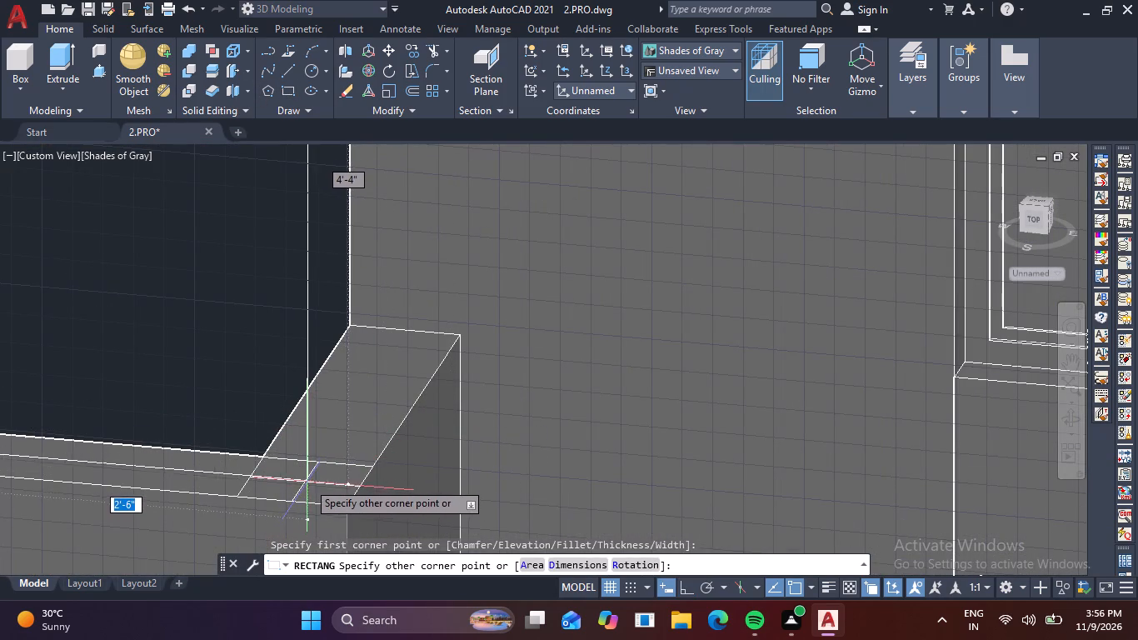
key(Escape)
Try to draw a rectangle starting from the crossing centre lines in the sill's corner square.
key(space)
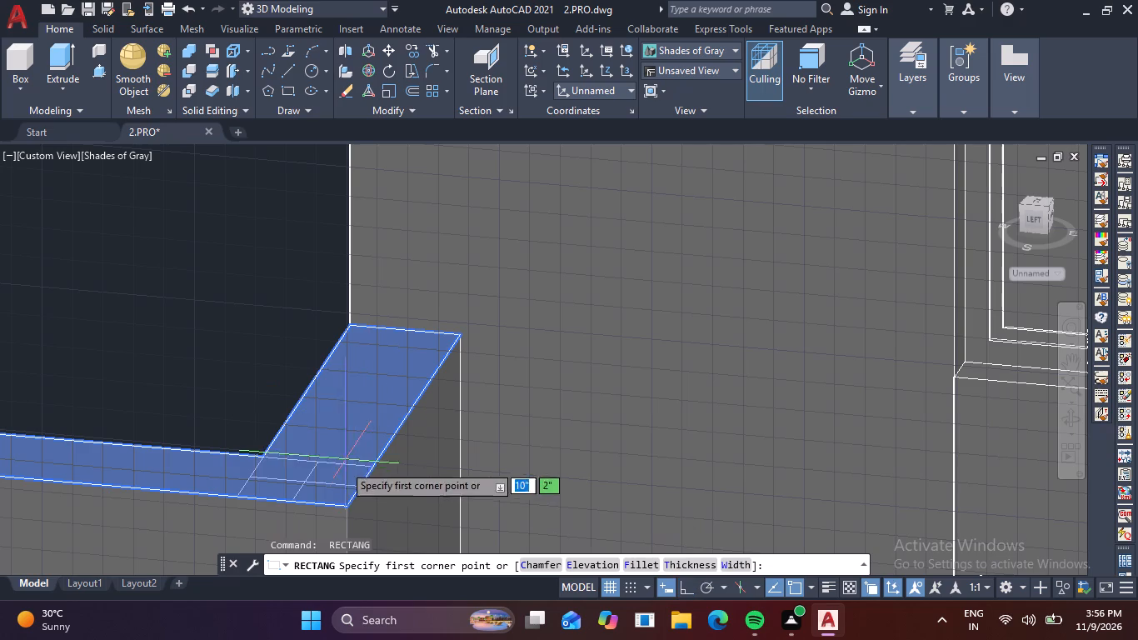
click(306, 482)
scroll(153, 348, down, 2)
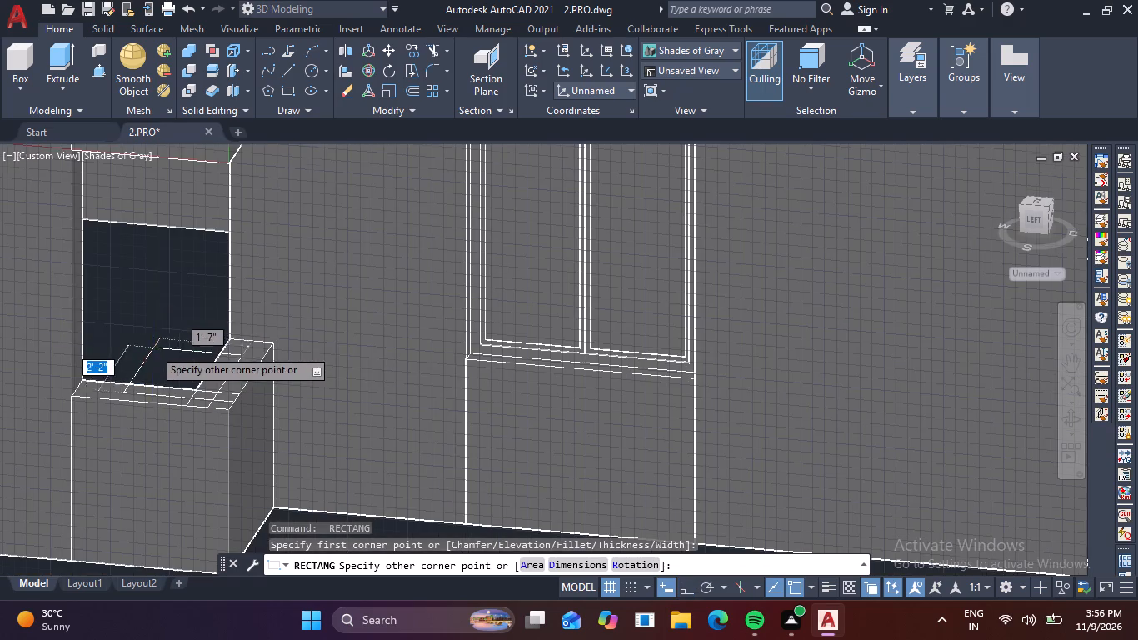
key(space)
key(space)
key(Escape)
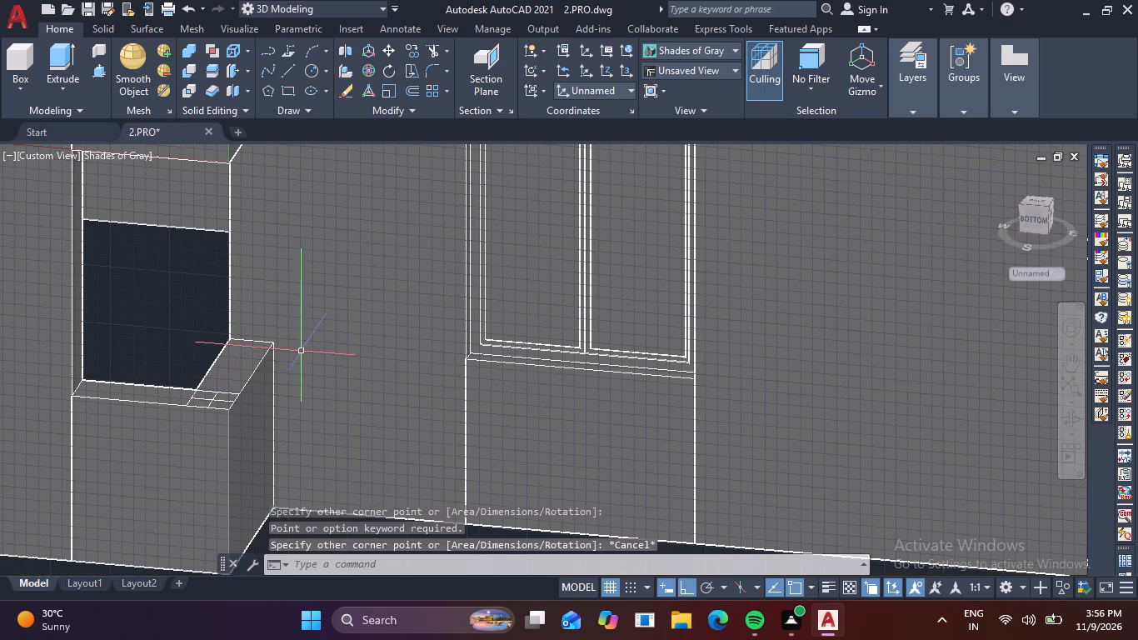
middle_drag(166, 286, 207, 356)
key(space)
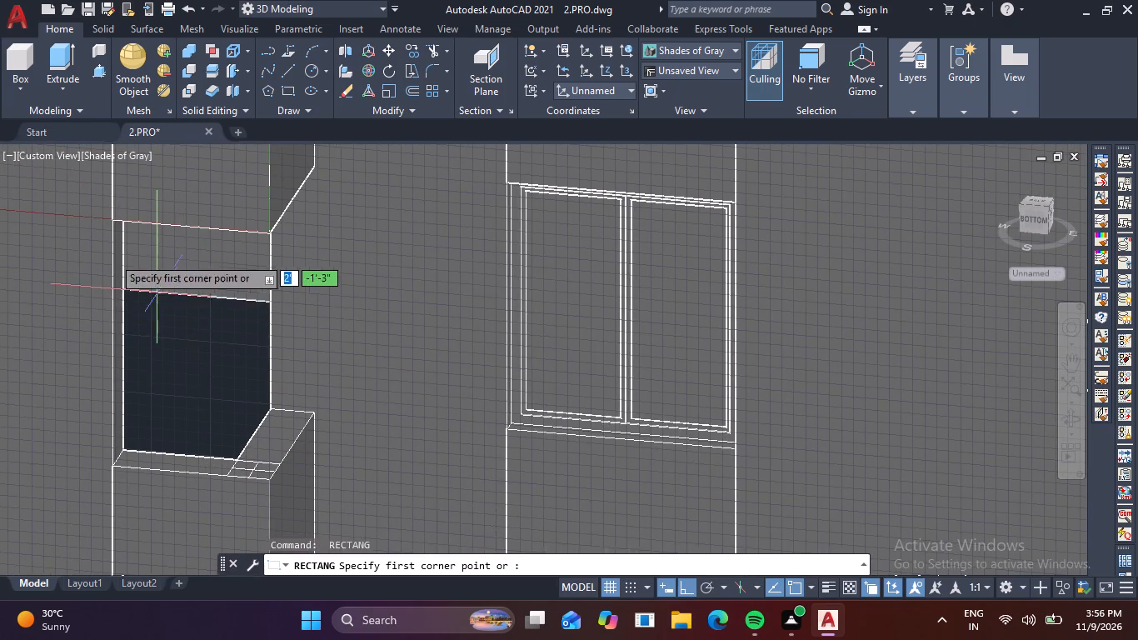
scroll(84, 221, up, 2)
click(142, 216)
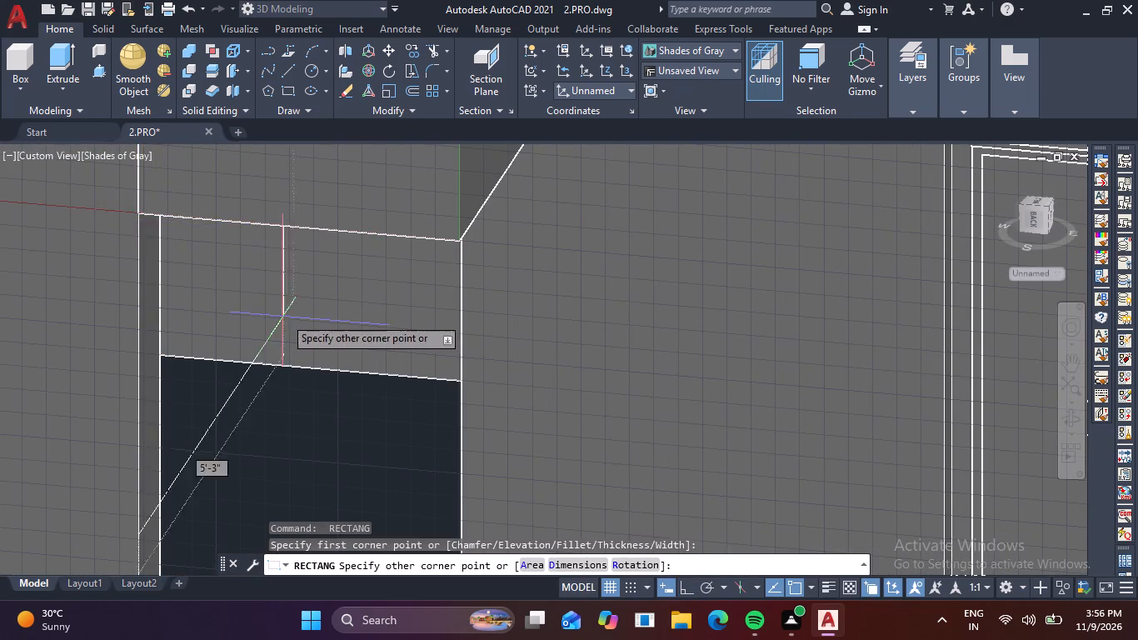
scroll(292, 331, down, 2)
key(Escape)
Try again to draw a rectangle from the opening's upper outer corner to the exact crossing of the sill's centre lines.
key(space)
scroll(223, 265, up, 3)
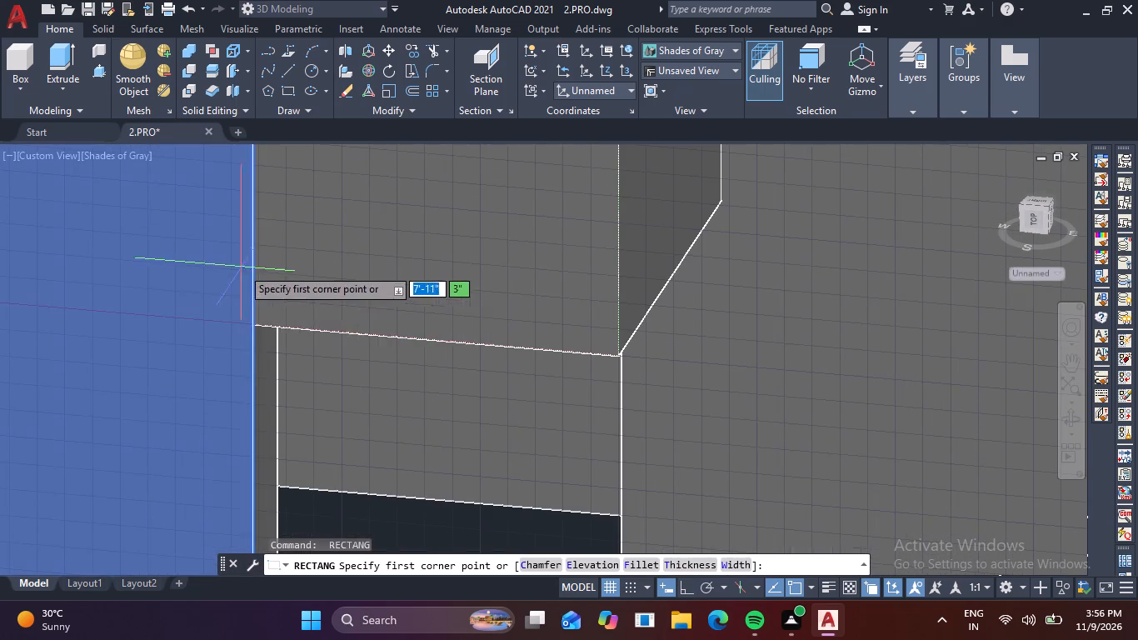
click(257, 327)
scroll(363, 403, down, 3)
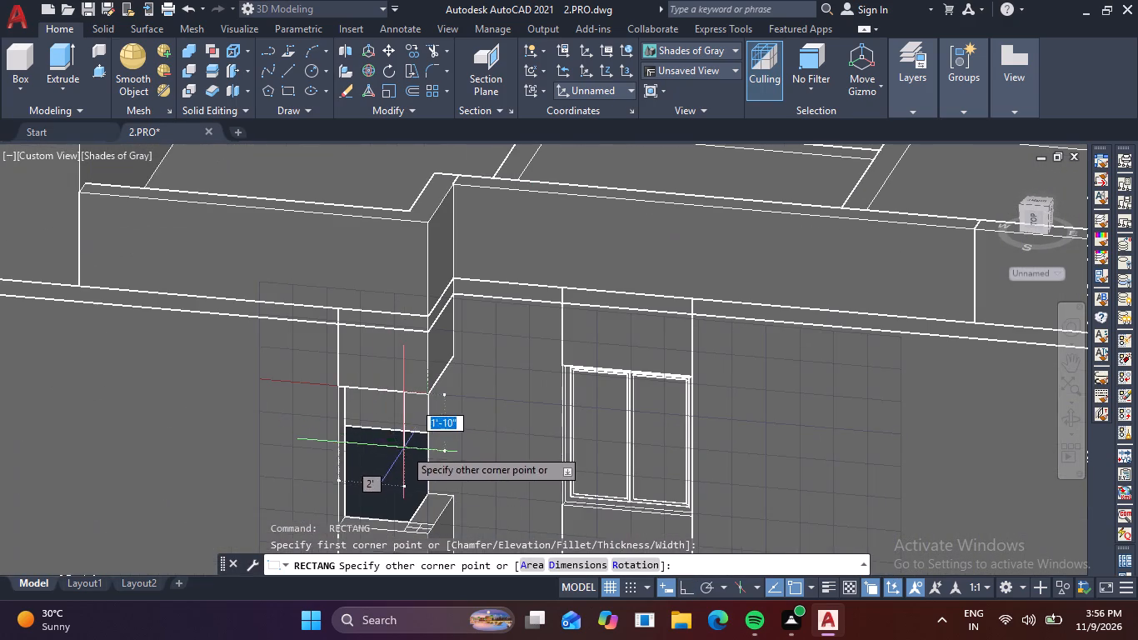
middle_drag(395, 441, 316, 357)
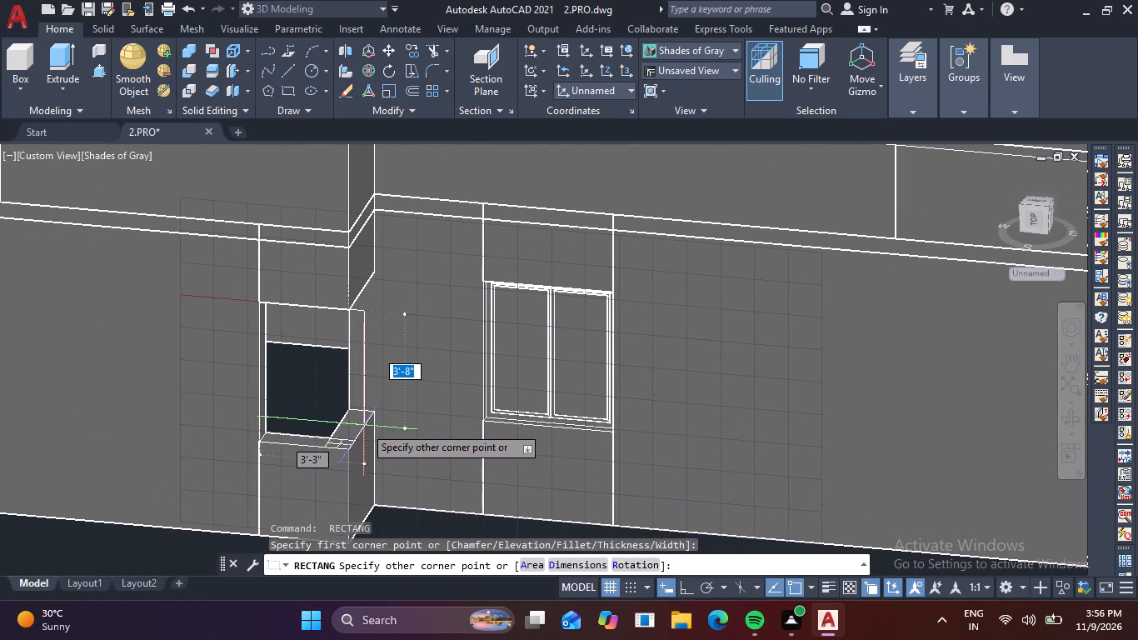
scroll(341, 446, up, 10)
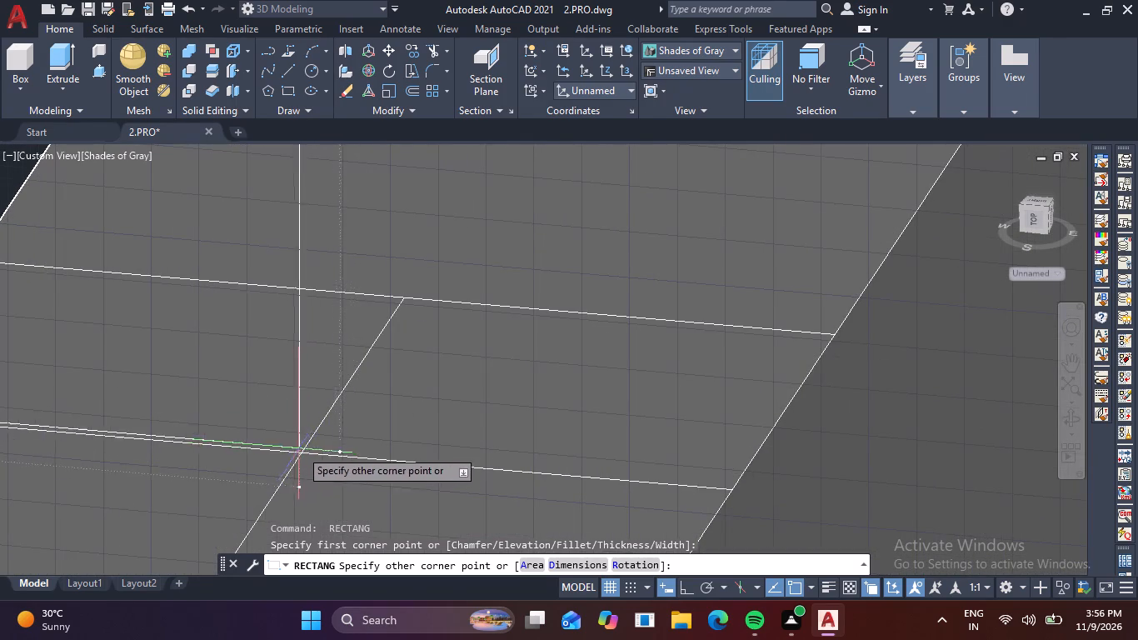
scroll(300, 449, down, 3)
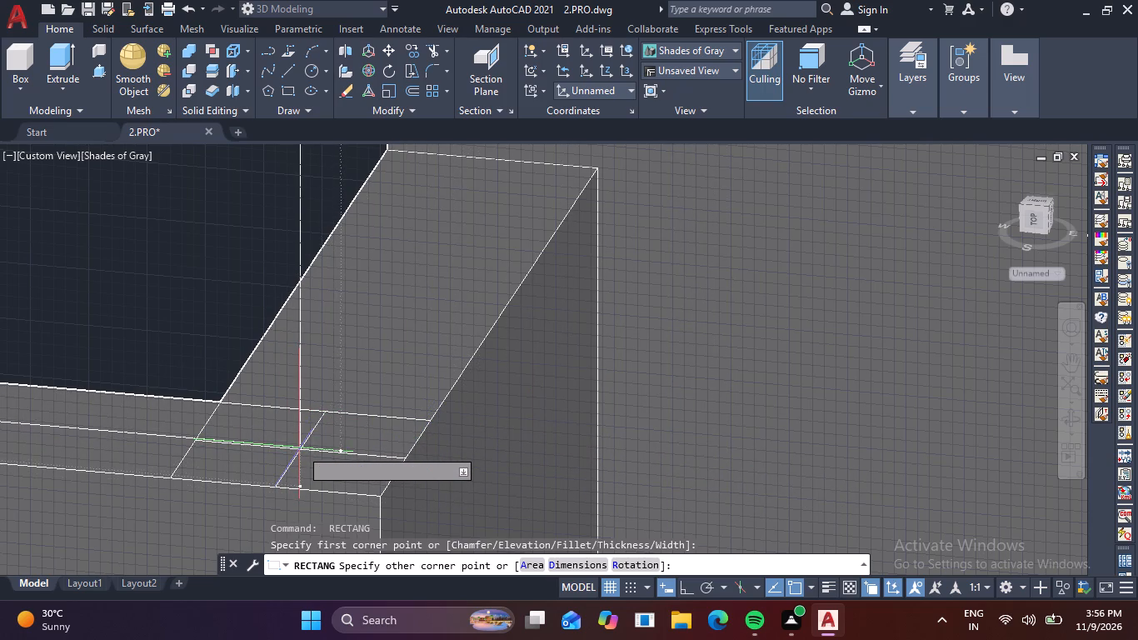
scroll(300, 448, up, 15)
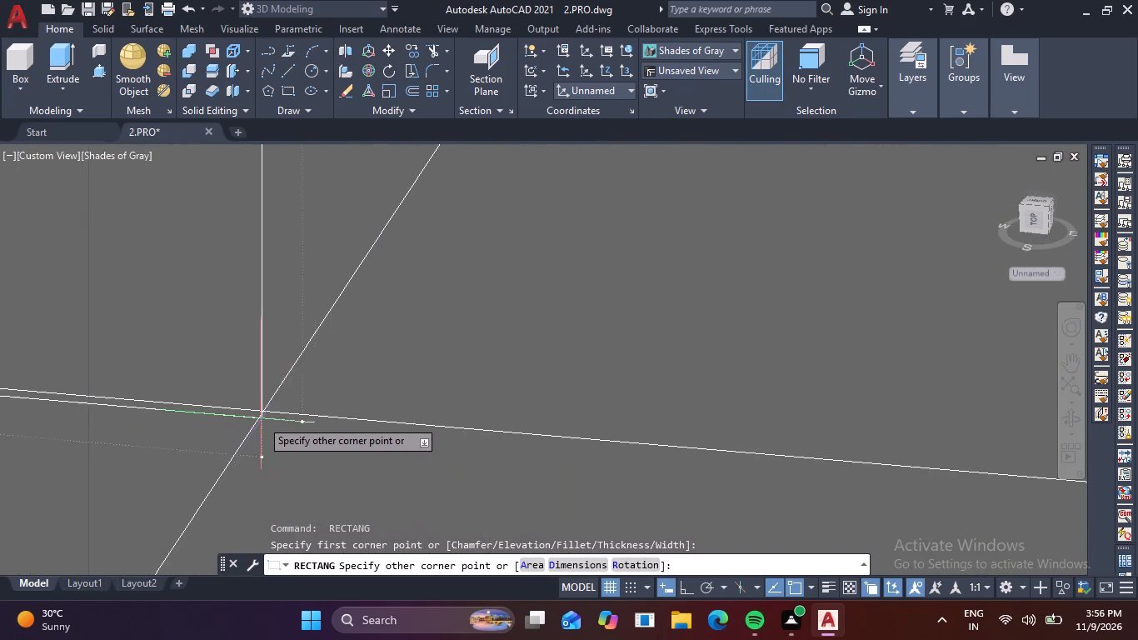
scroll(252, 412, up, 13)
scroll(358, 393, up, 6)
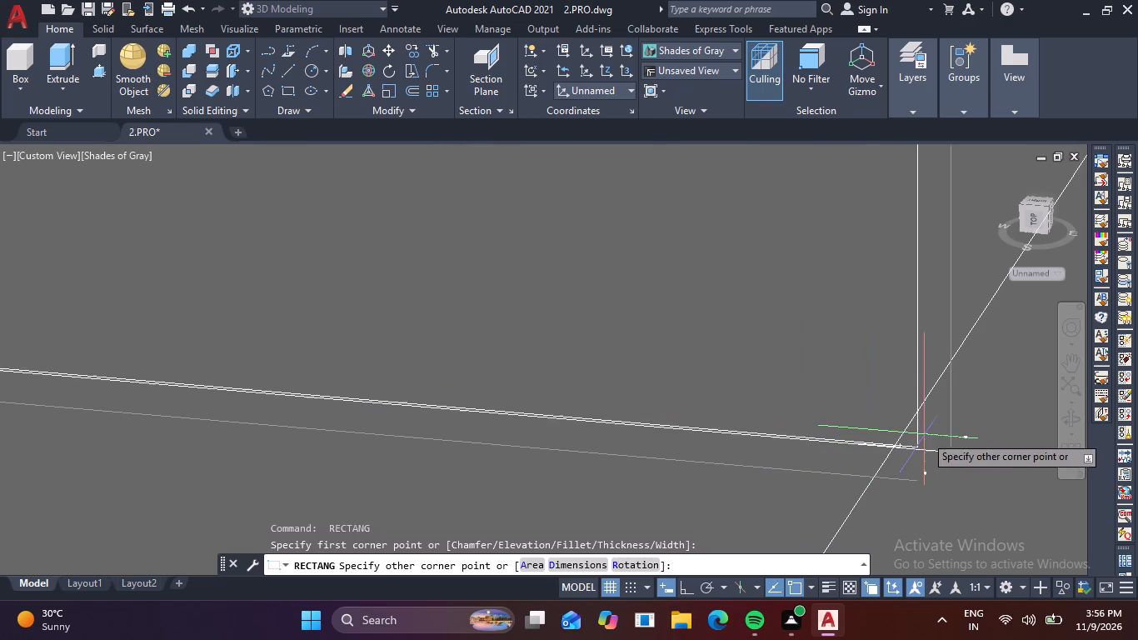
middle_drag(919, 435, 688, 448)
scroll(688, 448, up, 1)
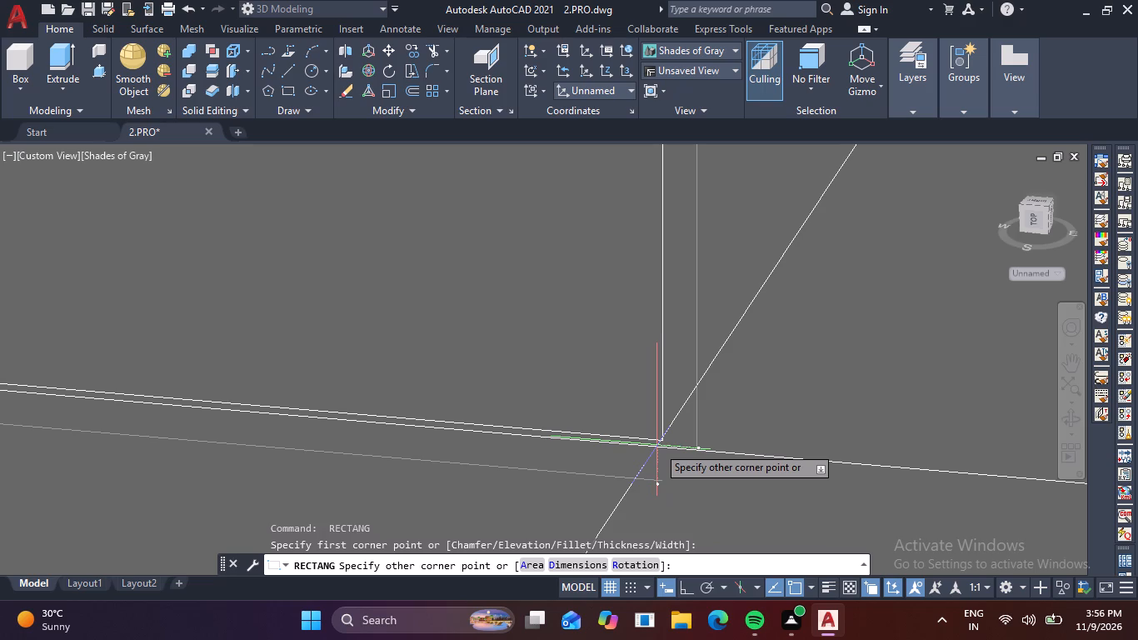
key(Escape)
Set the UCS origin again at the lintel's front bottom corner above the sill square, with positive Z pointing back along the receding edge.
scroll(654, 447, down, 13)
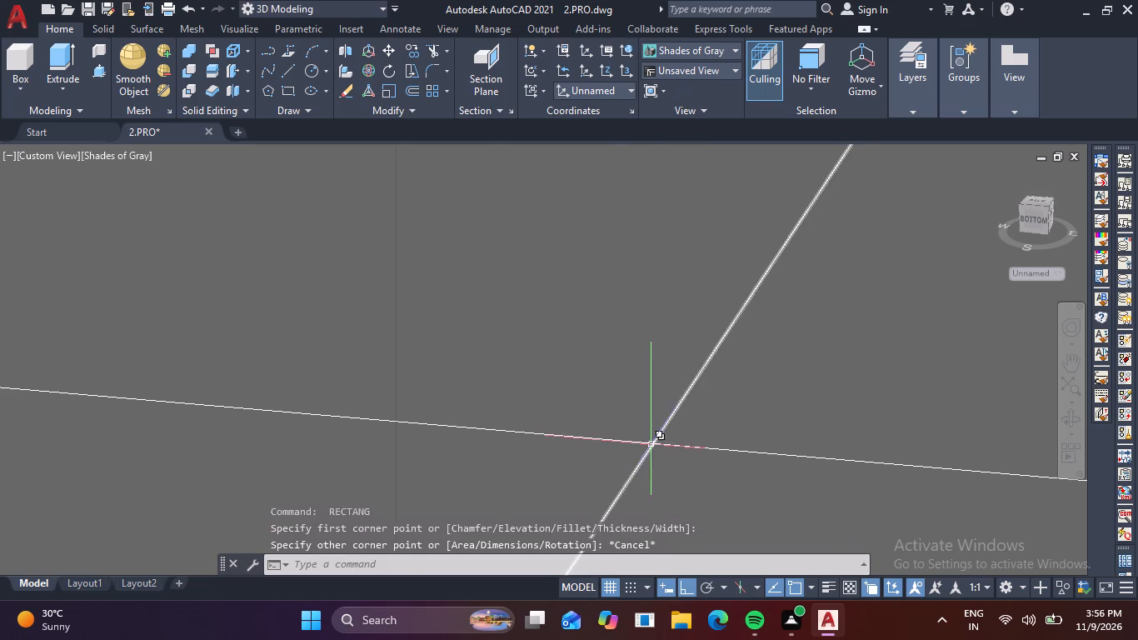
scroll(651, 444, down, 16)
scroll(651, 442, down, 15)
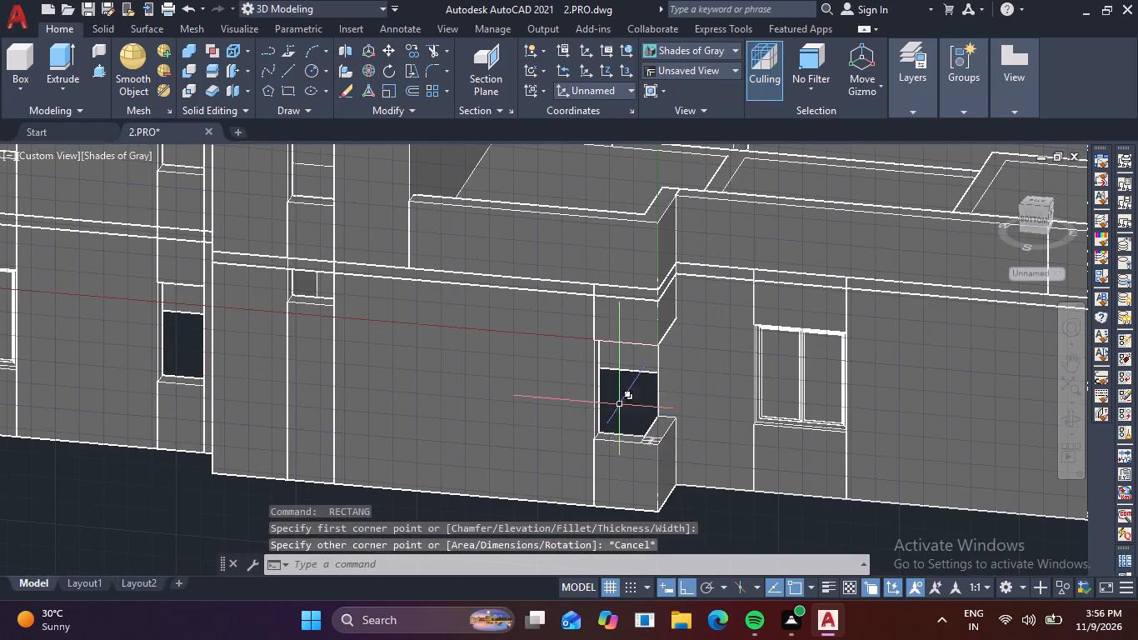
scroll(657, 338, up, 6)
middle_drag(711, 359, 778, 287)
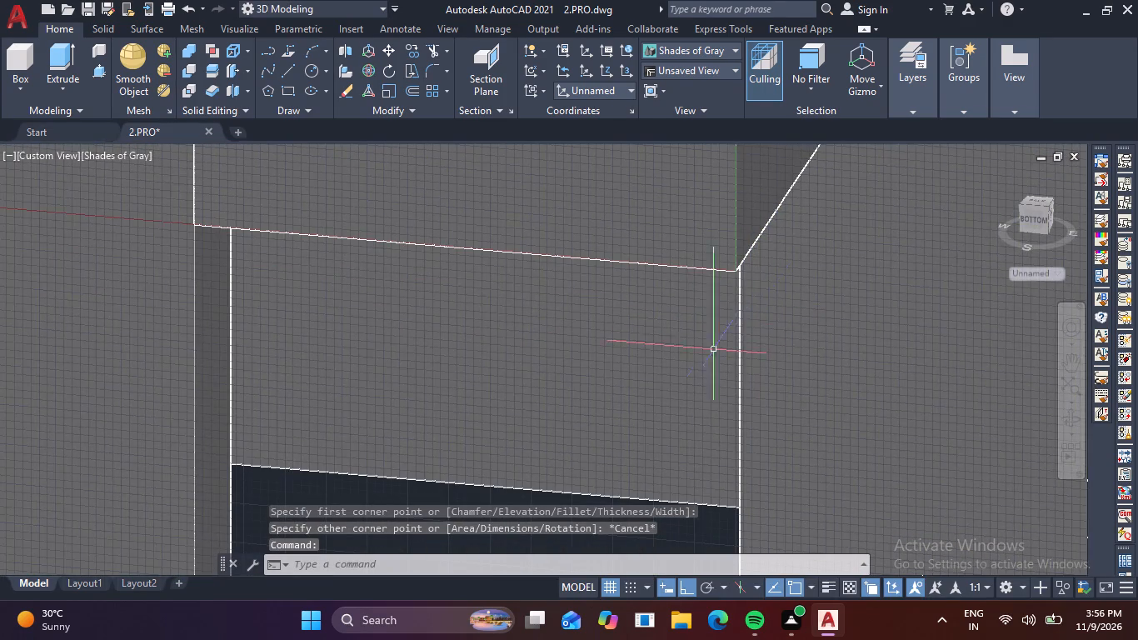
shift+middle_drag(686, 373, 705, 342)
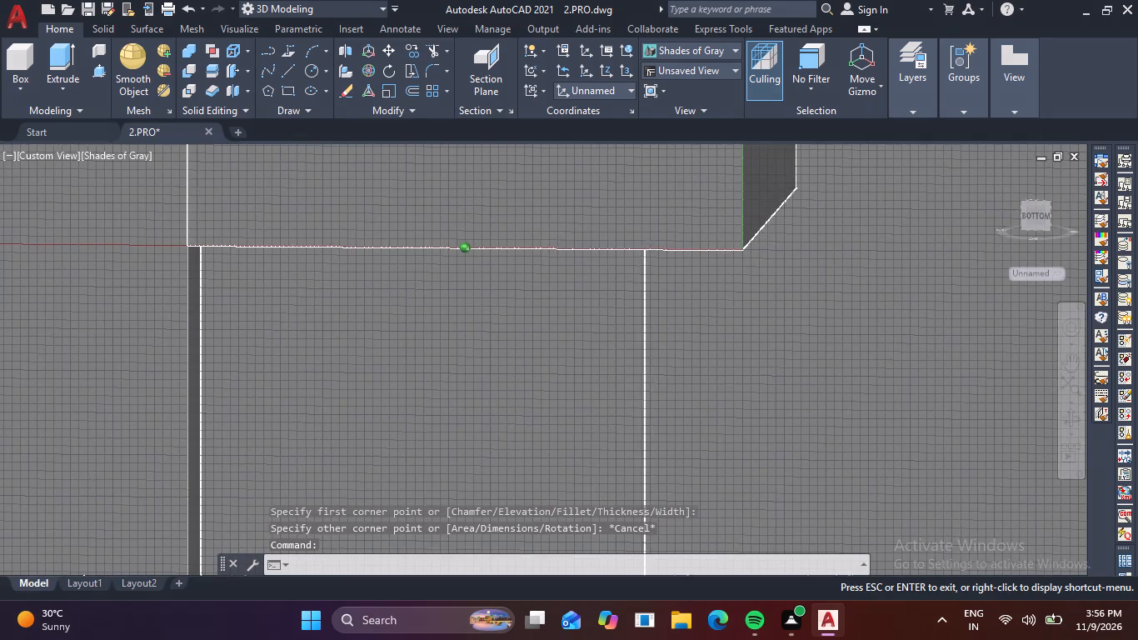
shift+middle_drag(705, 342, 706, 337)
scroll(701, 348, down, 2)
middle_drag(708, 380, 676, 230)
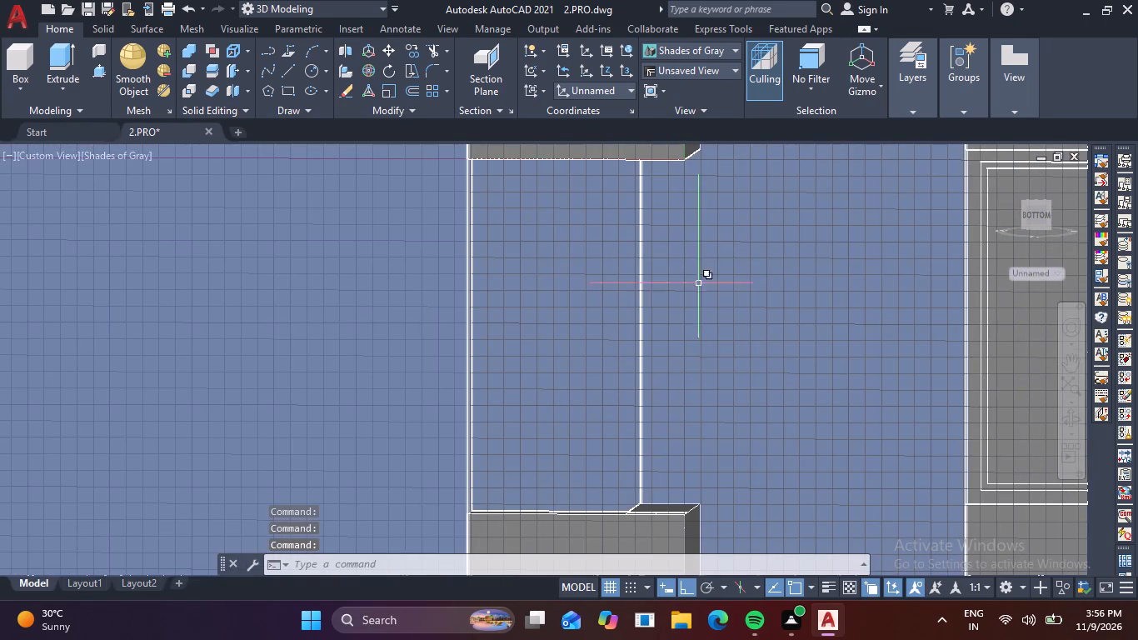
shift+middle_drag(661, 299, 663, 314)
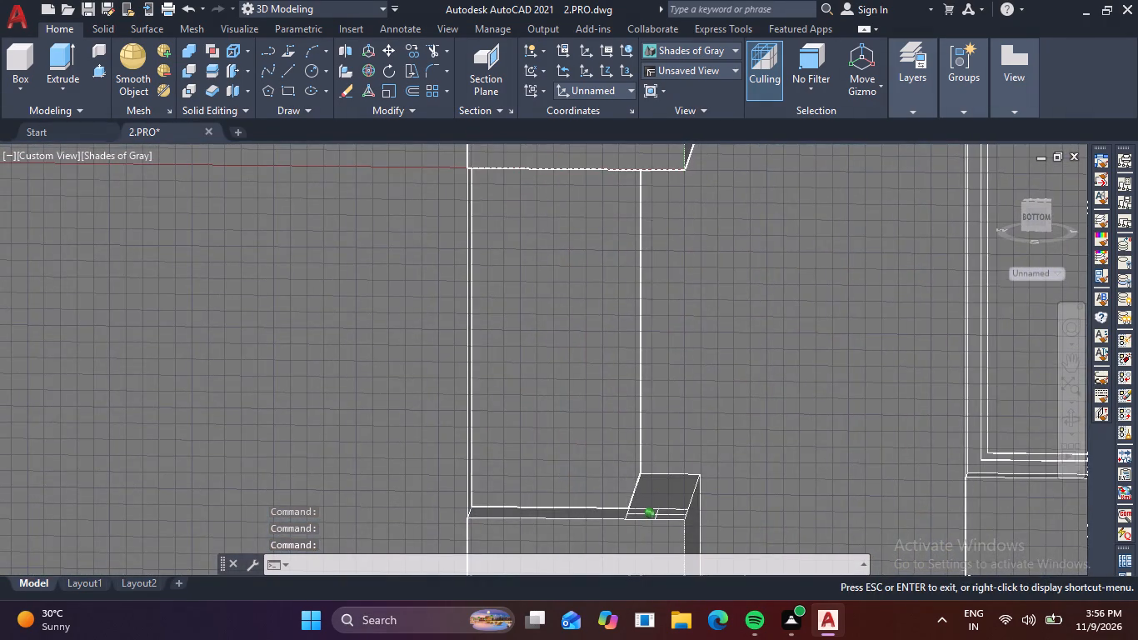
shift+middle_drag(663, 314, 666, 316)
scroll(466, 167, up, 5)
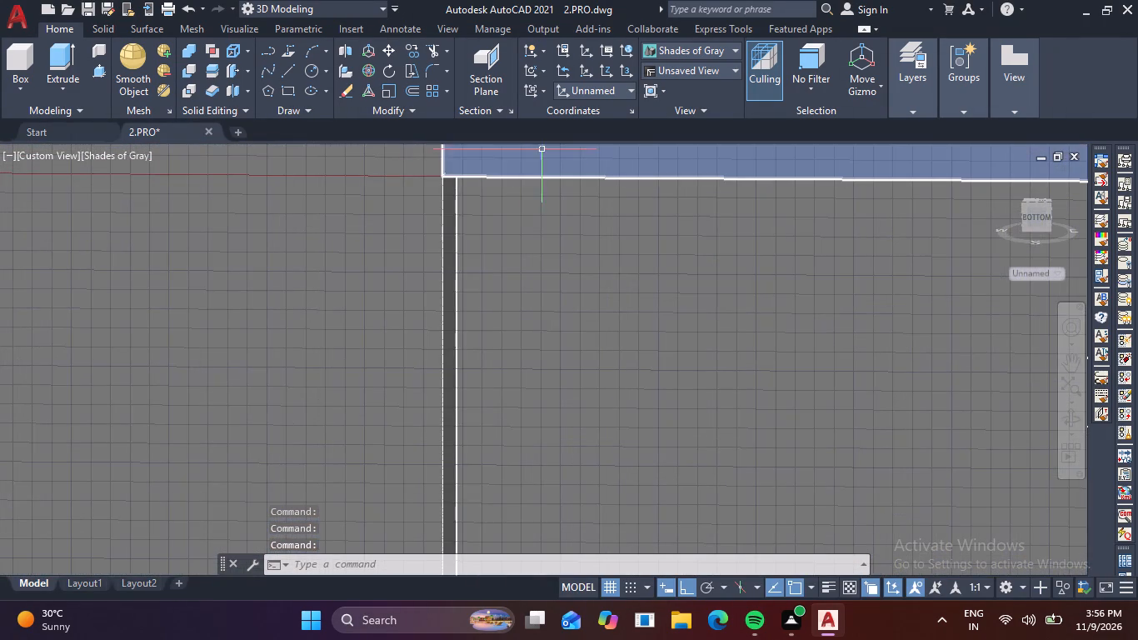
click(601, 71)
scroll(646, 237, down, 2)
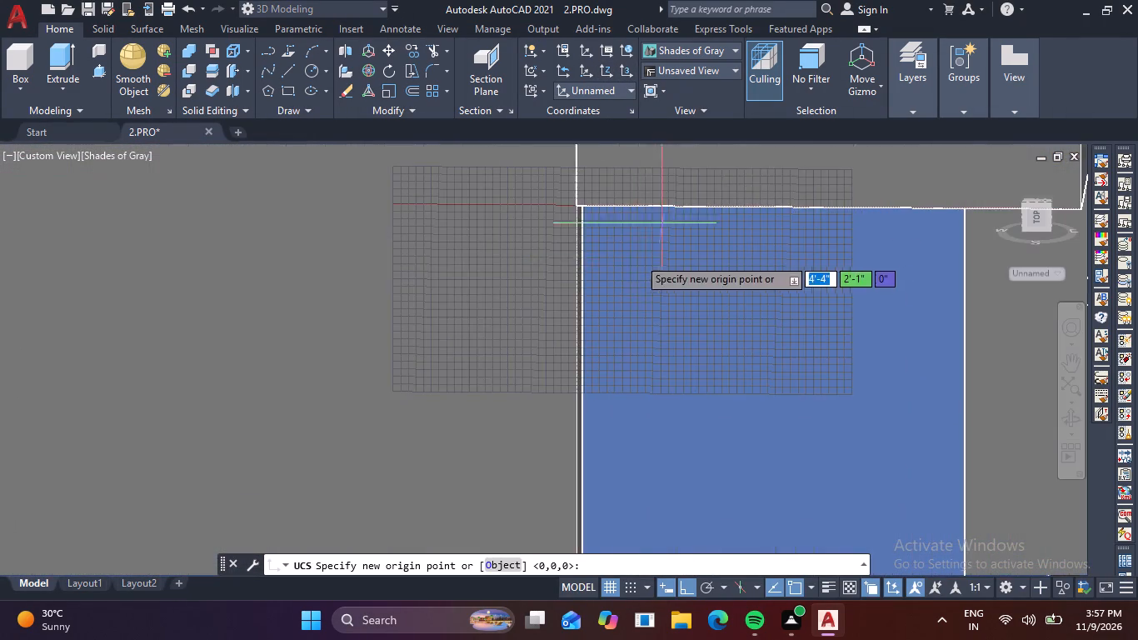
middle_drag(605, 255, 370, 255)
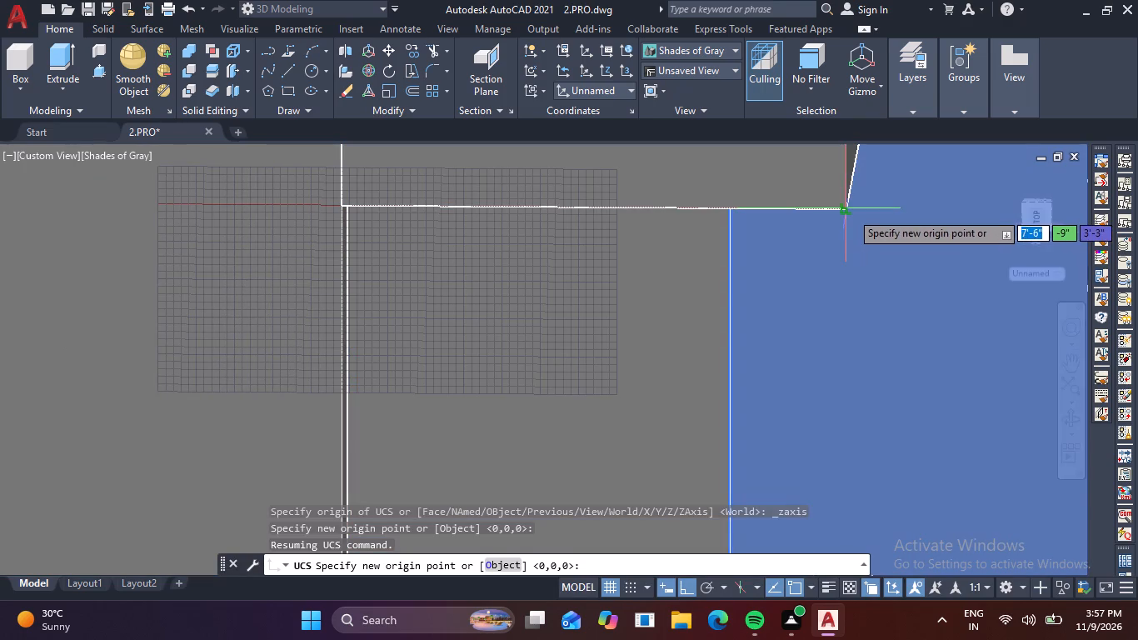
click(850, 212)
scroll(776, 188, down, 2)
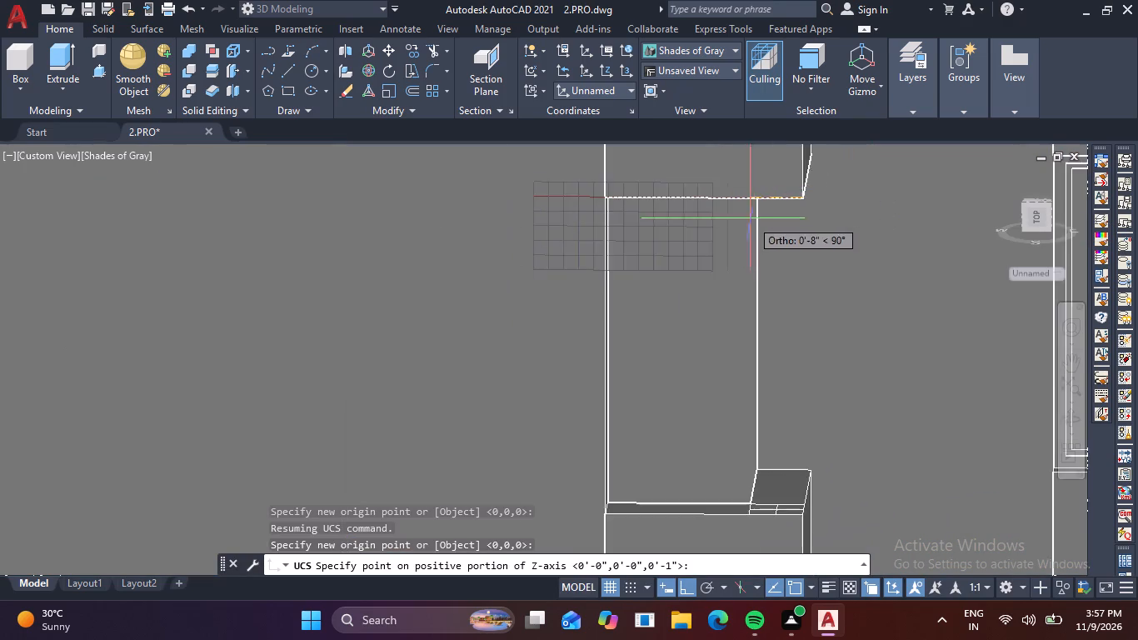
middle_drag(746, 227, 568, 344)
click(672, 164)
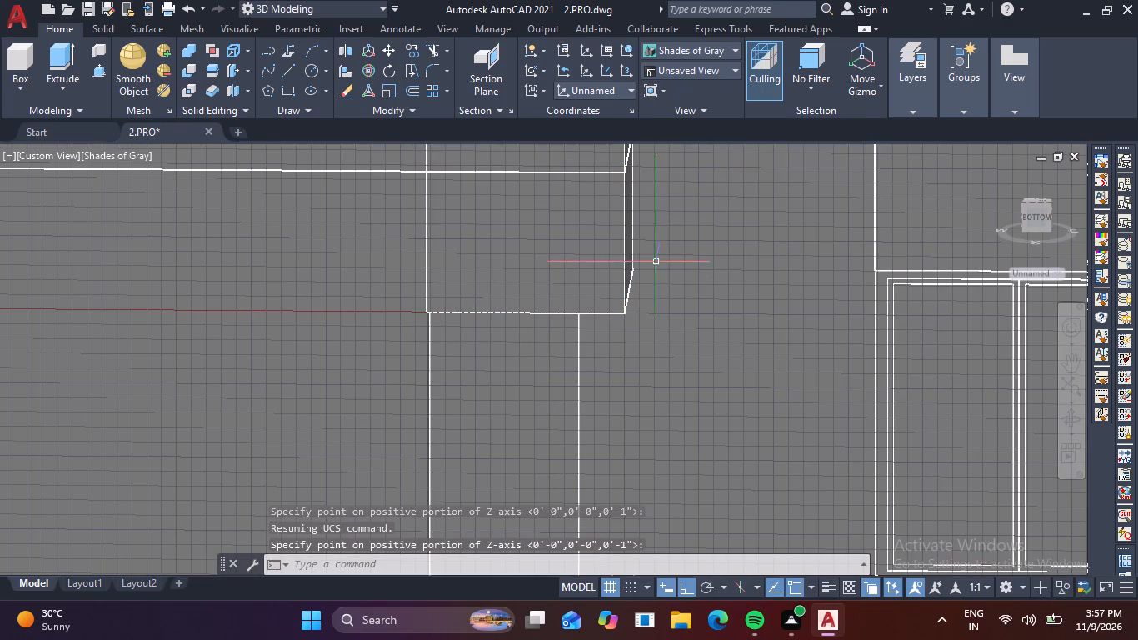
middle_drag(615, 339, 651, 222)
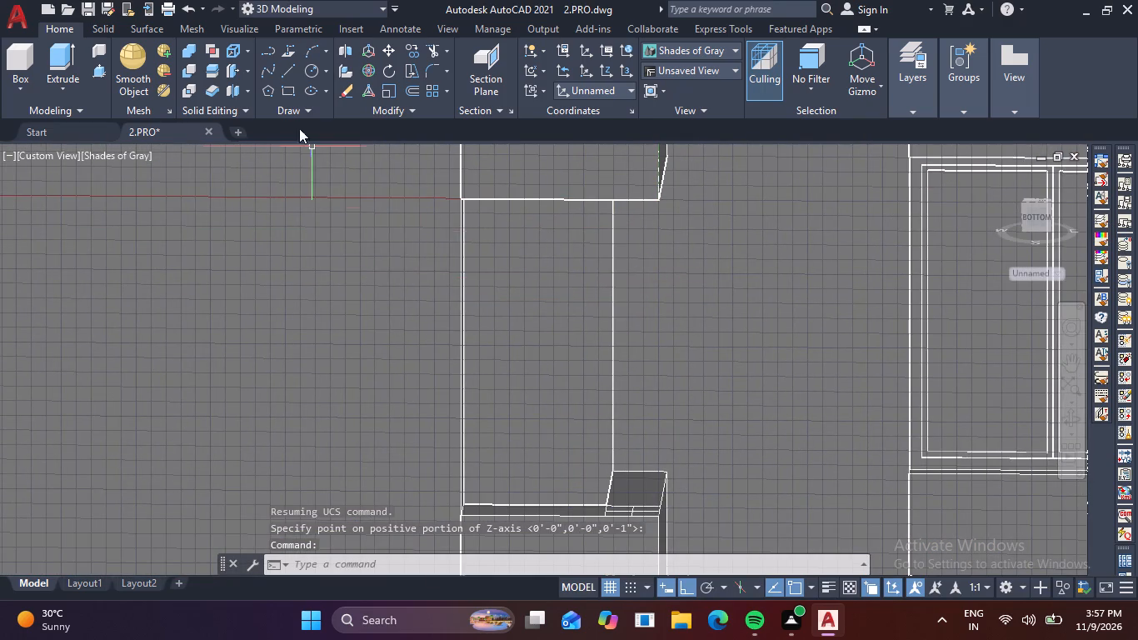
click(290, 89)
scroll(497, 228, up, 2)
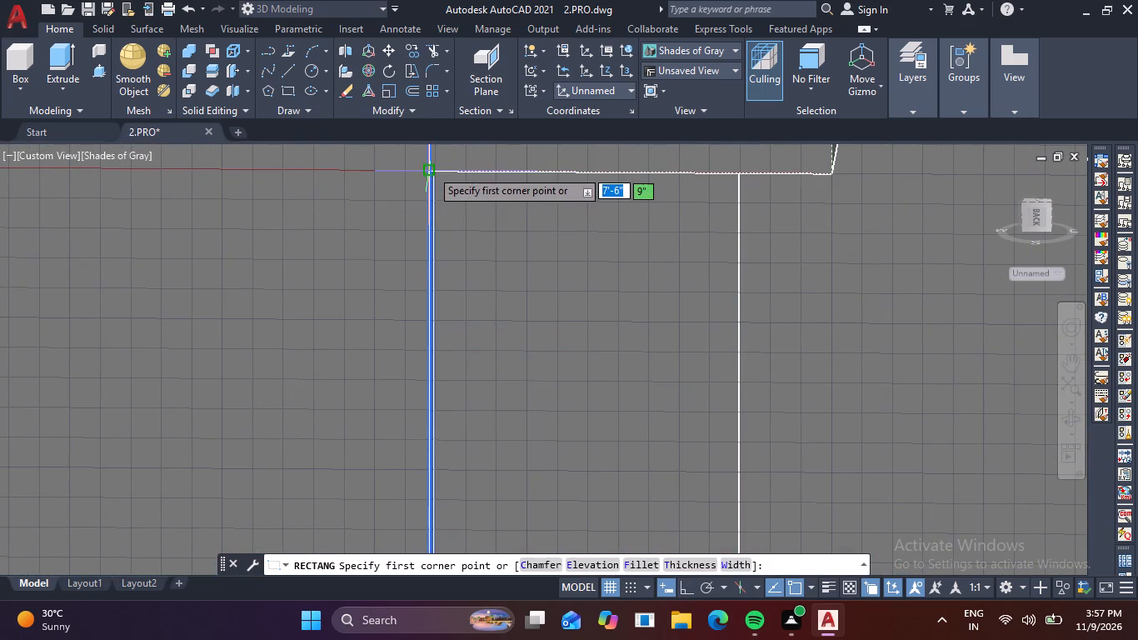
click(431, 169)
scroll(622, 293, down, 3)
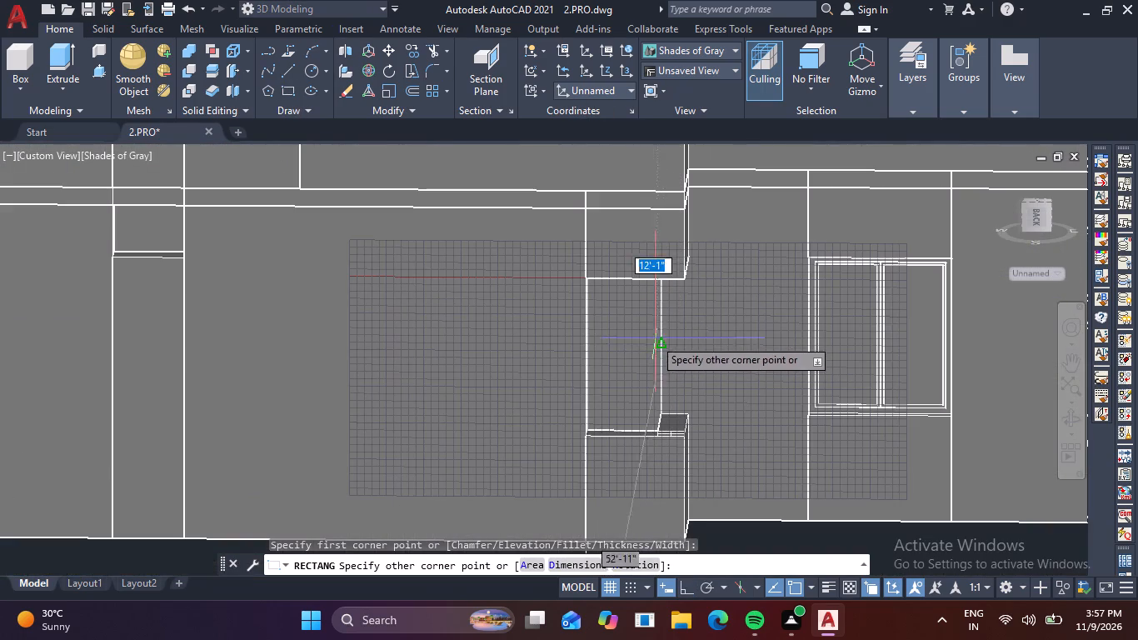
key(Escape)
Draw a rectangle from the lintel's front bottom corner at the UCS origin to the centre line's end on the sill's front edge.
click(287, 93)
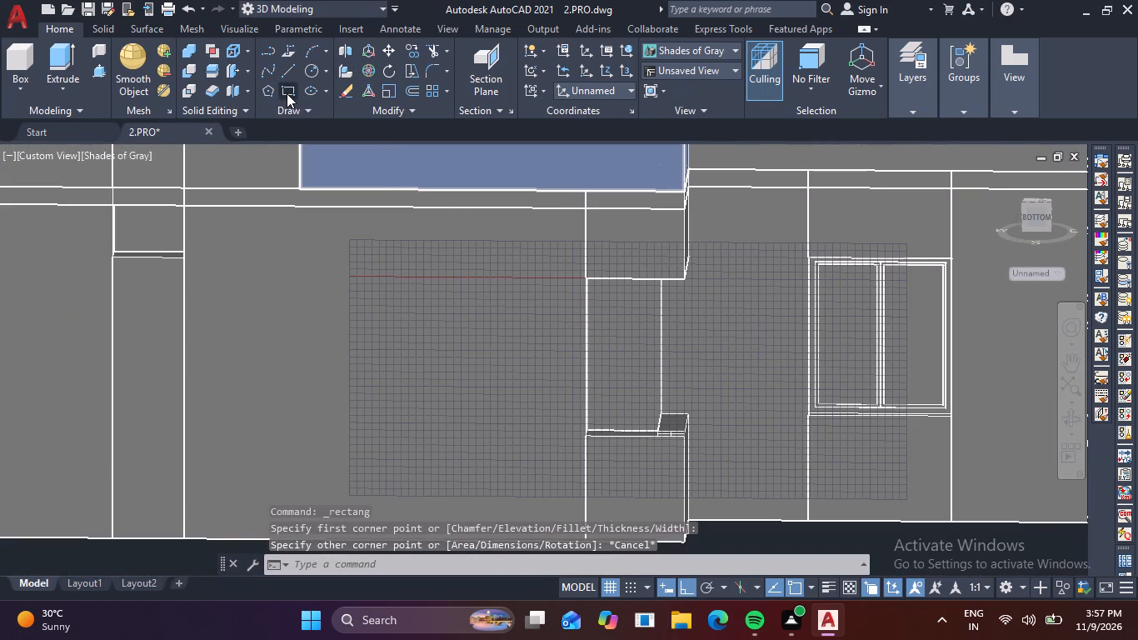
scroll(613, 289, up, 4)
click(501, 249)
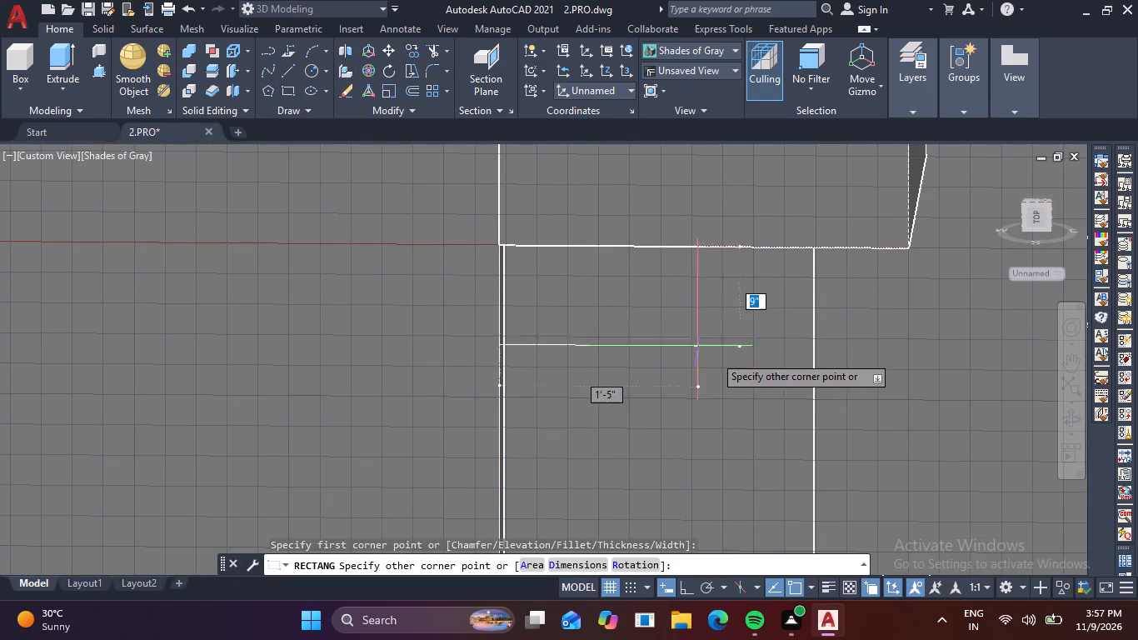
scroll(728, 366, down, 3)
middle_drag(716, 391, 578, 252)
scroll(626, 378, up, 5)
middle_drag(600, 256, 606, 323)
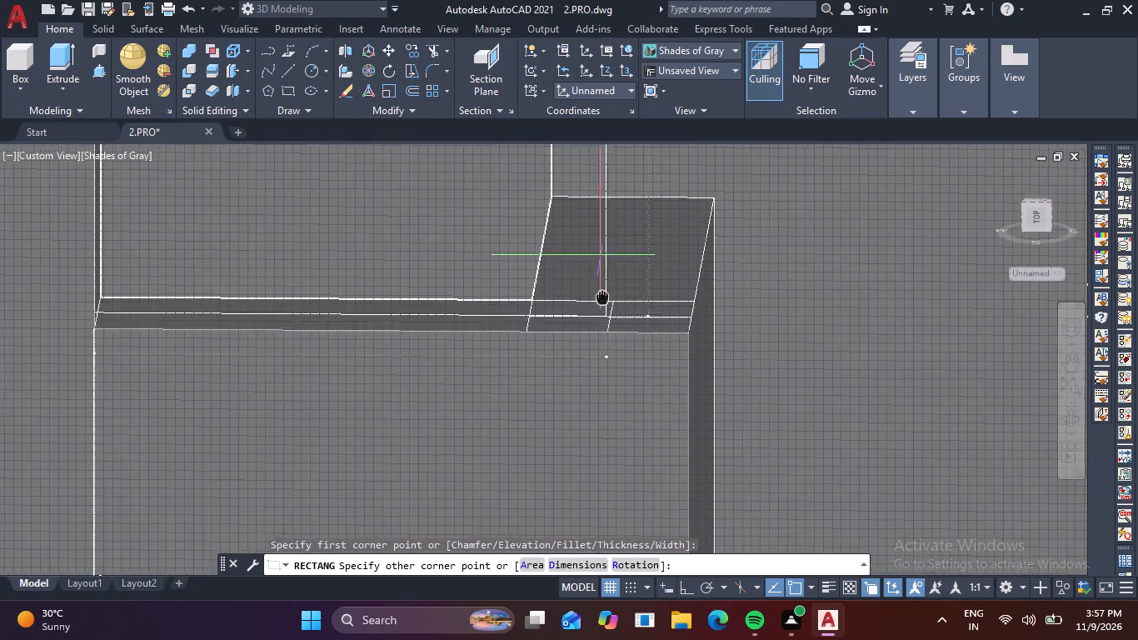
middle_drag(606, 323, 608, 327)
scroll(608, 327, up, 4)
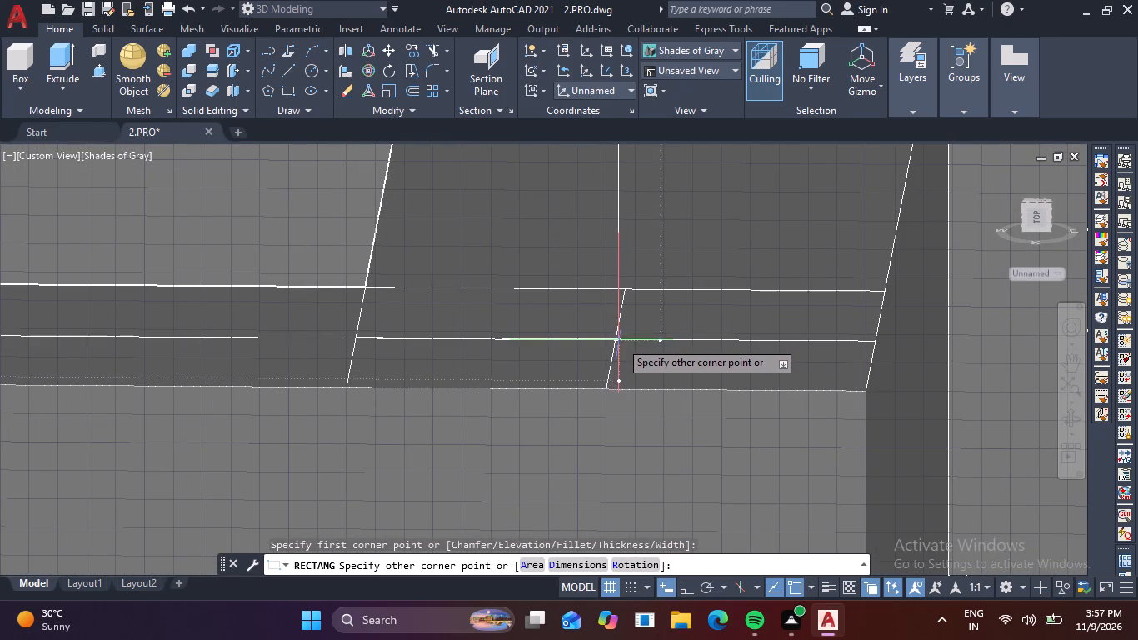
shift+middle_drag(621, 341, 617, 358)
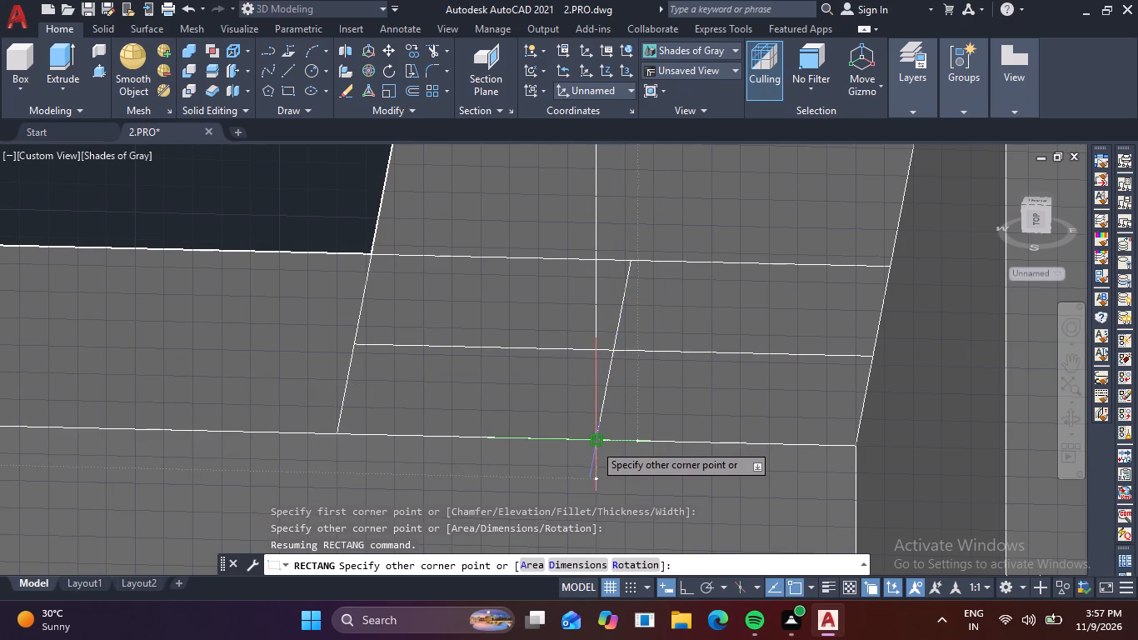
click(596, 442)
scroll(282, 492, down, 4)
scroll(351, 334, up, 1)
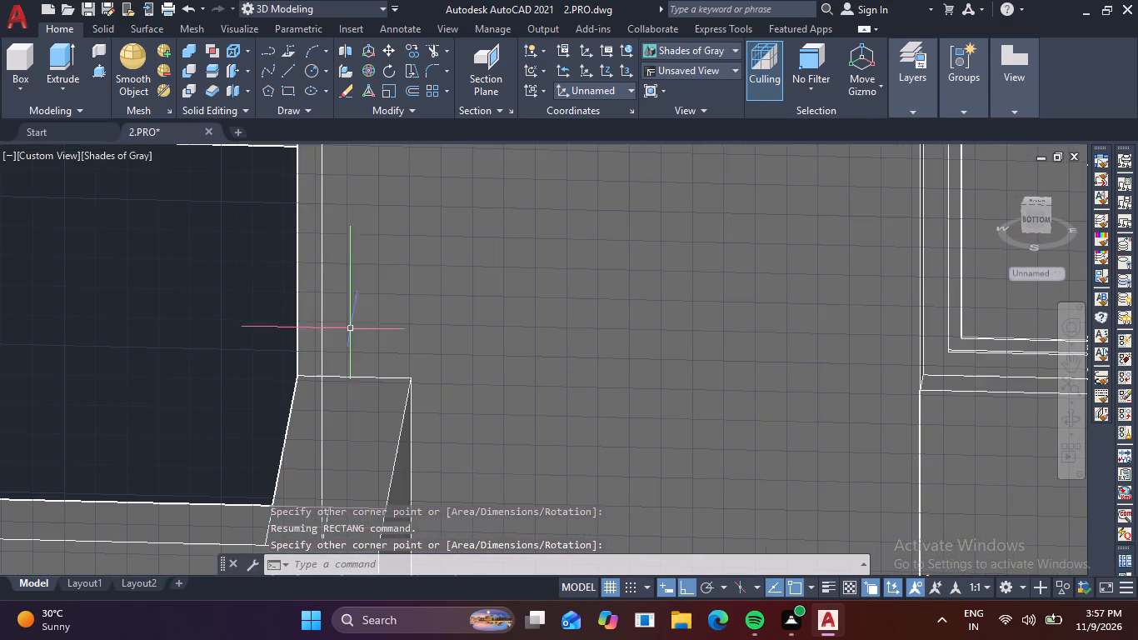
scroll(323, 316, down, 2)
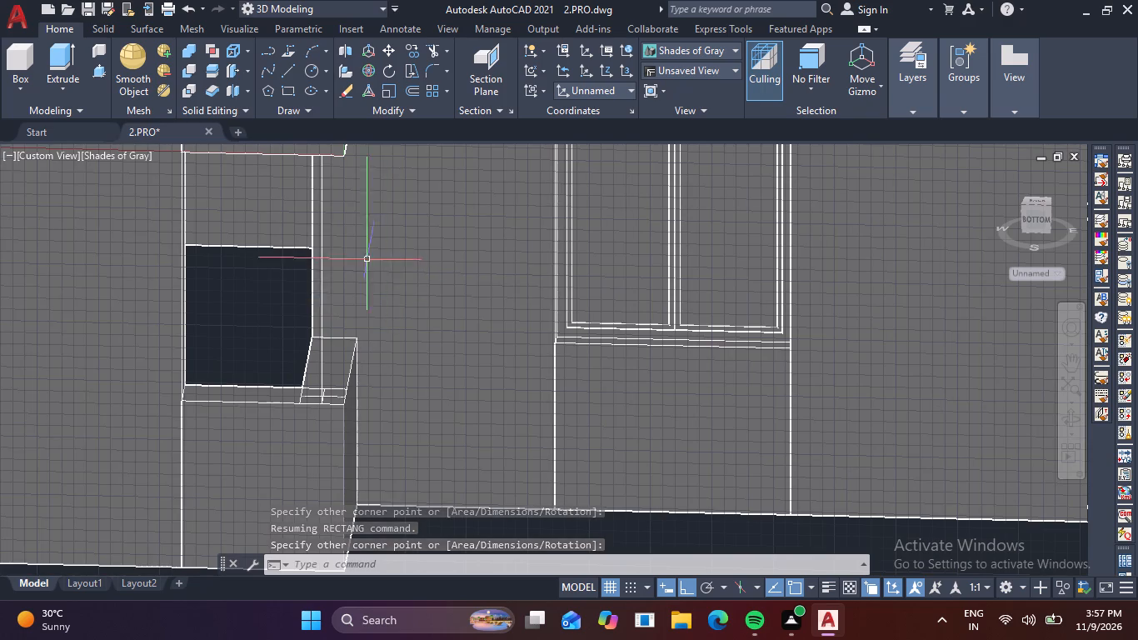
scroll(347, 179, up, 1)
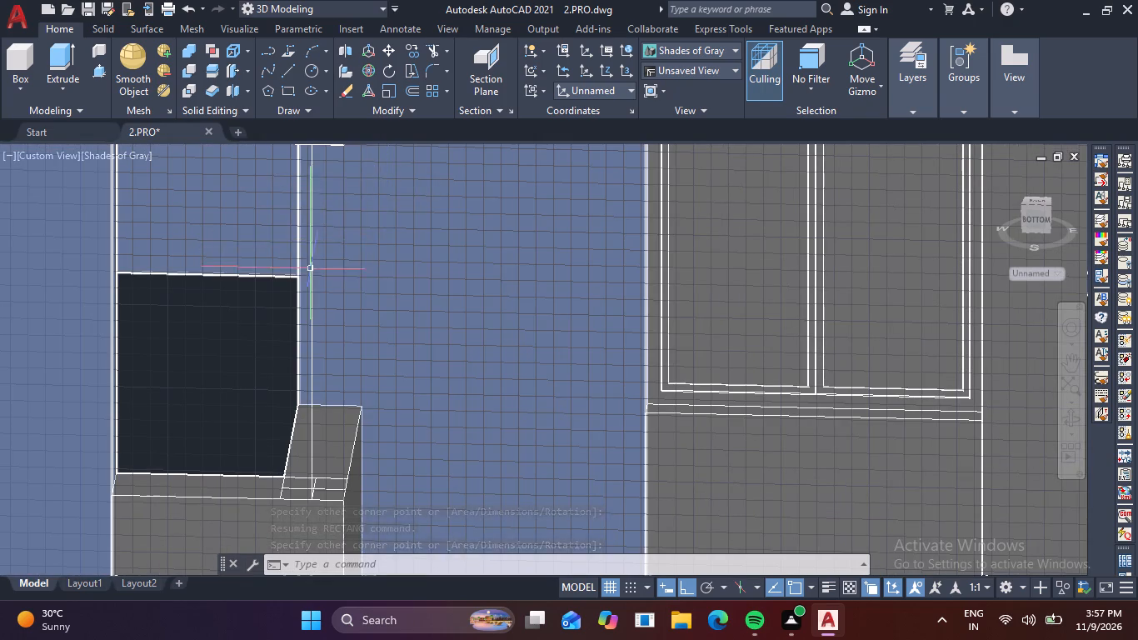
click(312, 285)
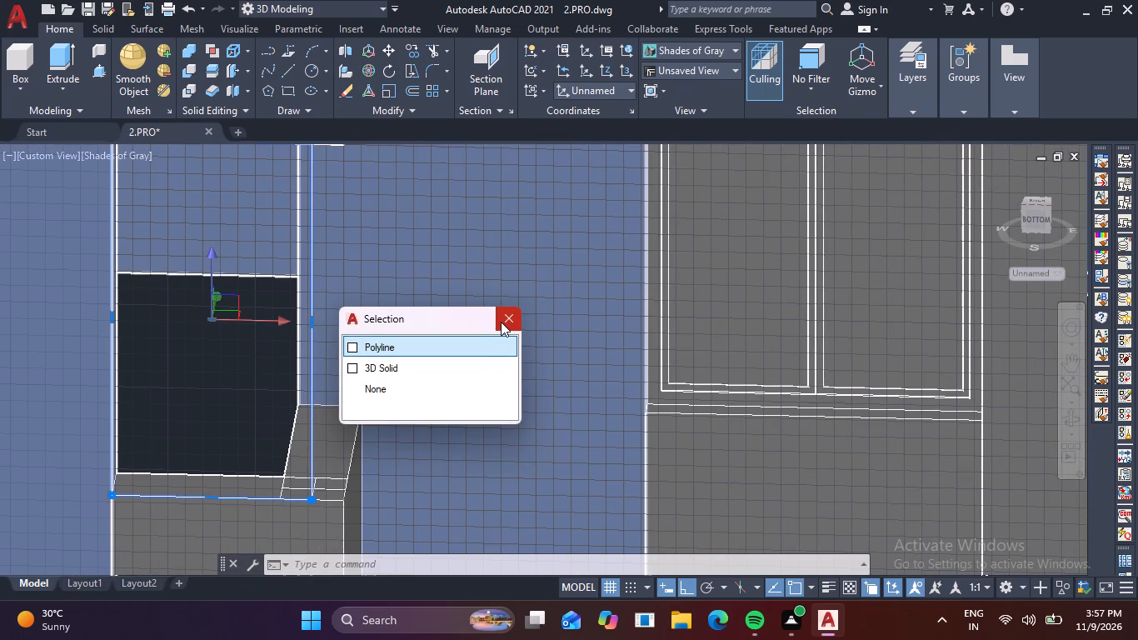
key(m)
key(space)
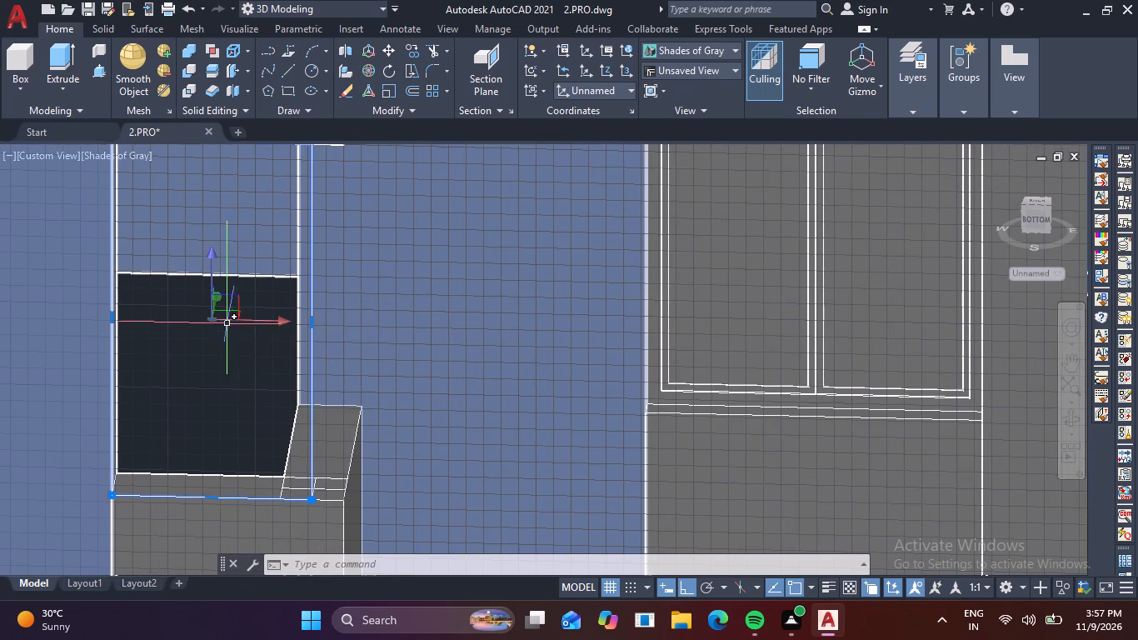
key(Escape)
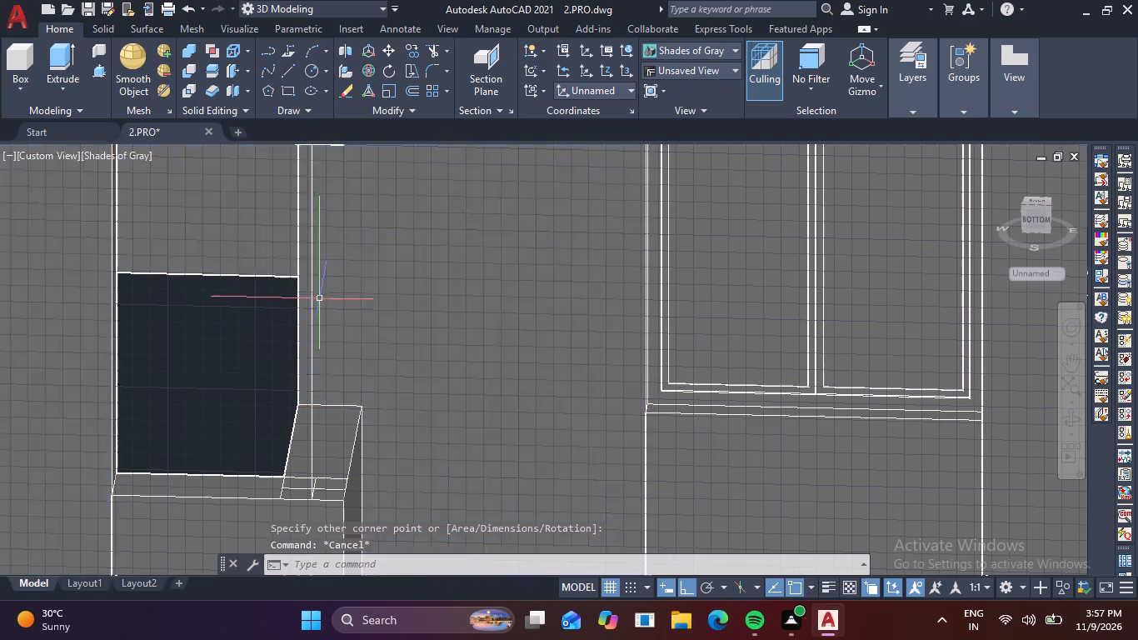
Move the new opening rectangle straight out from the wall to clear space in front of the house.
click(314, 283)
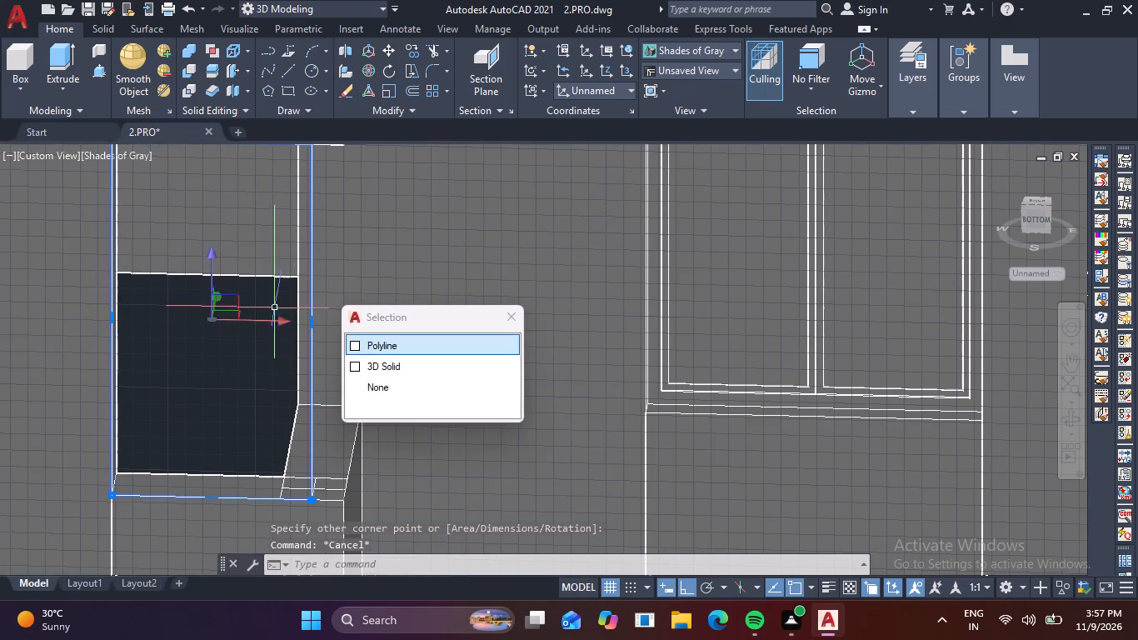
drag(220, 297, 212, 319)
scroll(207, 401, down, 3)
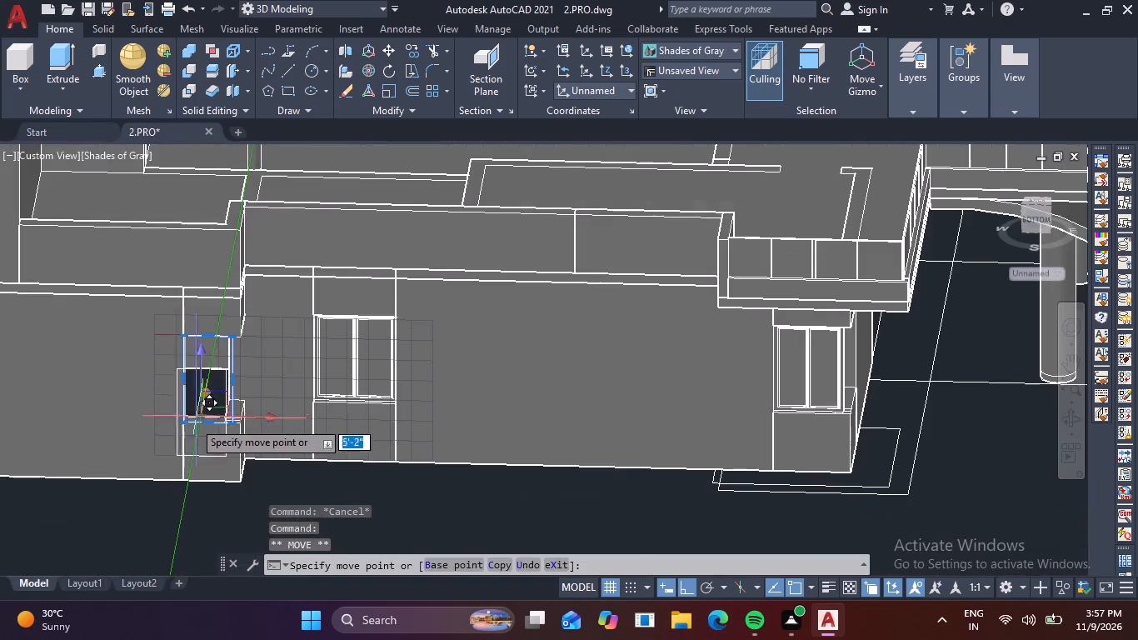
middle_drag(164, 449, 267, 257)
click(256, 444)
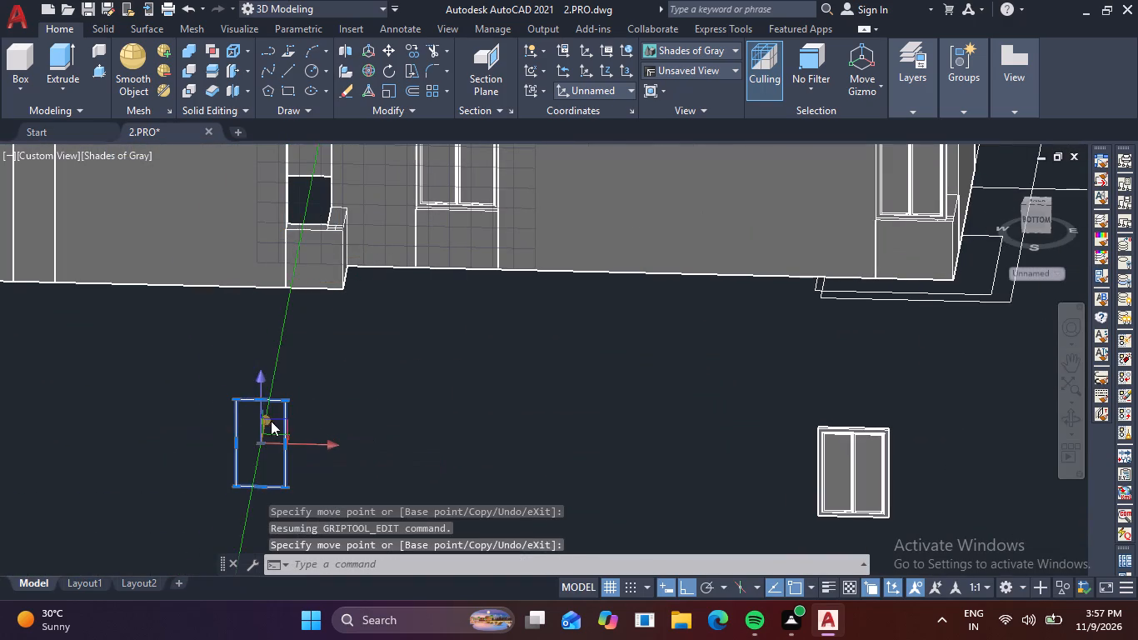
key(Escape)
Offset the moved rectangle 2" inward to outline the window's outer frame.
scroll(274, 407, up, 3)
middle_drag(294, 412, 485, 145)
scroll(512, 241, down, 1)
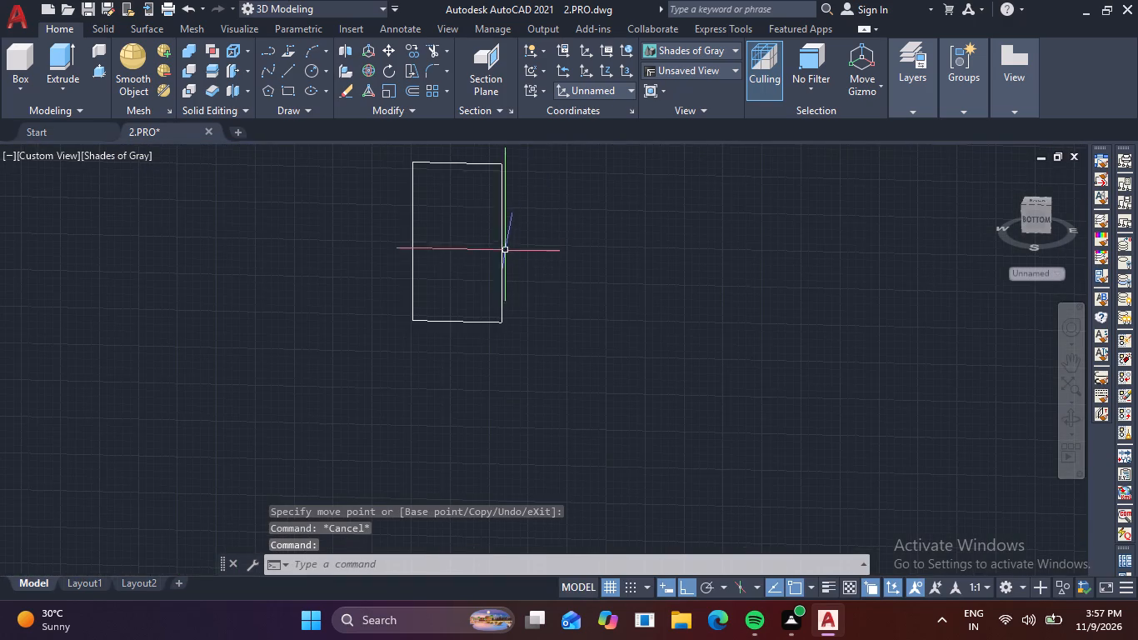
middle_drag(456, 335, 412, 405)
key(o)
key(space)
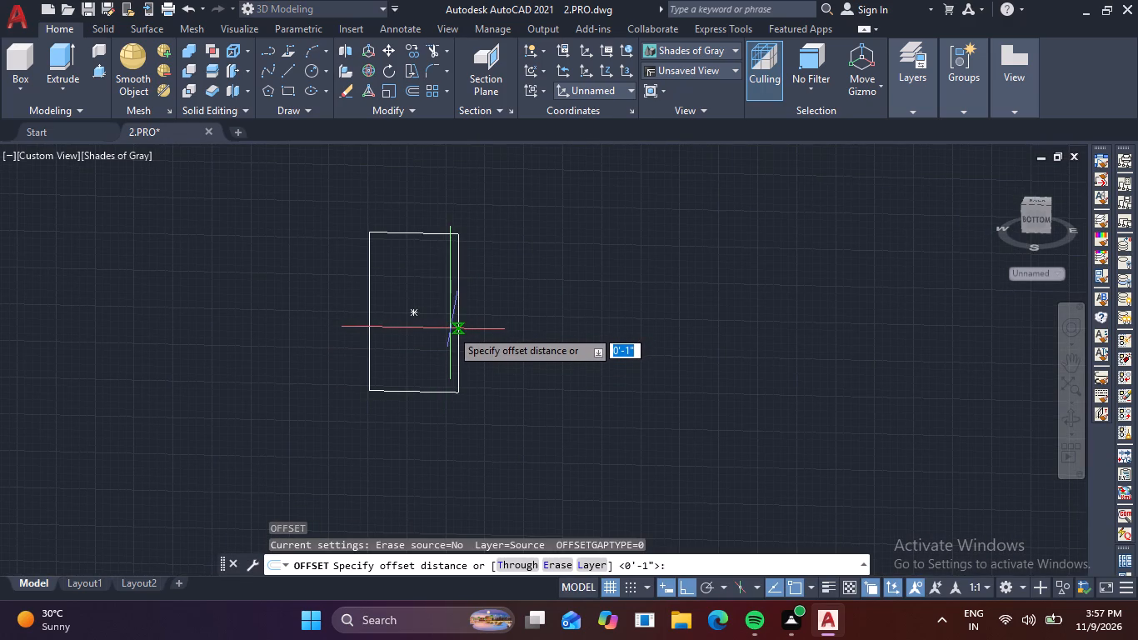
text(2)
key(space)
click(457, 327)
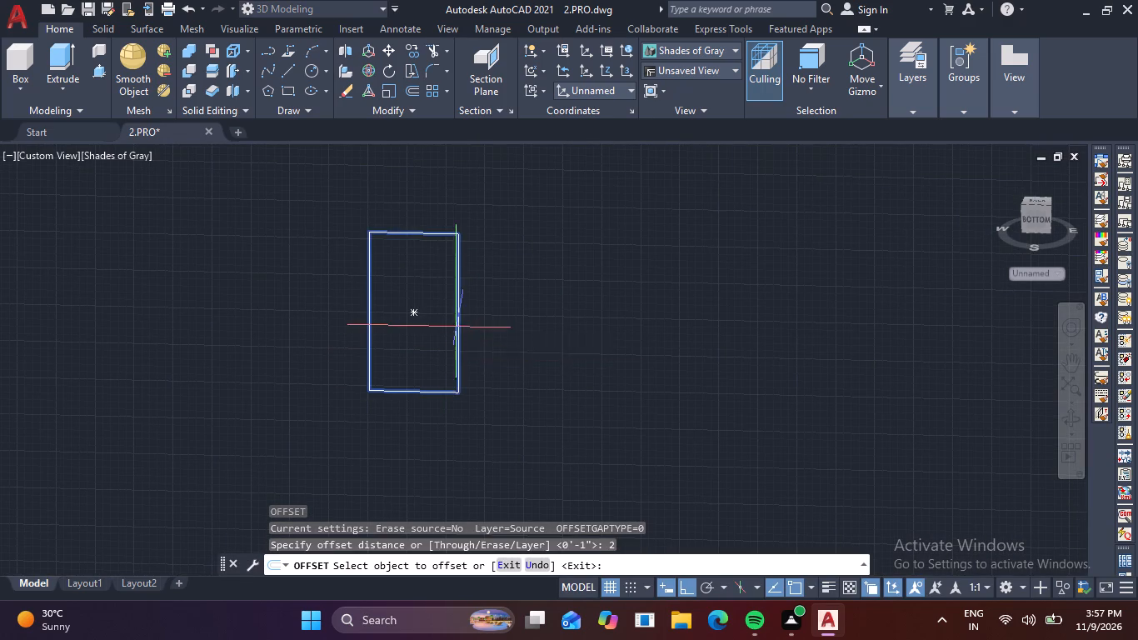
click(407, 340)
key(Escape)
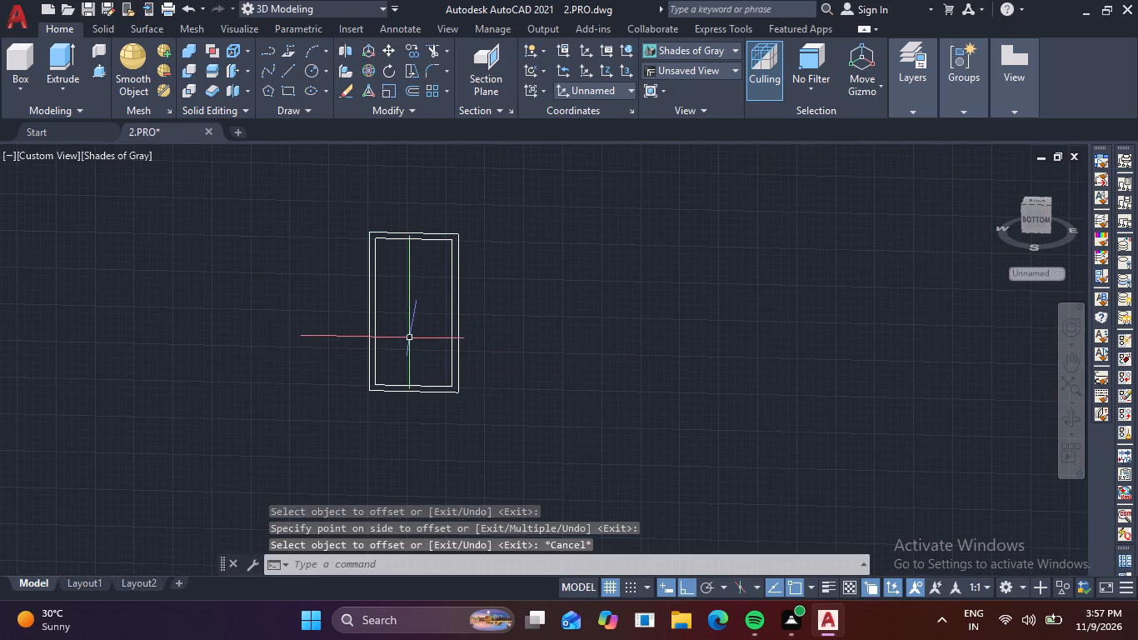
Draw a sash rectangle about 1' by 4'-2" from the inner frame's upper-left corner to the midpoint of its bottom edge.
key(r)
key(e)
text(c)
key(space)
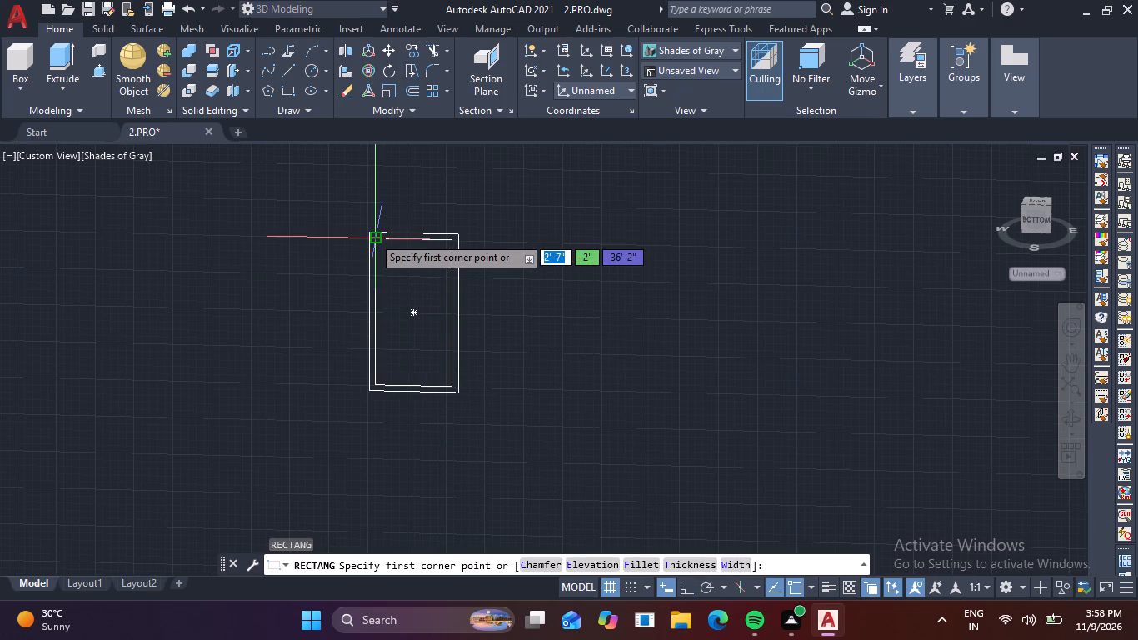
click(372, 237)
scroll(419, 359, up, 3)
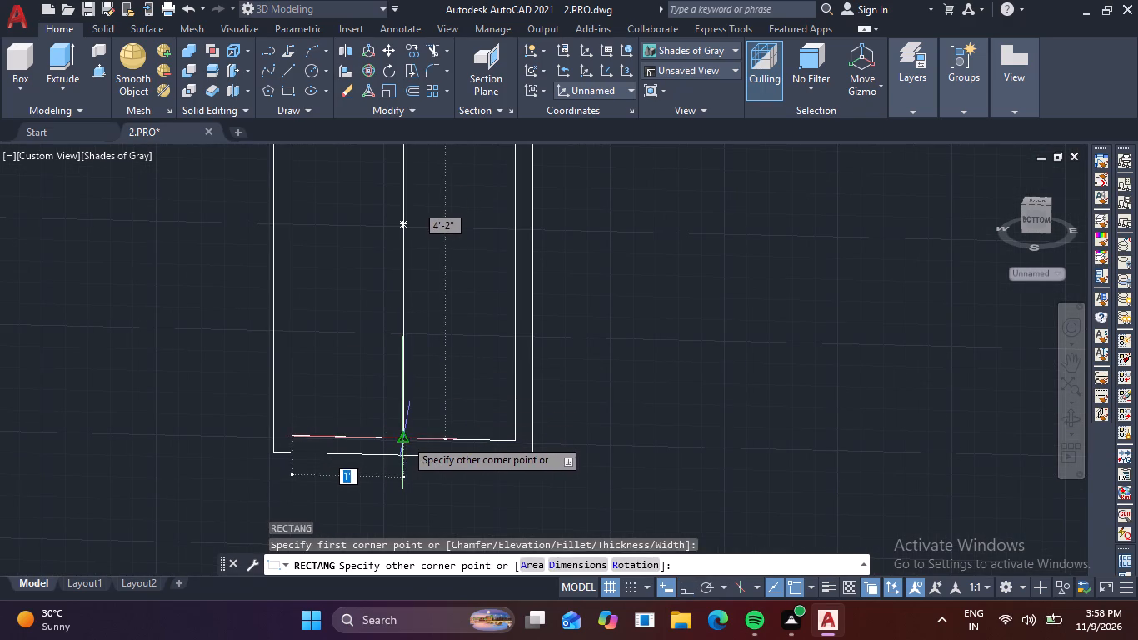
click(405, 438)
key(Escape)
Offset the half-width sash rectangle 1" inward.
scroll(448, 324, down, 1)
middle_drag(447, 347, 433, 439)
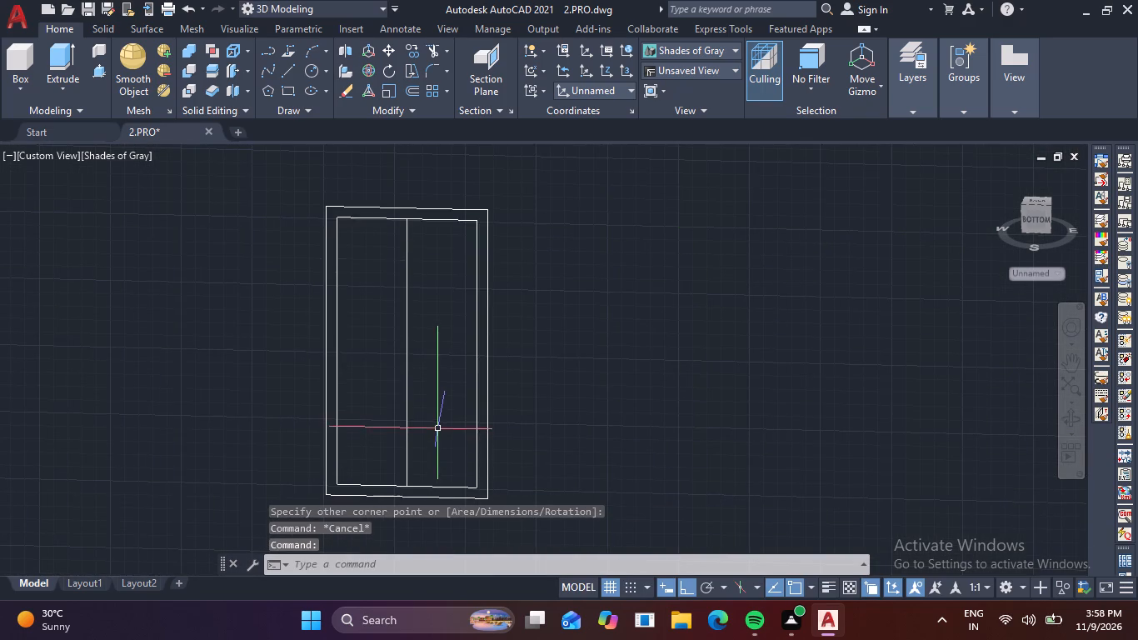
key(o)
key(space)
text(1)
key(space)
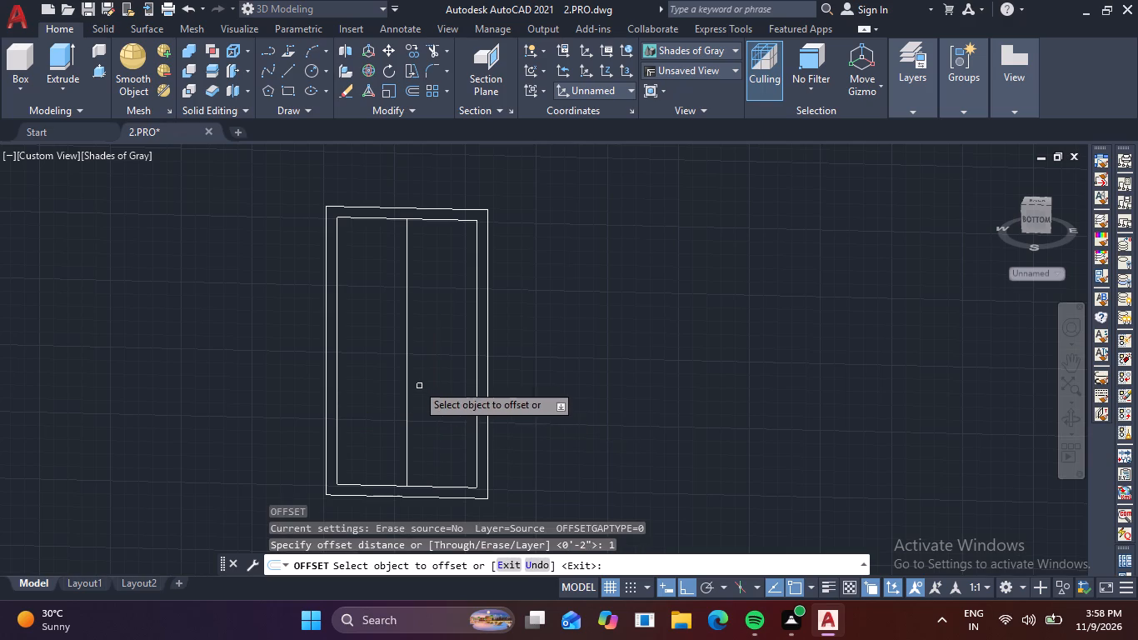
click(406, 361)
click(355, 391)
key(Escape)
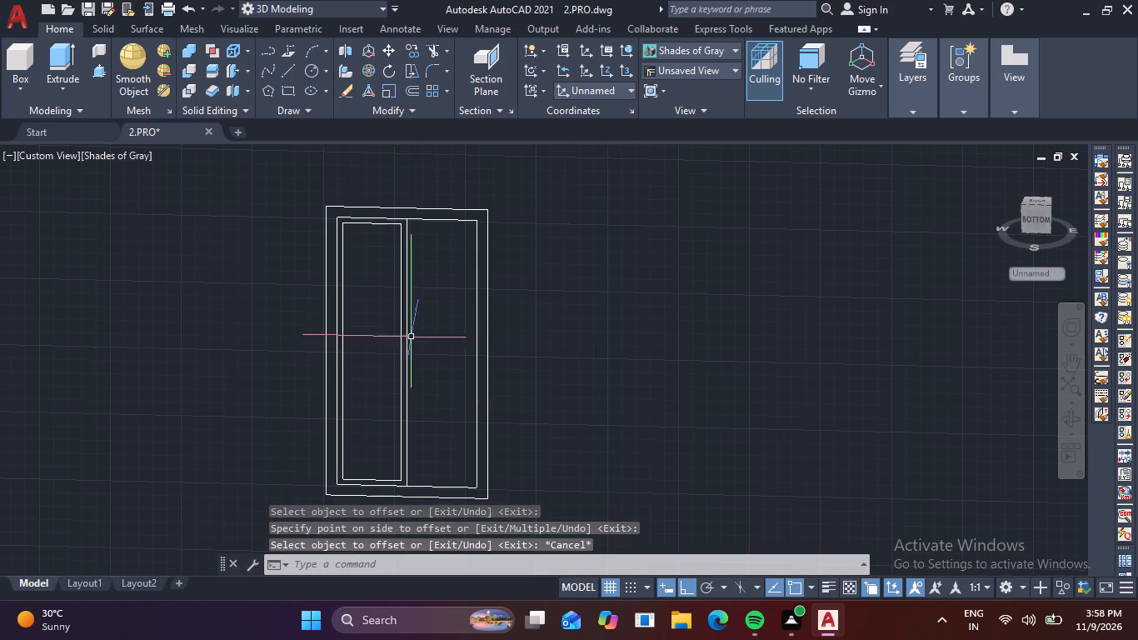
key(Escape)
key(Escape)
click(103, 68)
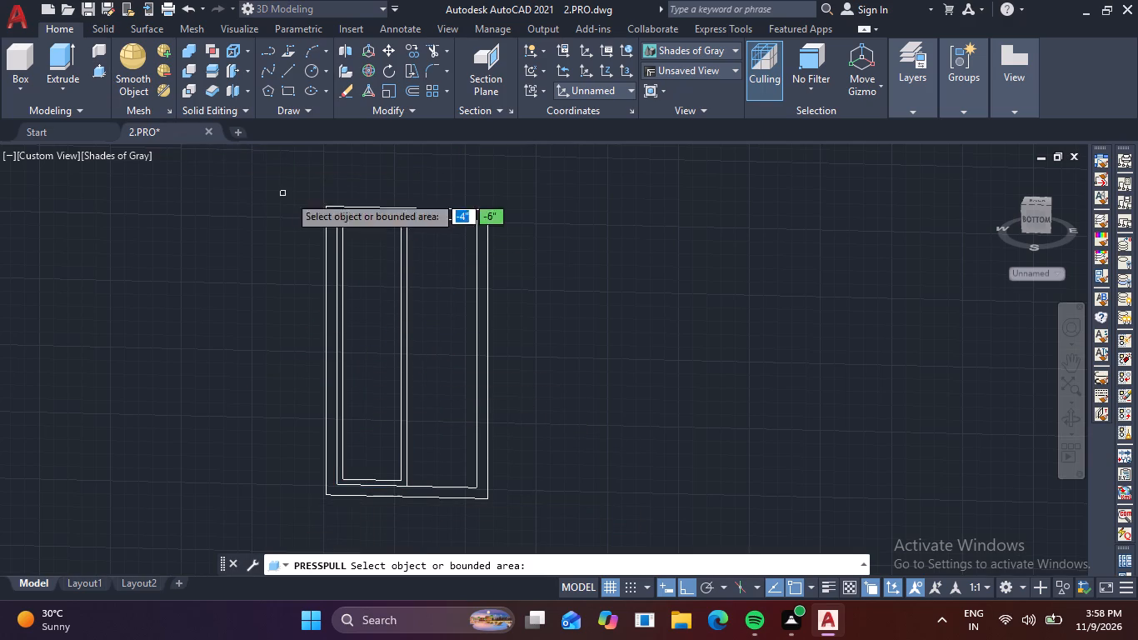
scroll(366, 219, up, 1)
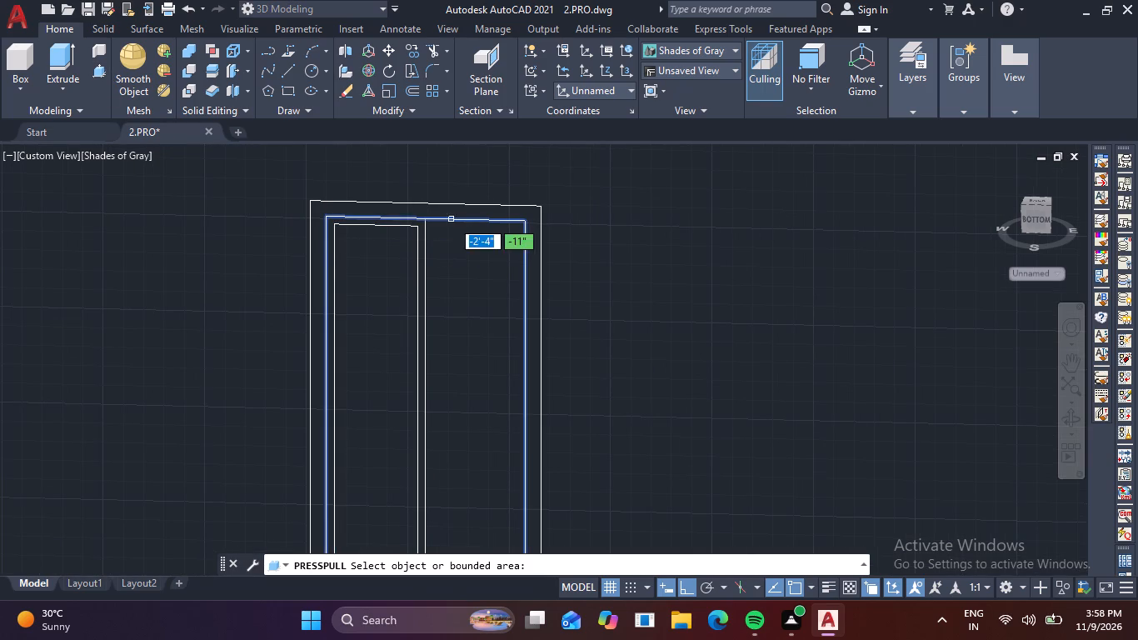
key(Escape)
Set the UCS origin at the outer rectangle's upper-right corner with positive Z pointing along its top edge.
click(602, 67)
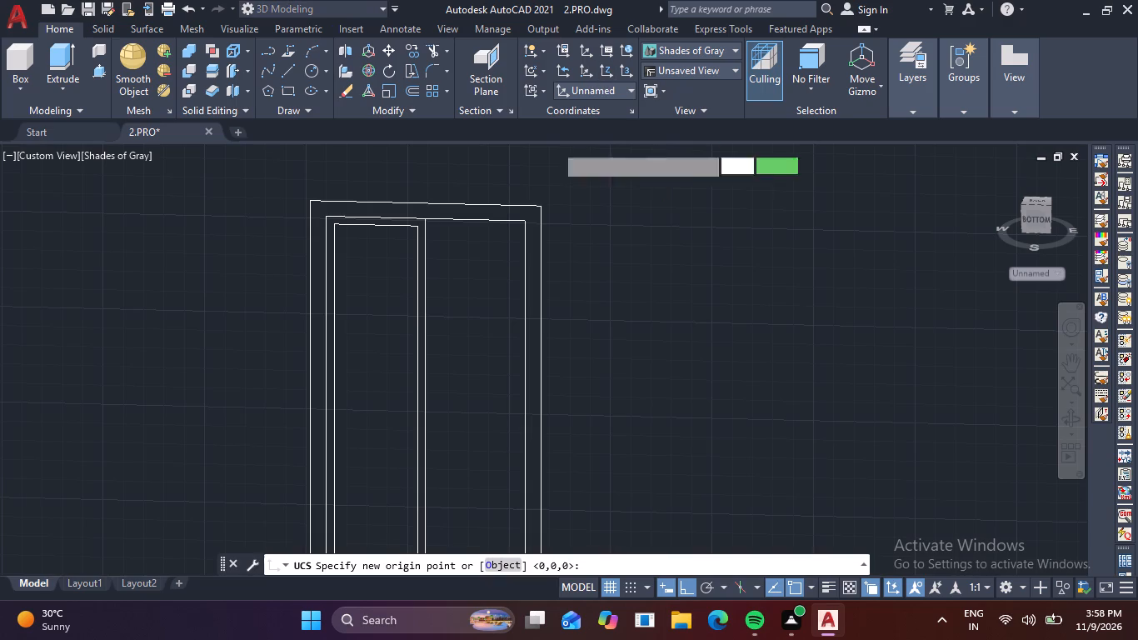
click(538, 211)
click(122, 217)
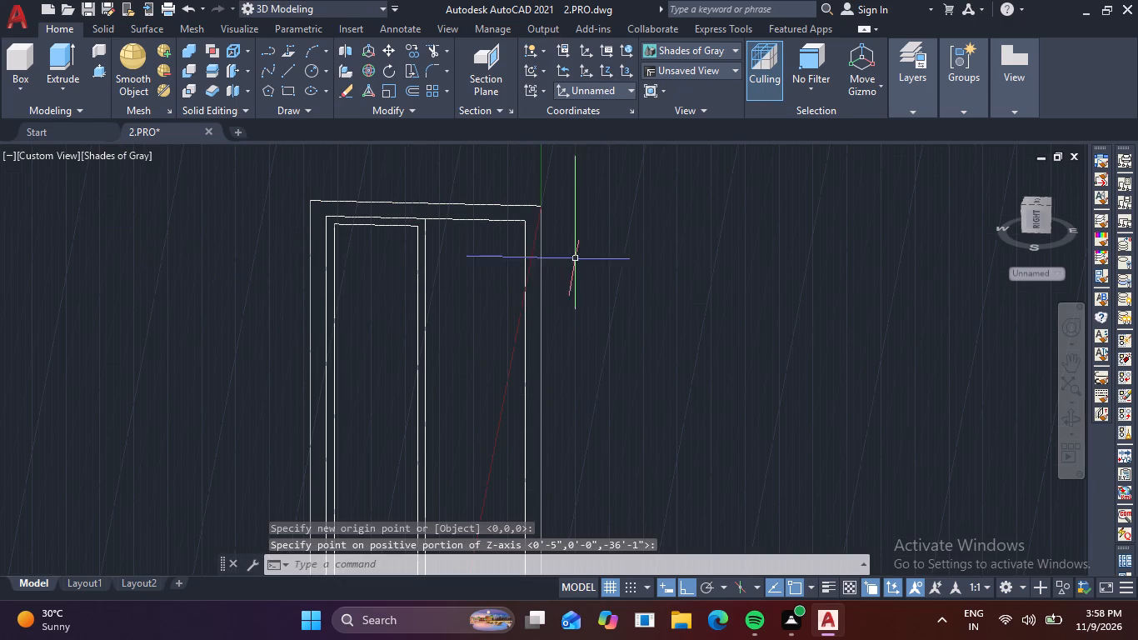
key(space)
Set the UCS origin at the outer rectangle's upper-right corner with positive Z pointing perpendicularly out of the window's face.
click(607, 68)
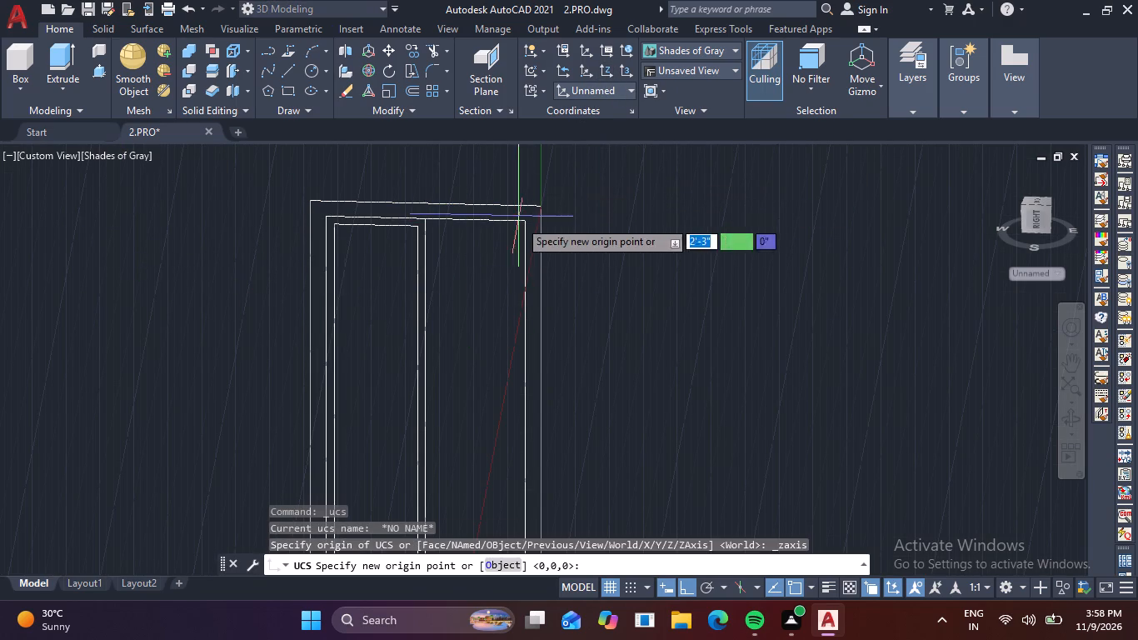
click(541, 212)
click(485, 367)
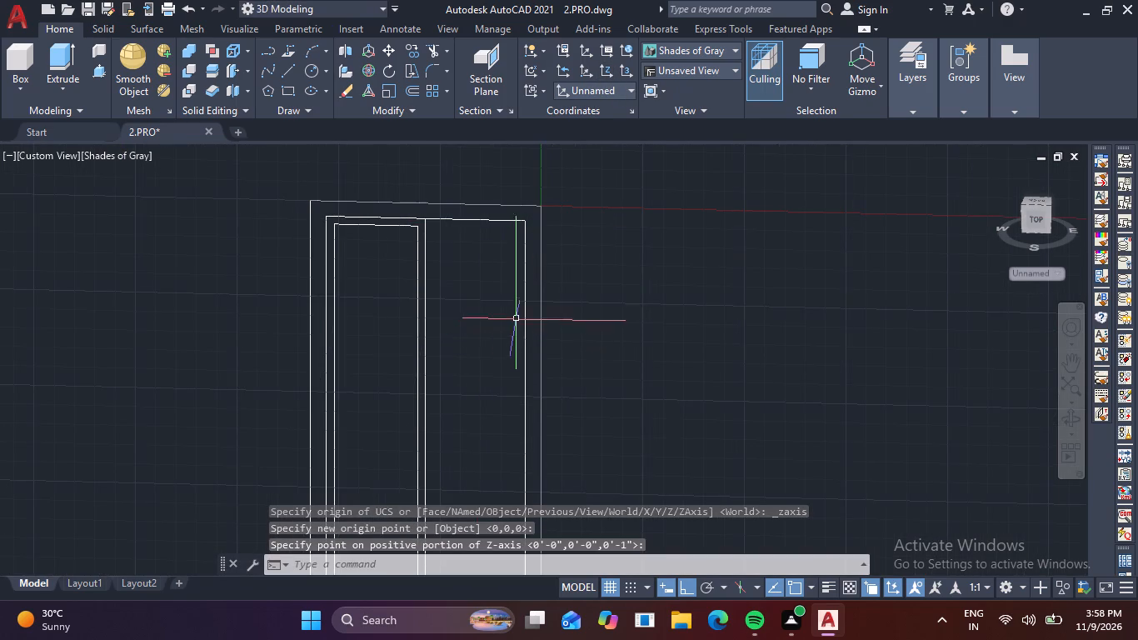
key(Escape)
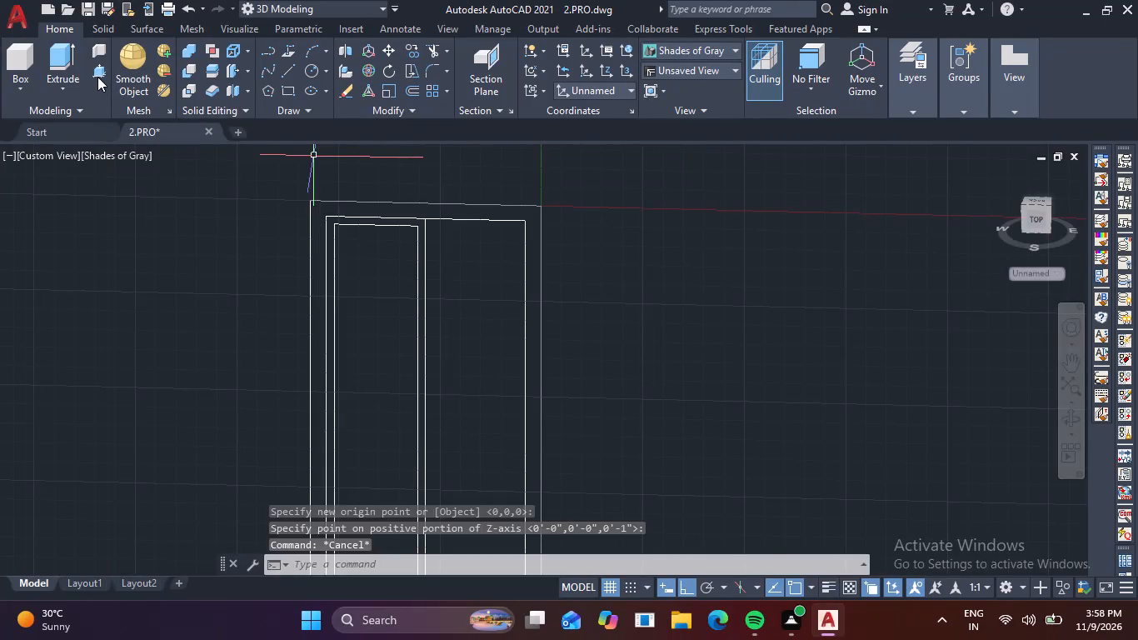
Presspull the sash border between the two half-width rectangles by 1" toward the front.
click(101, 72)
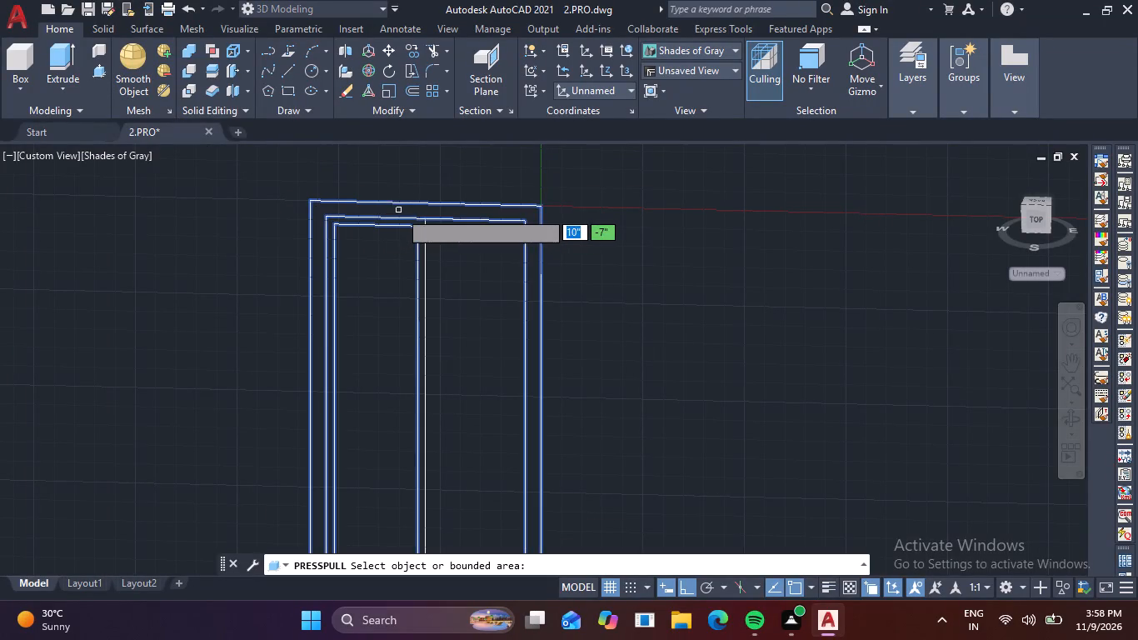
click(422, 230)
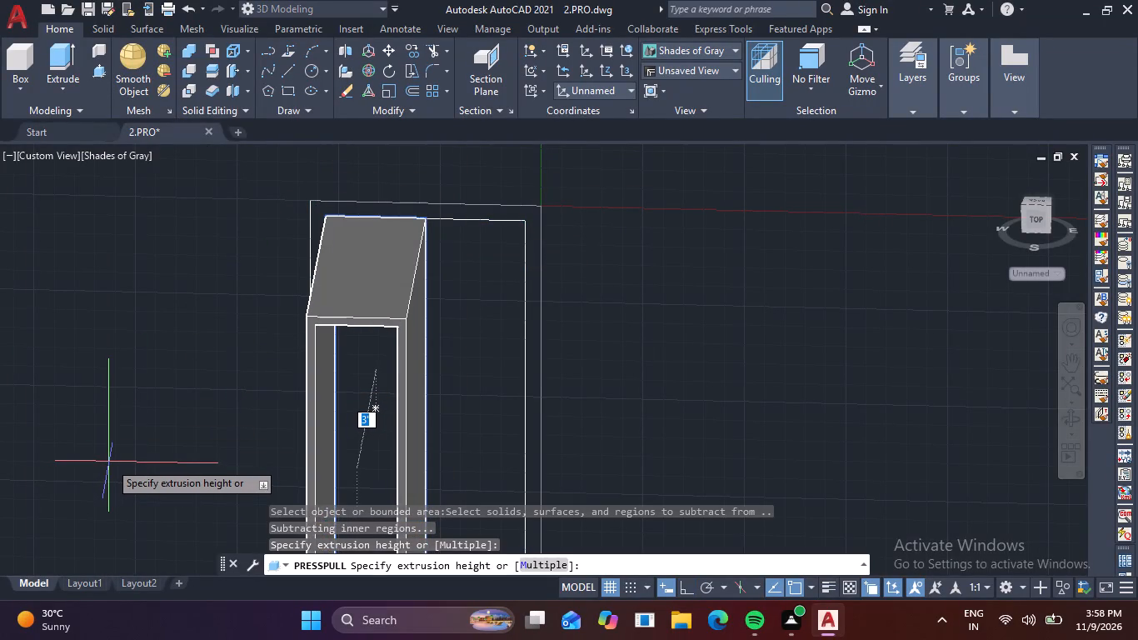
key(1)
key(space)
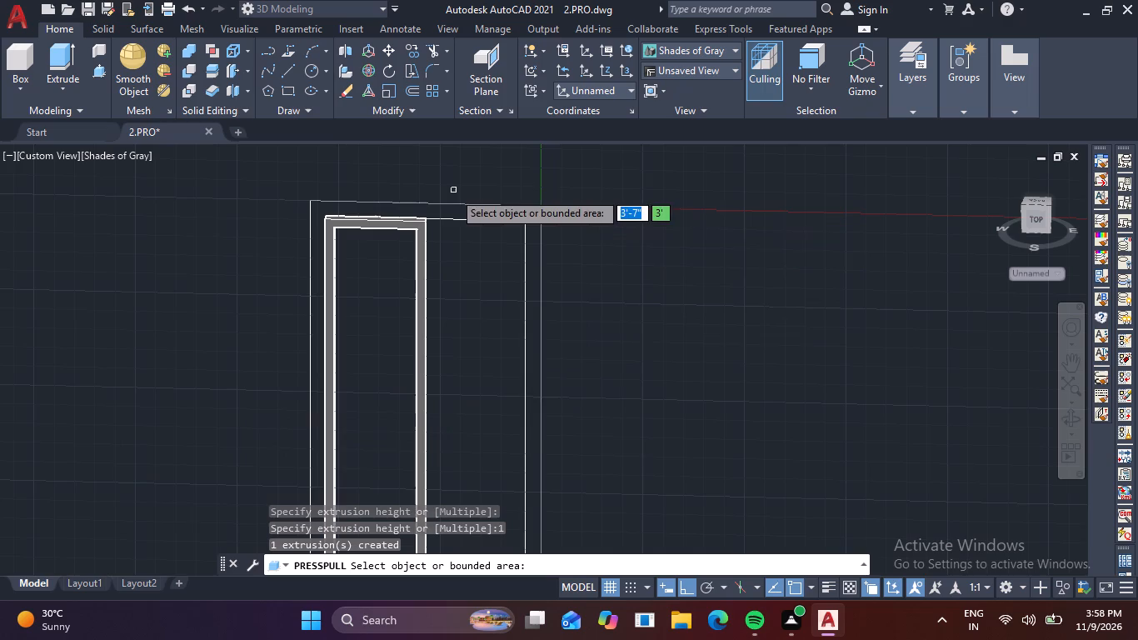
Presspull the outer frame border between the two full-size rectangles by 2" toward the front.
click(497, 213)
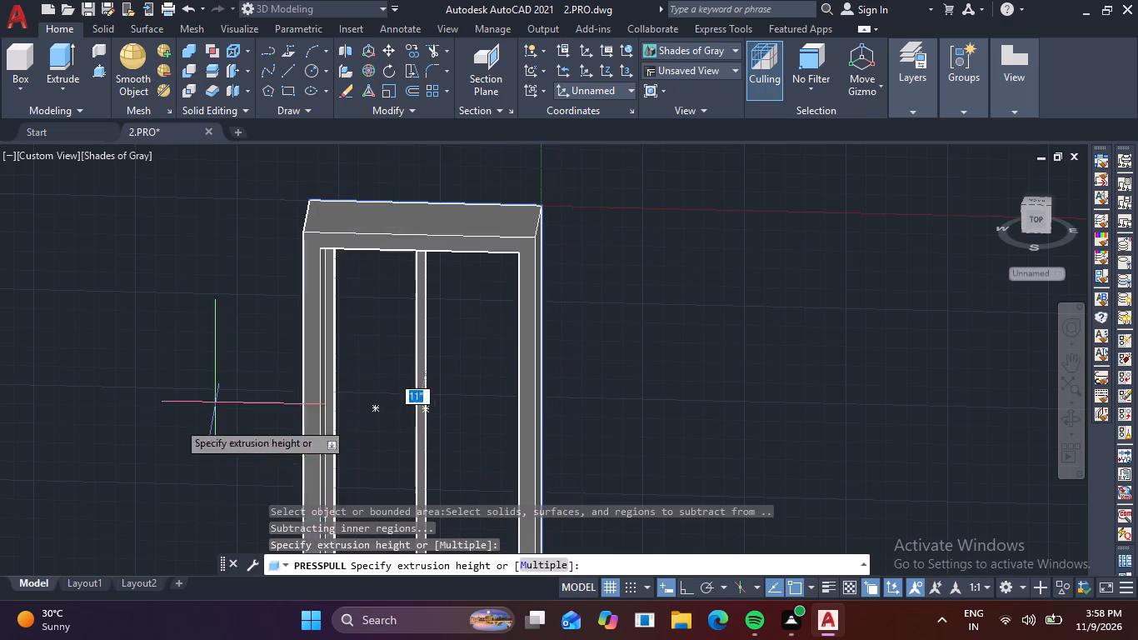
key(2)
key(space)
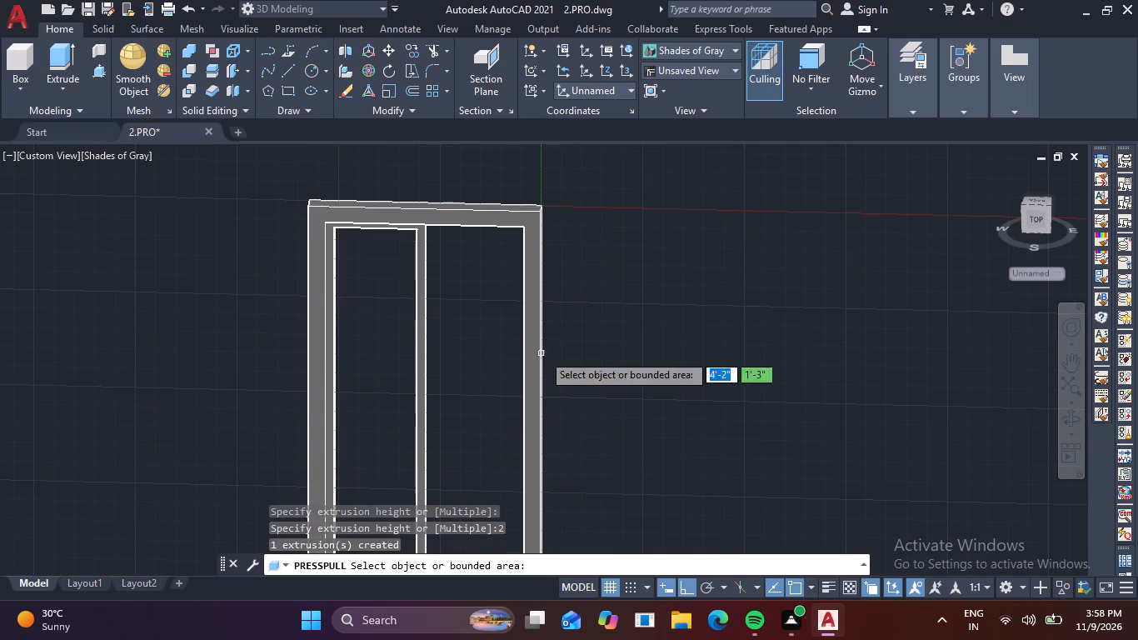
Presspull the area inside the sash border by 0.6" toward the front to form the glass panel.
click(376, 302)
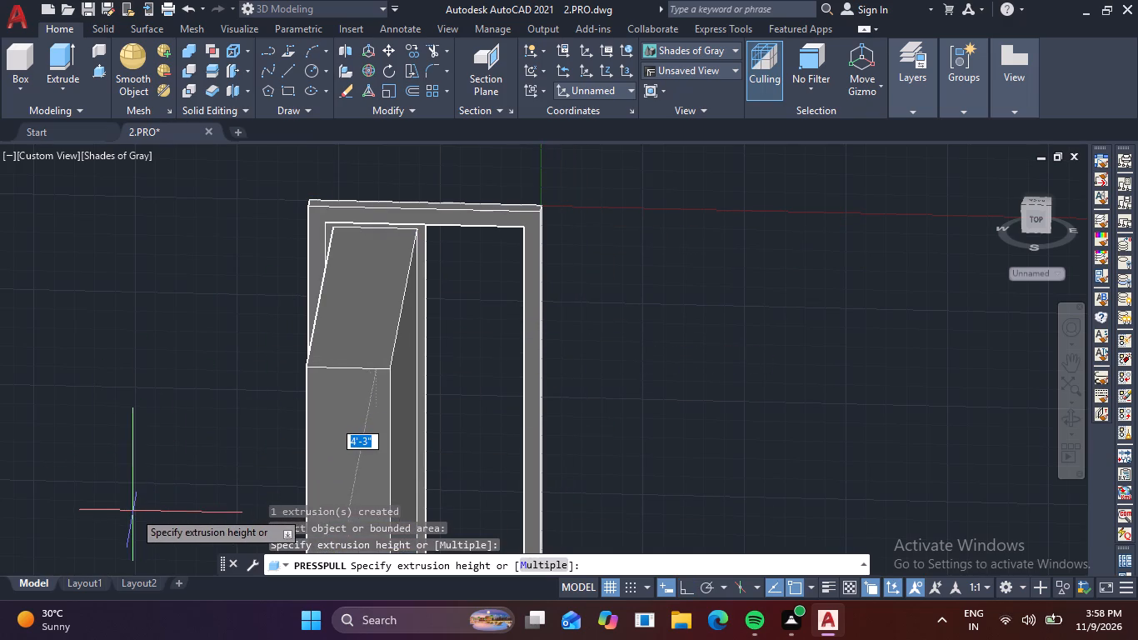
key(period)
key(6)
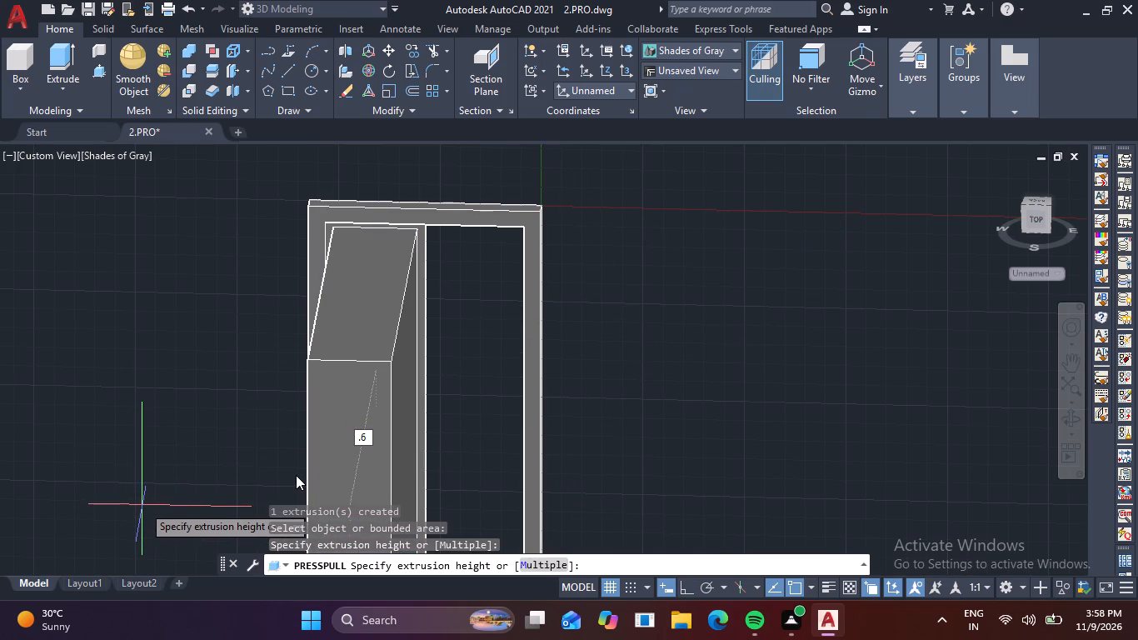
key(space)
middle_drag(397, 427, 397, 424)
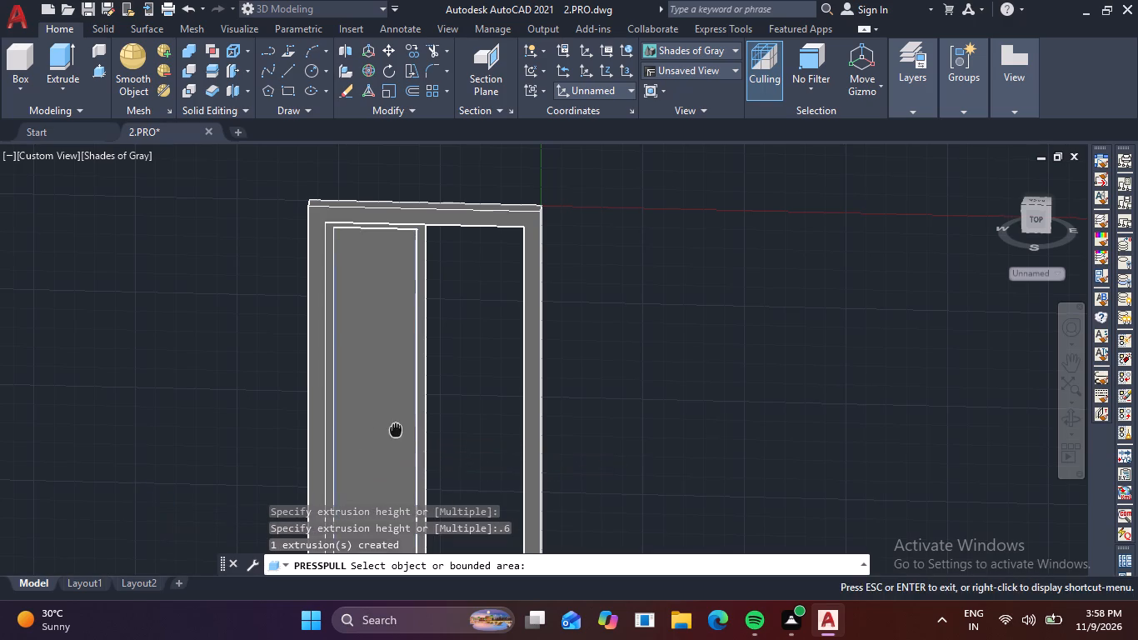
middle_drag(397, 424, 547, 280)
key(Escape)
Move the glass panel from its lower corner to the midpoint of the sash's inner corner edge, centring it in the sash depth.
shift+middle_drag(605, 341, 560, 356)
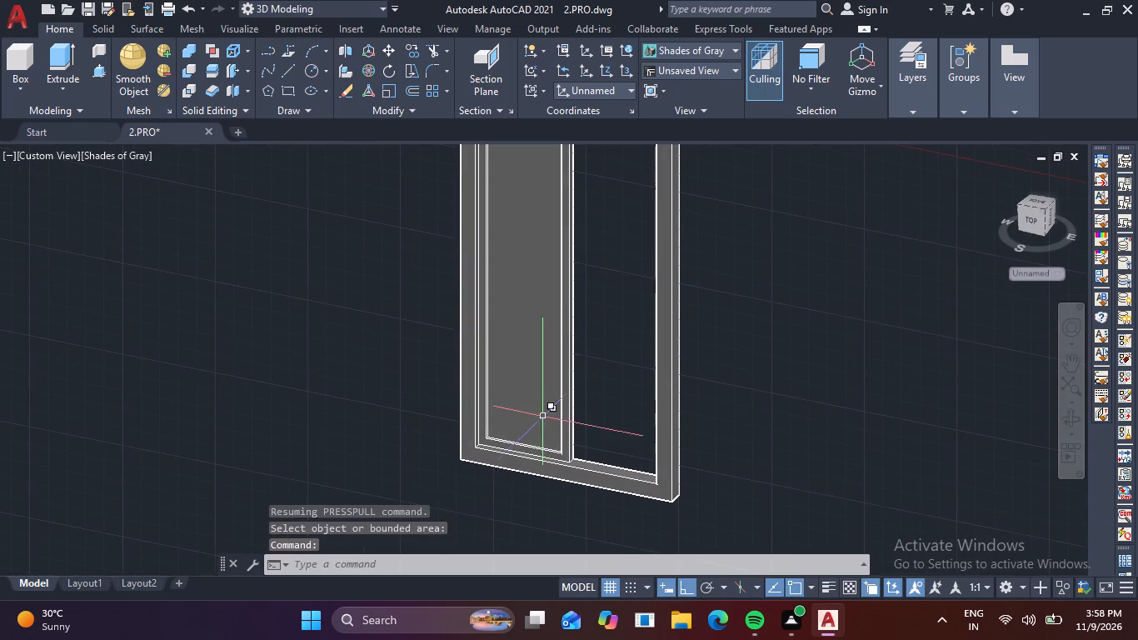
scroll(528, 427, up, 4)
middle_drag(457, 387, 561, 282)
scroll(569, 339, up, 4)
click(557, 283)
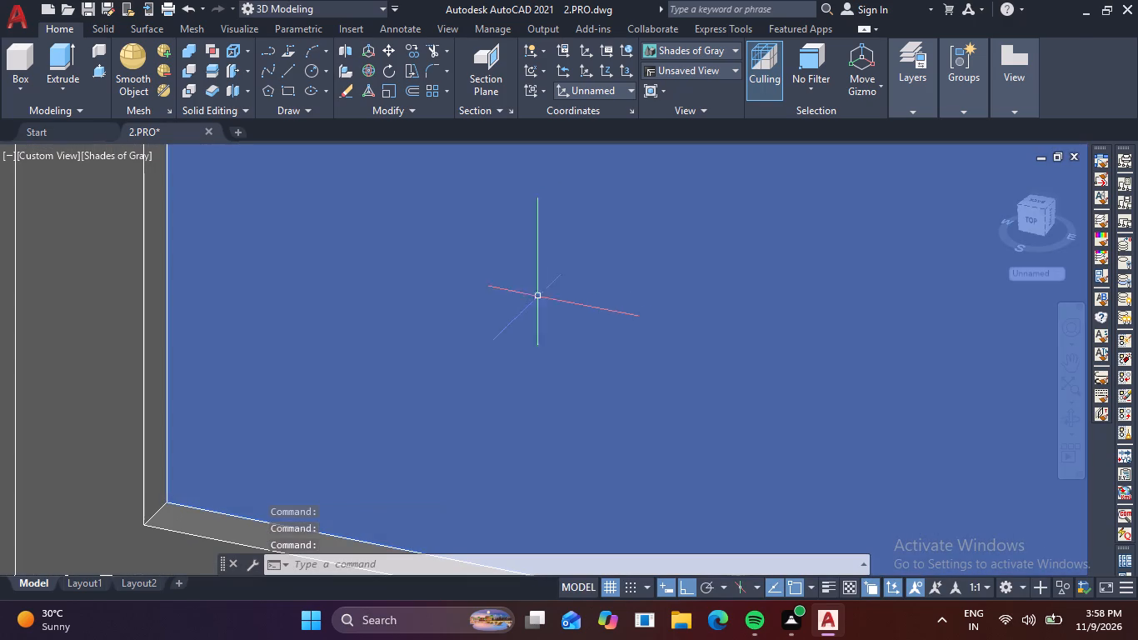
key(m)
key(space)
middle_drag(340, 388, 547, 202)
scroll(382, 314, up, 2)
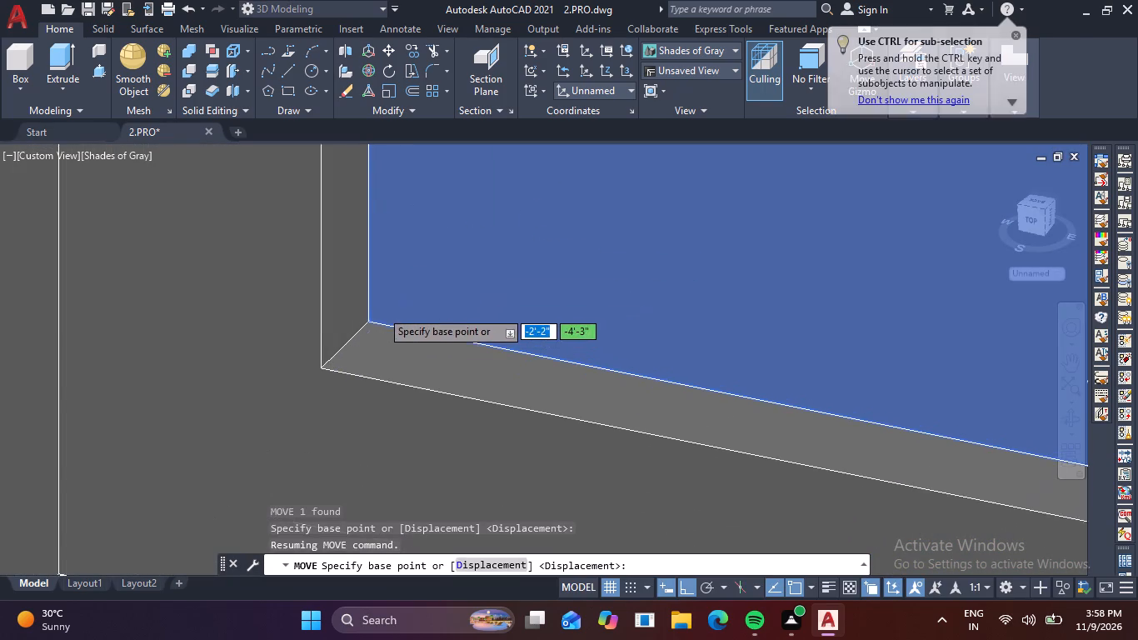
scroll(381, 307, up, 1)
click(369, 323)
click(329, 361)
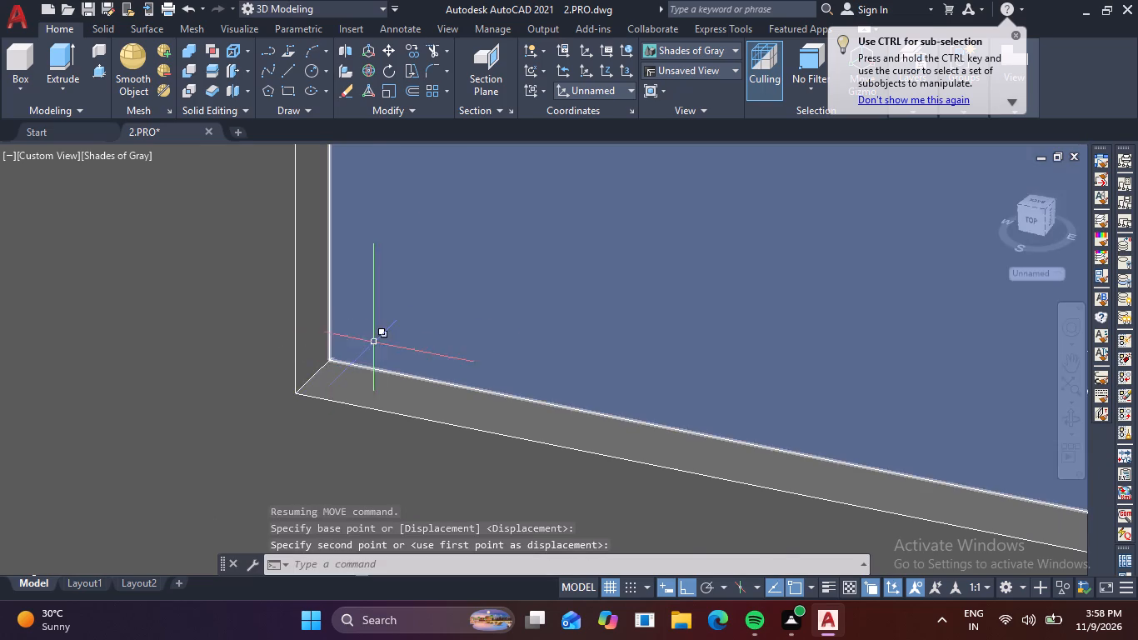
Move the sash and glass together from their lower corner to the midpoint of the outer frame's inner corner edge.
scroll(422, 312, down, 3)
middle_drag(437, 314, 532, 220)
click(600, 187)
drag(443, 255, 464, 245)
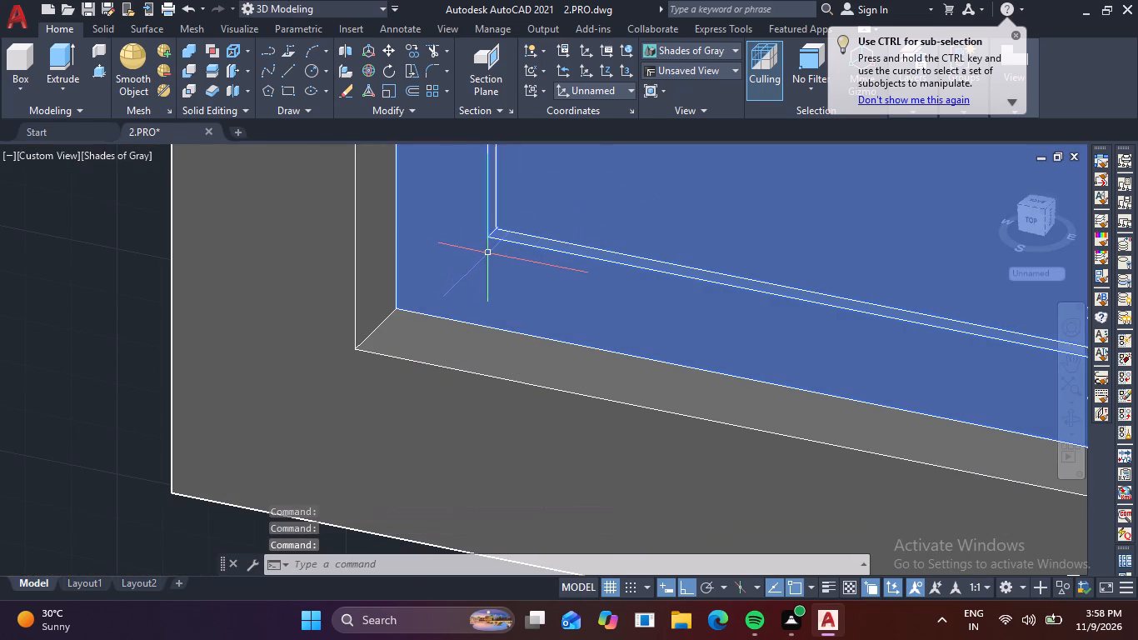
key(m)
key(space)
scroll(388, 309, up, 2)
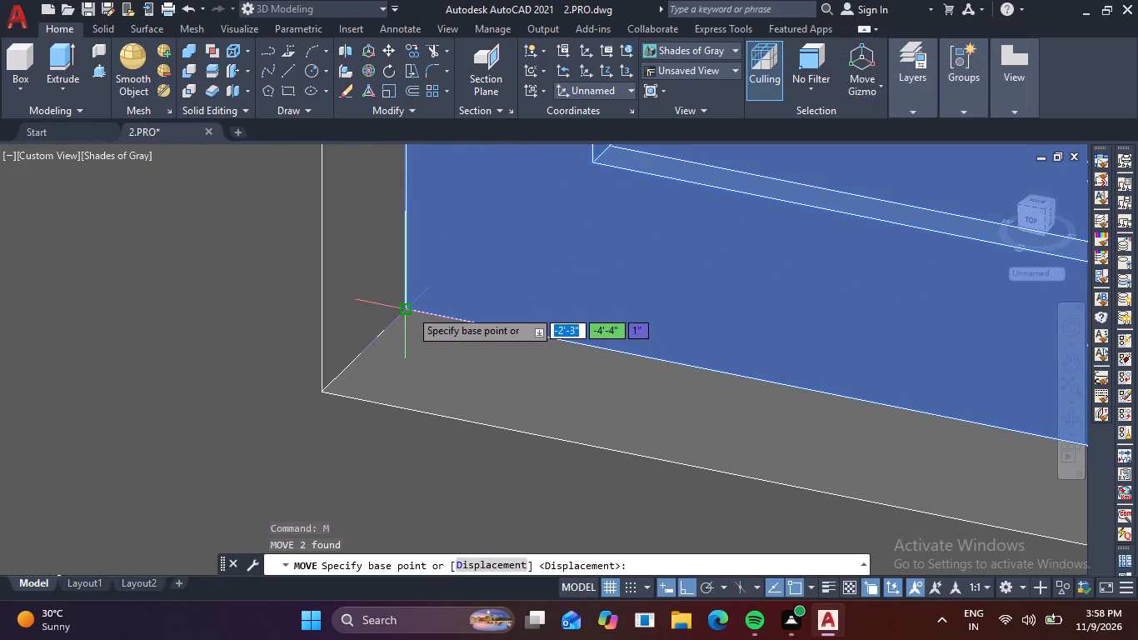
click(411, 307)
click(357, 363)
scroll(406, 327, down, 3)
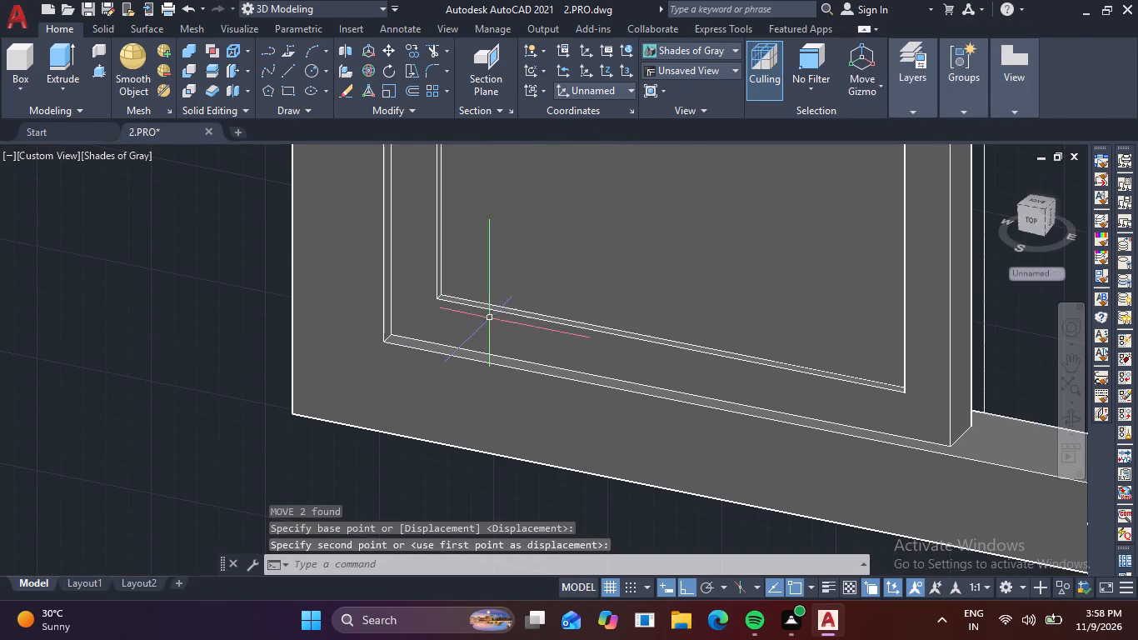
Copy the sash and glass panel into the frame's empty half, snapping to the midpoint of the opposite inner corner edge.
click(615, 224)
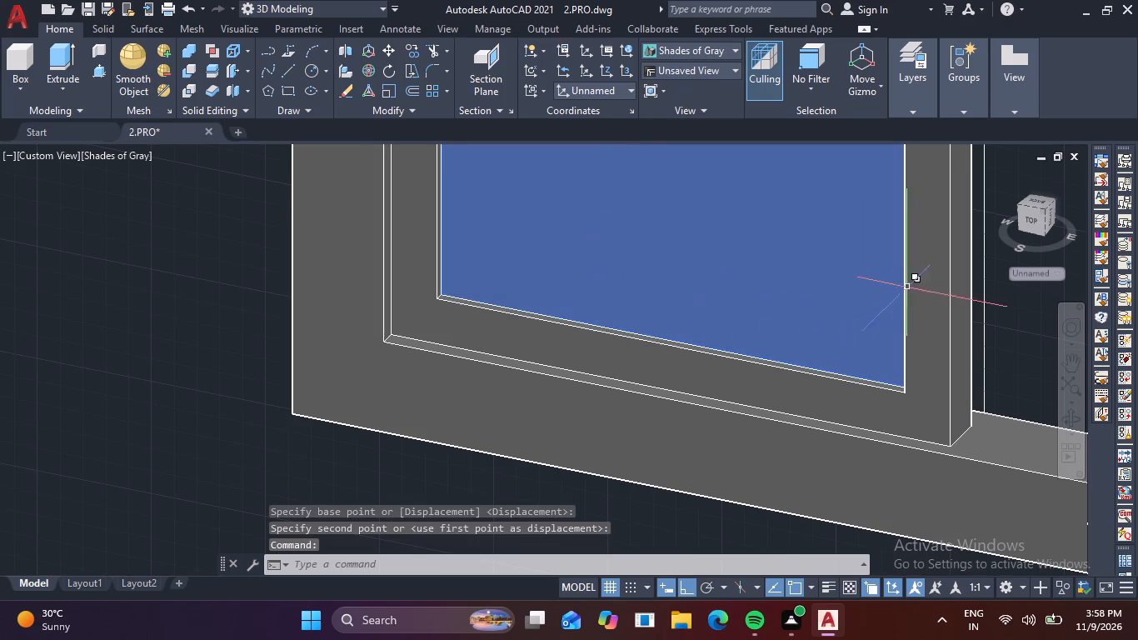
click(930, 282)
scroll(624, 245, down, 2)
shift+middle_drag(474, 218, 515, 279)
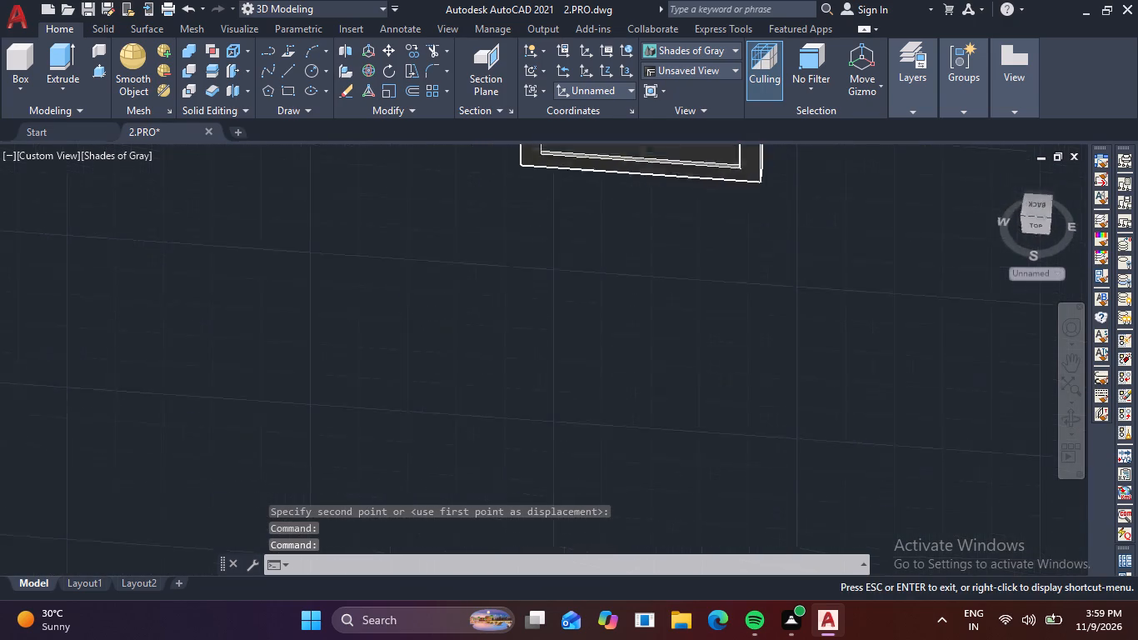
shift+middle_drag(515, 279, 609, 246)
middle_drag(717, 202, 537, 334)
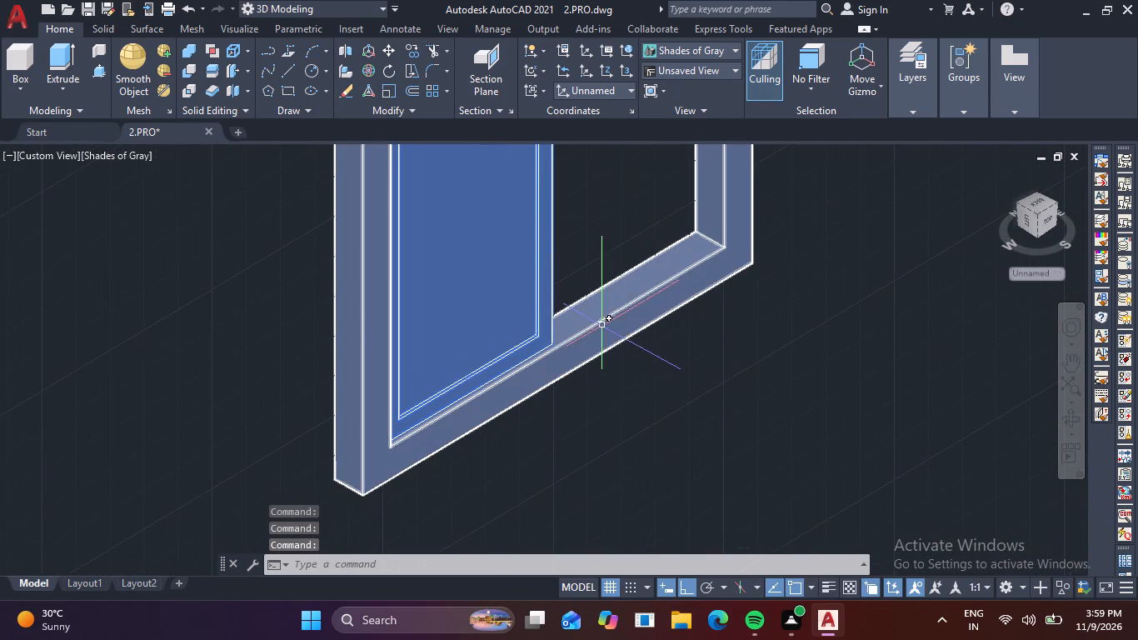
key(c)
key(o)
key(space)
scroll(619, 339, up, 3)
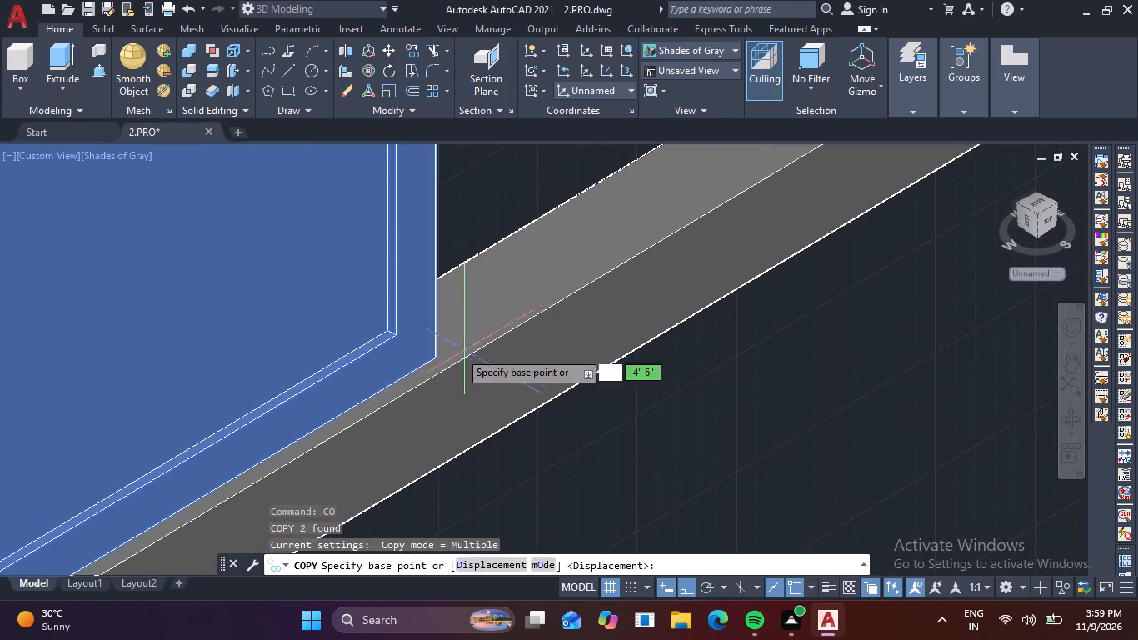
click(441, 354)
scroll(676, 191, down, 1)
middle_drag(668, 196, 356, 386)
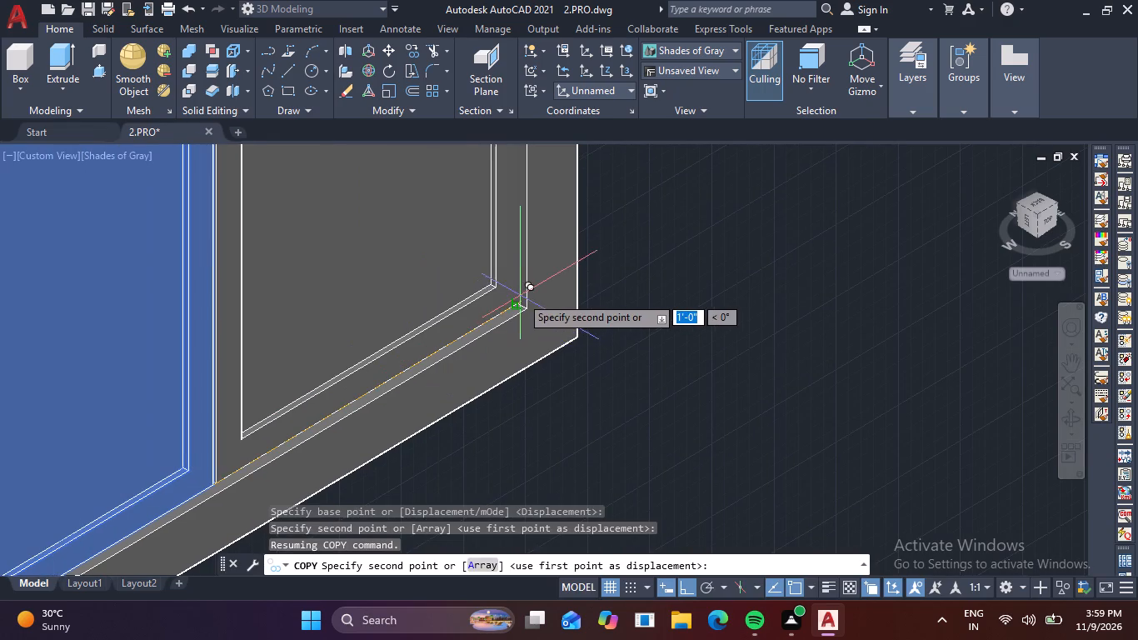
click(515, 300)
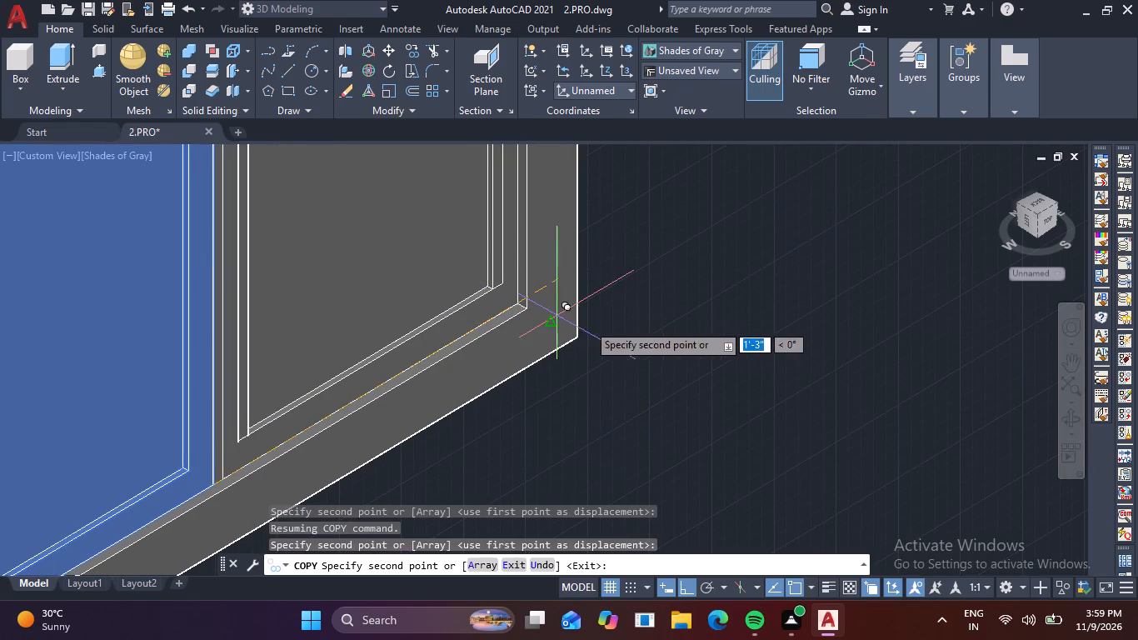
key(Escape)
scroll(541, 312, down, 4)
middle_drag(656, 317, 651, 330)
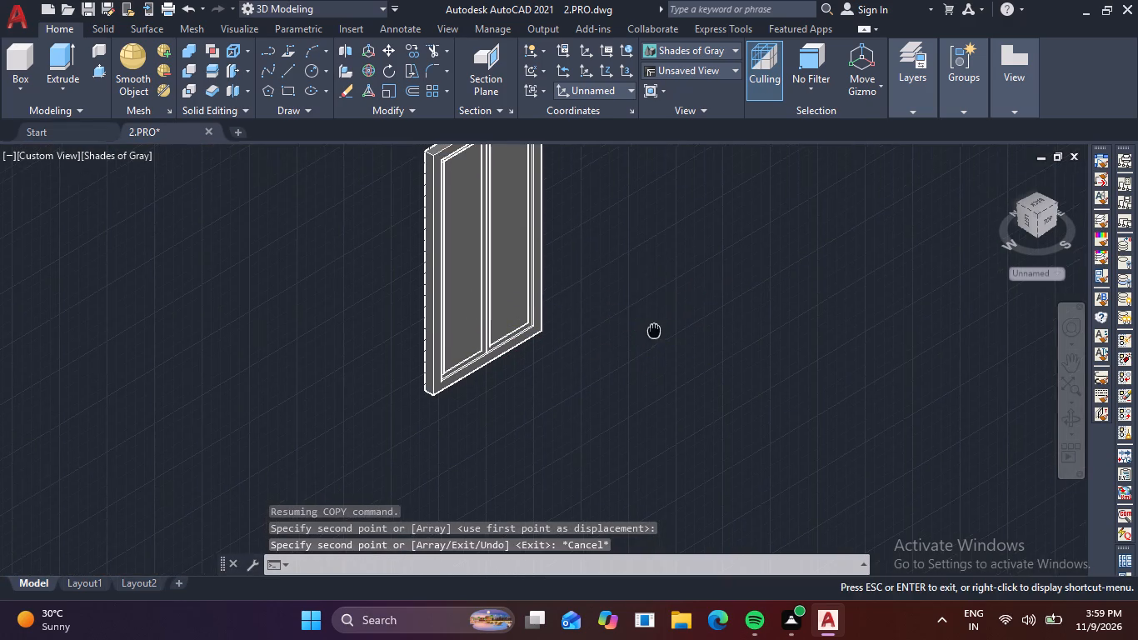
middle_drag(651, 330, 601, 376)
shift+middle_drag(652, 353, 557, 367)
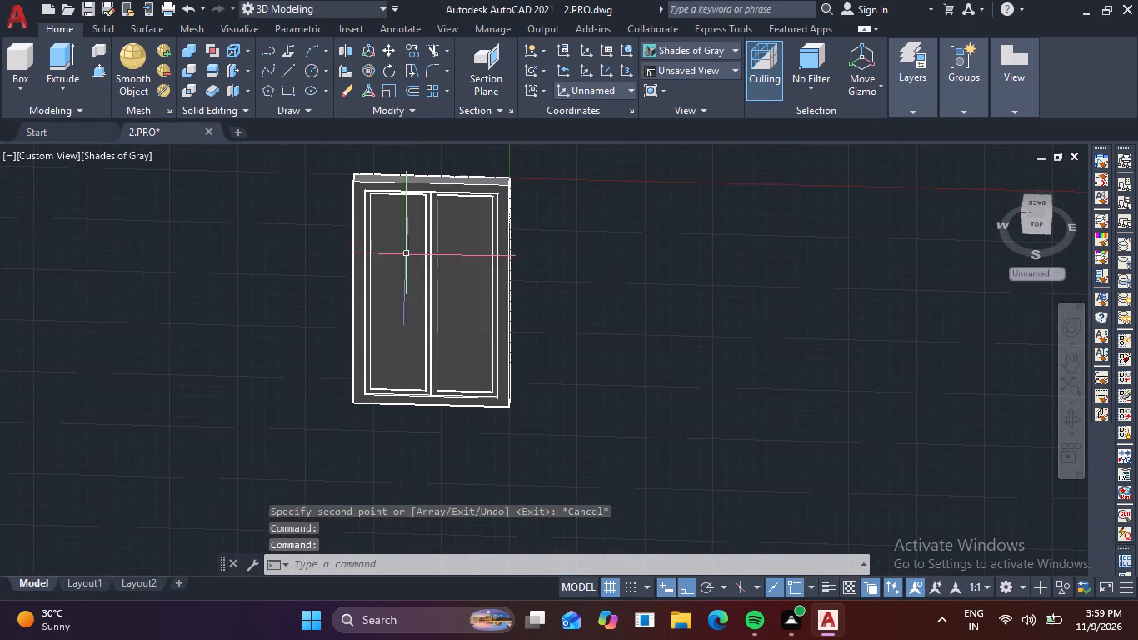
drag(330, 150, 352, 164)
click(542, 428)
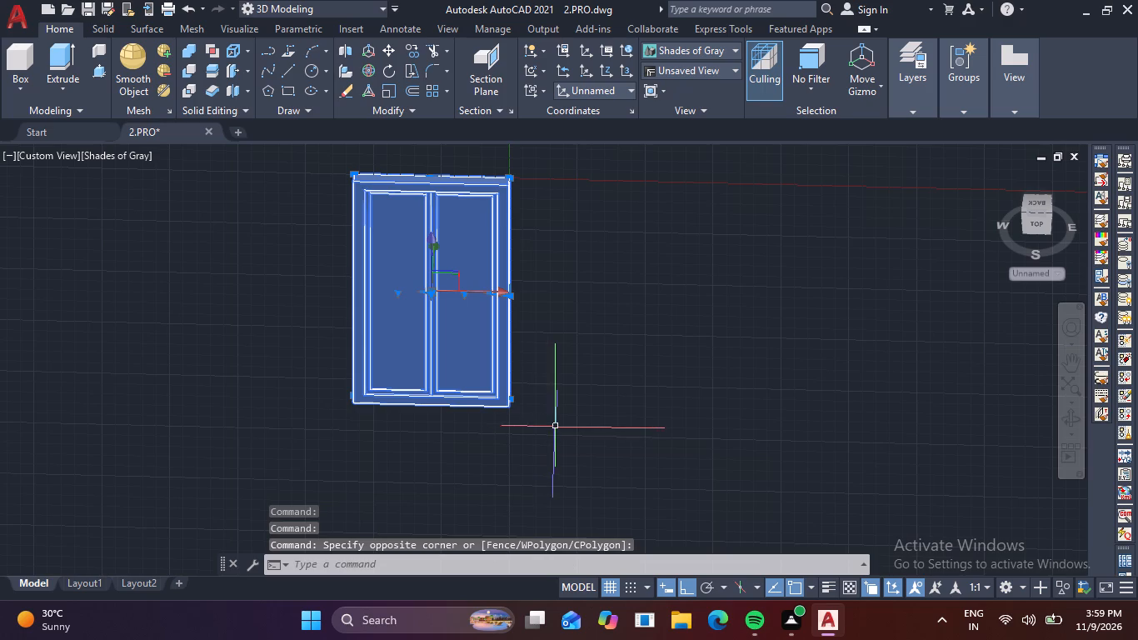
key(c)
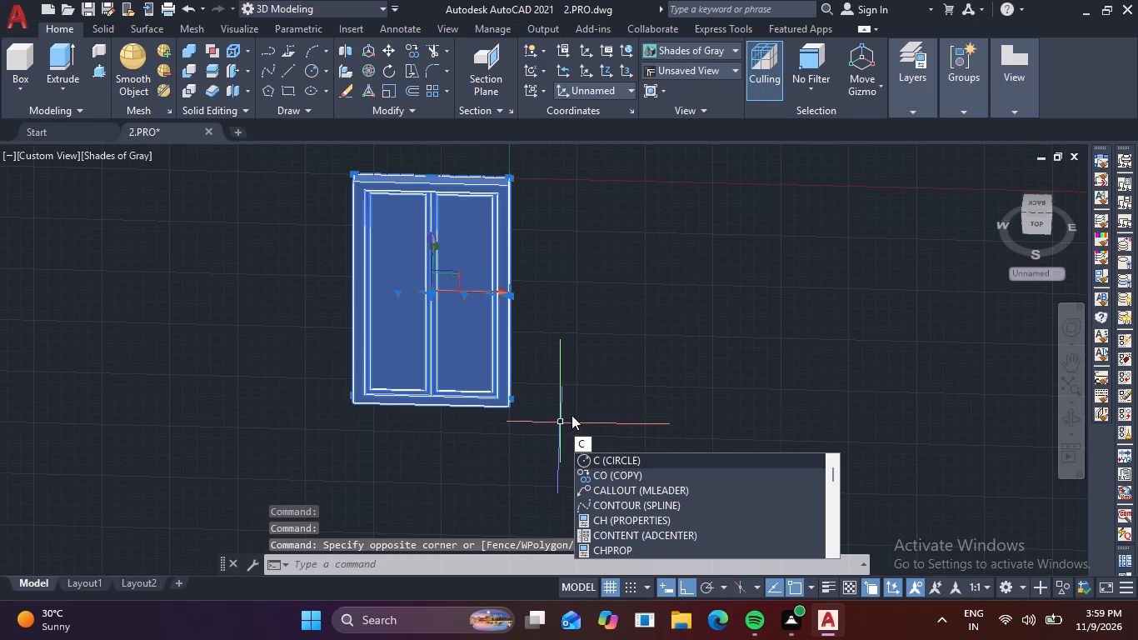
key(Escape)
Move the whole two-sash window from the midpoint of its lower corner depth edge onto the sill of the house's corner opening.
click(277, 141)
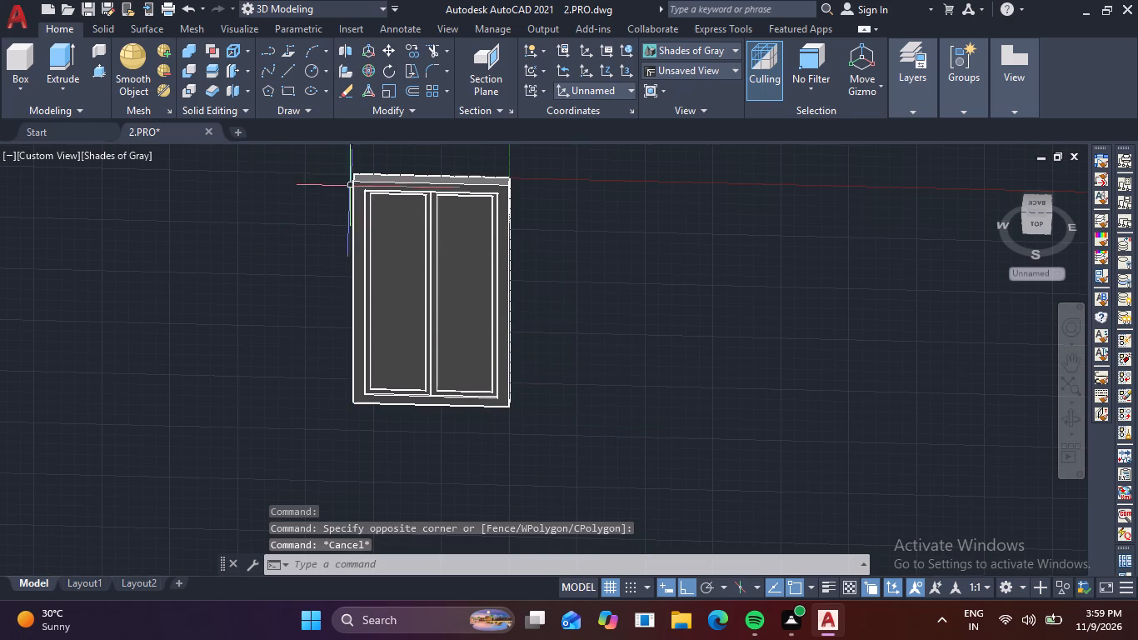
click(320, 153)
click(568, 436)
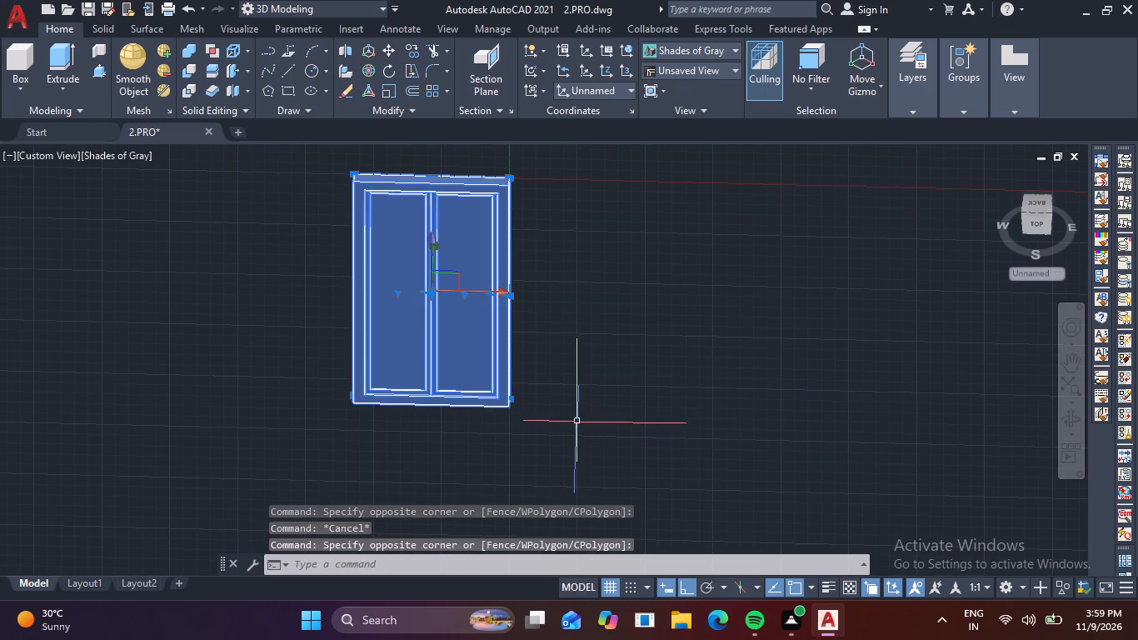
key(m)
key(space)
scroll(487, 389, up, 3)
scroll(574, 427, up, 1)
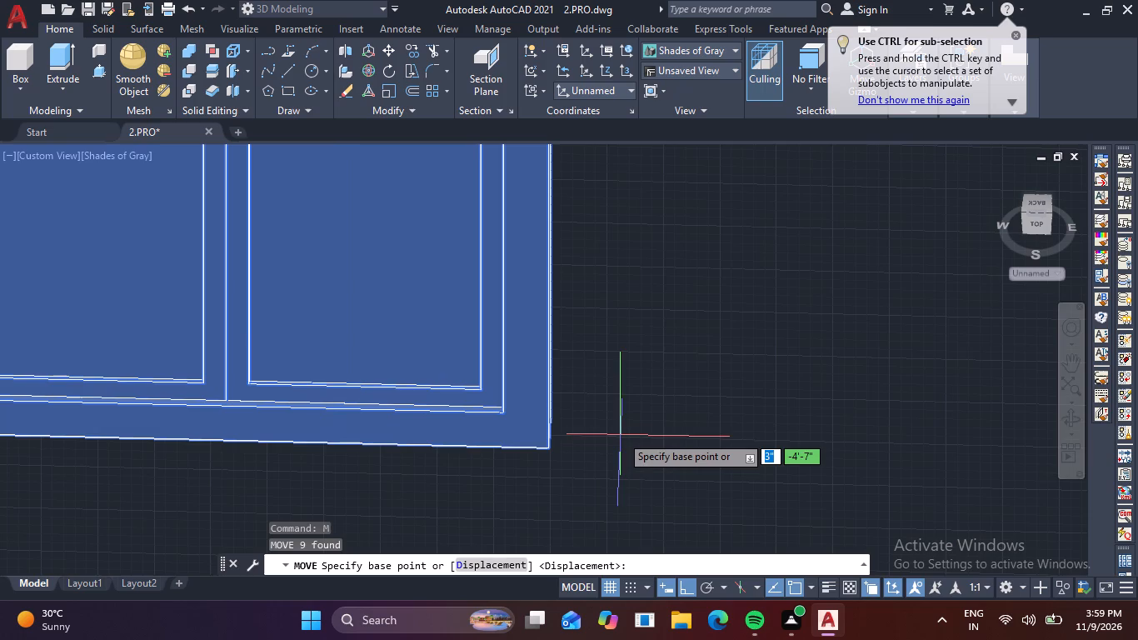
shift+middle_drag(632, 436, 587, 442)
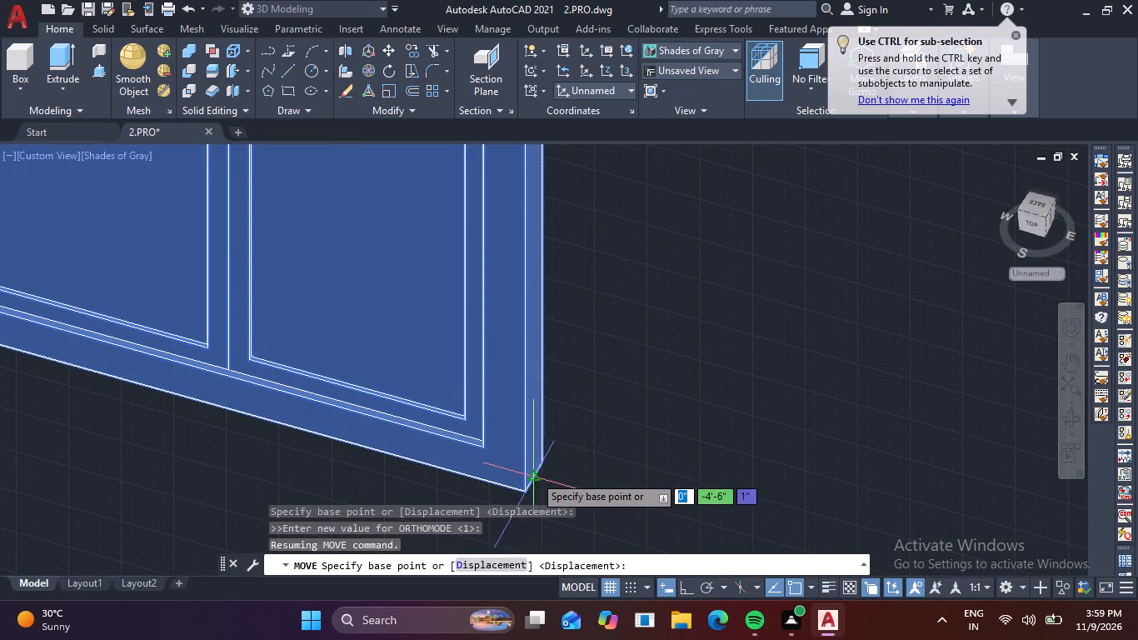
click(534, 476)
scroll(611, 308, down, 8)
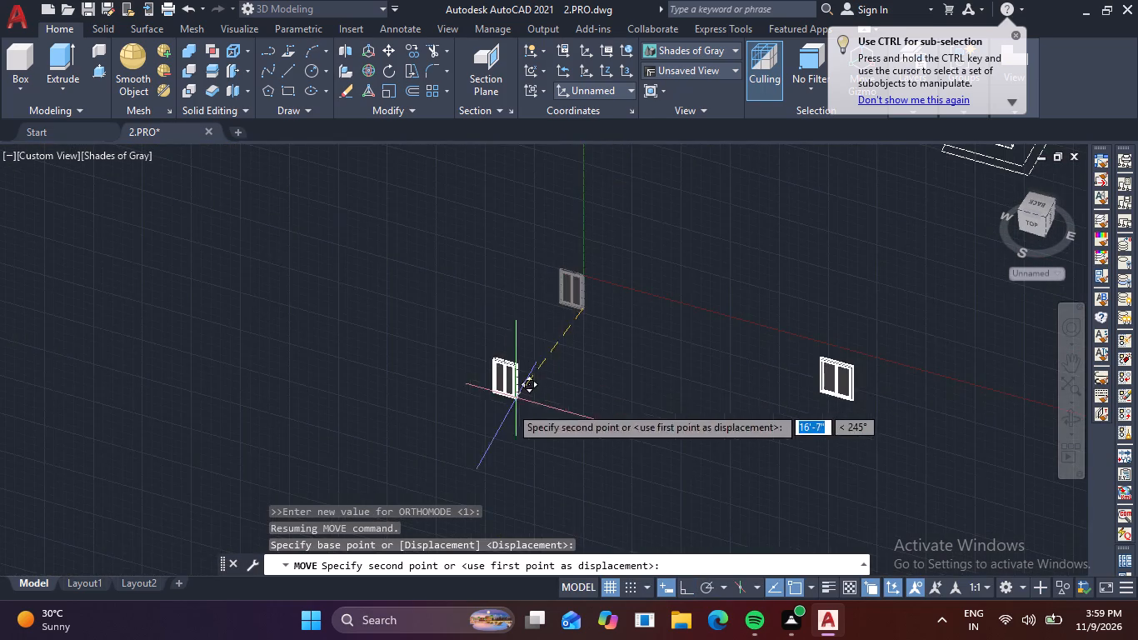
middle_drag(509, 411, 378, 504)
middle_drag(630, 267, 498, 394)
scroll(463, 302, up, 4)
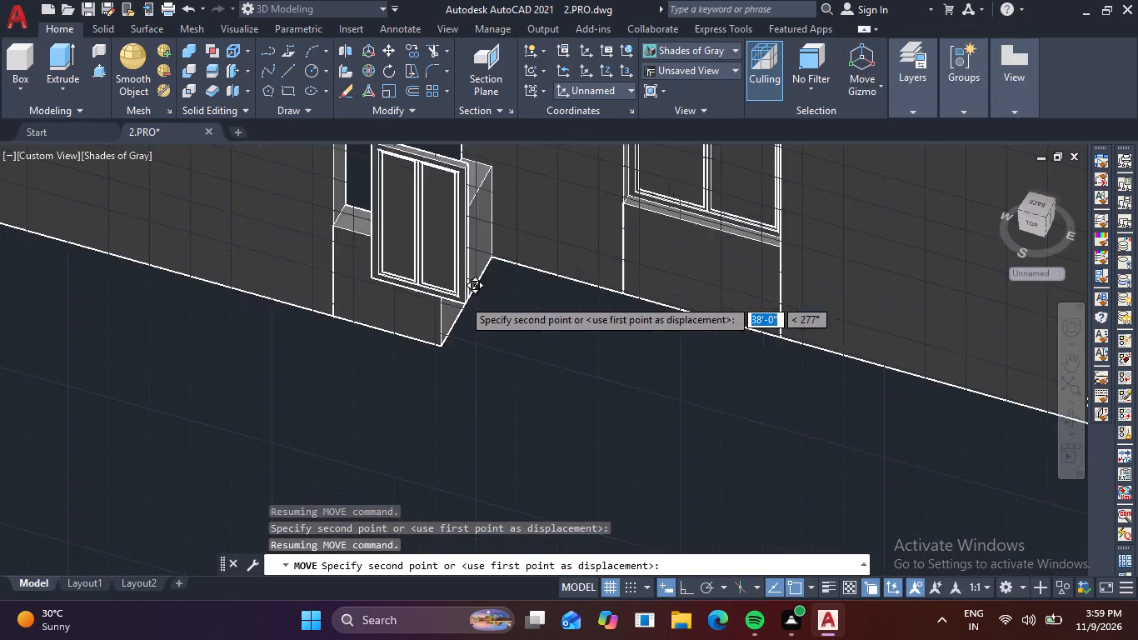
scroll(466, 293, up, 6)
middle_drag(397, 303, 387, 479)
scroll(245, 343, up, 1)
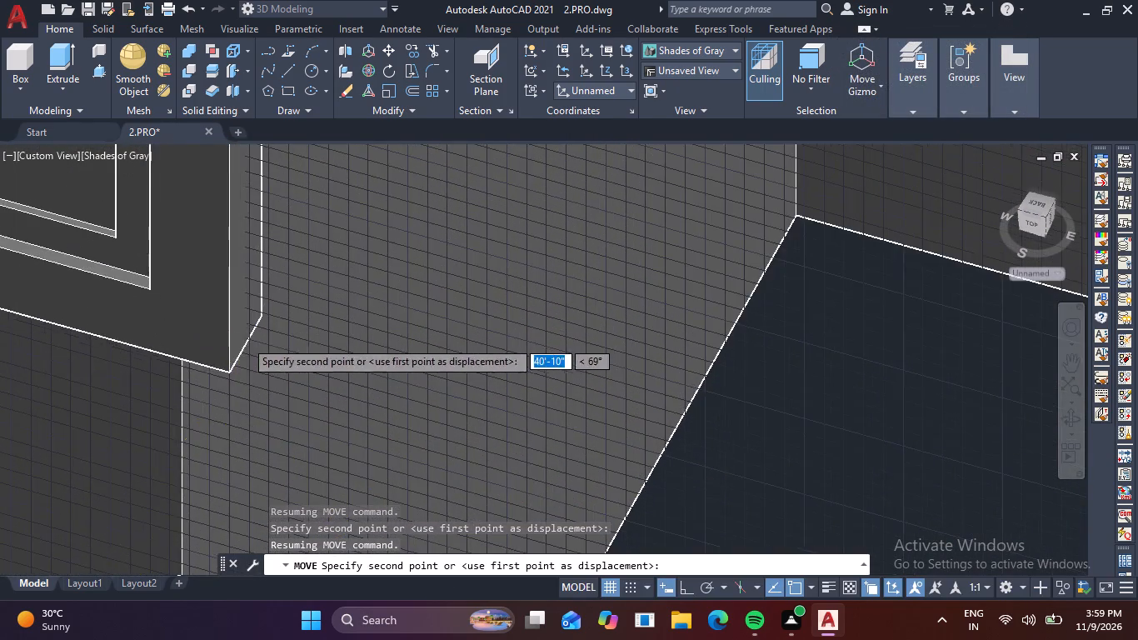
middle_drag(267, 351, 336, 556)
scroll(330, 508, down, 3)
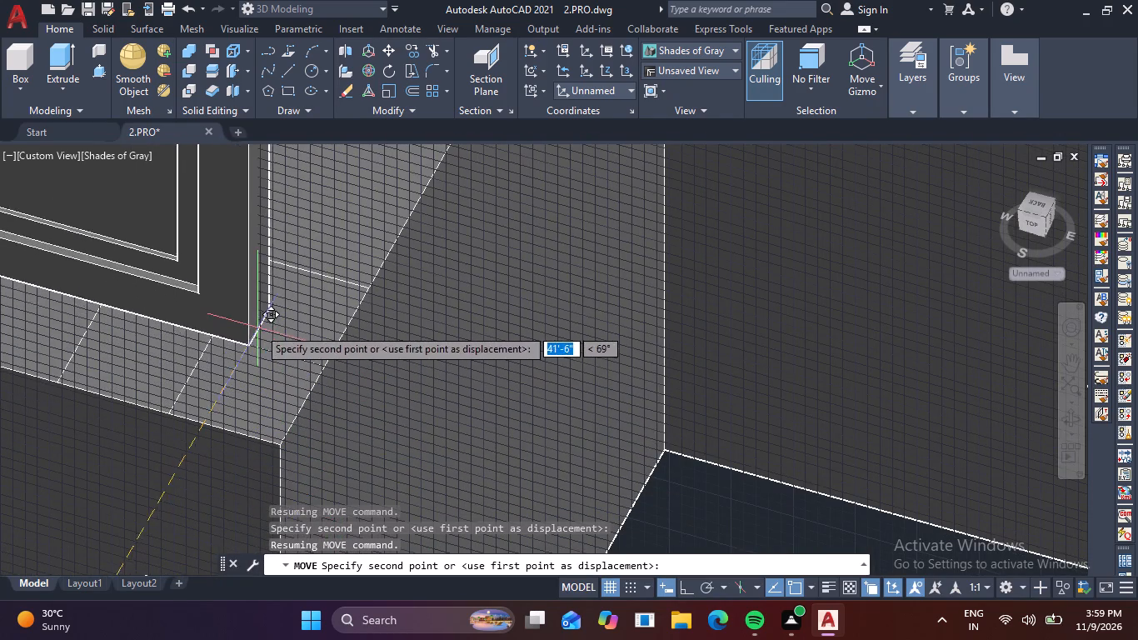
click(216, 332)
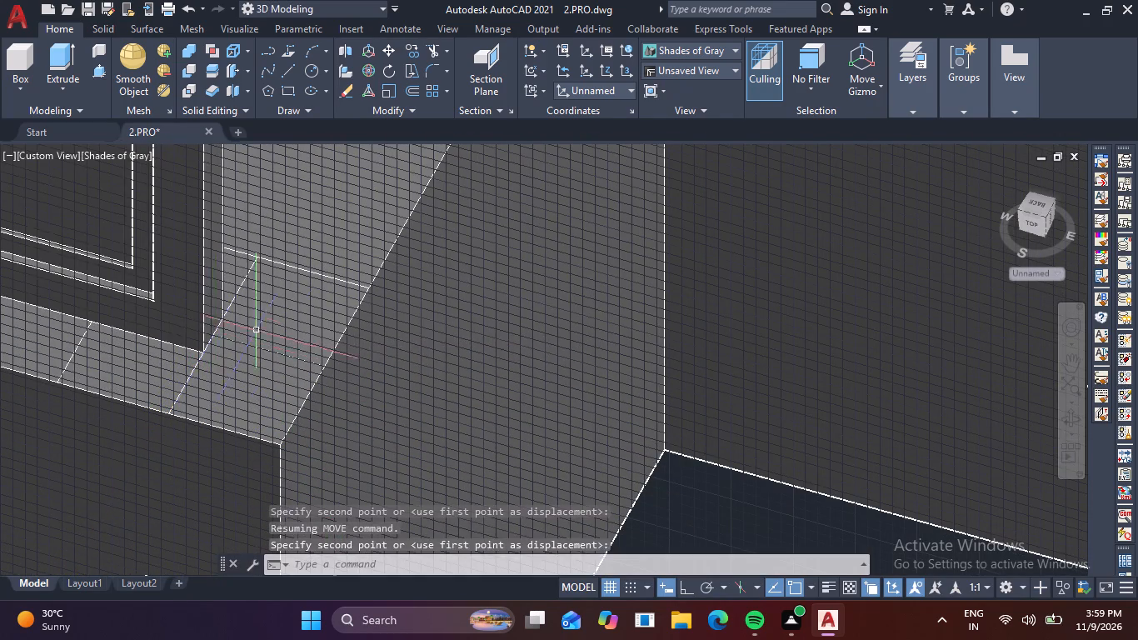
Look along the facade for the next empty ground-floor window opening, and turn the grid display off.
scroll(345, 316, down, 6)
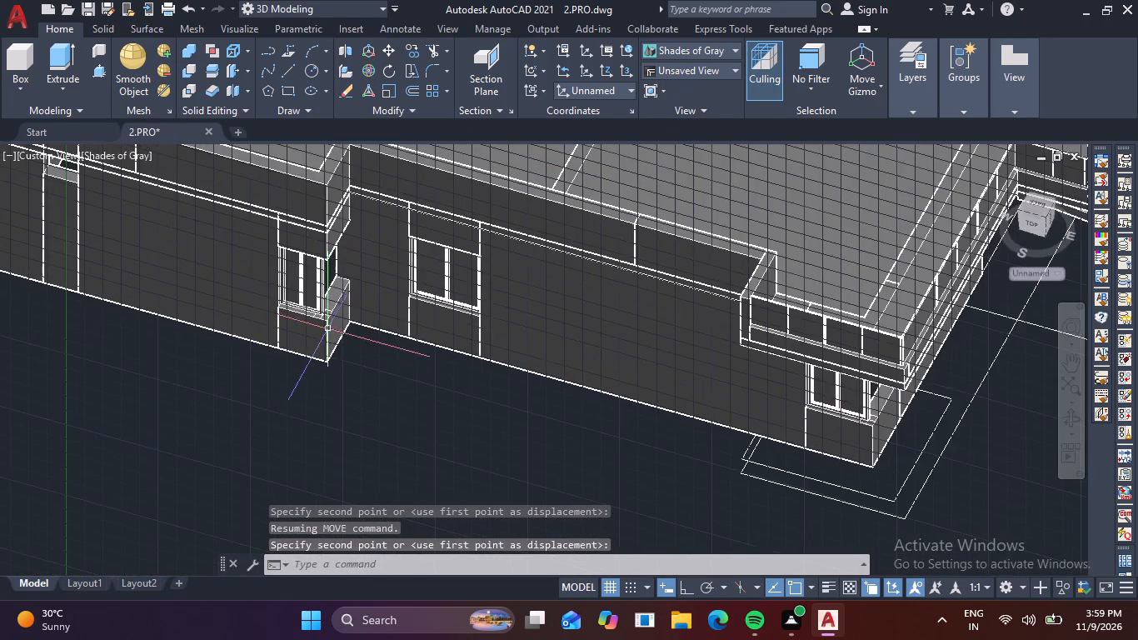
scroll(234, 332, down, 2)
middle_drag(259, 336, 331, 376)
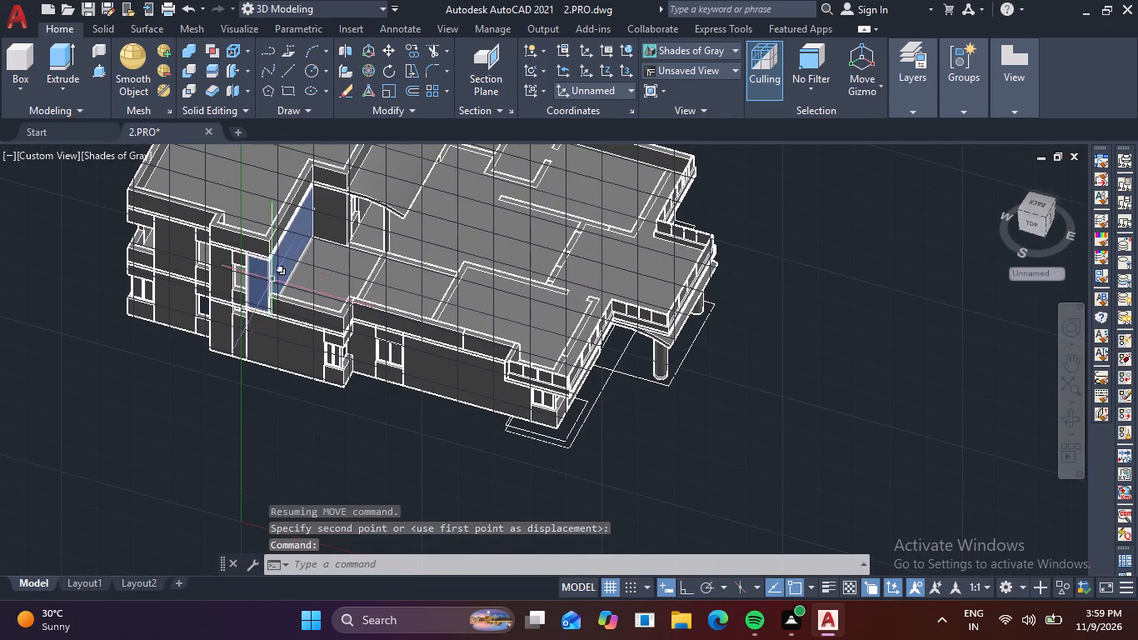
shift+middle_drag(248, 360, 292, 299)
scroll(279, 221, up, 4)
middle_drag(195, 307, 342, 150)
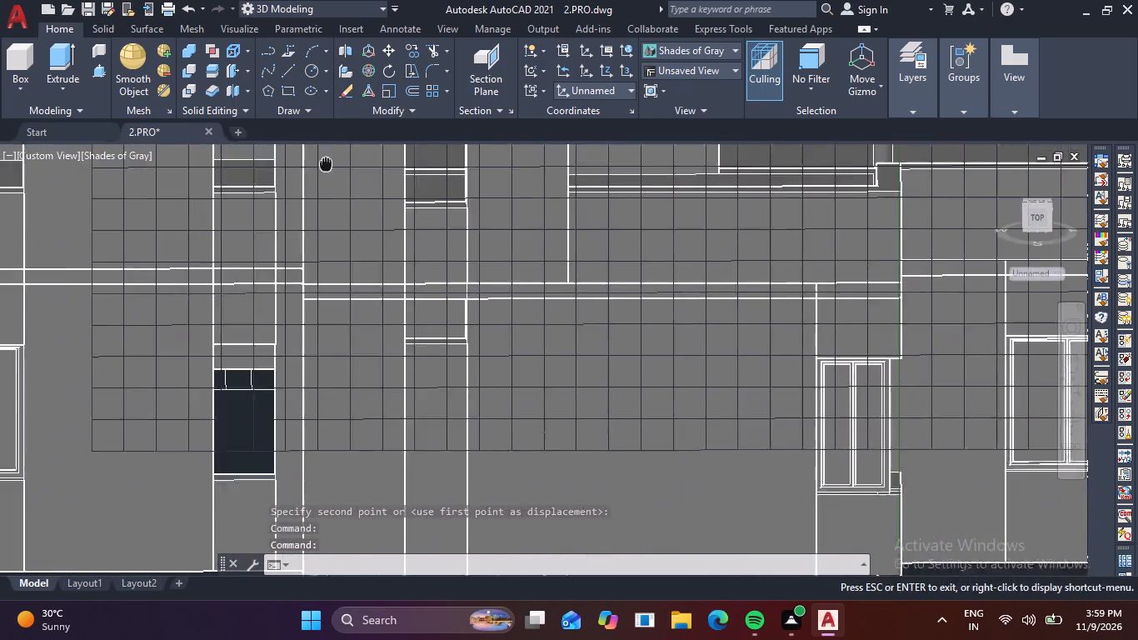
middle_drag(342, 150, 347, 145)
scroll(270, 372, up, 2)
shift+middle_drag(330, 349, 330, 347)
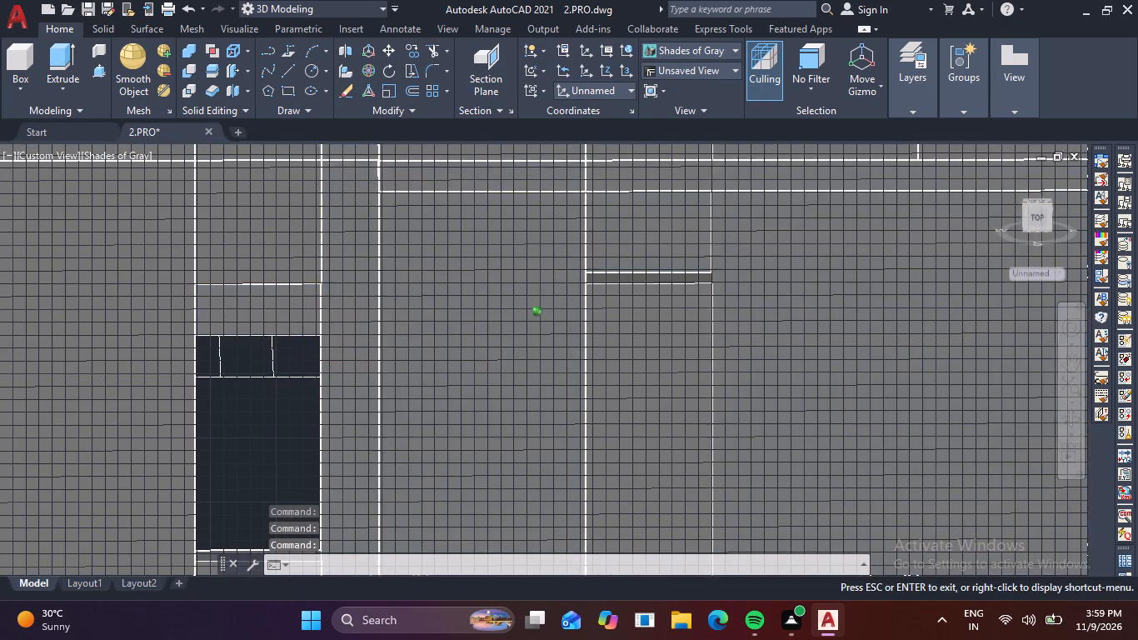
shift+middle_drag(330, 347, 308, 350)
scroll(286, 333, down, 1)
middle_drag(300, 336, 666, 251)
scroll(391, 208, up, 1)
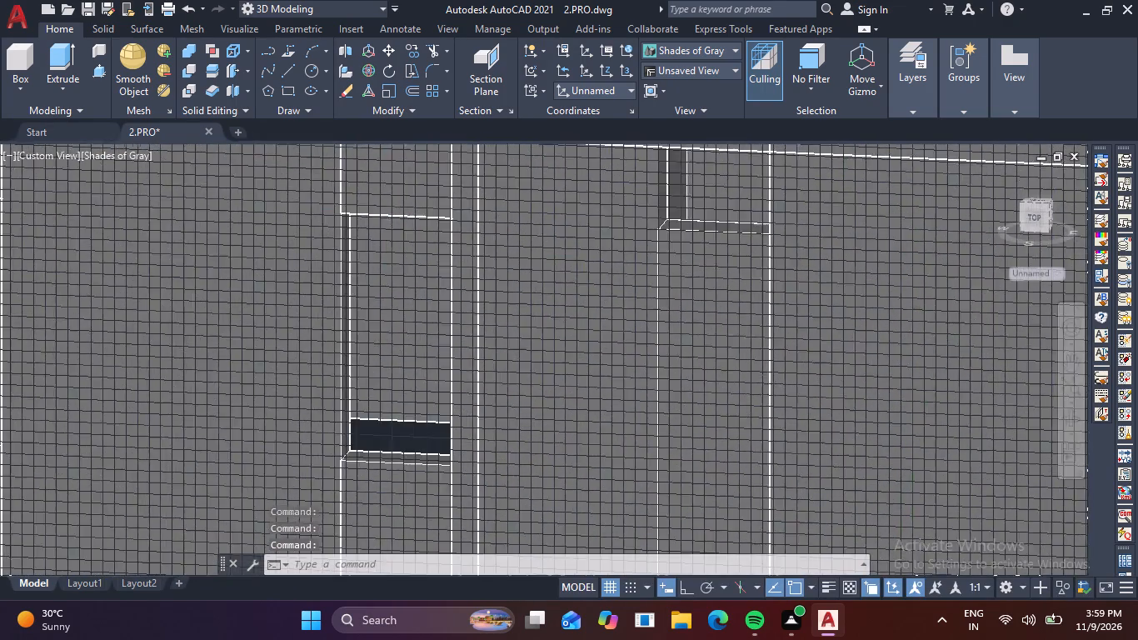
scroll(391, 205, up, 1)
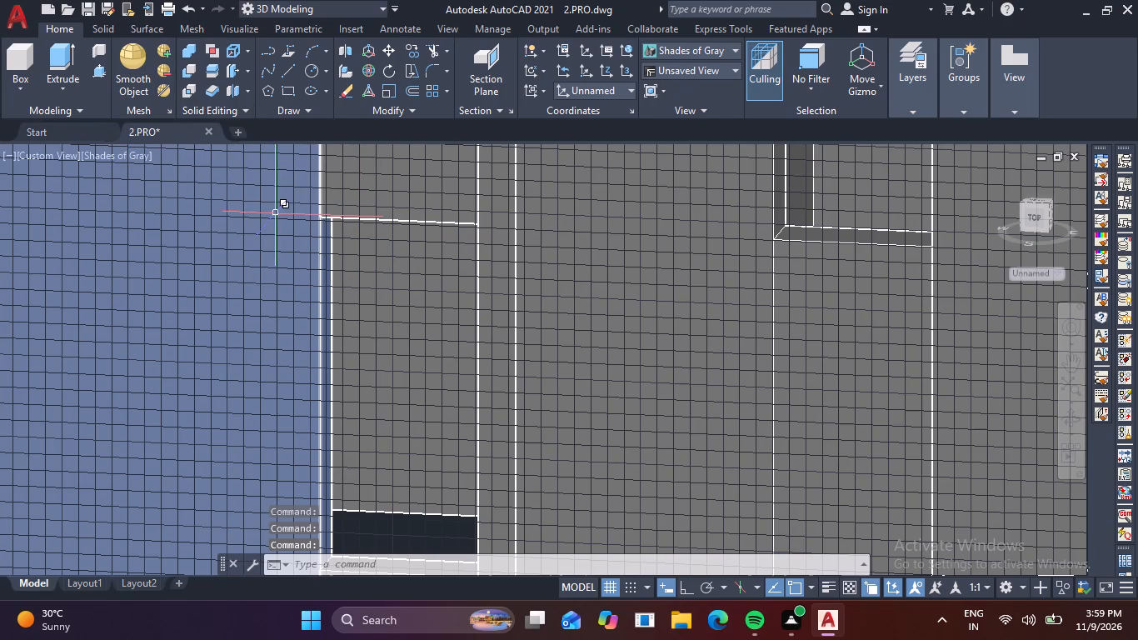
key(F8)
key(F8)
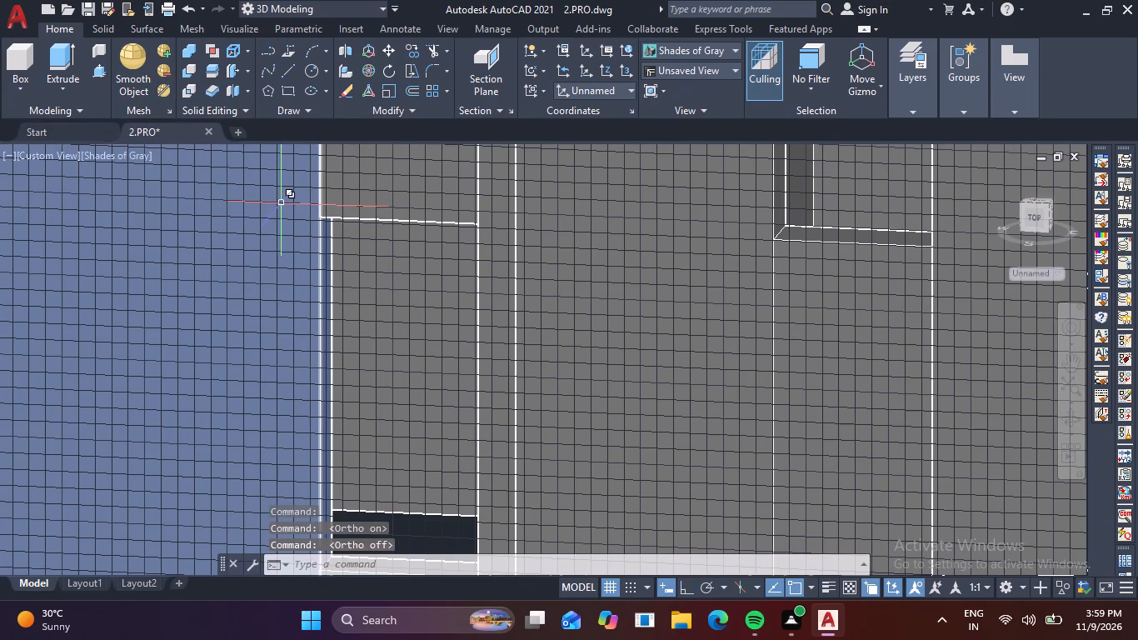
key(F7)
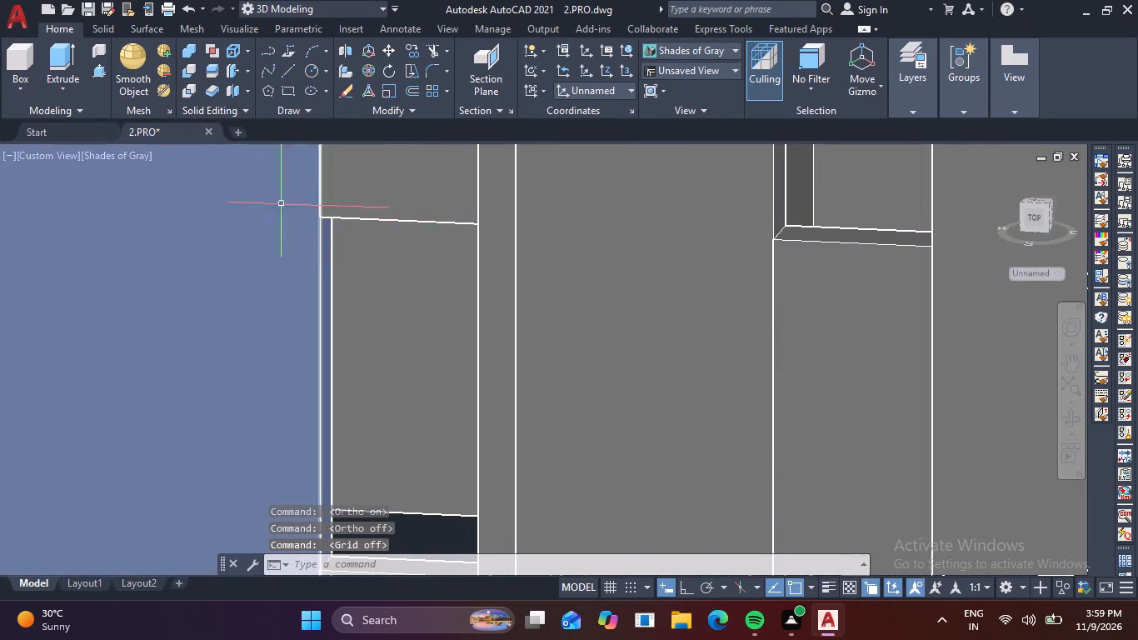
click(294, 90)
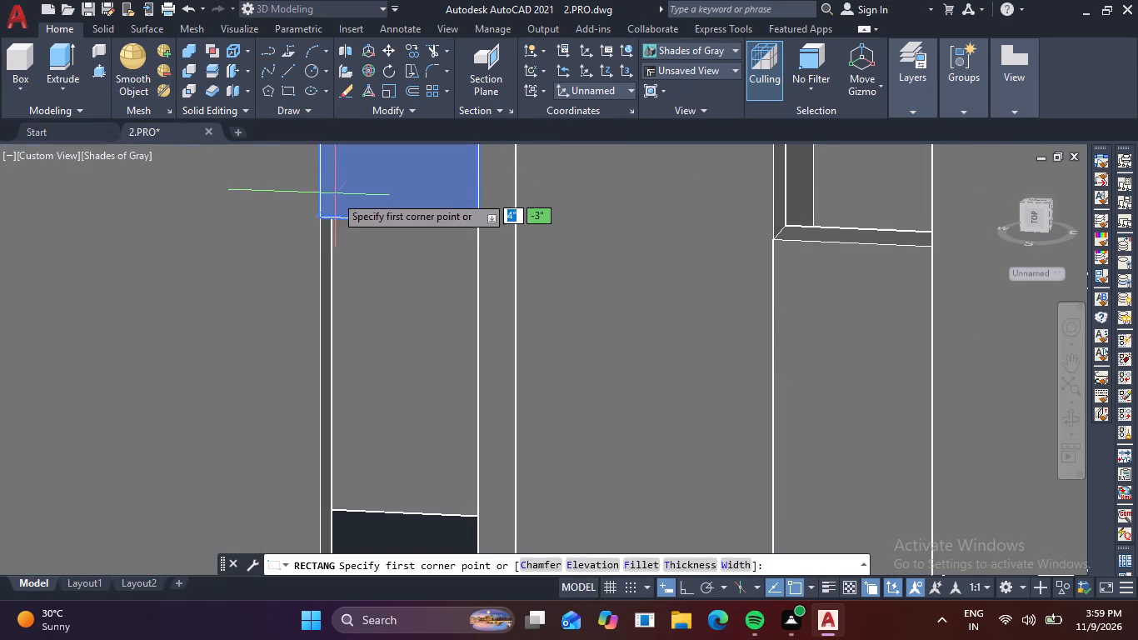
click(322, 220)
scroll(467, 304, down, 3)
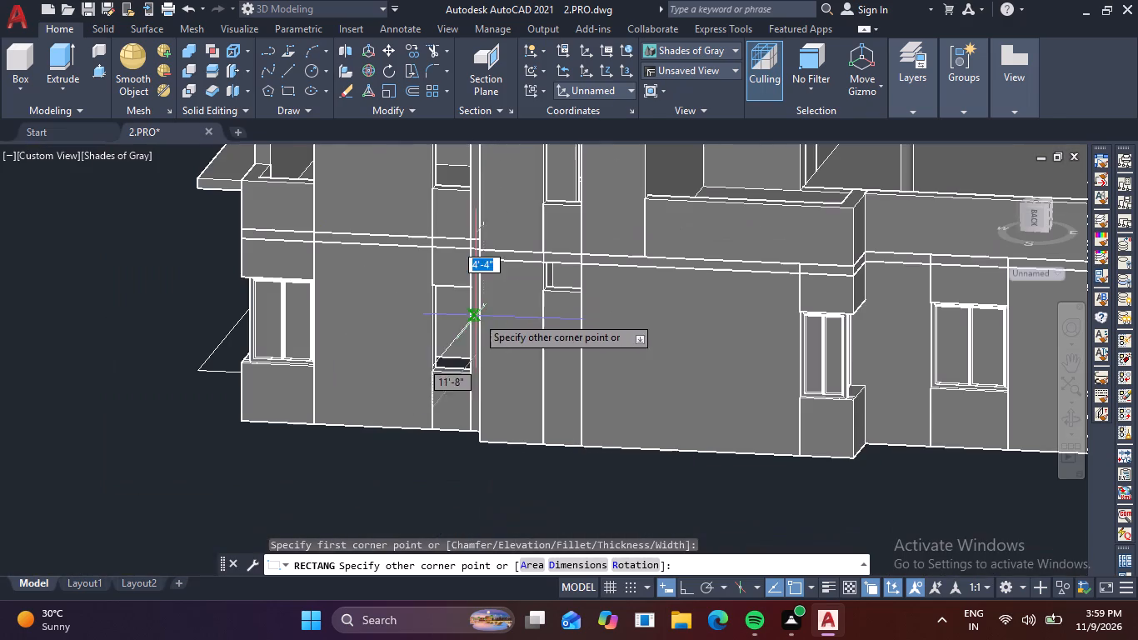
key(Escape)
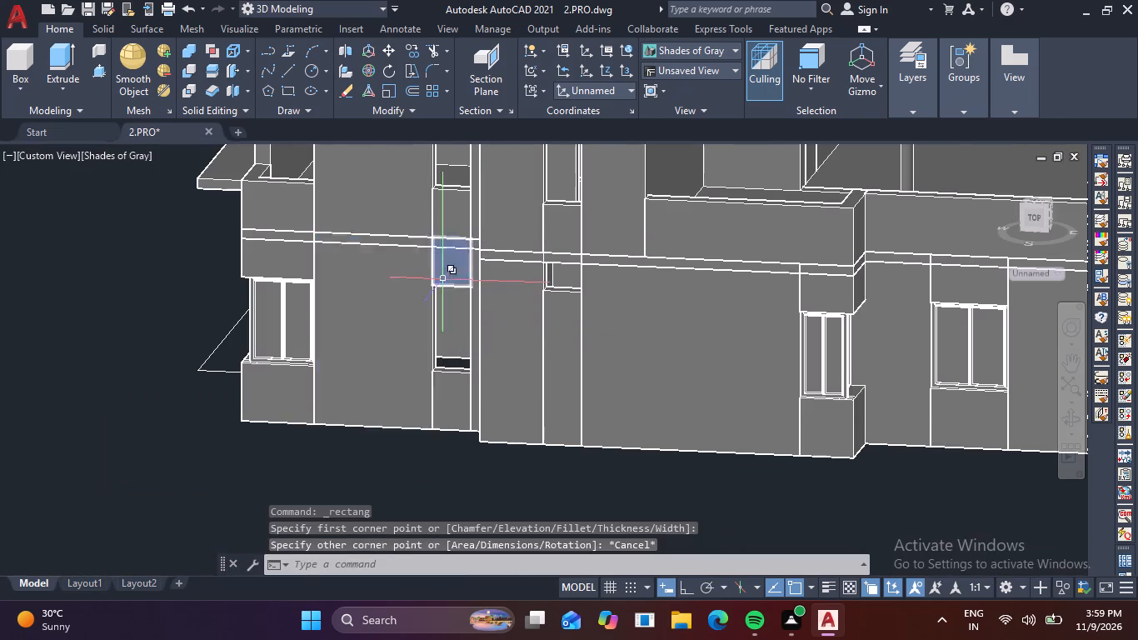
Draw a 2' wide rectangle over the narrow empty ground-floor opening, from its upper corner to the diagonally opposite sill corner.
scroll(443, 277, up, 2)
key(space)
scroll(408, 285, up, 3)
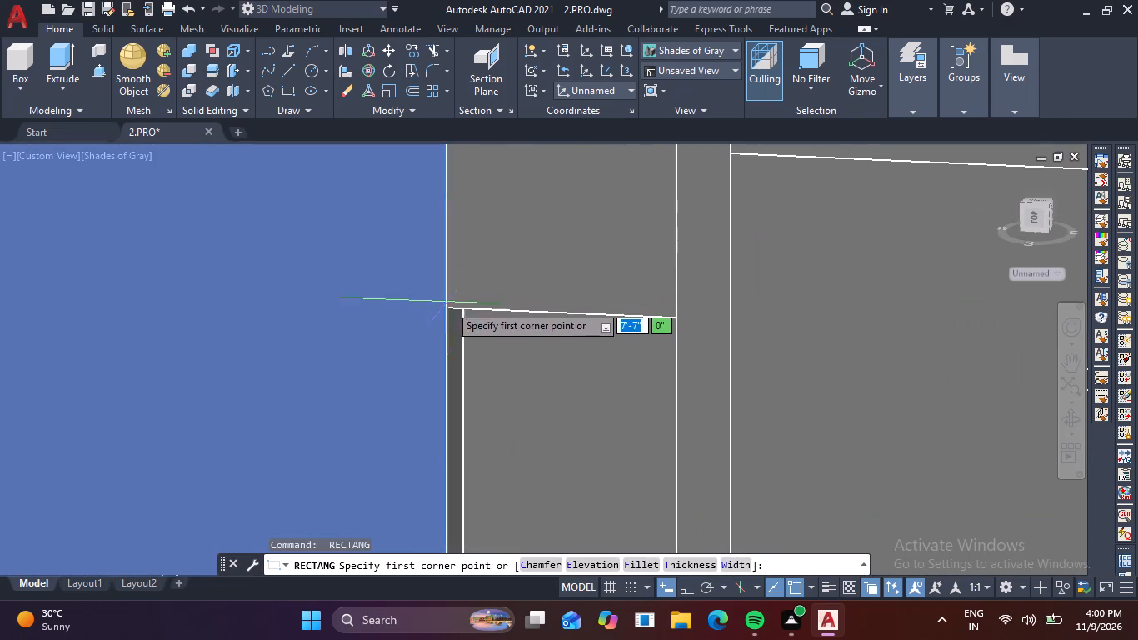
click(451, 306)
scroll(558, 406, down, 2)
middle_drag(562, 416, 440, 227)
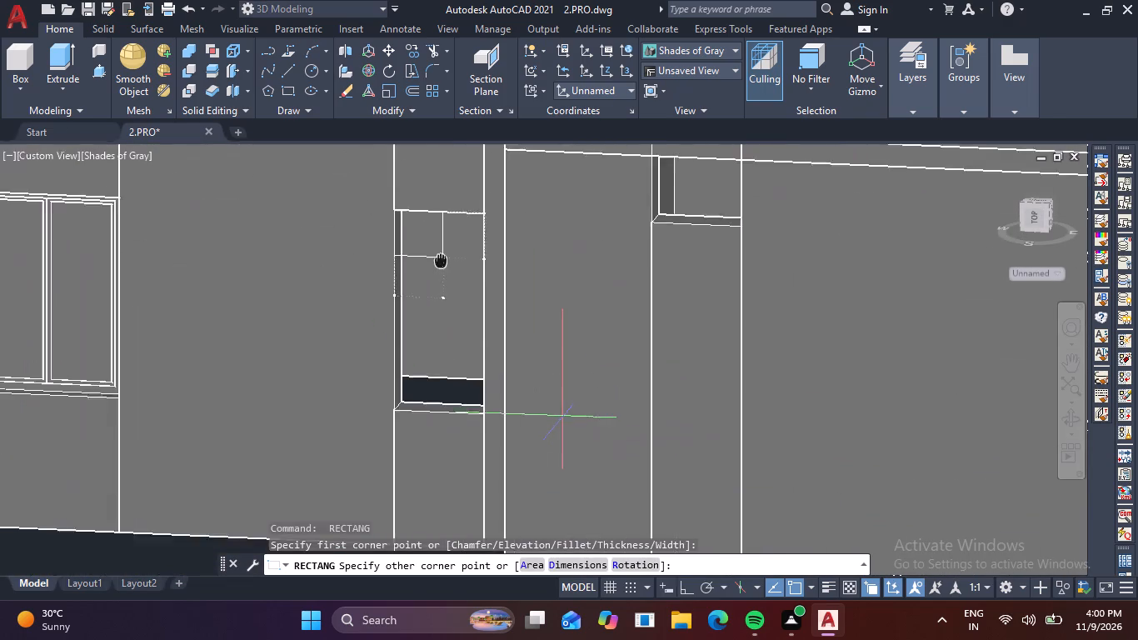
middle_drag(440, 227, 443, 211)
scroll(487, 391, up, 3)
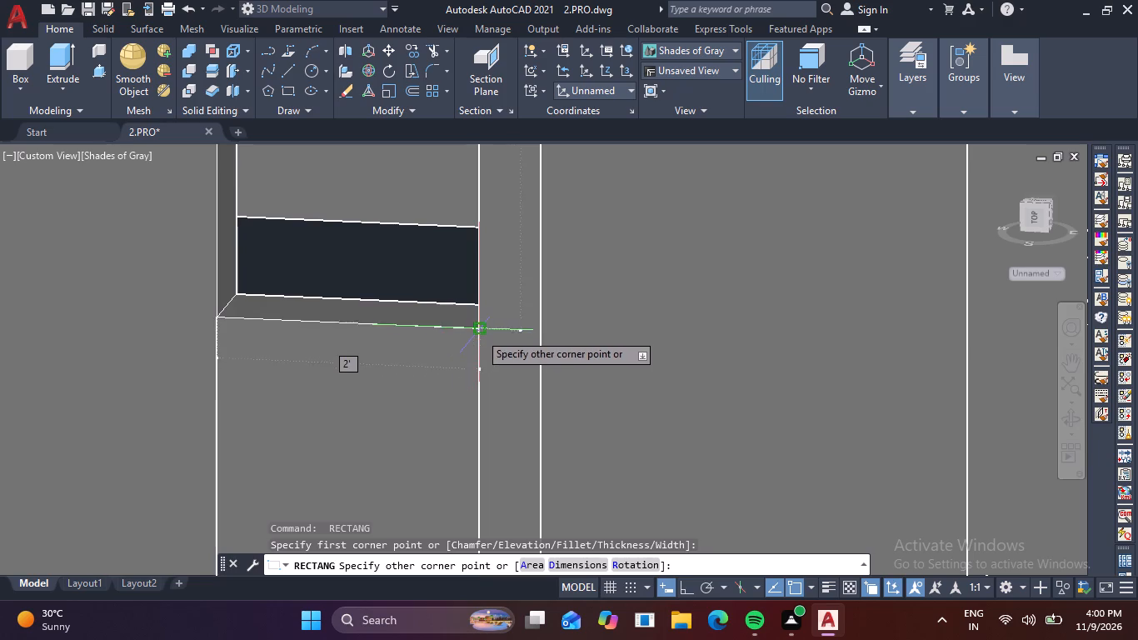
click(480, 331)
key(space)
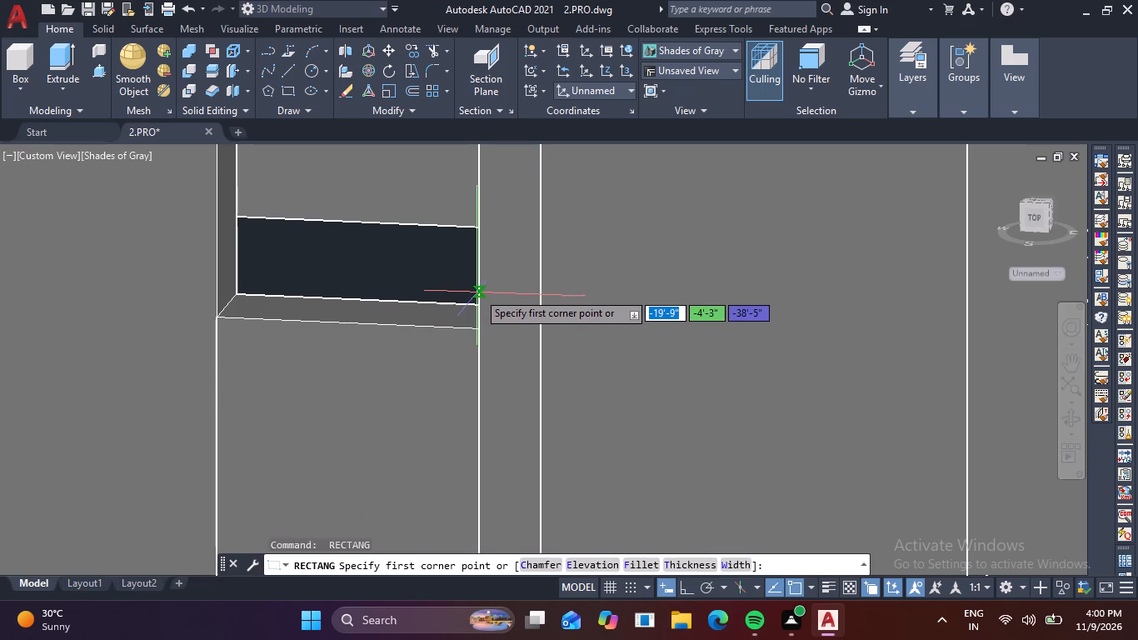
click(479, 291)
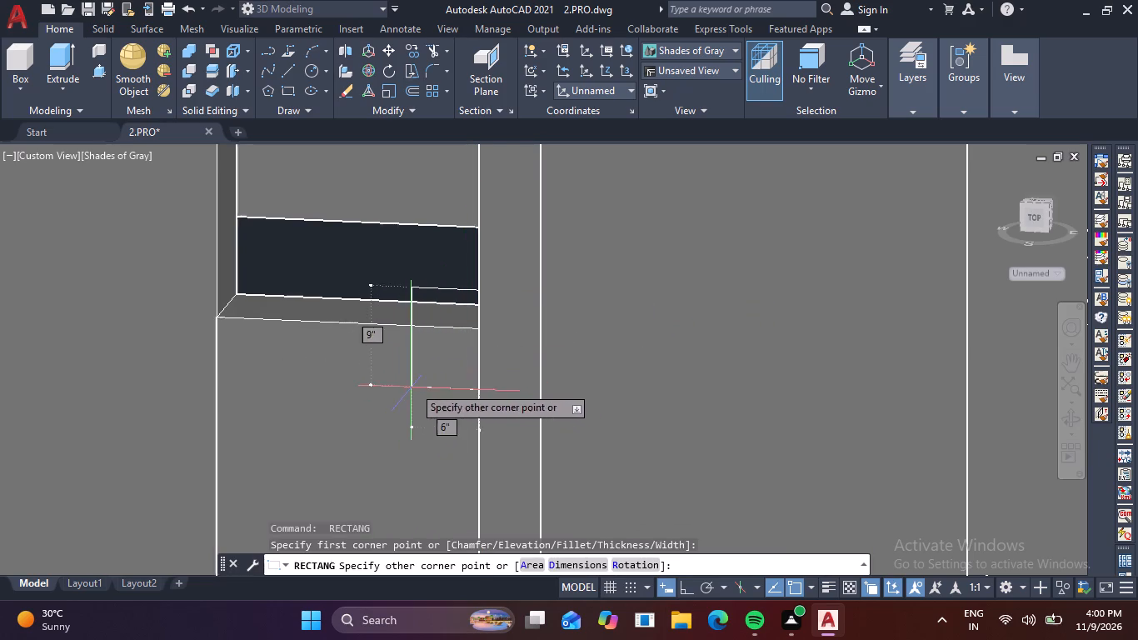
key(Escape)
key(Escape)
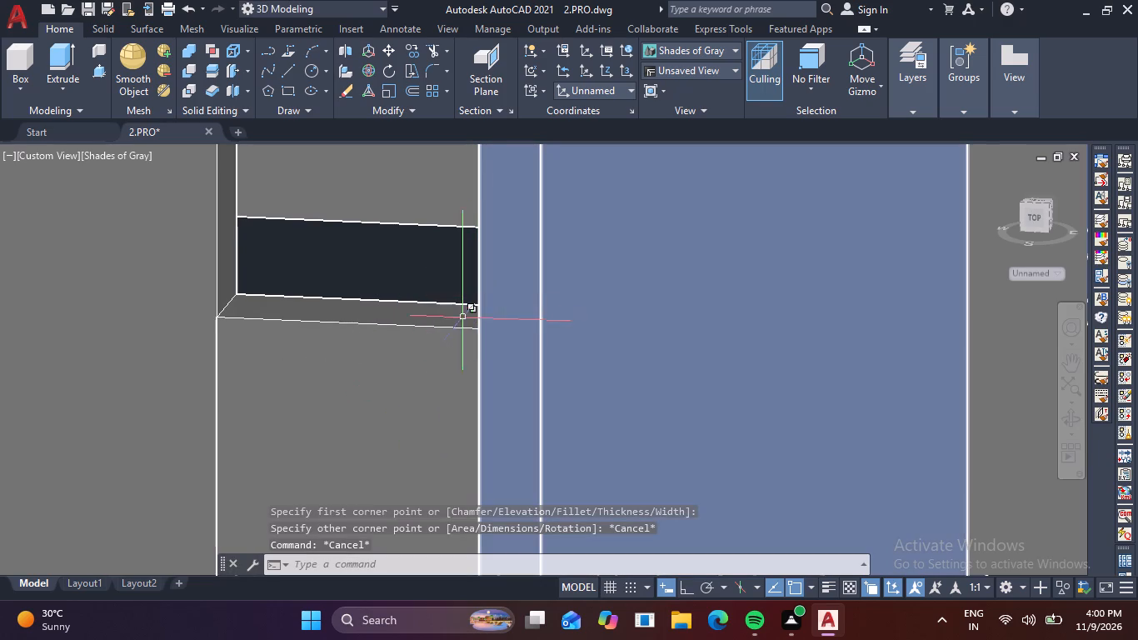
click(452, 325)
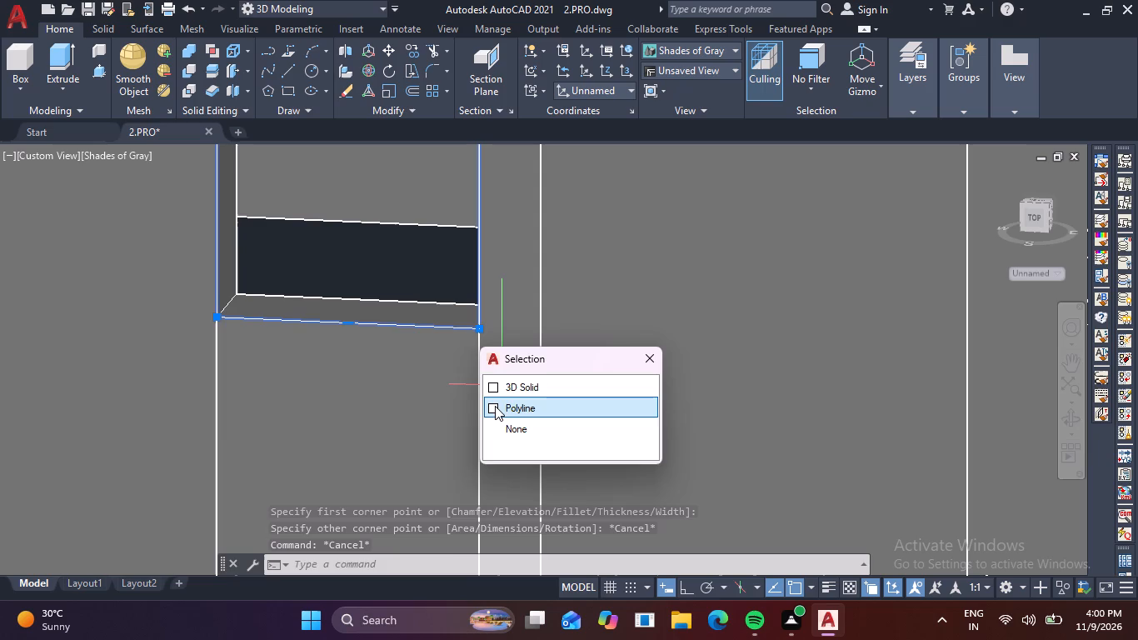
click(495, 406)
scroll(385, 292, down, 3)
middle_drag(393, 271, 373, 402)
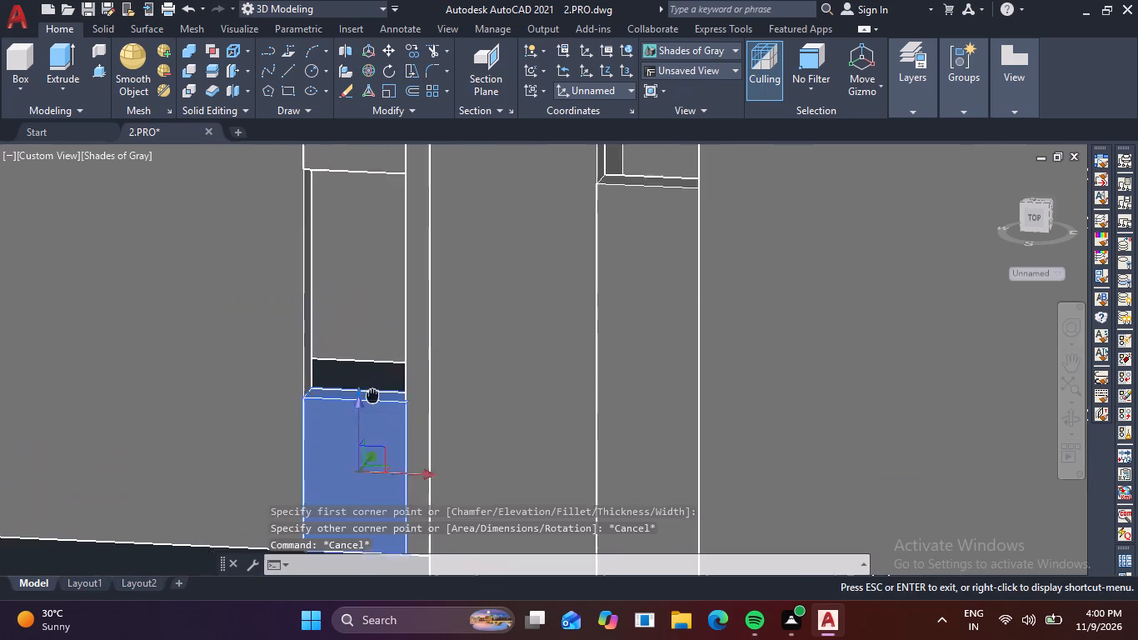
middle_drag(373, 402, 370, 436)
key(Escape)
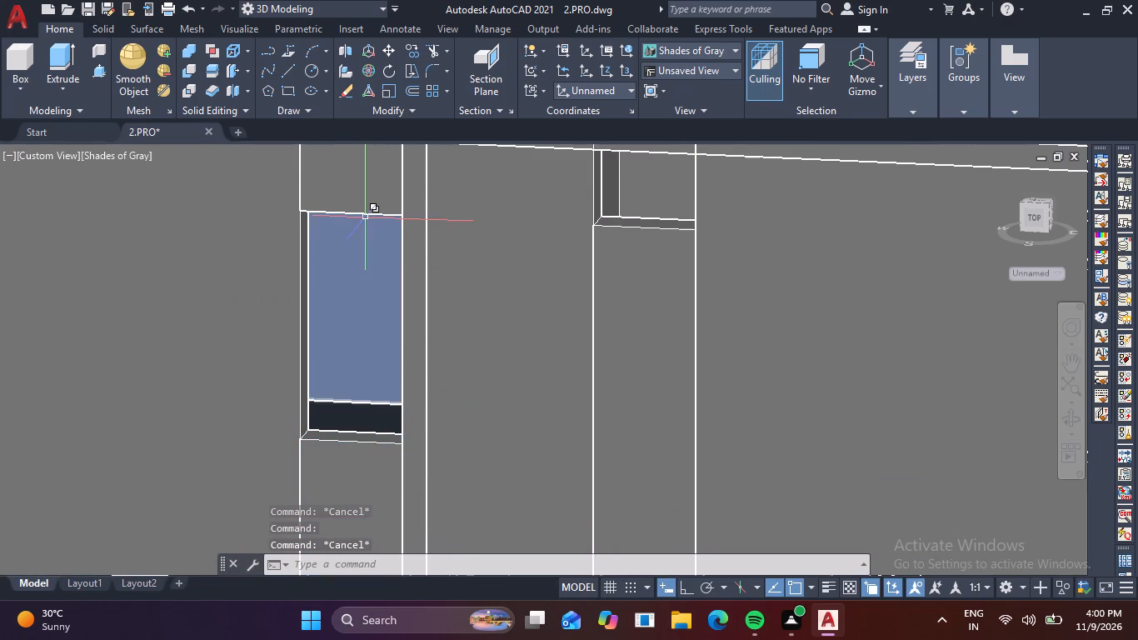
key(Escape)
Move the rectangle polyline from the narrow opening into the empty space in front of the house, and turn the grid on.
click(369, 214)
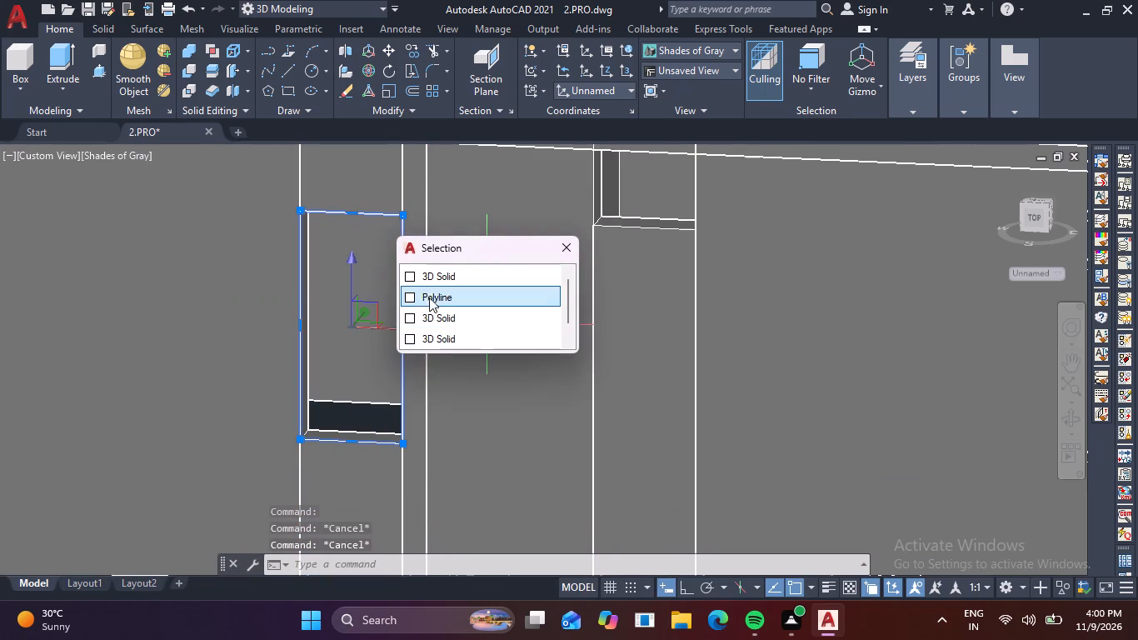
click(419, 294)
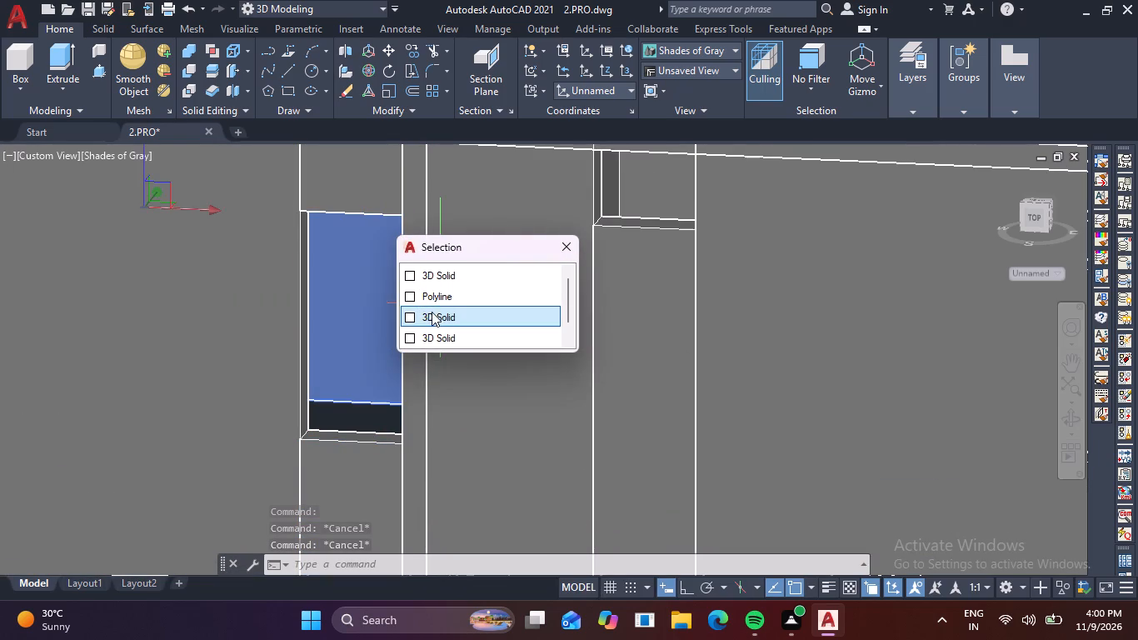
click(423, 298)
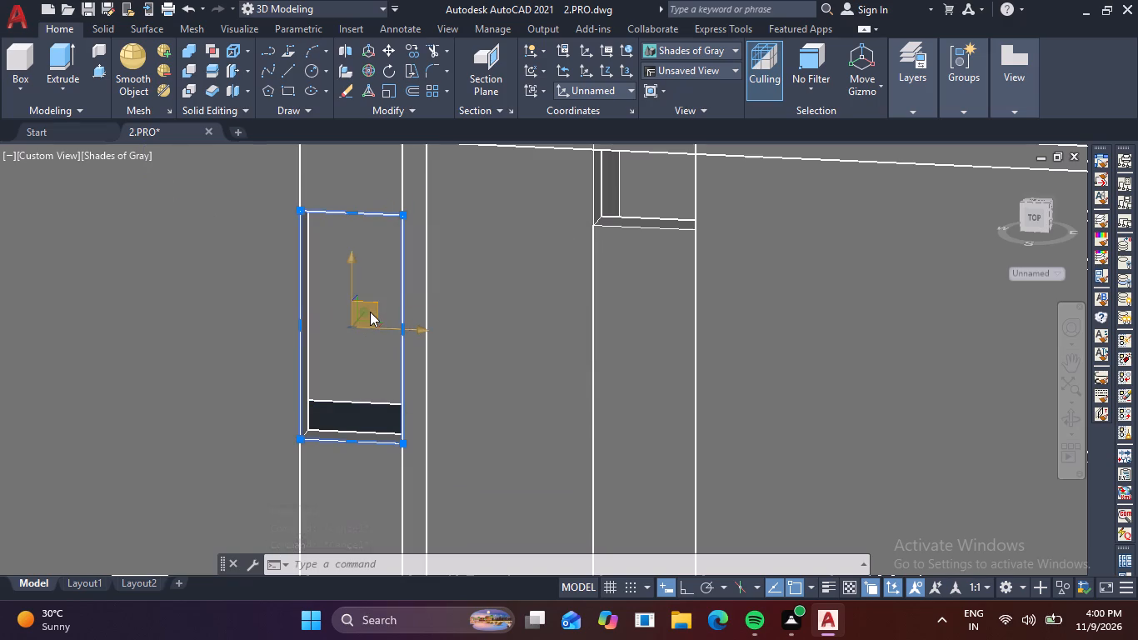
drag(365, 307, 352, 327)
scroll(223, 442, down, 3)
middle_drag(227, 441, 407, 240)
click(302, 403)
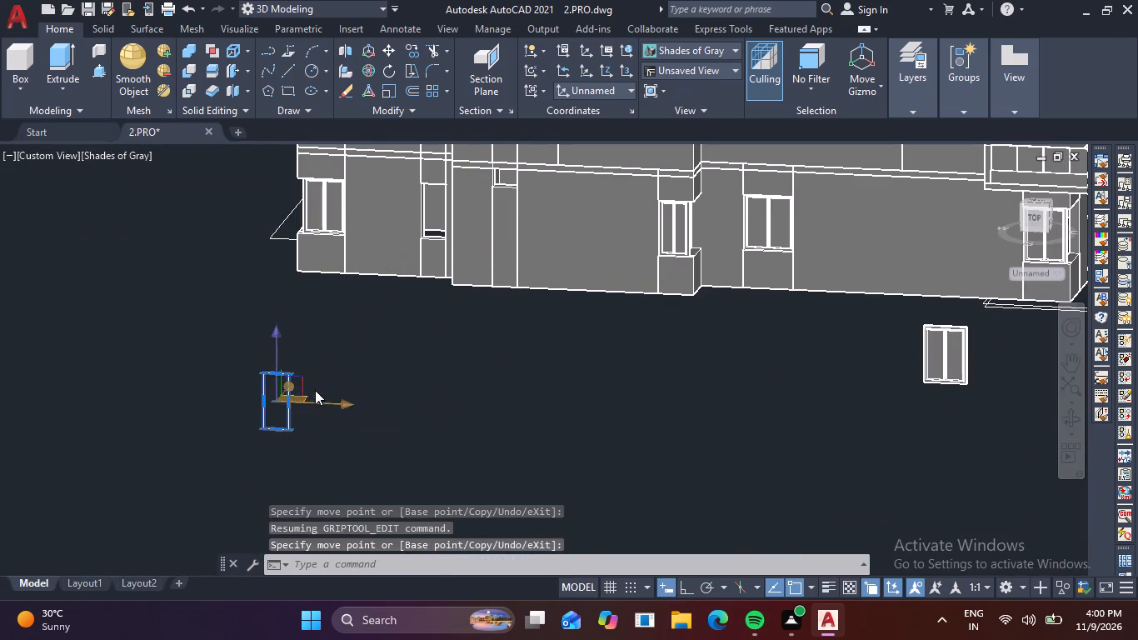
key(Escape)
key(F7)
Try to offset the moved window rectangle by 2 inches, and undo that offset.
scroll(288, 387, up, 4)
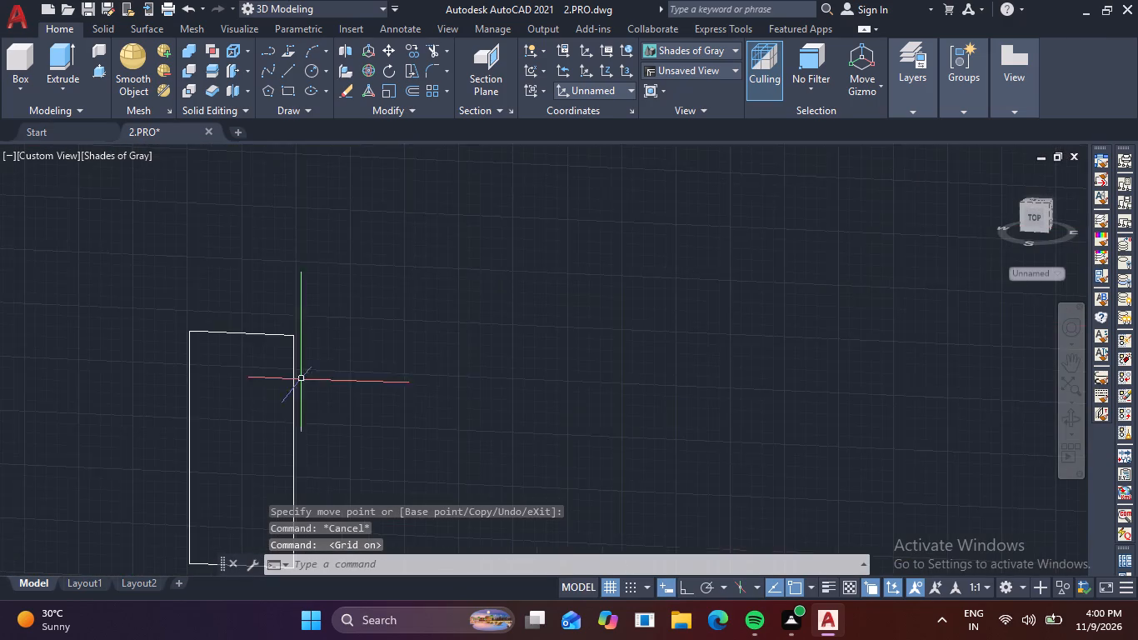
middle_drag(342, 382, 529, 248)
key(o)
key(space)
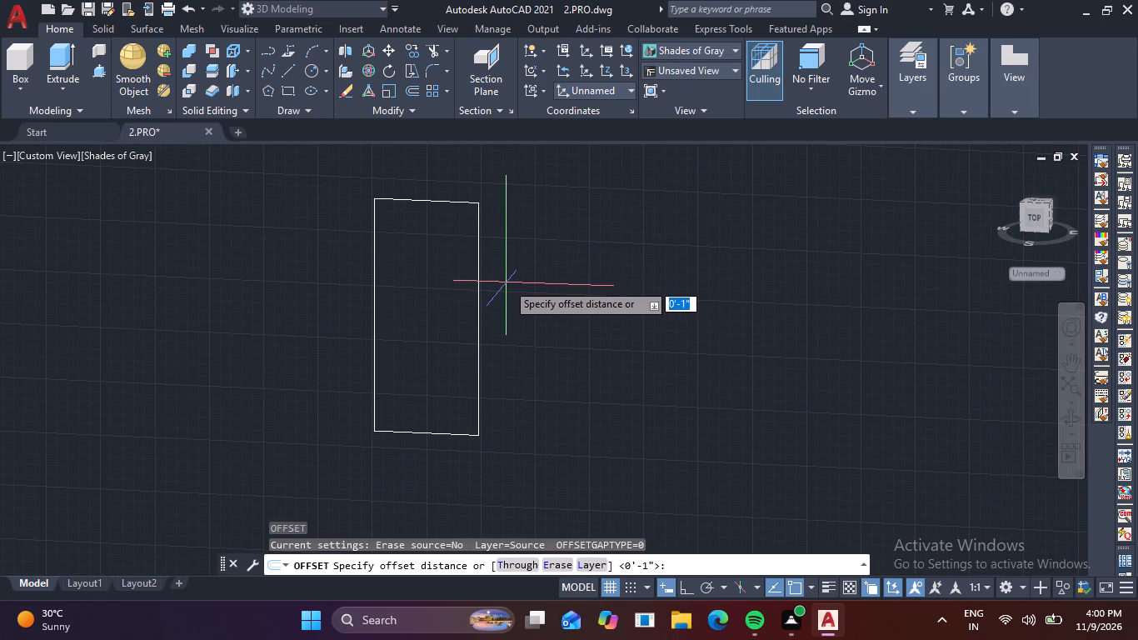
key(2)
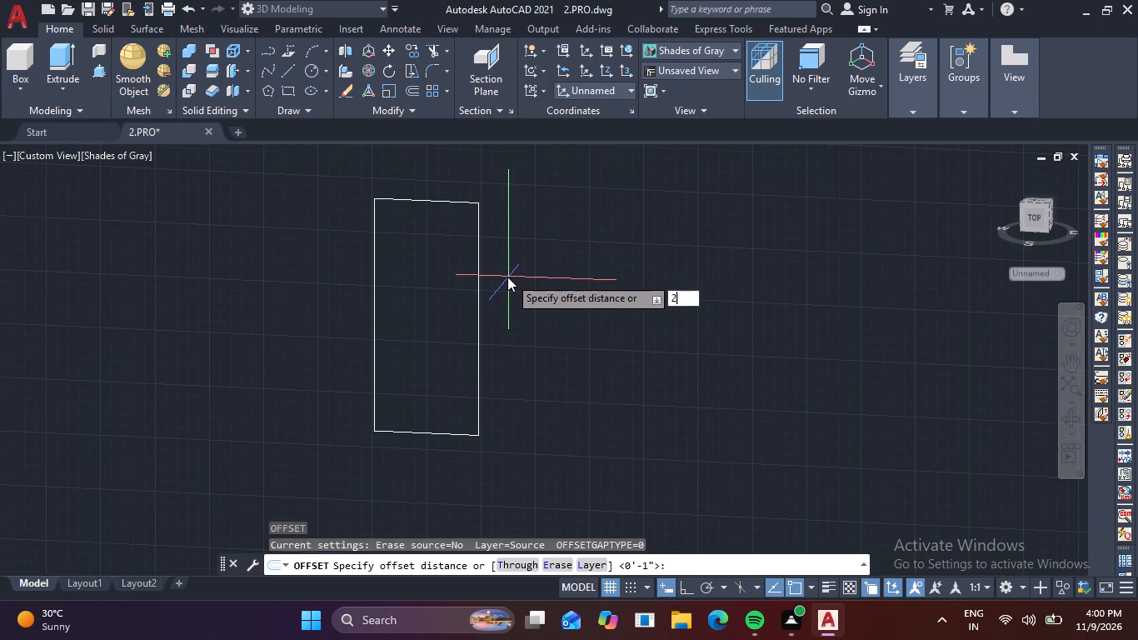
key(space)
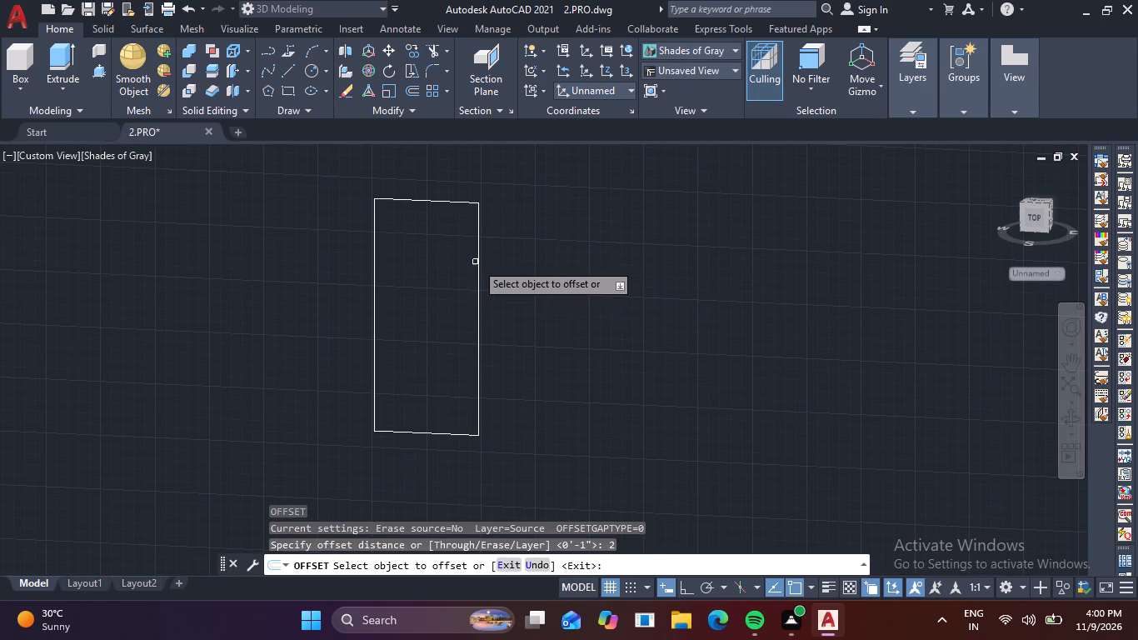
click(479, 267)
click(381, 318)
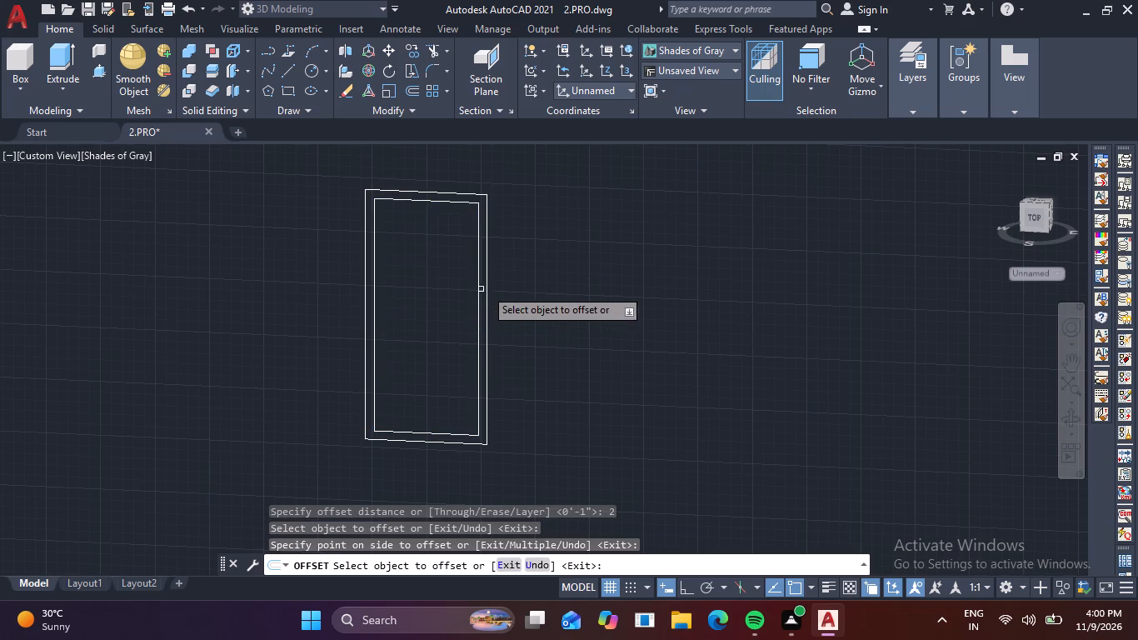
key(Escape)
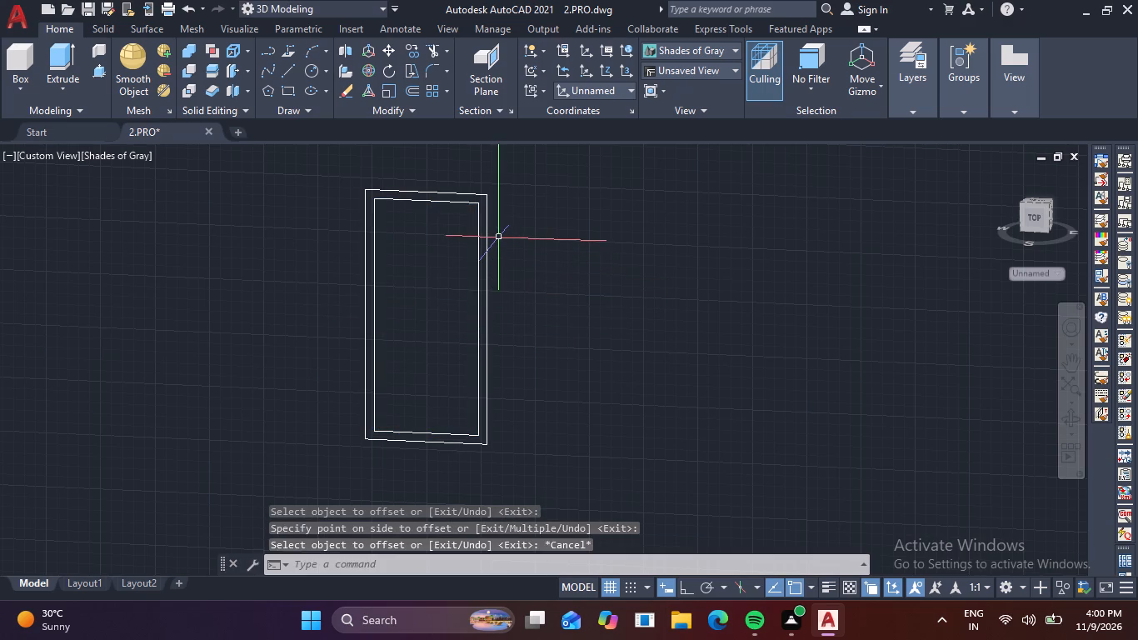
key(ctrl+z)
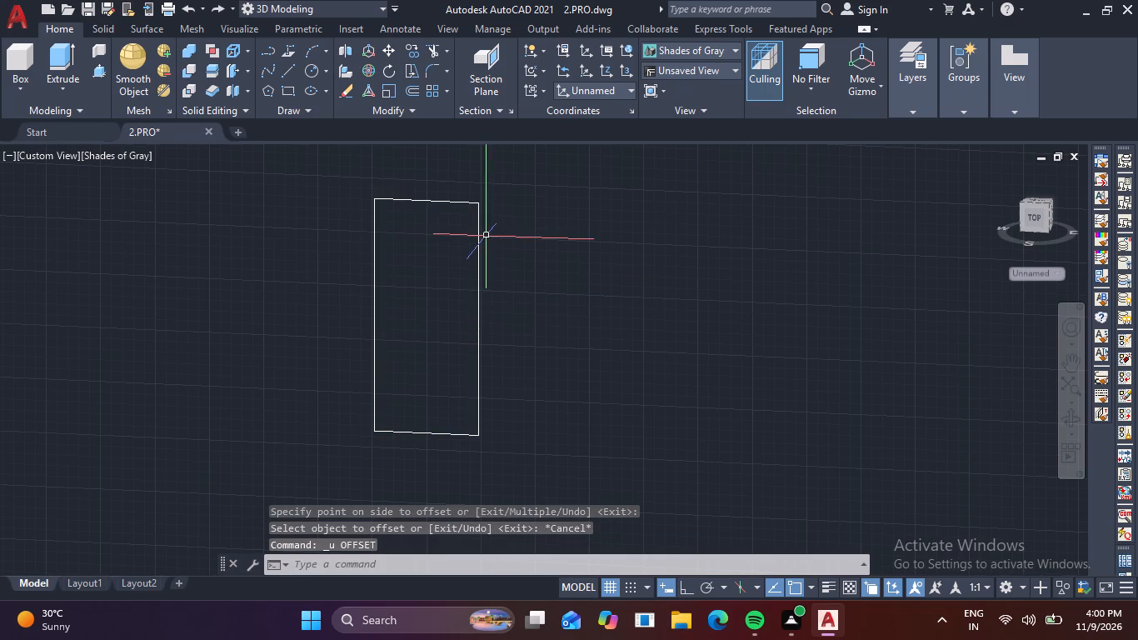
Offset the window rectangle 2 inches inward to outline the frame's inner edge.
text(o)
key(space)
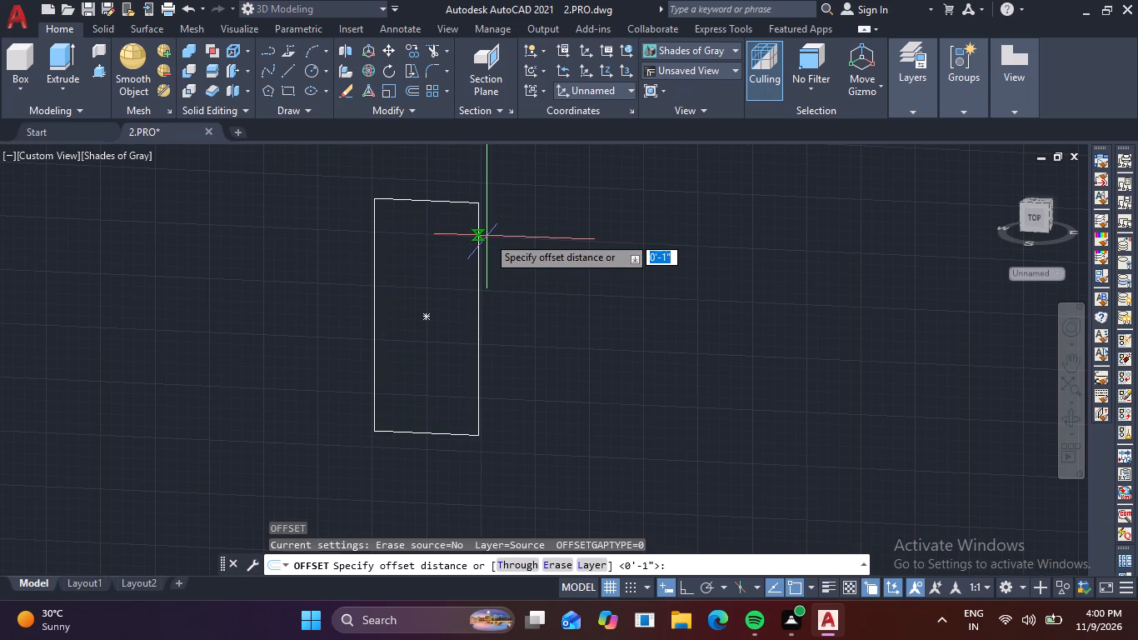
text(2)
key(space)
click(478, 226)
click(431, 274)
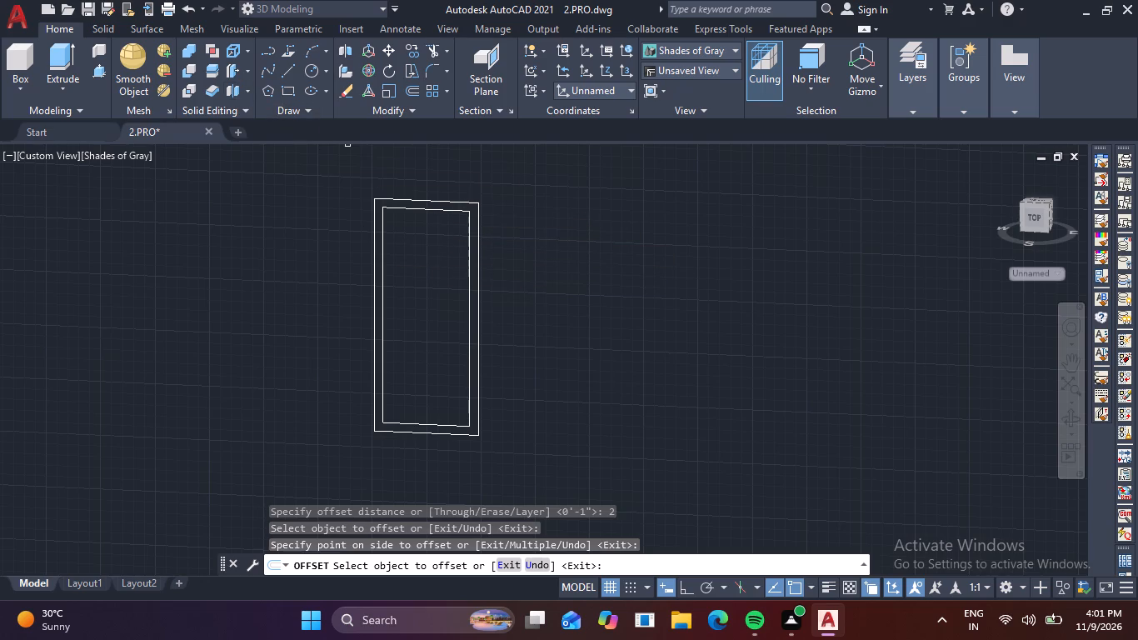
key(Escape)
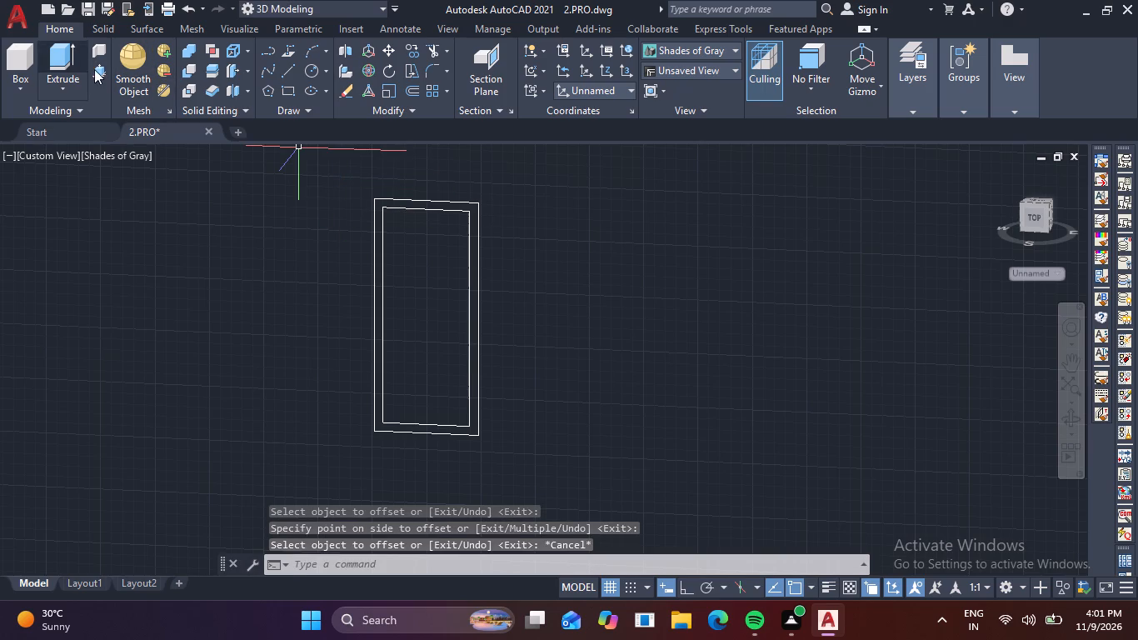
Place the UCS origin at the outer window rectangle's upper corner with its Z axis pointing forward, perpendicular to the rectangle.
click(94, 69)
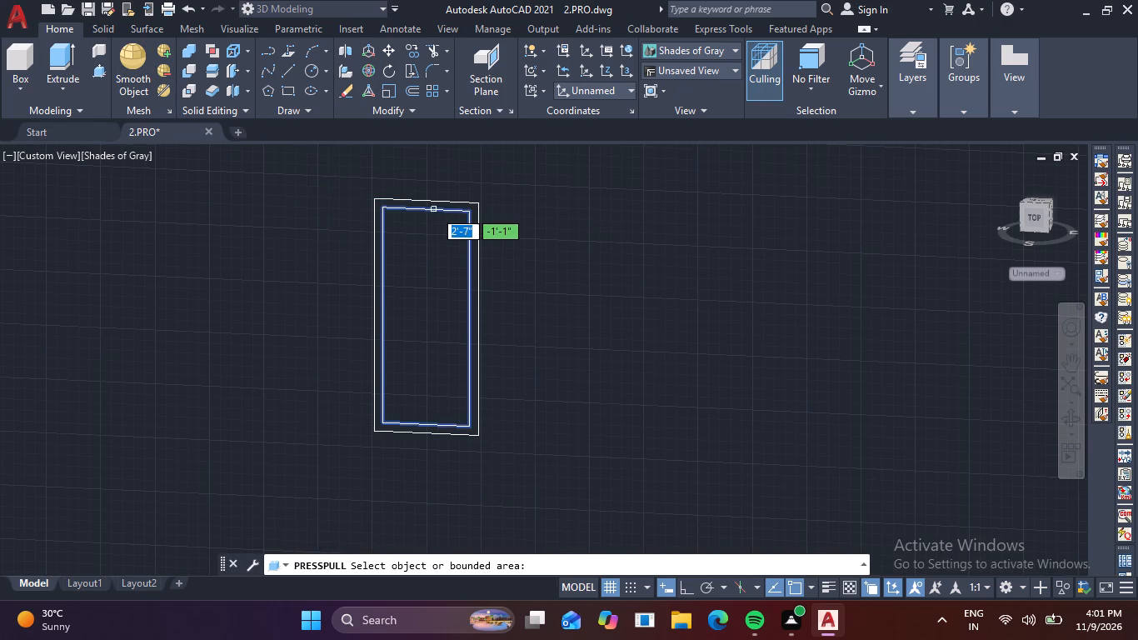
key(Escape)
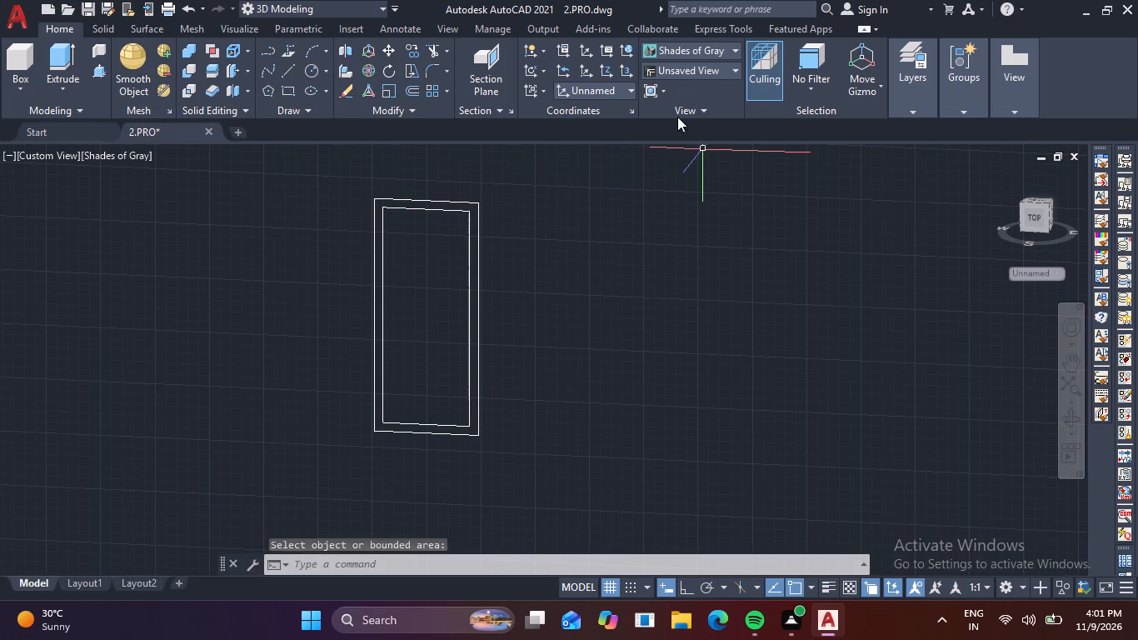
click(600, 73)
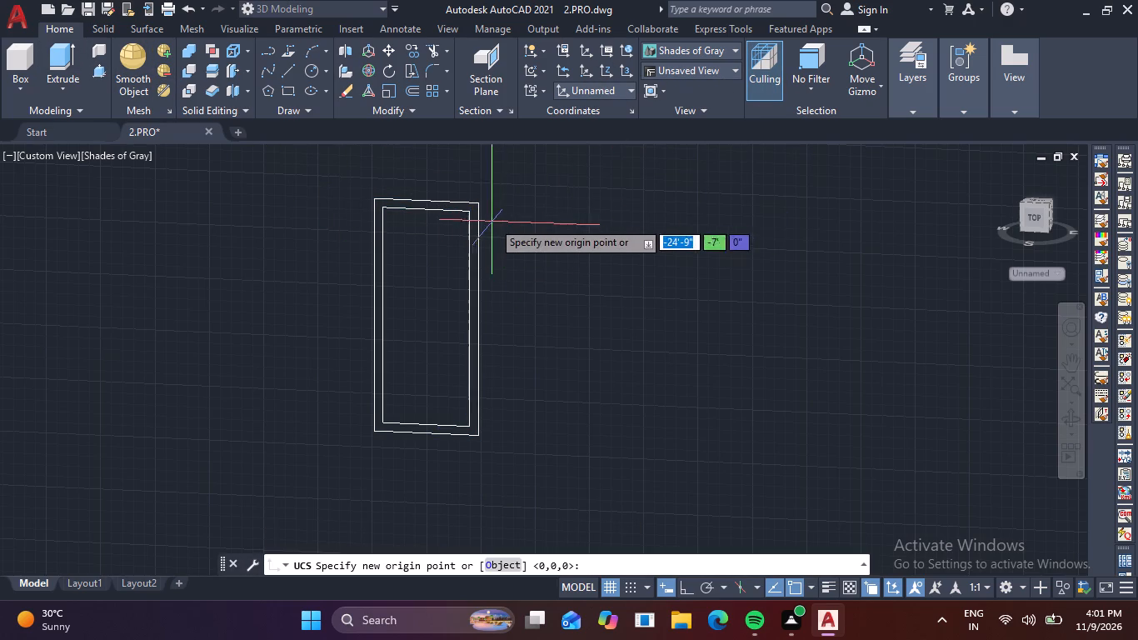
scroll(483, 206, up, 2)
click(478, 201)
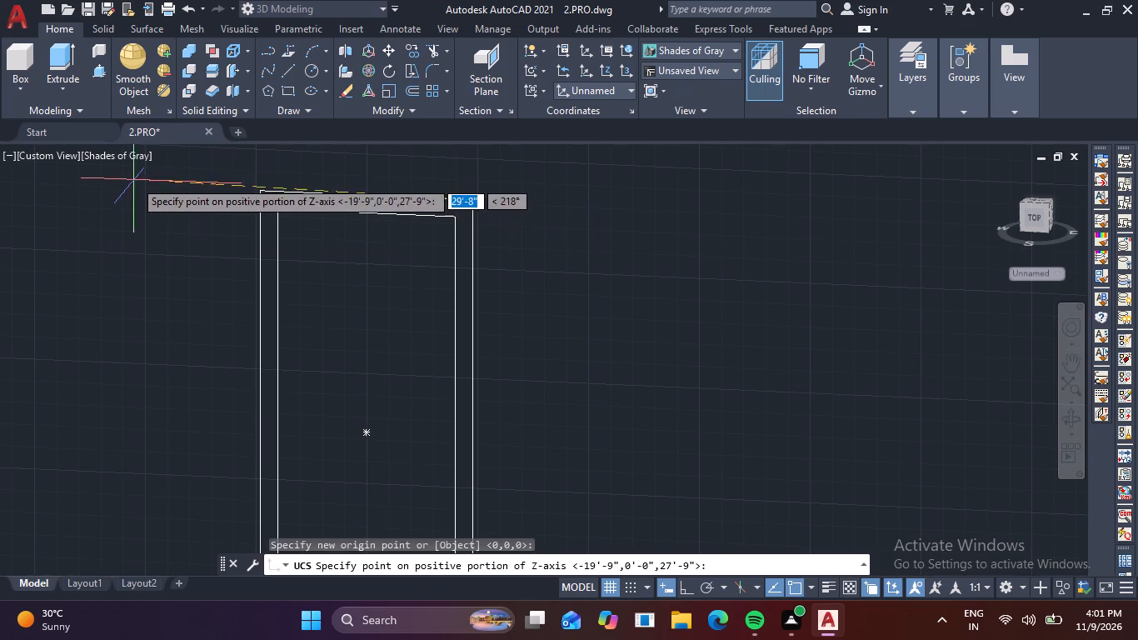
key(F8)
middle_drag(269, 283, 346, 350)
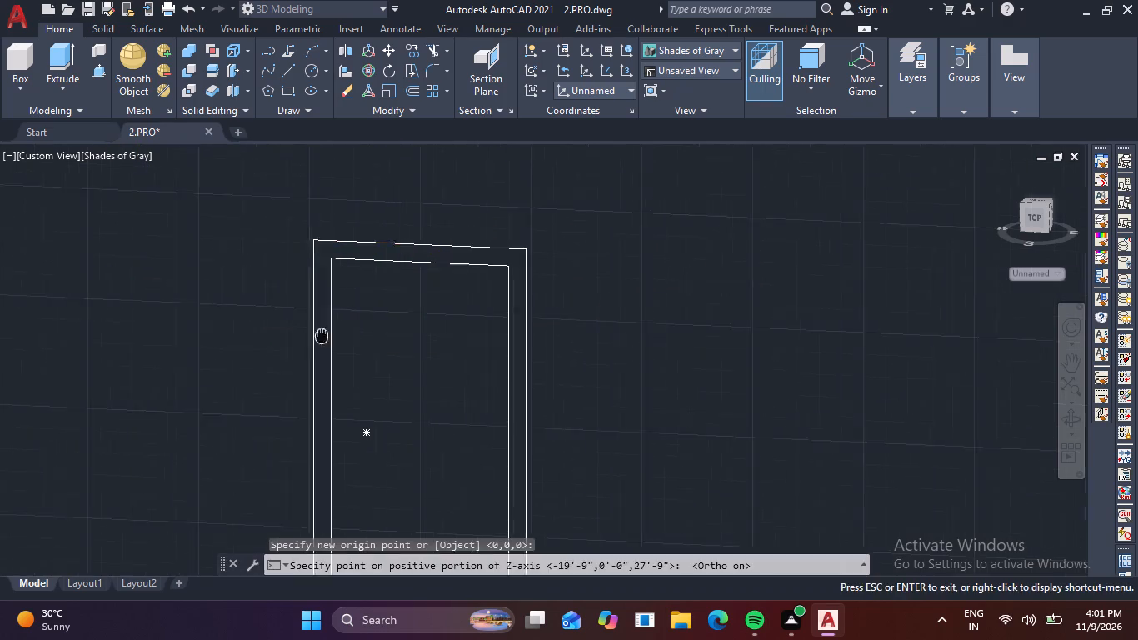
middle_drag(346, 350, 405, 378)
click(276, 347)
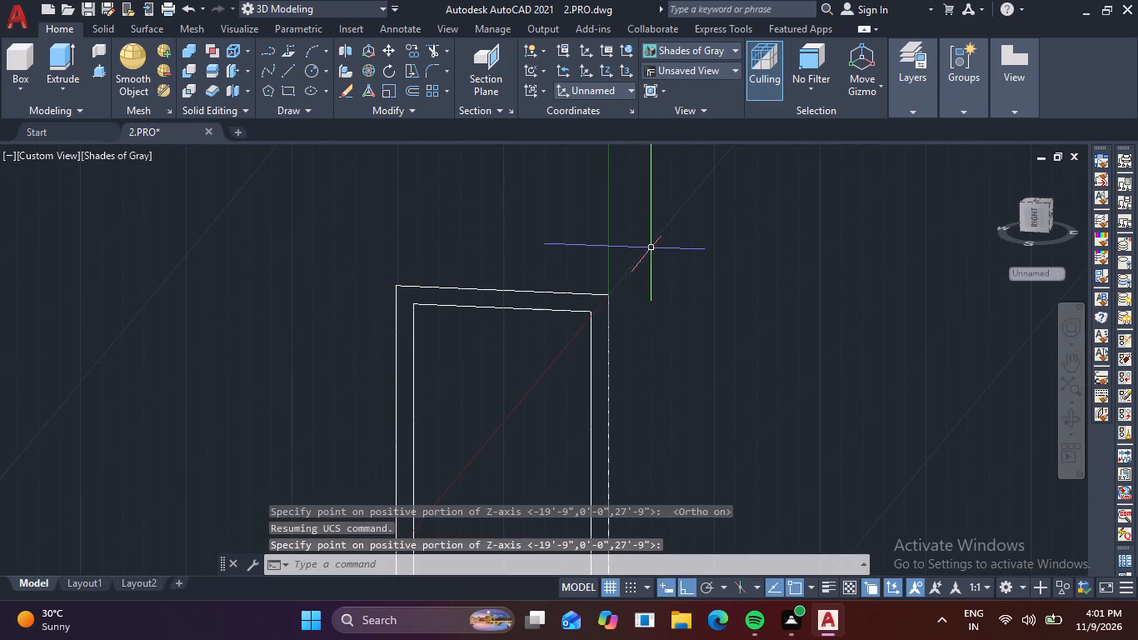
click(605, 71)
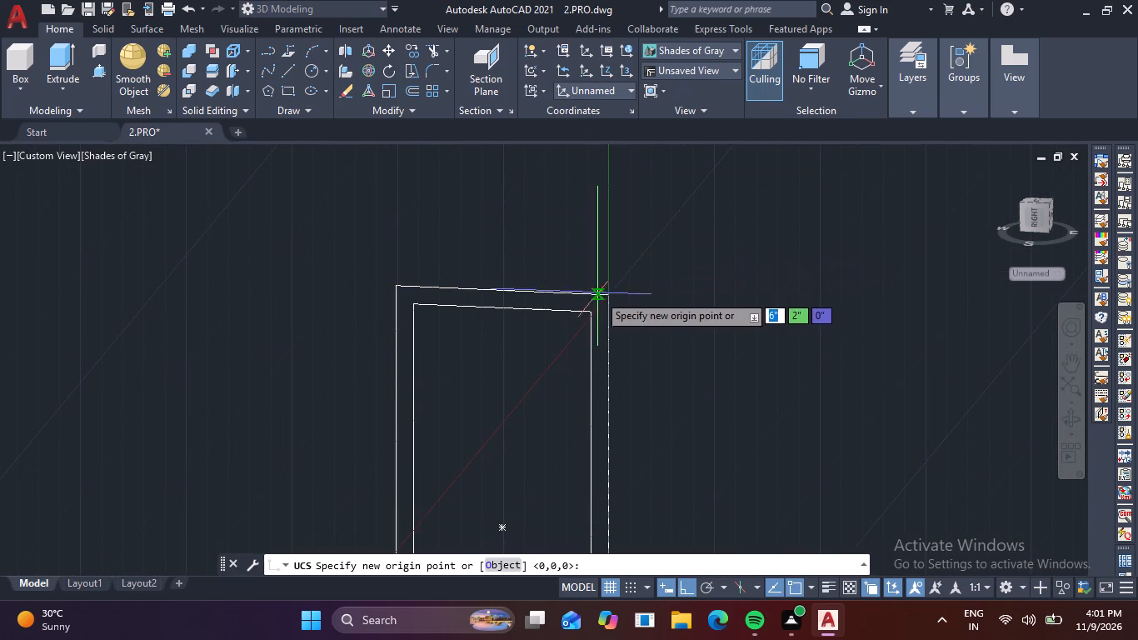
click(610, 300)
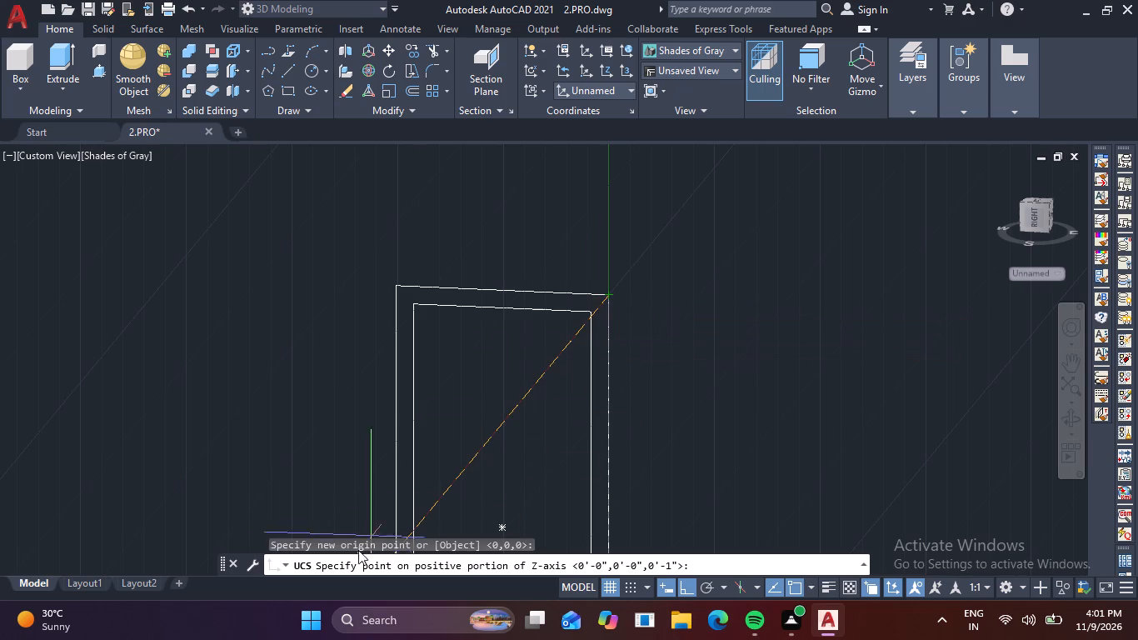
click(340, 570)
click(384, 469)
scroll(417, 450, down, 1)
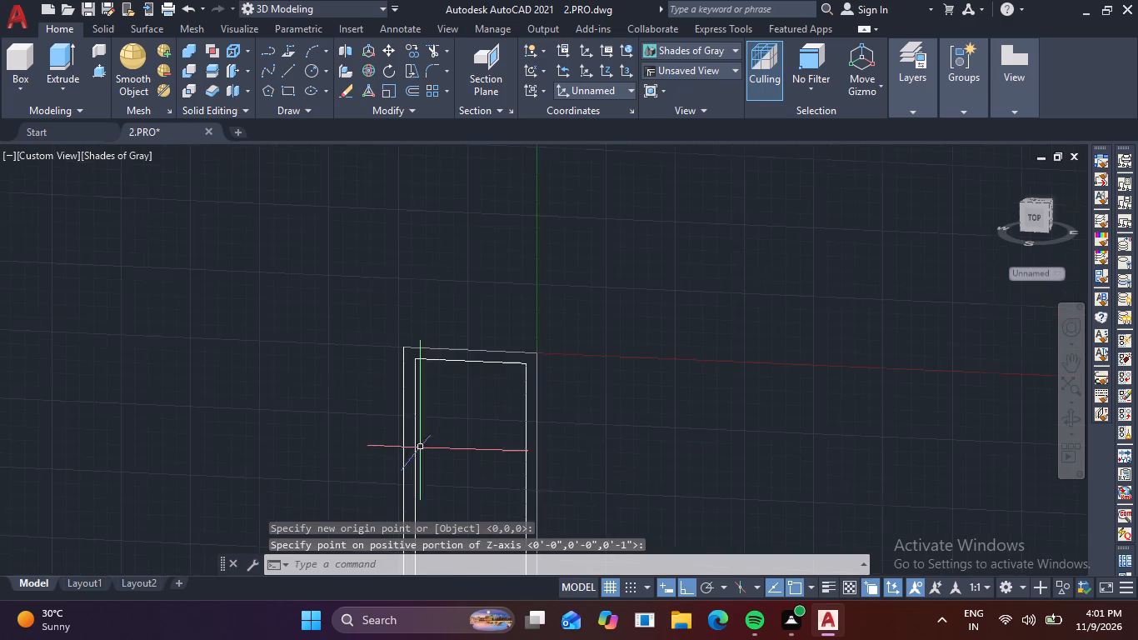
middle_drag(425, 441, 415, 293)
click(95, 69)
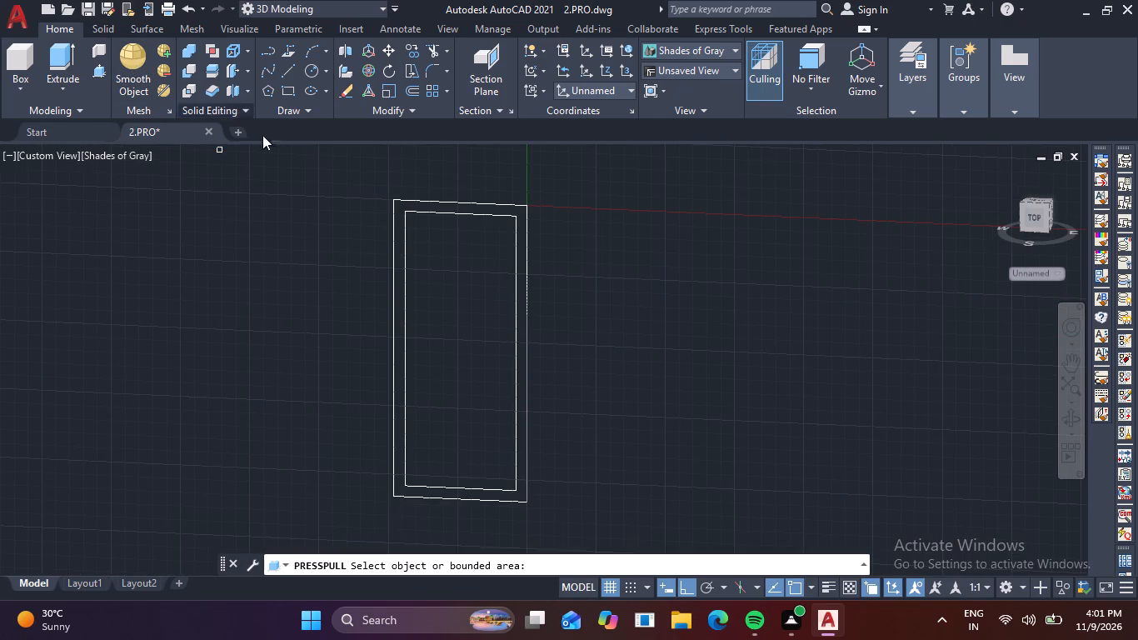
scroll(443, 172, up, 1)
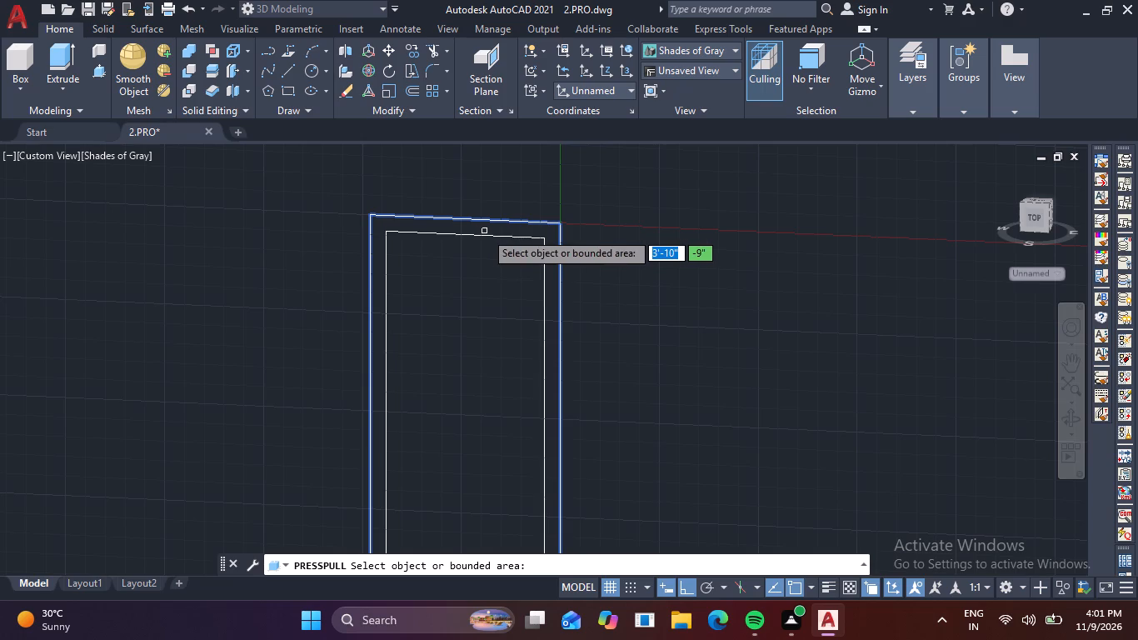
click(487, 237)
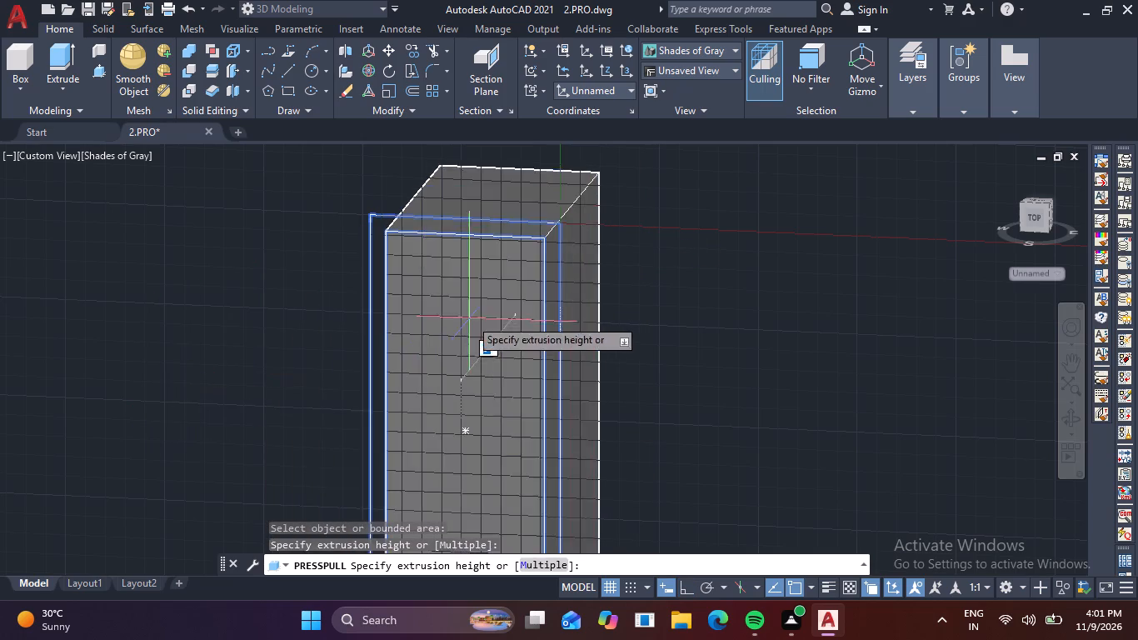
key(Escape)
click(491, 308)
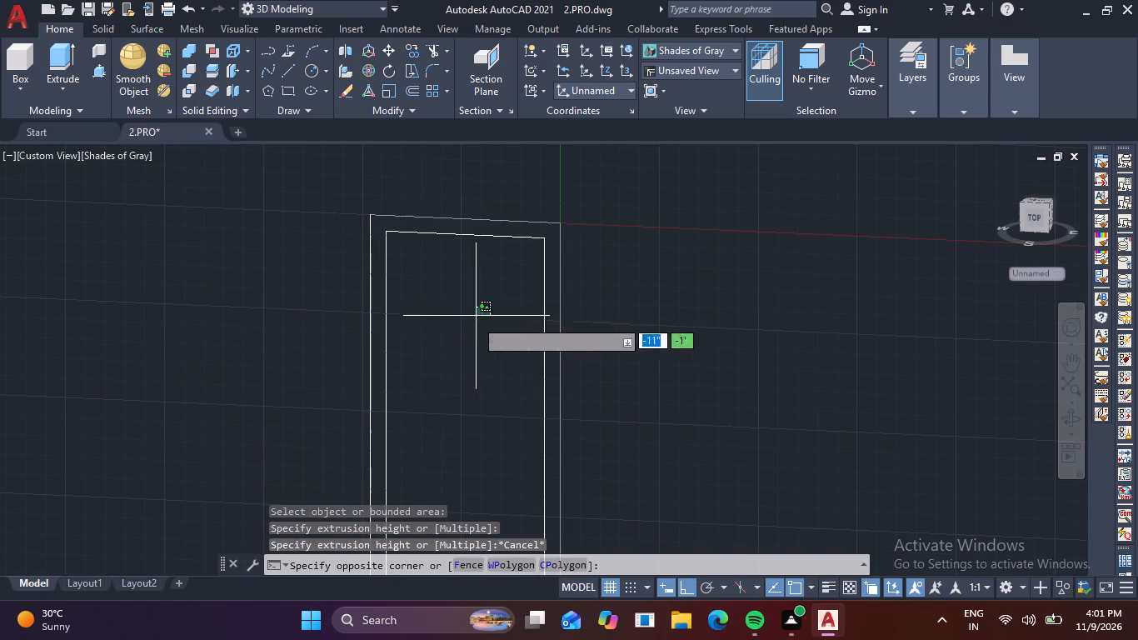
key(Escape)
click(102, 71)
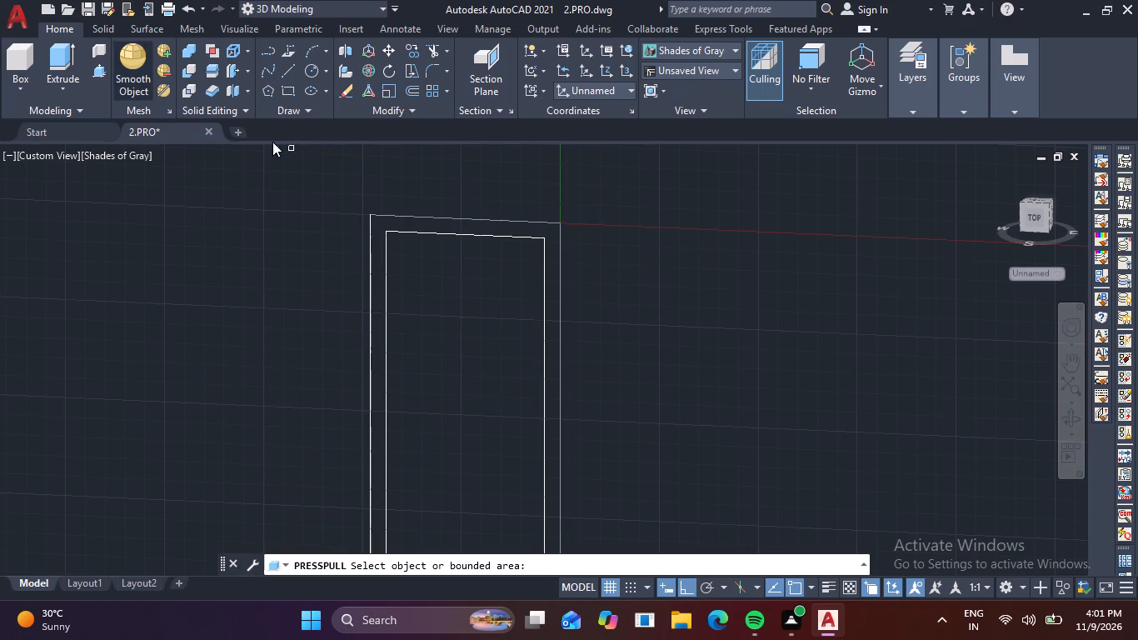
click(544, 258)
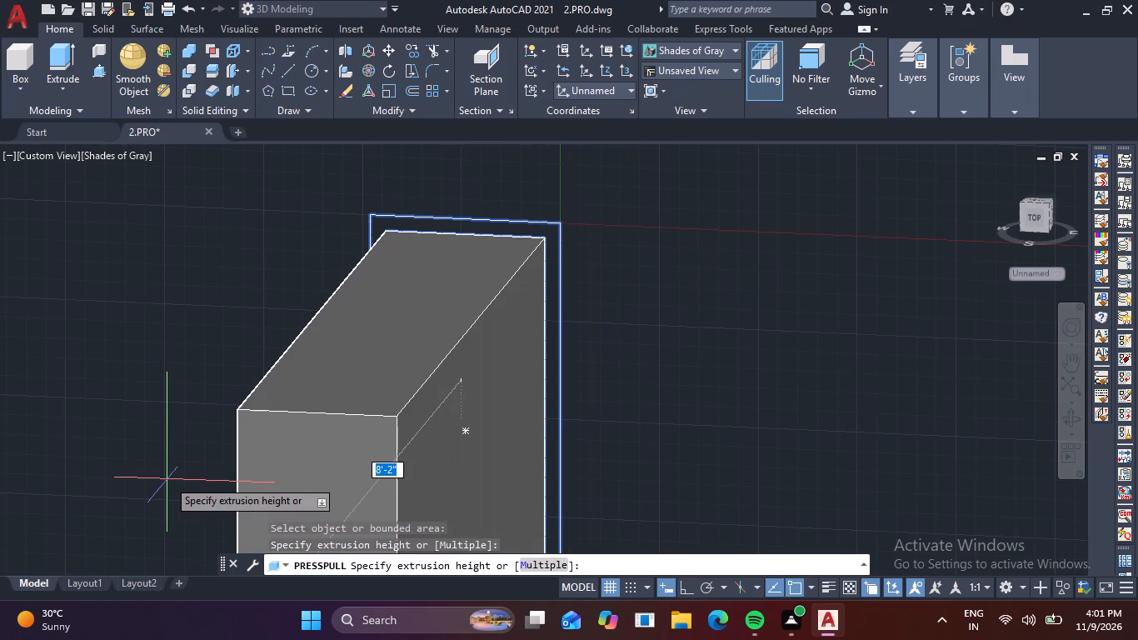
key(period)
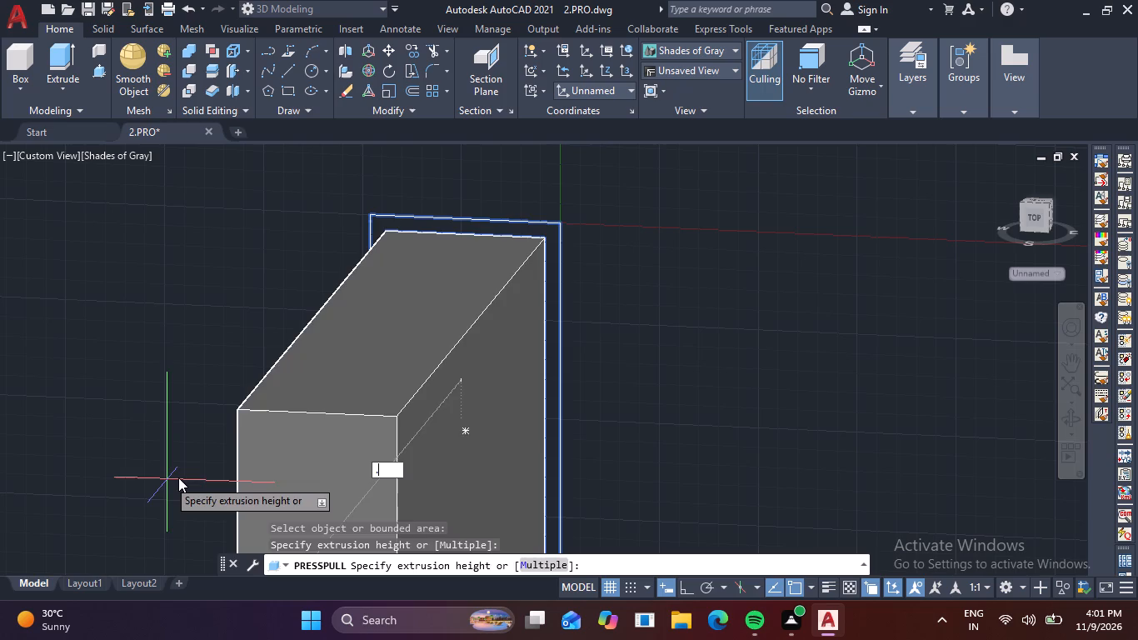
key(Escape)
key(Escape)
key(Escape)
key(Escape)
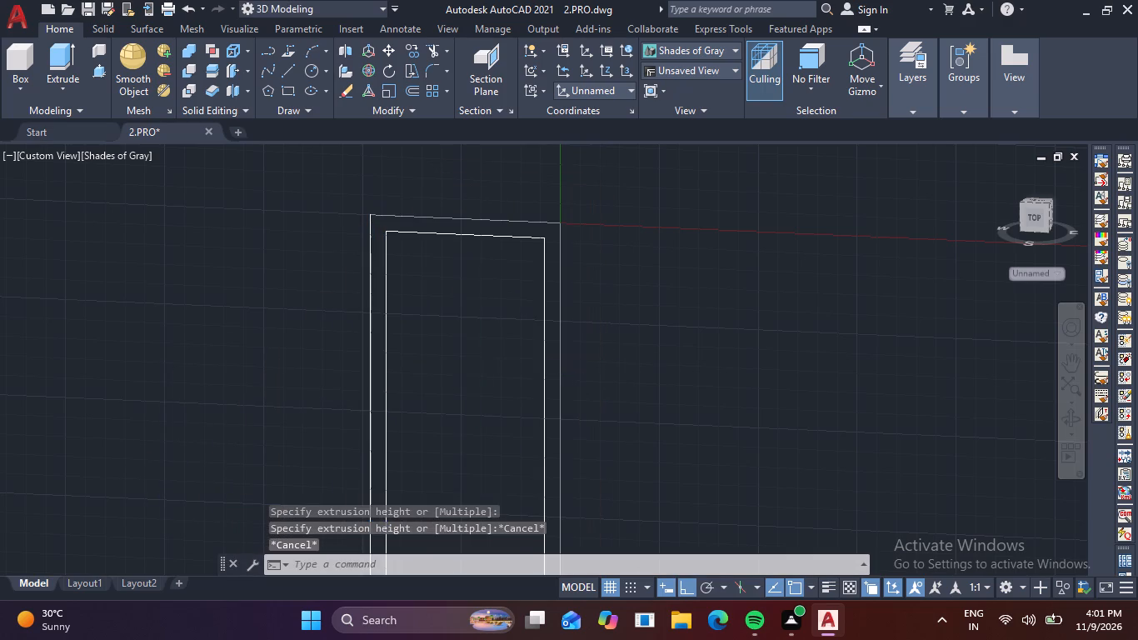
Offset the inner window rectangle 1 inch inward to add a third, innermost outline.
text(o)
key(space)
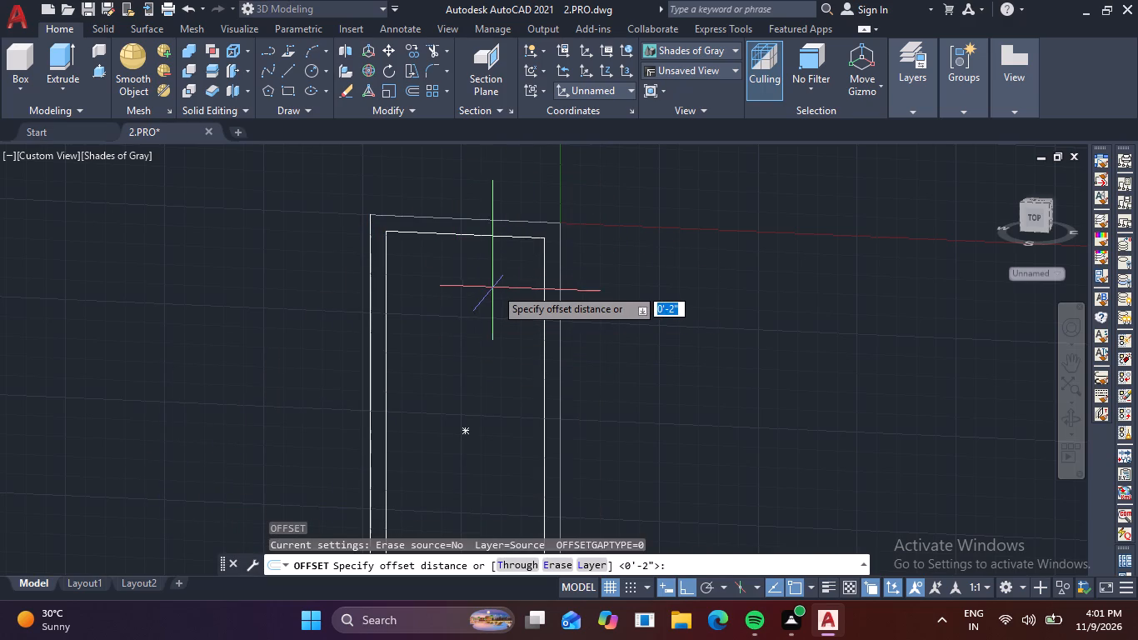
key(1)
key(space)
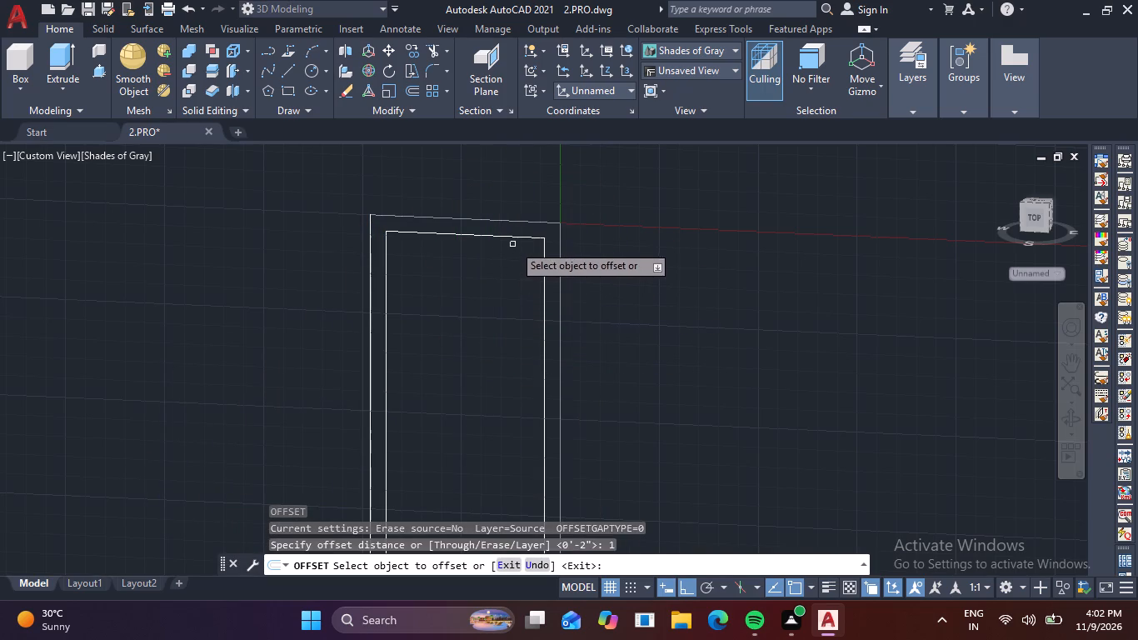
click(518, 240)
click(467, 327)
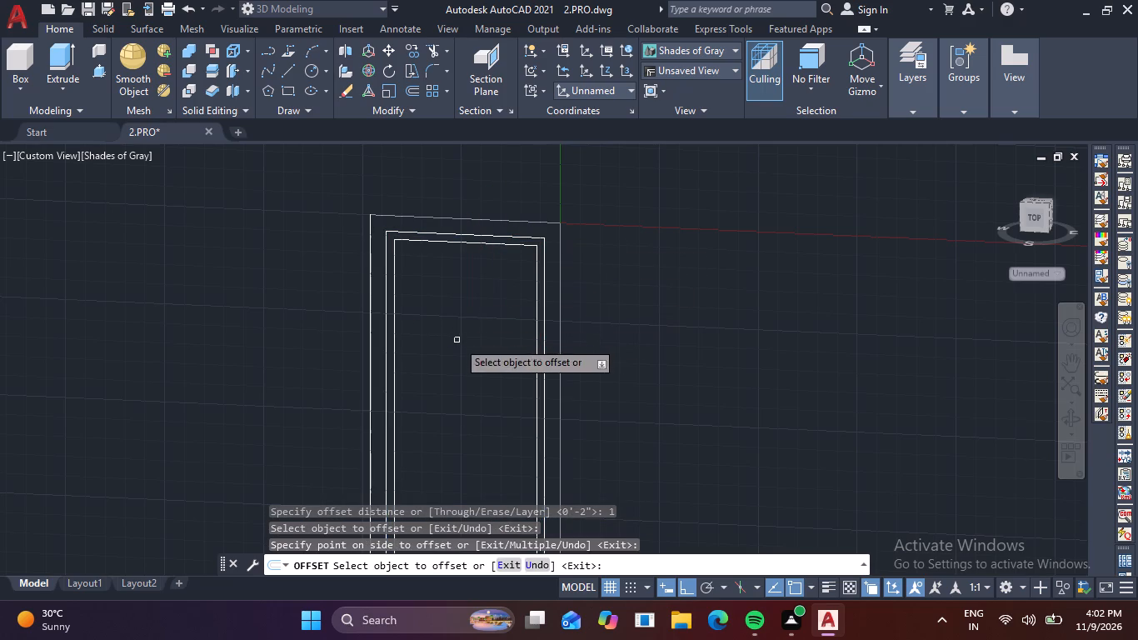
key(Escape)
key(Escape)
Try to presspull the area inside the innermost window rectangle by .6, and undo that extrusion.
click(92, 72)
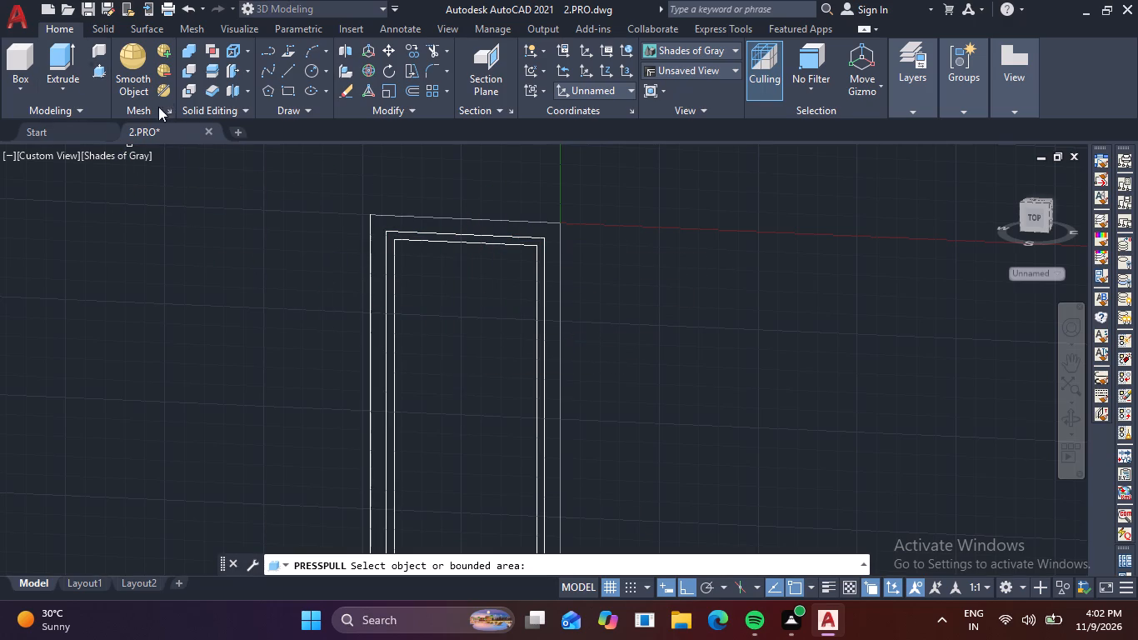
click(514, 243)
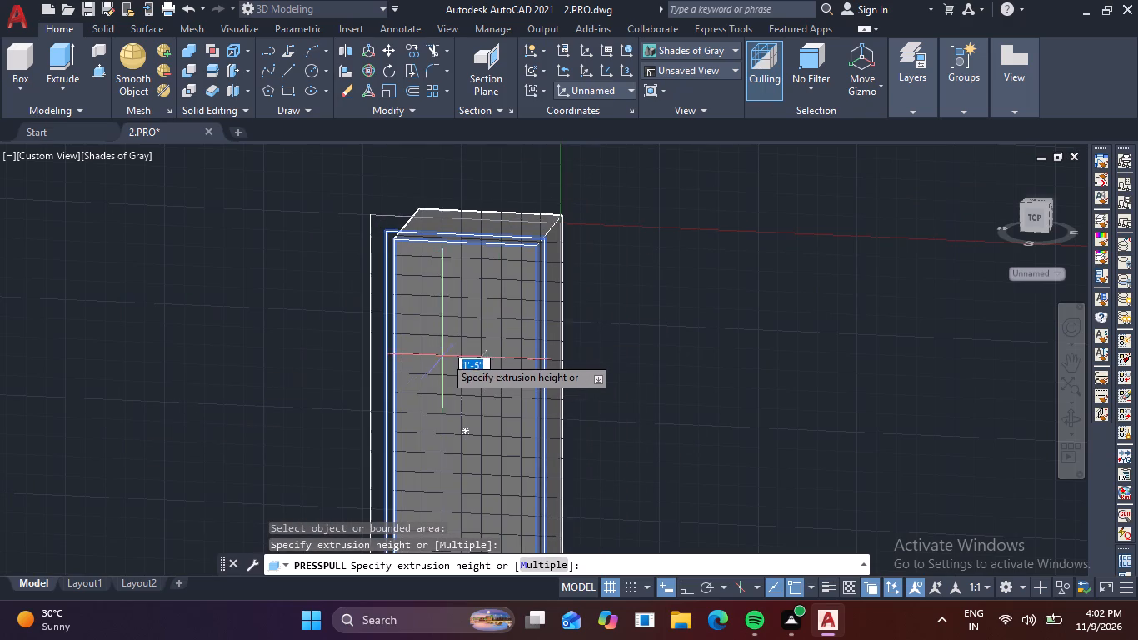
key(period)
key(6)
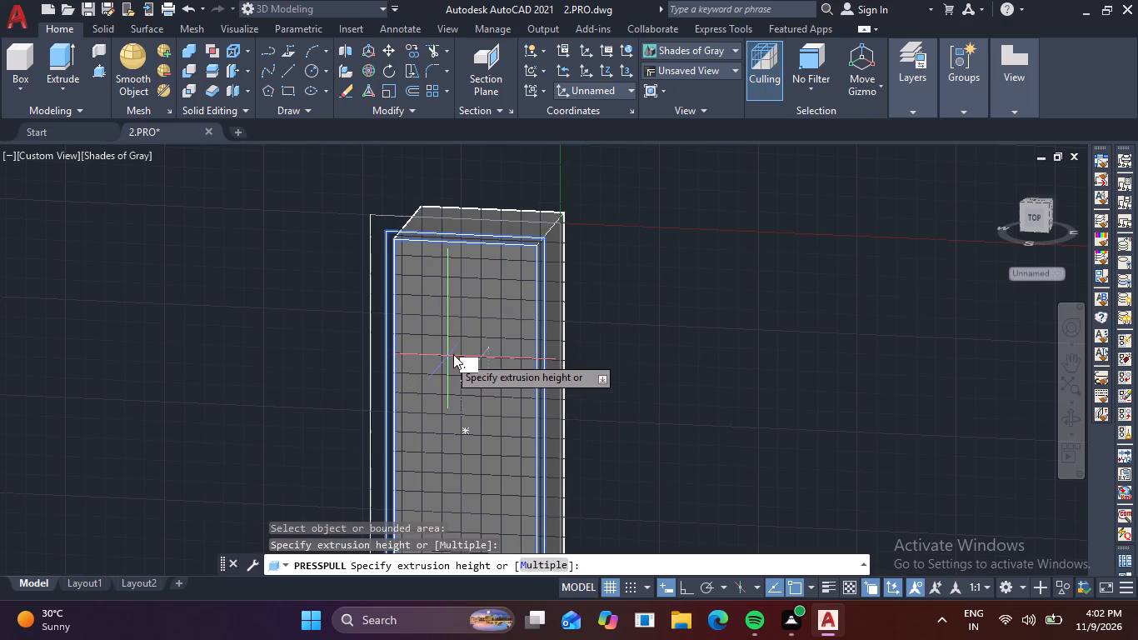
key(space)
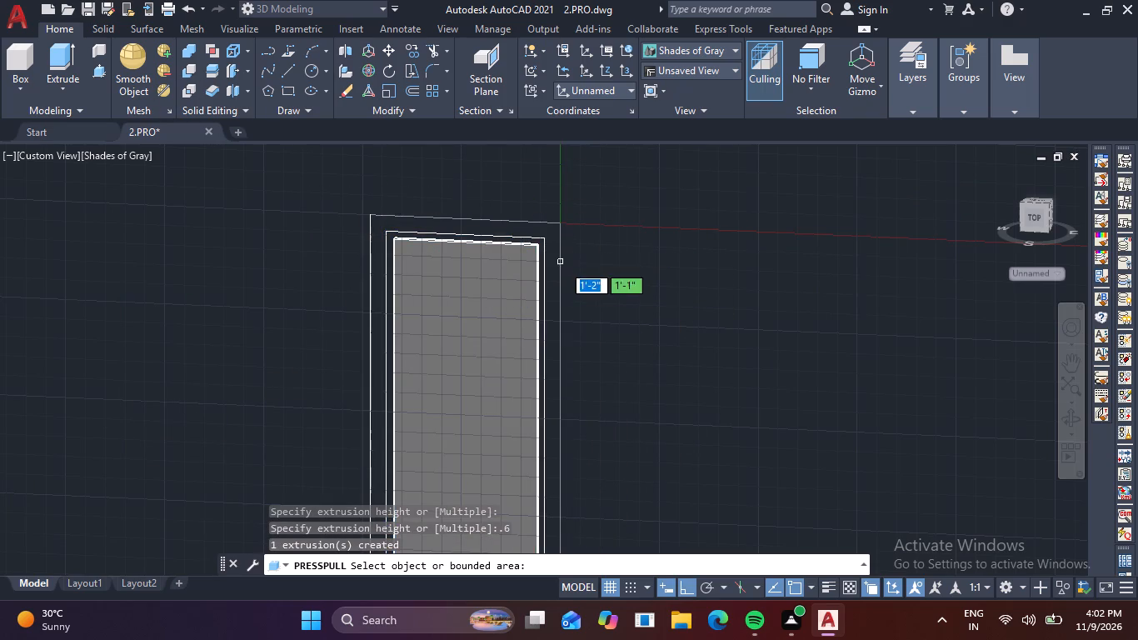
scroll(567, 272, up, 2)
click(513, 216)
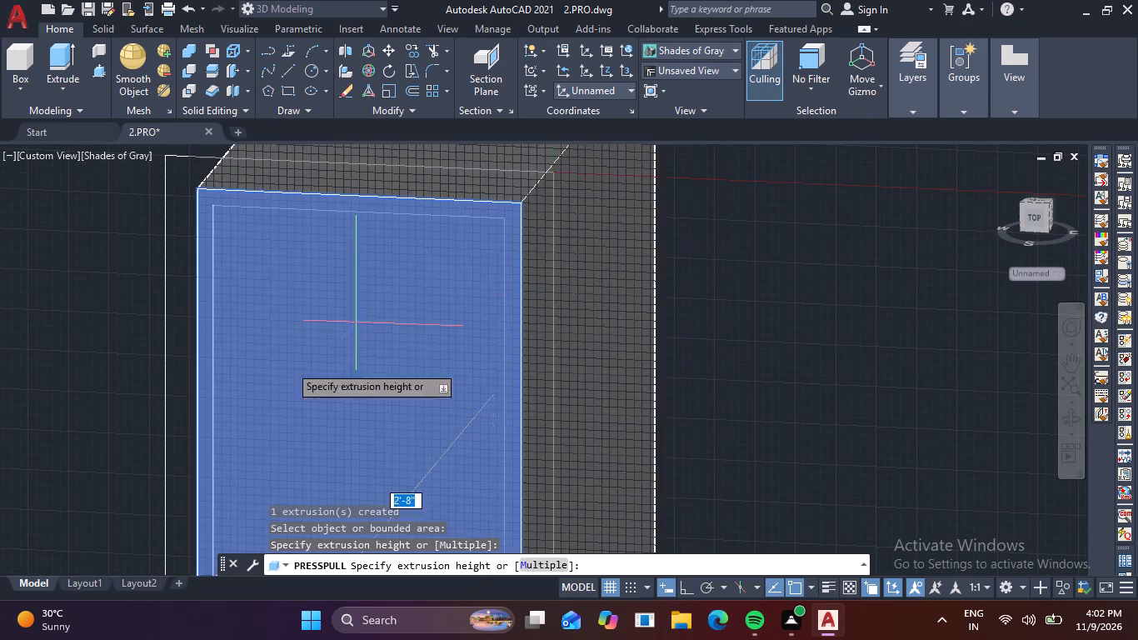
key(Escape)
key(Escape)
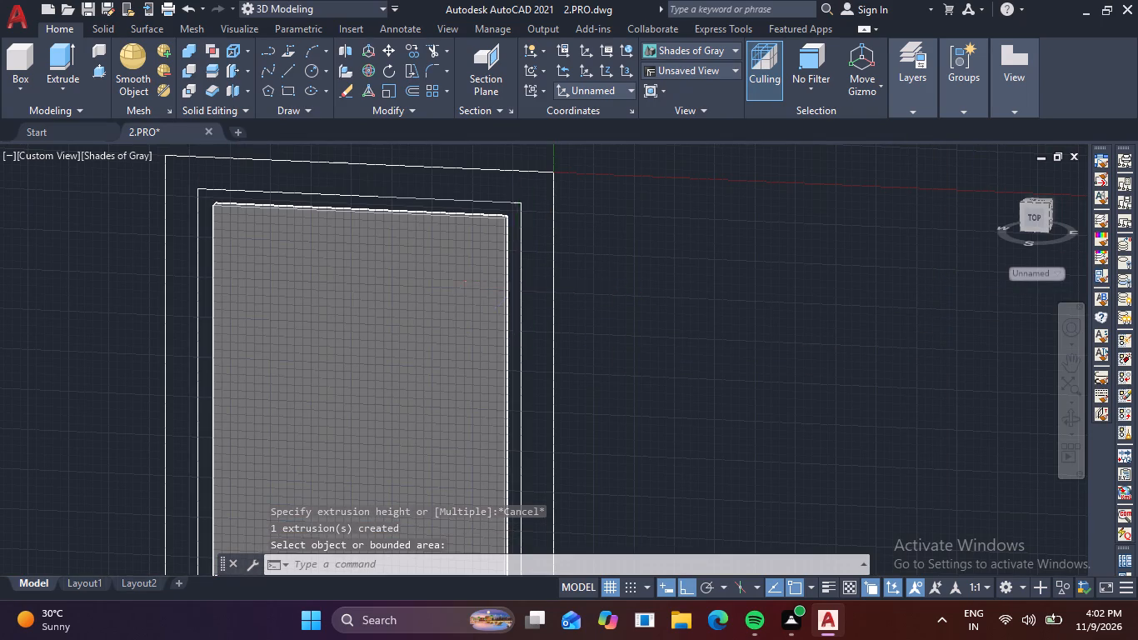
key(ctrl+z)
Redefine the UCS at the outer rectangle's upper corner so its Z axis points backward, perpendicular to the window outlines.
scroll(615, 252, down, 1)
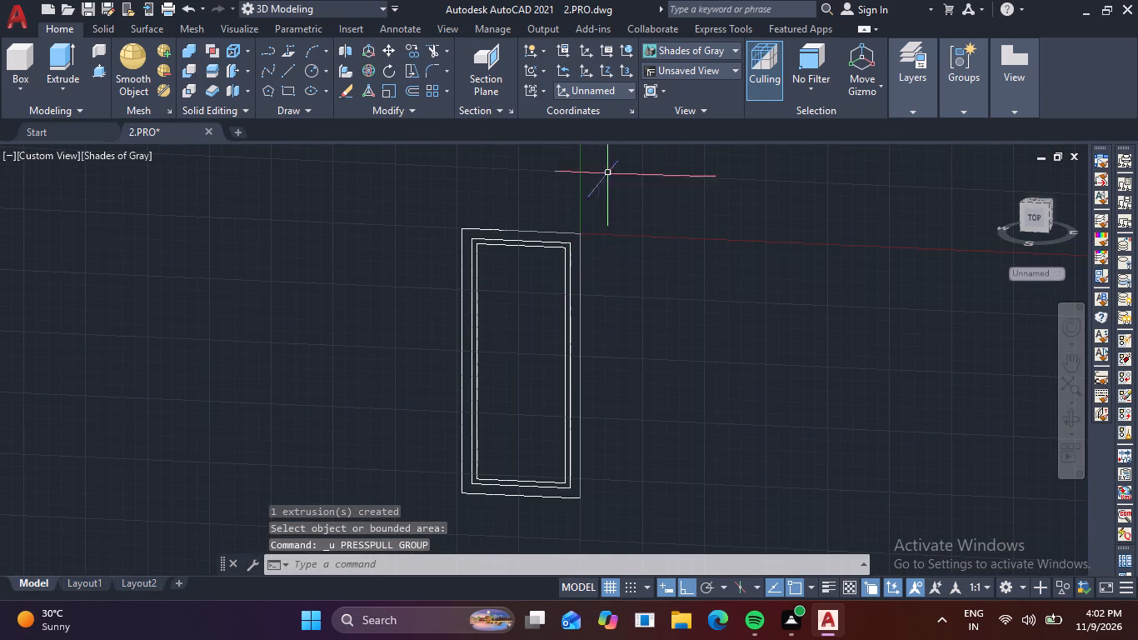
click(610, 65)
scroll(574, 225, up, 2)
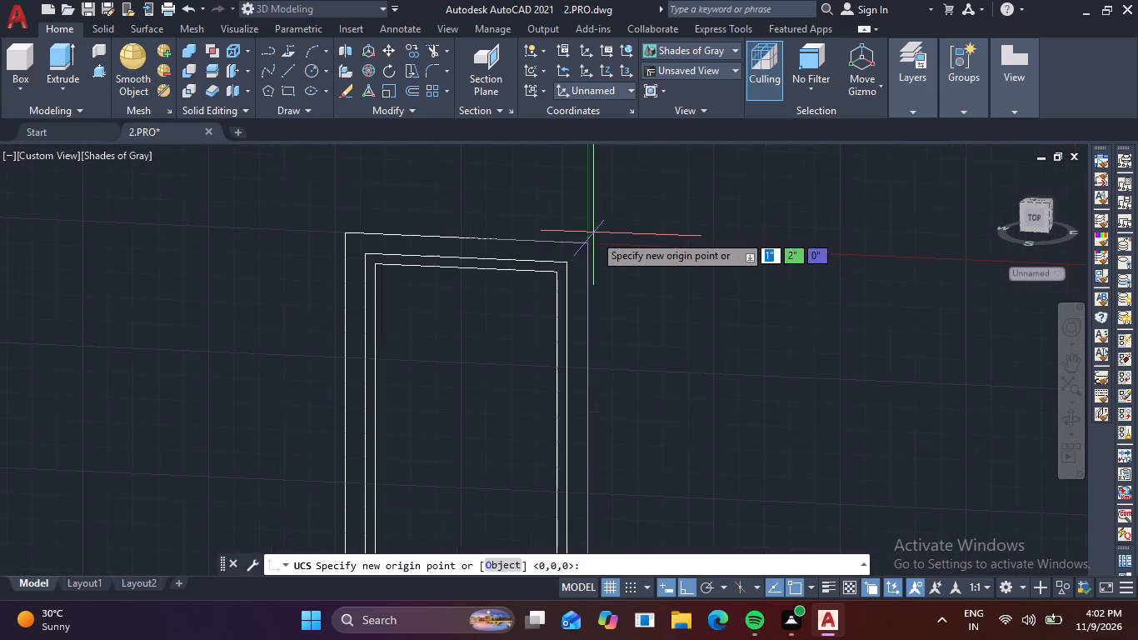
click(589, 245)
click(777, 247)
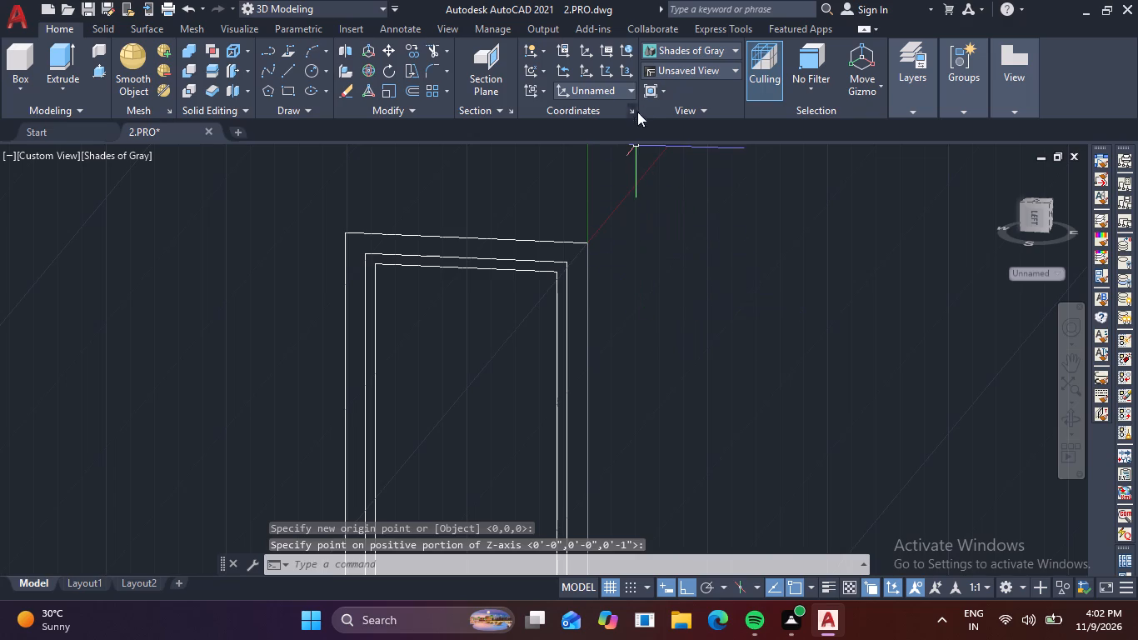
click(607, 69)
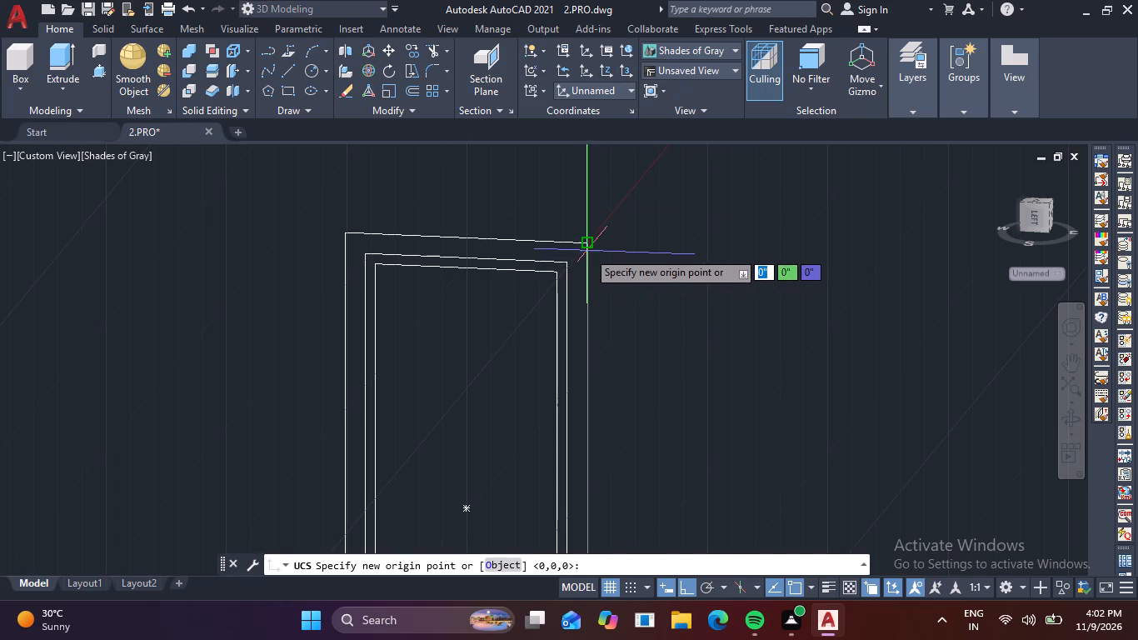
click(587, 251)
click(655, 192)
scroll(640, 312, down, 1)
middle_drag(631, 350, 610, 196)
middle_drag(504, 278, 467, 340)
scroll(478, 279, up, 1)
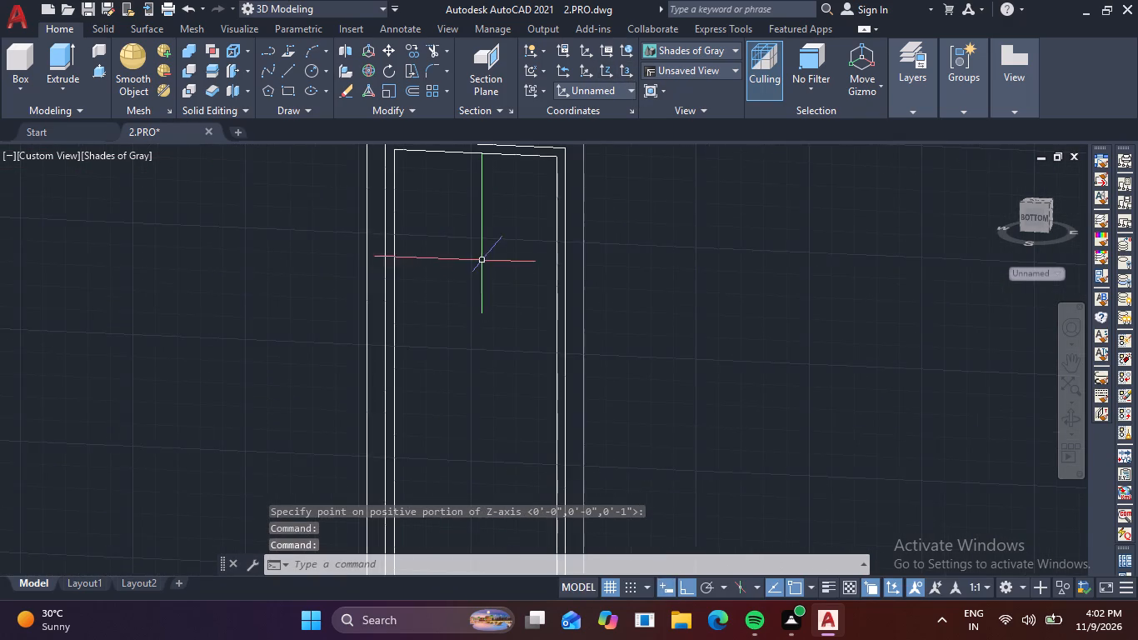
middle_drag(481, 282, 481, 312)
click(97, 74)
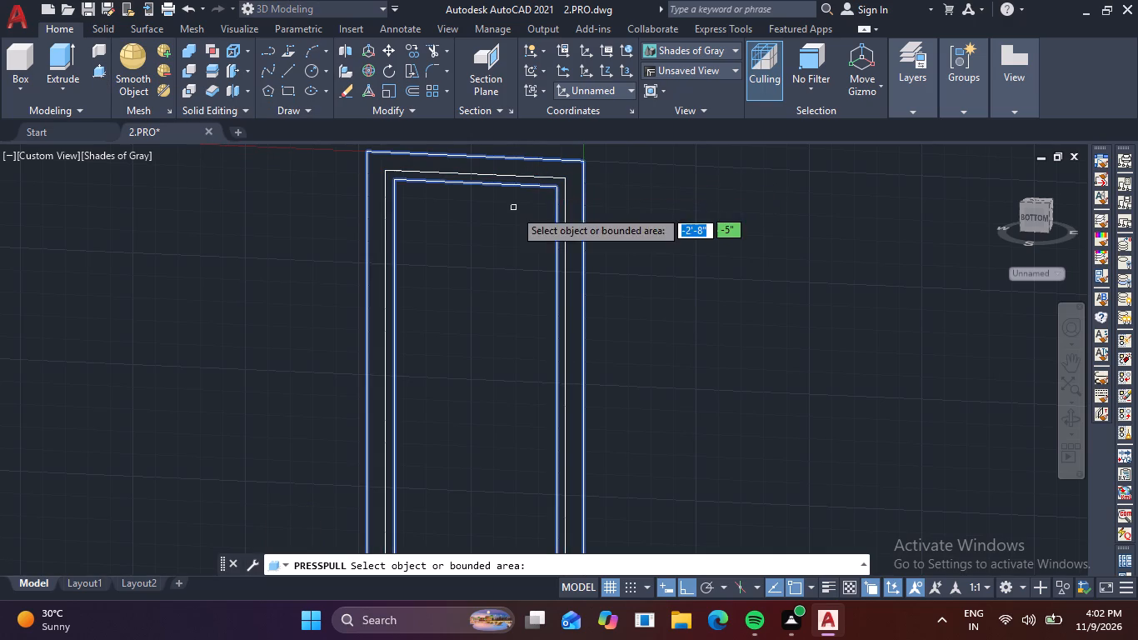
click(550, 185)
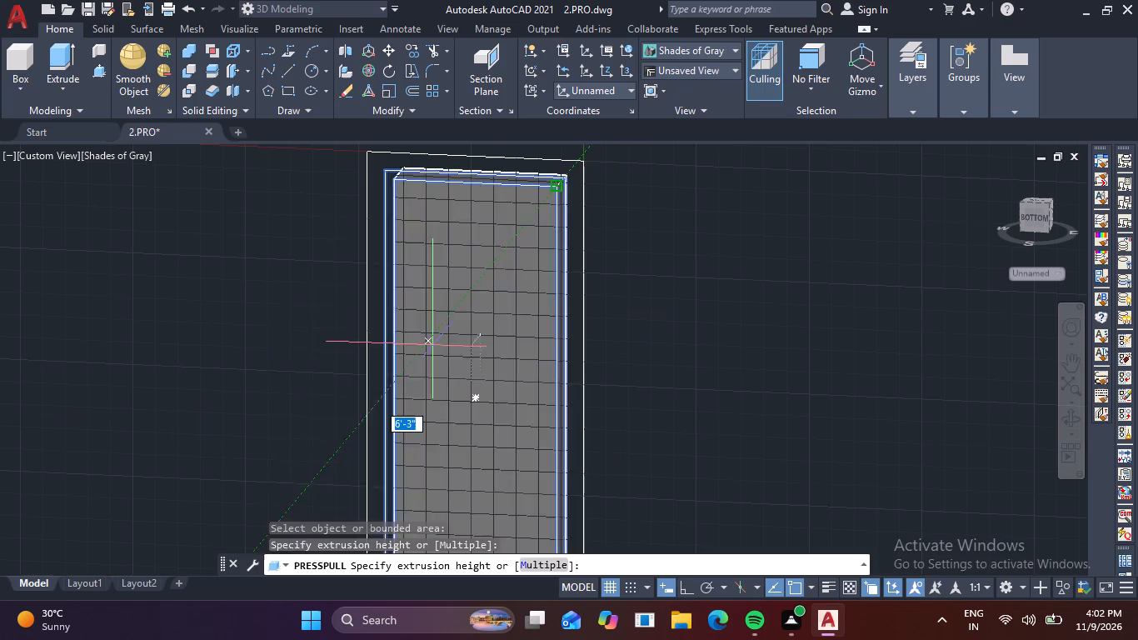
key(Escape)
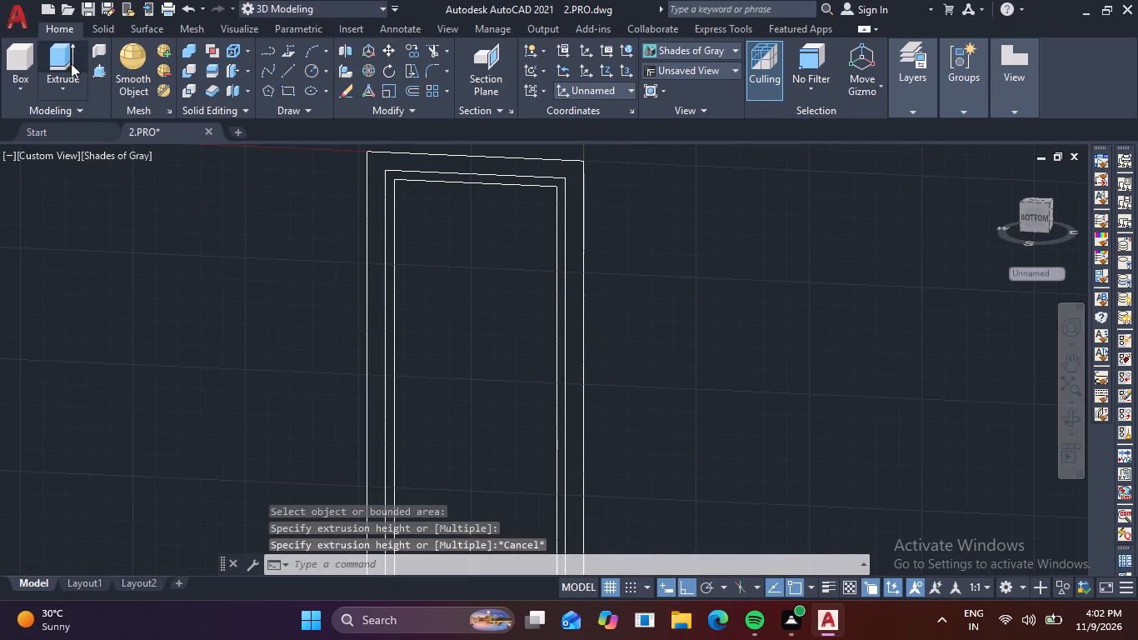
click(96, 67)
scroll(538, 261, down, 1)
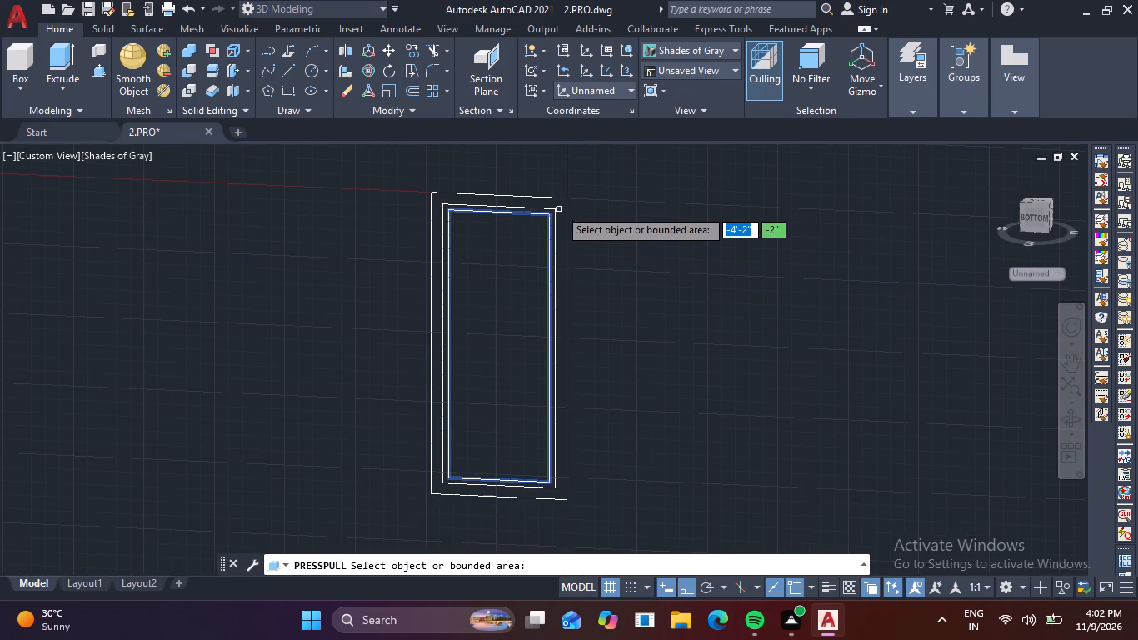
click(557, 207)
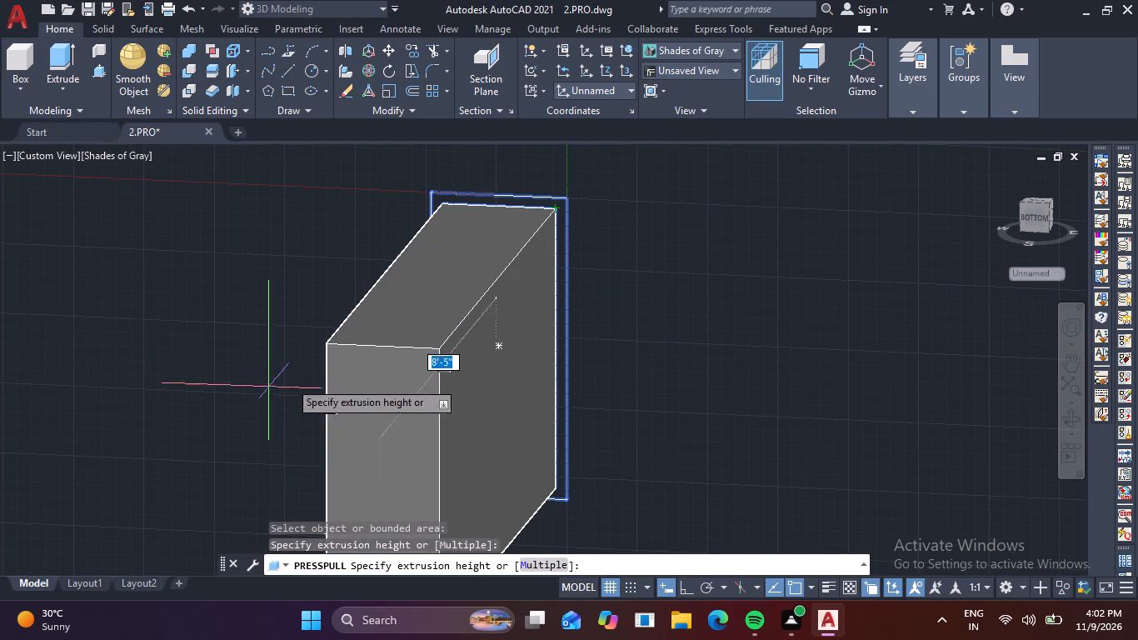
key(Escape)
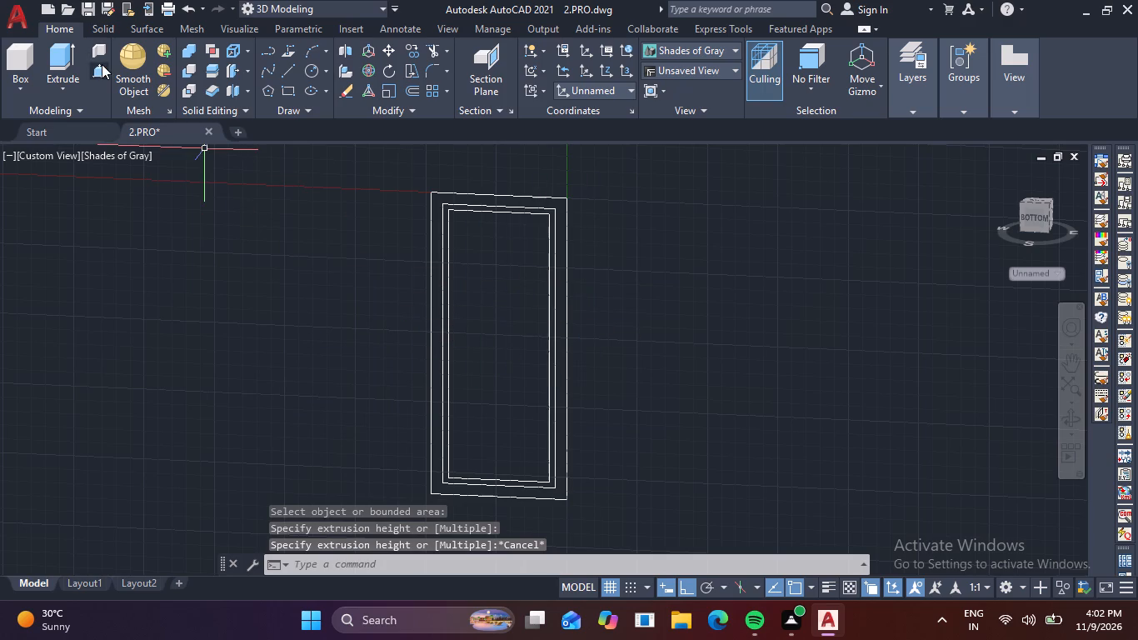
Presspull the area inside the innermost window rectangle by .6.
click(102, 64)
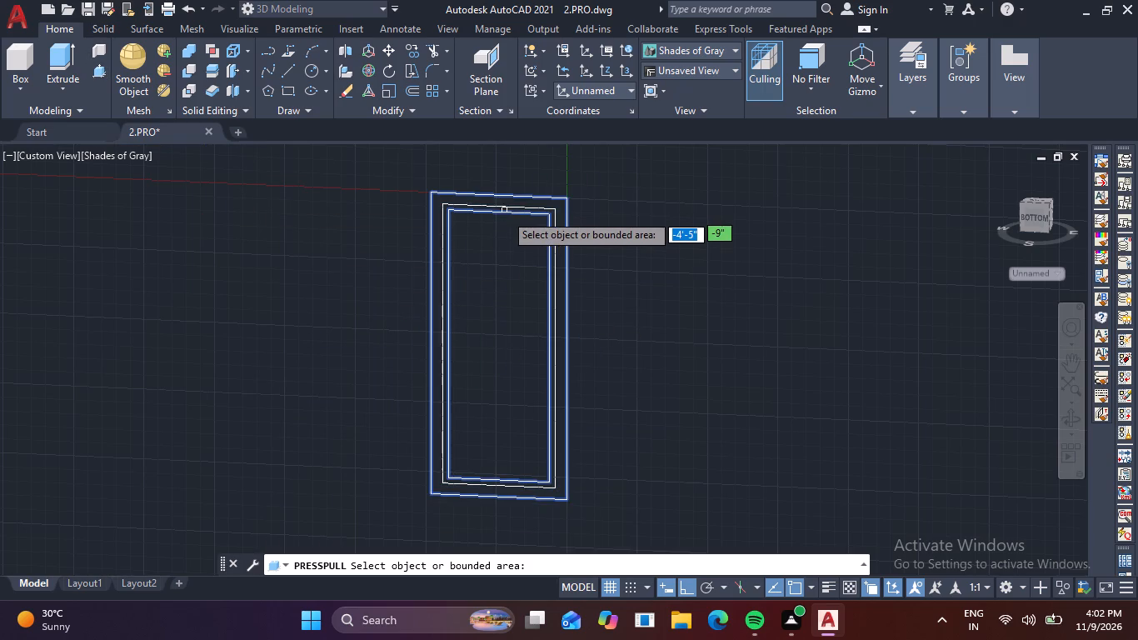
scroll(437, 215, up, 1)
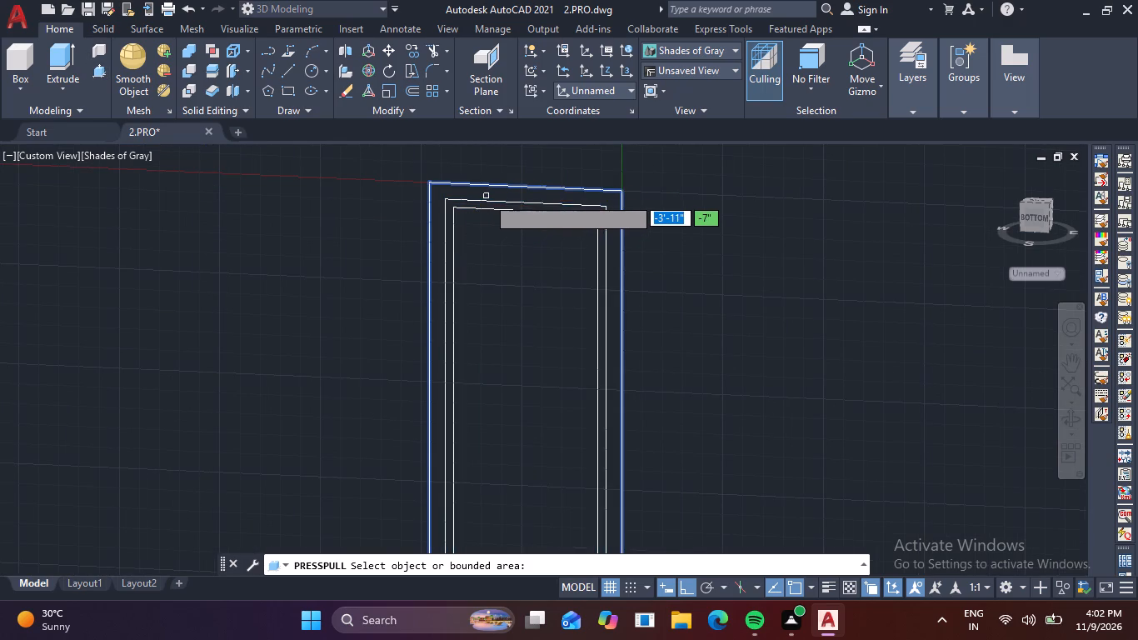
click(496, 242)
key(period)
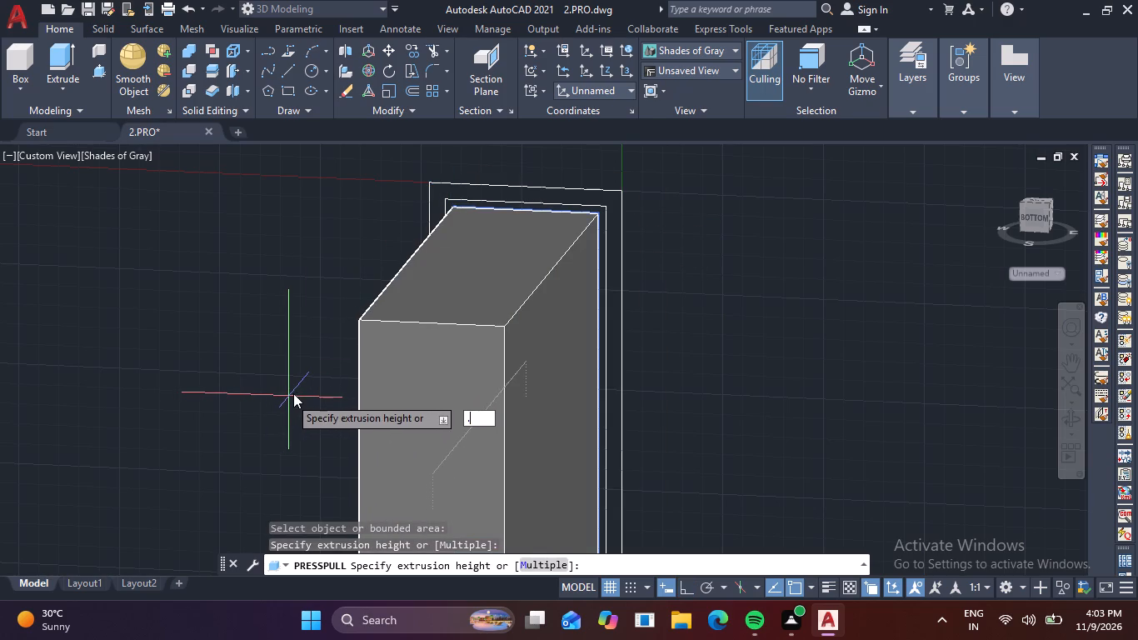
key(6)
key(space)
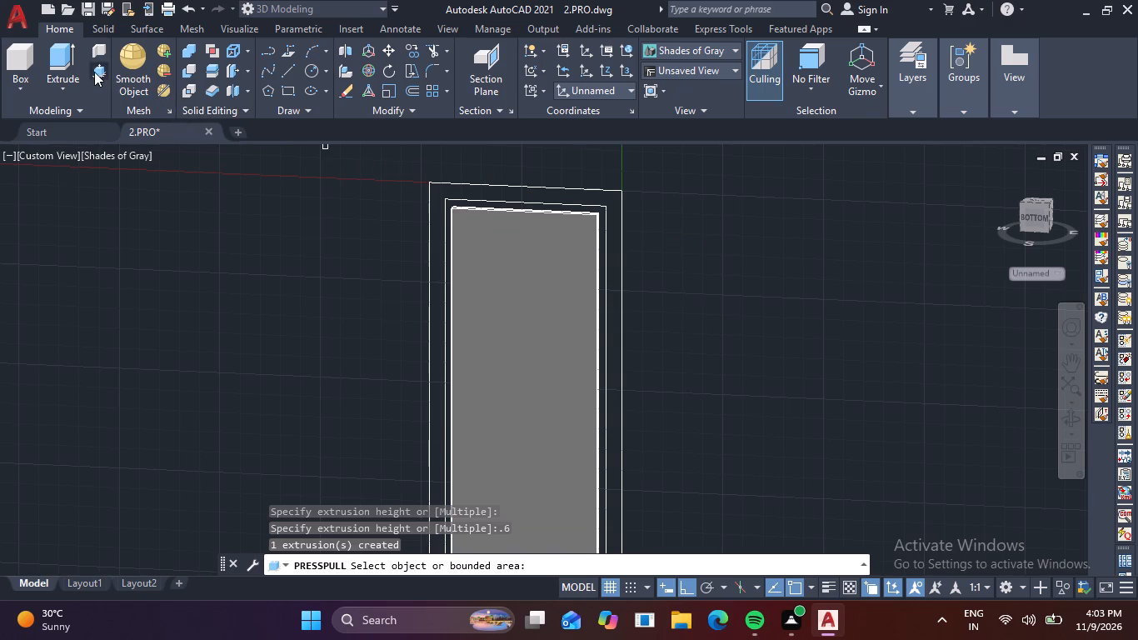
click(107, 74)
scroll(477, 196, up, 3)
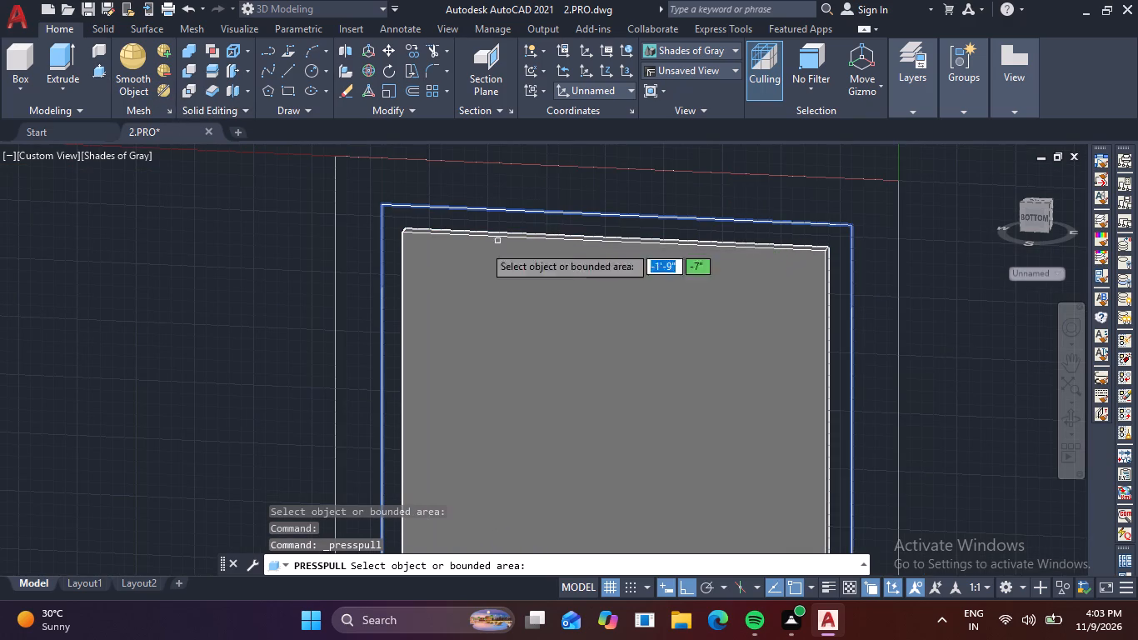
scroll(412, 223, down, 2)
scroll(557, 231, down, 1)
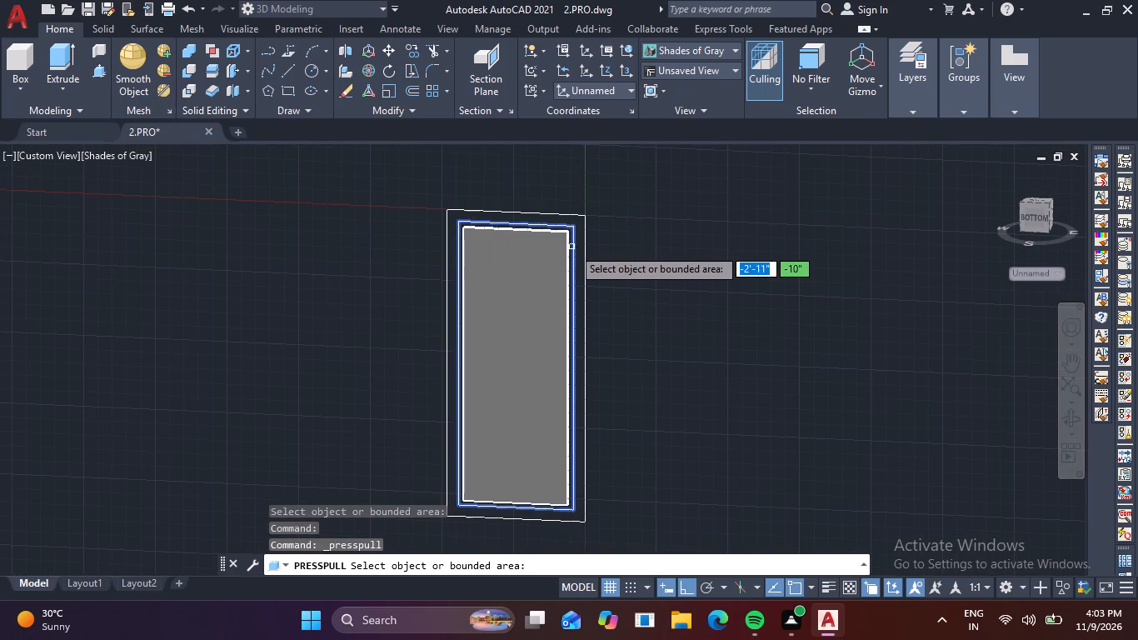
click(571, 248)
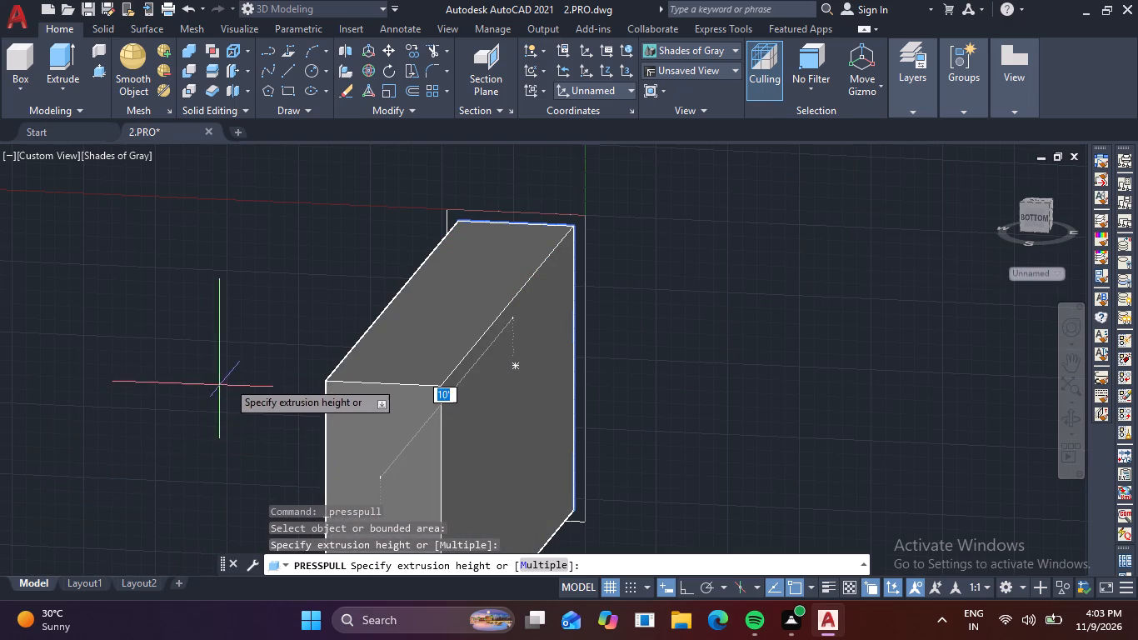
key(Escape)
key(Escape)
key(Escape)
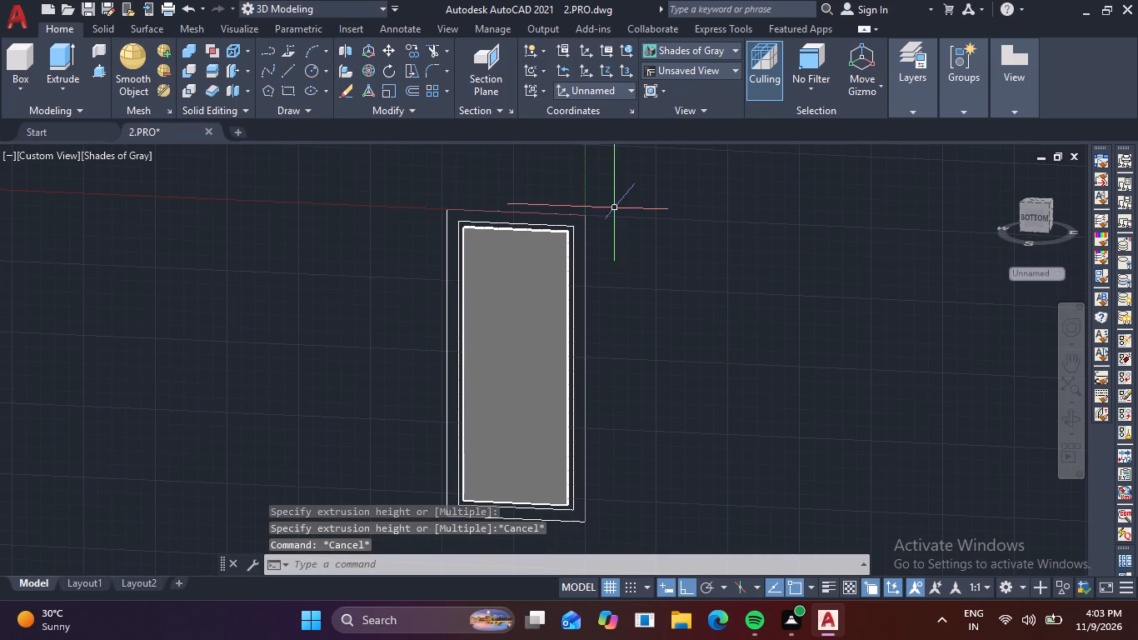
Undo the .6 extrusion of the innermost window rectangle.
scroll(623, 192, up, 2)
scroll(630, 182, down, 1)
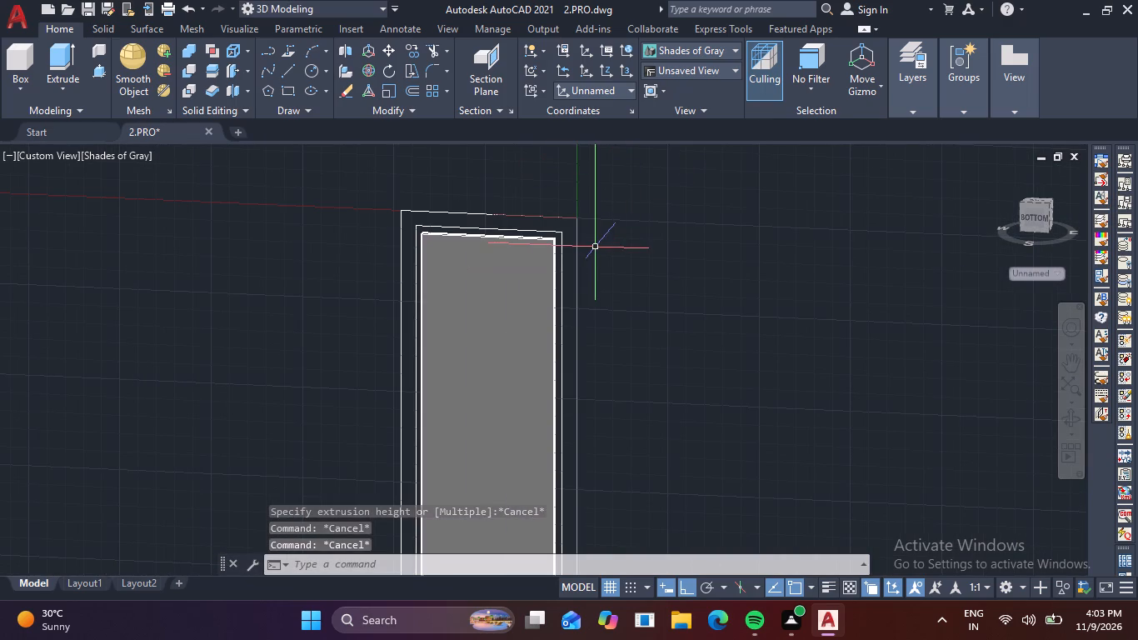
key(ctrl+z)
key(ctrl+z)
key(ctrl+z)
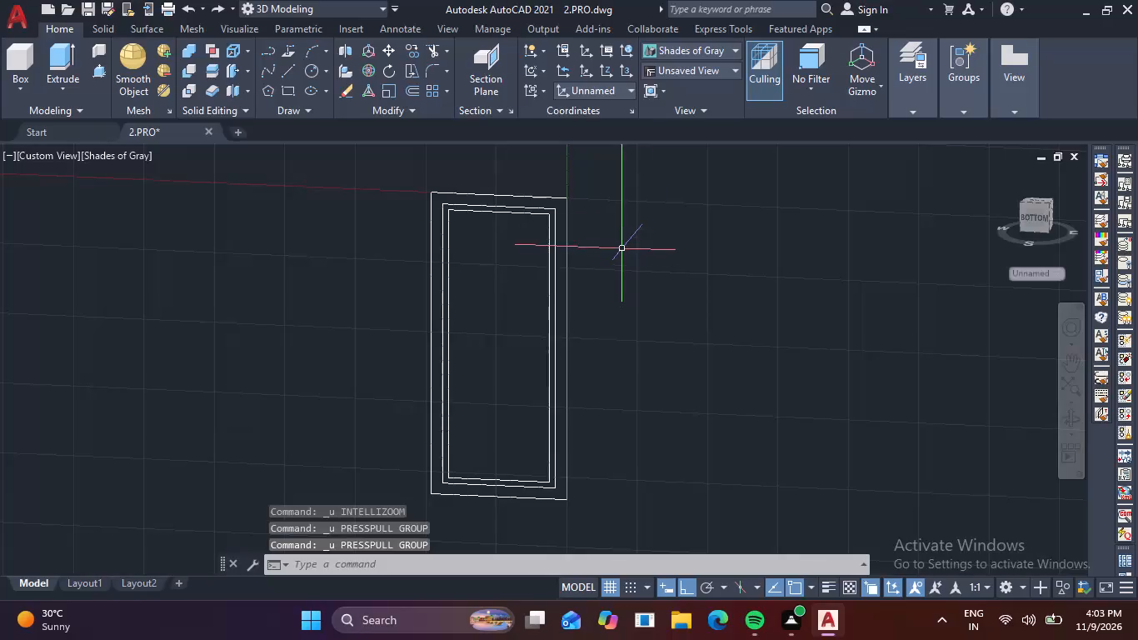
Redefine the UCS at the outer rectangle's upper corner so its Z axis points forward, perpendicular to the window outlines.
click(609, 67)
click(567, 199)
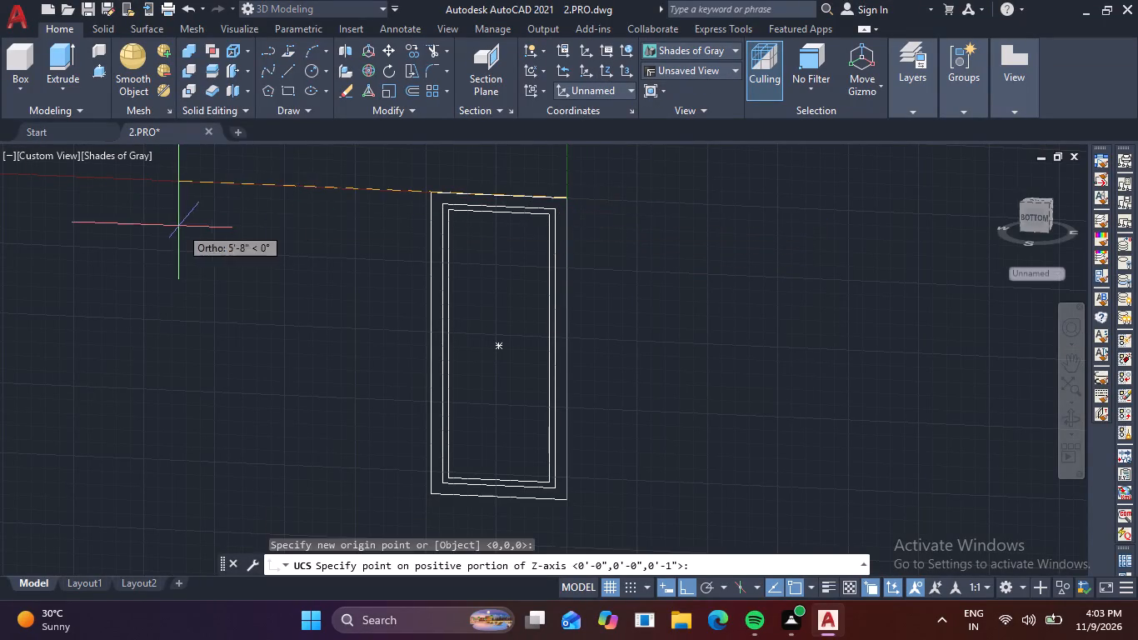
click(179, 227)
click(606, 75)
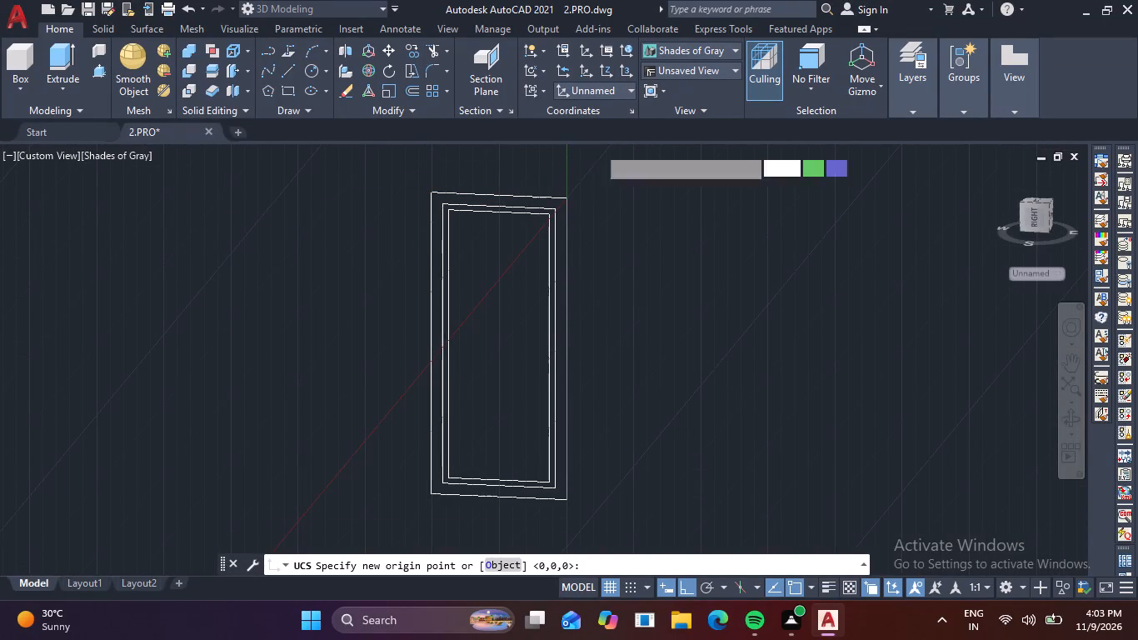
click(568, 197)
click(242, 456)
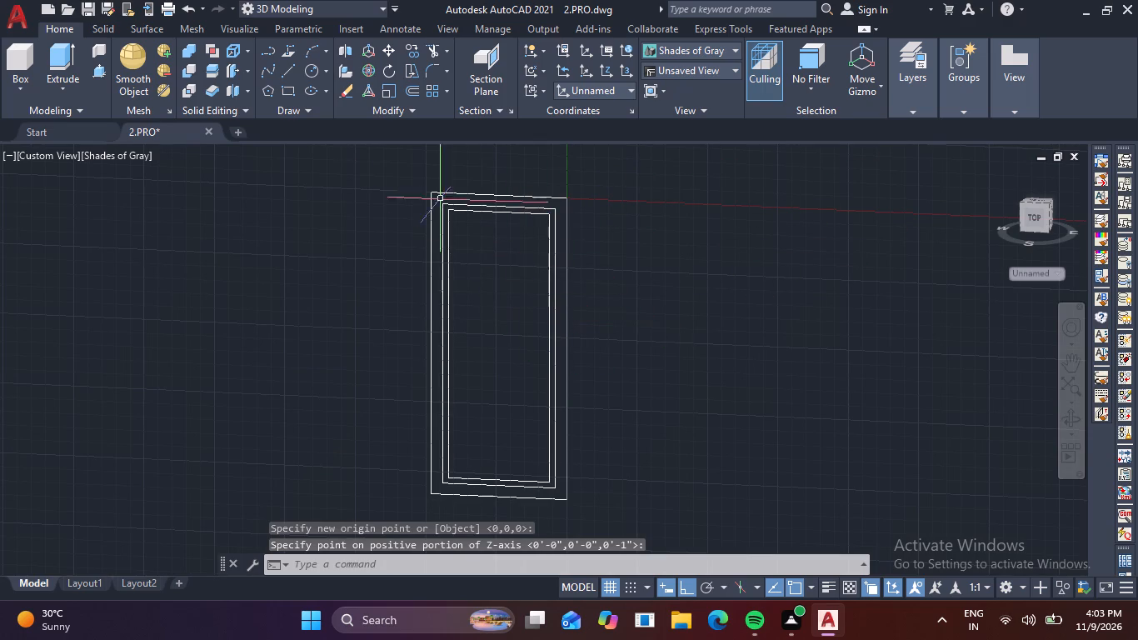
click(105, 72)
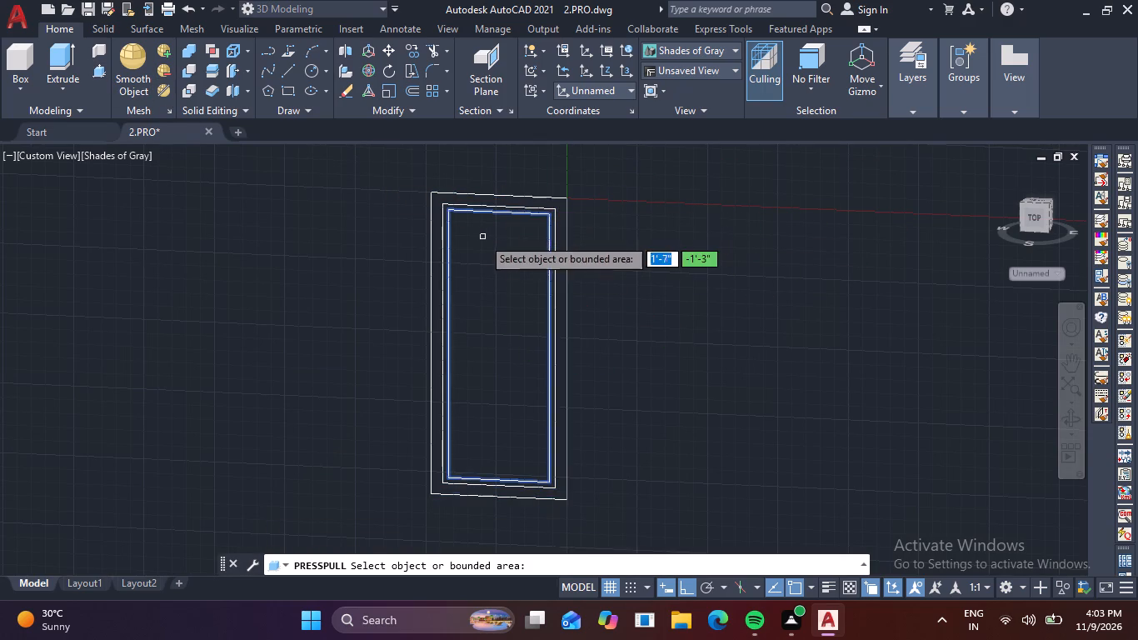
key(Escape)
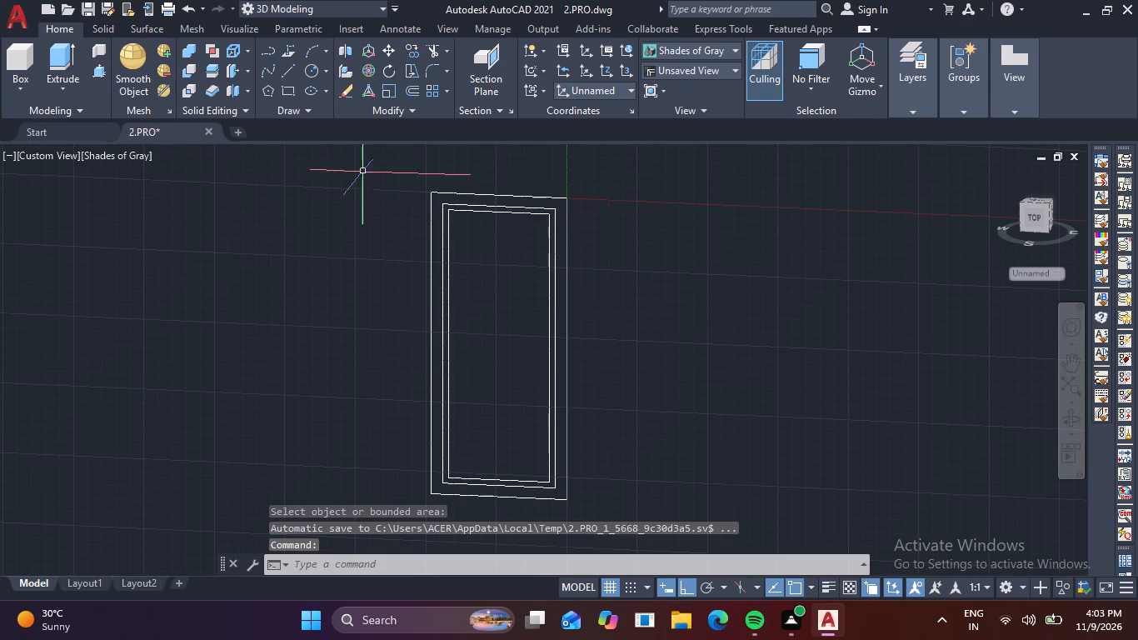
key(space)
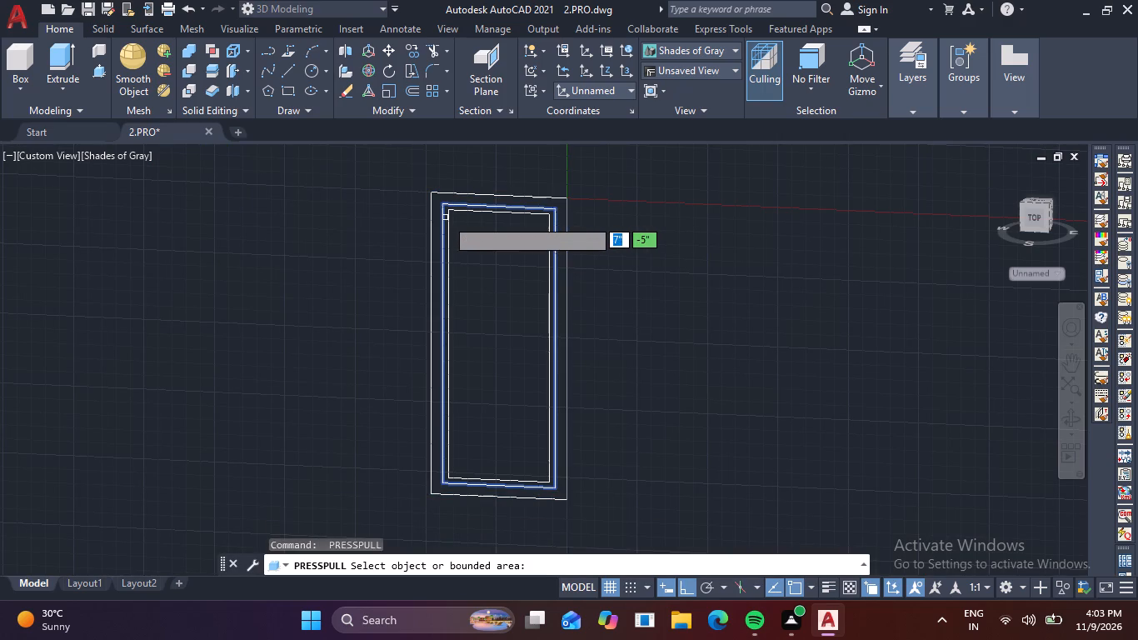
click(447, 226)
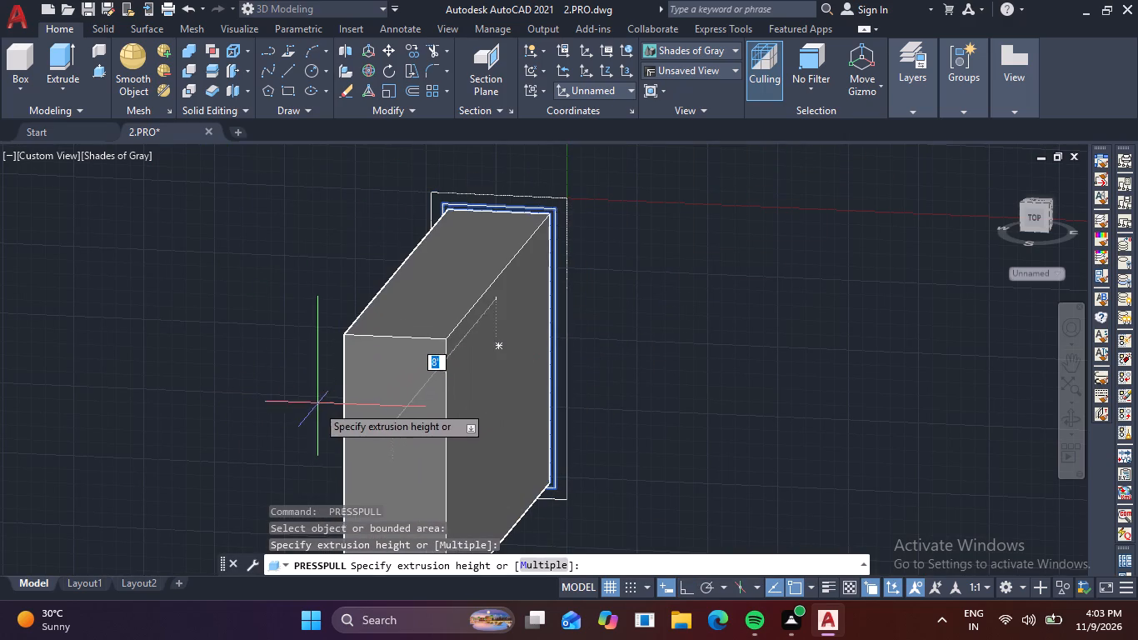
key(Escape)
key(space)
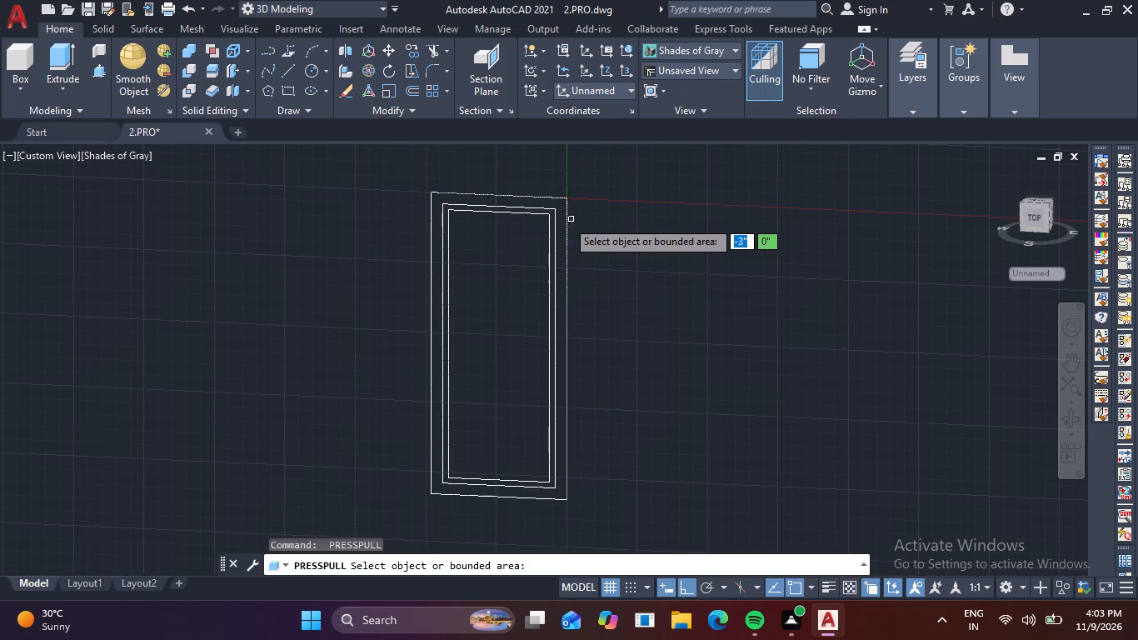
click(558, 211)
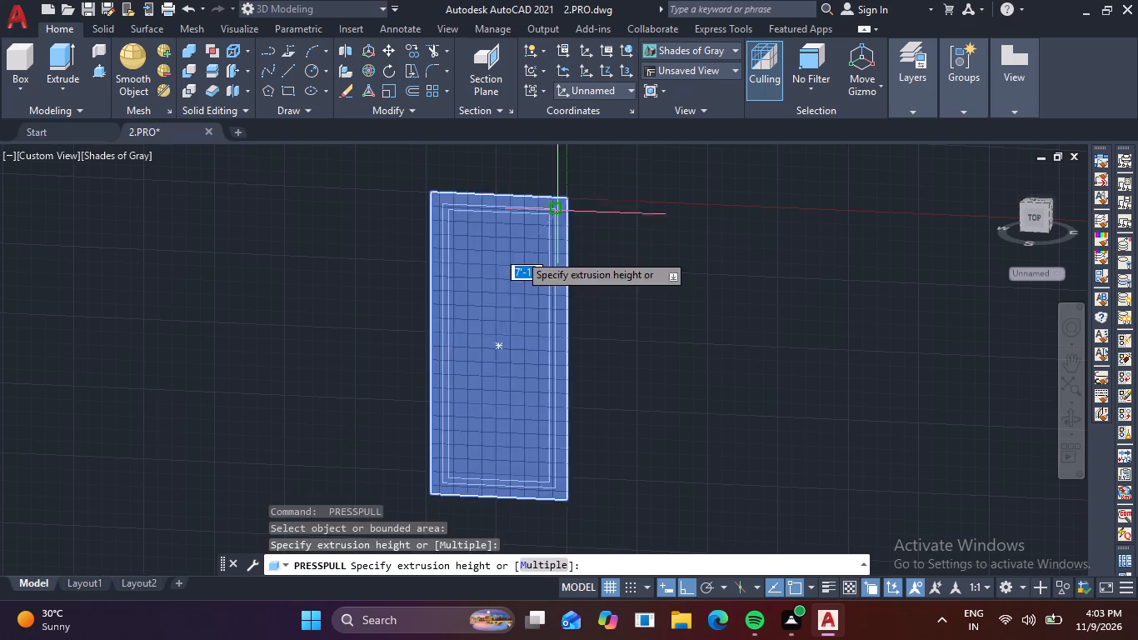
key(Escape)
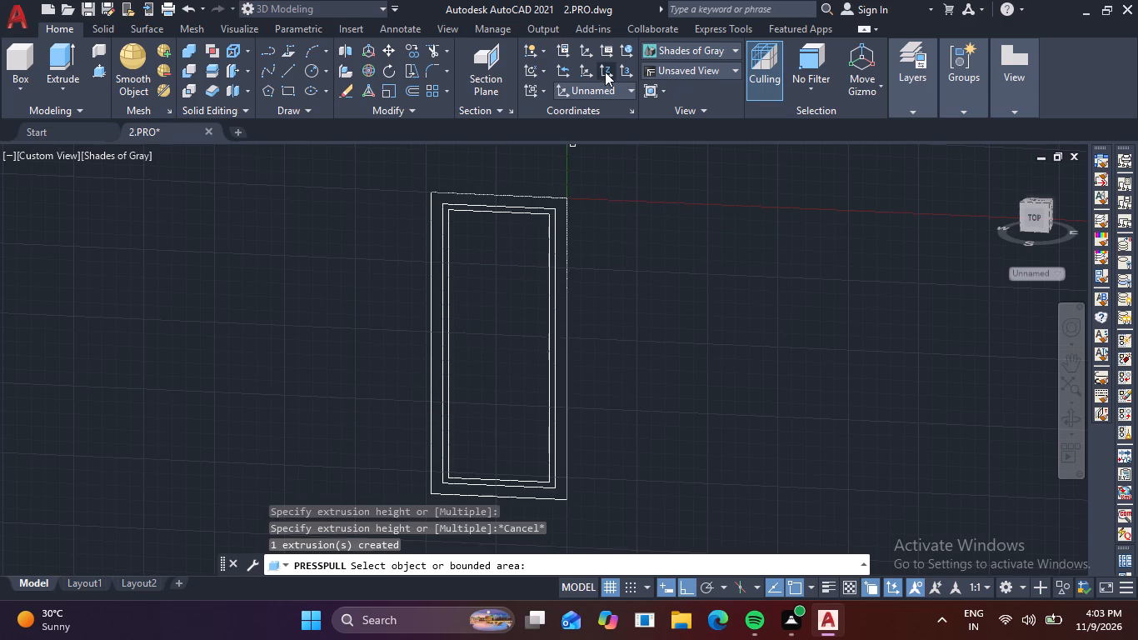
Redefine the UCS at the outer window rectangle's upper corner so its Z axis points vertically upward.
click(603, 72)
click(570, 197)
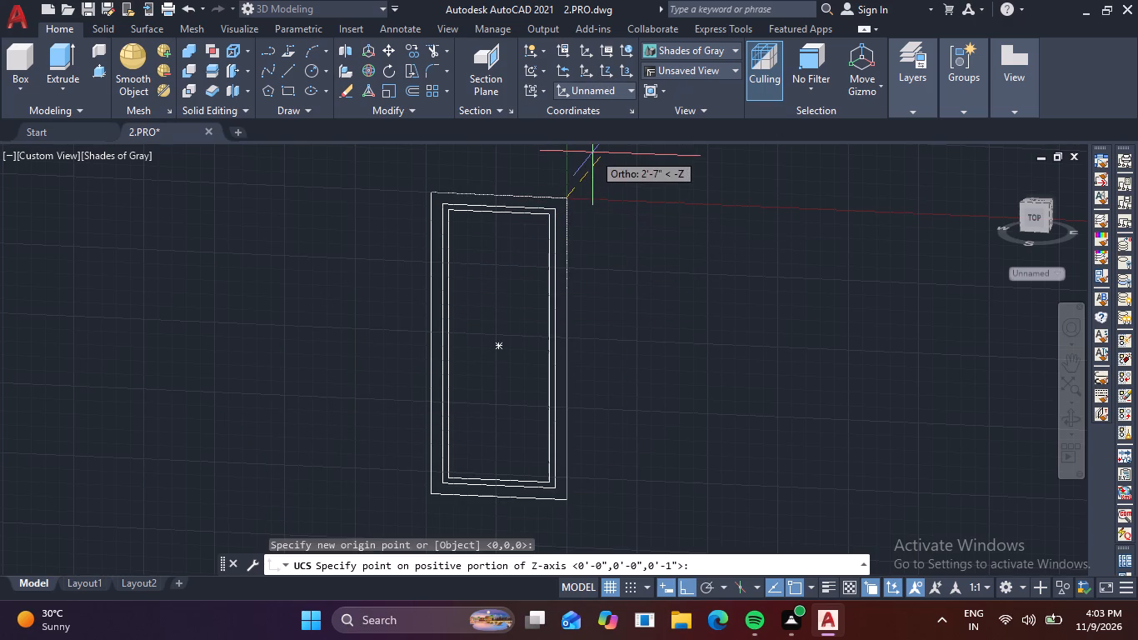
click(573, 153)
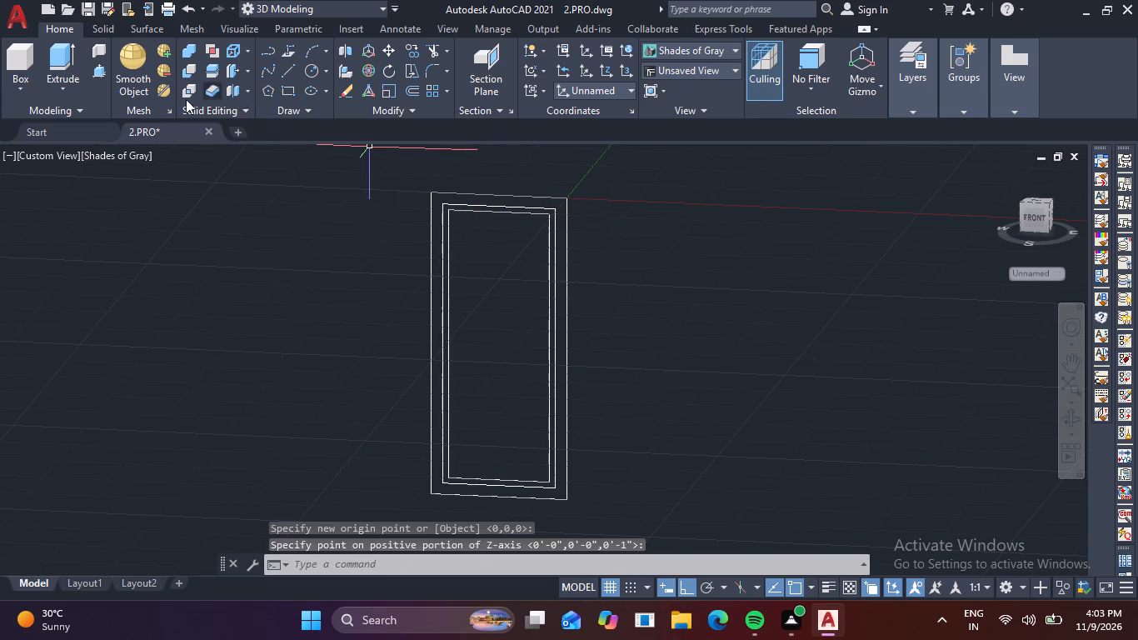
click(96, 74)
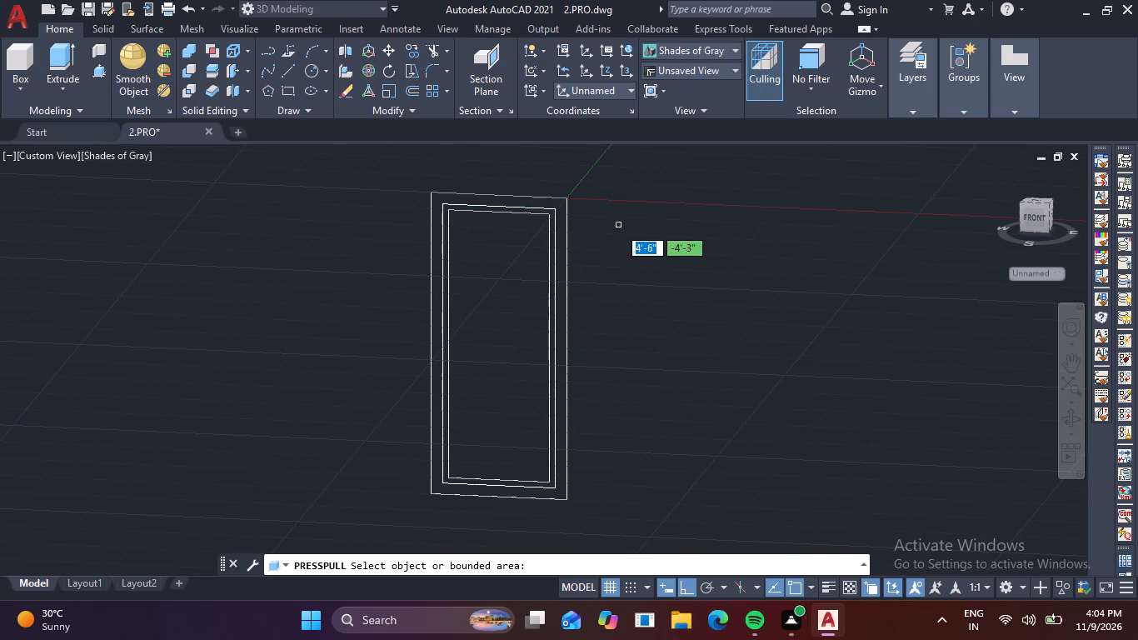
key(Escape)
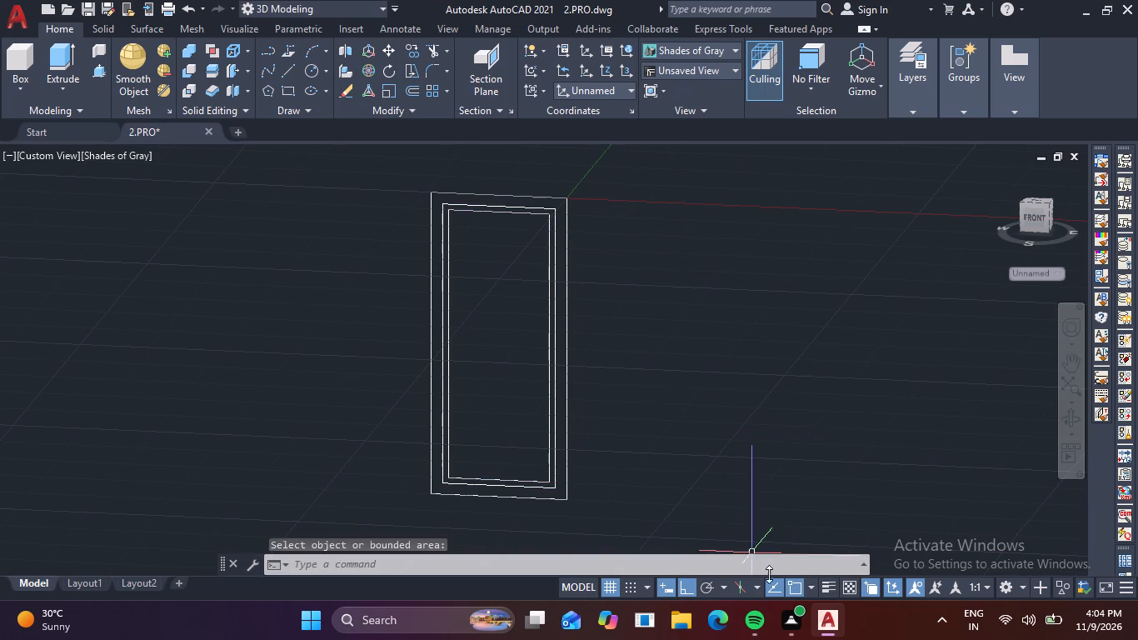
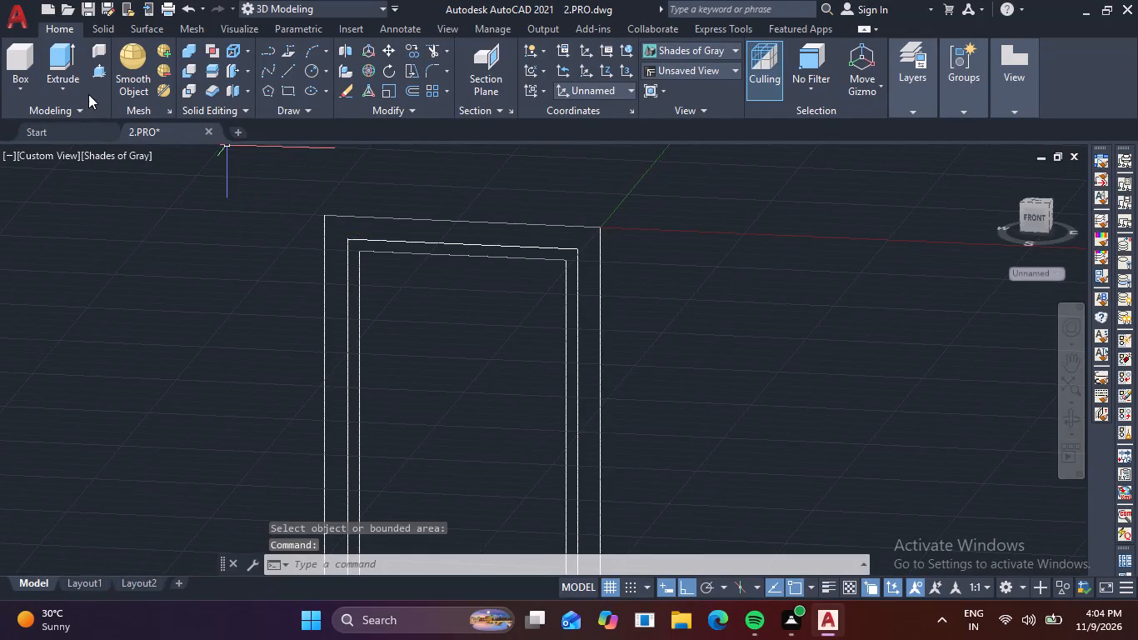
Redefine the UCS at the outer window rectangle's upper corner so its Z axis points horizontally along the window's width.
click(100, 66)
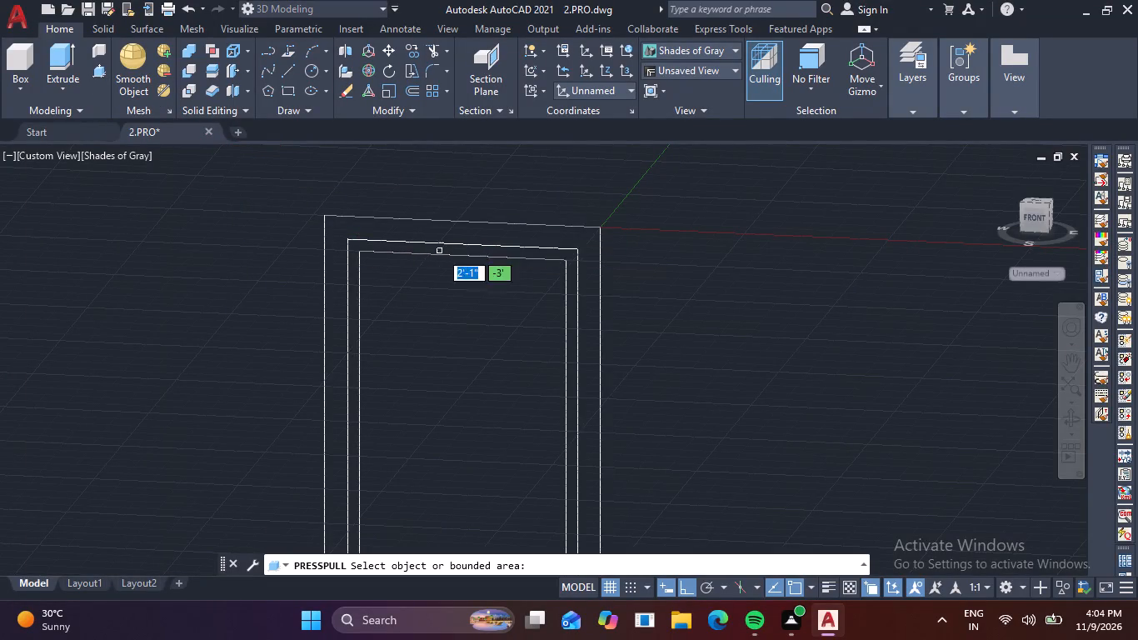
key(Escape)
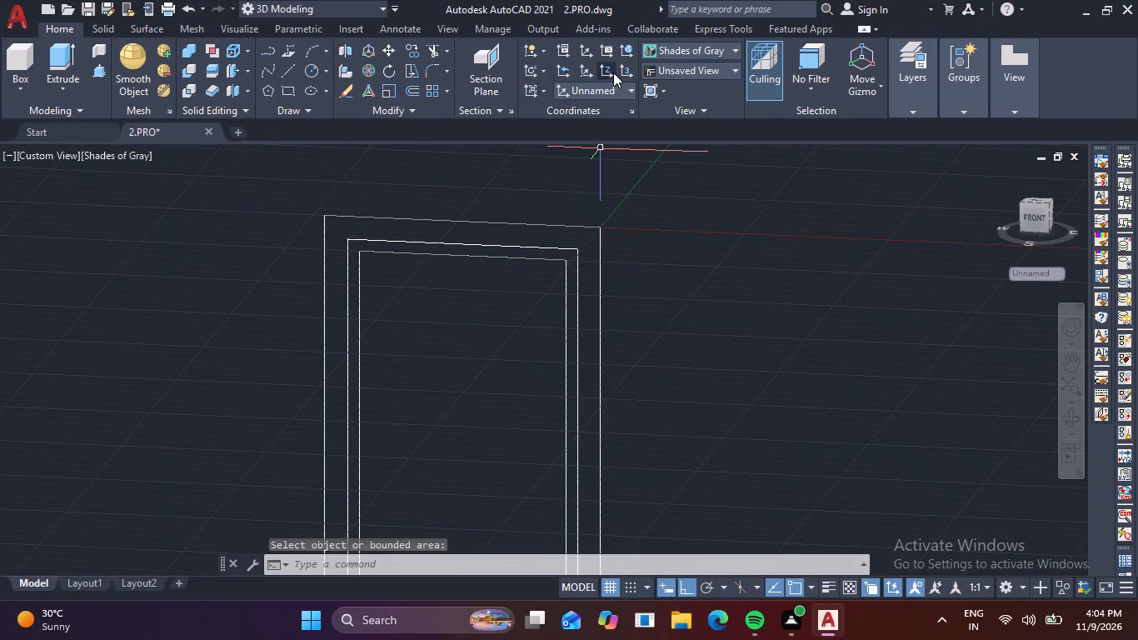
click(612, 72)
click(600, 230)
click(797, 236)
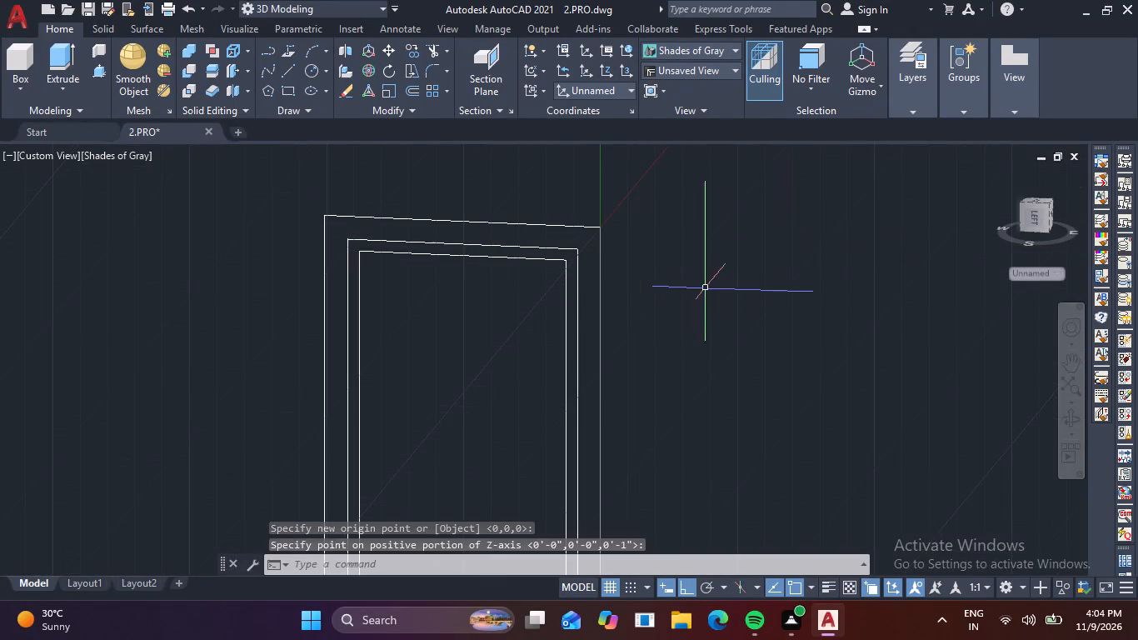
Redefine the UCS at the outer window rectangle's upper corner so its Z axis points backward, perpendicular to the window outlines.
scroll(681, 299, down, 1)
middle_drag(677, 310, 709, 222)
click(600, 66)
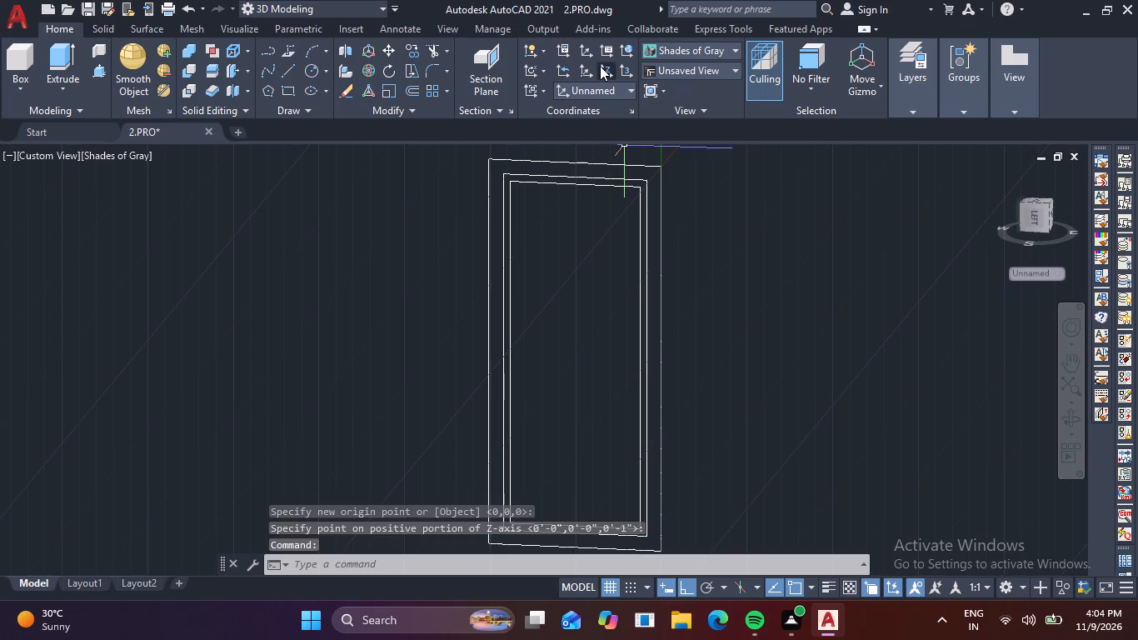
click(661, 171)
middle_drag(692, 161, 652, 262)
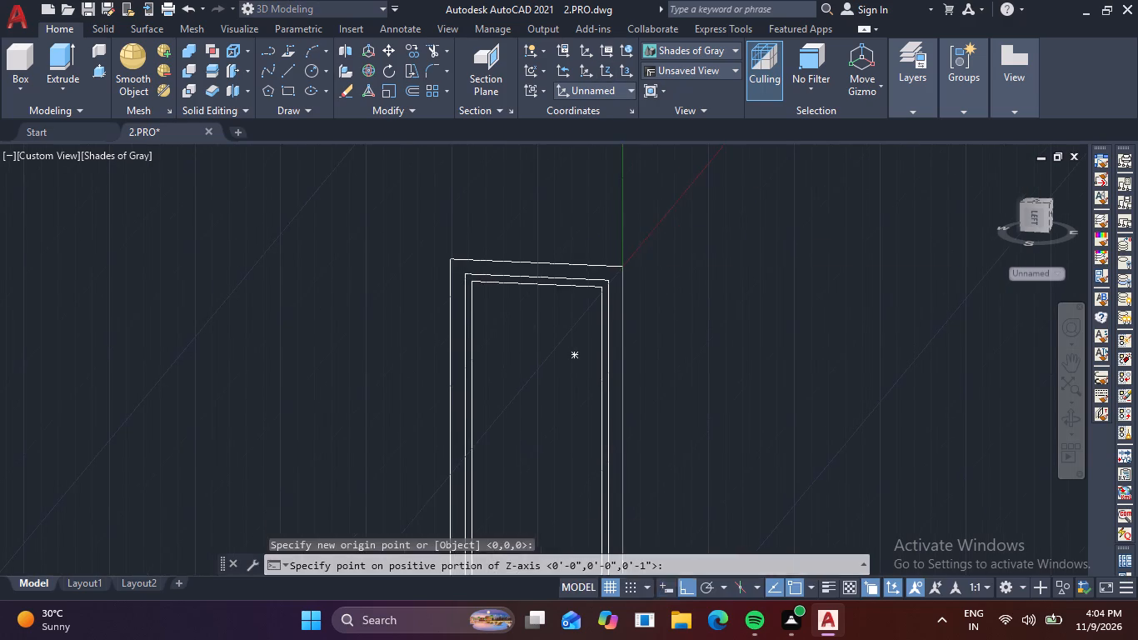
click(677, 202)
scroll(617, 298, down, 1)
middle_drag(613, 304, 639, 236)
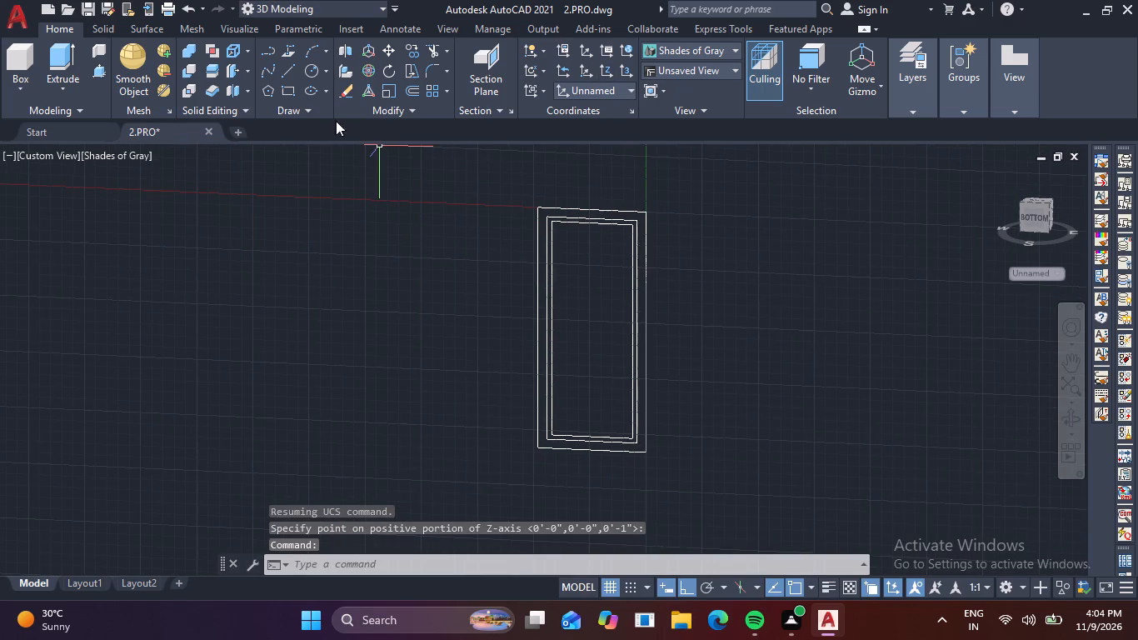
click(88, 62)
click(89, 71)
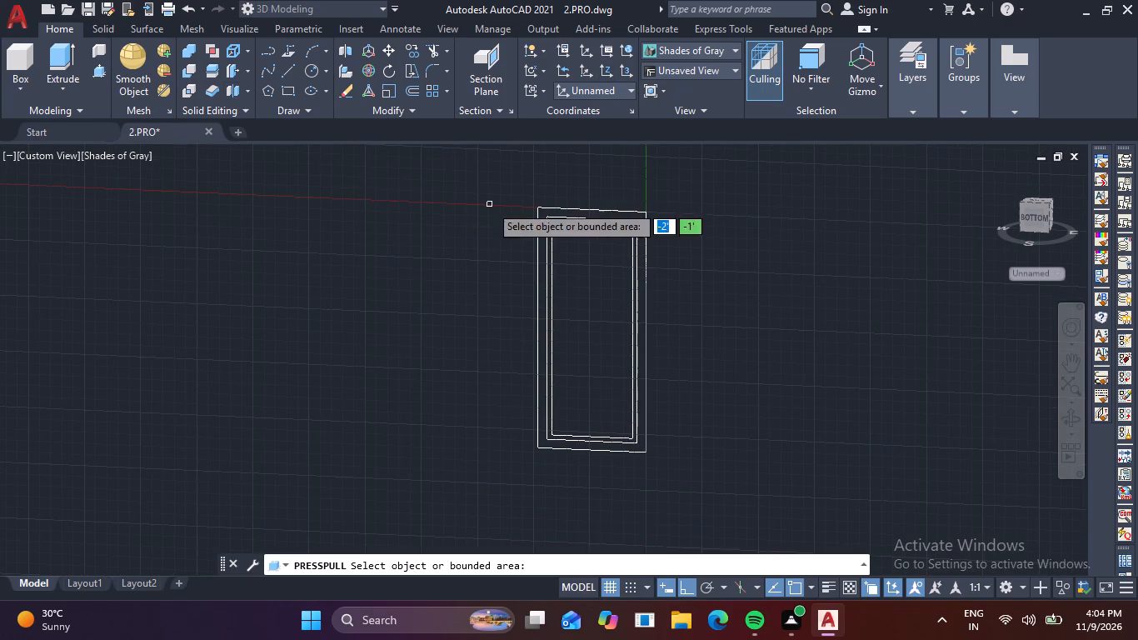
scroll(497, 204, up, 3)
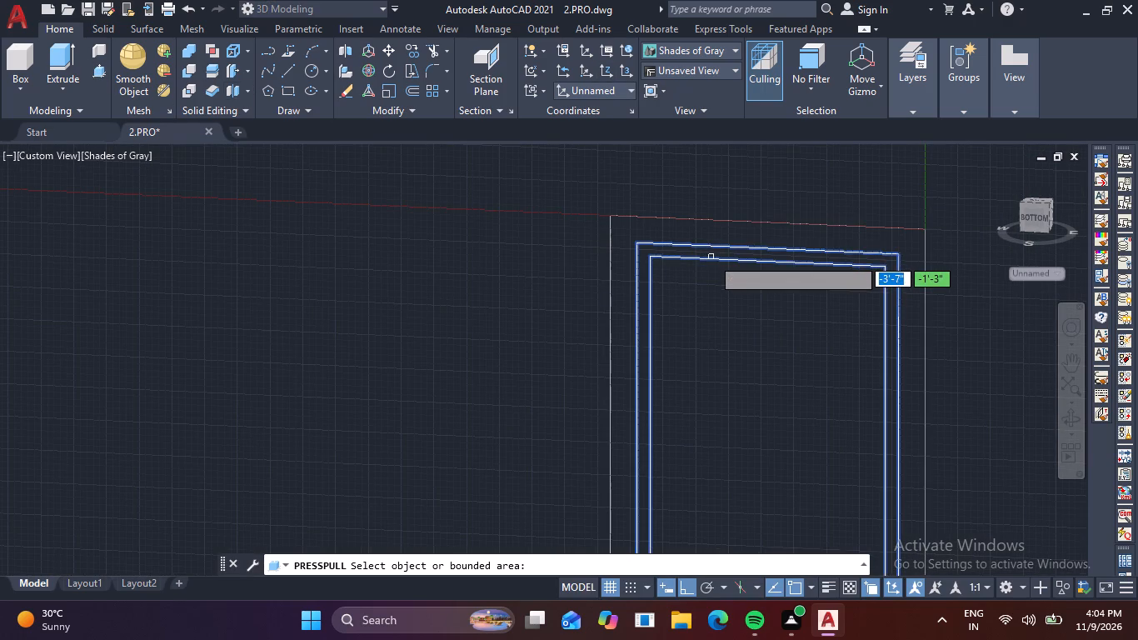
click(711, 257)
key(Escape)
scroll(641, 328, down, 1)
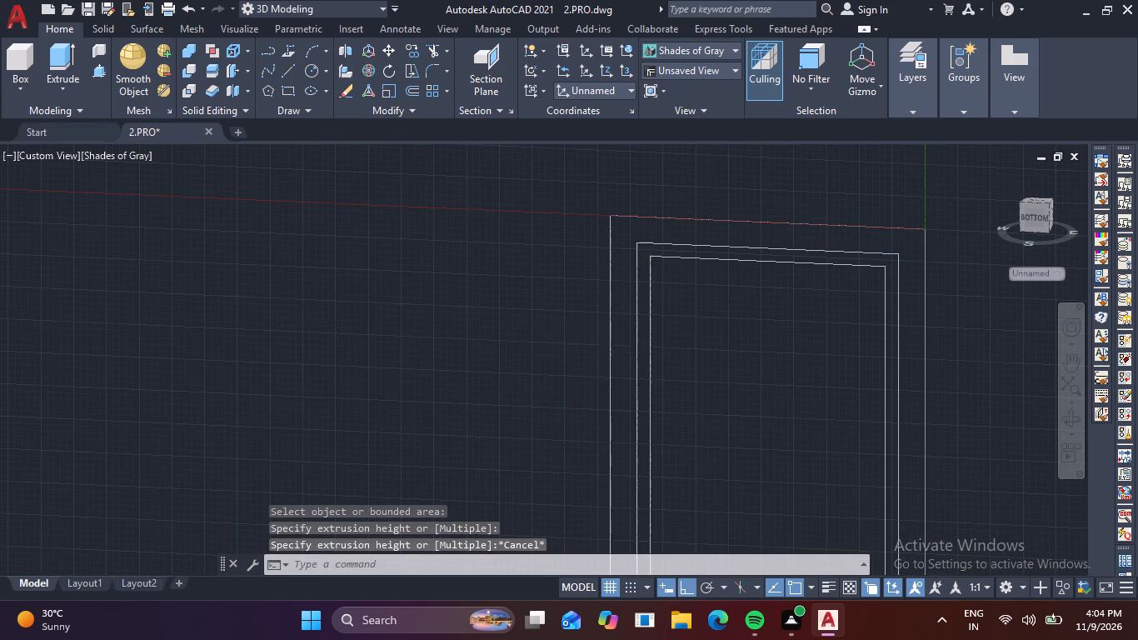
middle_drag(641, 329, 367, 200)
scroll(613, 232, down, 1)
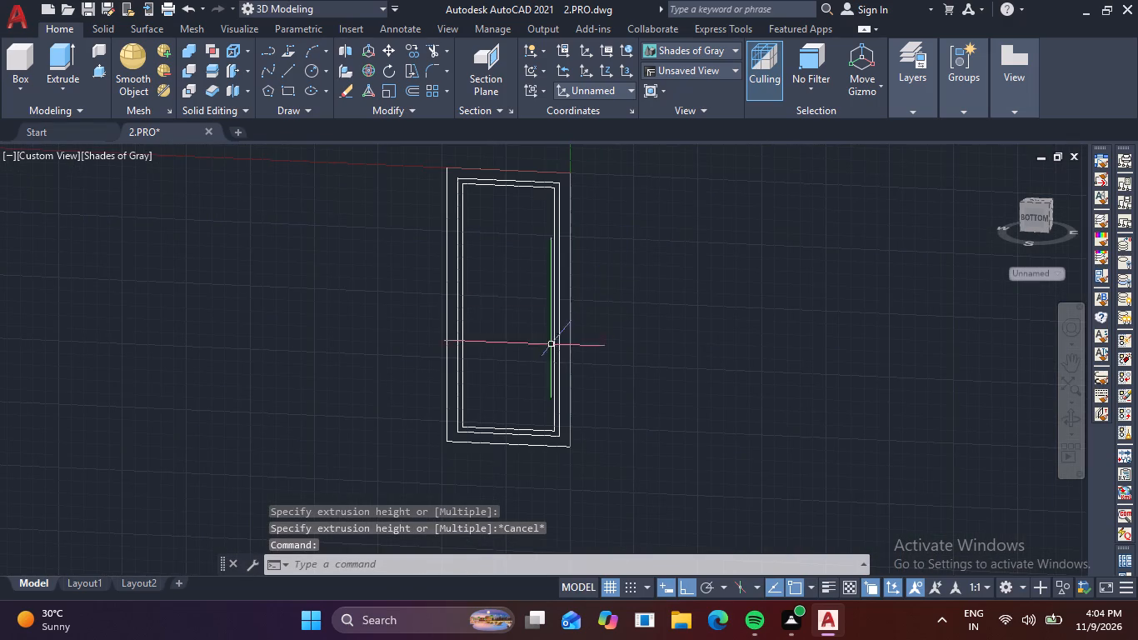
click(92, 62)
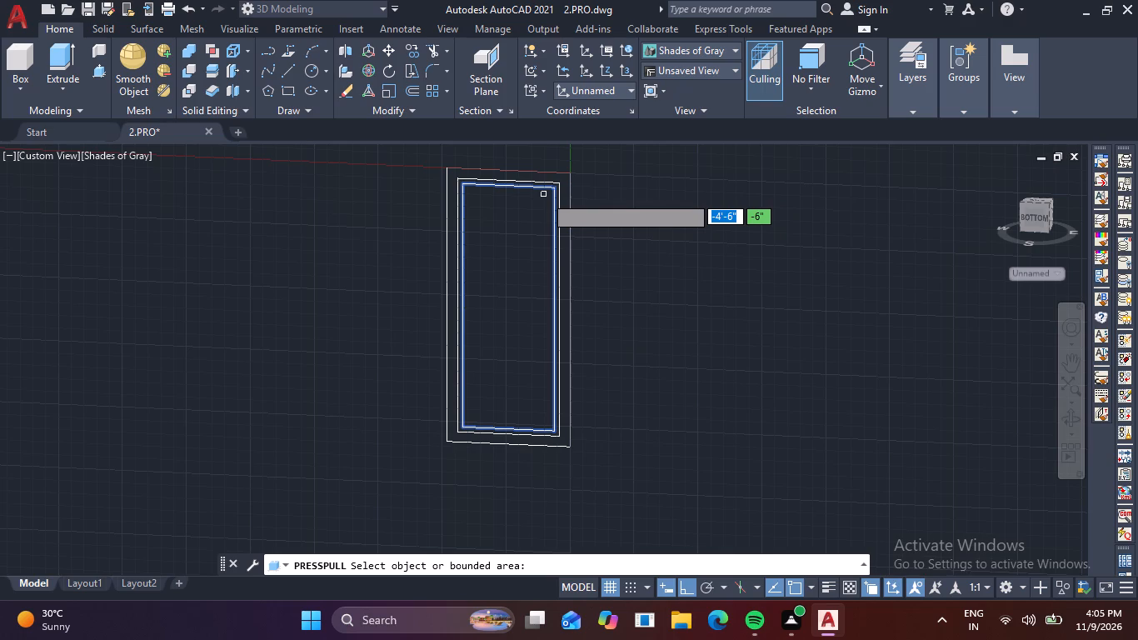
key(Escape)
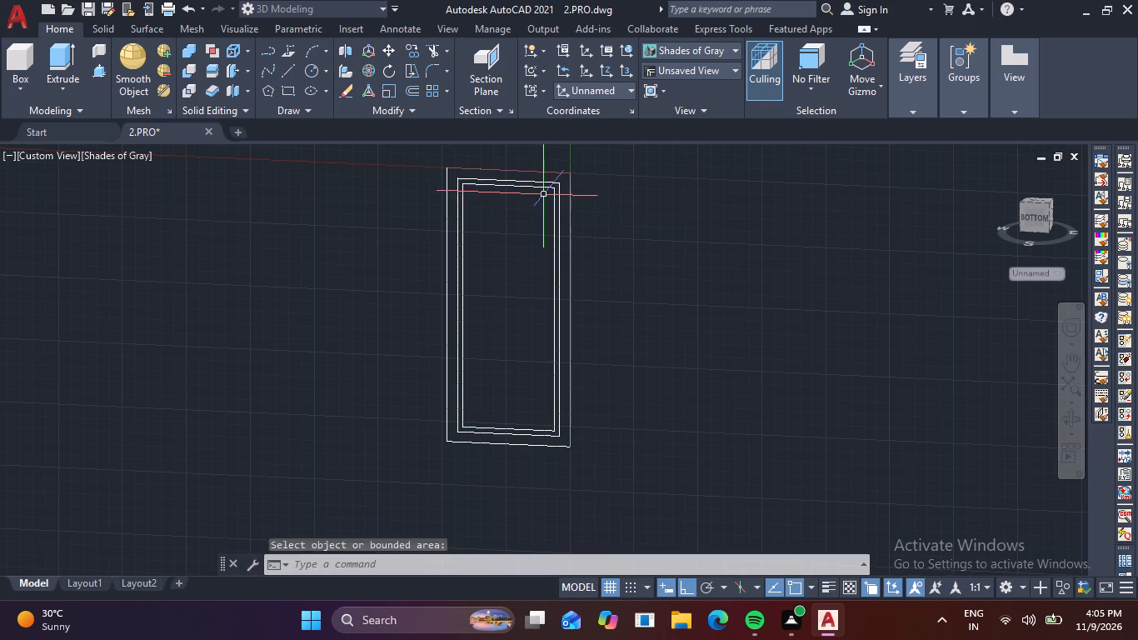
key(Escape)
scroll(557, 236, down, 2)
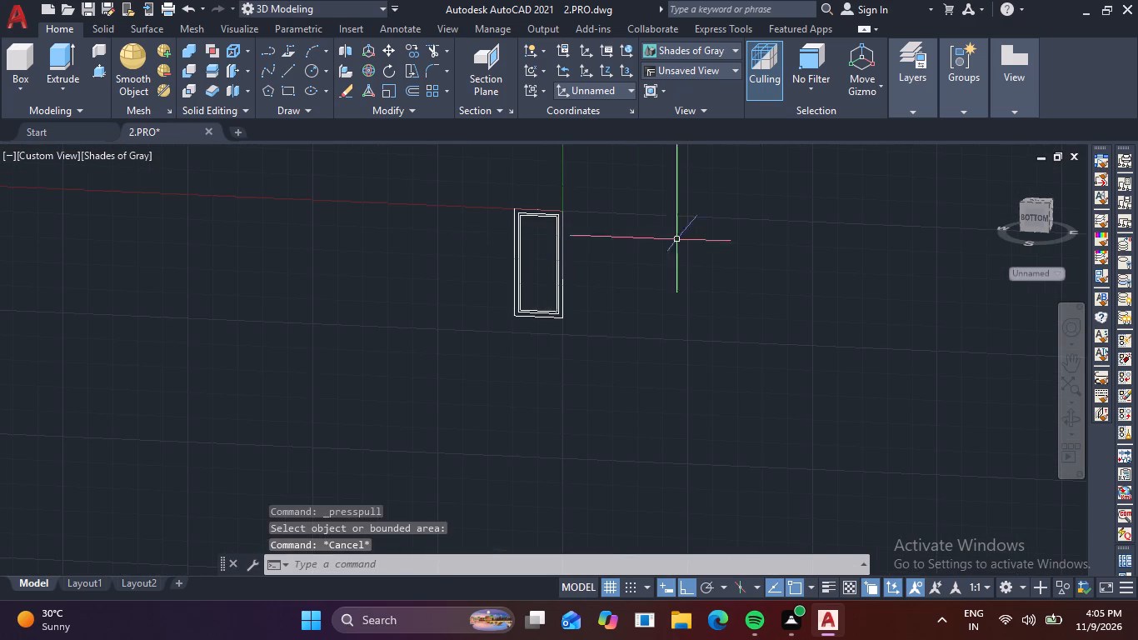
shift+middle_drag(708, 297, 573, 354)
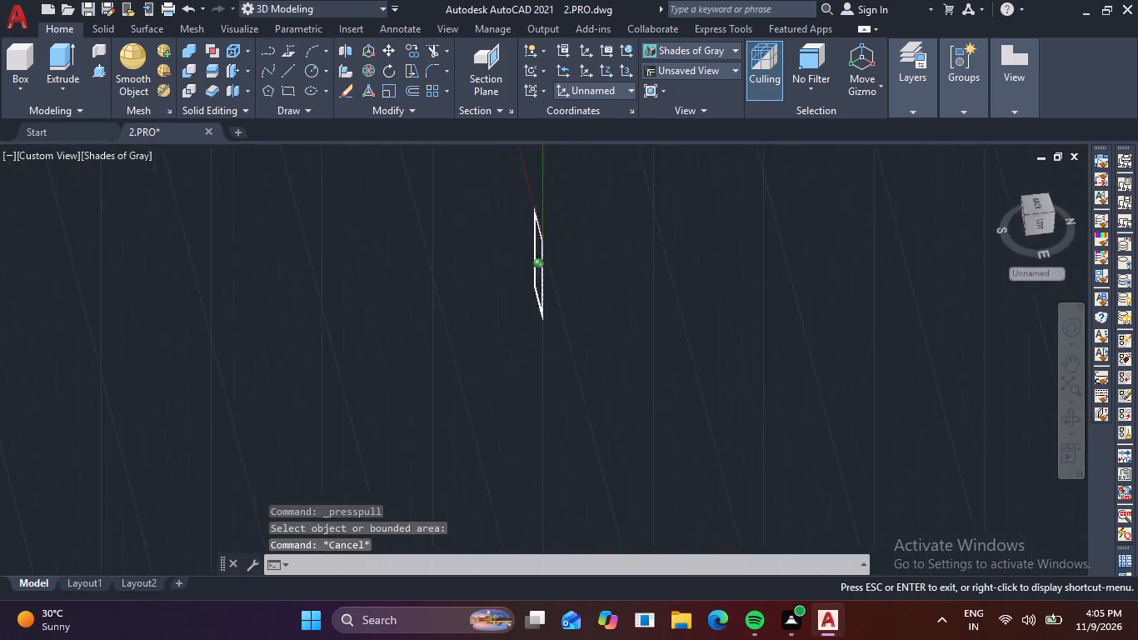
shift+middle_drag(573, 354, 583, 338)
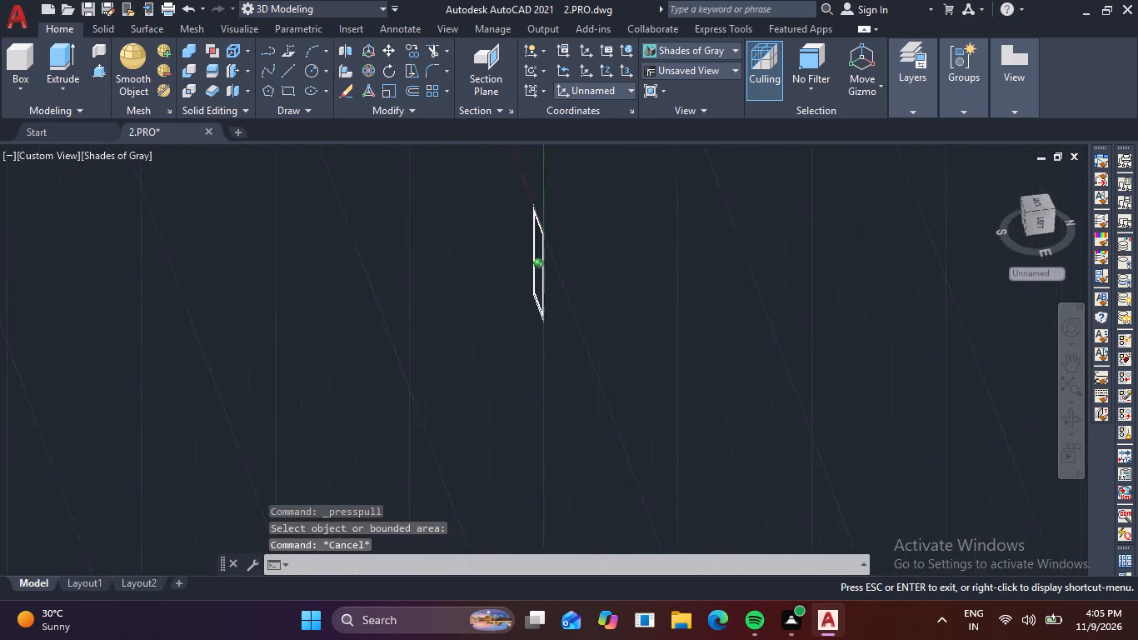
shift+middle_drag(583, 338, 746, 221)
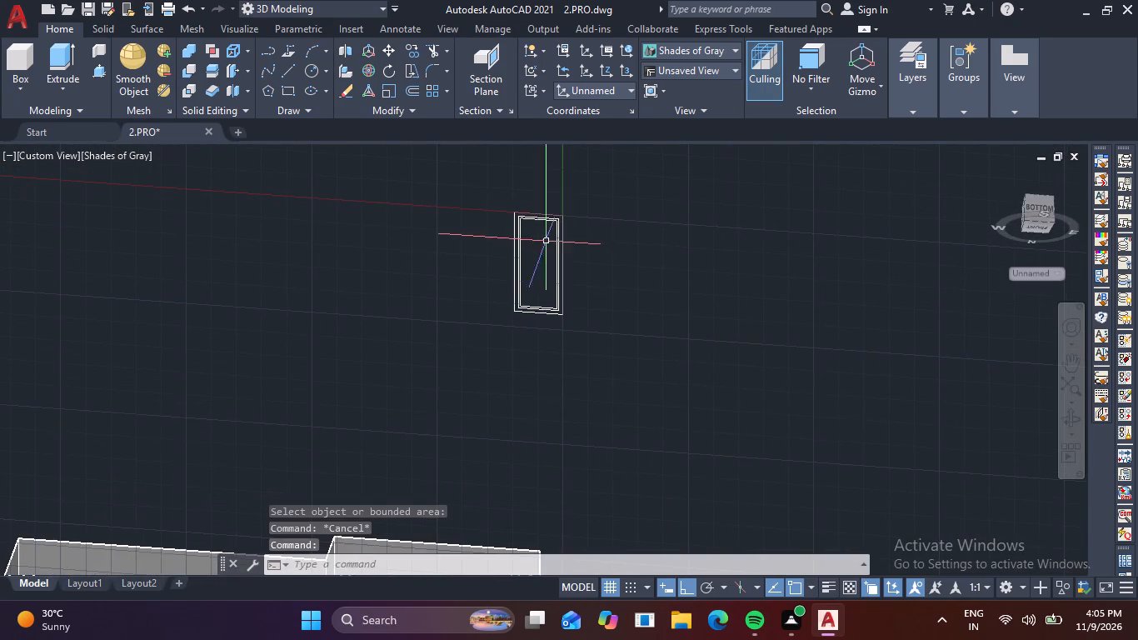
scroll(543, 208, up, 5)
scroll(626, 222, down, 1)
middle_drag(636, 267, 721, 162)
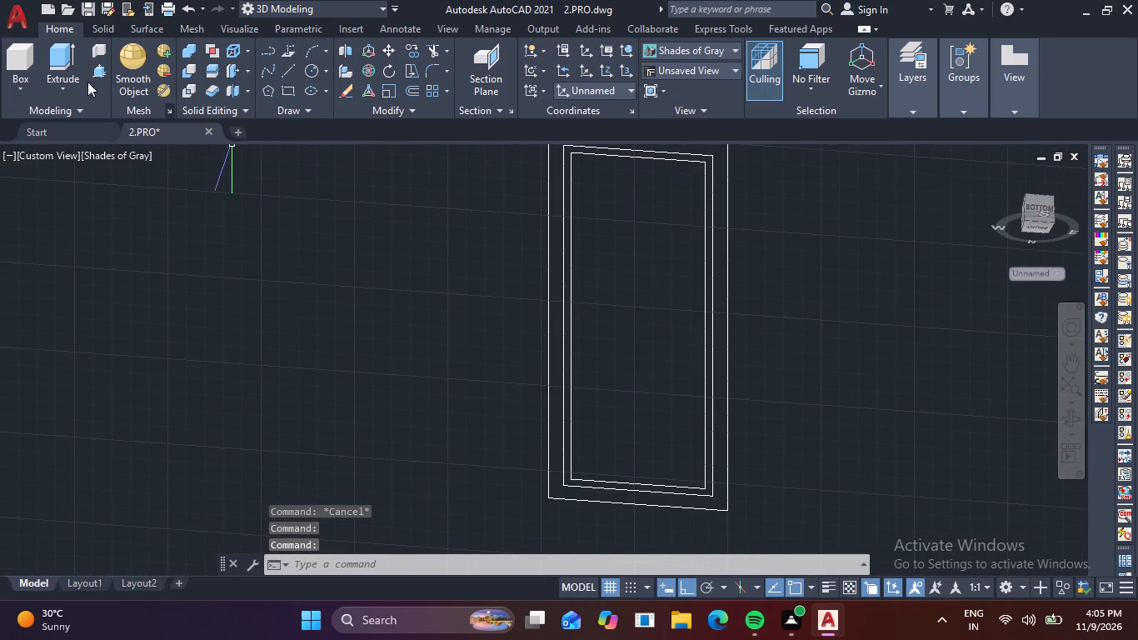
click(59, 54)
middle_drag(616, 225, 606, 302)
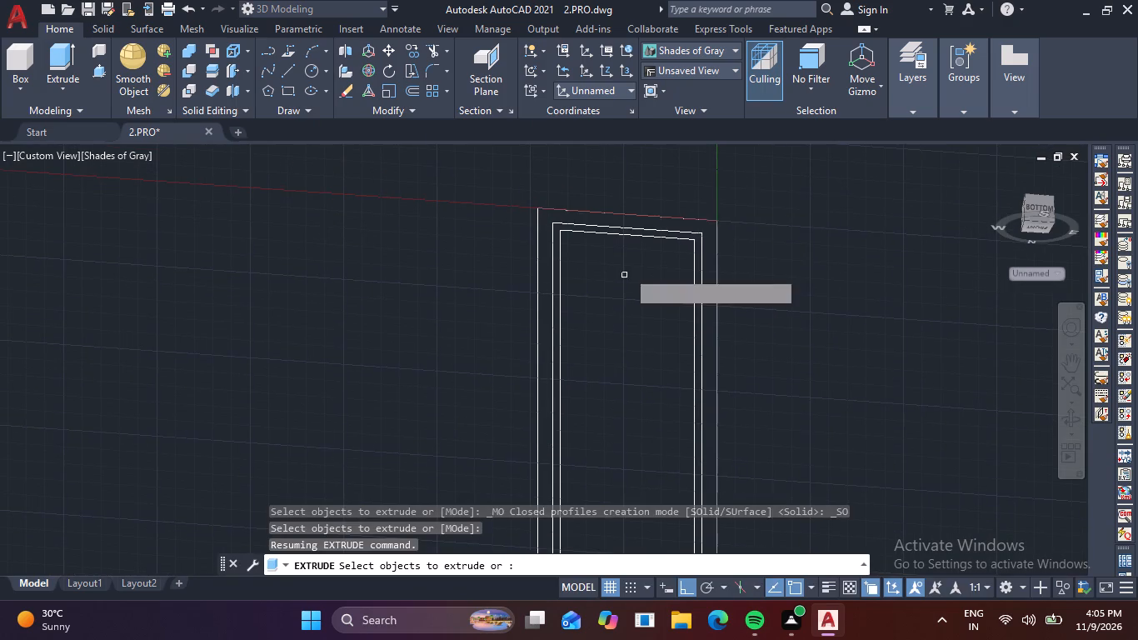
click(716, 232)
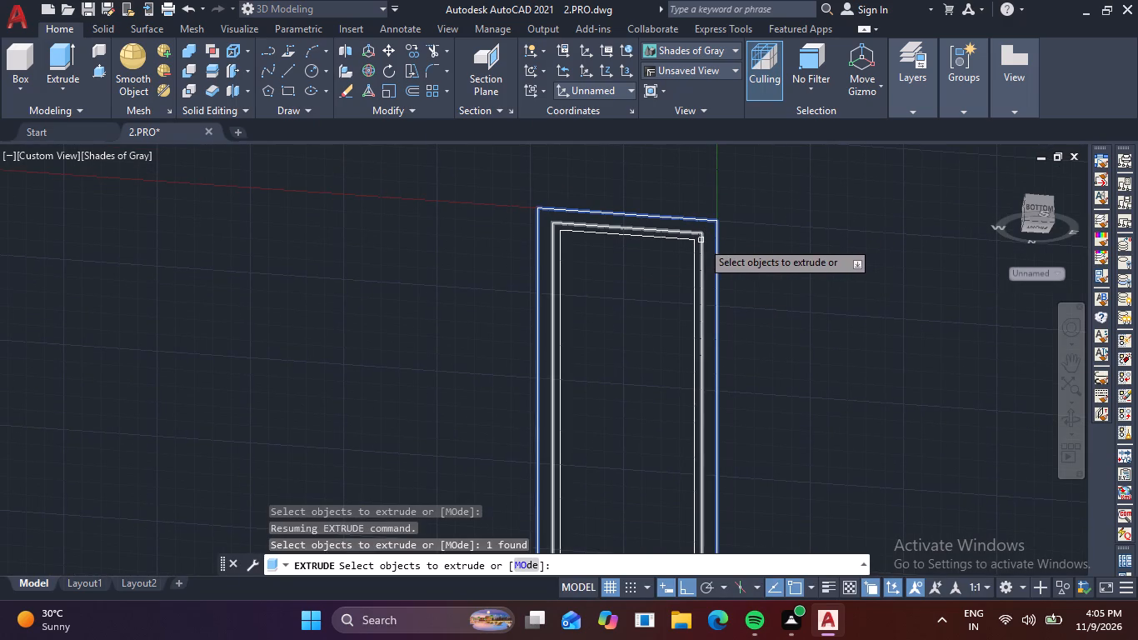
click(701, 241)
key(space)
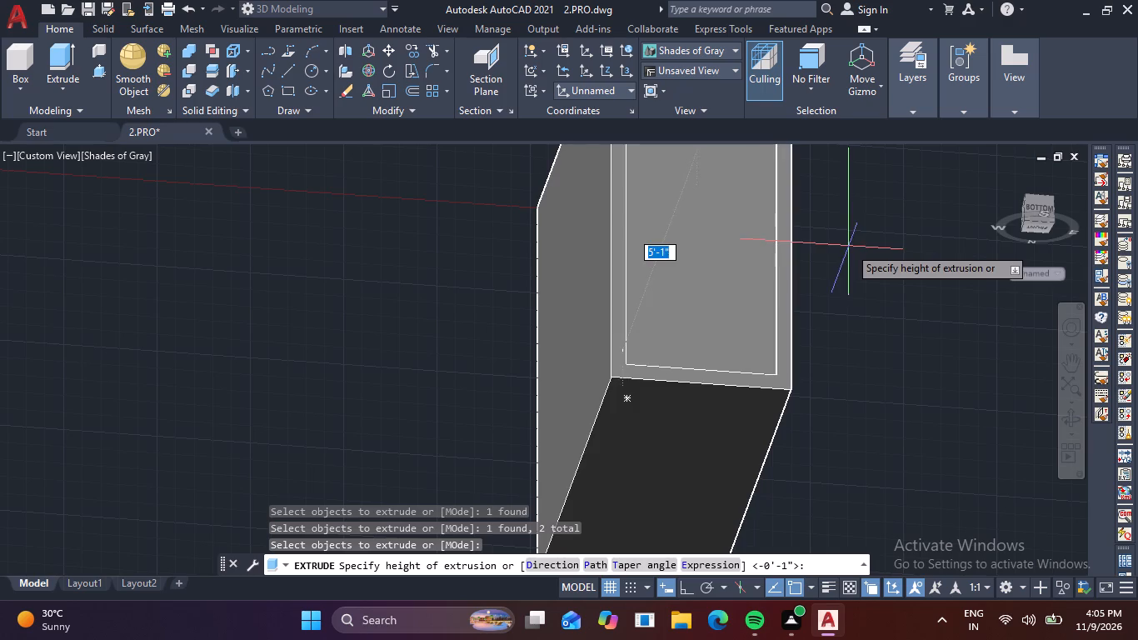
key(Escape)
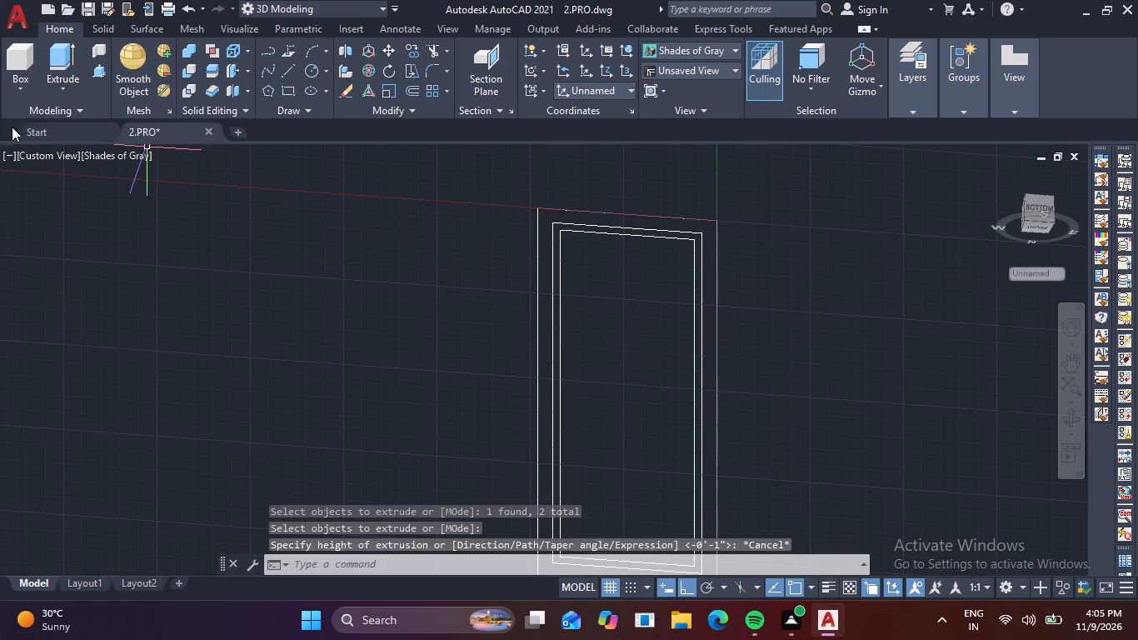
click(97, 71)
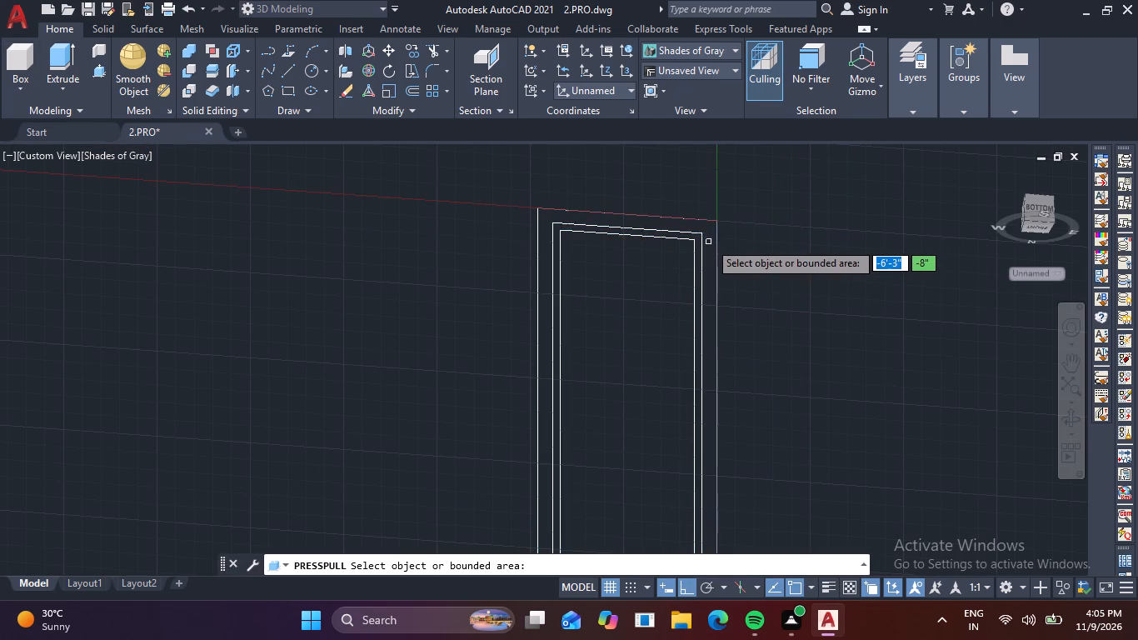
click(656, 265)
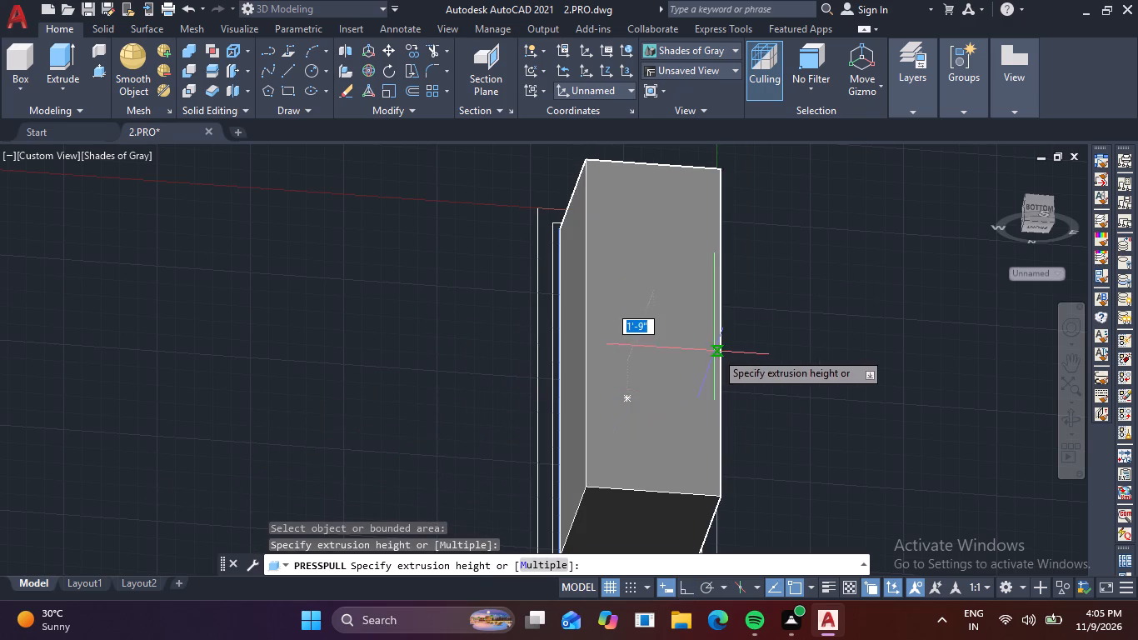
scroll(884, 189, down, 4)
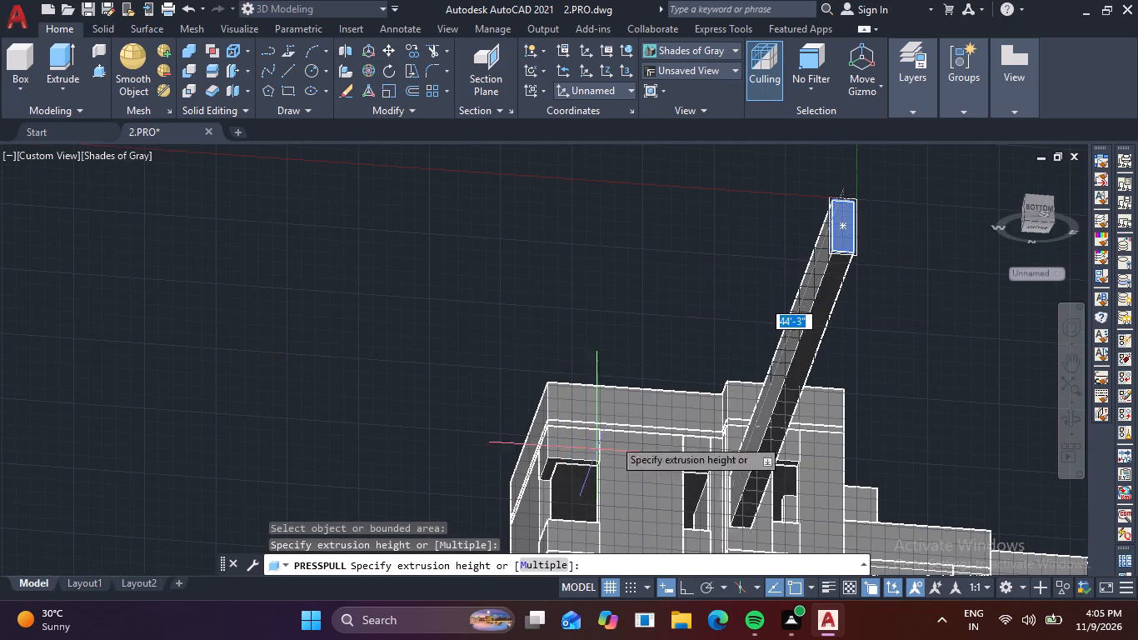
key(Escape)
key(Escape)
Presspull the area inside the innermost window rectangle by .6.
scroll(844, 232, up, 3)
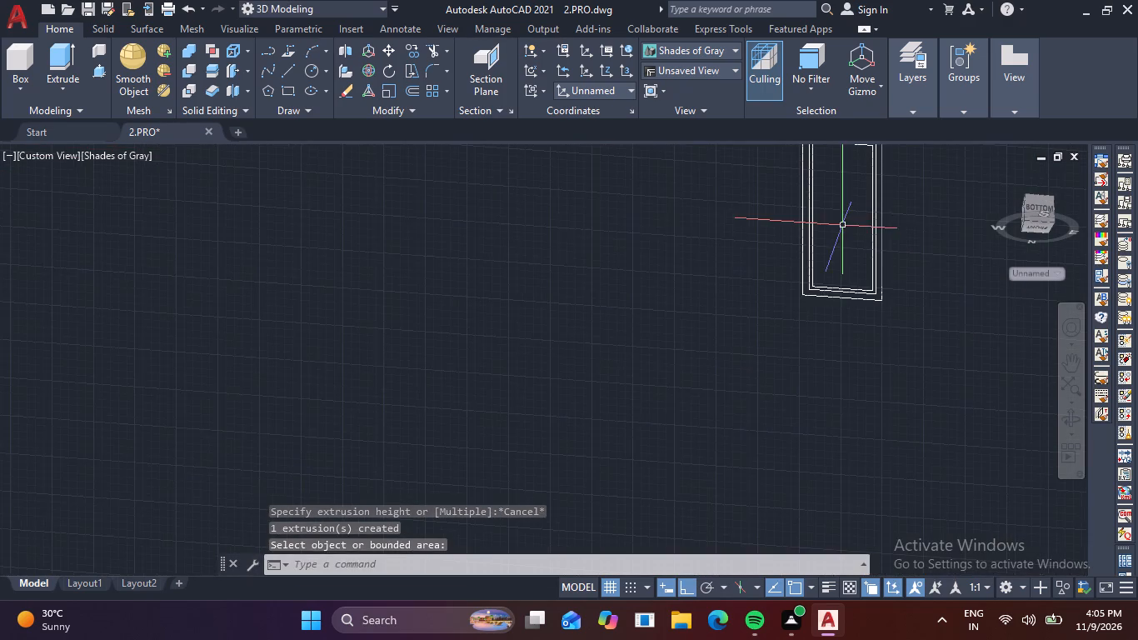
middle_drag(841, 231, 637, 407)
scroll(818, 262, up, 1)
click(96, 72)
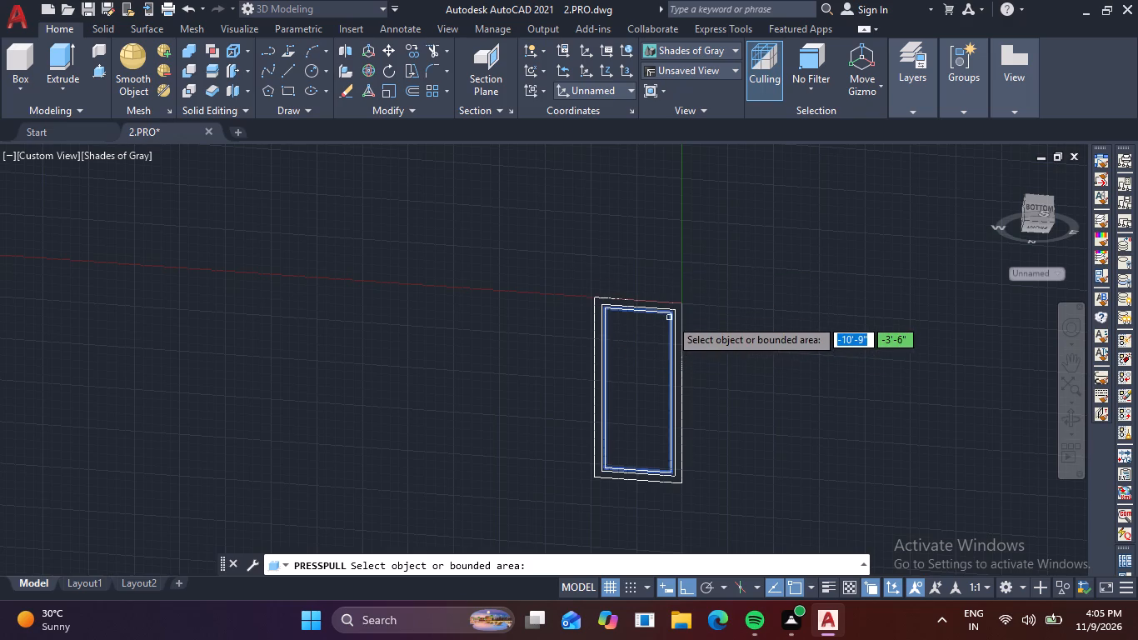
scroll(677, 307, up, 3)
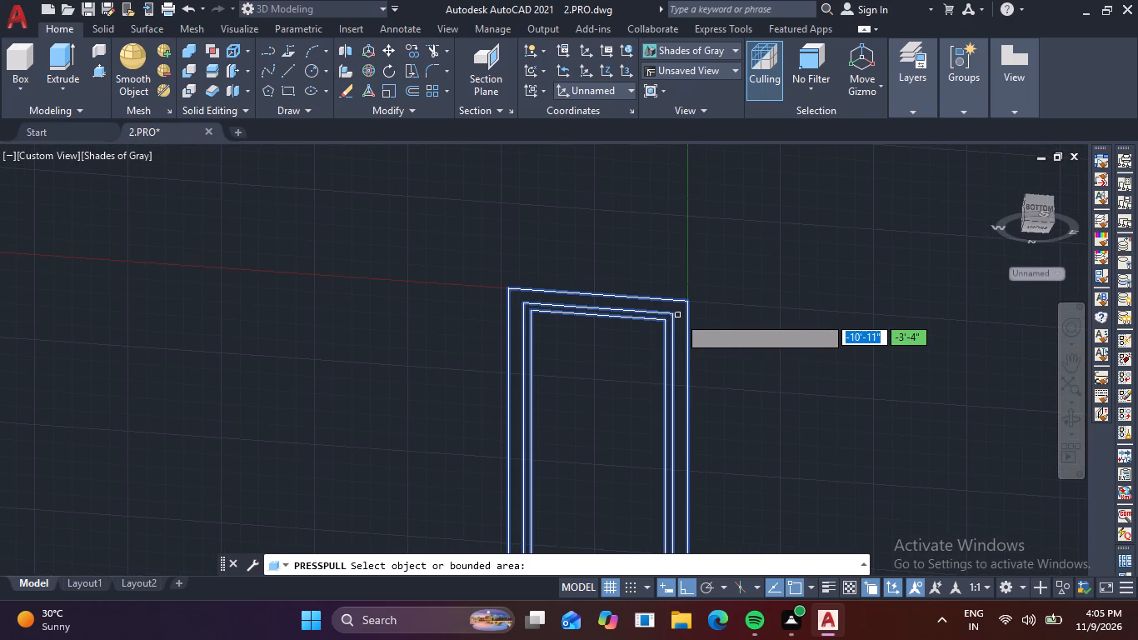
click(636, 344)
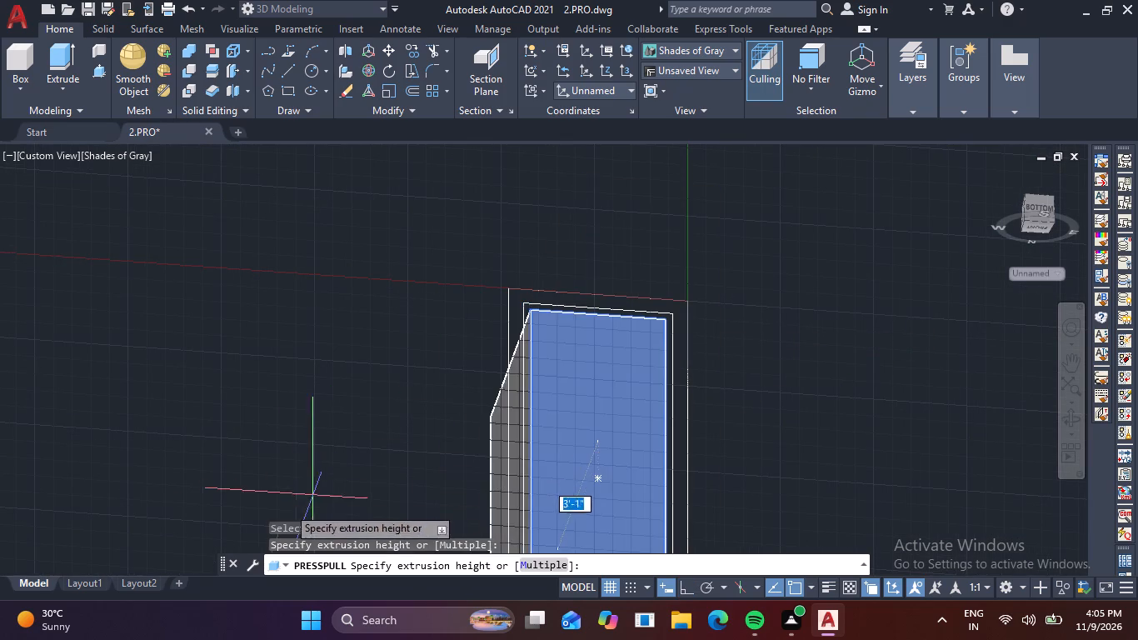
scroll(445, 387, down, 2)
middle_drag(466, 373, 469, 282)
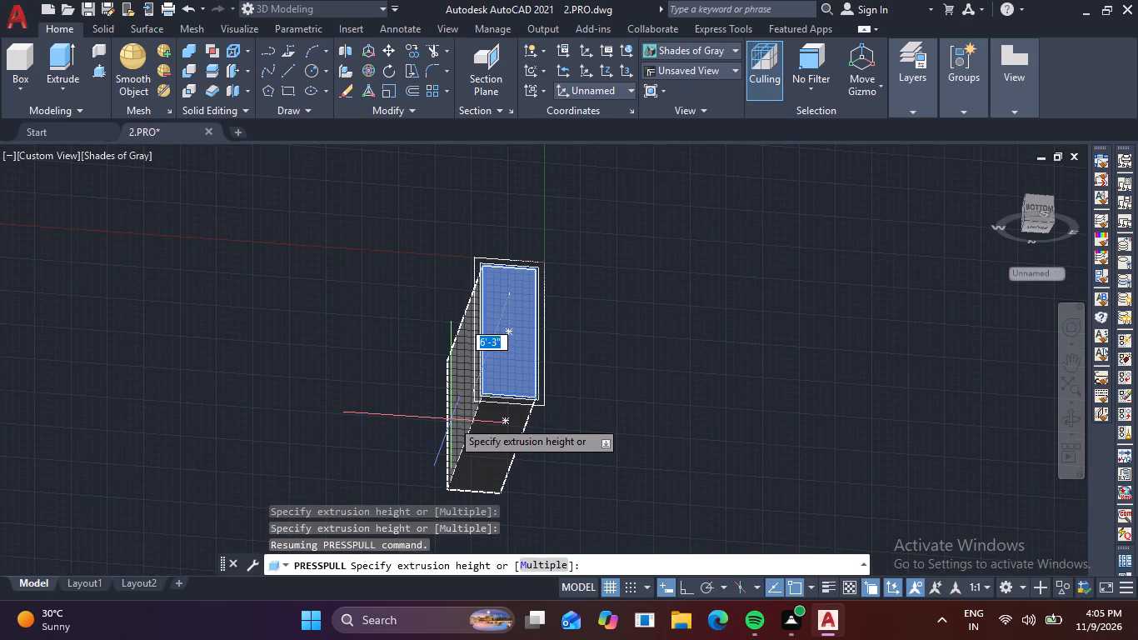
text(.6)
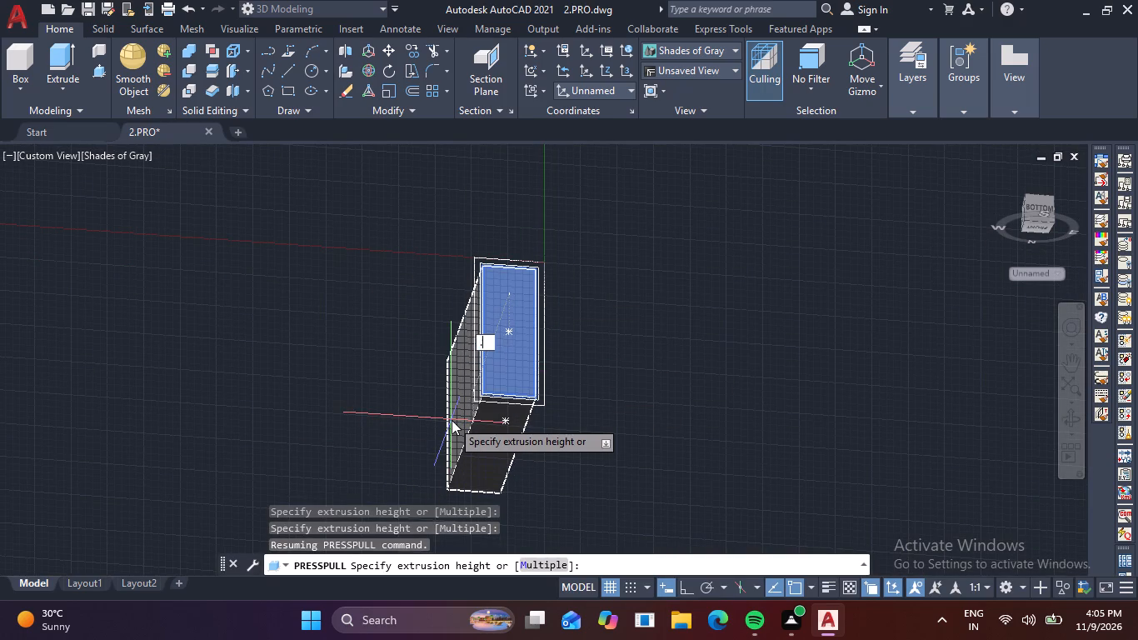
key(space)
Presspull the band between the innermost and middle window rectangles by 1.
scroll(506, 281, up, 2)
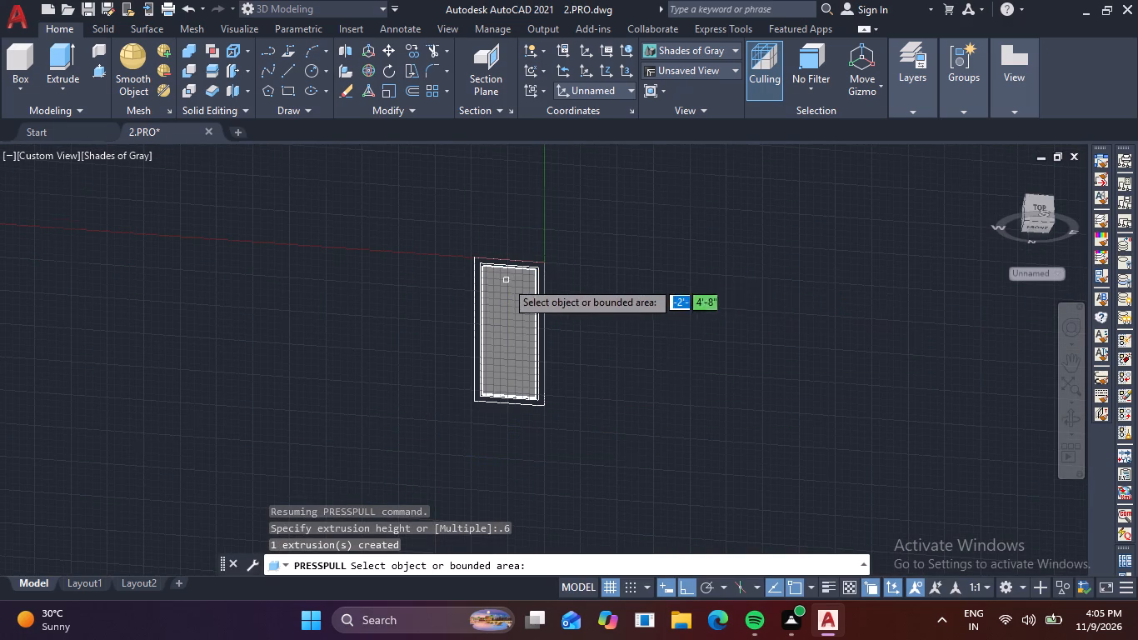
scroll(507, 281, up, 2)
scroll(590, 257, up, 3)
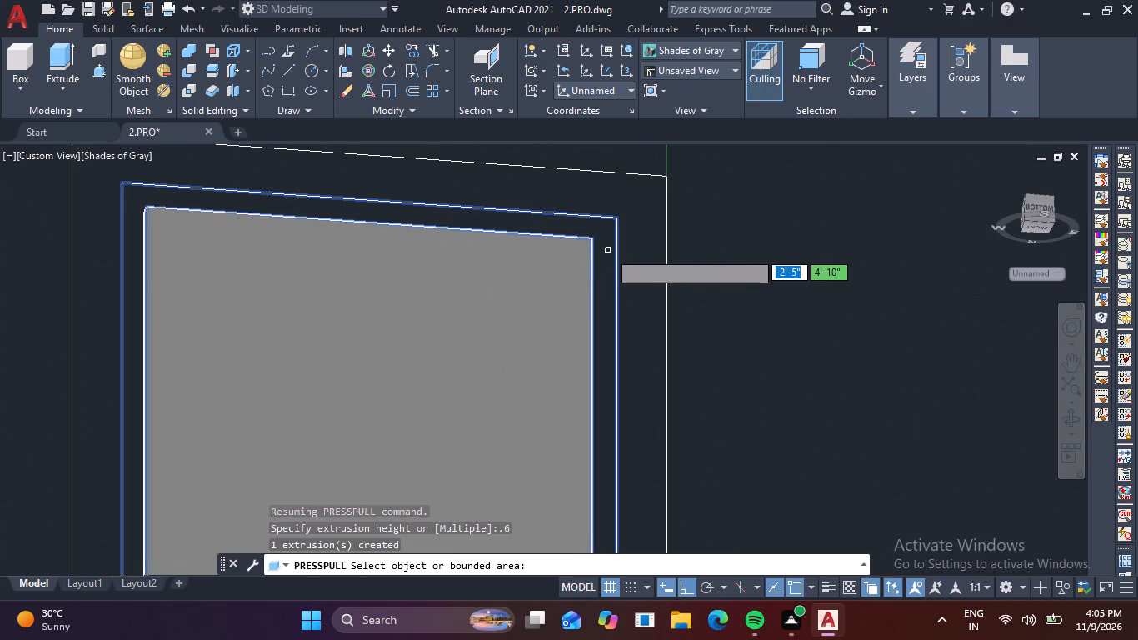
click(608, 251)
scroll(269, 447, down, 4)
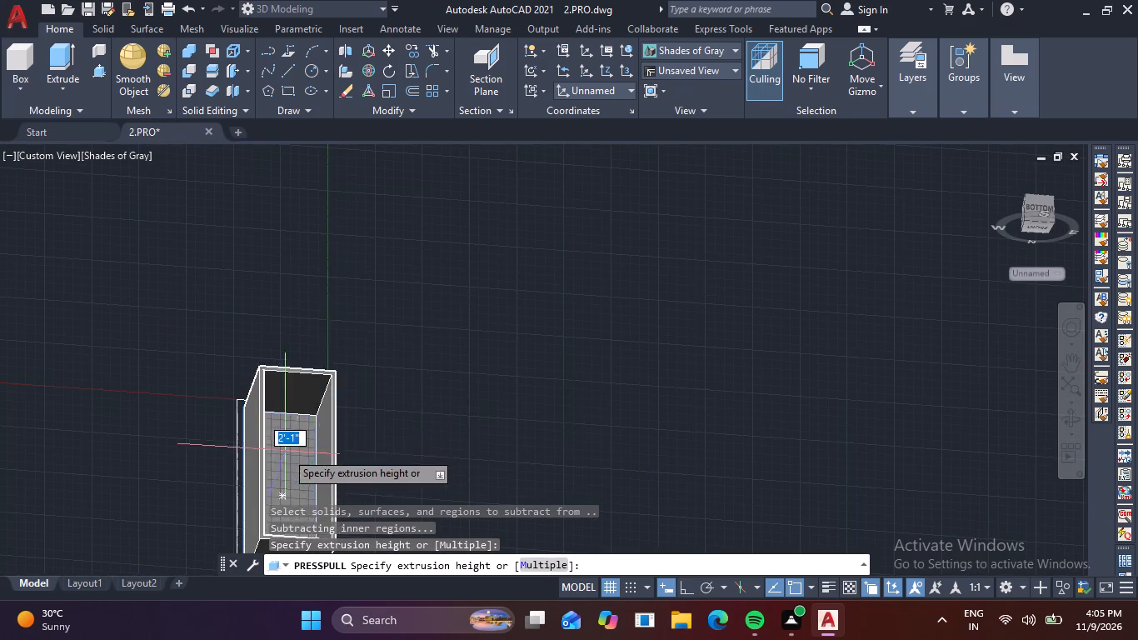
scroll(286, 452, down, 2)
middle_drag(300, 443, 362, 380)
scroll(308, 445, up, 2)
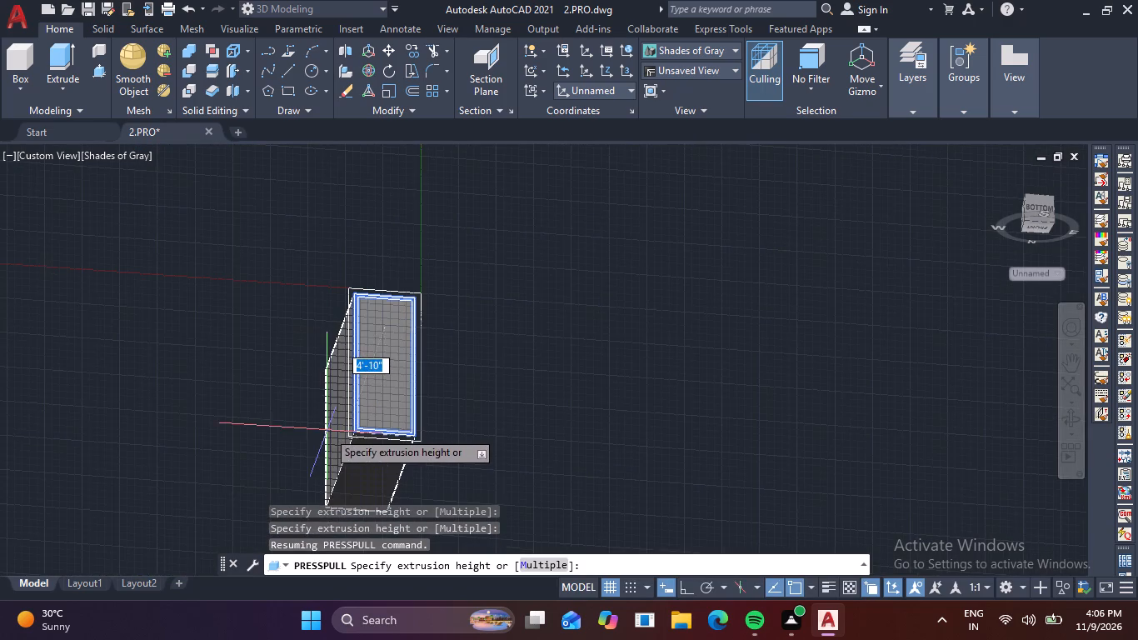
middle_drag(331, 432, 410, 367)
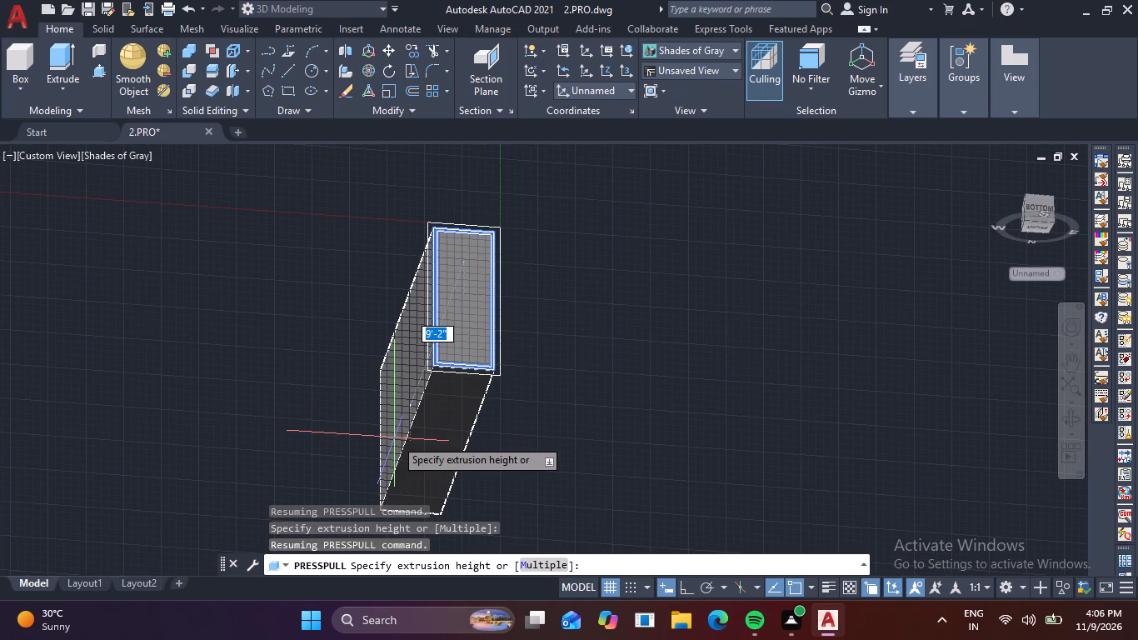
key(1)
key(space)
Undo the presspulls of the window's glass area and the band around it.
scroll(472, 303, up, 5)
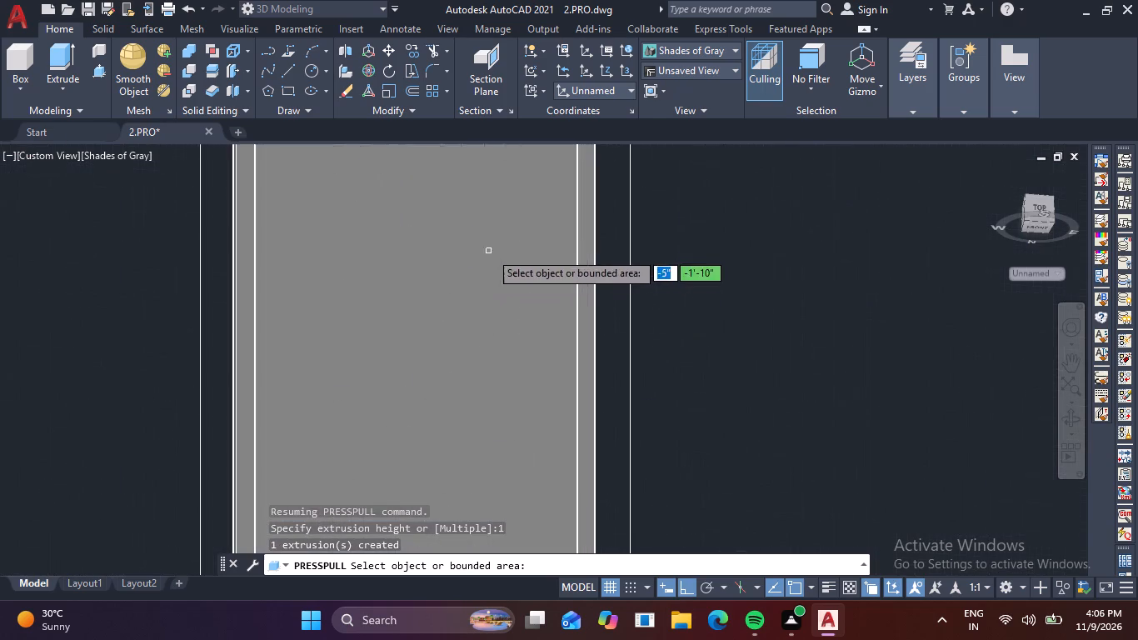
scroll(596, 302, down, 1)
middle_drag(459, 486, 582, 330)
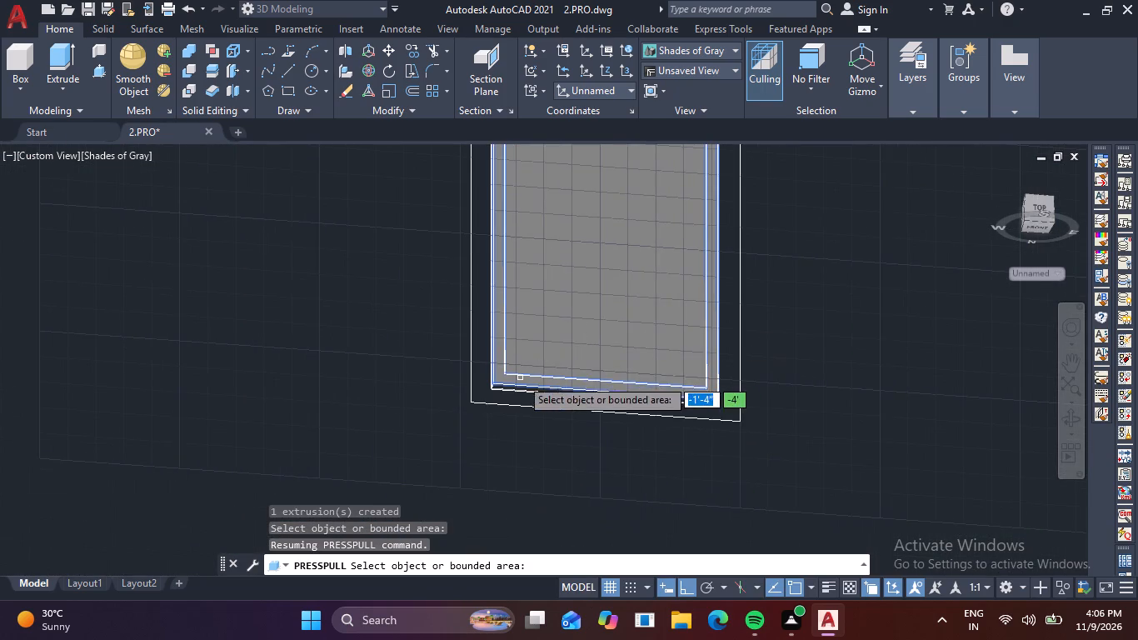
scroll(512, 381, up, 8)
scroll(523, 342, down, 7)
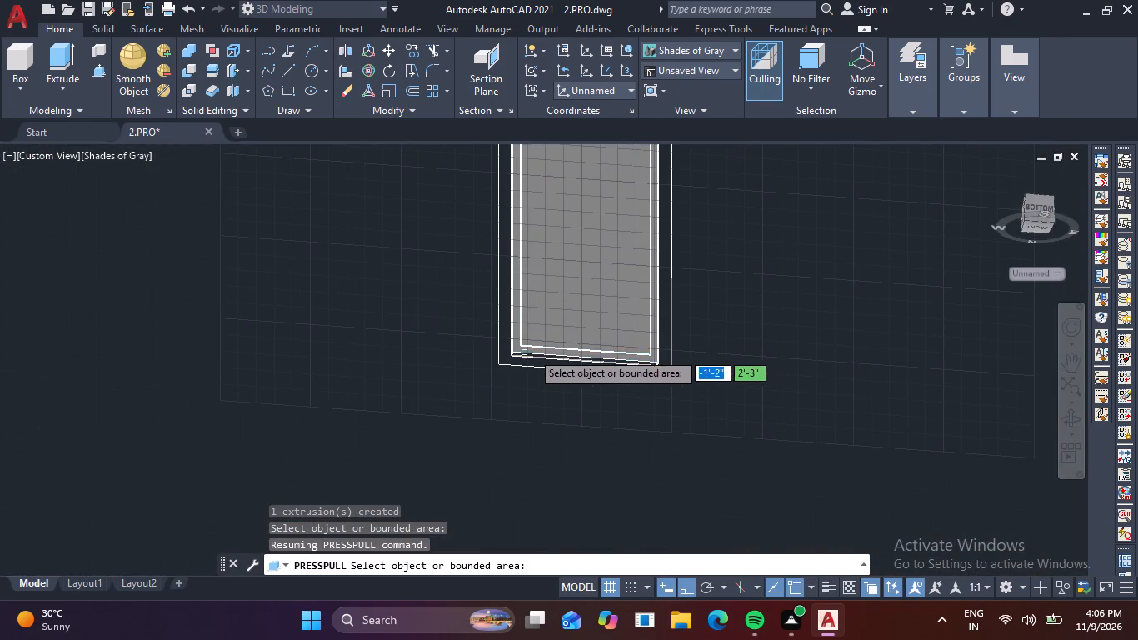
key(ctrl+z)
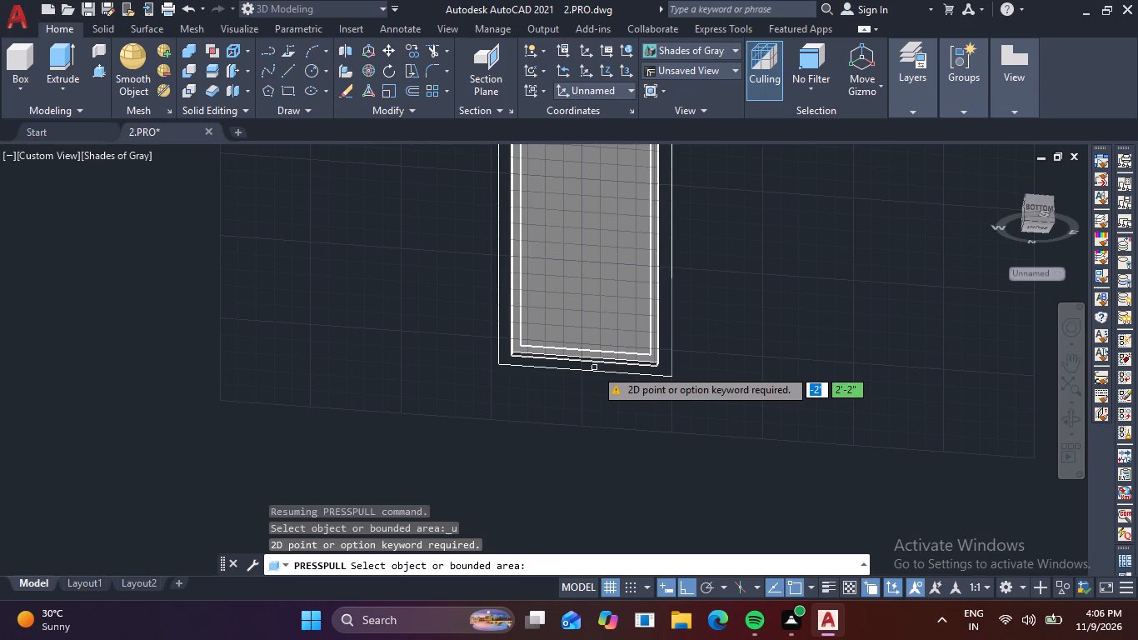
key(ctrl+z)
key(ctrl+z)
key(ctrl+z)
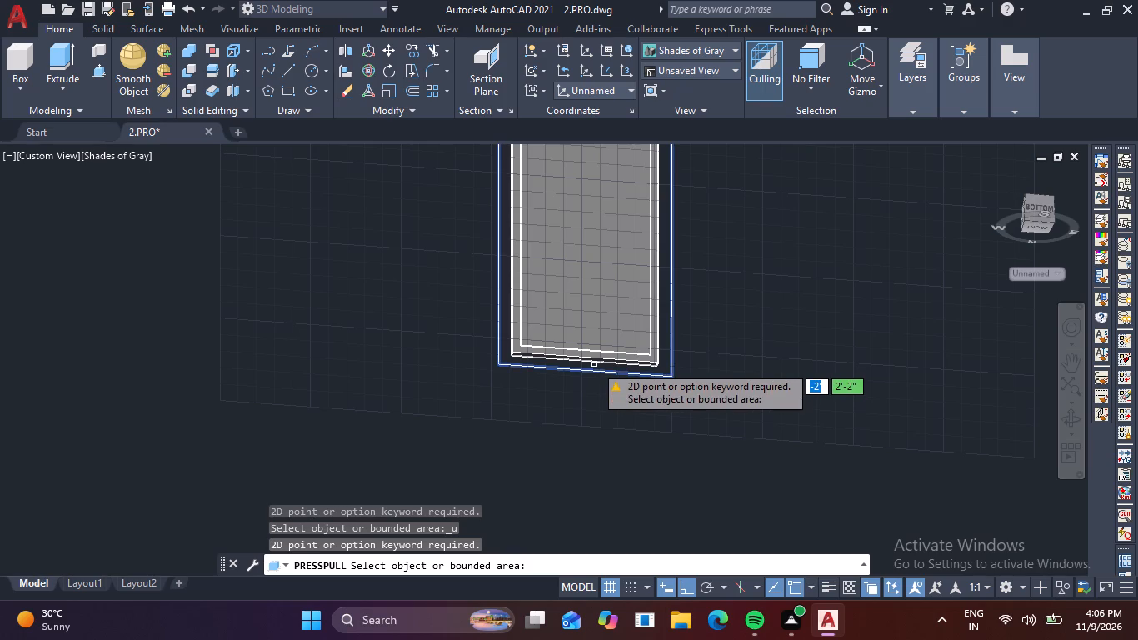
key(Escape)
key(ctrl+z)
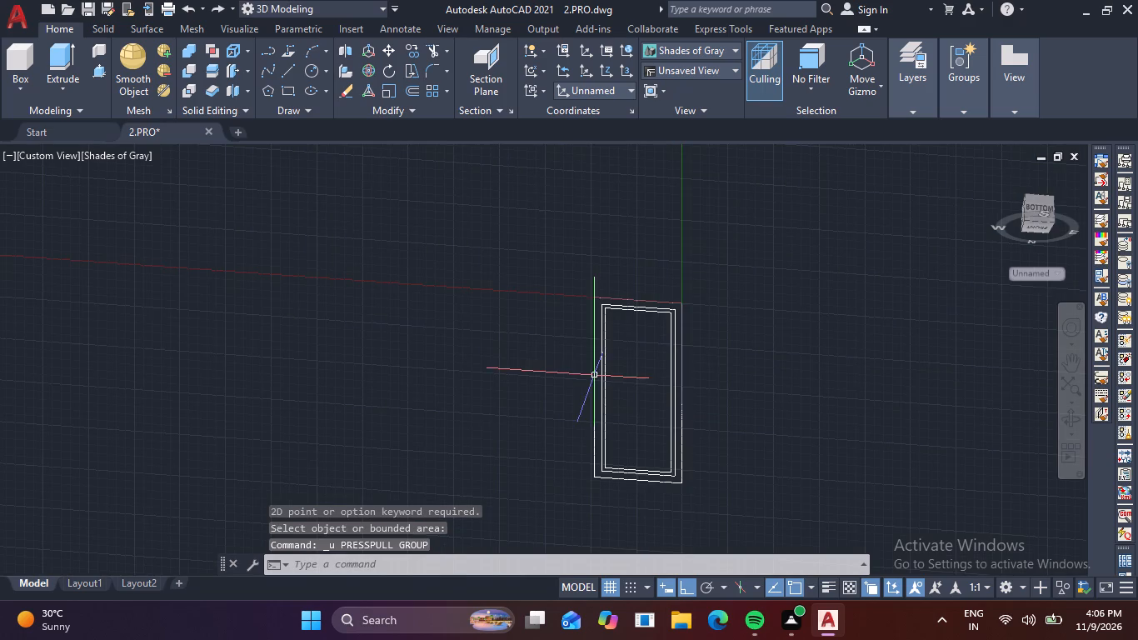
Presspull the band between the outer and middle window rectangles by 2 to form the outer frame.
scroll(629, 313, up, 3)
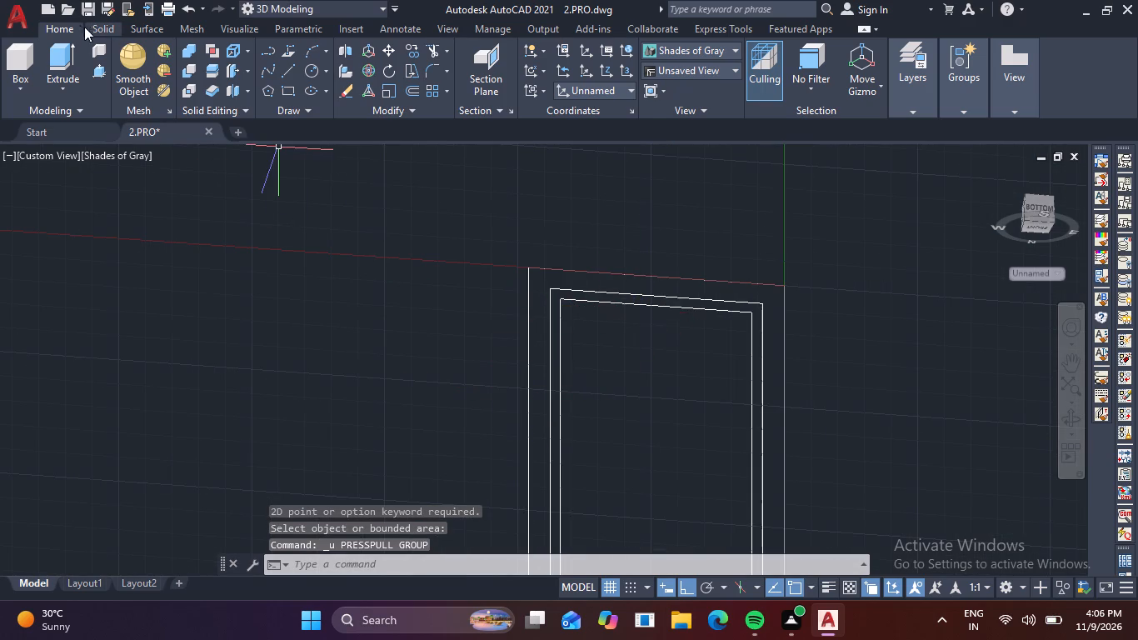
click(94, 77)
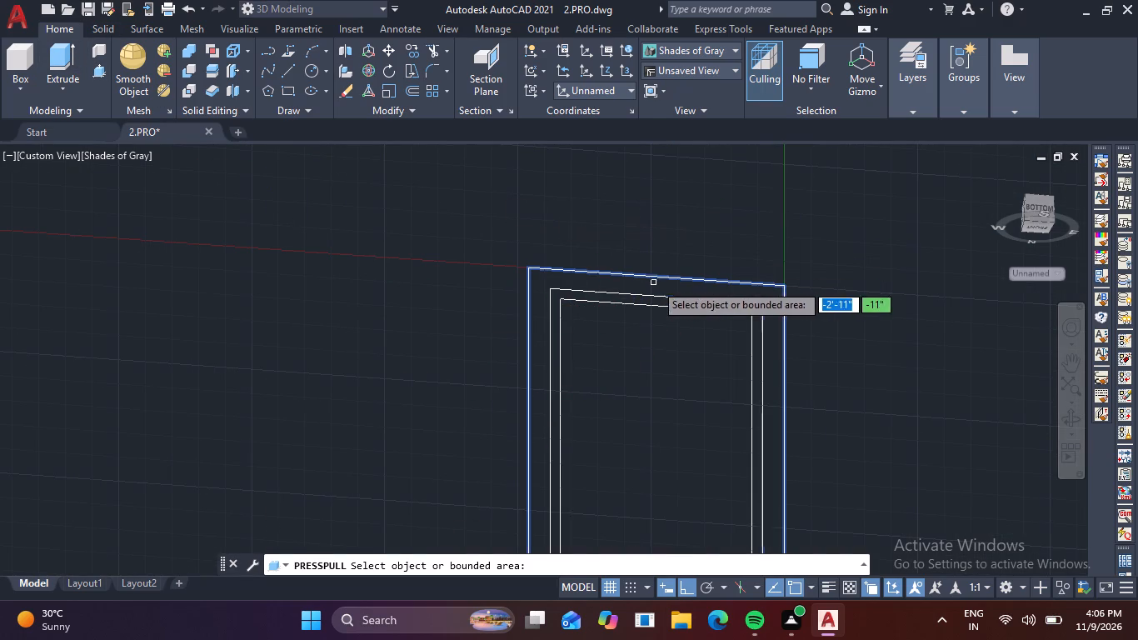
click(669, 287)
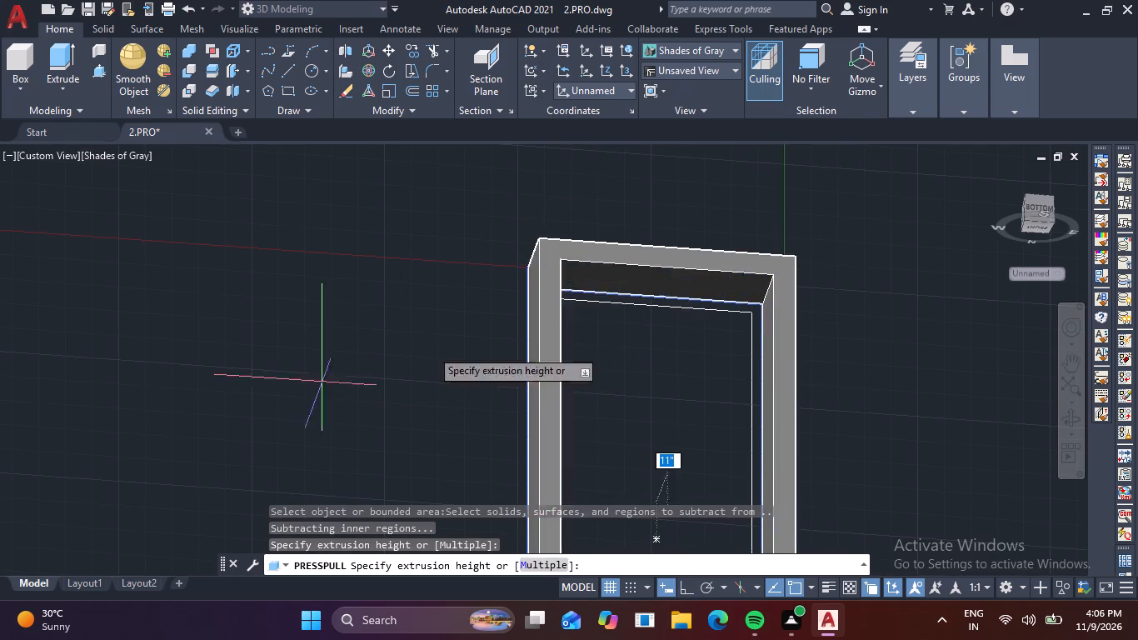
scroll(697, 285, down, 4)
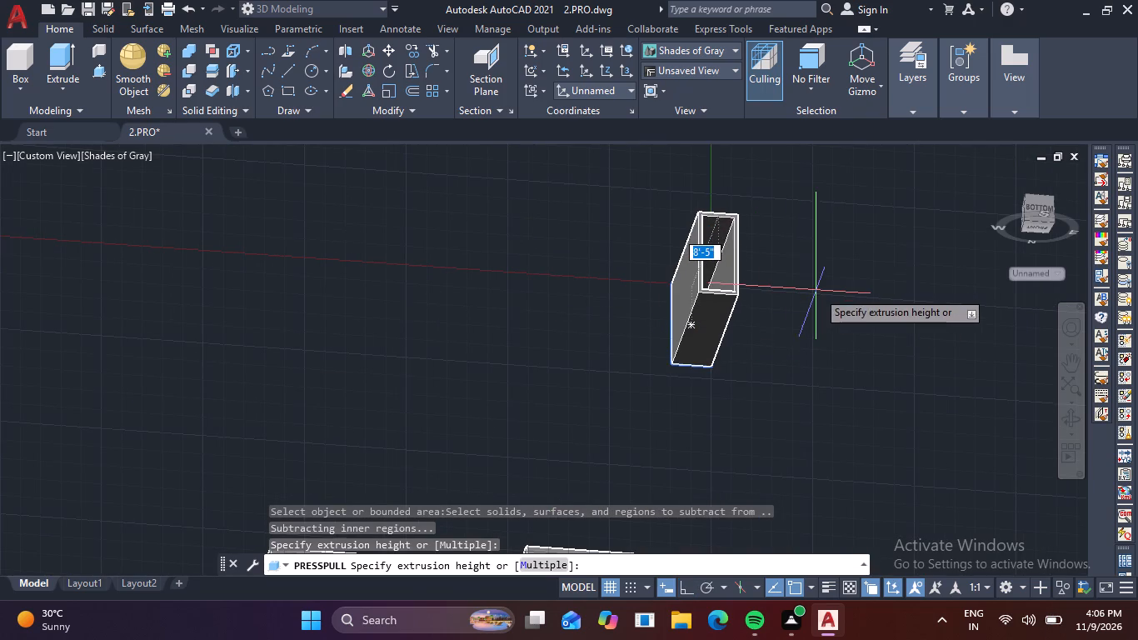
key(2)
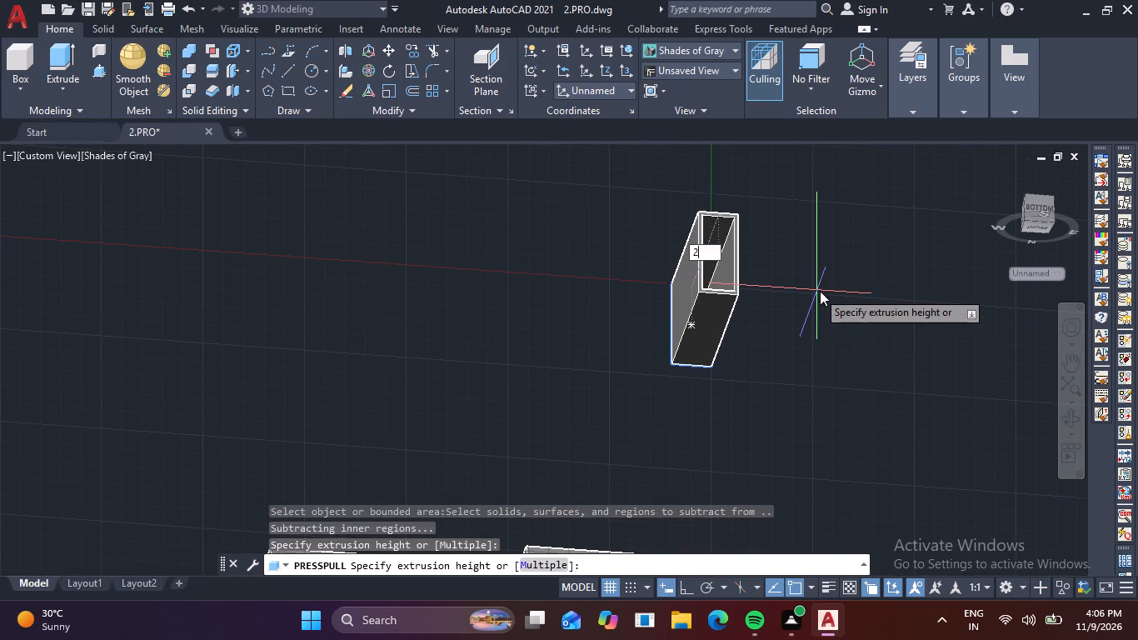
key(space)
Presspull the band between the middle and innermost window rectangles by 1 to form the inner frame.
scroll(716, 279, up, 5)
scroll(631, 324, up, 2)
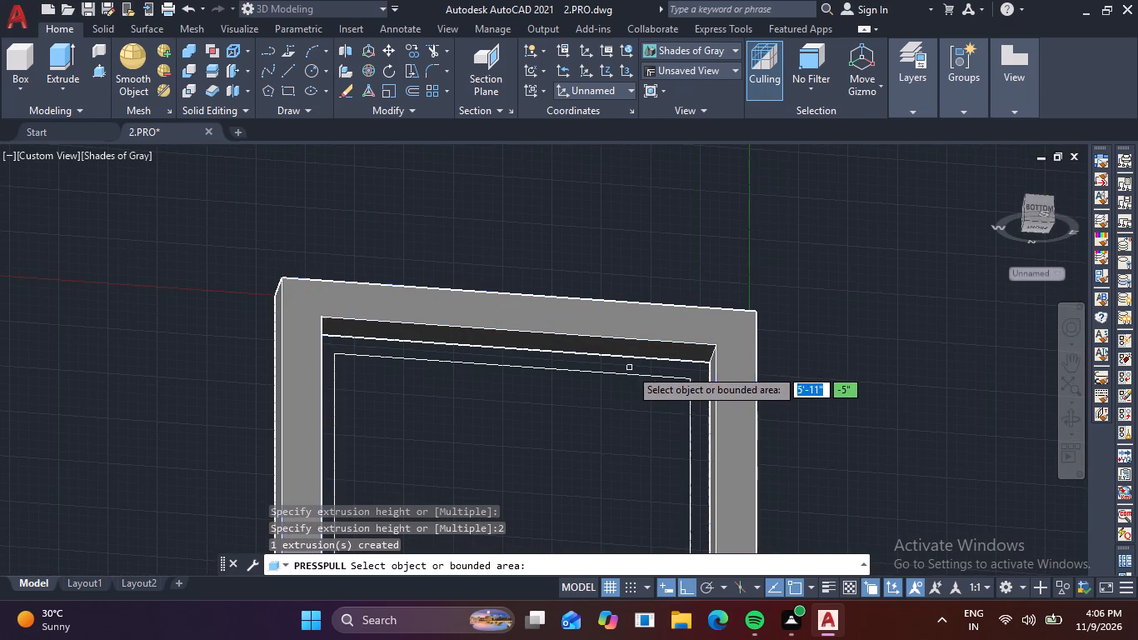
double_click(640, 364)
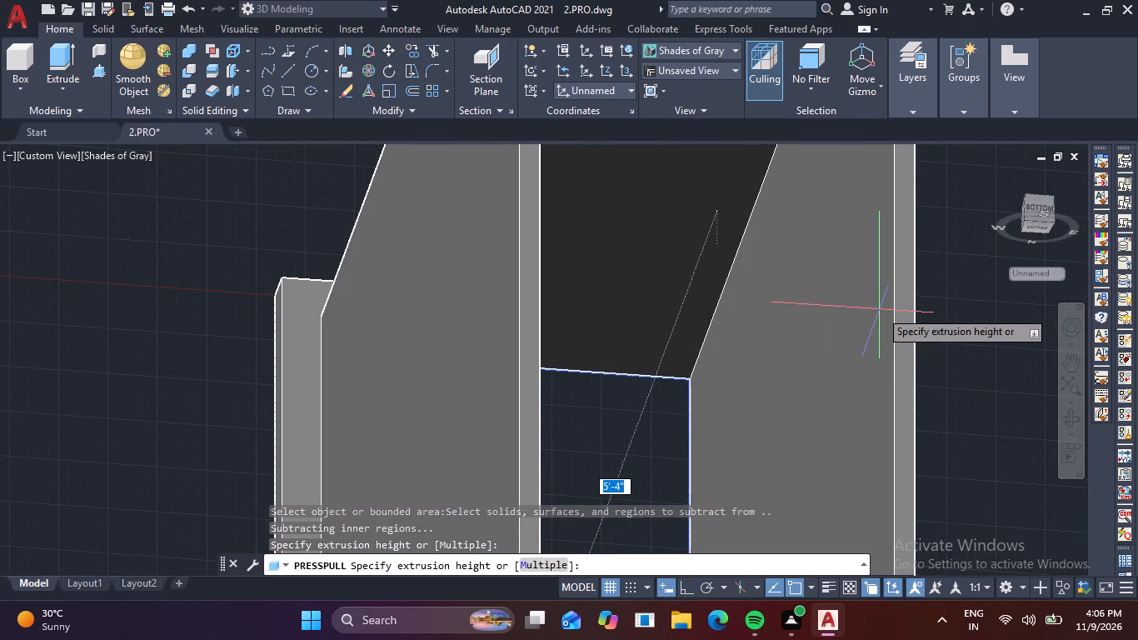
key(1)
key(space)
Presspull the area inside the innermost window rectangle by .6 to form the glass pane.
click(604, 414)
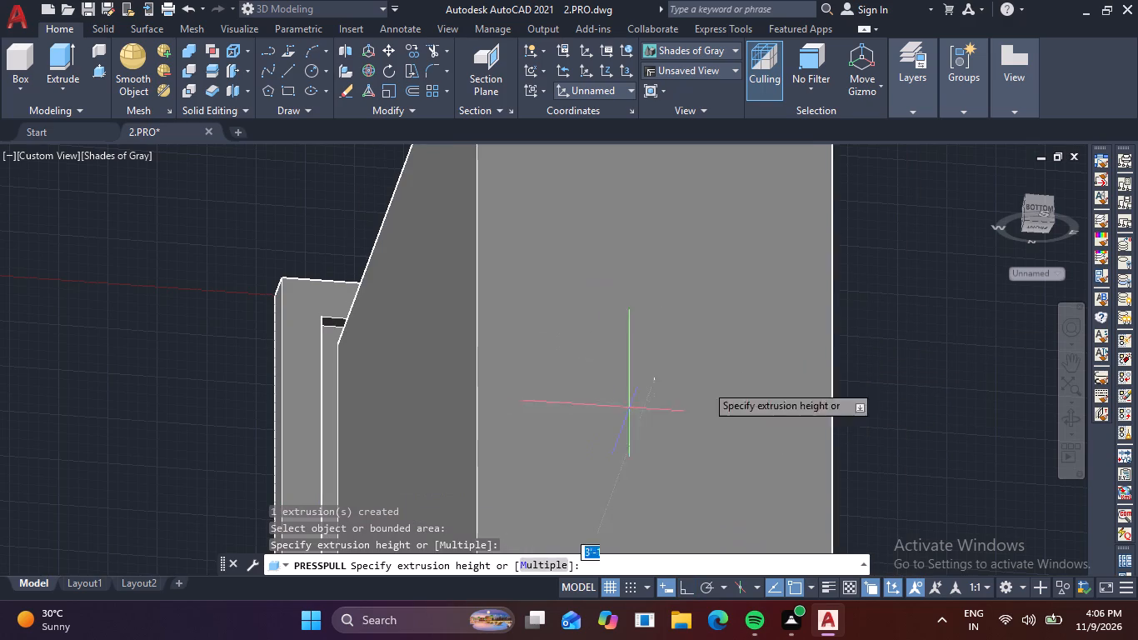
key(period)
text(6)
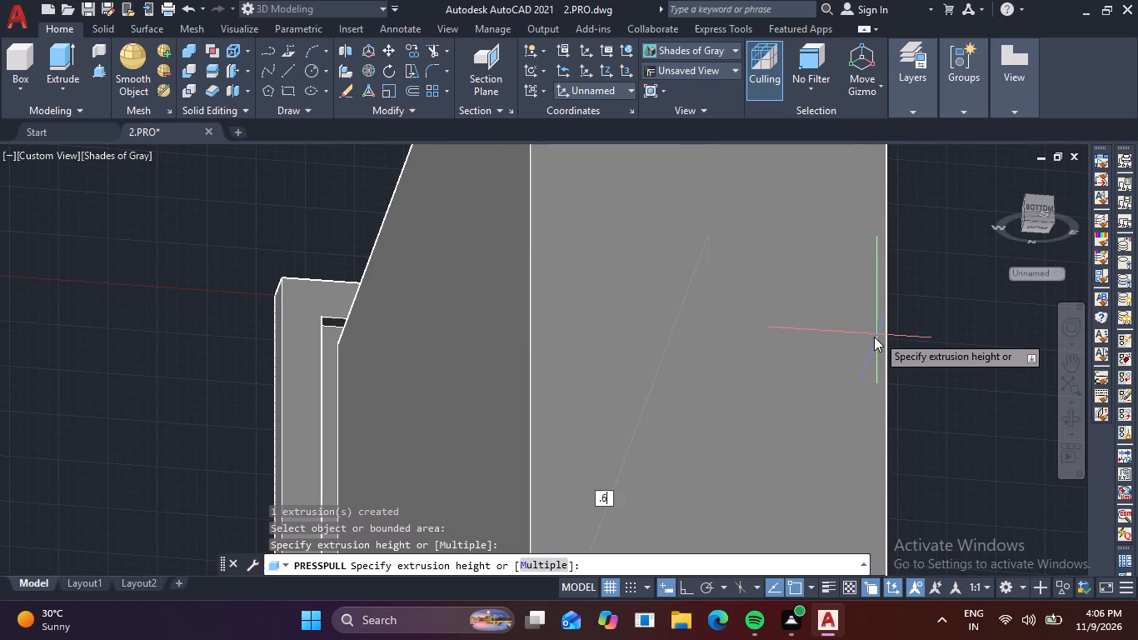
key(space)
key(Escape)
Move the glass pane from its lower corner to the midpoint of the inner frame's depth edge.
scroll(742, 373, down, 2)
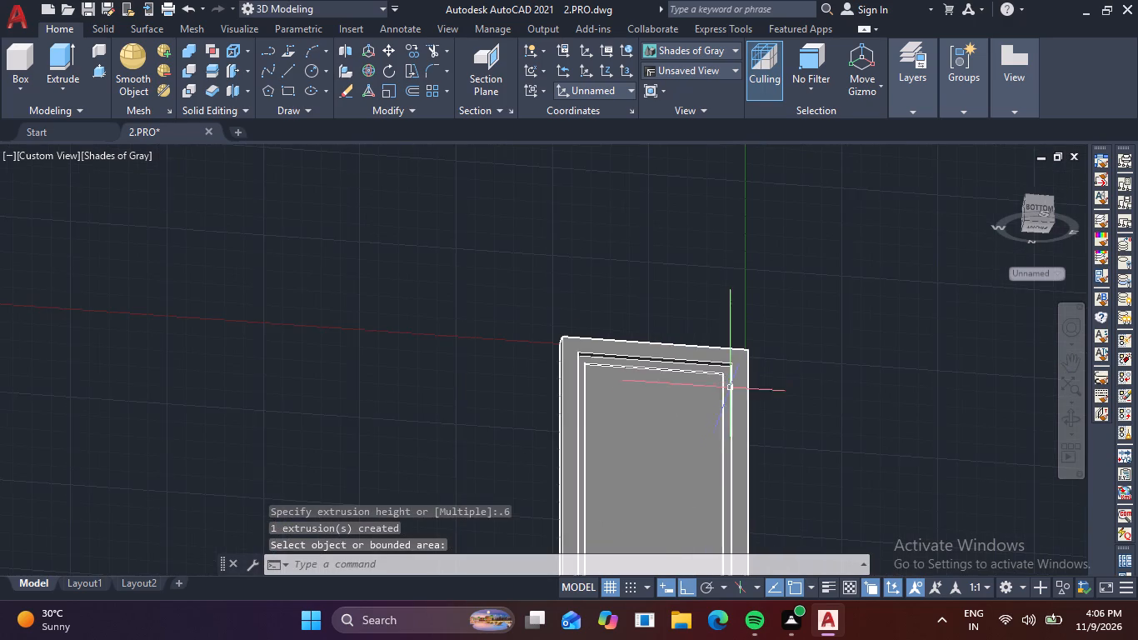
shift+middle_drag(721, 419, 634, 498)
middle_drag(640, 484, 634, 459)
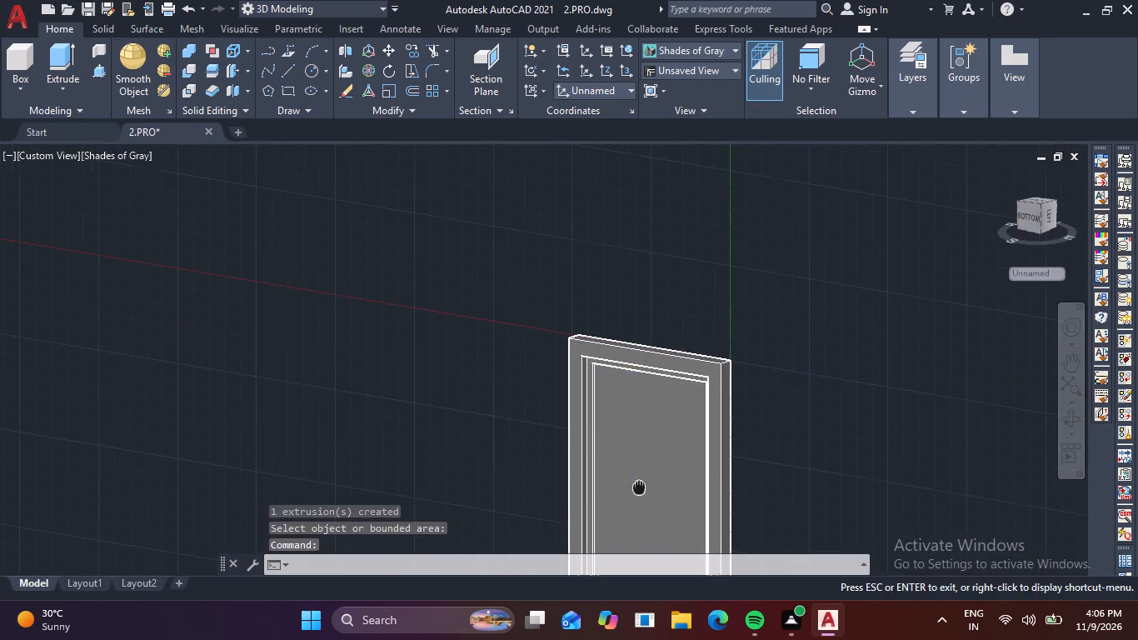
middle_drag(634, 459, 646, 289)
middle_drag(649, 440, 602, 311)
scroll(596, 386, up, 5)
click(580, 379)
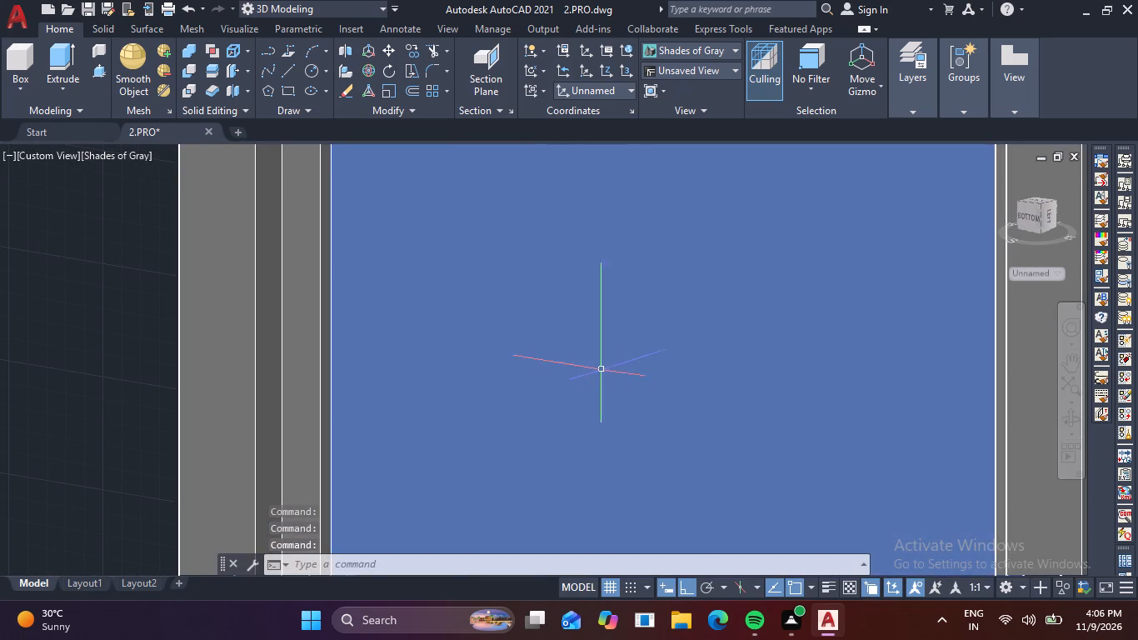
middle_drag(600, 389, 635, 223)
key(m)
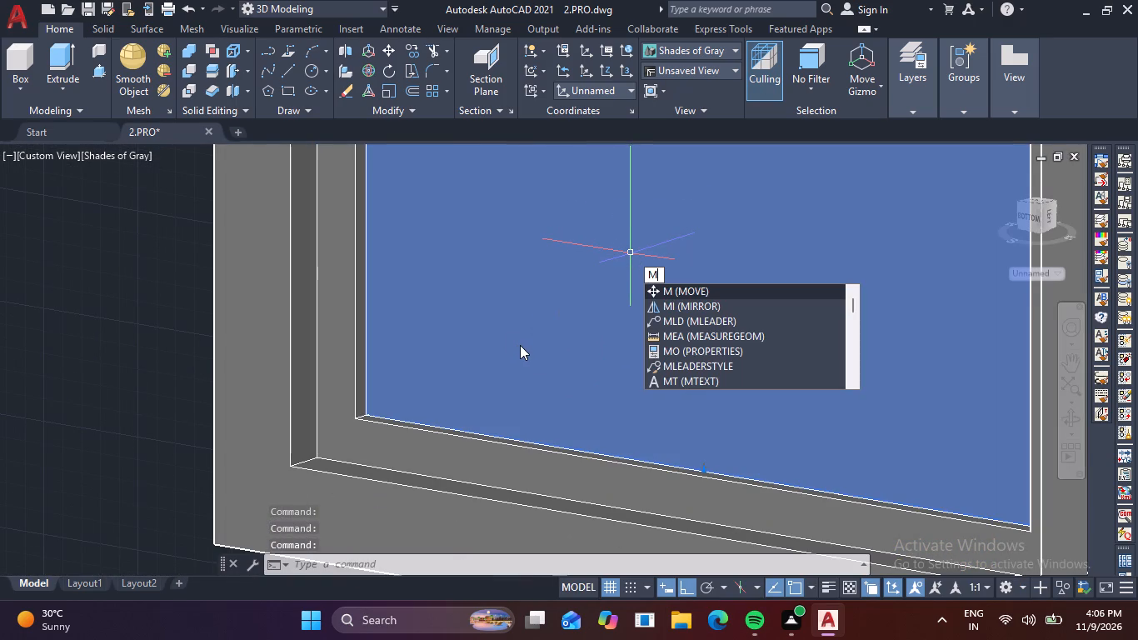
key(space)
scroll(339, 417, up, 6)
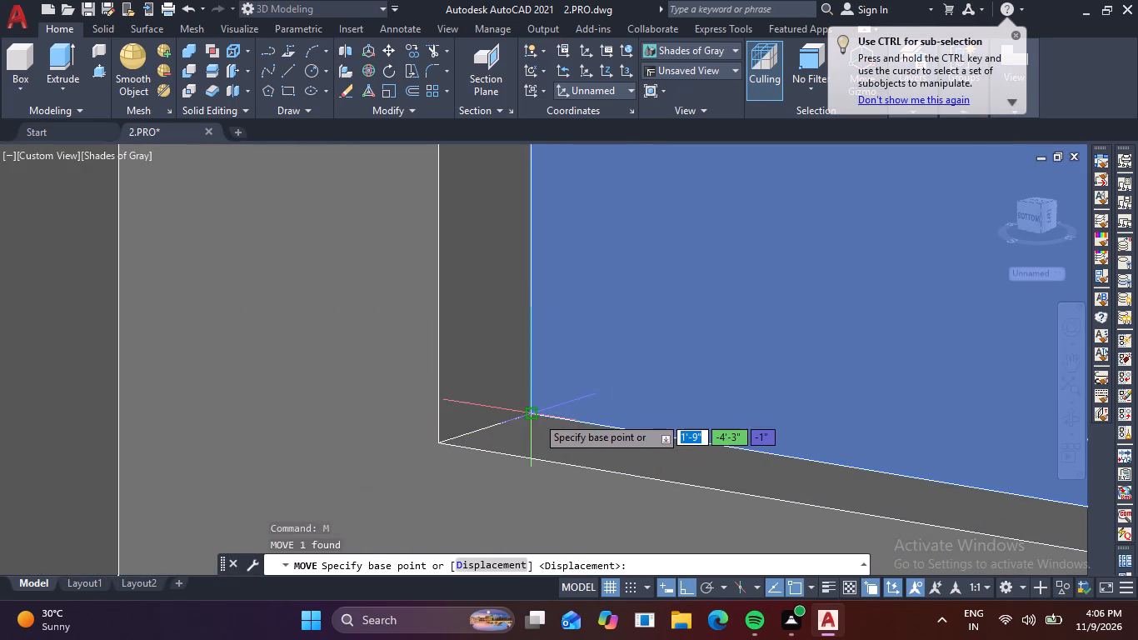
click(537, 416)
click(483, 433)
Move the inner frame and glass pane together from their lower corner to the midpoint of the outer frame's depth edge.
scroll(540, 397, down, 1)
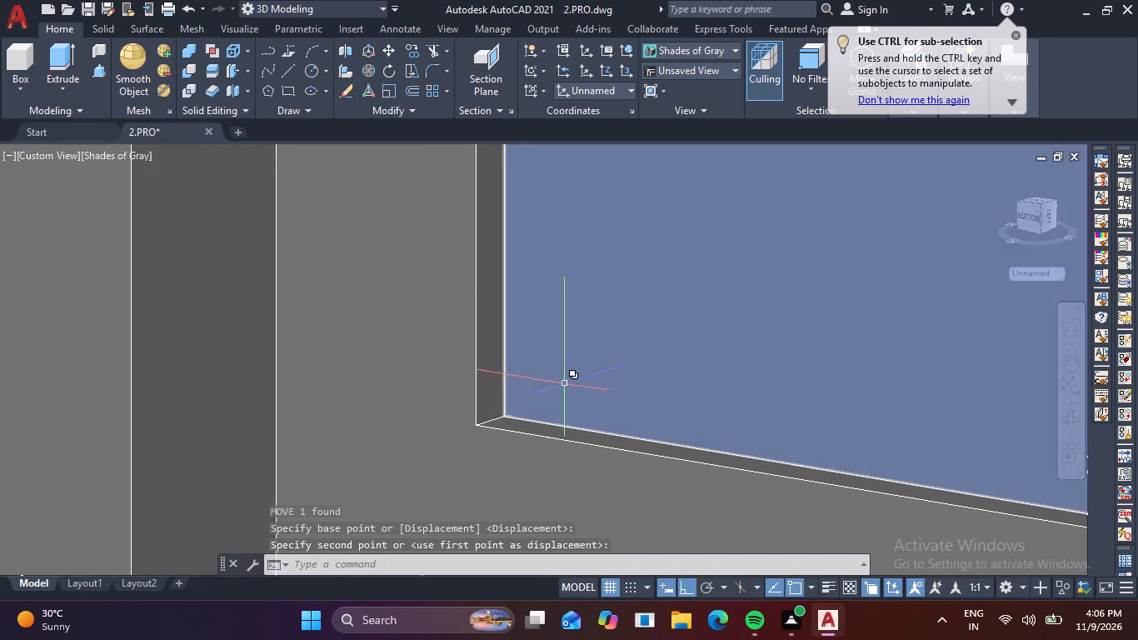
click(578, 370)
click(468, 374)
scroll(671, 348, down, 4)
middle_drag(681, 366, 650, 271)
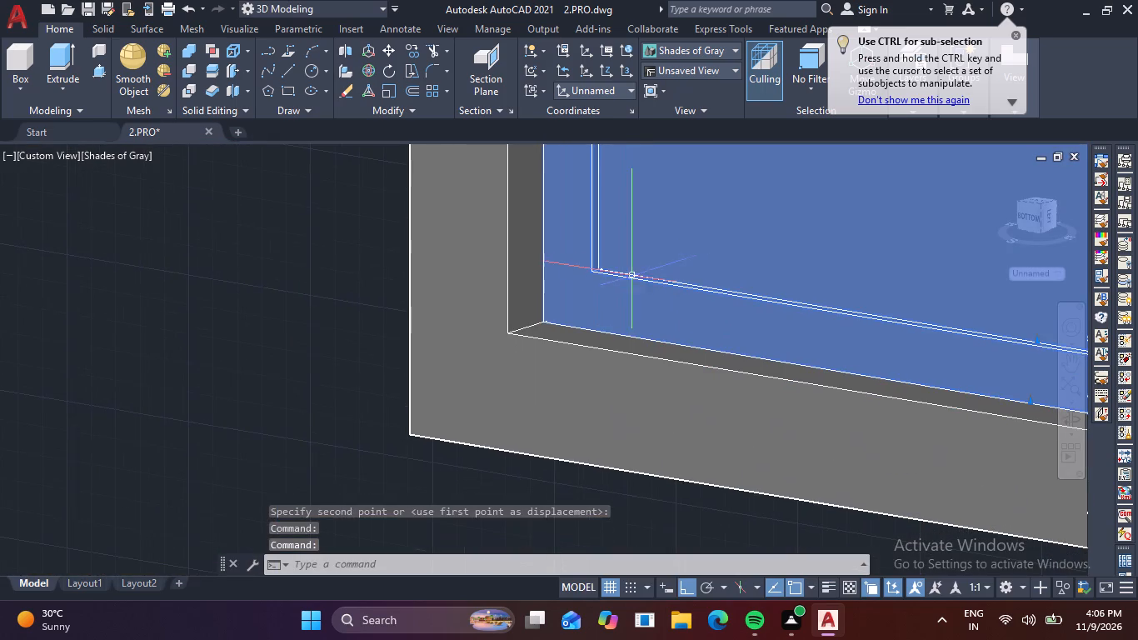
key(m)
key(space)
scroll(525, 322, up, 3)
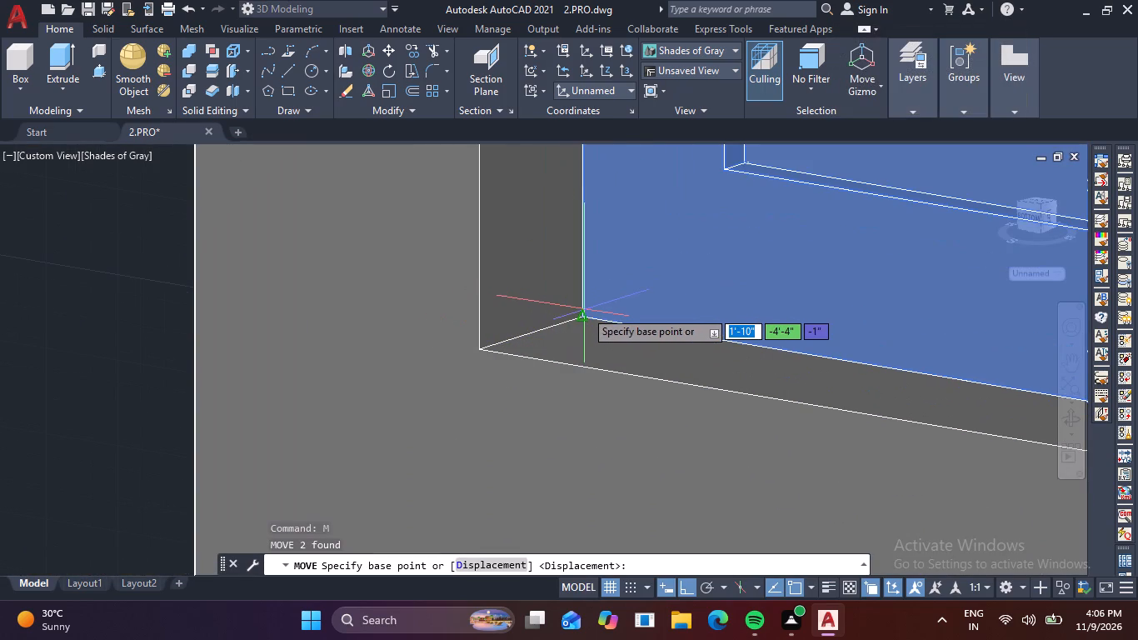
click(585, 313)
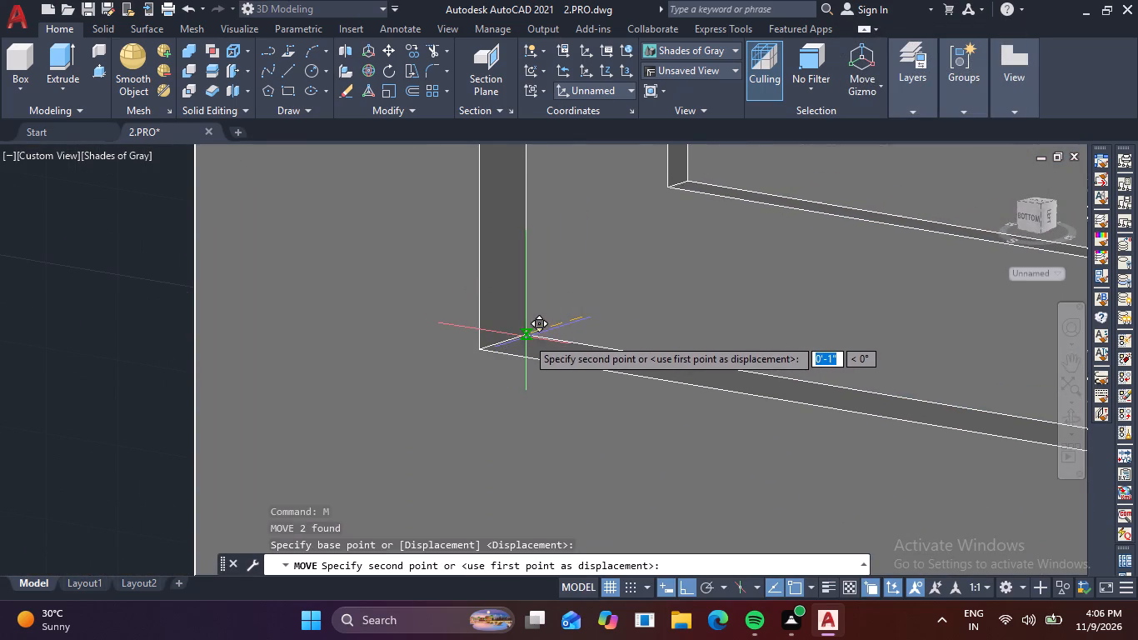
click(527, 337)
Move the assembled narrow window from its lower outer corner to the midpoint of the ground-floor narrow opening's sill depth edge.
scroll(554, 310, down, 4)
scroll(647, 290, down, 3)
scroll(765, 240, up, 2)
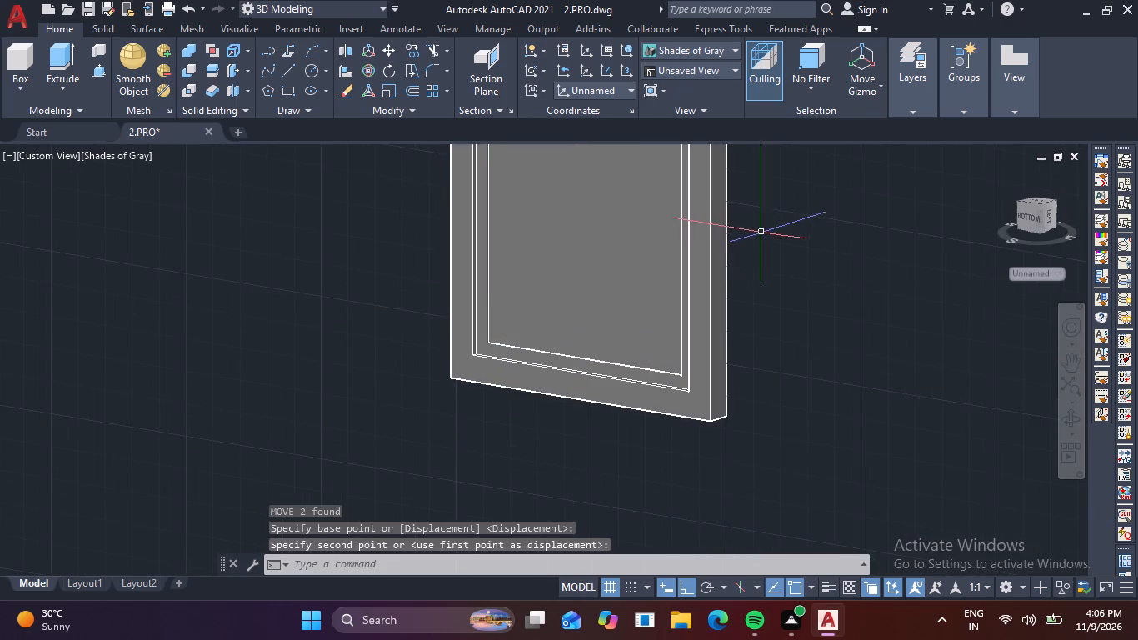
scroll(739, 233, down, 3)
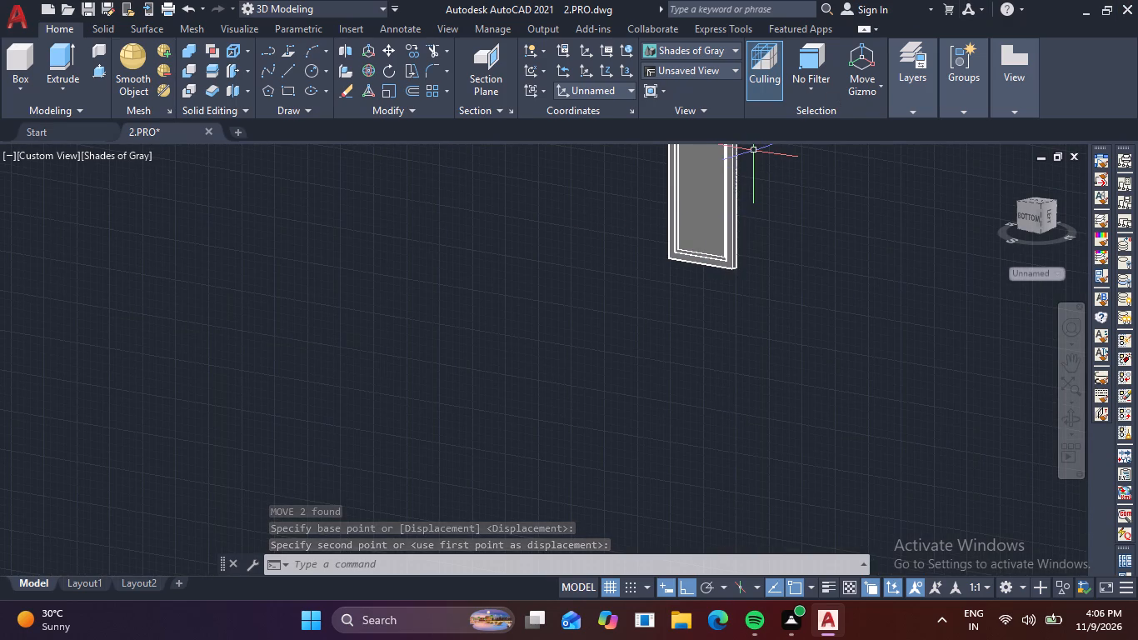
middle_drag(691, 290, 571, 448)
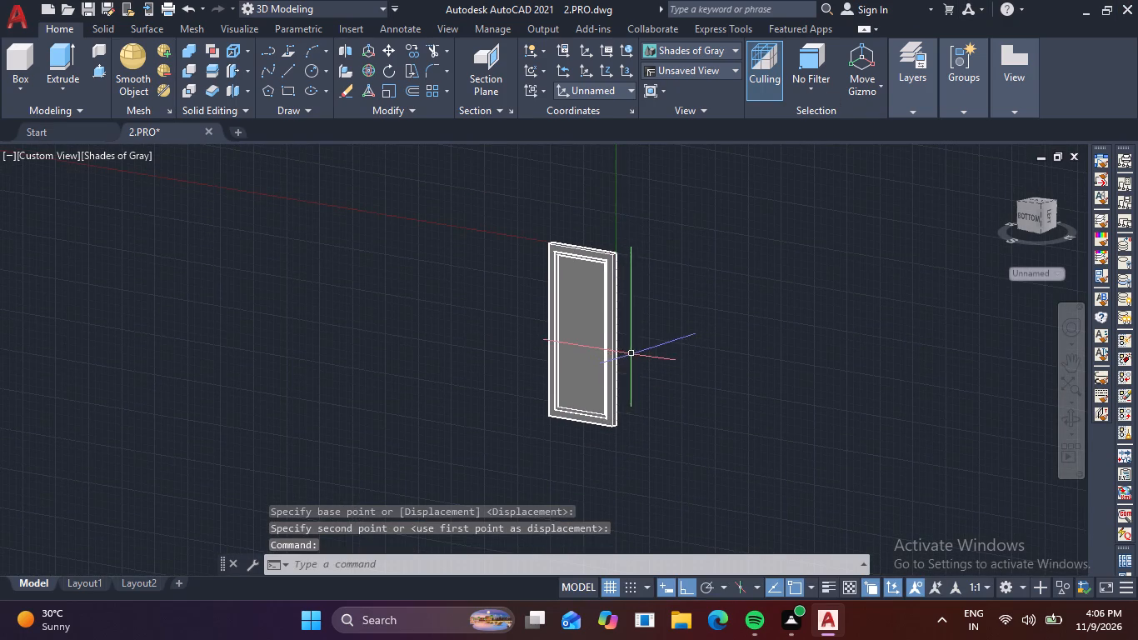
click(506, 225)
click(667, 511)
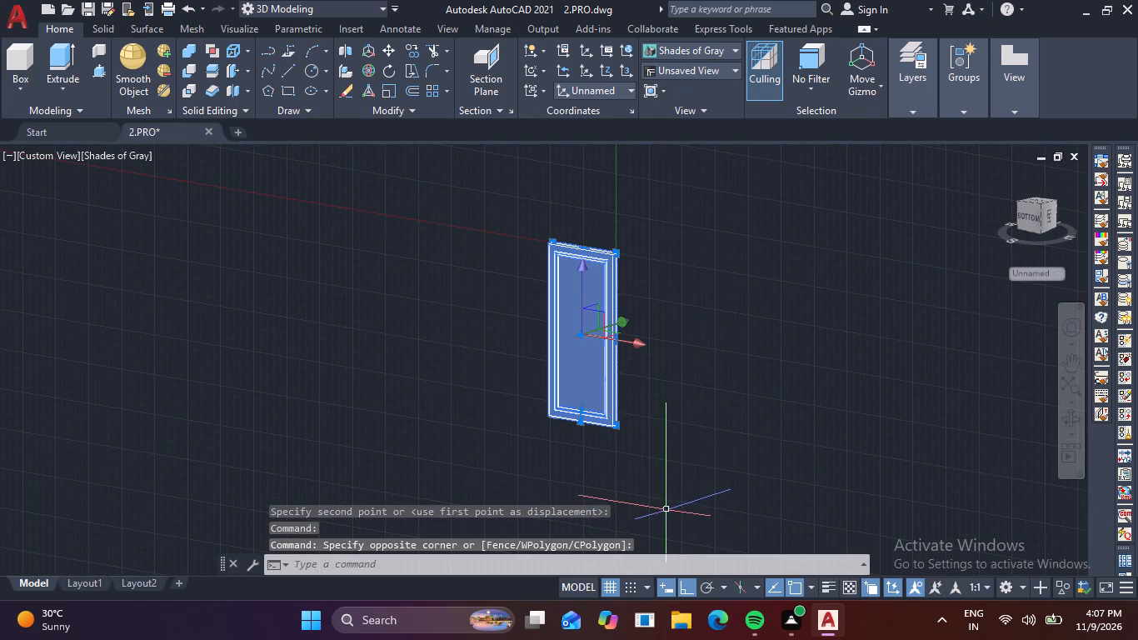
text(m)
key(space)
scroll(639, 467, up, 4)
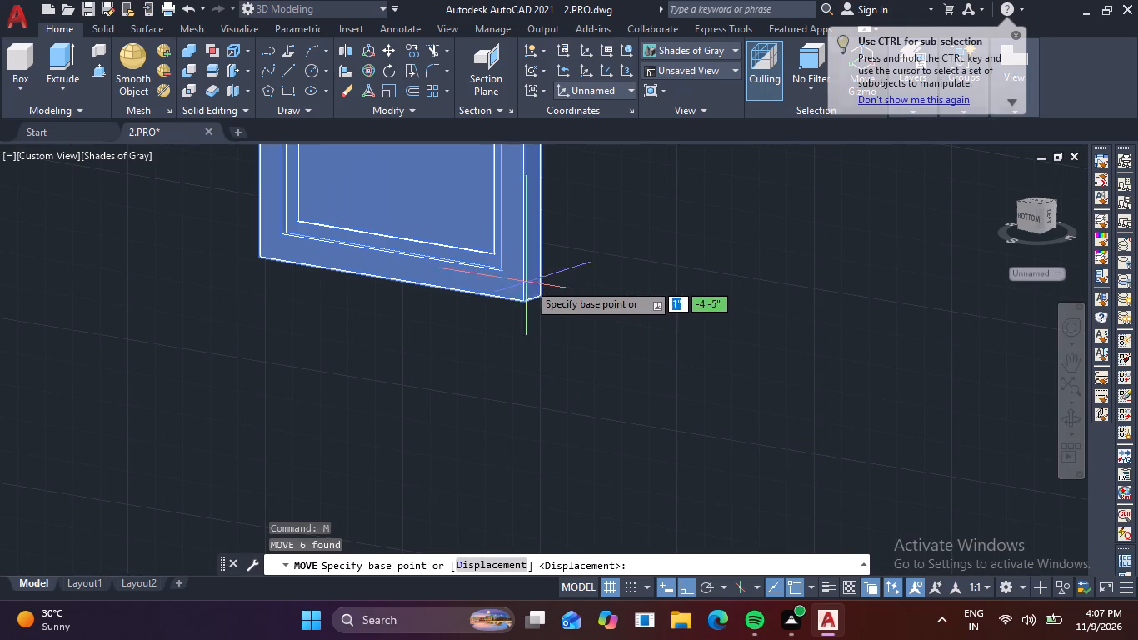
click(538, 303)
scroll(599, 228, down, 4)
middle_drag(624, 220, 487, 388)
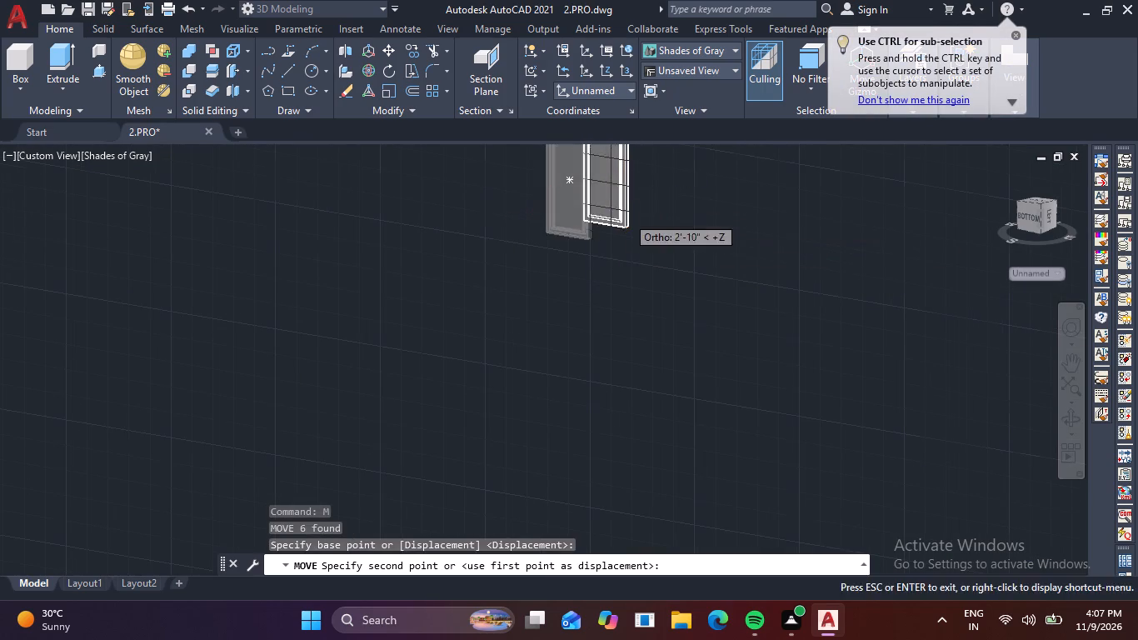
middle_drag(487, 388, 356, 510)
scroll(437, 429, down, 3)
middle_drag(628, 351, 624, 365)
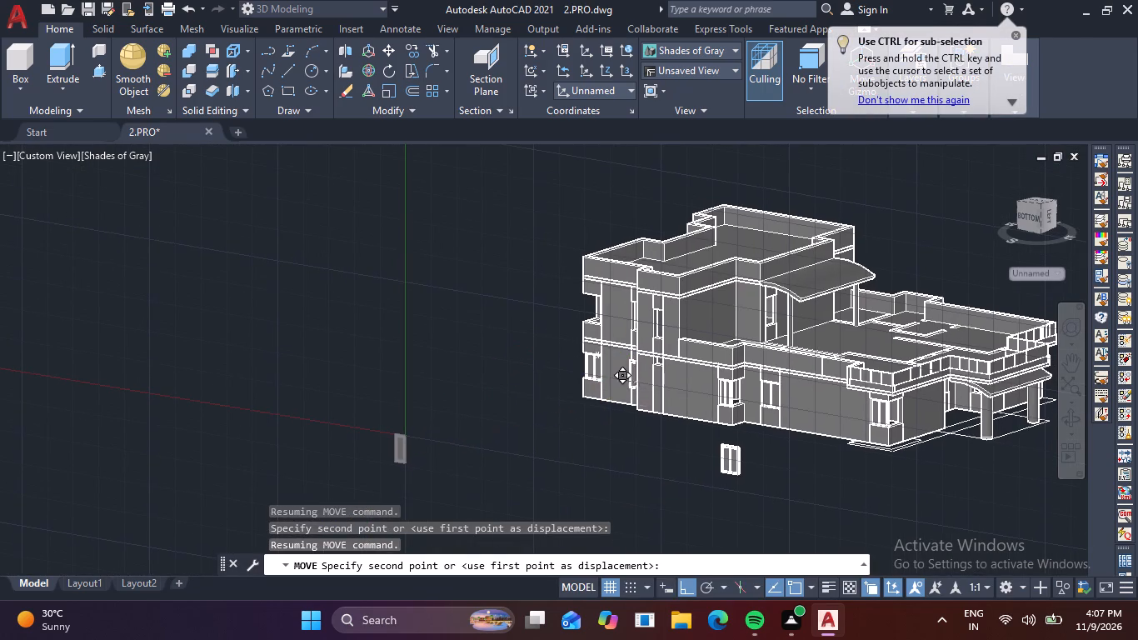
shift+middle_drag(568, 422, 684, 433)
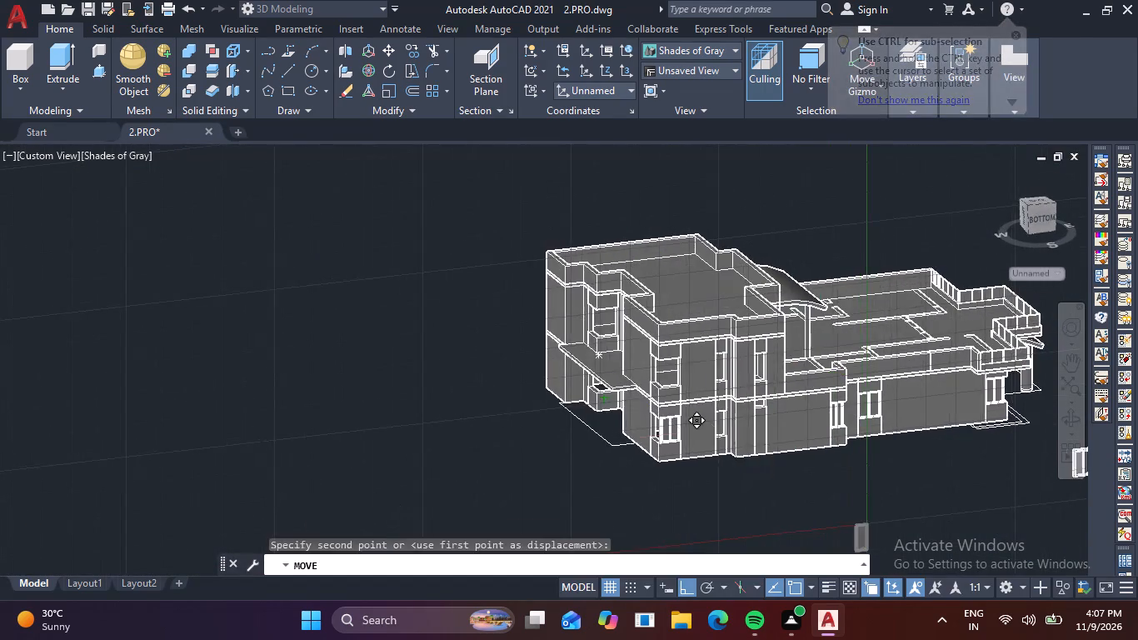
scroll(718, 436, up, 4)
middle_drag(772, 461, 694, 387)
scroll(651, 347, up, 4)
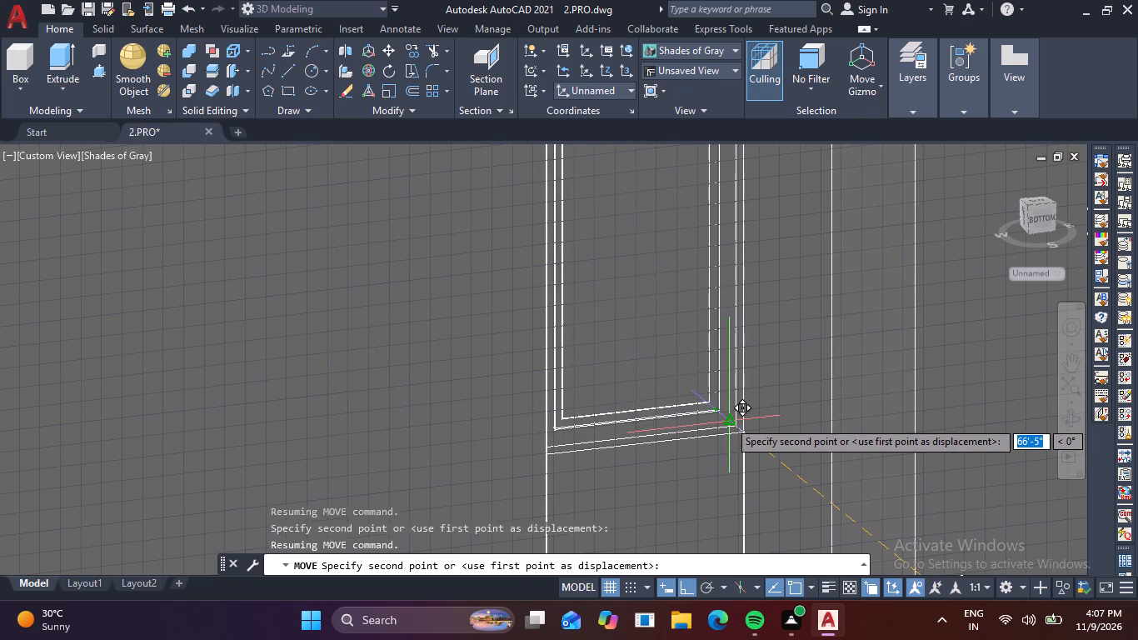
click(728, 420)
Draw two lines on the upper-floor corner opening's sill, from its inner corner straight across to each outer edge.
scroll(772, 402, down, 2)
middle_drag(806, 425, 611, 497)
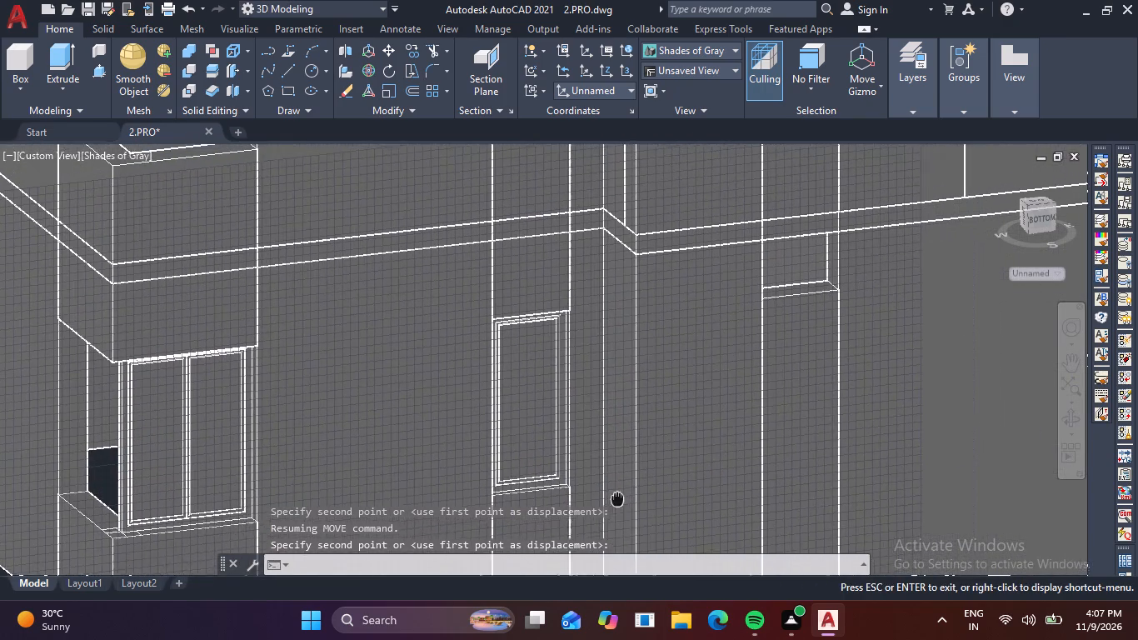
middle_drag(611, 497, 572, 515)
scroll(506, 448, up, 2)
scroll(515, 433, down, 4)
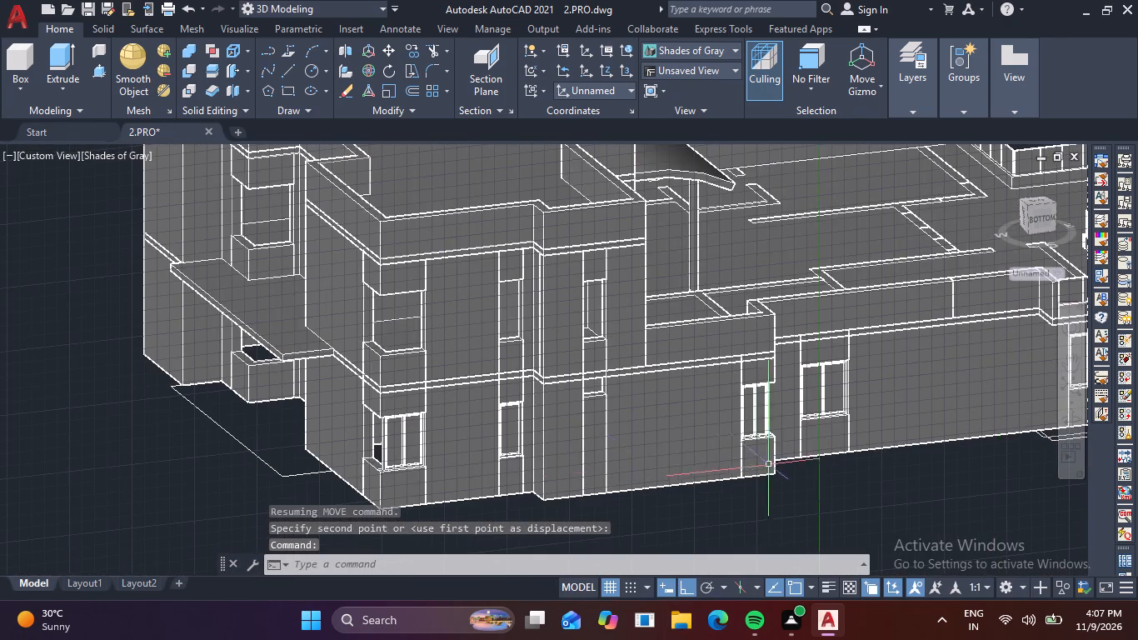
scroll(355, 464, up, 2)
scroll(619, 500, down, 1)
middle_drag(742, 499, 677, 516)
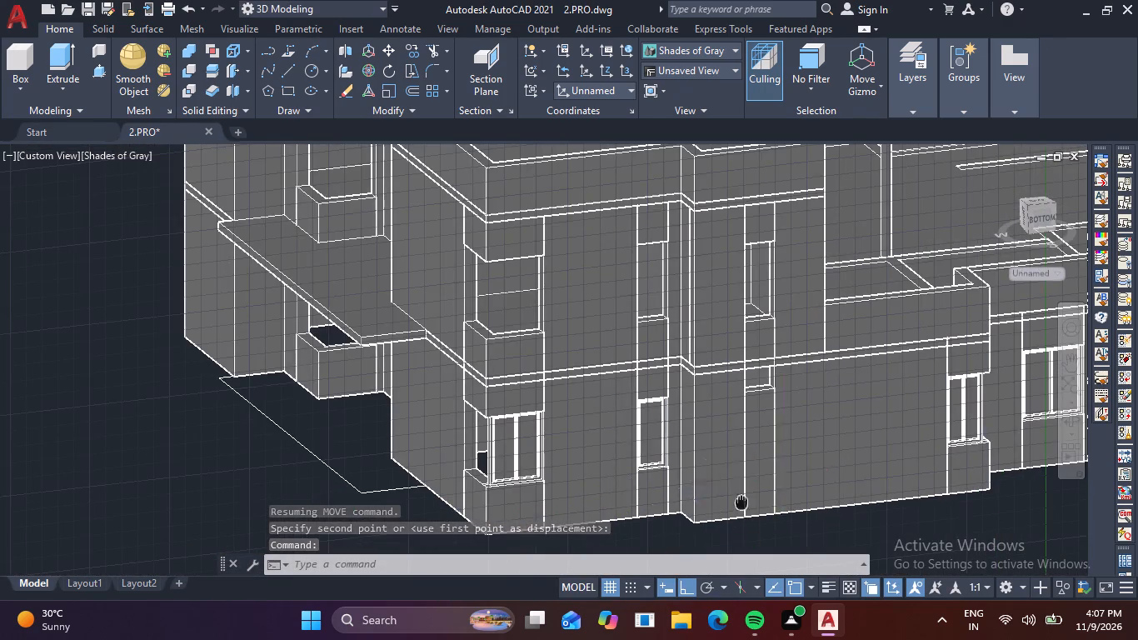
middle_drag(677, 516, 512, 565)
scroll(405, 332, up, 2)
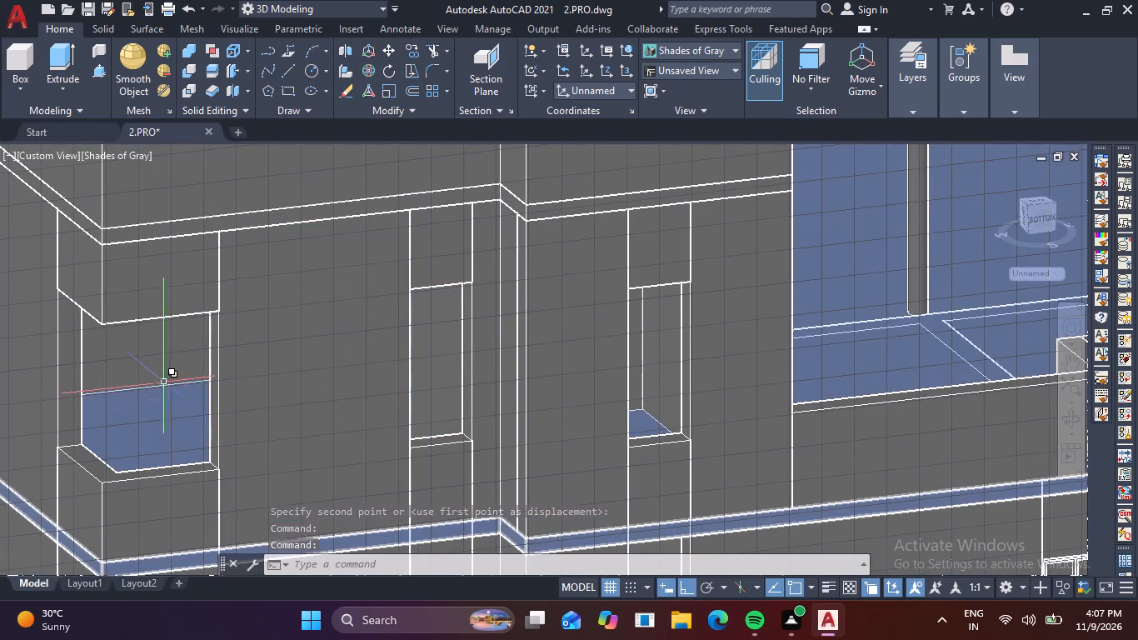
scroll(114, 501, up, 2)
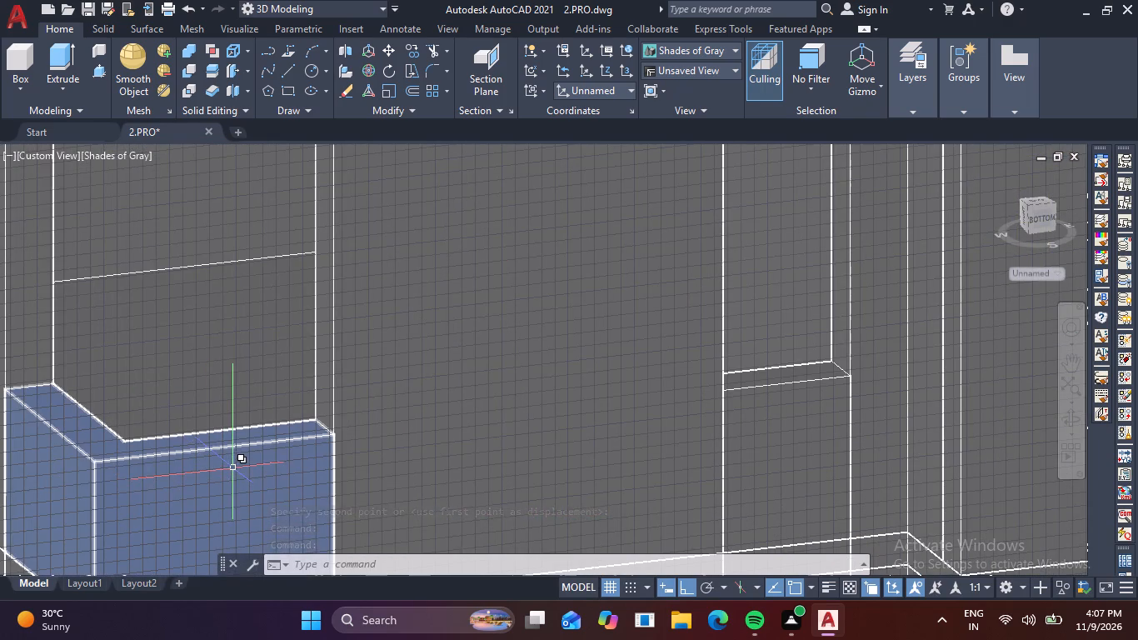
shift+scroll(265, 483, up, 1)
shift+middle_drag(265, 483, 259, 499)
scroll(279, 488, down, 1)
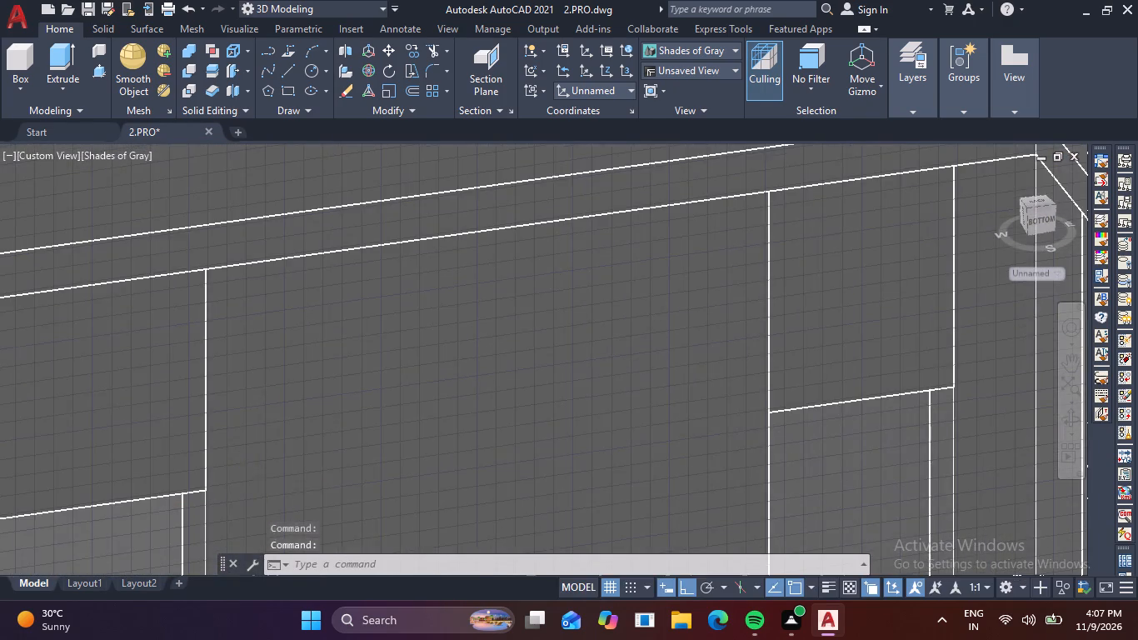
scroll(279, 488, down, 1)
middle_drag(290, 506, 532, 342)
middle_drag(382, 495, 600, 288)
scroll(542, 368, up, 3)
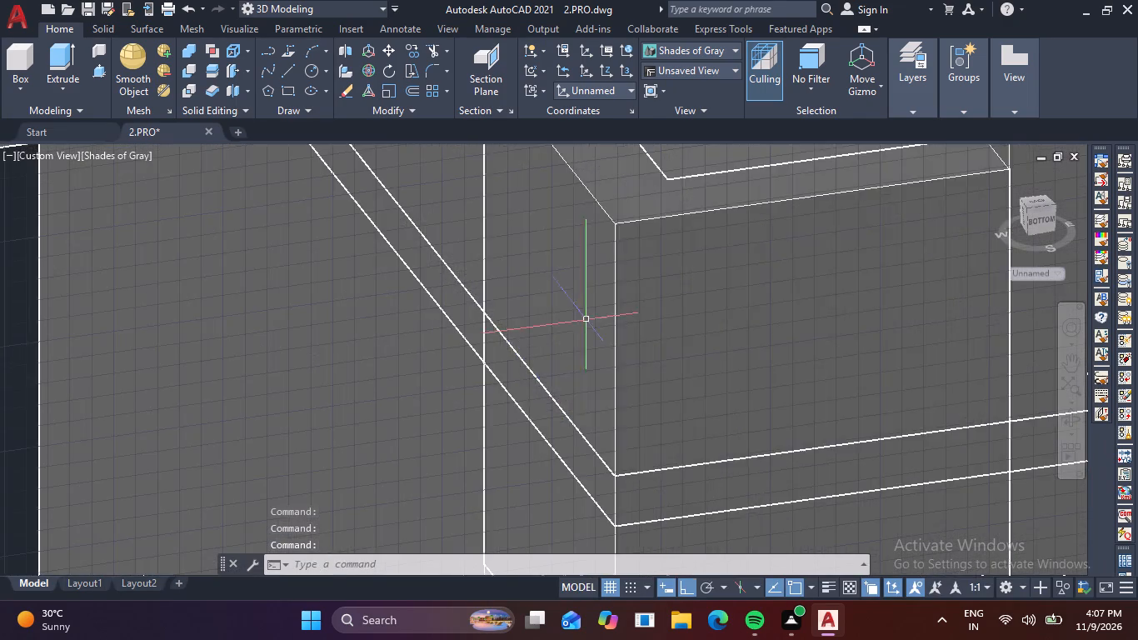
middle_drag(586, 327, 371, 565)
scroll(474, 432, up, 2)
key(l)
key(space)
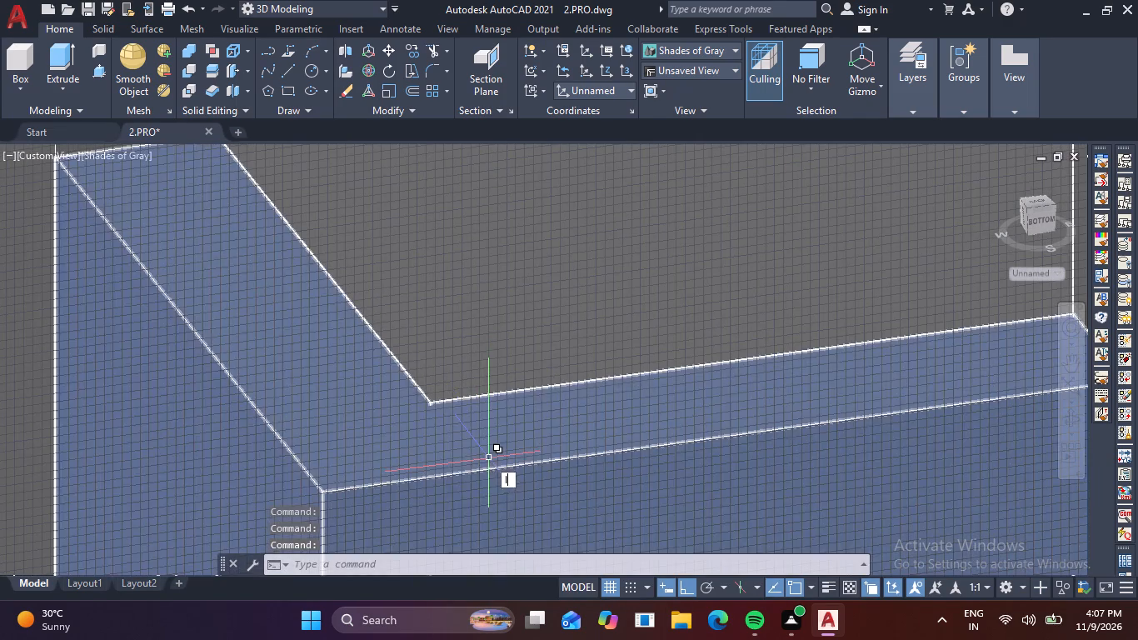
click(434, 407)
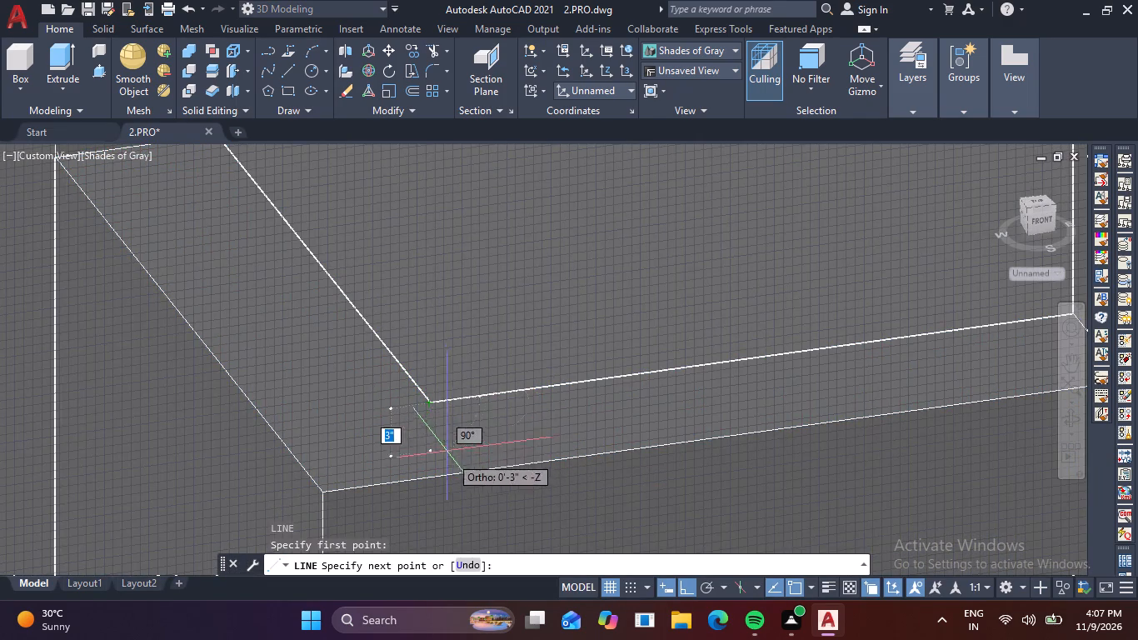
click(485, 471)
key(space)
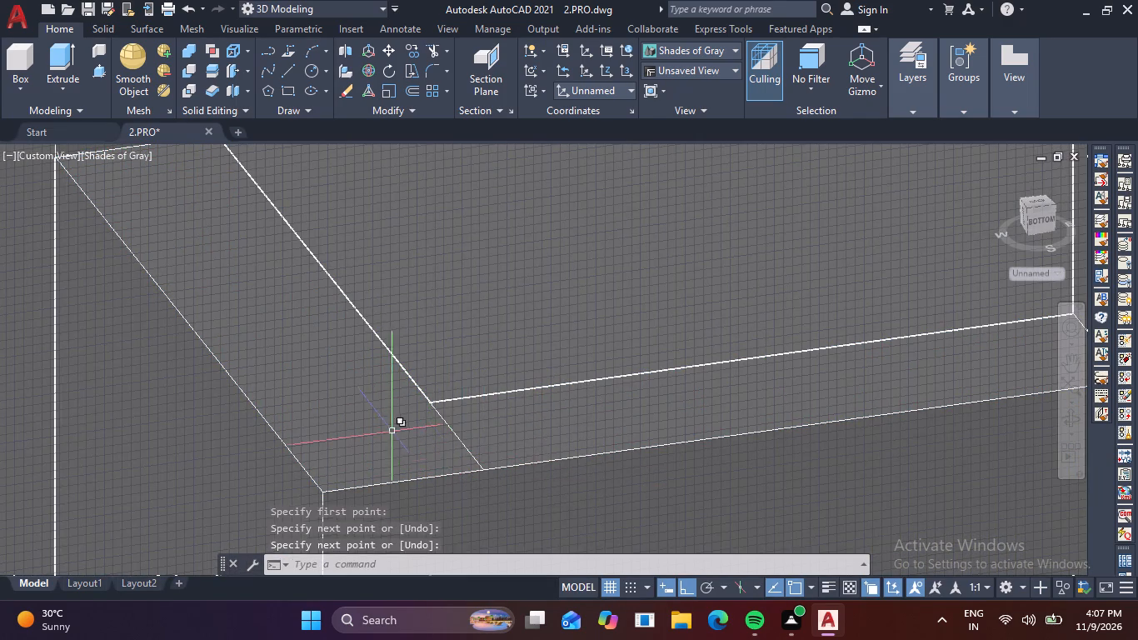
key(space)
drag(435, 402, 418, 404)
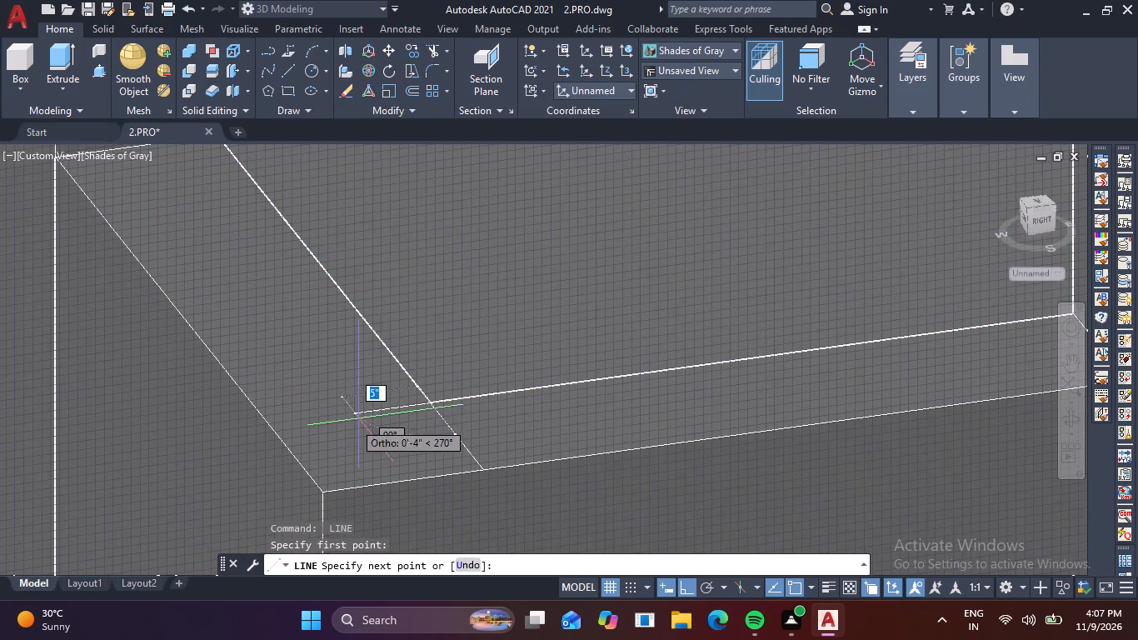
click(274, 422)
key(space)
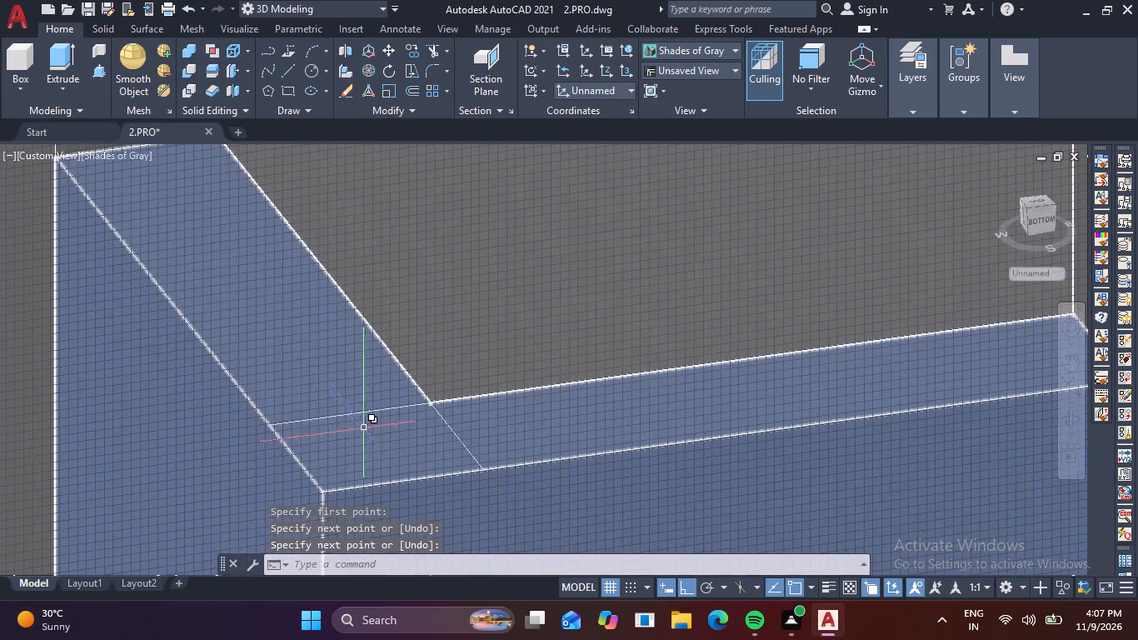
Draw two crossing centre lines between opposite side midpoints of the square marked at the sill's corner.
key(space)
click(350, 415)
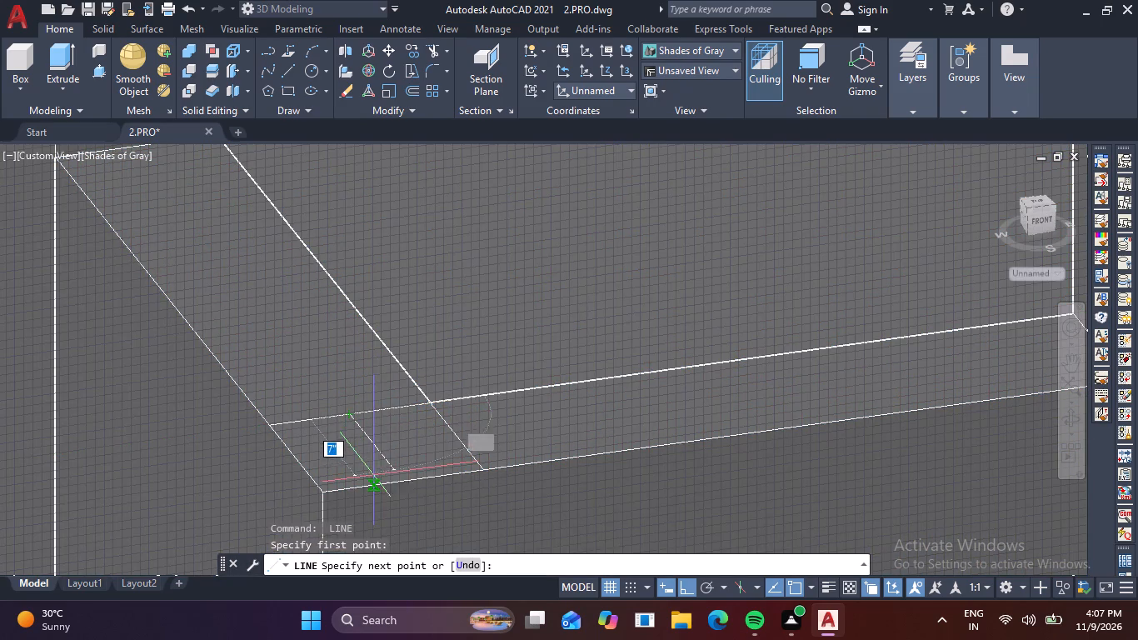
click(401, 481)
key(space)
key(space)
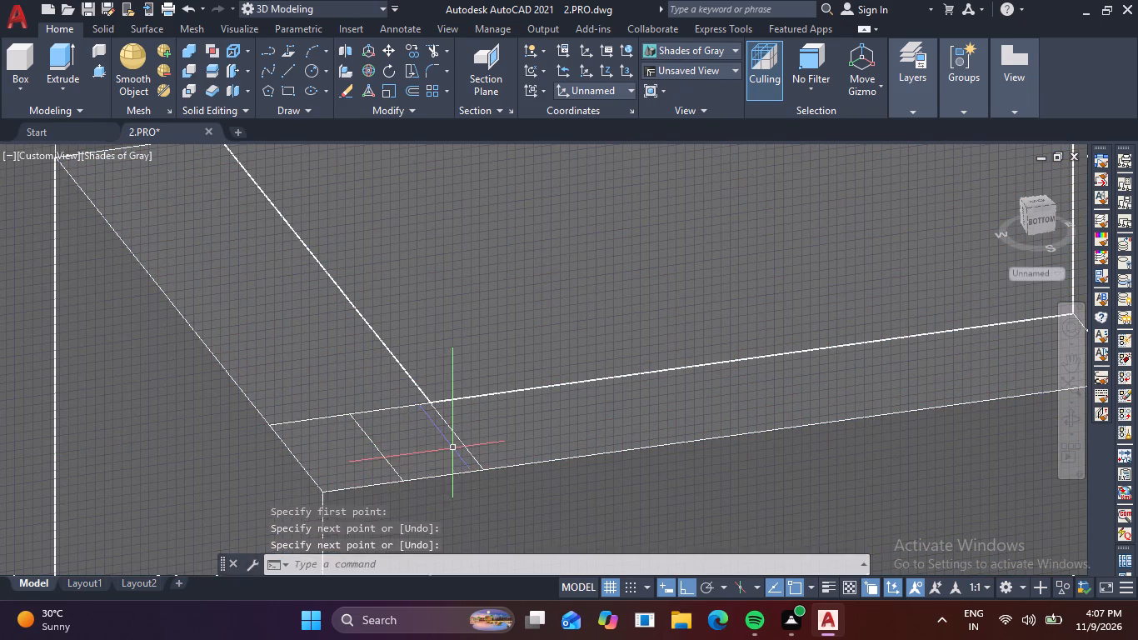
click(457, 439)
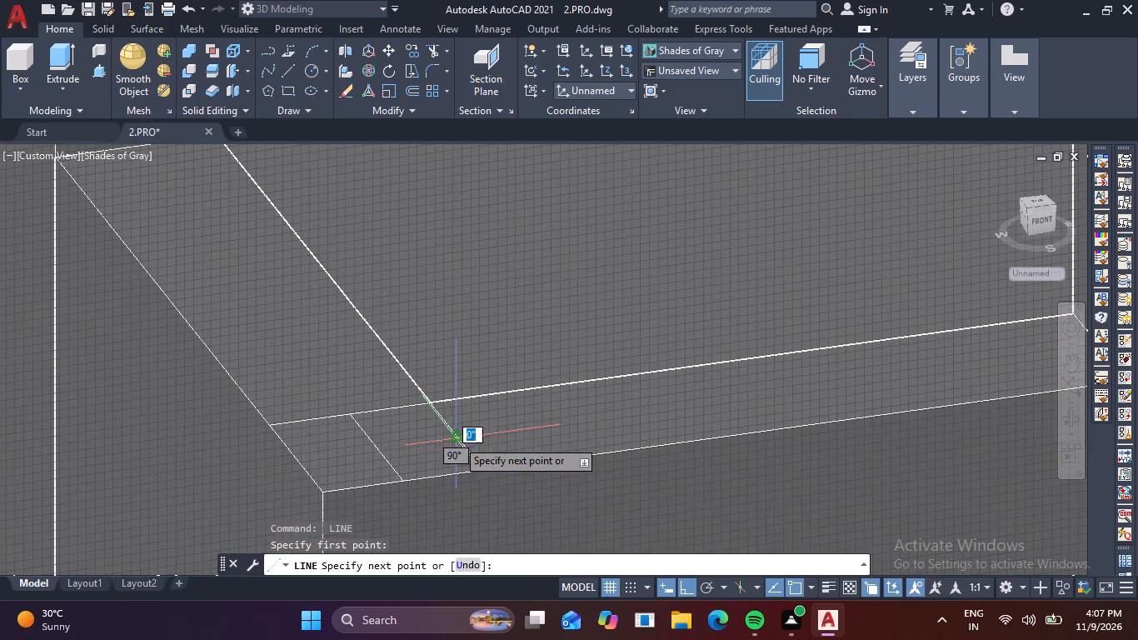
click(297, 458)
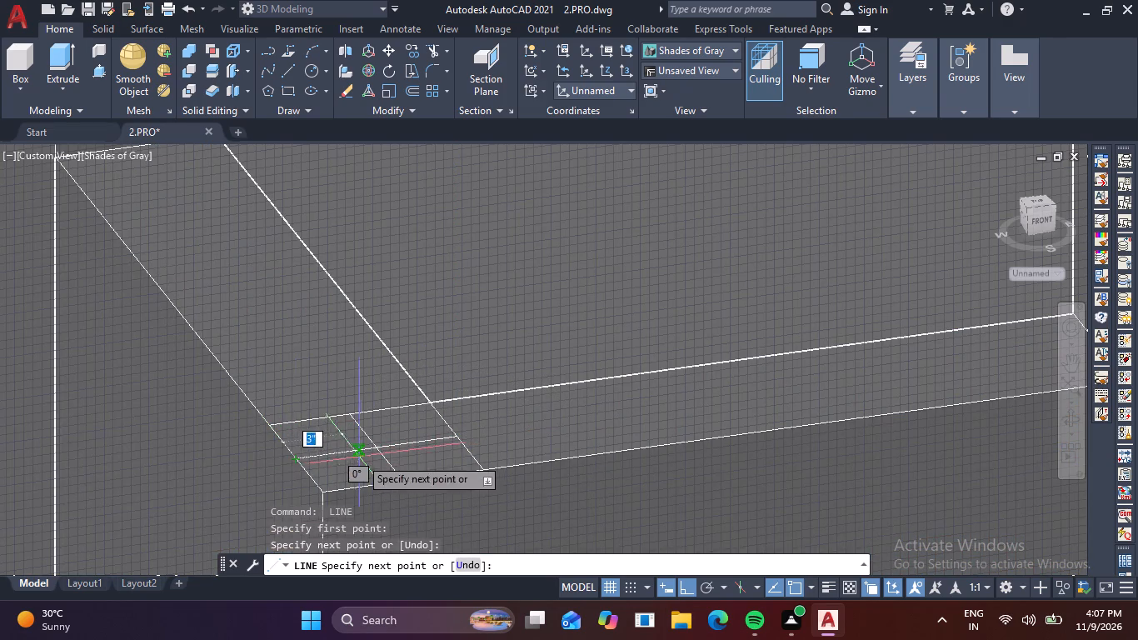
key(space)
Draw a rectangle across the corner opening's front, from its upper outer corner to the centre line's end on the sill's front edge.
scroll(459, 447, down, 2)
scroll(527, 437, down, 1)
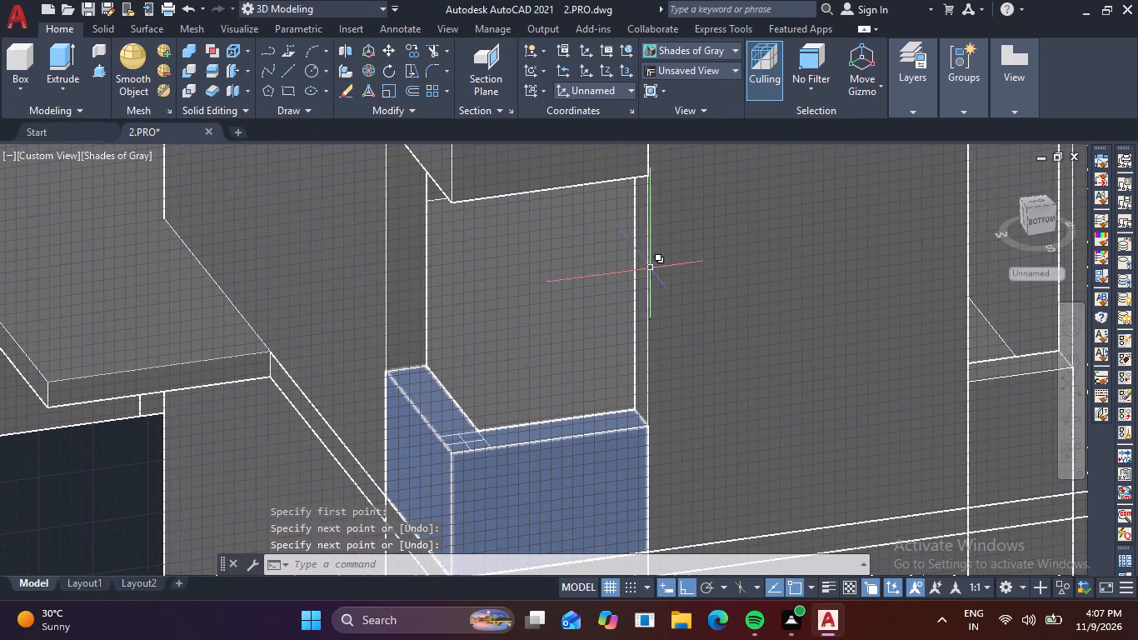
click(285, 96)
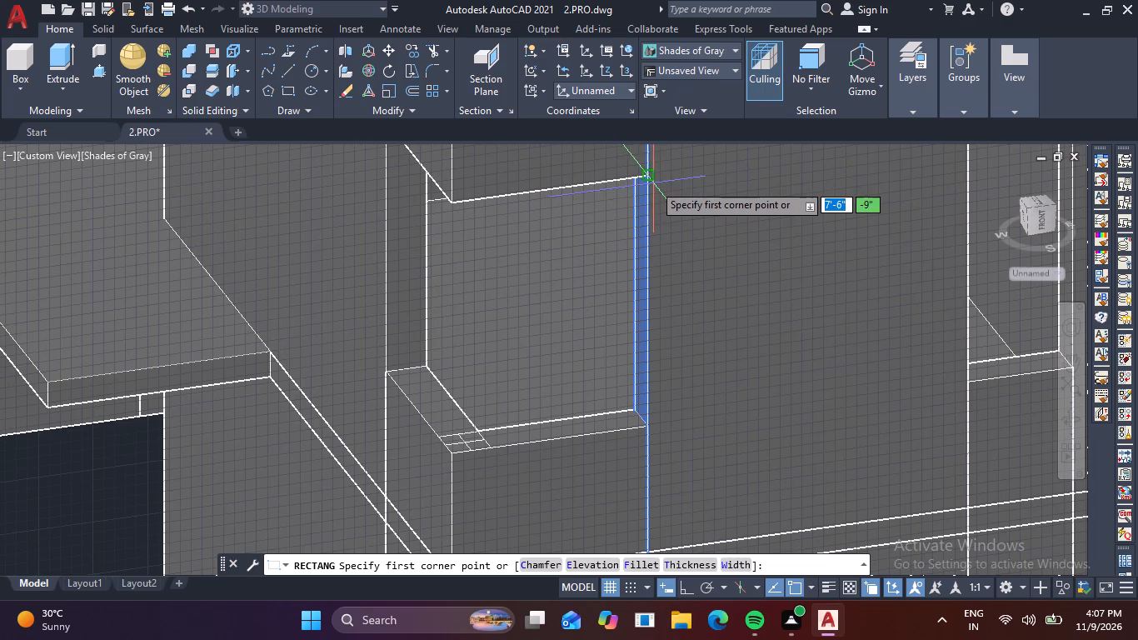
click(648, 179)
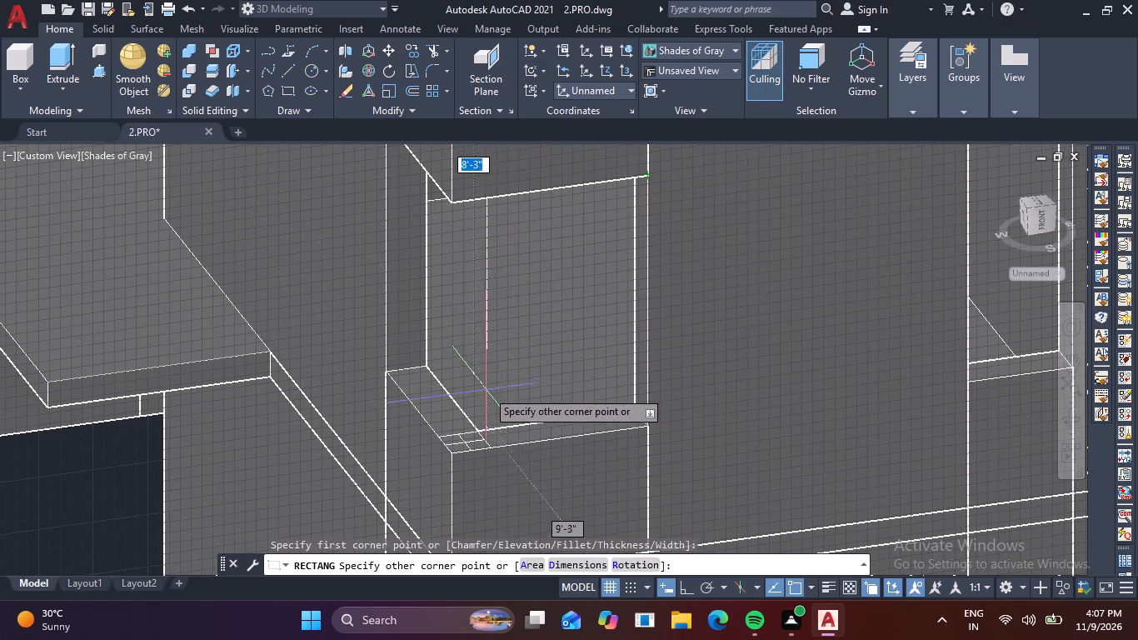
scroll(467, 442, up, 3)
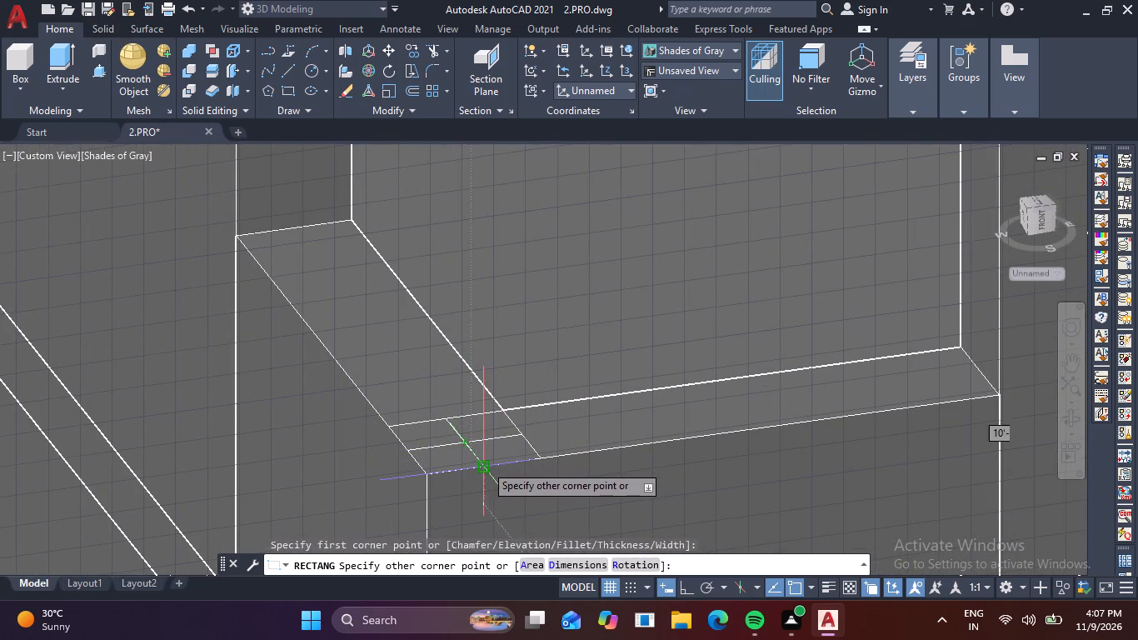
click(485, 464)
Examine the upper-floor corner opening and the surrounding window walls of the house from several angles.
scroll(749, 392, down, 2)
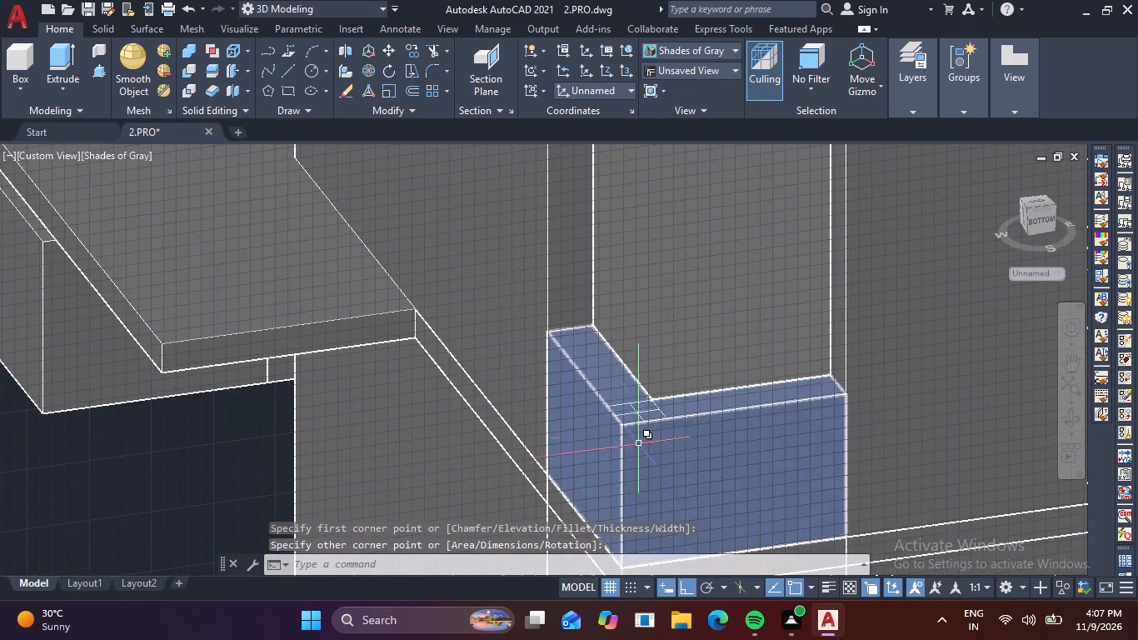
middle_drag(636, 454, 530, 592)
scroll(606, 481, down, 6)
scroll(611, 472, up, 3)
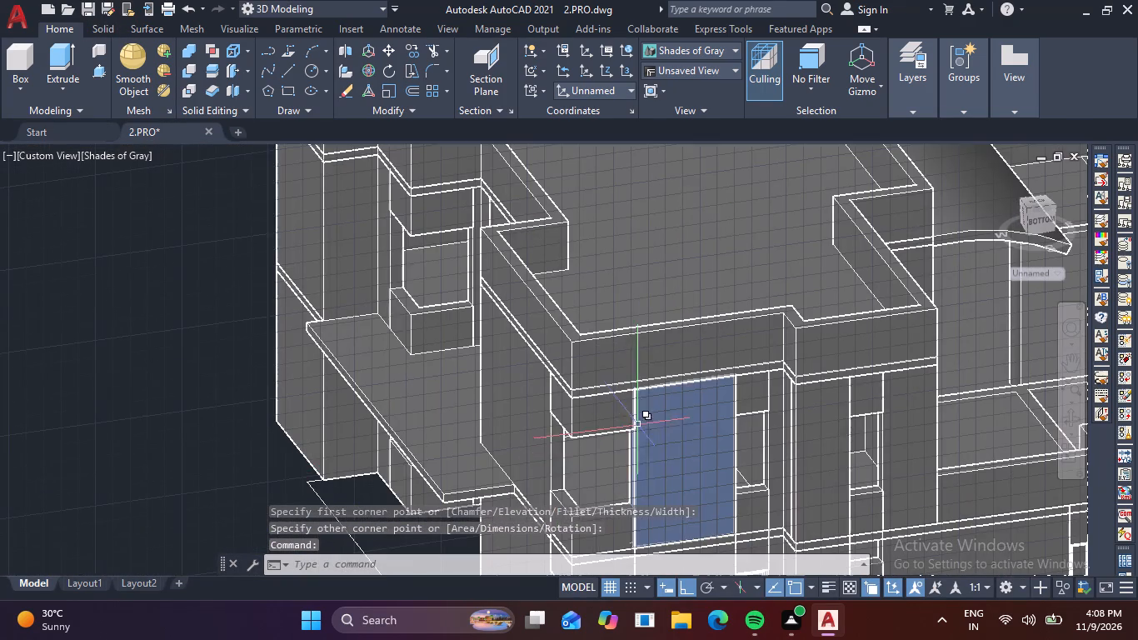
middle_drag(611, 459, 527, 357)
shift+middle_drag(566, 434, 577, 470)
scroll(596, 455, down, 3)
middle_drag(626, 472, 499, 322)
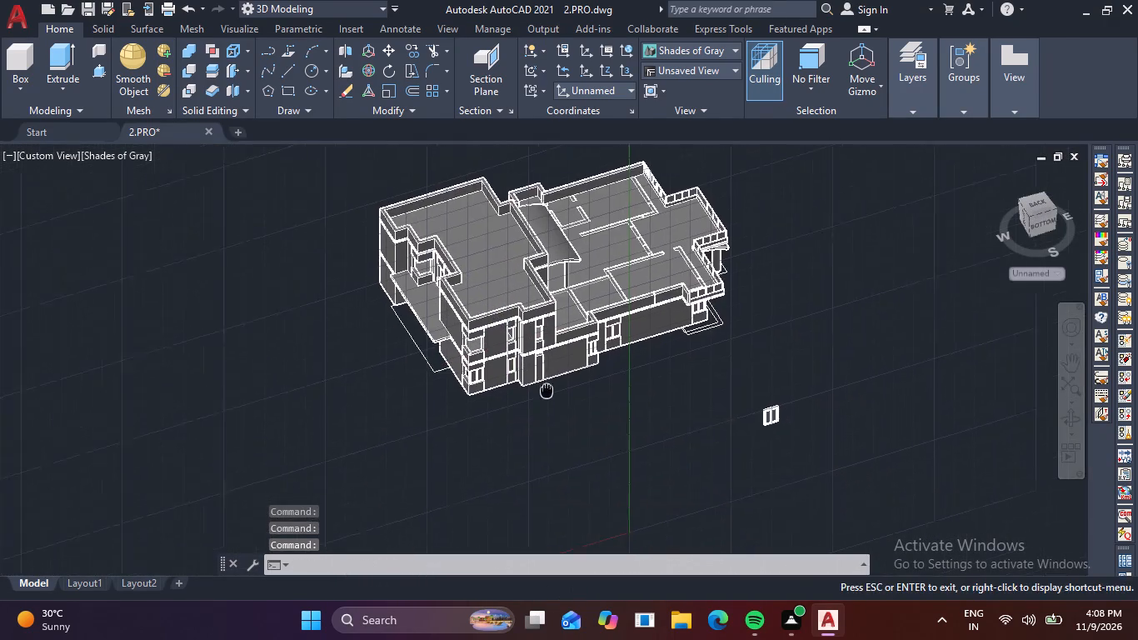
middle_drag(499, 322, 459, 239)
shift+middle_drag(495, 279, 499, 382)
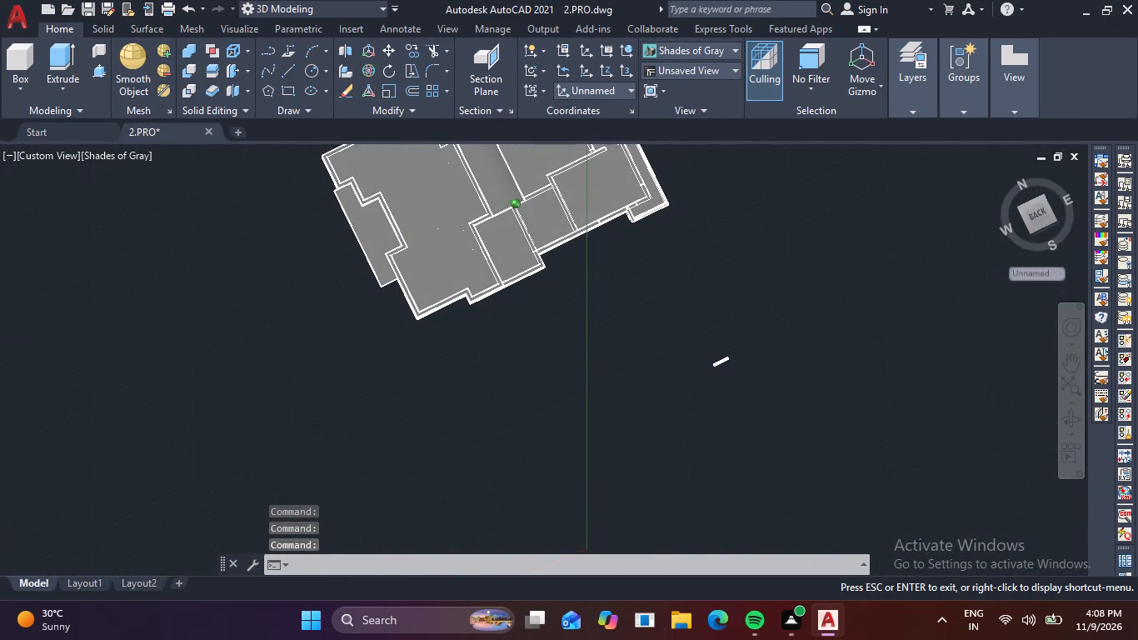
shift+middle_drag(499, 382, 502, 428)
shift+scroll(542, 342, down, 1)
shift+middle_drag(542, 343, 556, 396)
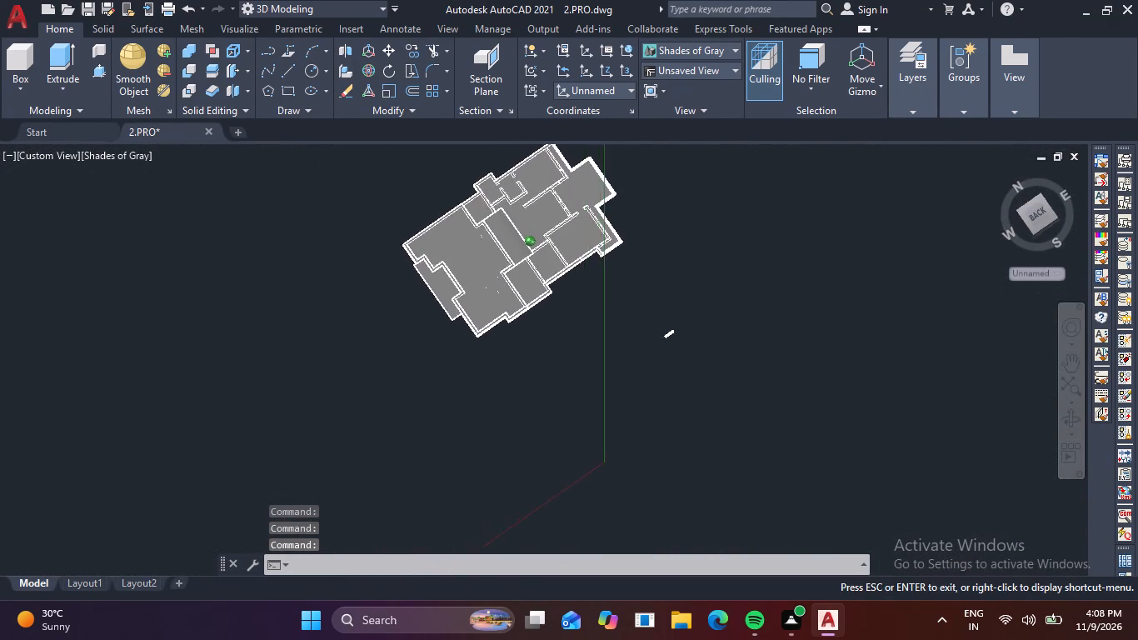
shift+middle_drag(556, 396, 517, 231)
middle_drag(495, 239, 542, 409)
scroll(486, 400, up, 4)
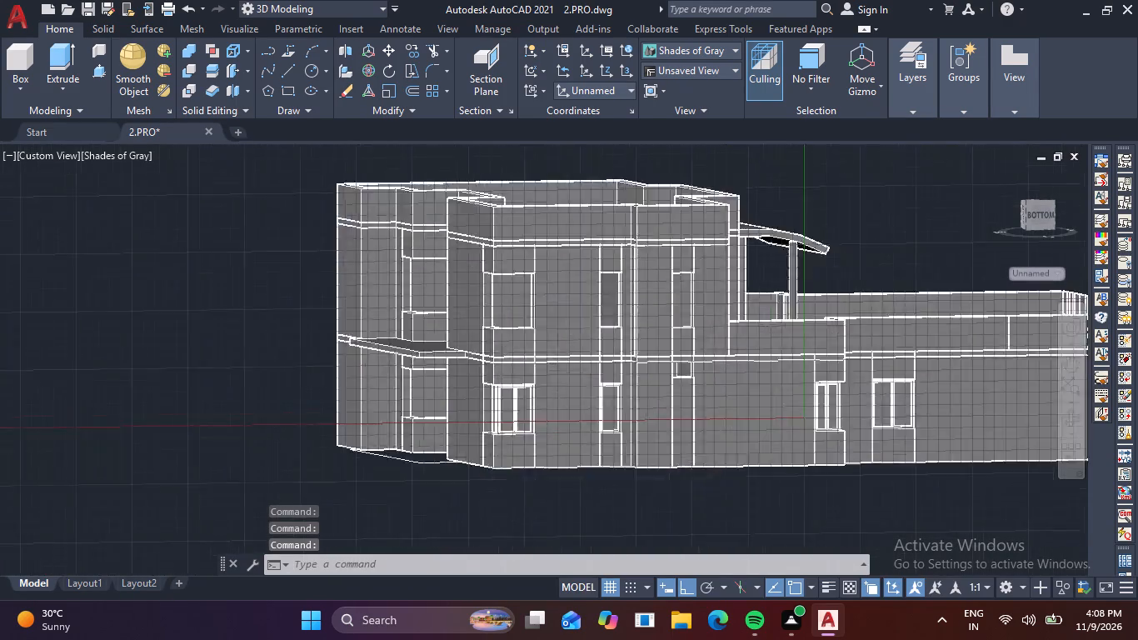
Draw a rectangle about 3'-5" by 5' across the corner opening's front, from its upper outer corner to the centre line's end on the sill.
scroll(512, 361, up, 6)
middle_drag(574, 323, 602, 477)
scroll(601, 451, down, 1)
middle_drag(576, 430, 576, 451)
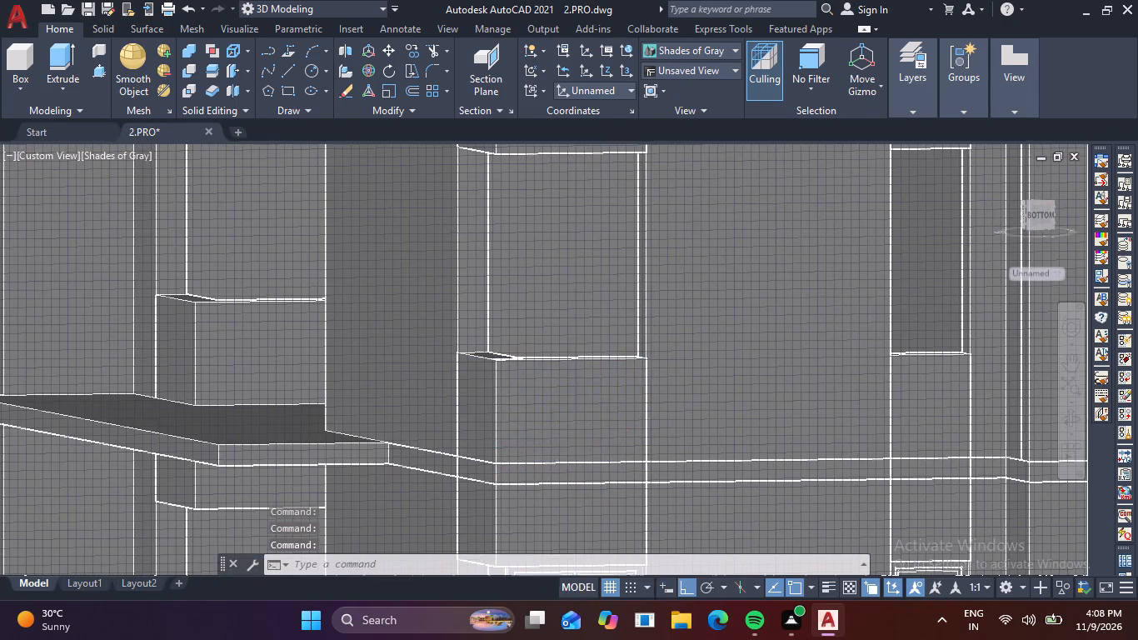
shift+middle_drag(593, 397, 582, 438)
middle_drag(591, 432, 611, 346)
middle_drag(562, 376, 576, 356)
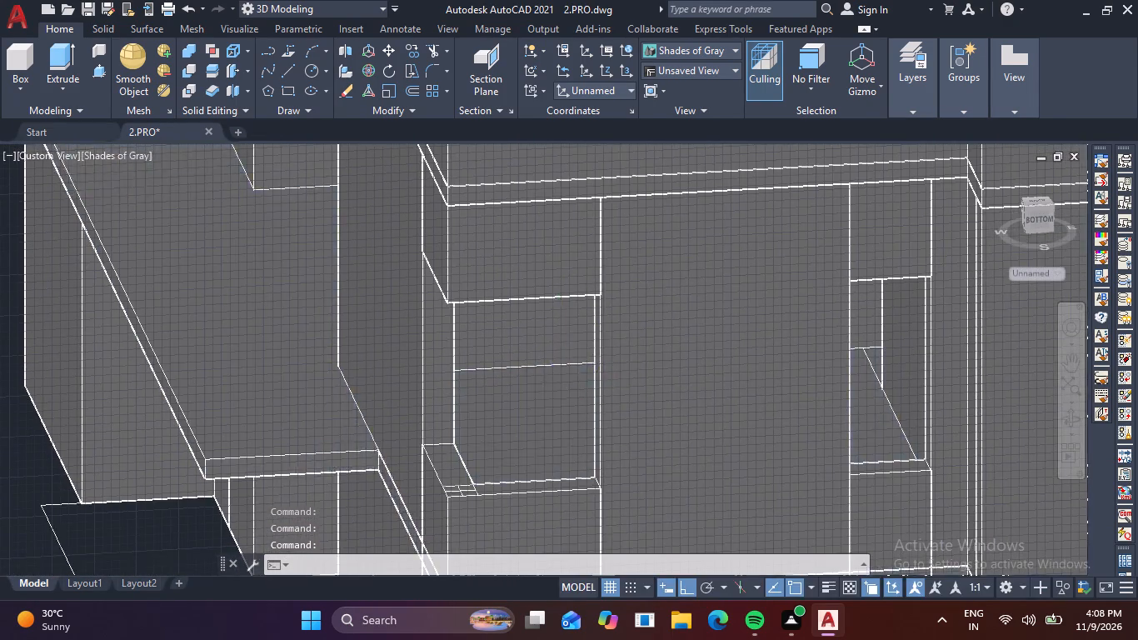
middle_drag(576, 356, 600, 321)
shift+middle_drag(608, 366, 590, 371)
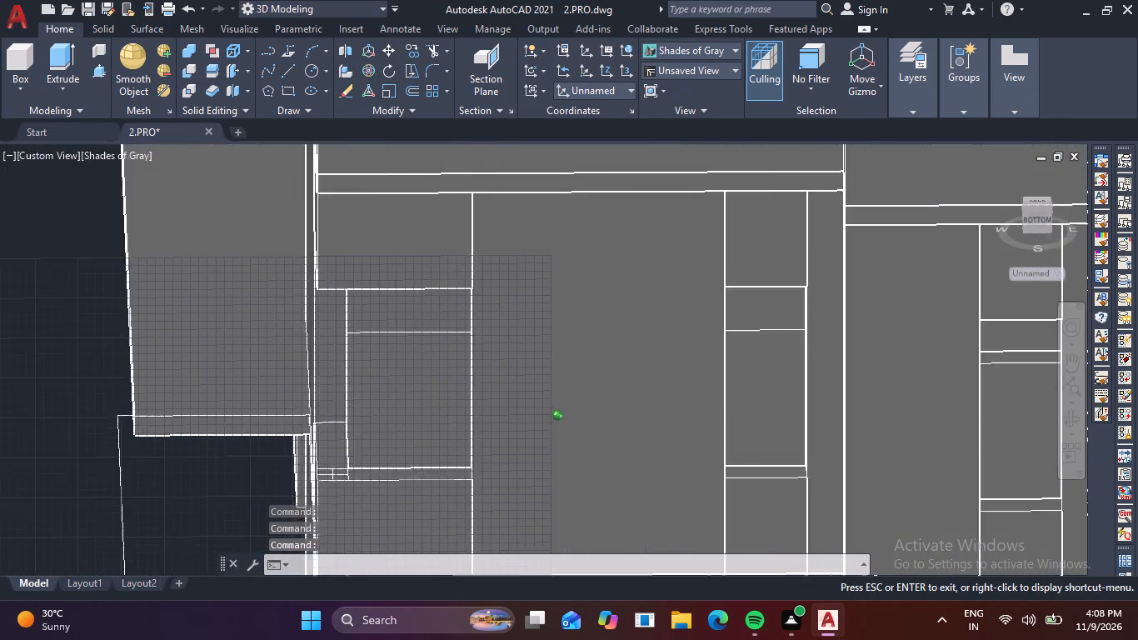
shift+middle_drag(590, 371, 617, 372)
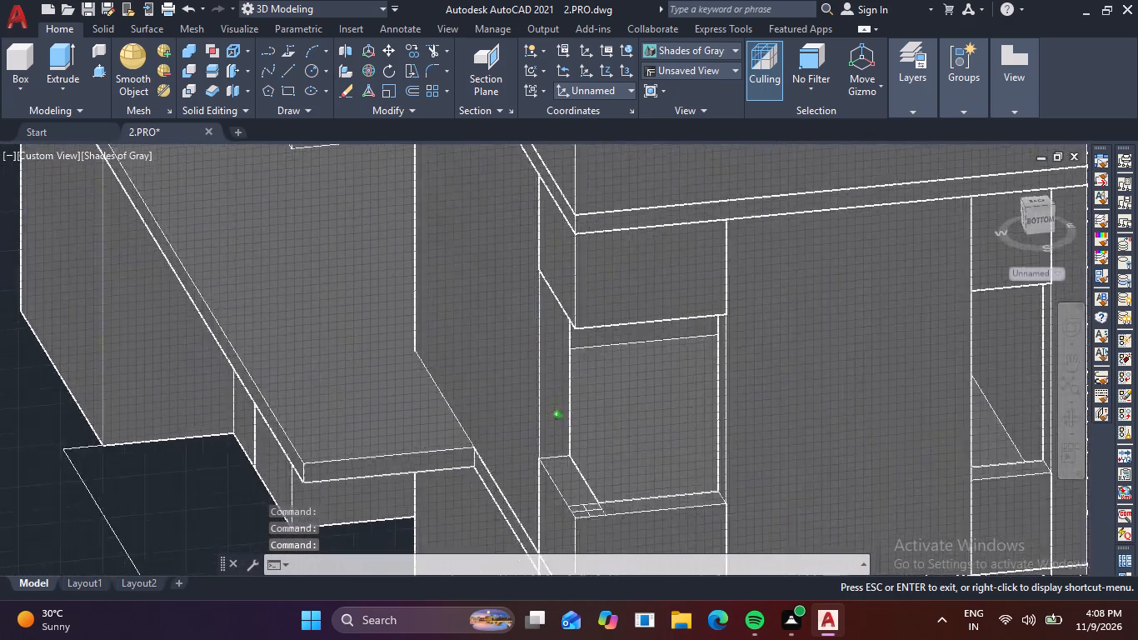
shift+middle_drag(617, 372, 622, 372)
middle_drag(654, 361, 442, 356)
scroll(406, 343, up, 1)
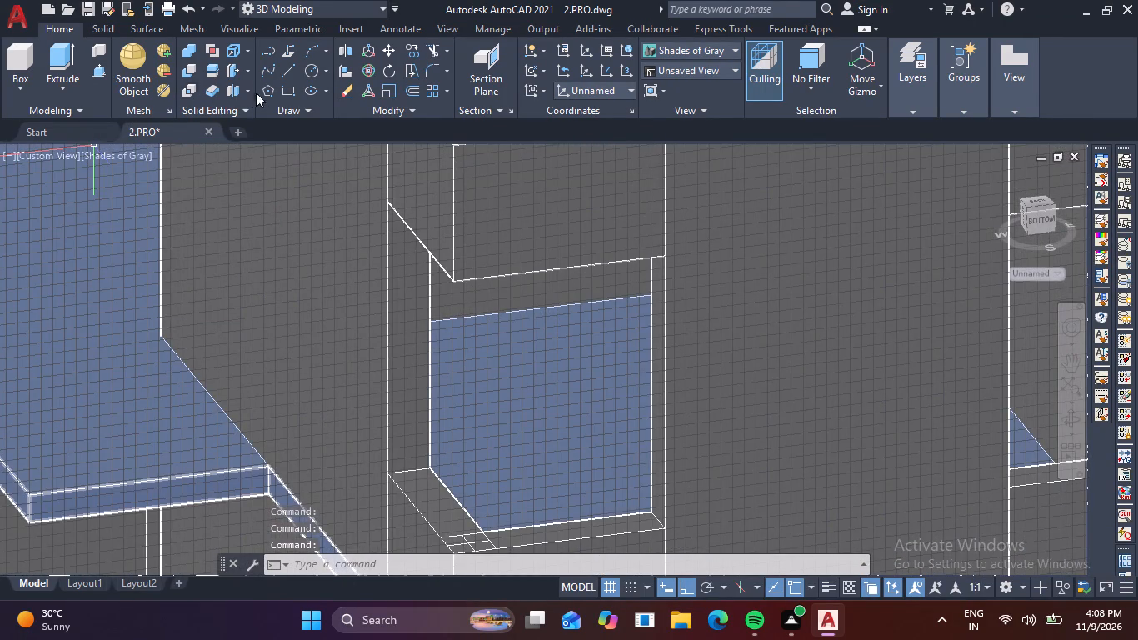
click(290, 93)
scroll(654, 261, up, 2)
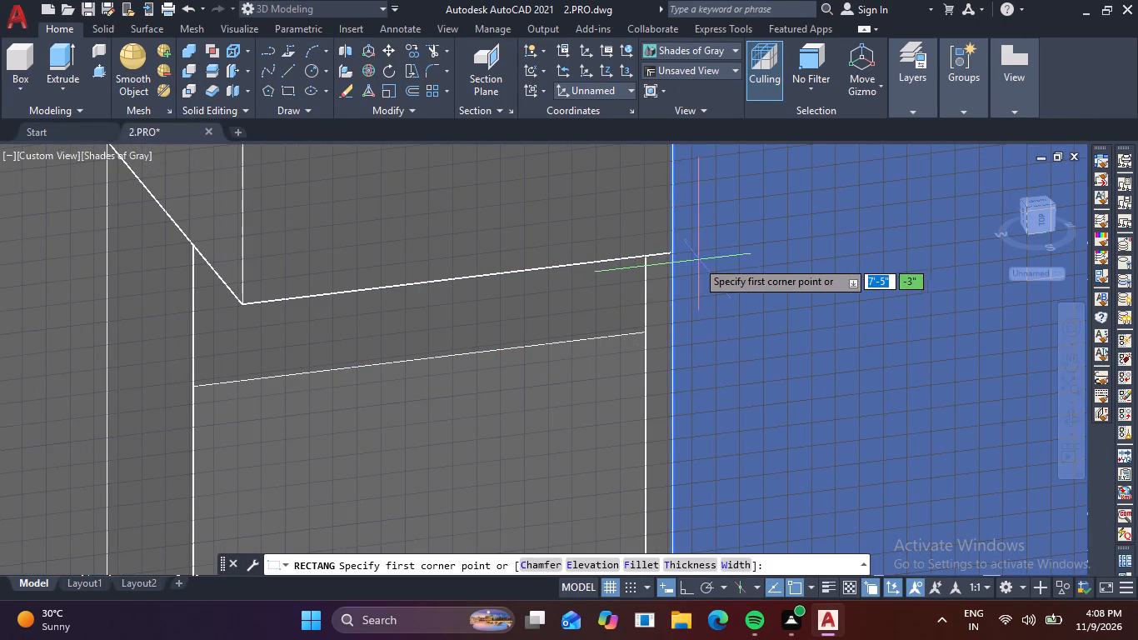
click(674, 257)
scroll(588, 395, down, 2)
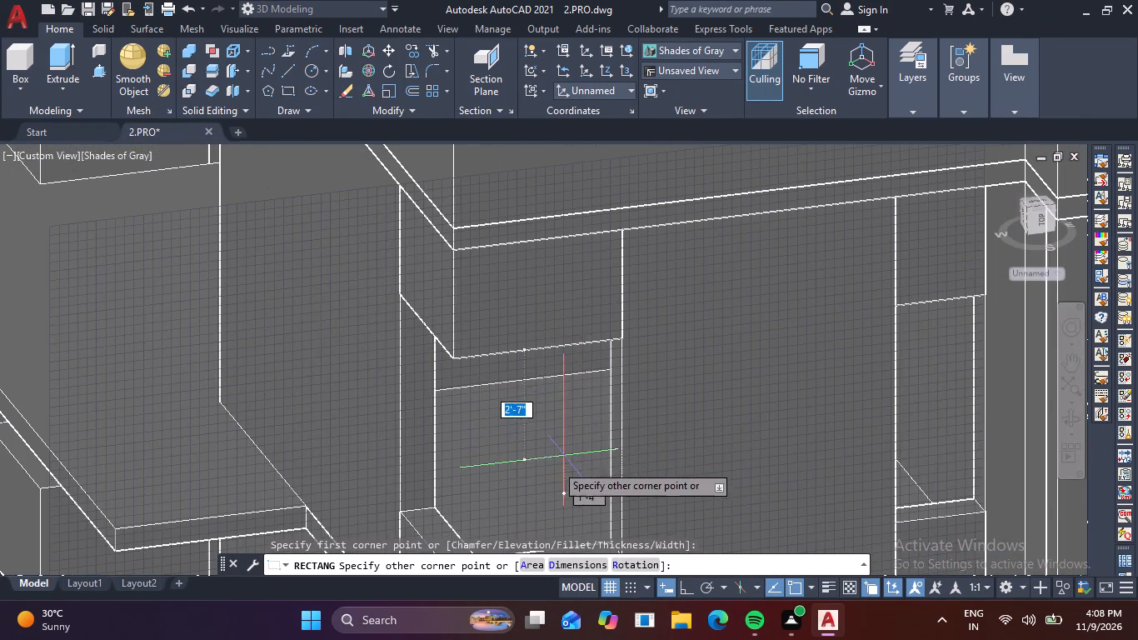
middle_drag(552, 467, 582, 300)
scroll(505, 396, up, 2)
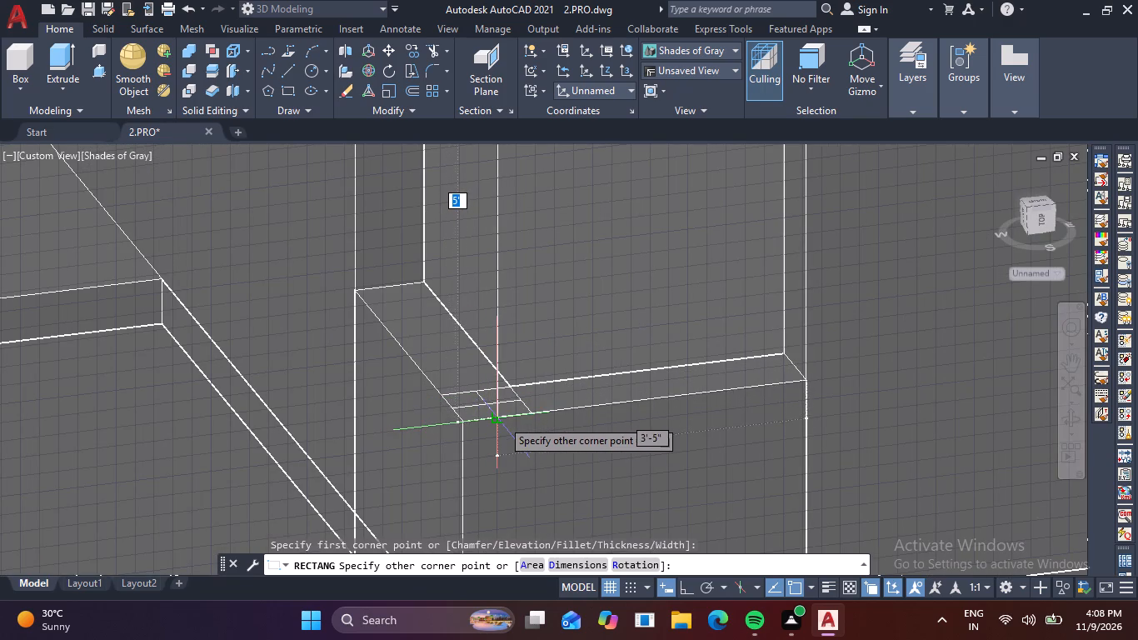
click(502, 419)
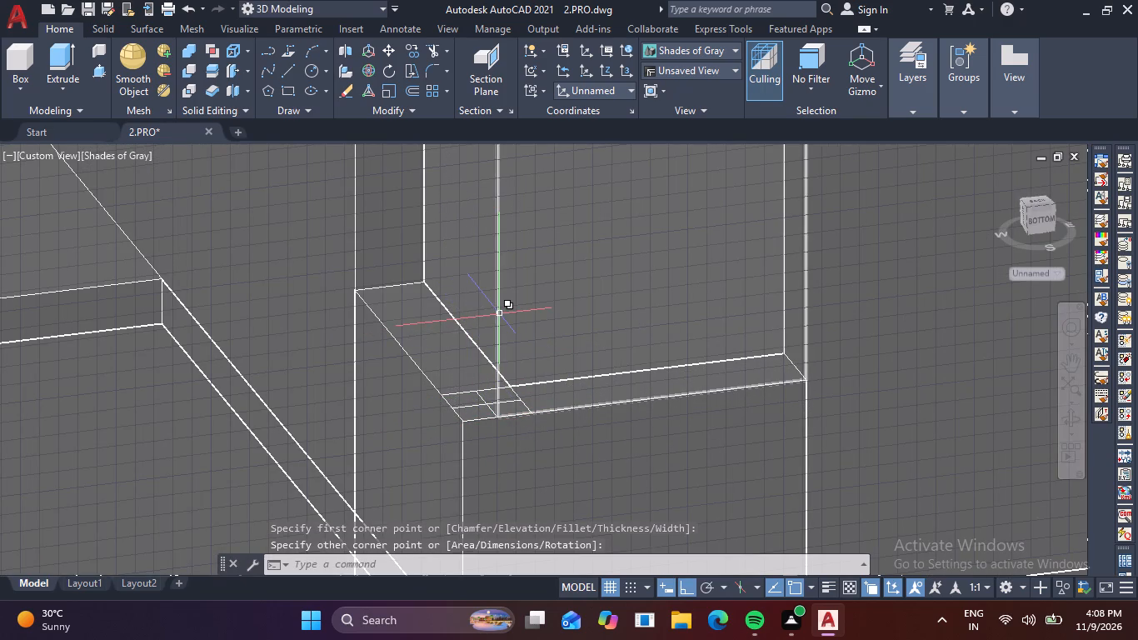
Move the new rectangle straight out from the corner opening, perpendicular to the wall, into empty space clear of the house.
click(500, 314)
middle_drag(596, 297, 553, 428)
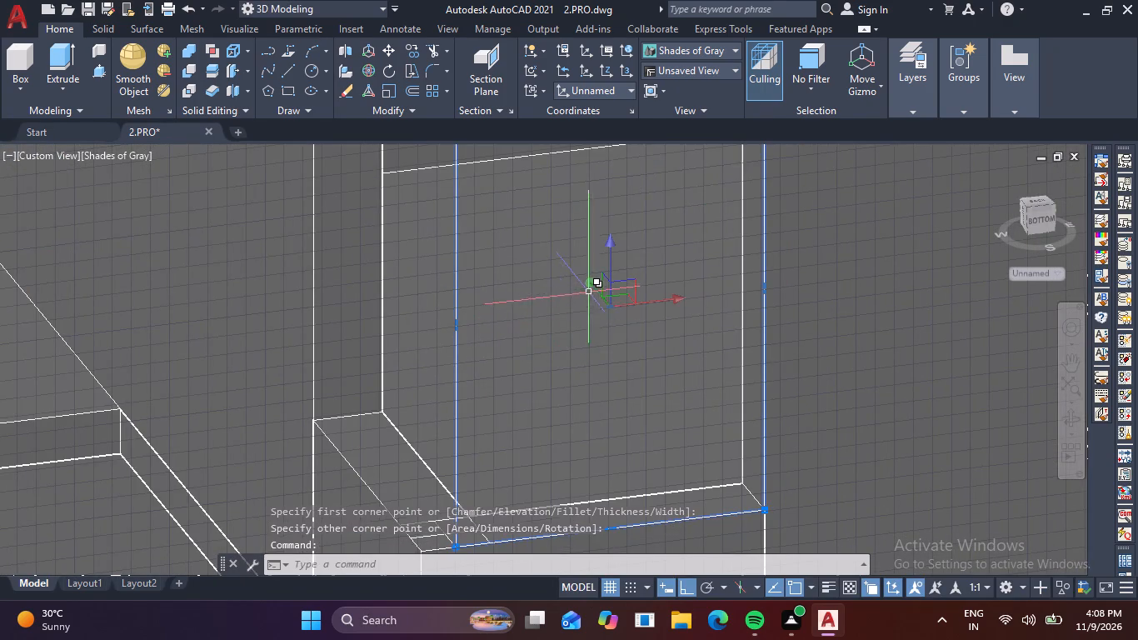
drag(590, 284, 611, 306)
scroll(691, 422, down, 4)
middle_drag(728, 458, 222, 58)
middle_drag(547, 482, 198, 148)
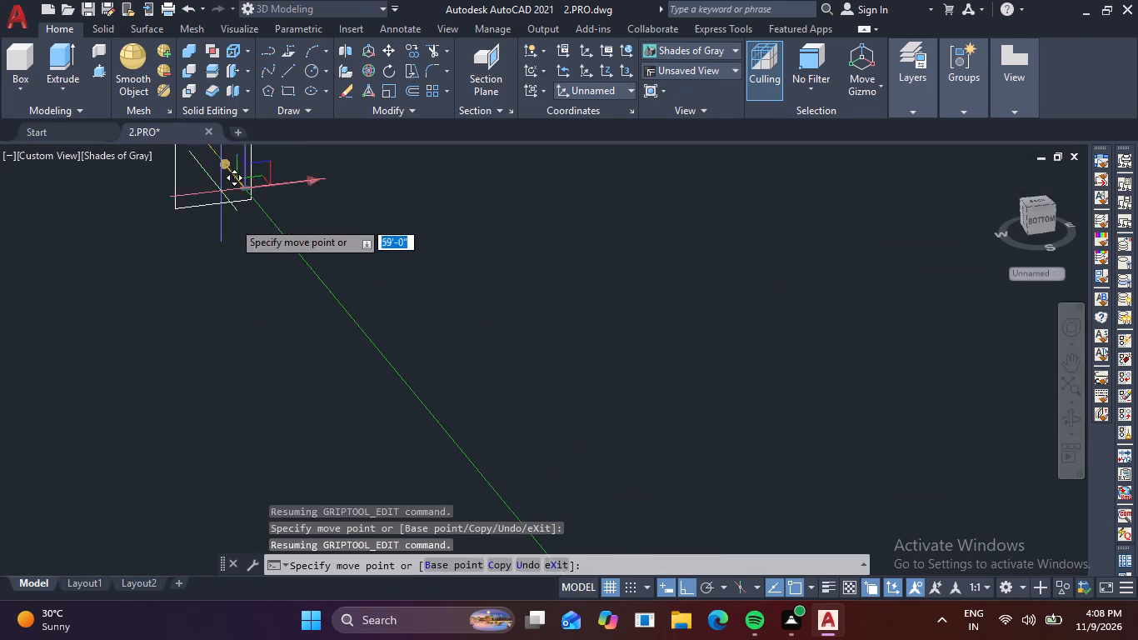
click(273, 272)
scroll(411, 263, up, 2)
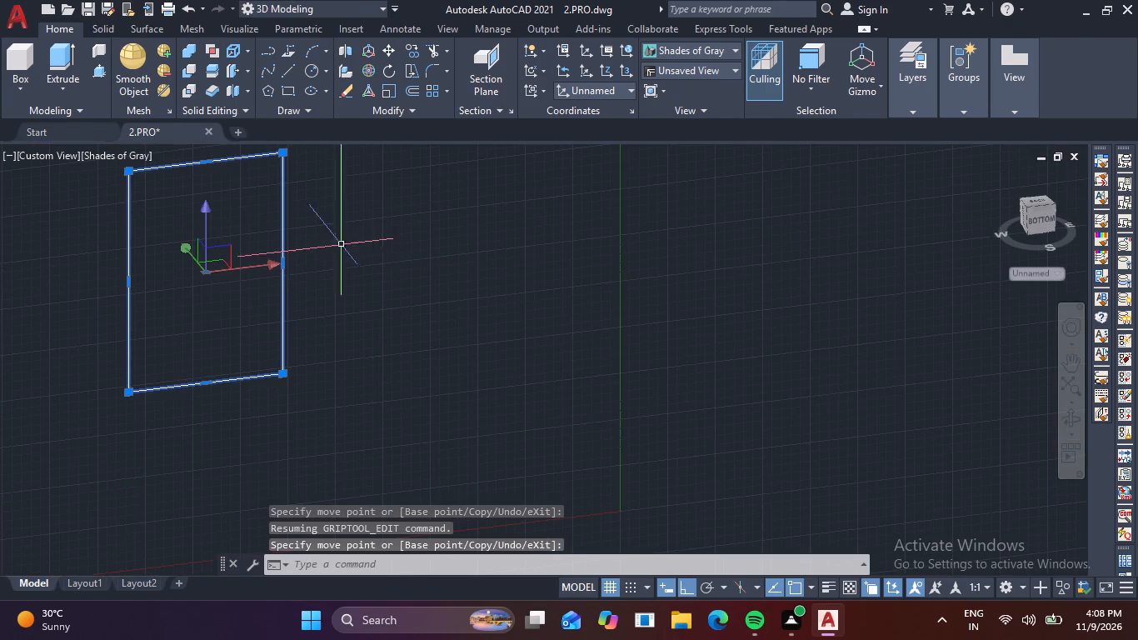
middle_drag(161, 179, 246, 261)
key(Escape)
key(Escape)
key(Escape)
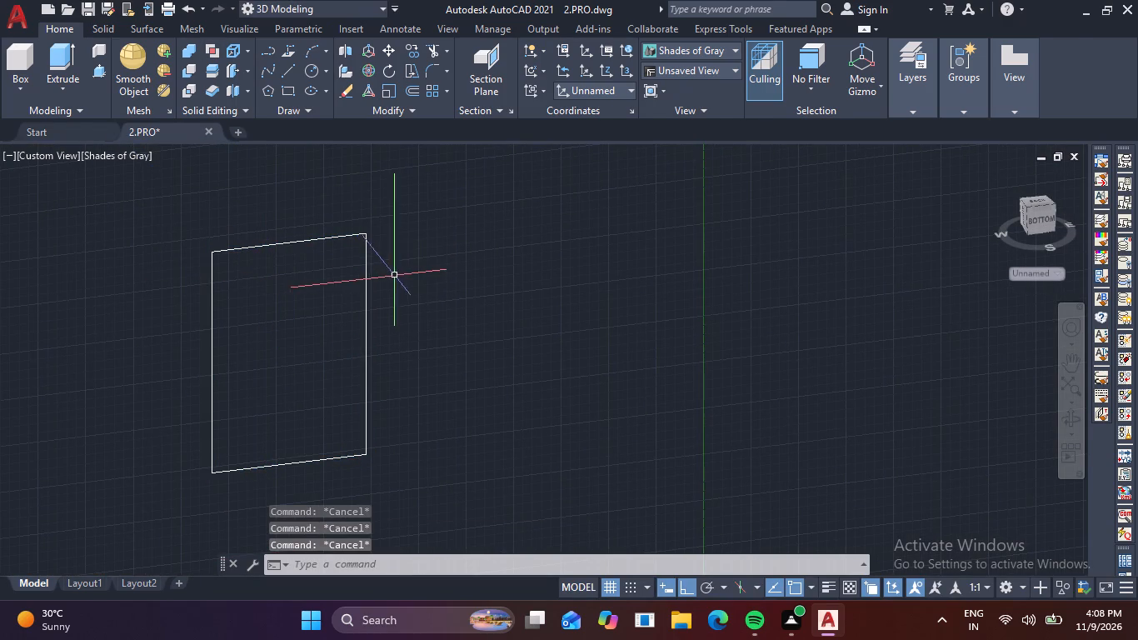
Offset the moved rectangle 2" inward to form the outer frame.
text(o)
key(space)
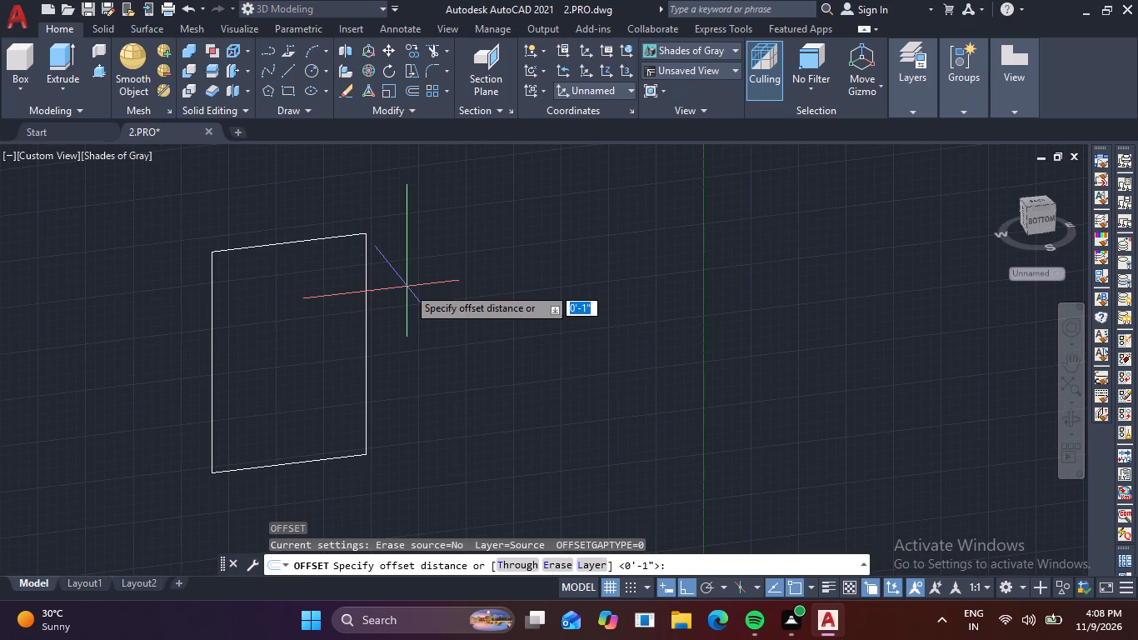
key(Escape)
key(o)
key(space)
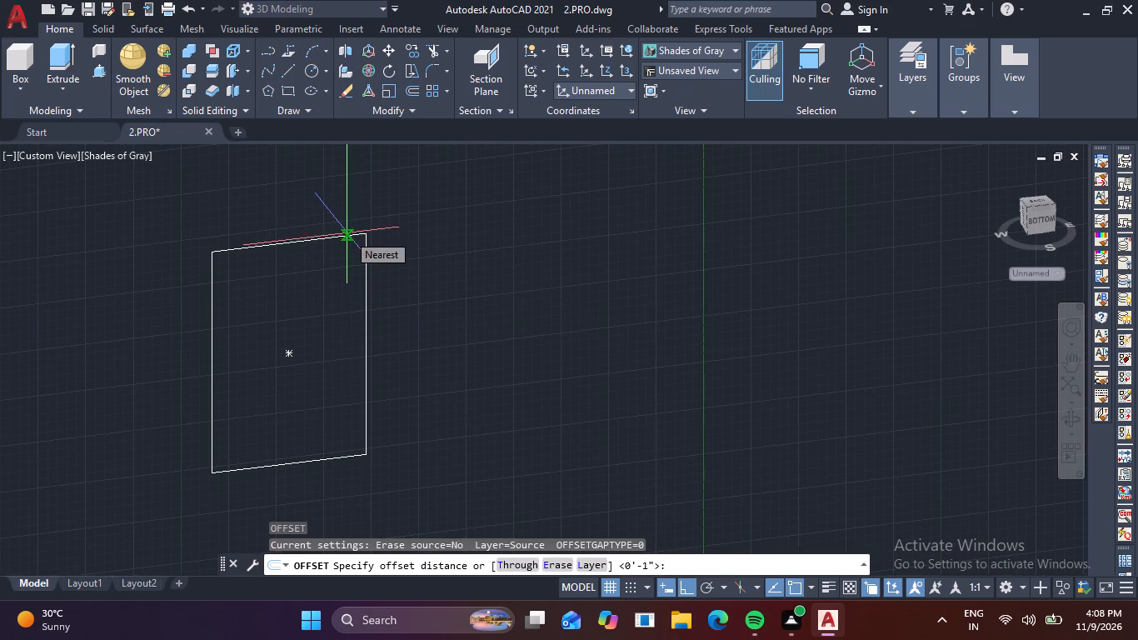
key(2)
key(space)
click(346, 238)
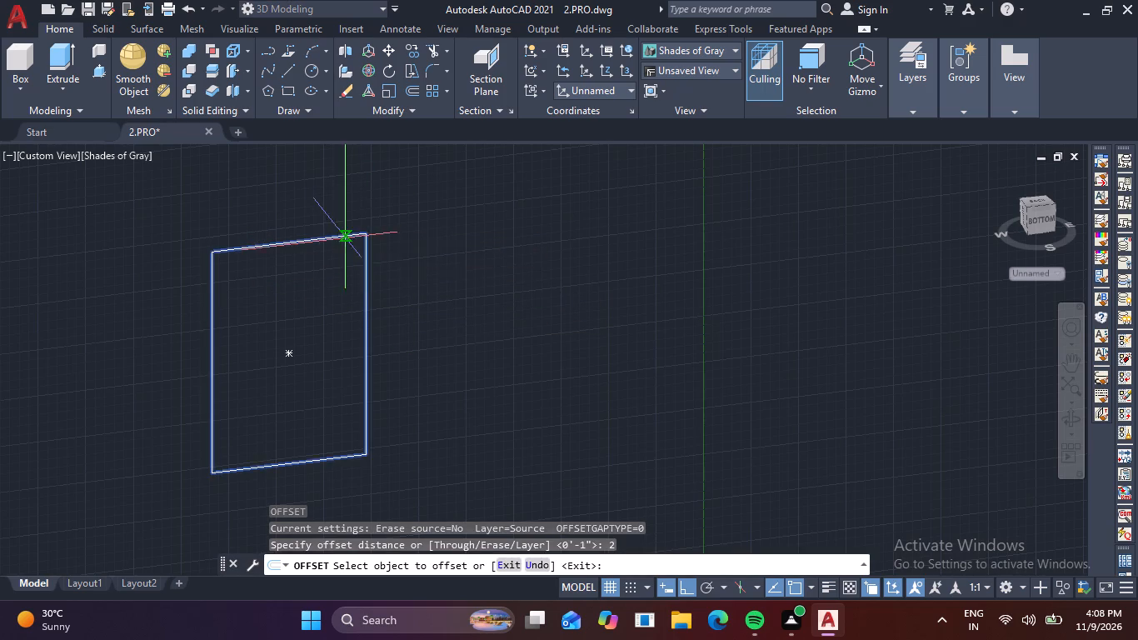
click(336, 287)
key(Escape)
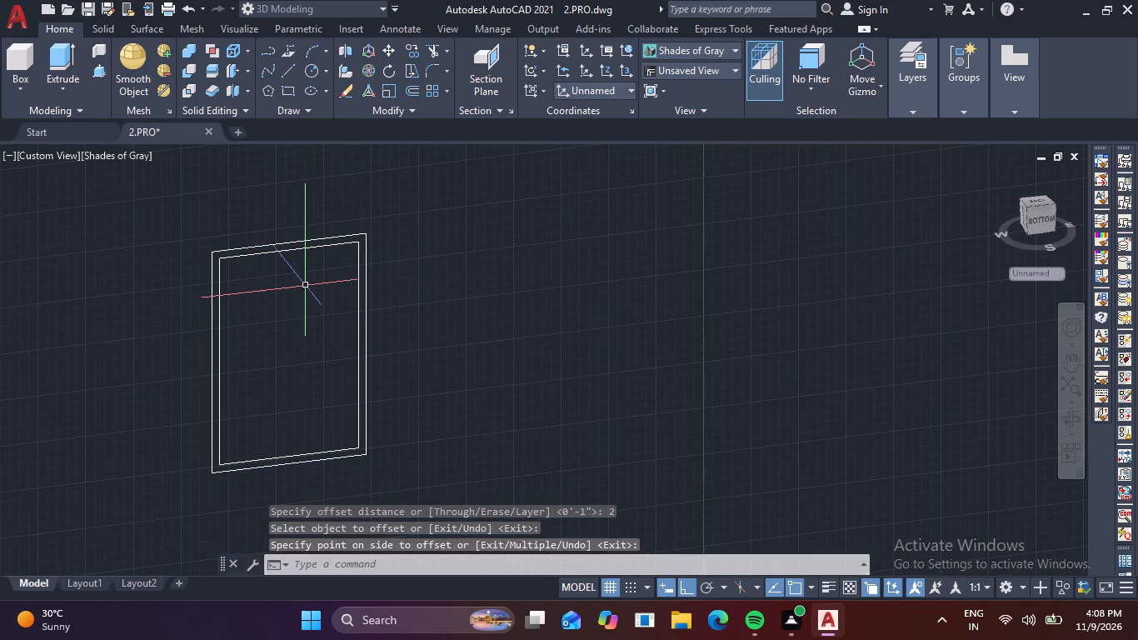
key(Escape)
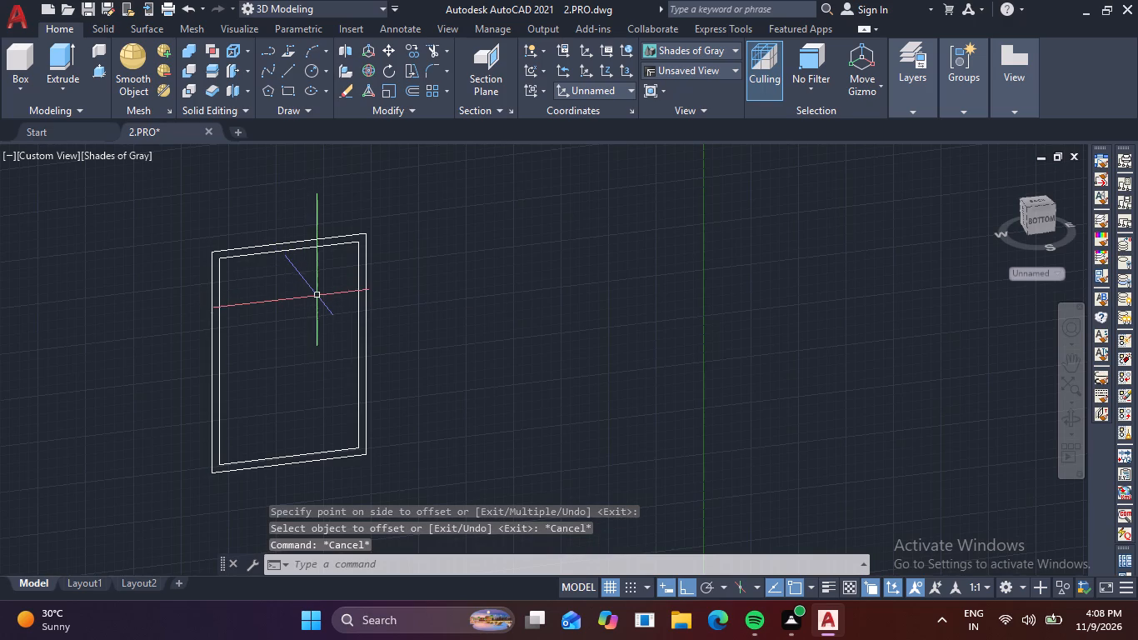
Draw a vertical line about 4'-8" long across the inner rectangle, slightly right of centre, and offset it 1" toward the narrower side.
text(l)
key(space)
click(302, 252)
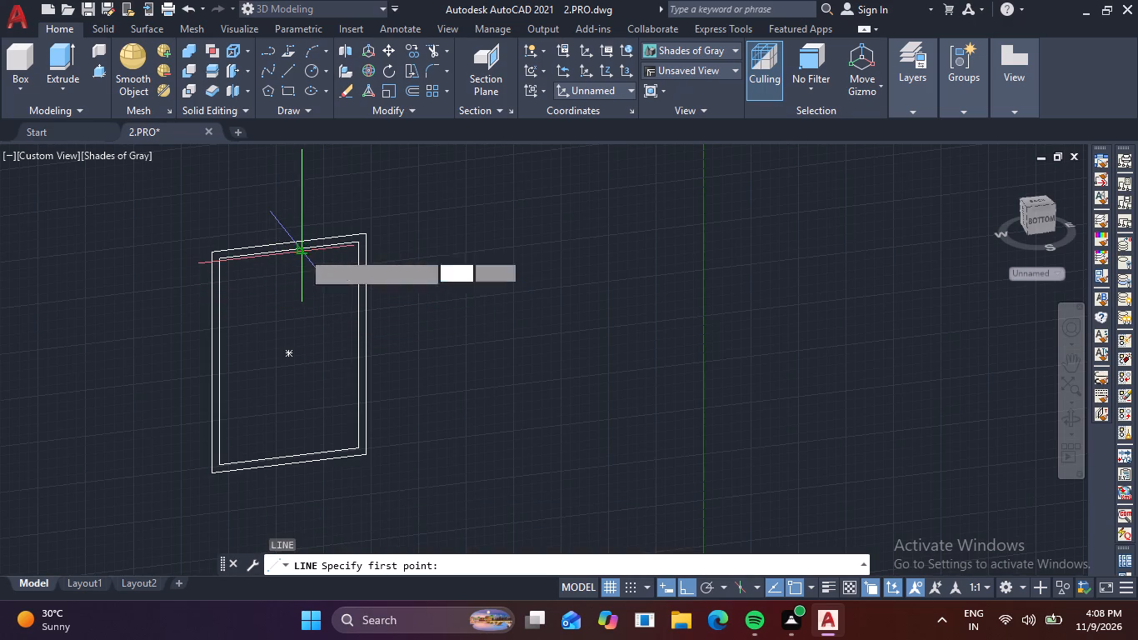
click(304, 455)
key(space)
key(o)
key(space)
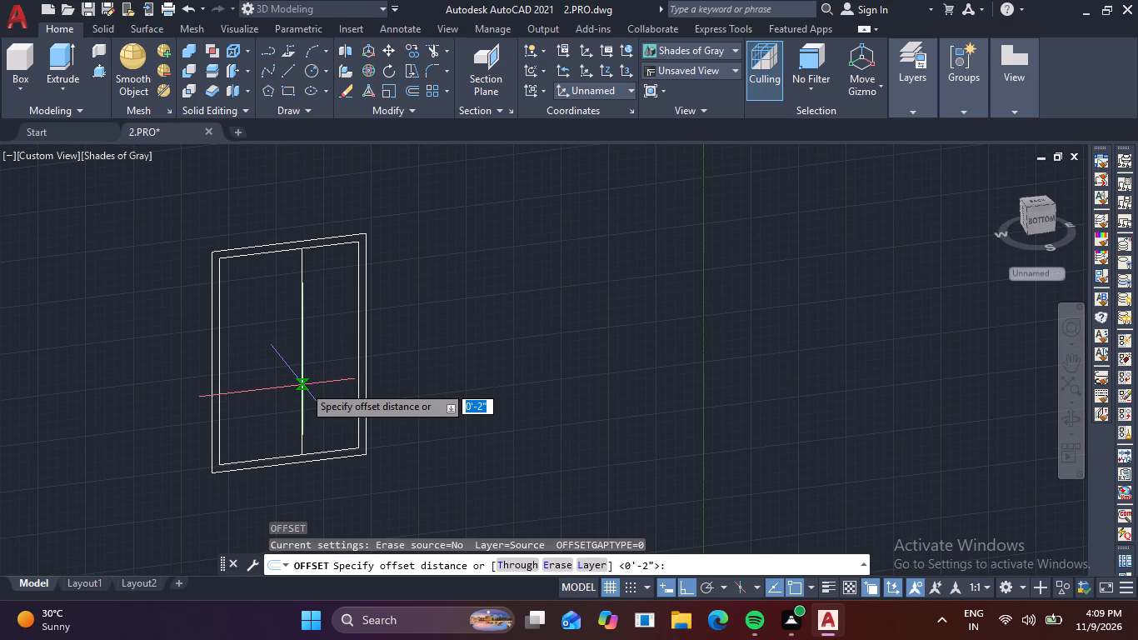
key(1)
key(space)
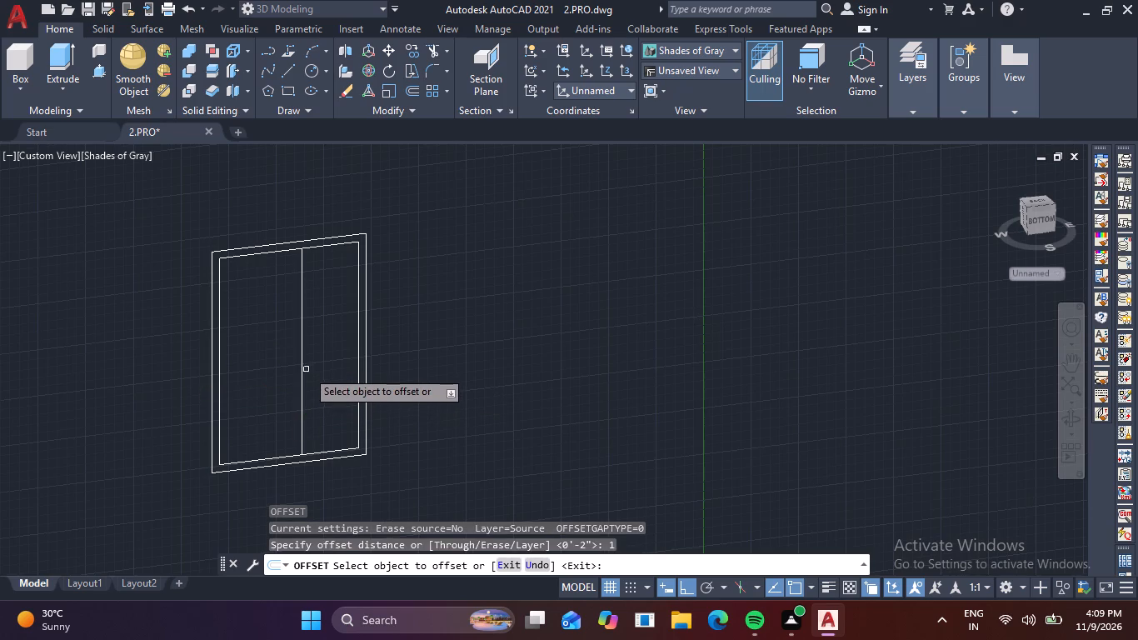
click(304, 368)
click(336, 360)
Offset the inner rectangle another 1" inward.
scroll(327, 287, up, 1)
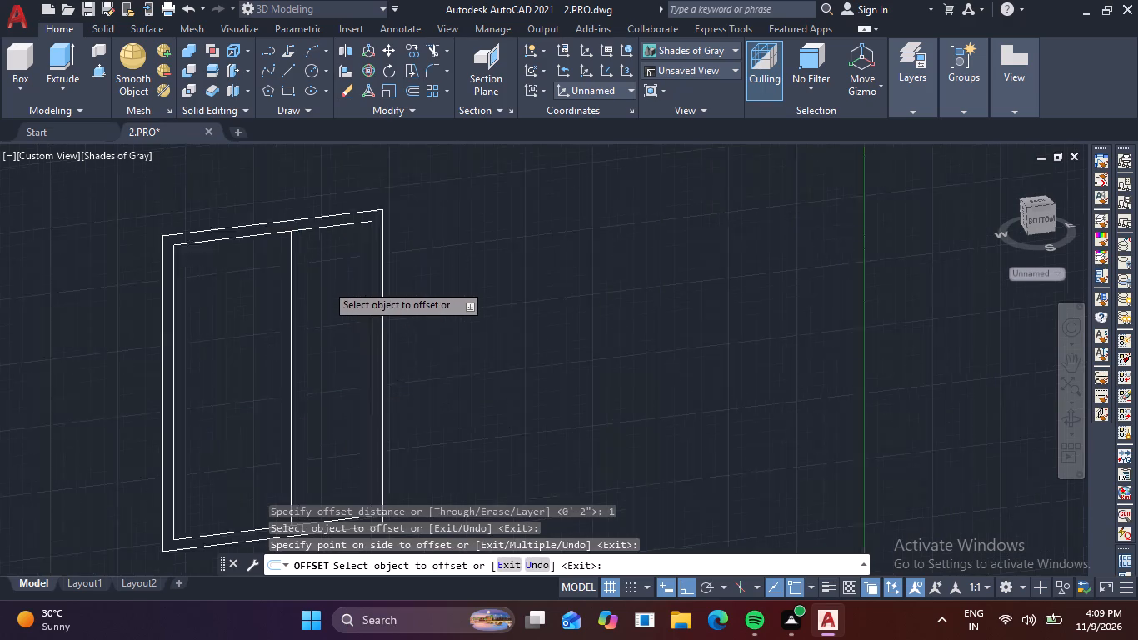
scroll(326, 282, up, 1)
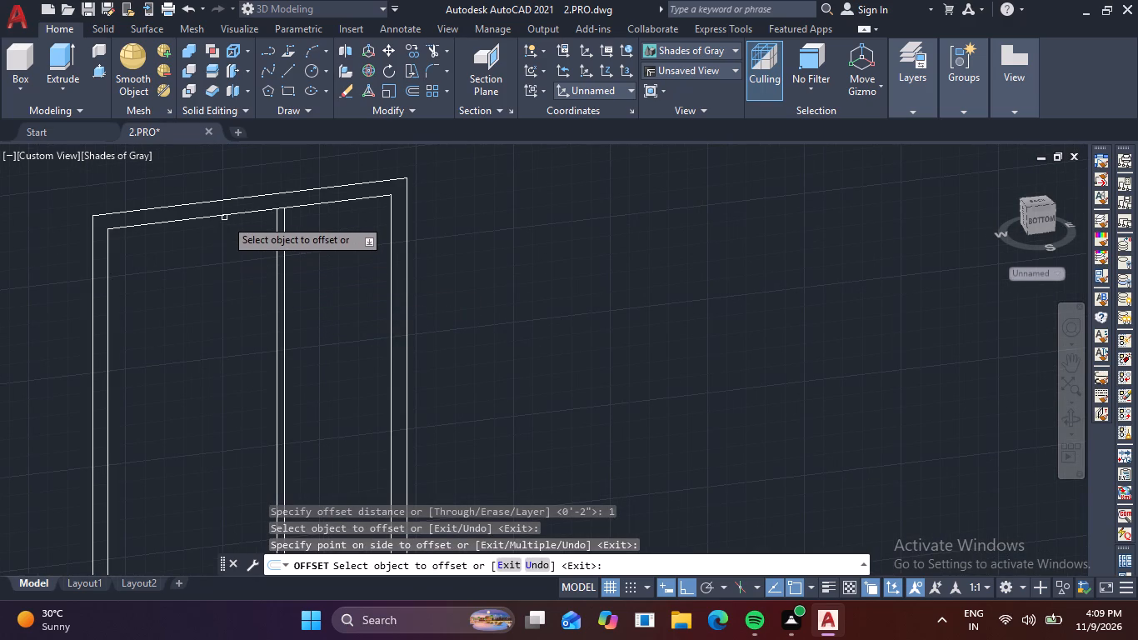
click(227, 217)
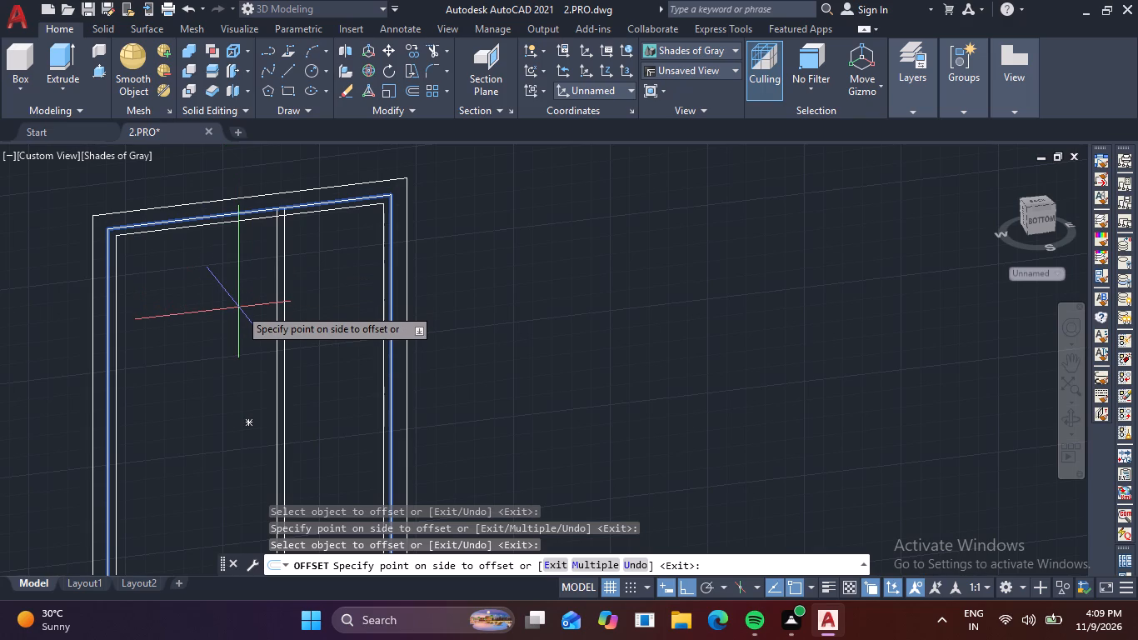
click(239, 307)
key(Escape)
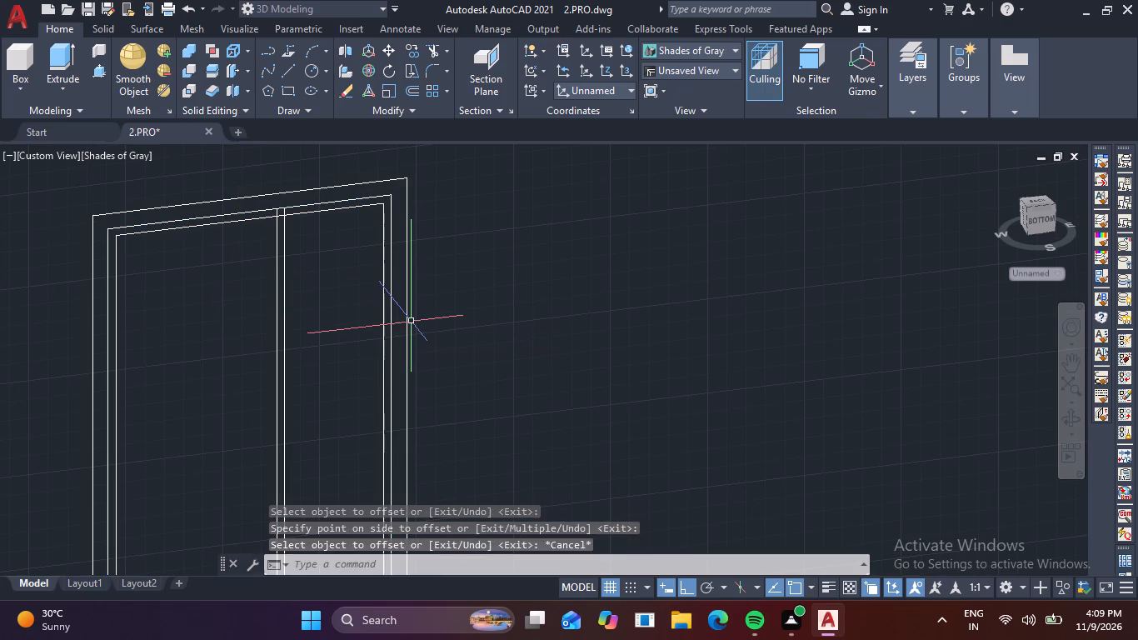
key(Escape)
Trim the two vertical lines' upper ends at the innermost rectangle and remove the piece of its top edge between them.
key(t)
key(r)
key(space)
scroll(244, 187, up, 4)
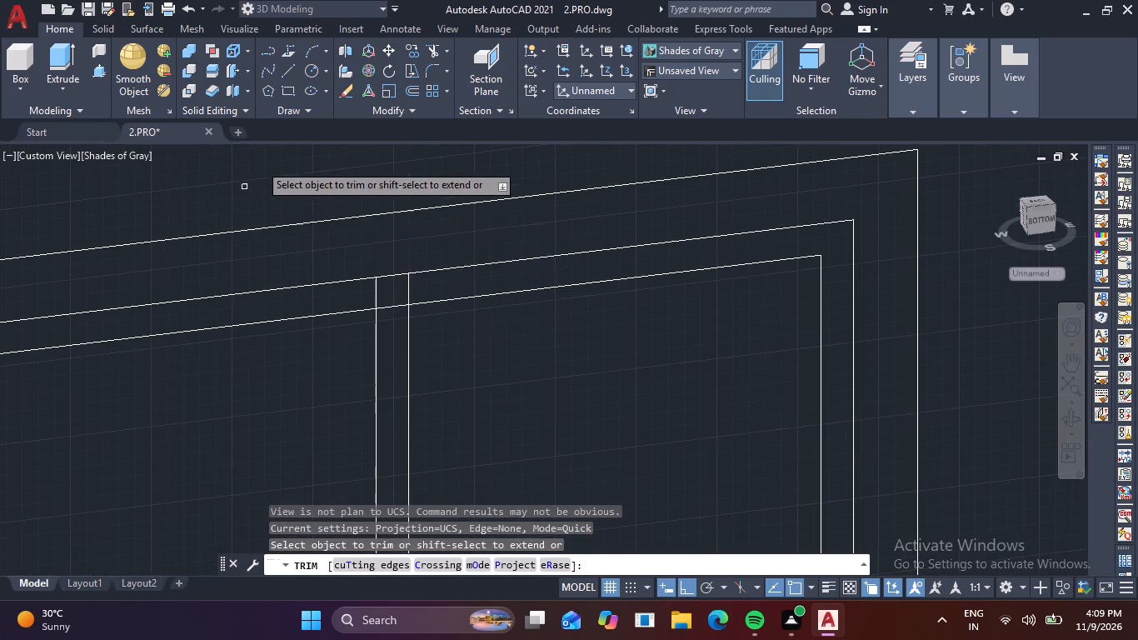
click(417, 289)
click(353, 297)
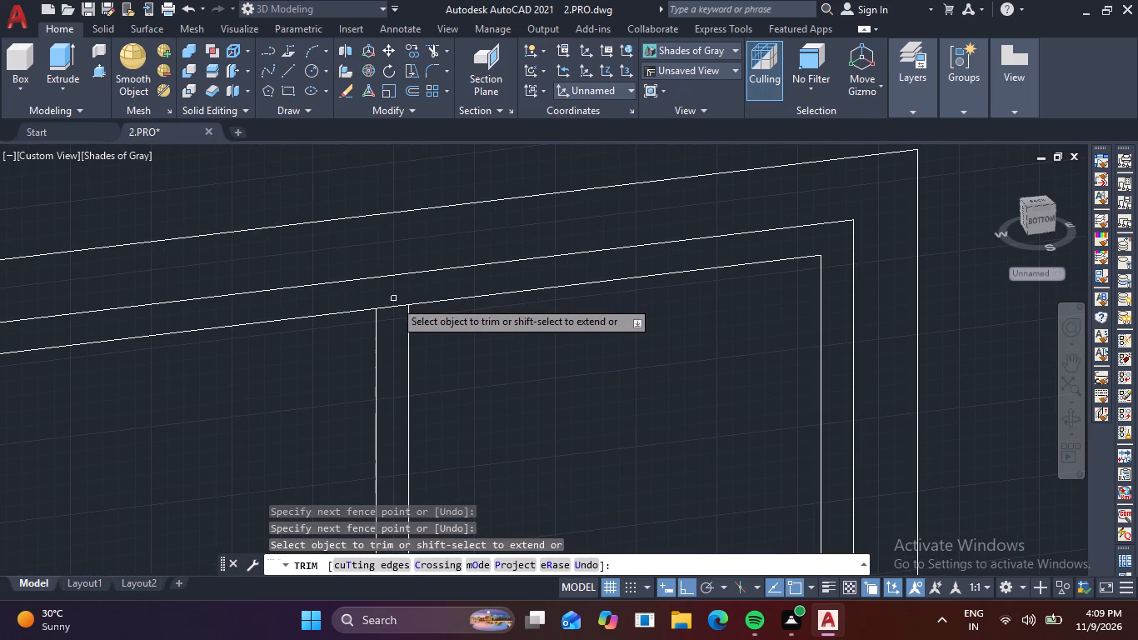
click(394, 307)
Trim the two vertical lines' lower ends at the innermost rectangle and remove the piece of its bottom edge between them.
scroll(409, 296, down, 4)
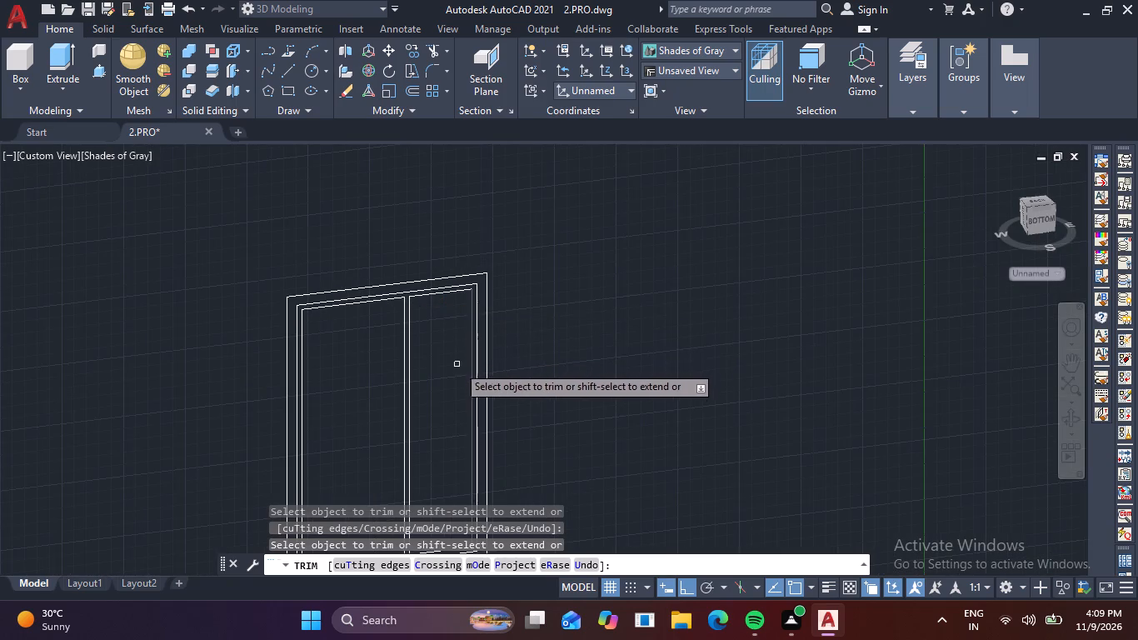
middle_drag(452, 379, 355, 165)
scroll(291, 452, up, 4)
middle_drag(314, 368, 312, 574)
scroll(299, 226, up, 2)
click(467, 244)
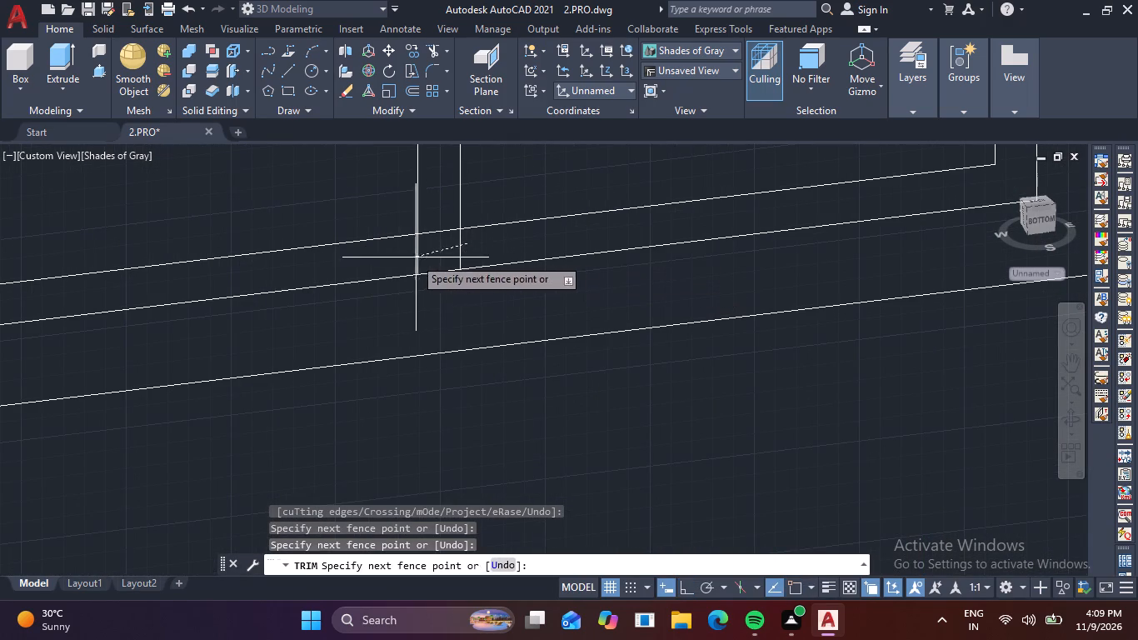
click(396, 262)
click(433, 235)
key(Escape)
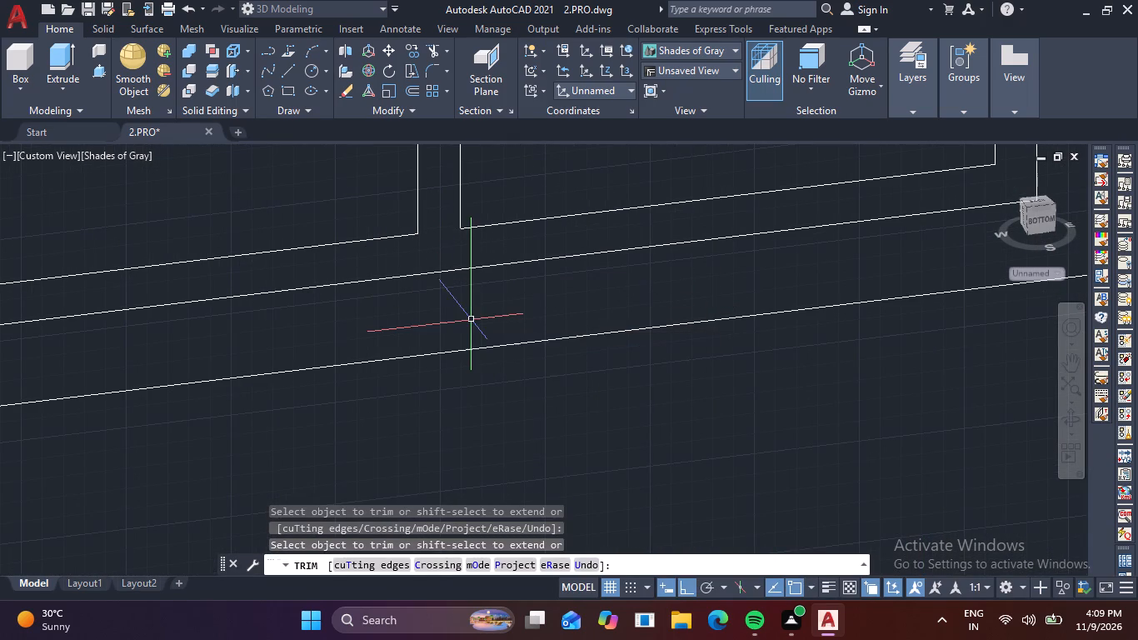
scroll(470, 321, down, 5)
middle_drag(562, 274, 543, 408)
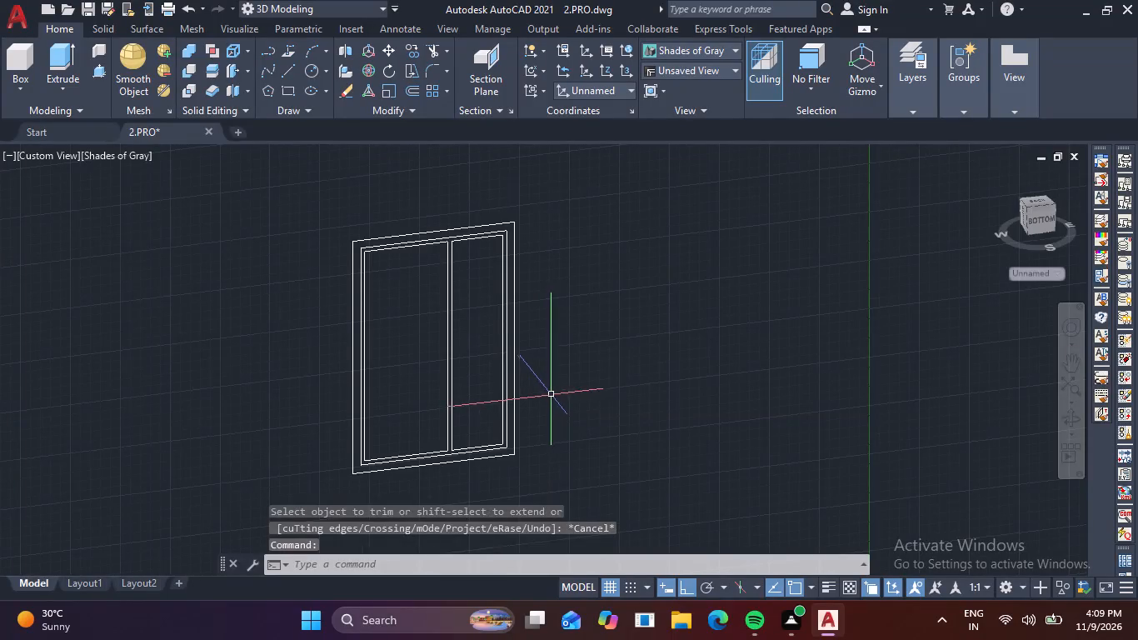
key(Escape)
key(Escape)
key(Escape)
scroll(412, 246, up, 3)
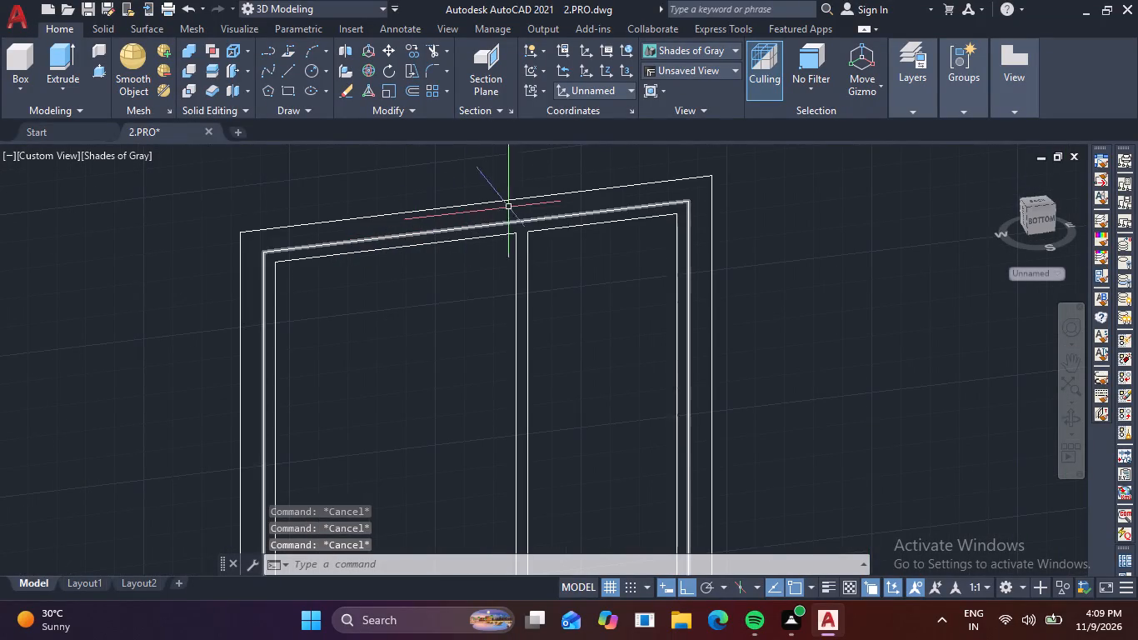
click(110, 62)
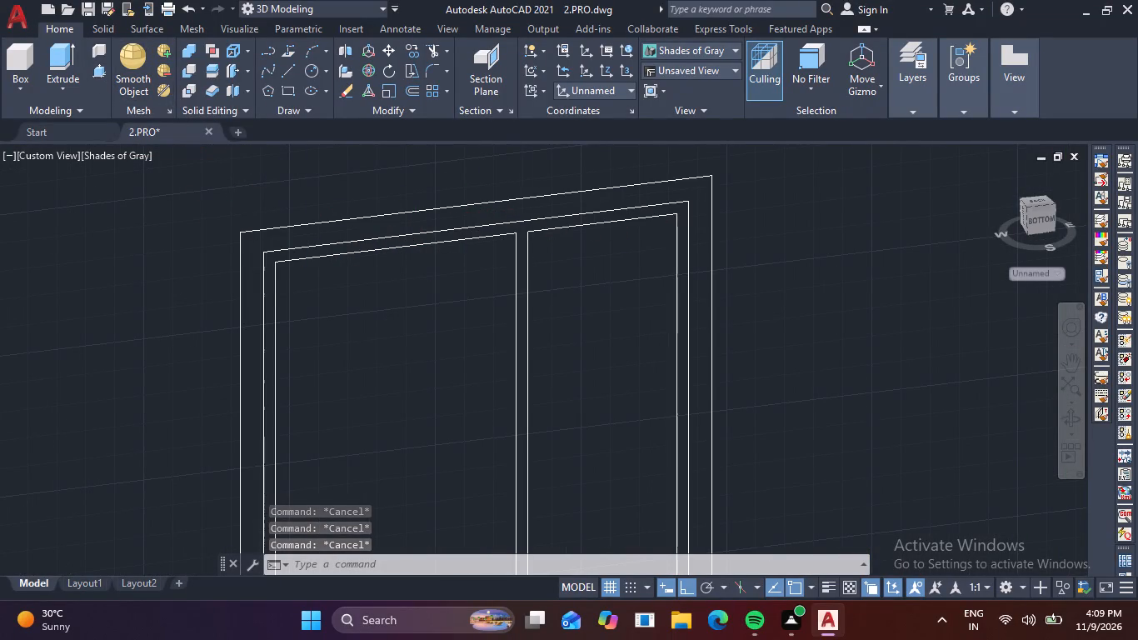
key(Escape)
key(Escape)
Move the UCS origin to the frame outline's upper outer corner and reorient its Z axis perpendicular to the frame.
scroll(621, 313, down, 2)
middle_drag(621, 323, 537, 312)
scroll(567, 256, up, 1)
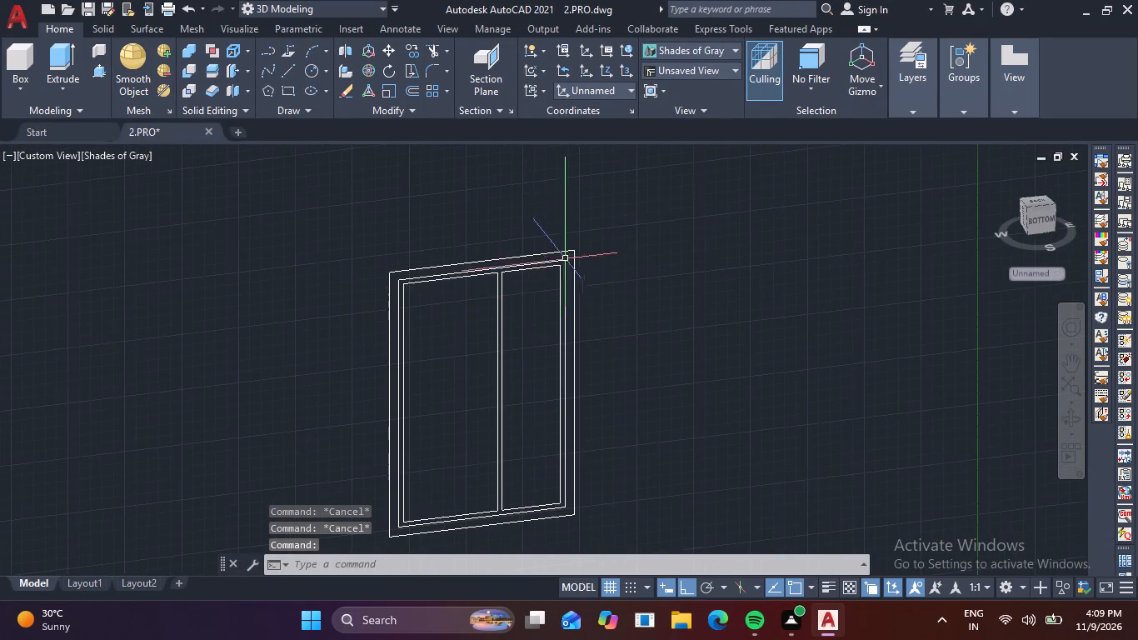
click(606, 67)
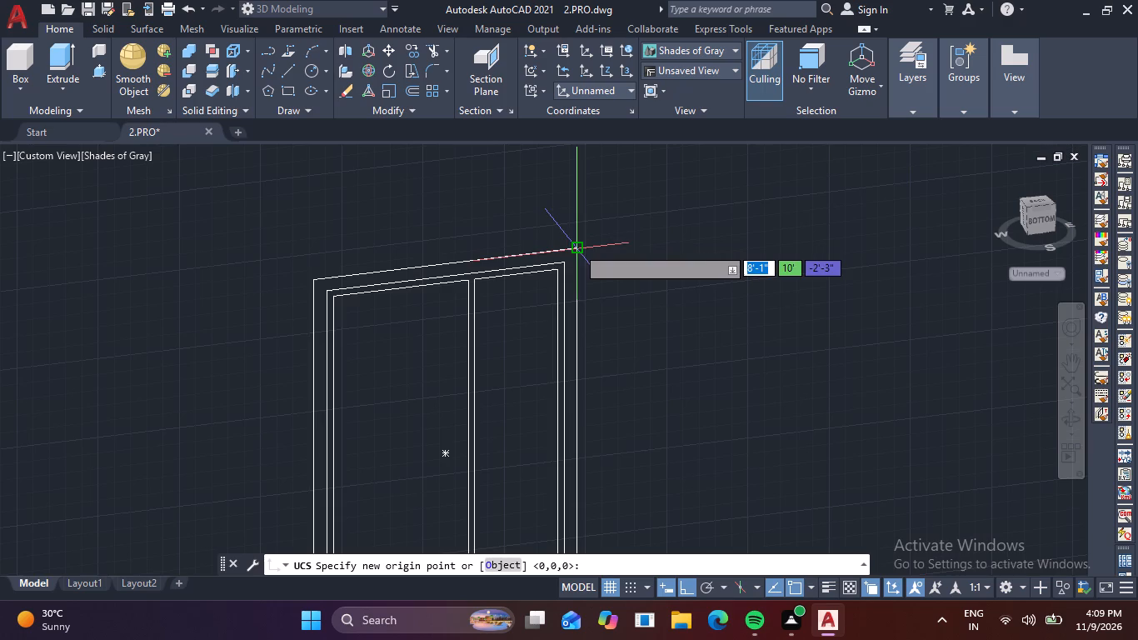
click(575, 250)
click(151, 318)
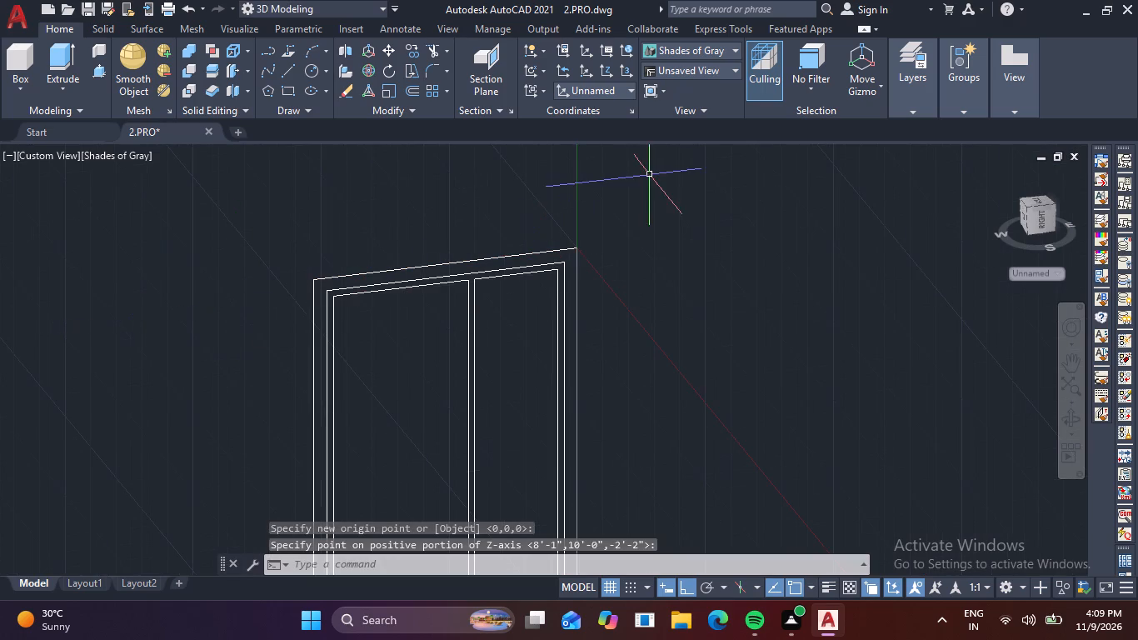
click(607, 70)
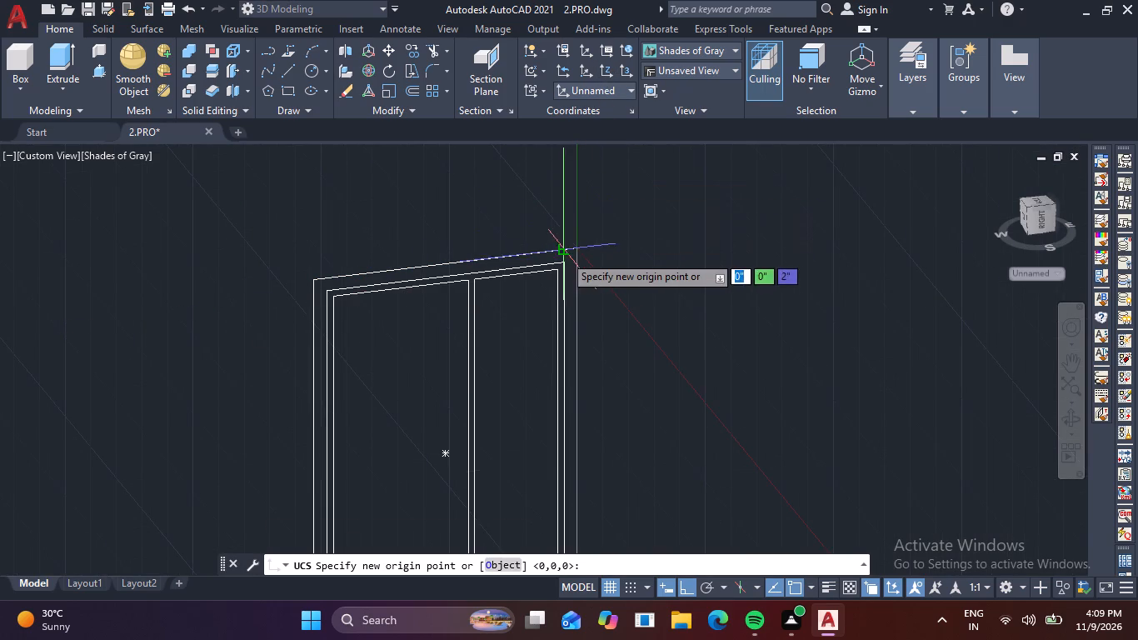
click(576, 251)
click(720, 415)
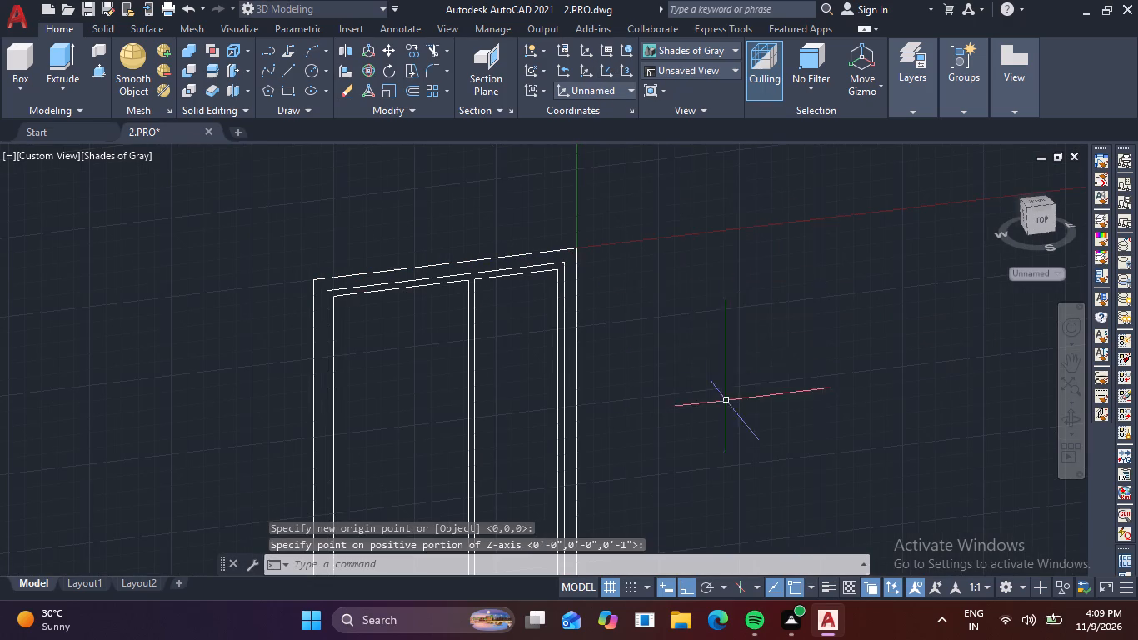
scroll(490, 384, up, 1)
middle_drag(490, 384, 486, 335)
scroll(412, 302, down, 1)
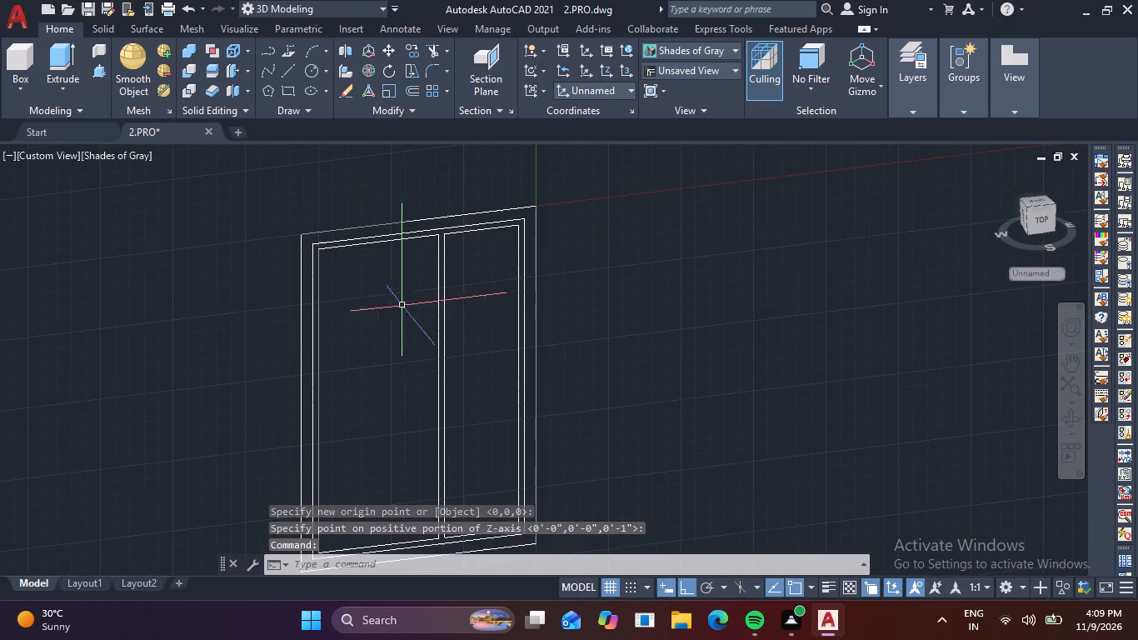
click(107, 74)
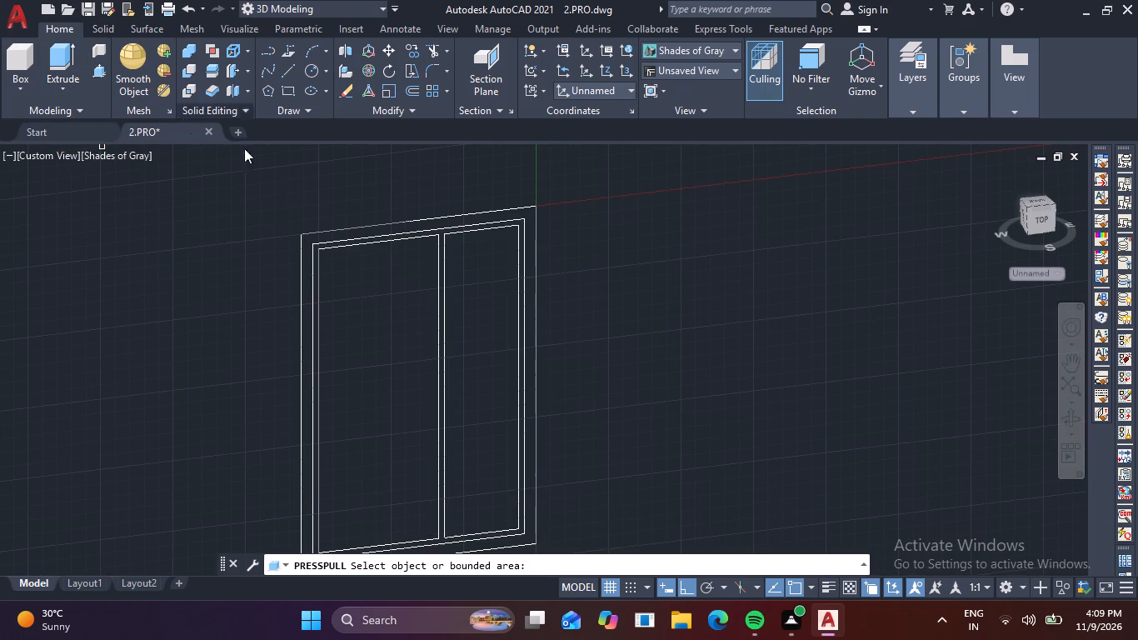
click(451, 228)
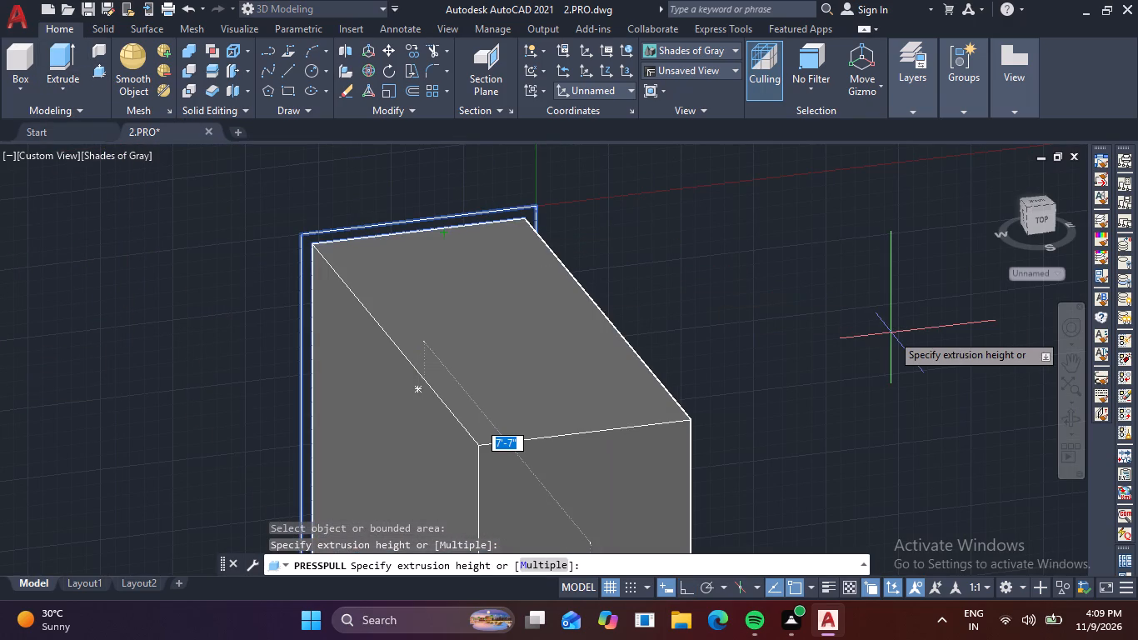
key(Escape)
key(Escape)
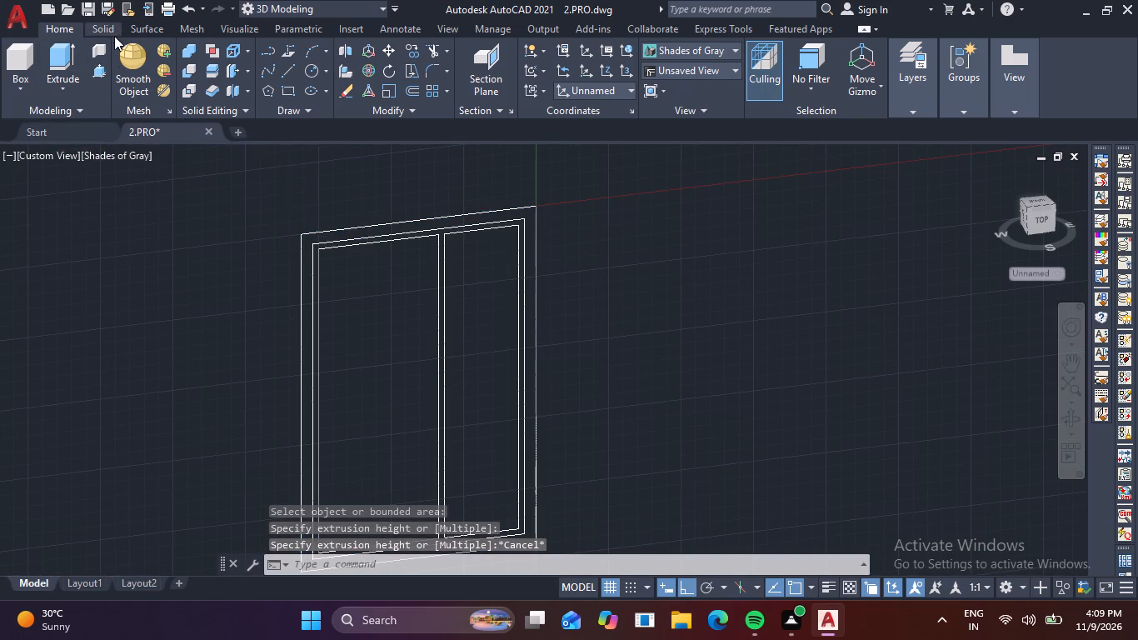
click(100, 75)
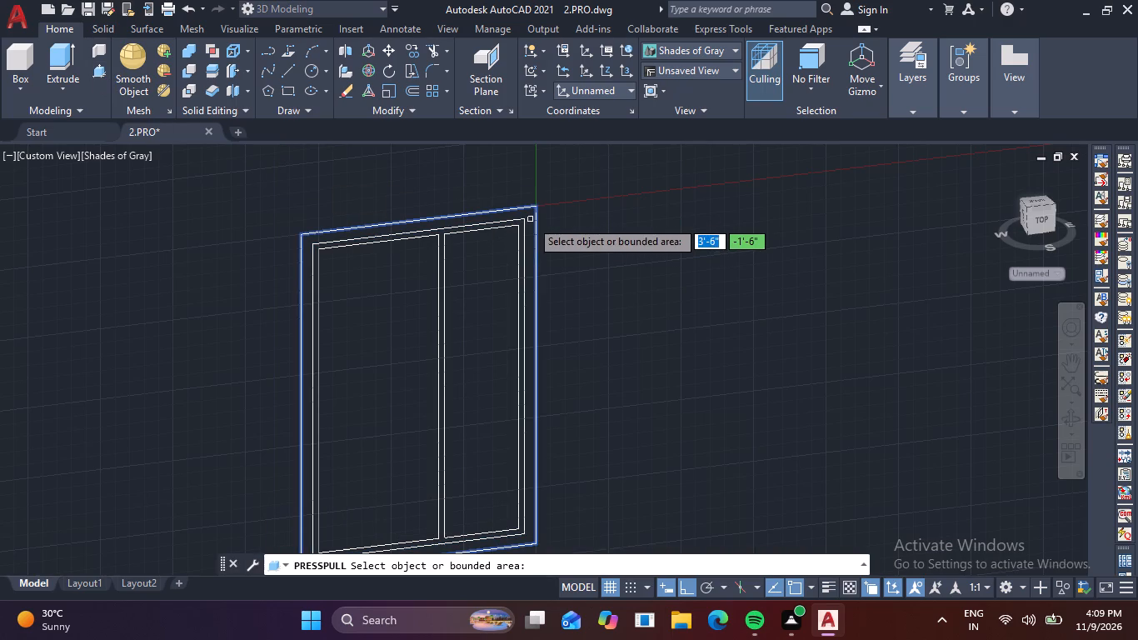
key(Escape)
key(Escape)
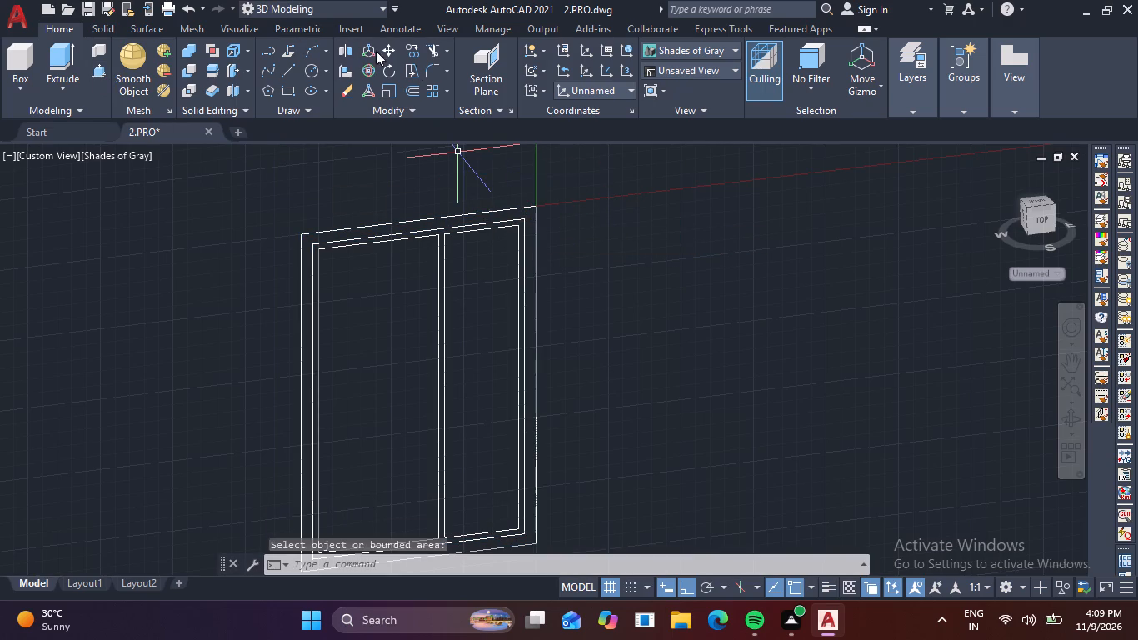
Reset the UCS at the frame outline's upper outer corner, reversing the Z axis so it points behind the frame.
click(601, 68)
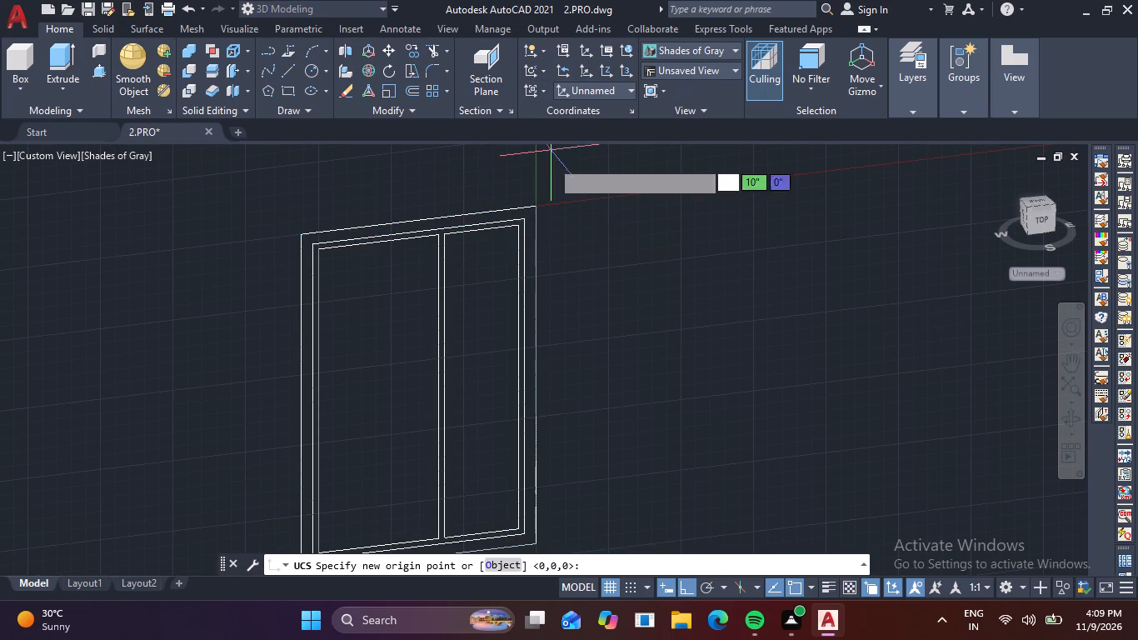
click(538, 205)
click(738, 181)
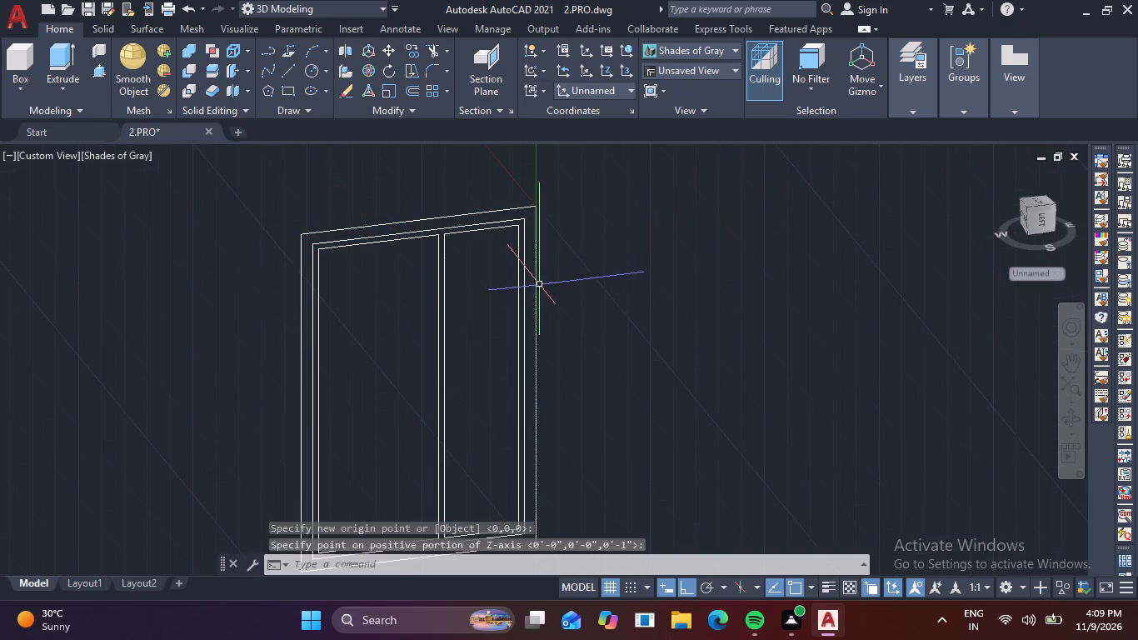
click(601, 71)
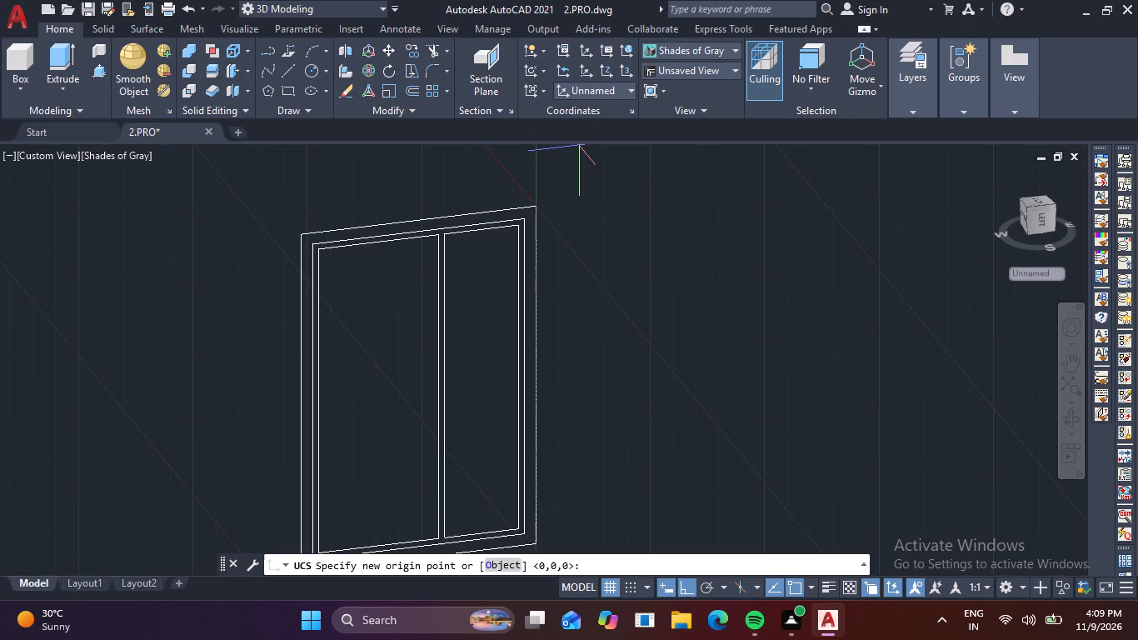
click(541, 209)
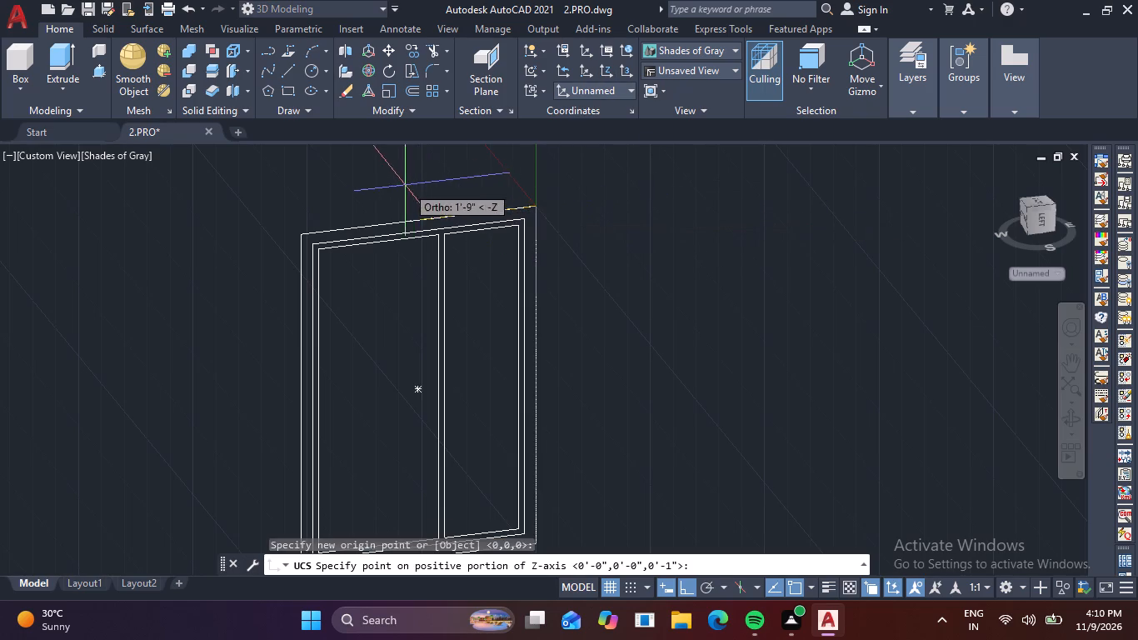
middle_drag(427, 214, 402, 319)
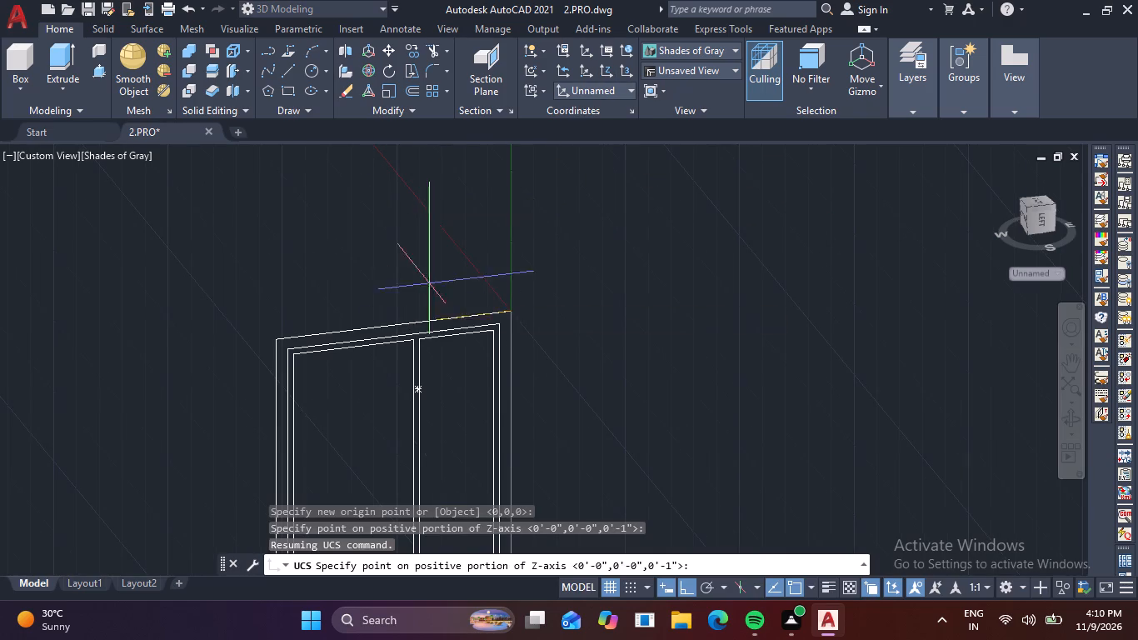
click(432, 215)
middle_drag(533, 377, 563, 139)
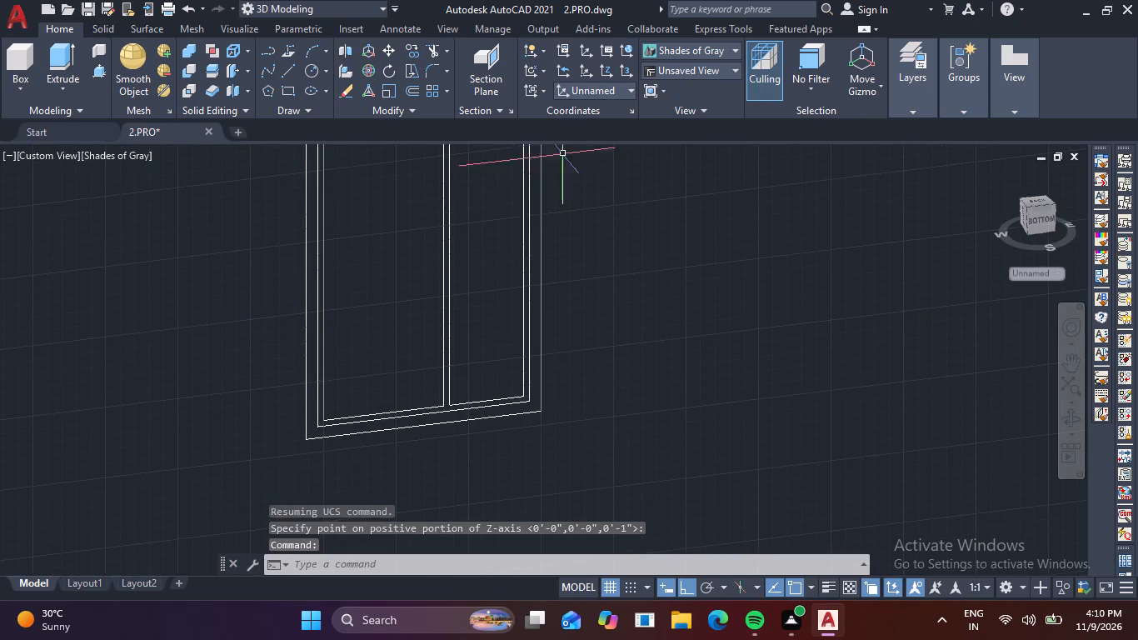
middle_drag(484, 252, 466, 359)
scroll(395, 212, up, 2)
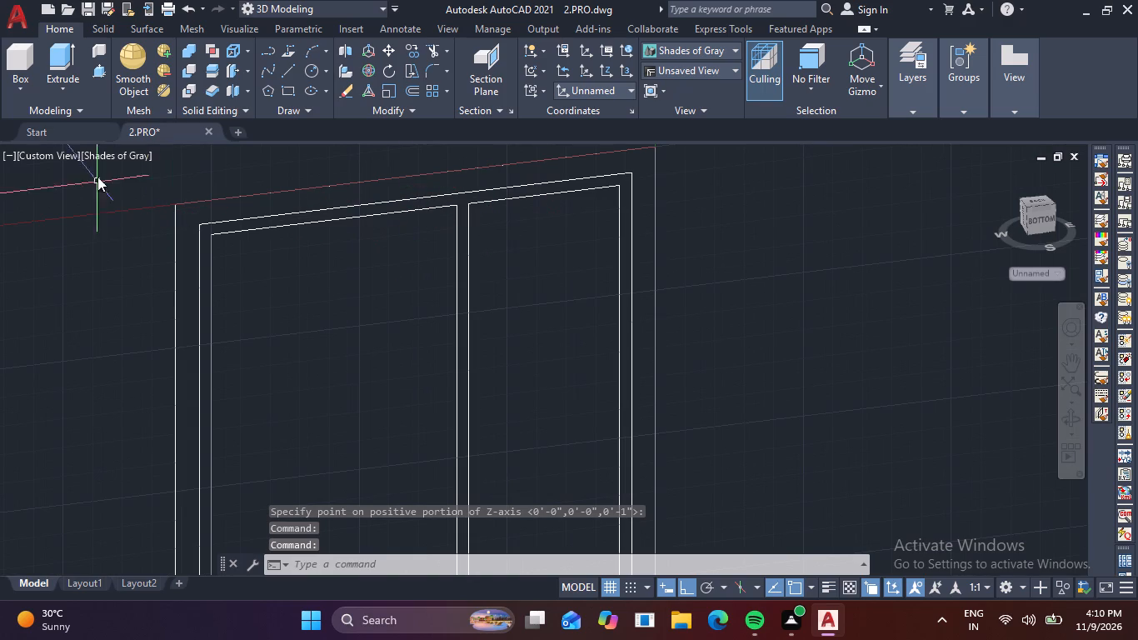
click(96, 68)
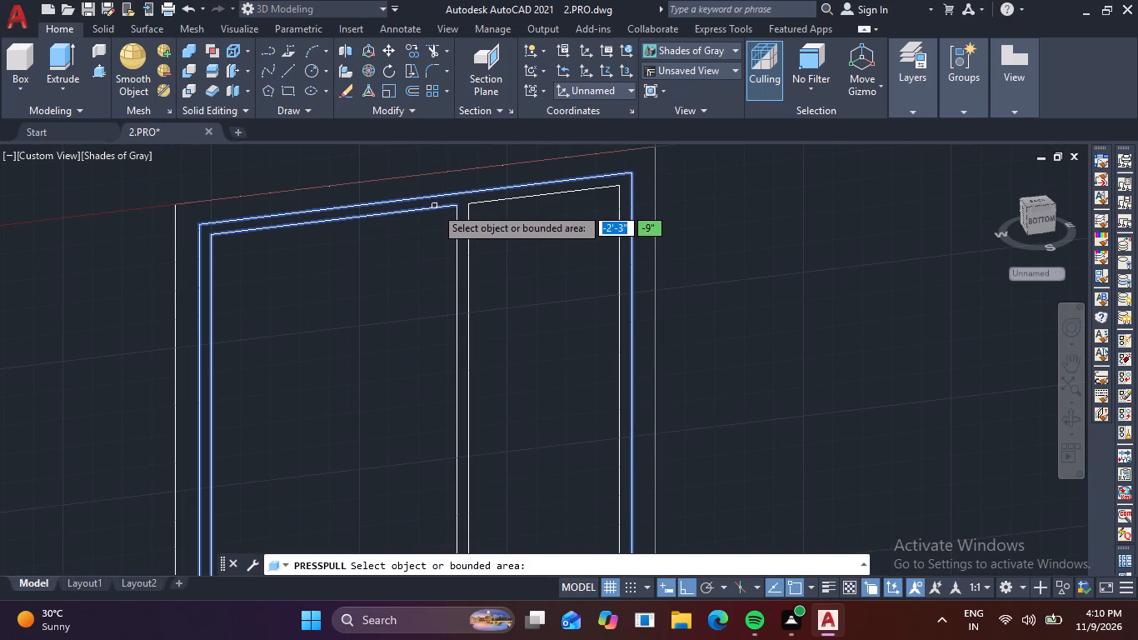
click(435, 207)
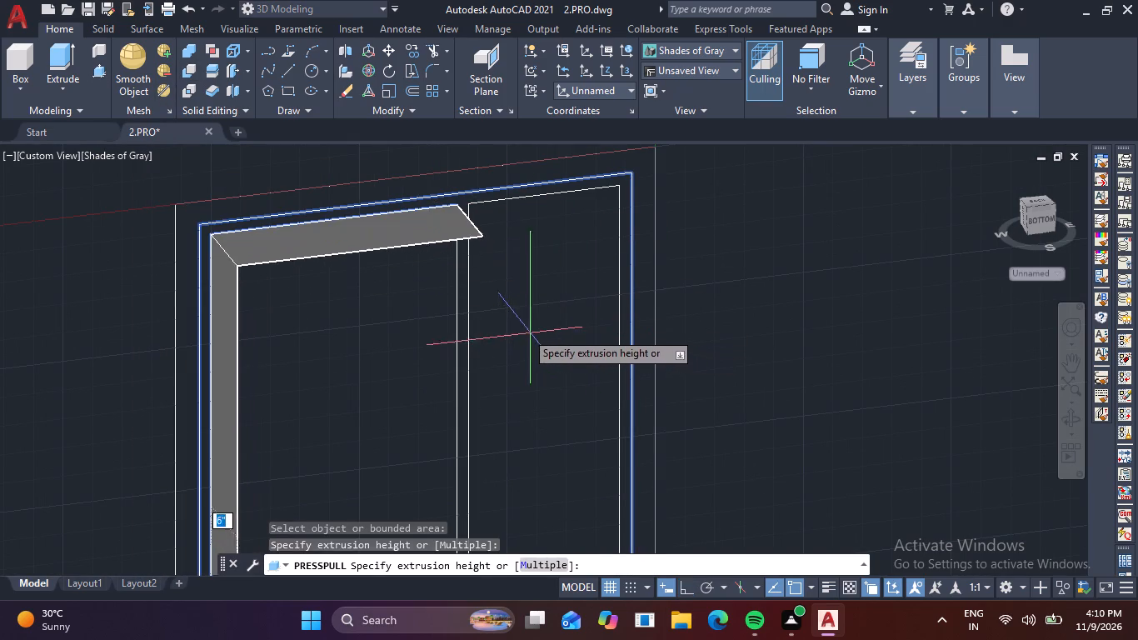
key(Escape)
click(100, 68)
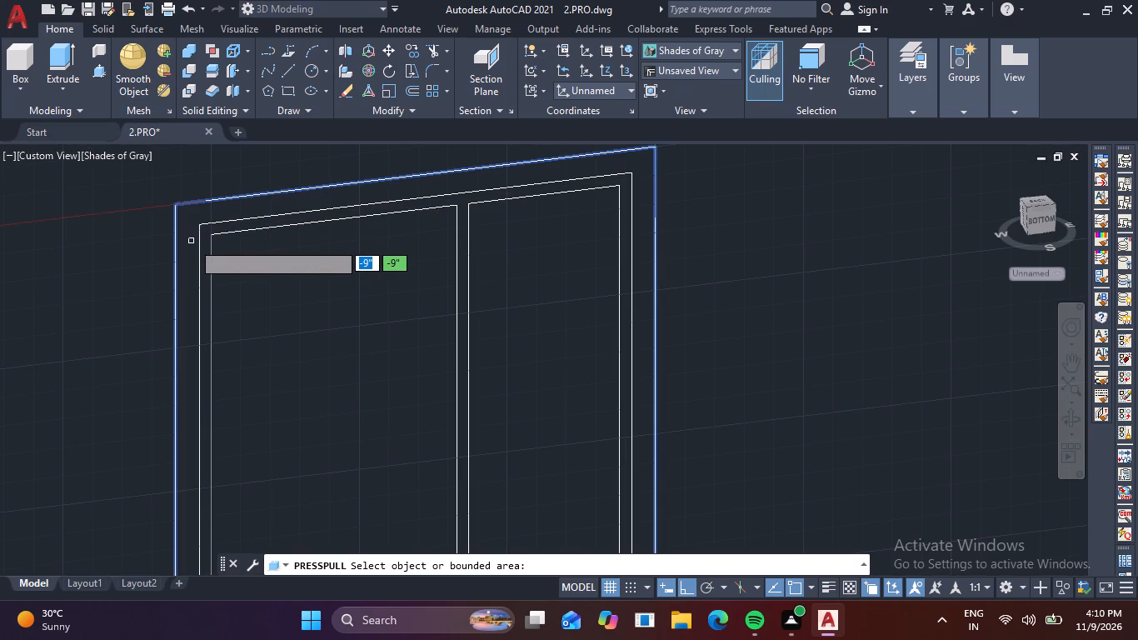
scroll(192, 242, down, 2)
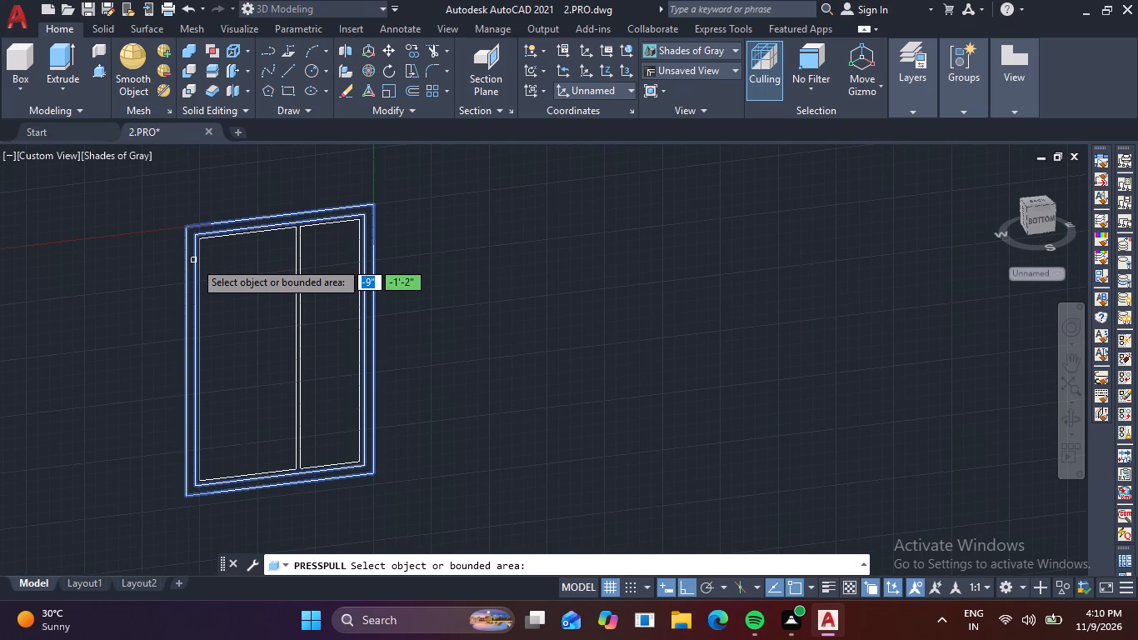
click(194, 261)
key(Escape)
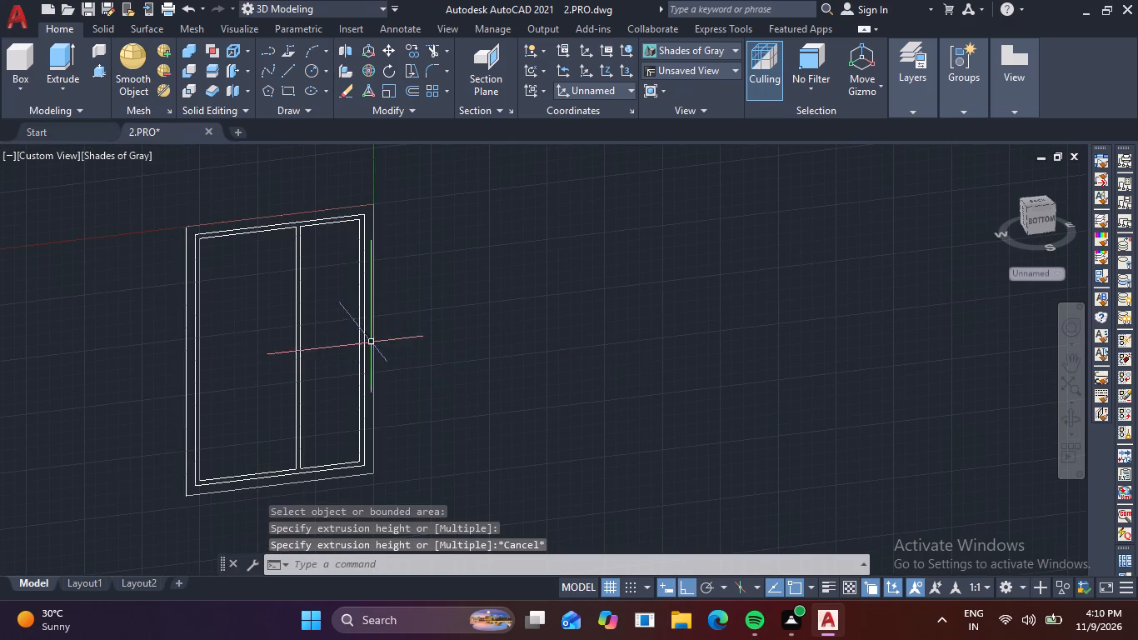
Check which bounded areas Presspull detects around the frame outline's corners, edges and central mullion.
click(99, 72)
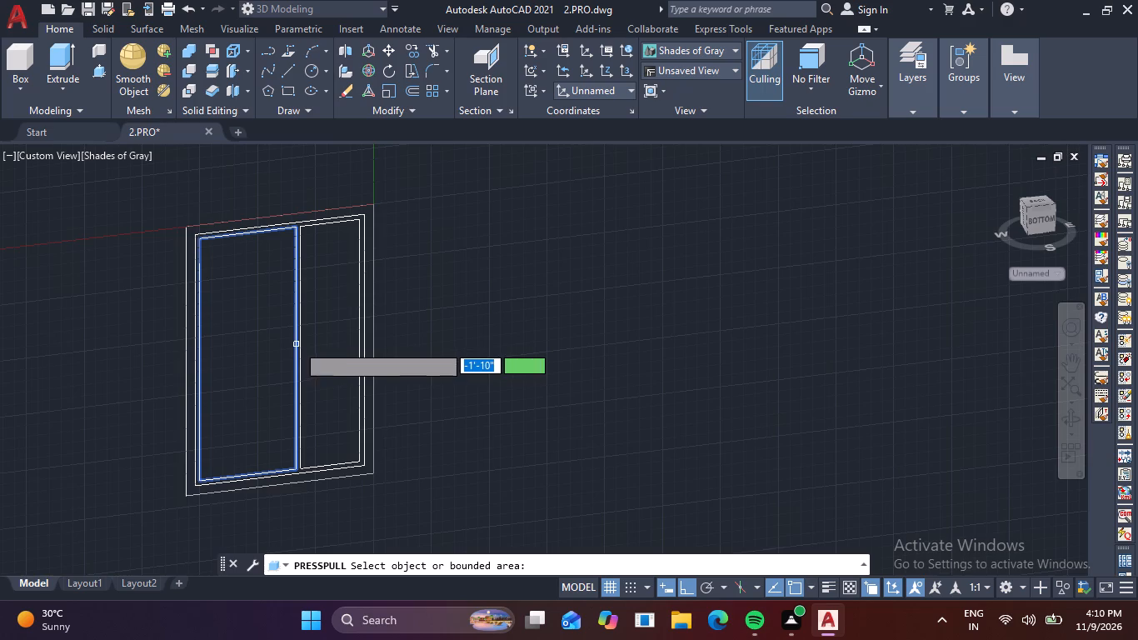
scroll(297, 342, up, 2)
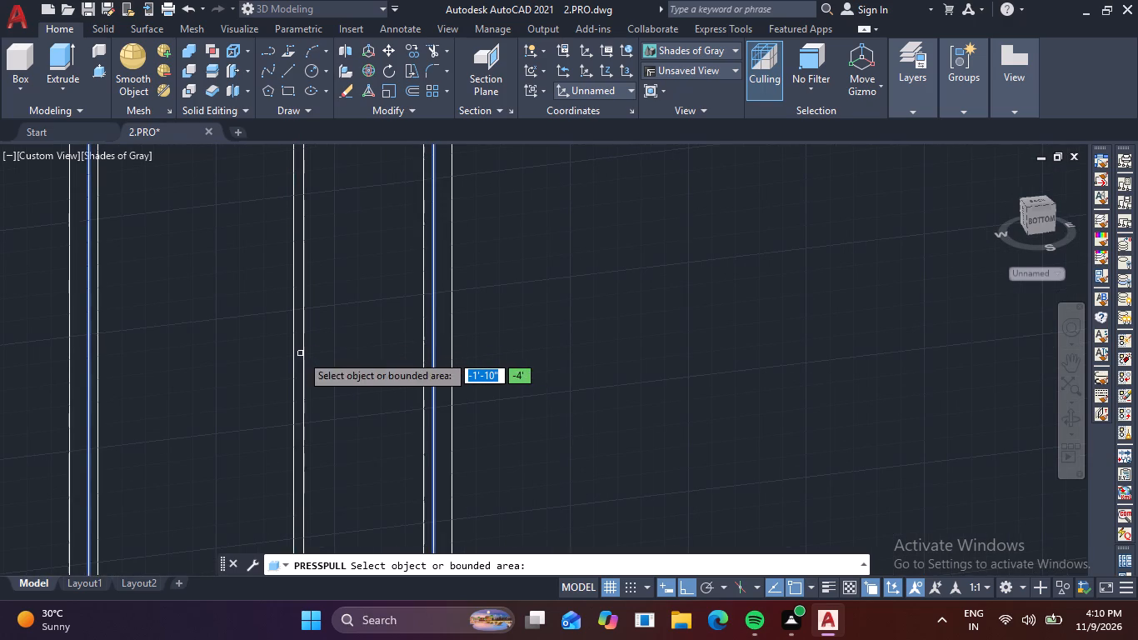
scroll(292, 362, down, 1)
middle_drag(300, 387, 258, 271)
scroll(267, 417, up, 2)
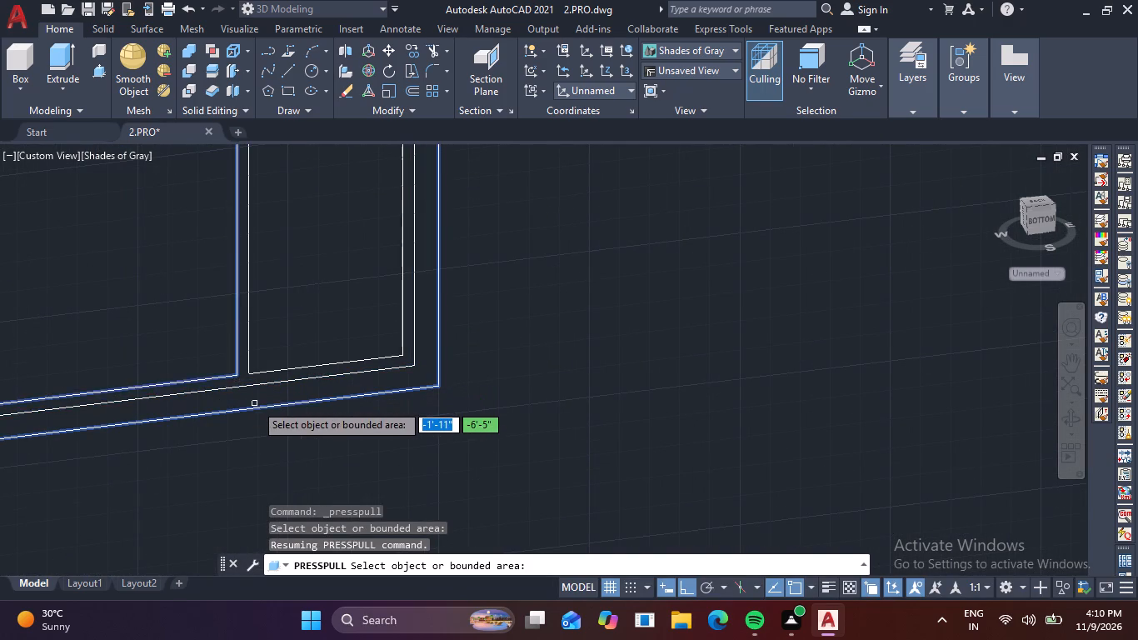
scroll(255, 407, down, 1)
middle_drag(266, 415, 280, 413)
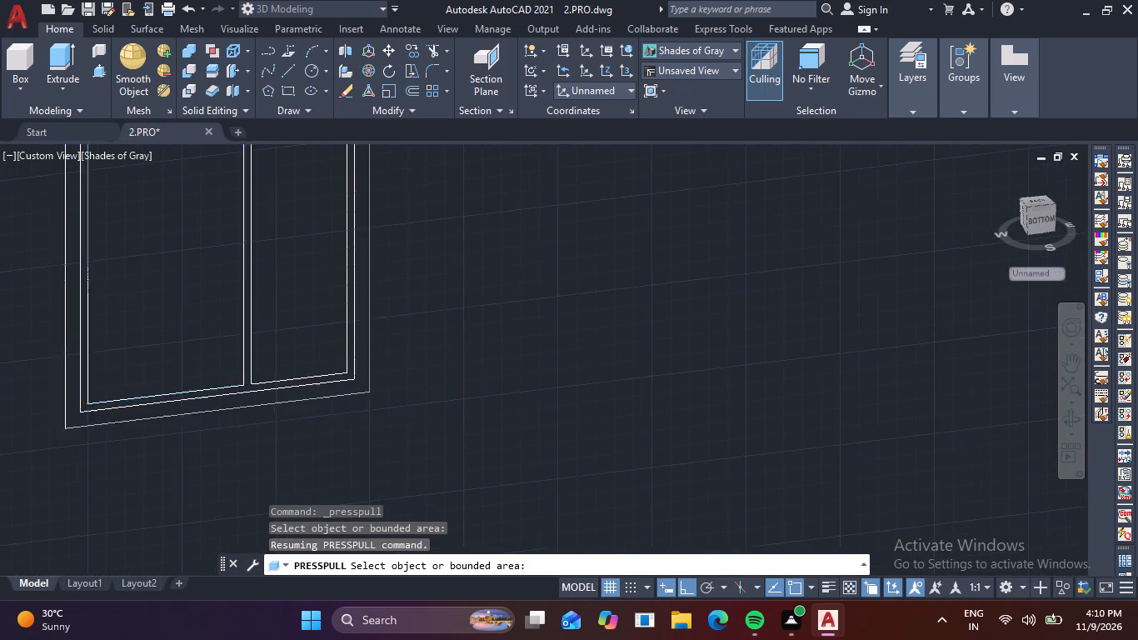
middle_drag(280, 413, 465, 456)
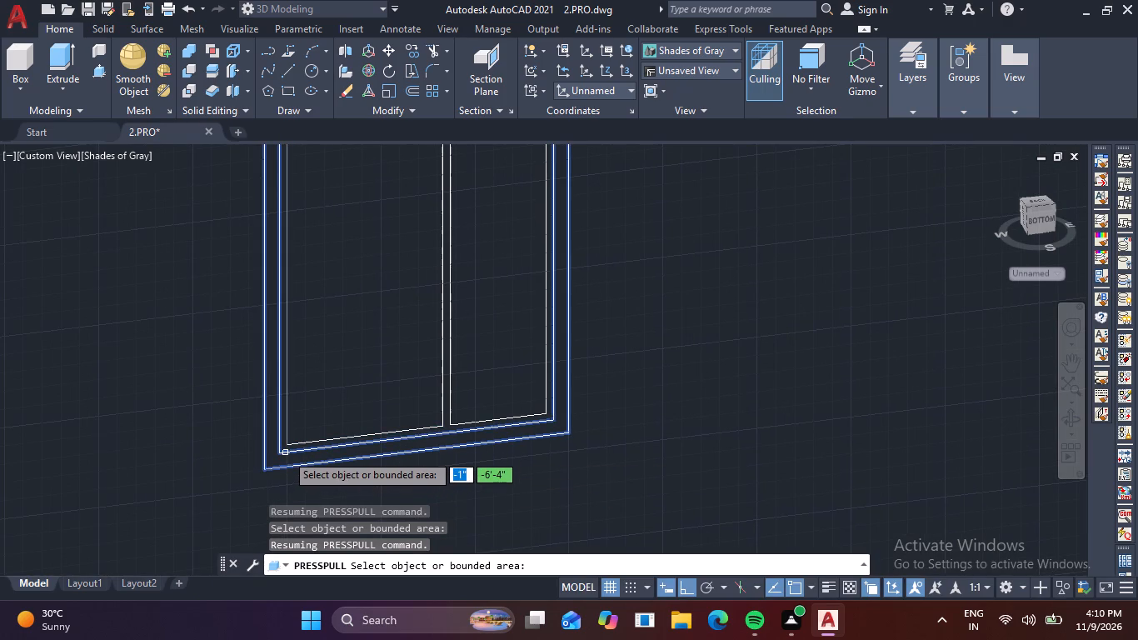
scroll(295, 306, down, 2)
middle_drag(297, 331, 269, 407)
scroll(340, 276, up, 3)
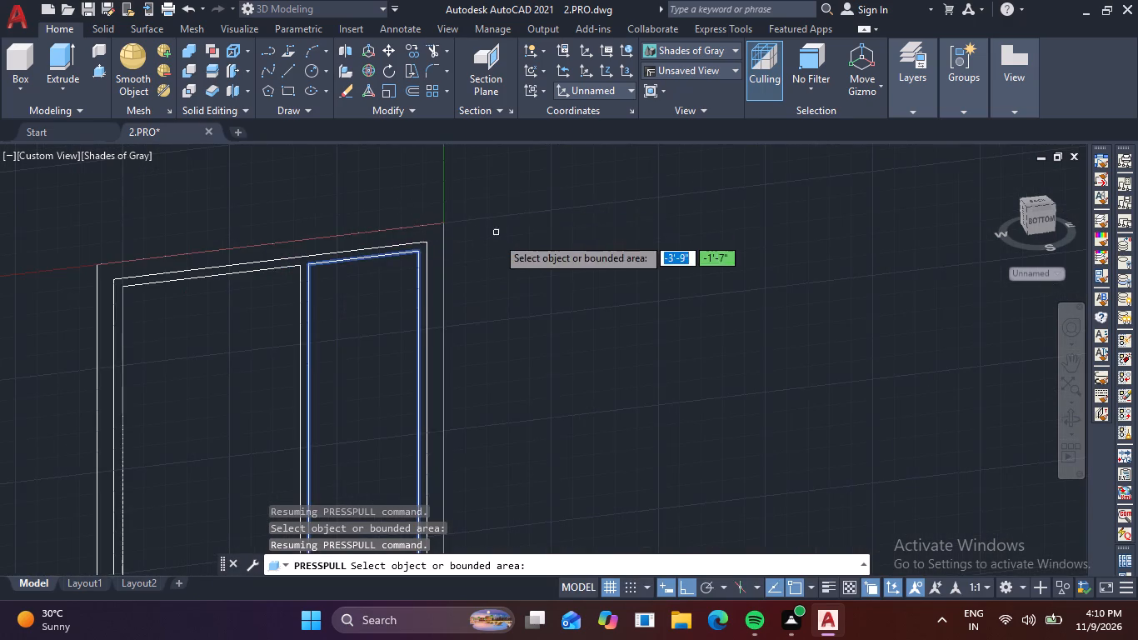
scroll(497, 243, up, 3)
scroll(322, 312, down, 2)
middle_drag(356, 360, 469, 281)
scroll(371, 235, up, 1)
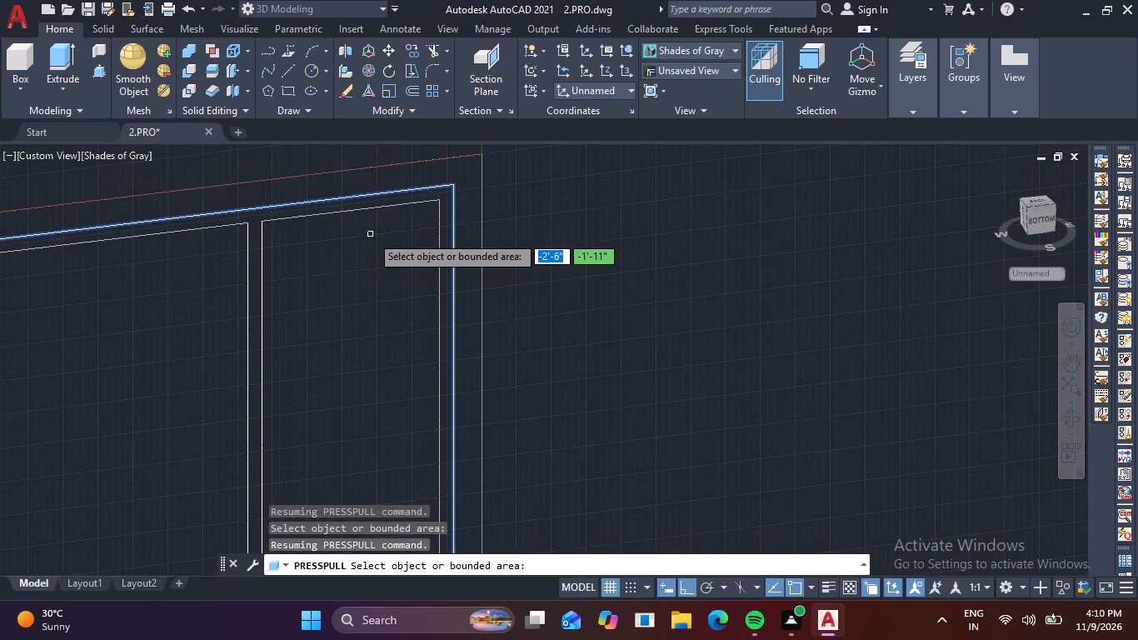
scroll(32, 276, down, 1)
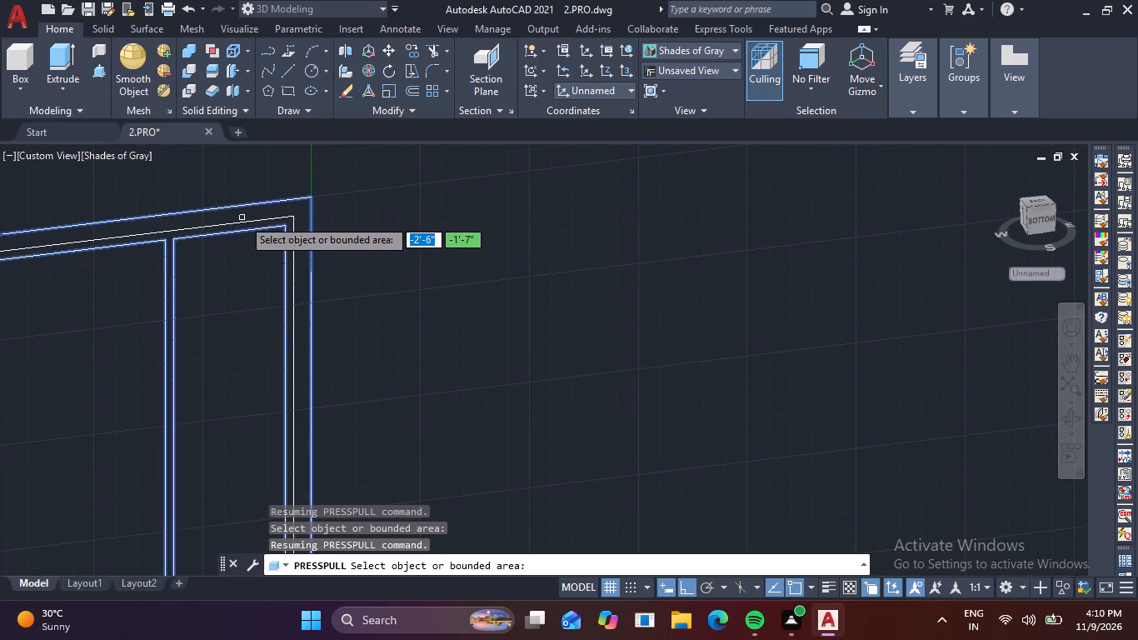
key(Escape)
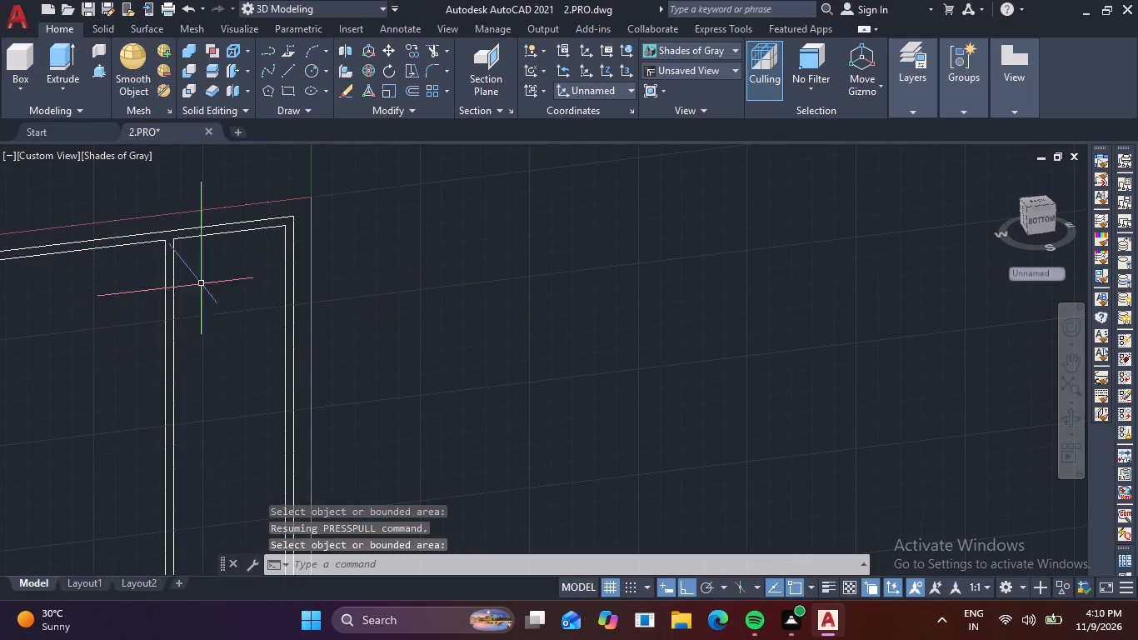
Draw a short vertical line bridging the outer and second rectangles near the middle of the frame's top edge.
scroll(192, 288, down, 1)
middle_drag(261, 332, 347, 382)
key(l)
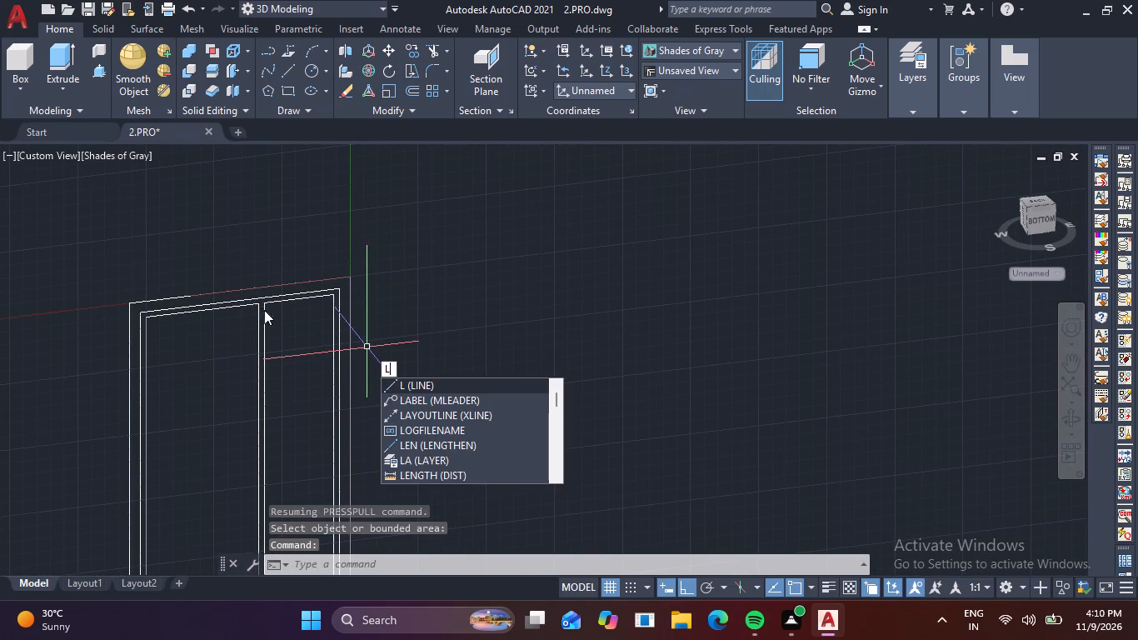
key(space)
scroll(242, 297, up, 2)
click(252, 299)
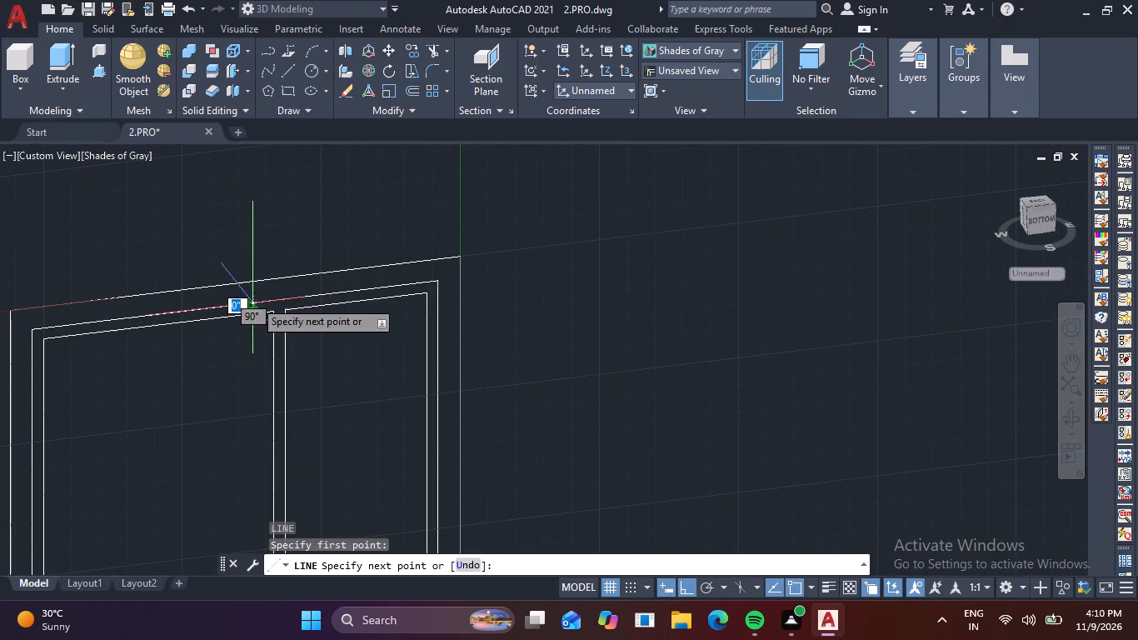
click(255, 282)
key(space)
scroll(318, 310, down, 1)
middle_drag(314, 321, 339, 280)
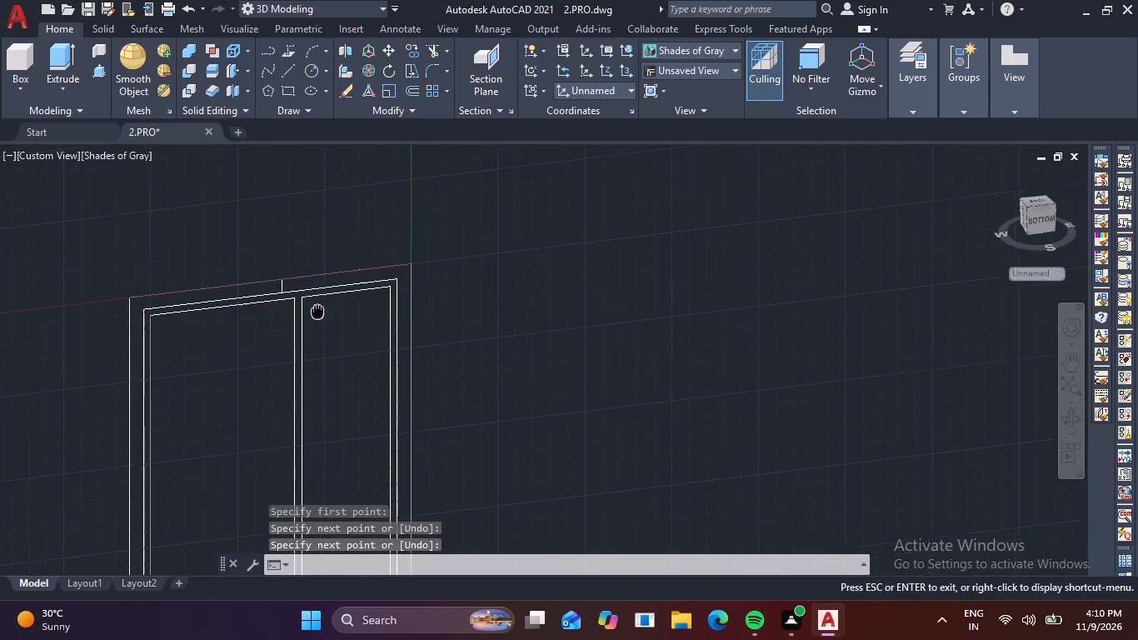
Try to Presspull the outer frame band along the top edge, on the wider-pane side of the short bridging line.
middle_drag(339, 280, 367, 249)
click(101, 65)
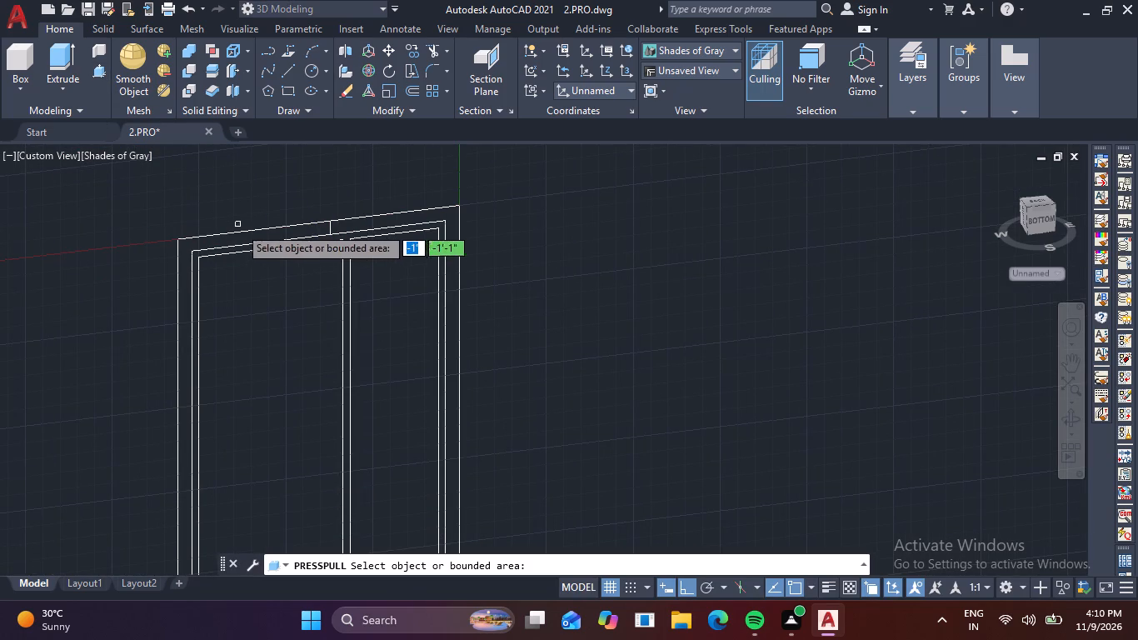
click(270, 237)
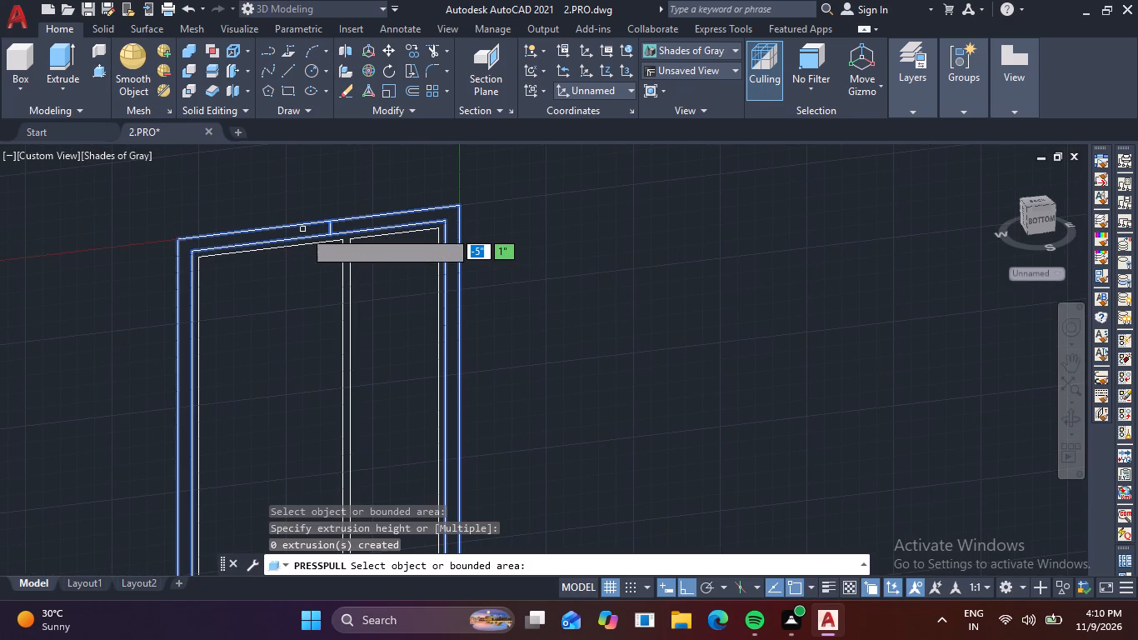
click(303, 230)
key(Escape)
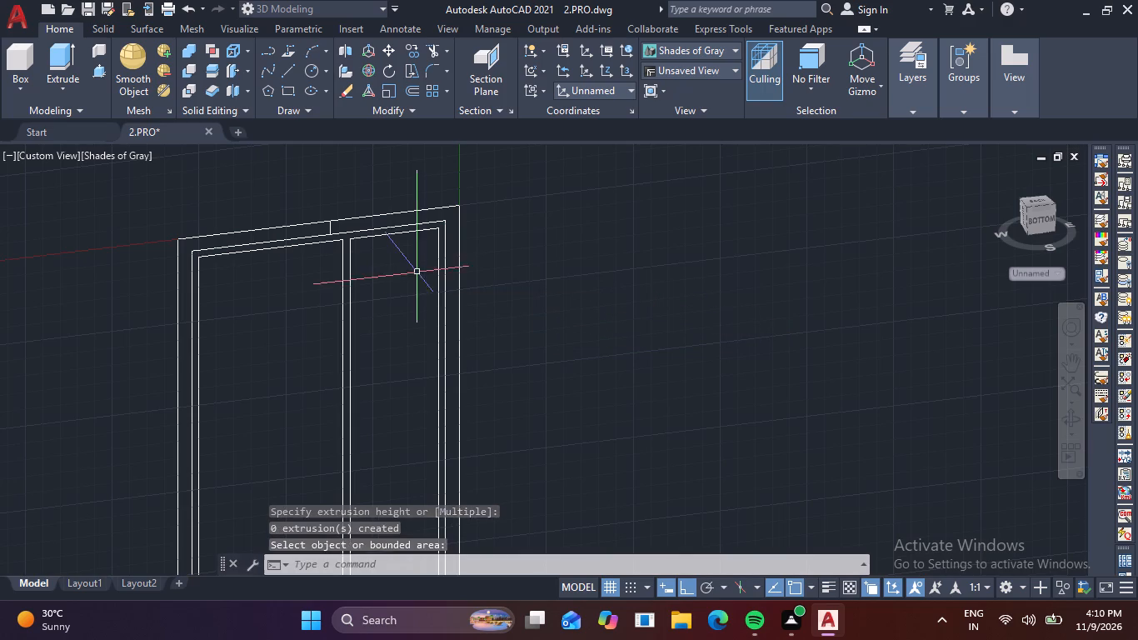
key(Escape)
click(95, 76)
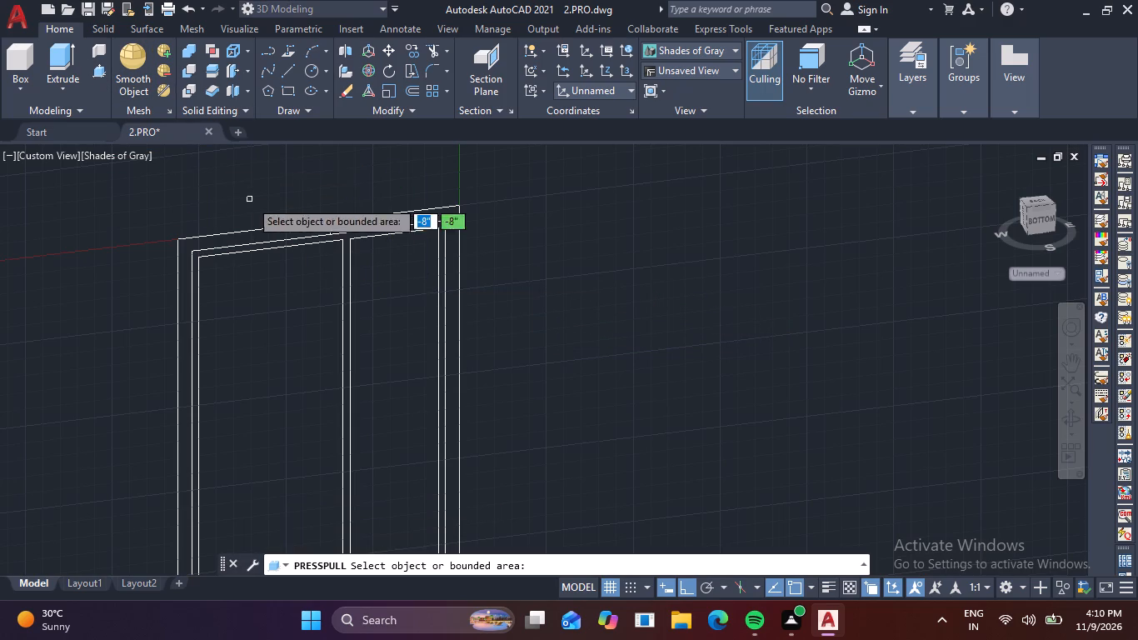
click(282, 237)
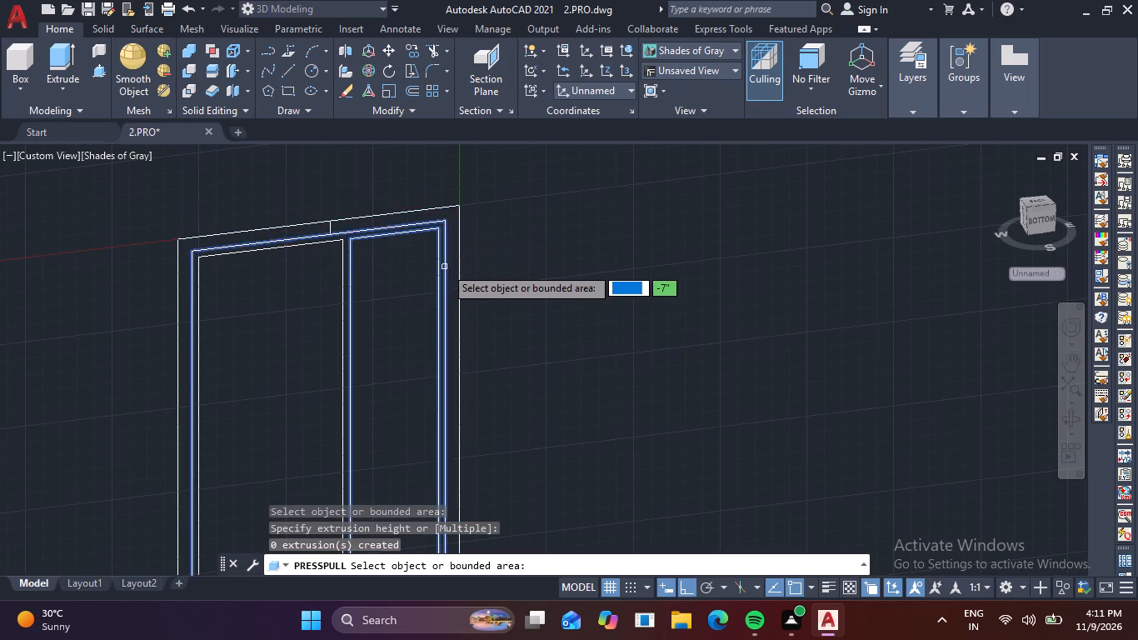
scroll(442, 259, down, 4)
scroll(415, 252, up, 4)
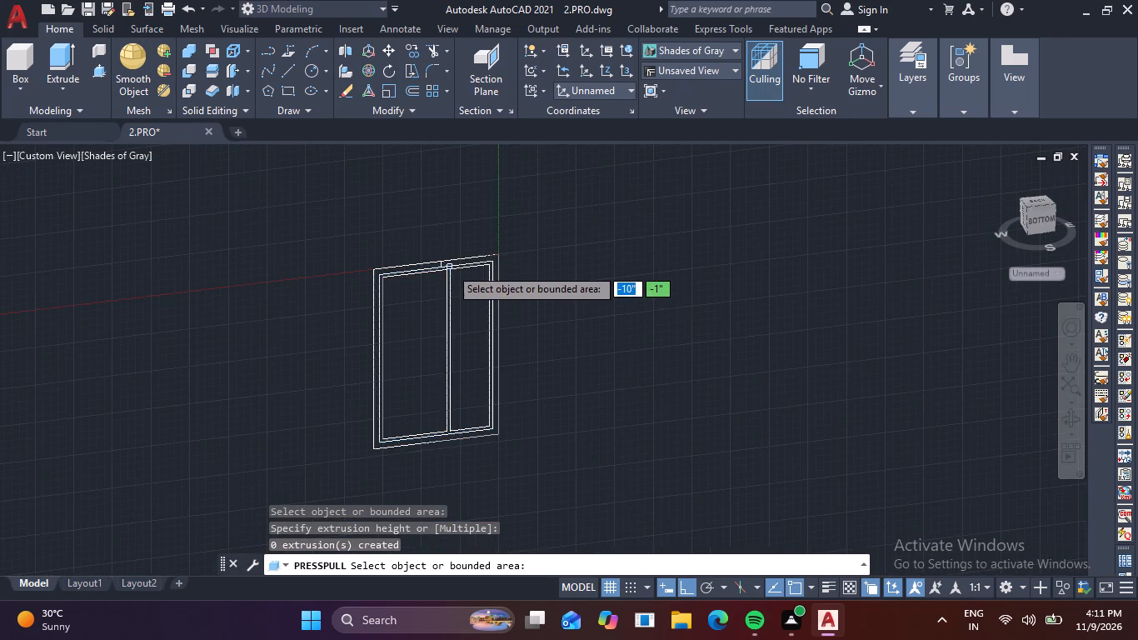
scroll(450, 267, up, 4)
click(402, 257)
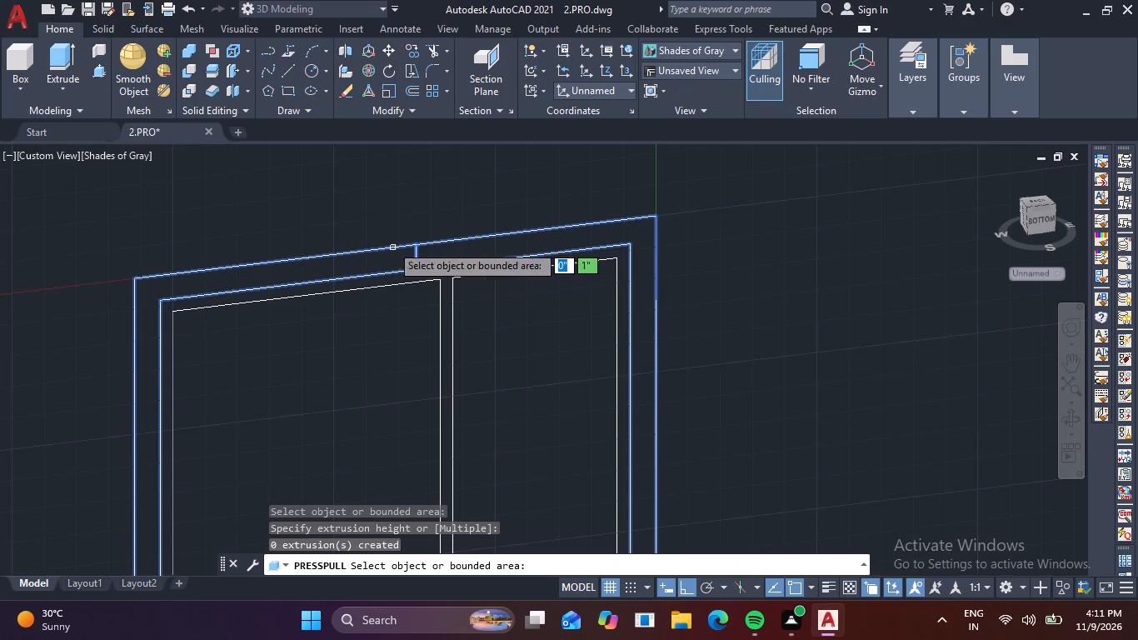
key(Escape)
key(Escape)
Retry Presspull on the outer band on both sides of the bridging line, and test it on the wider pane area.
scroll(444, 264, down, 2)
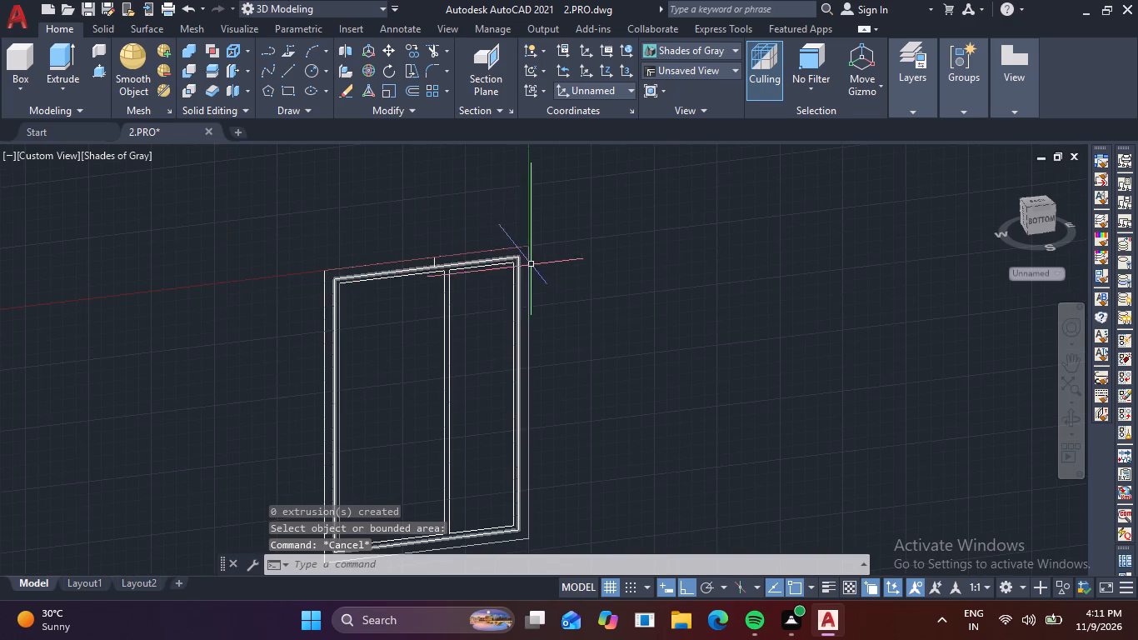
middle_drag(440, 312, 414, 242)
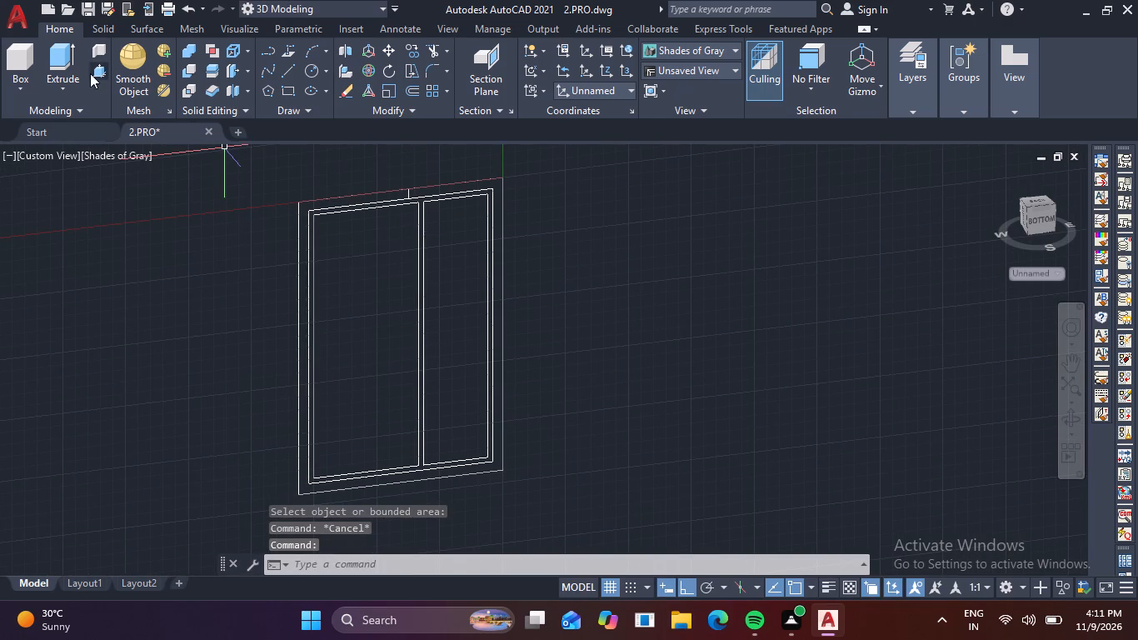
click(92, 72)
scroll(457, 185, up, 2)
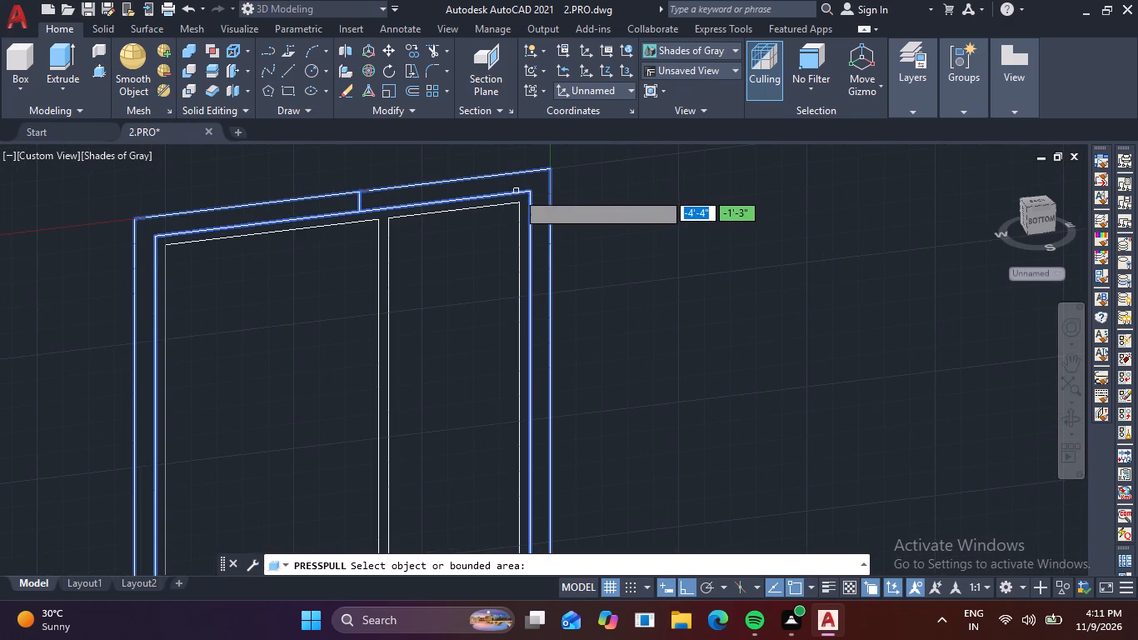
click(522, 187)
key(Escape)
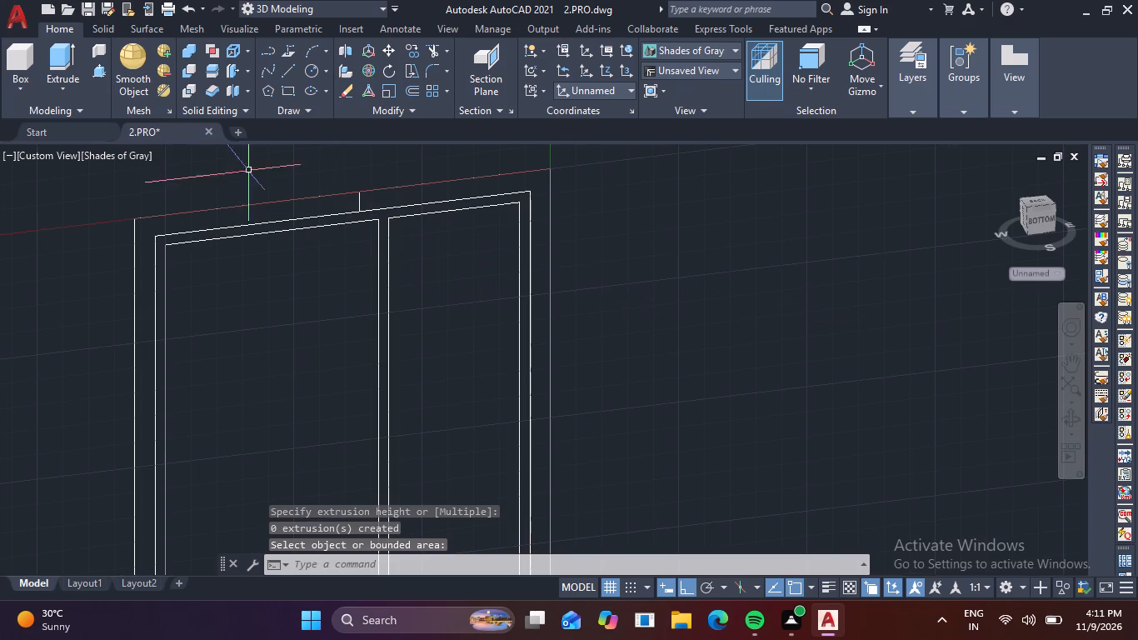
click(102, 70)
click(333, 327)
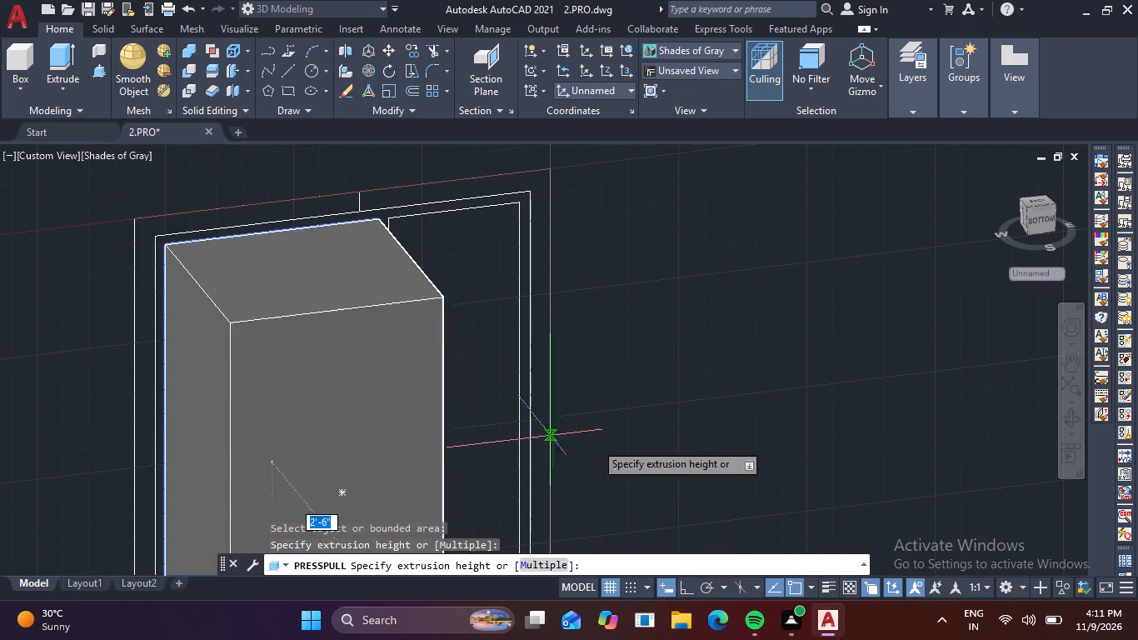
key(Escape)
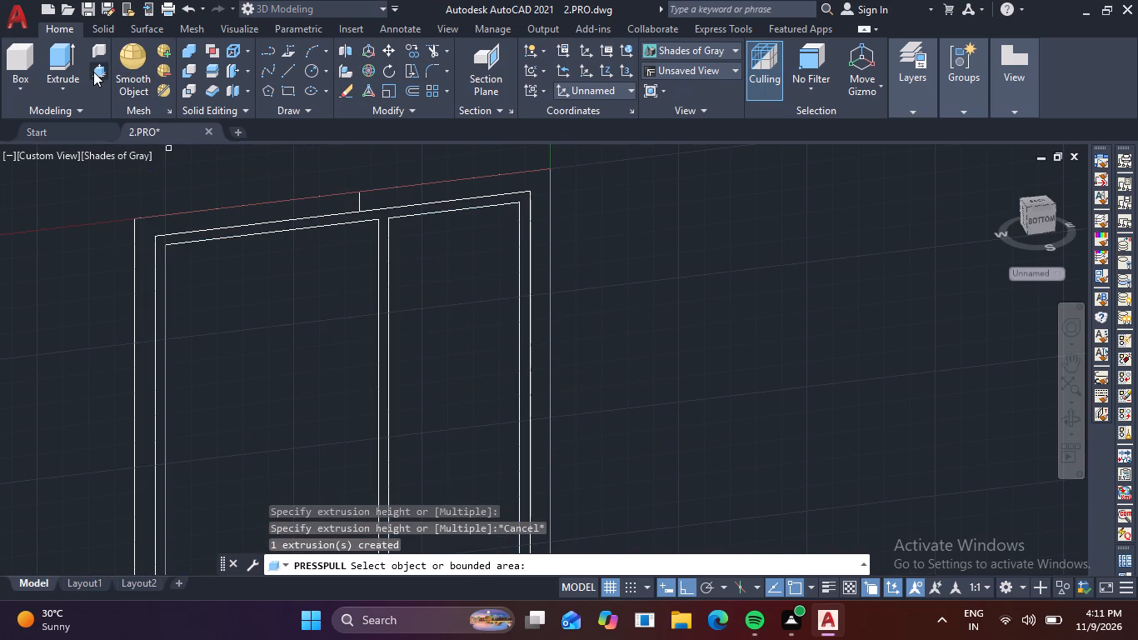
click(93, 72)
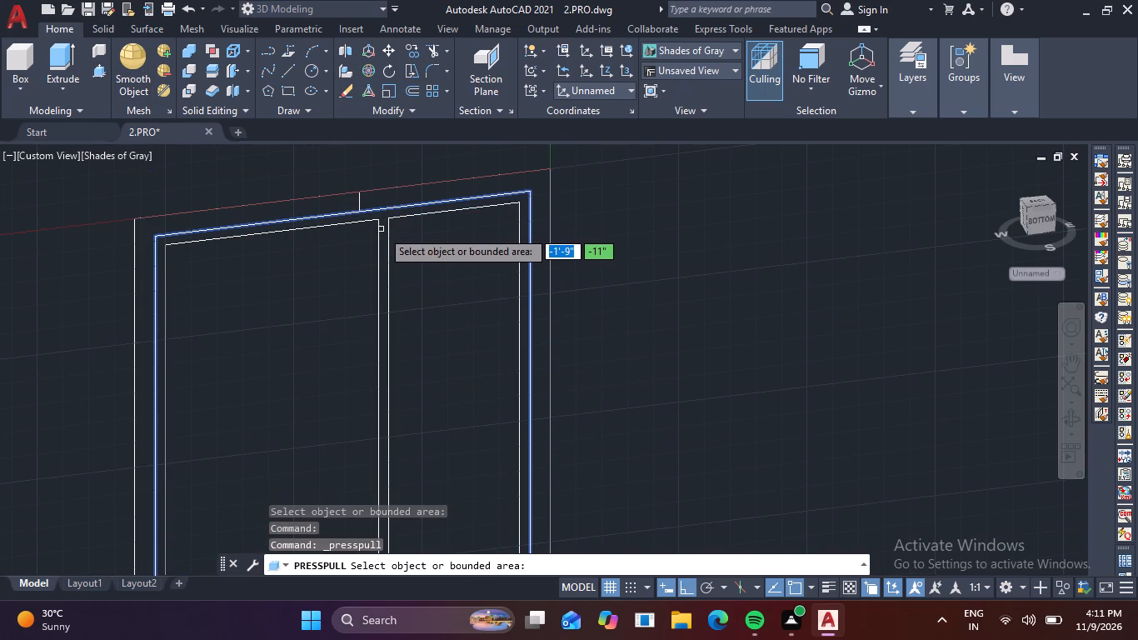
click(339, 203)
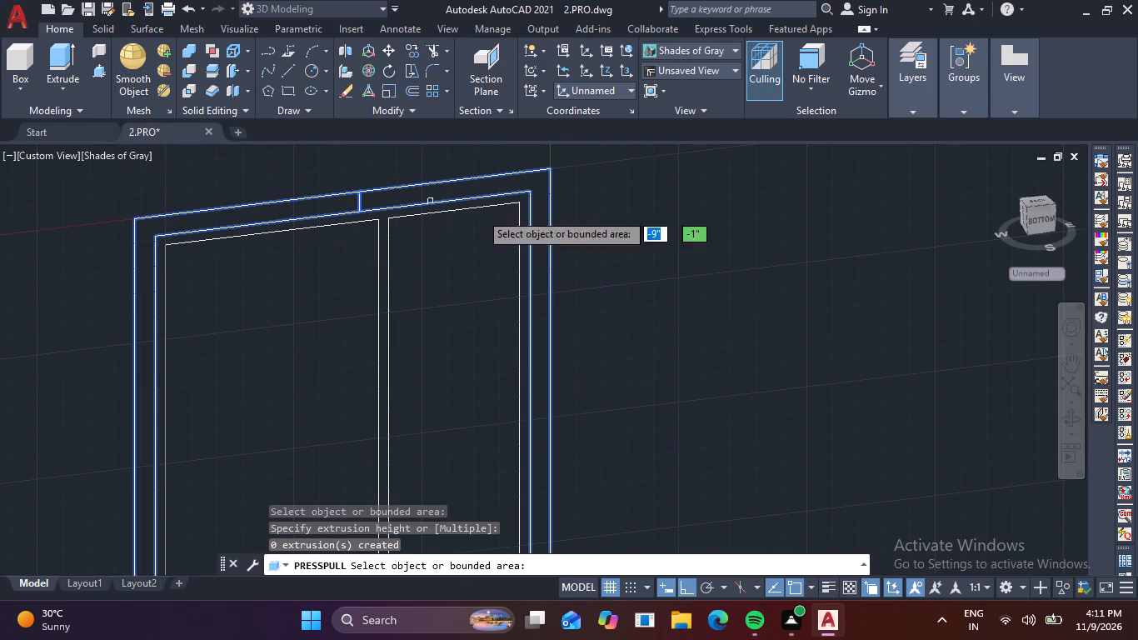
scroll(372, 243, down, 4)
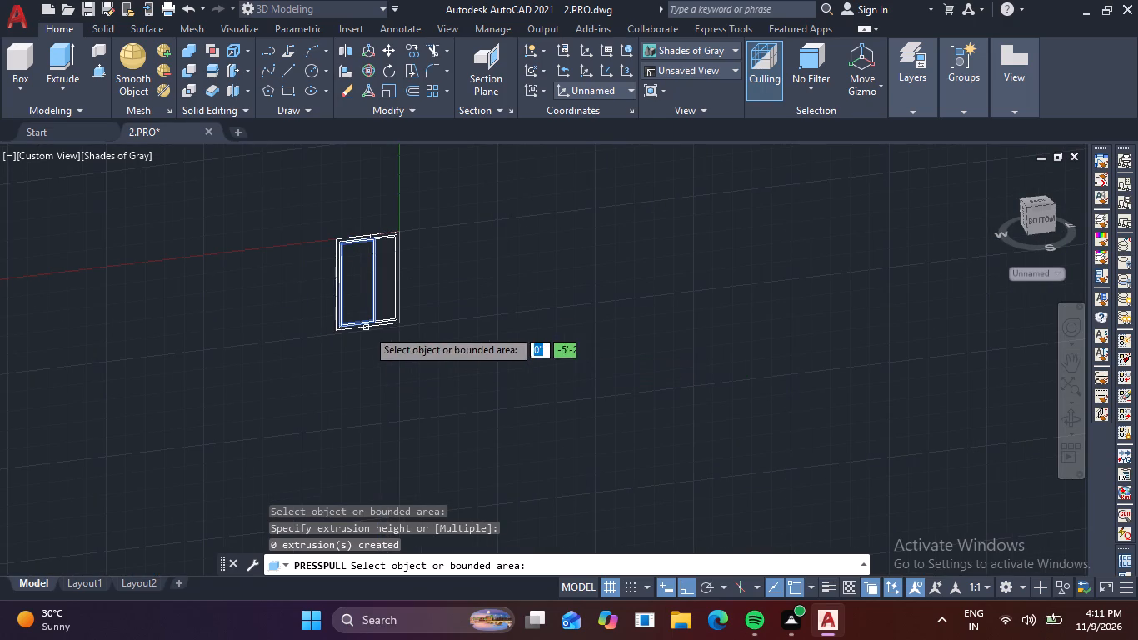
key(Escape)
Trim away the short bridging line between the outer and second rectangles at the frame's top edge.
scroll(374, 243, up, 8)
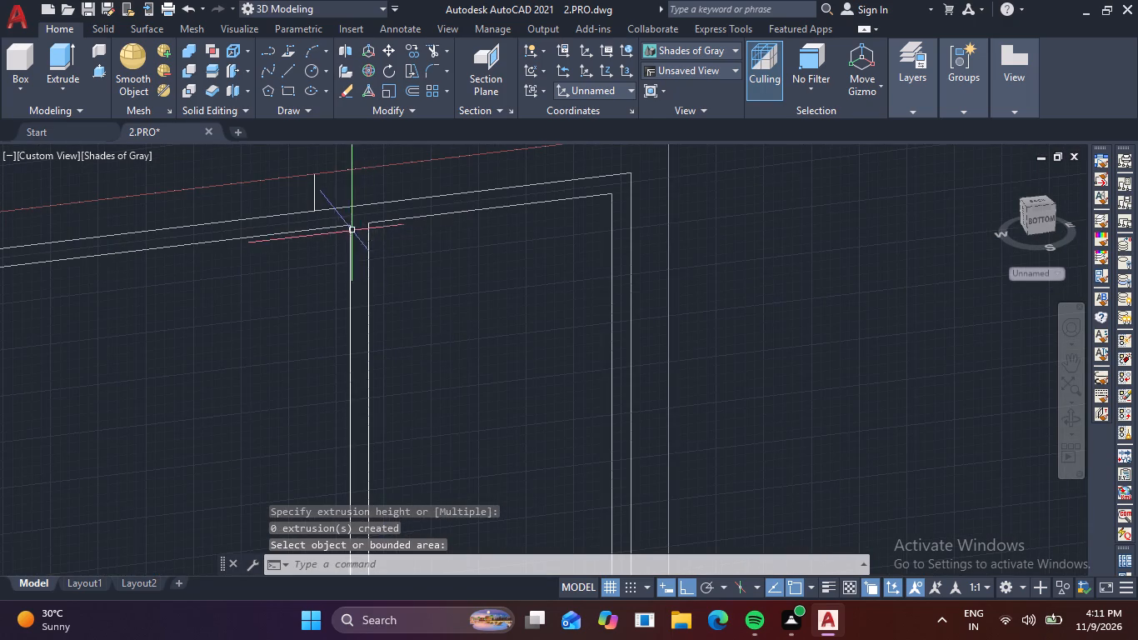
key(t)
key(r)
key(v)
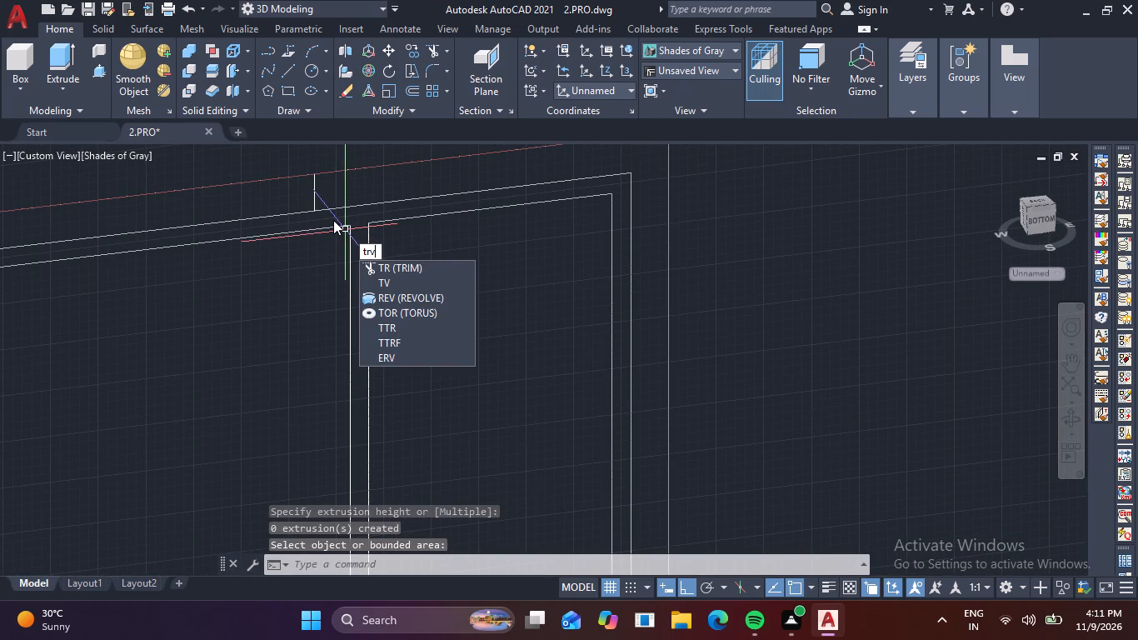
key(Escape)
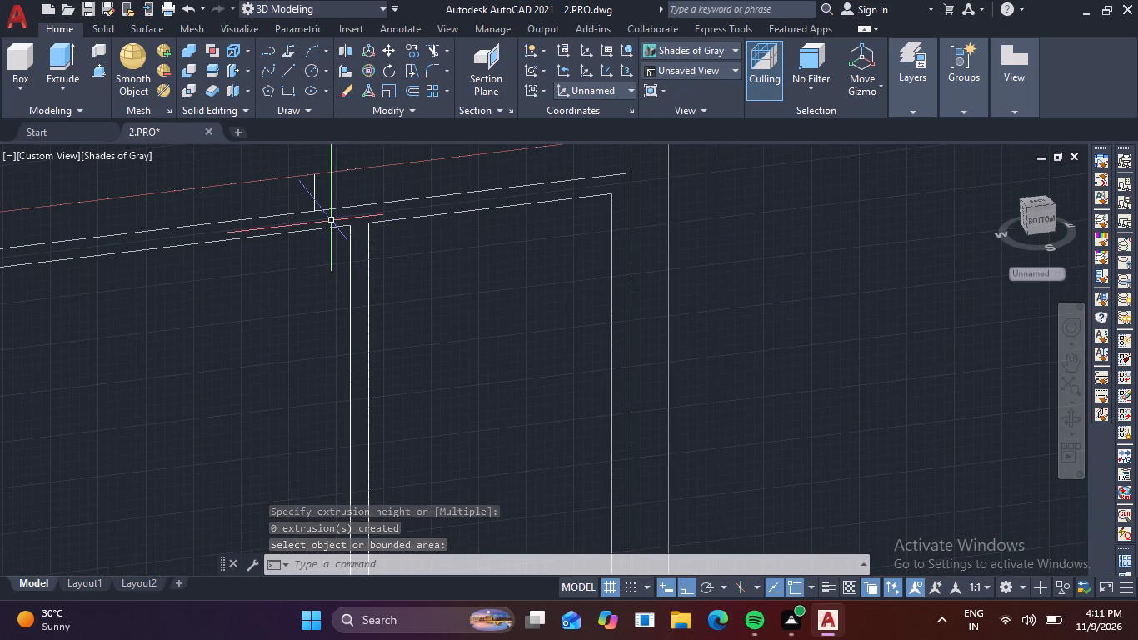
key(Escape)
text(tr)
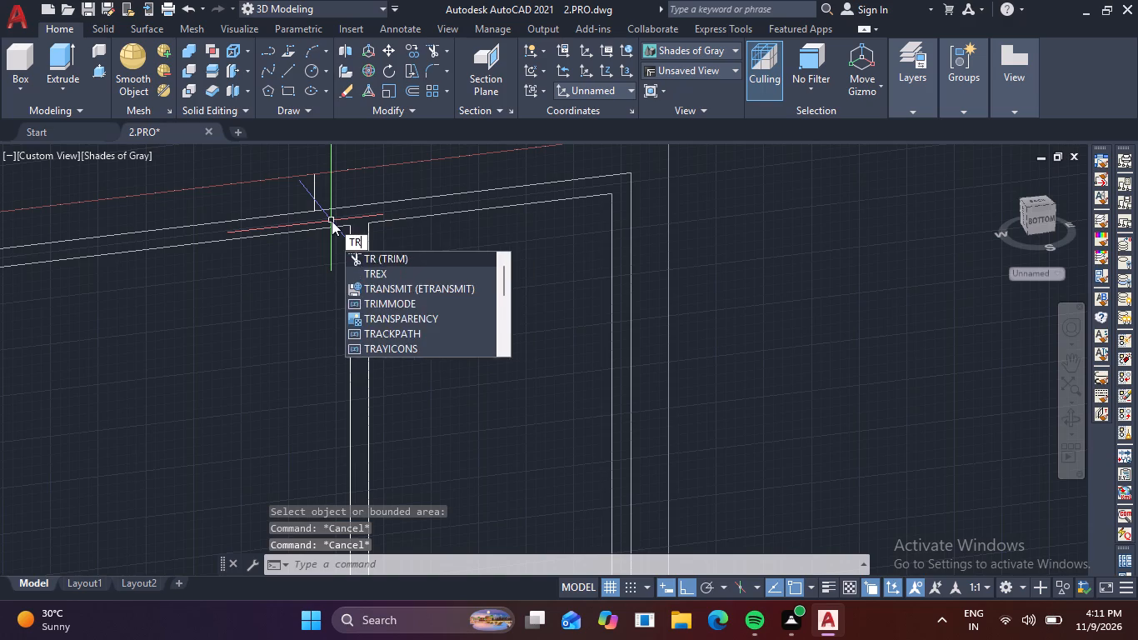
key(space)
click(319, 196)
click(292, 201)
key(Escape)
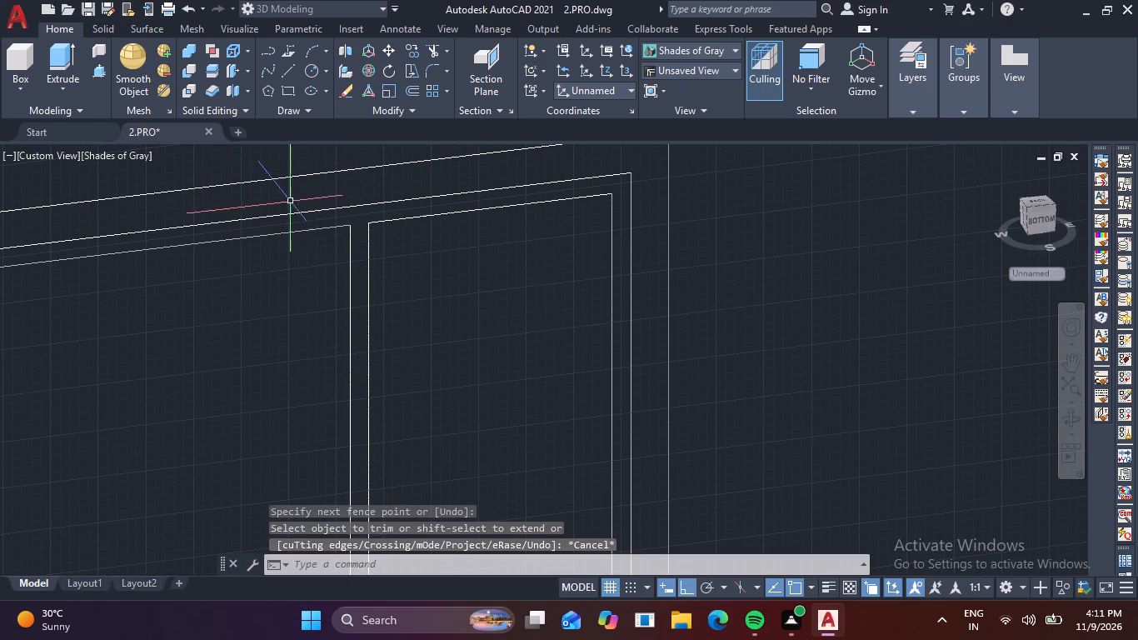
Presspull the outer frame band between the outer and second rectangles by 2 inches.
scroll(314, 212, down, 2)
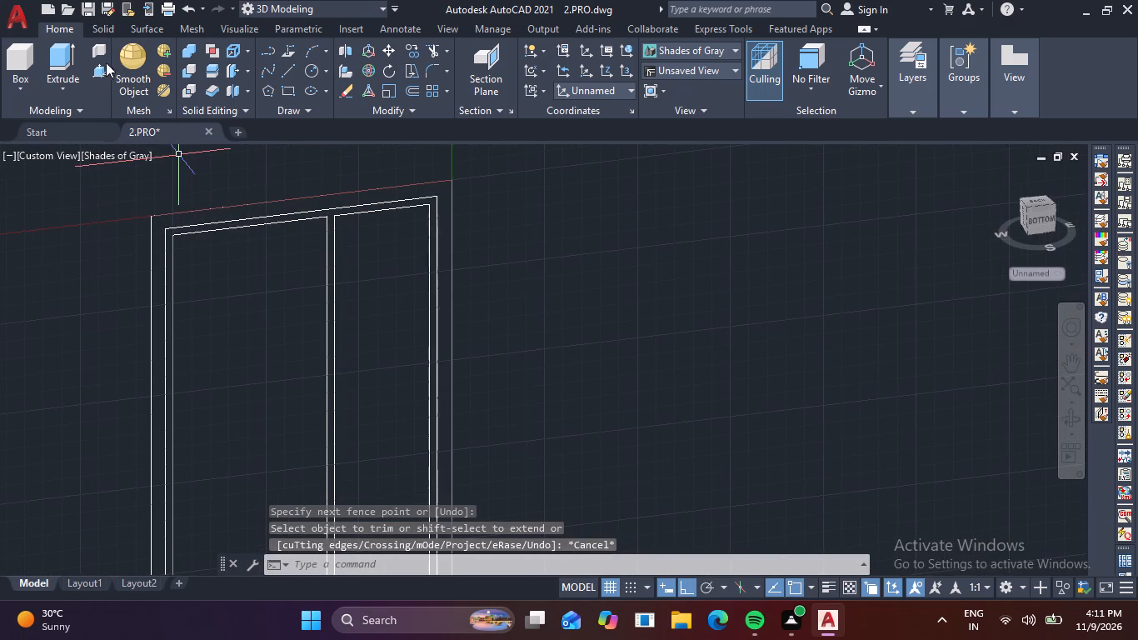
click(98, 67)
click(280, 208)
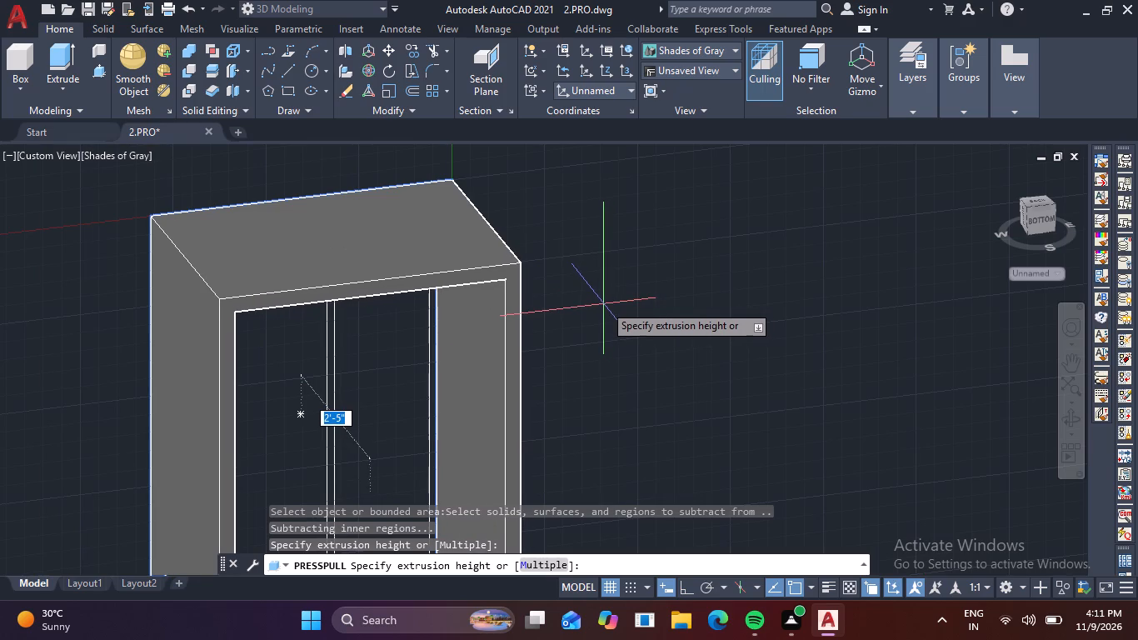
key(2)
key(space)
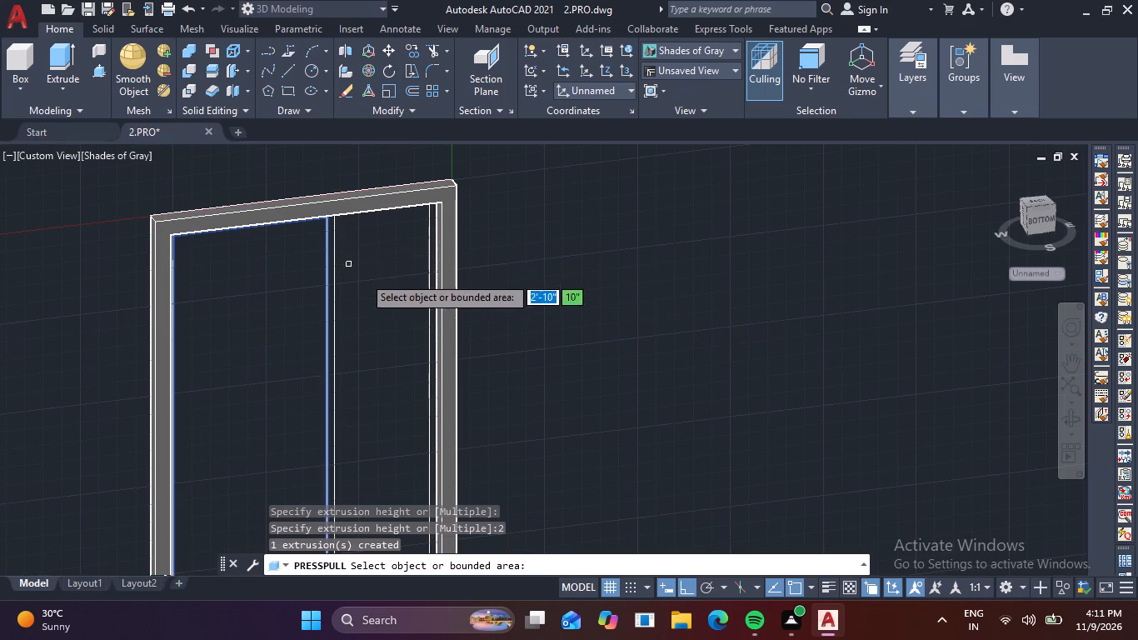
Presspull the inner frame band, including the central mullion, by 1 inch.
scroll(427, 317, up, 1)
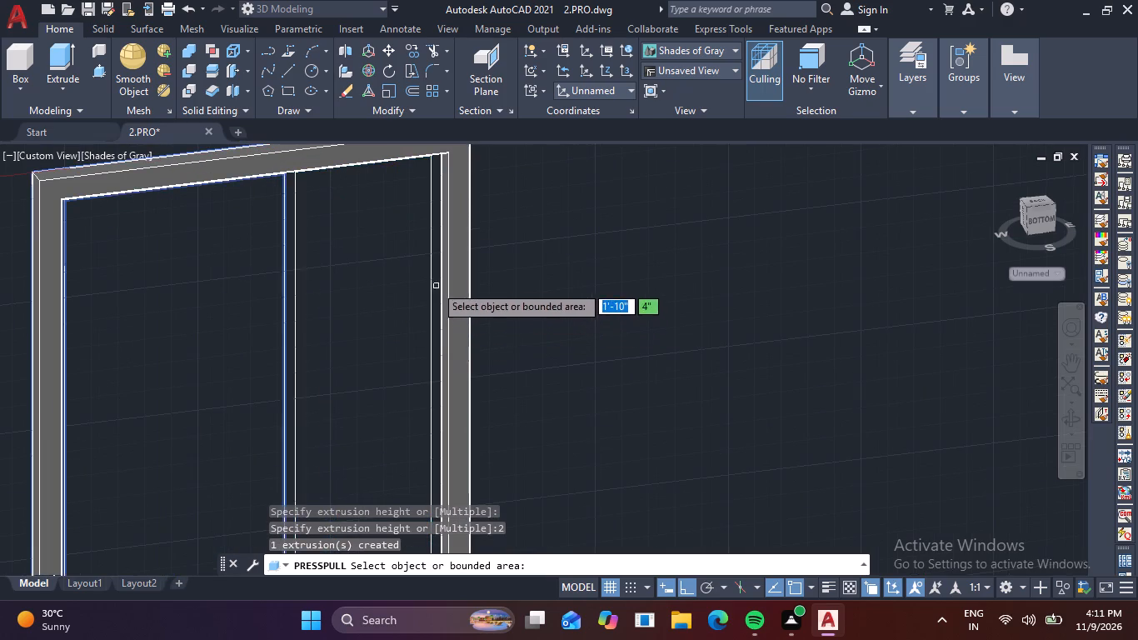
scroll(438, 264, up, 2)
click(435, 272)
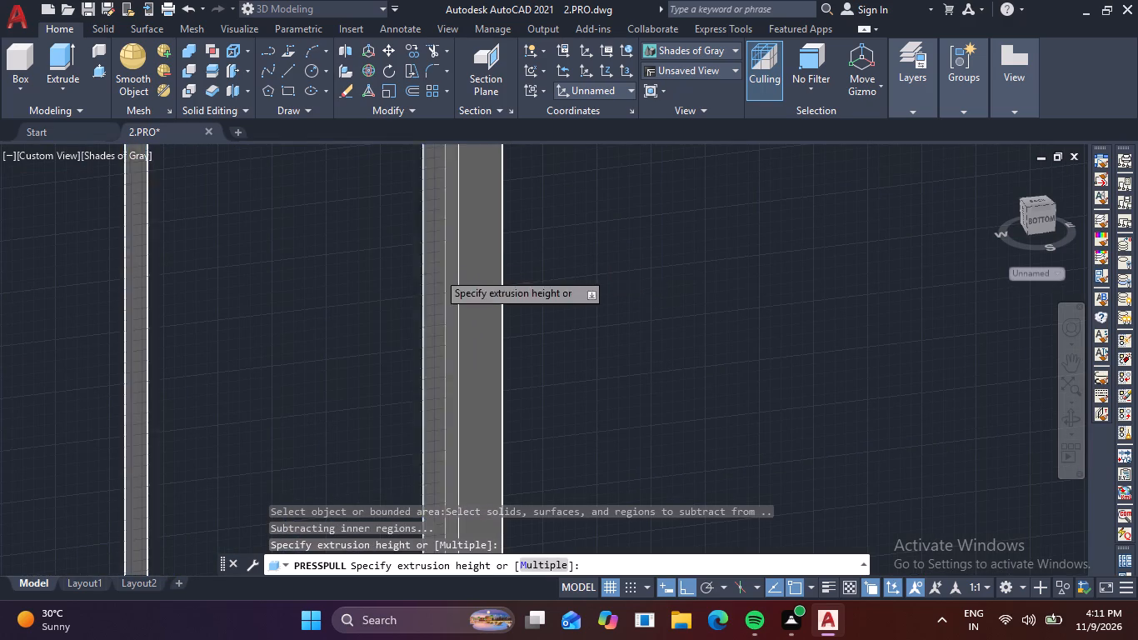
key(1)
key(space)
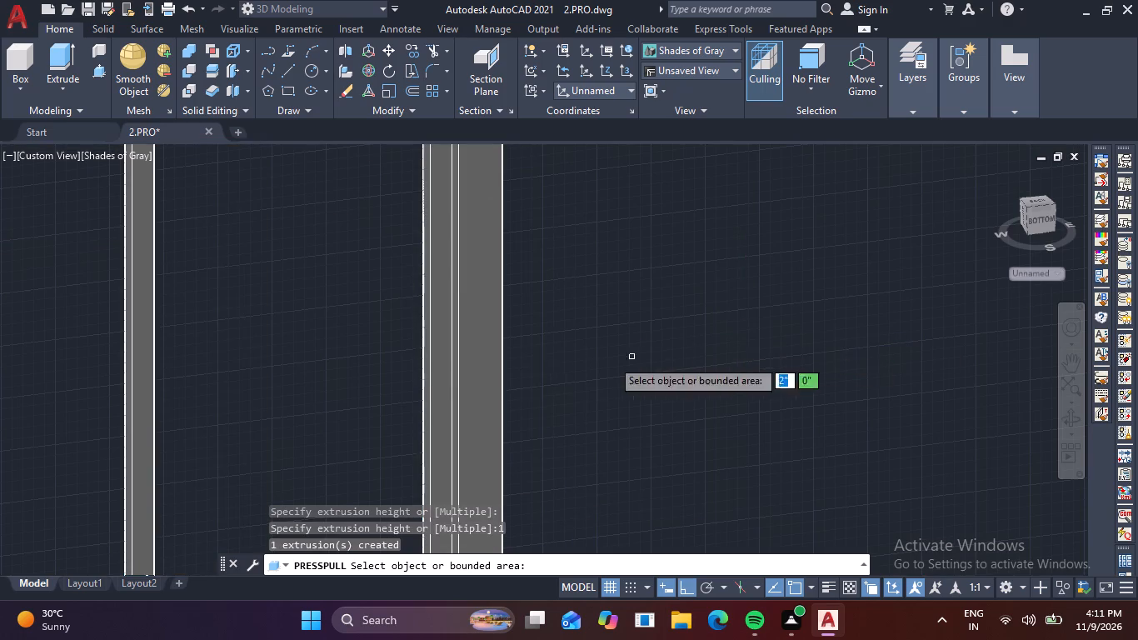
Presspull the narrower pane area by 0.6 inch to form its glass.
scroll(354, 330, down, 2)
middle_drag(359, 330, 409, 280)
click(396, 282)
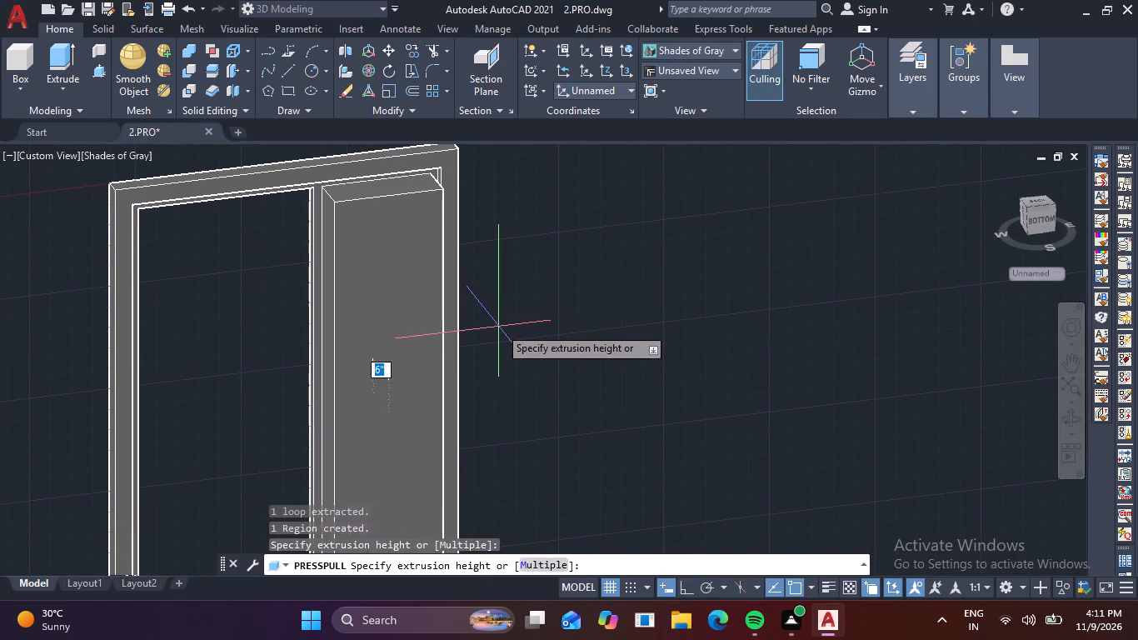
key(period)
text(6)
key(space)
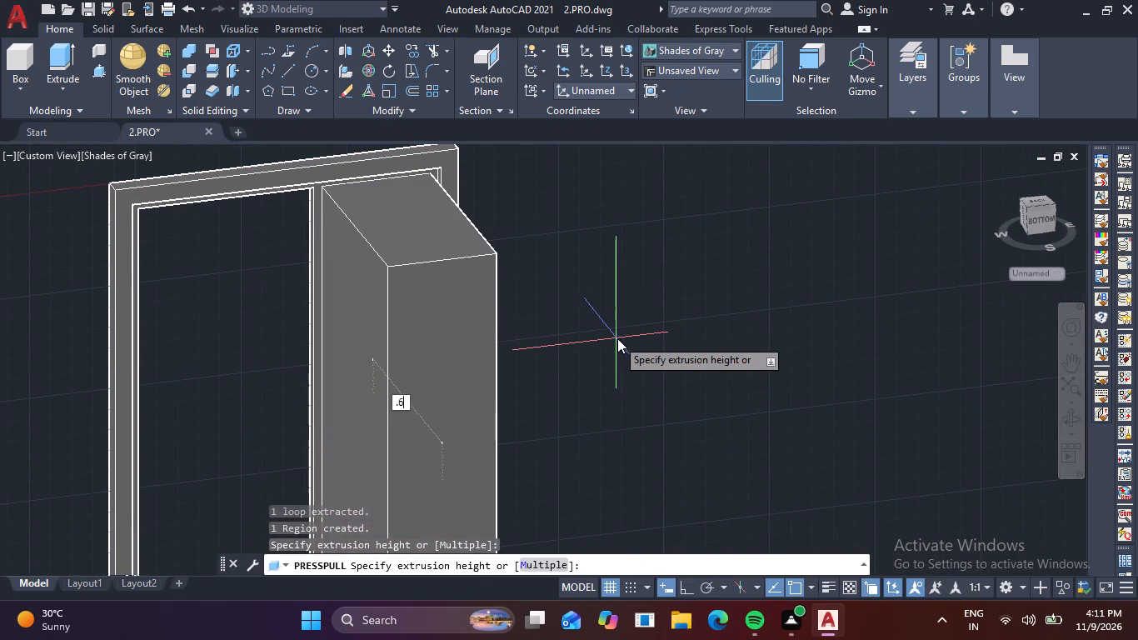
Presspull the wider pane area by 0.6 inch to form its glass.
click(266, 332)
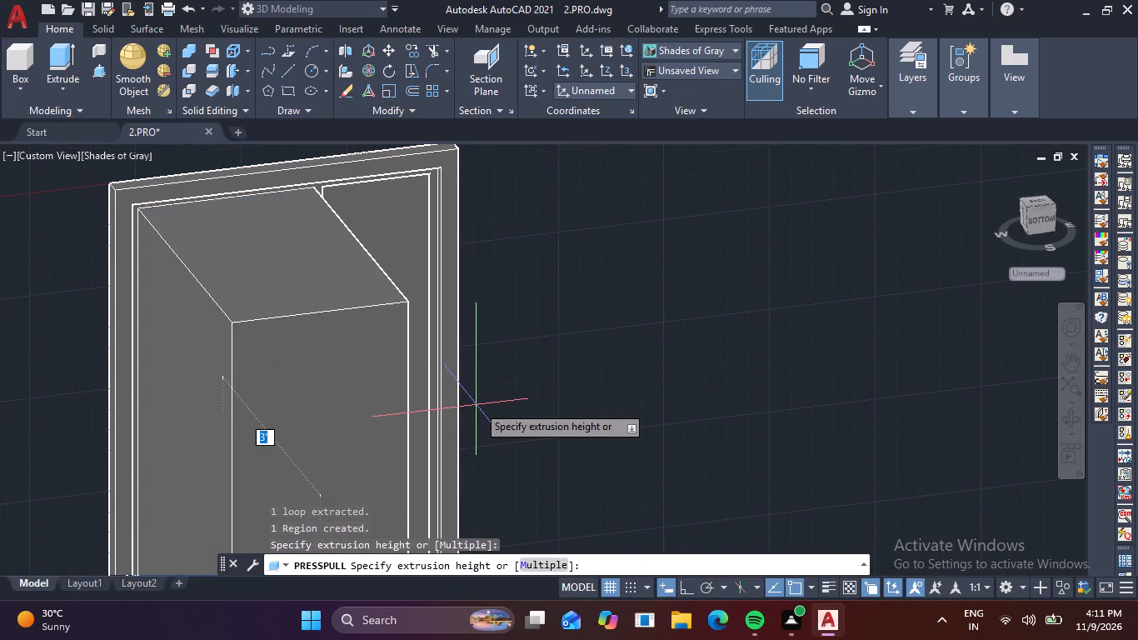
key(period)
text(6)
key(space)
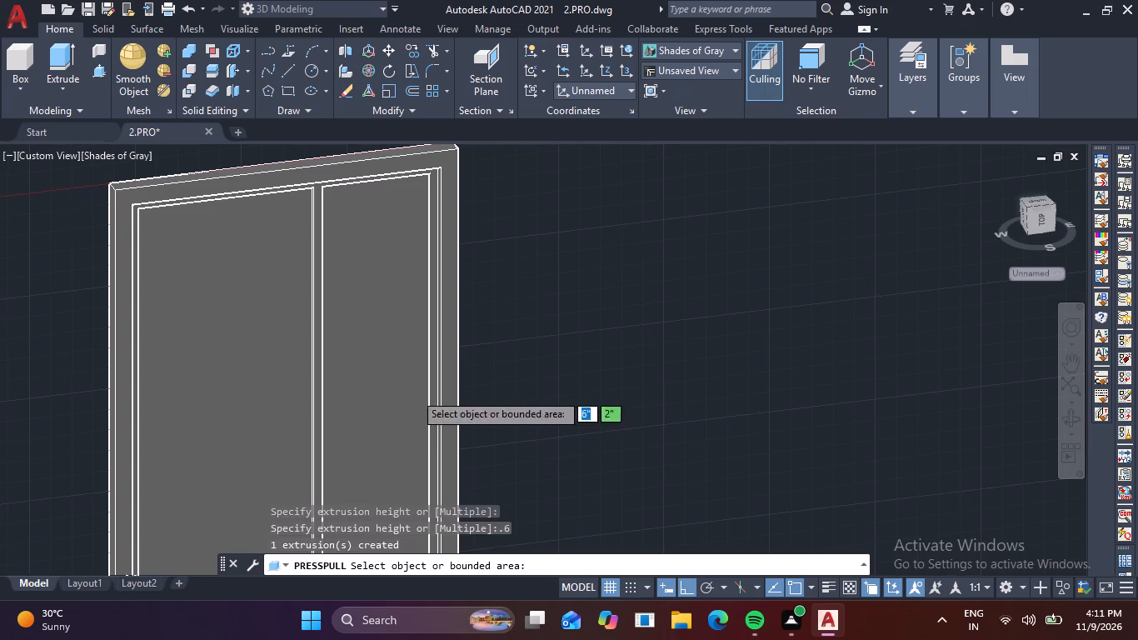
key(Escape)
Move both glass panes from their corner to the depth midpoint of the inner frame.
click(358, 332)
click(257, 339)
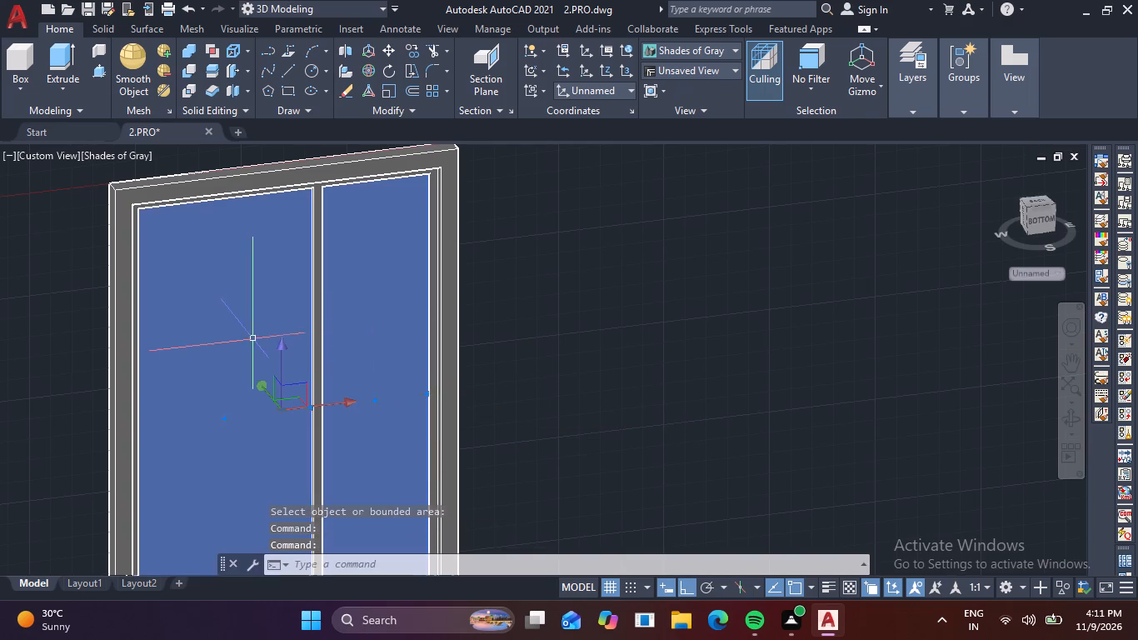
scroll(255, 342, down, 1)
middle_drag(298, 319, 330, 267)
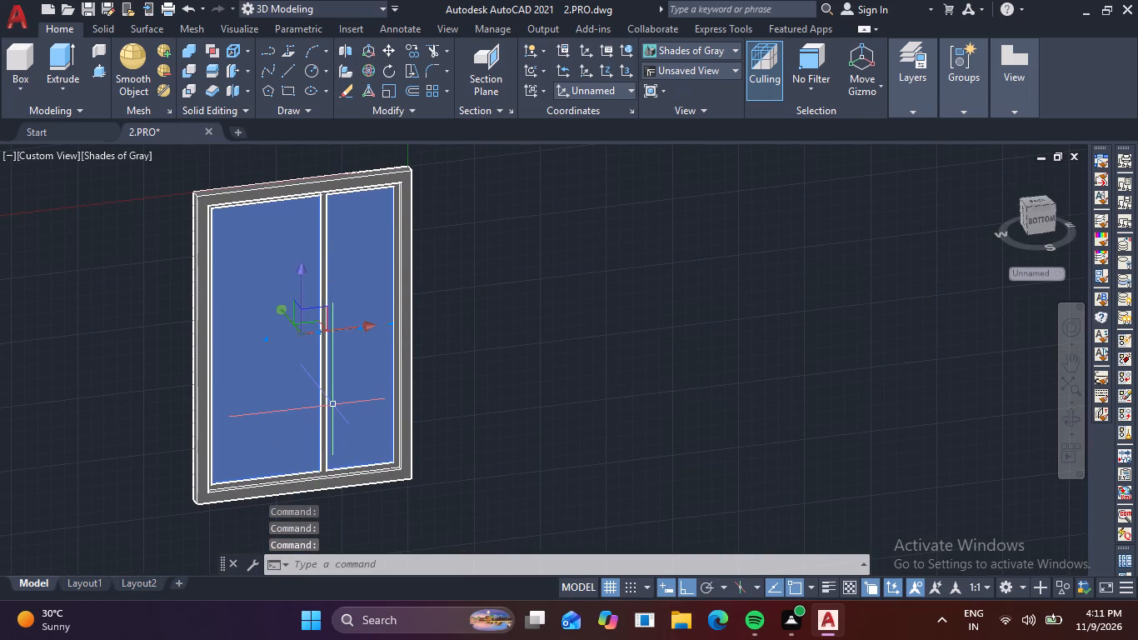
shift+middle_drag(334, 403, 271, 415)
scroll(253, 448, up, 3)
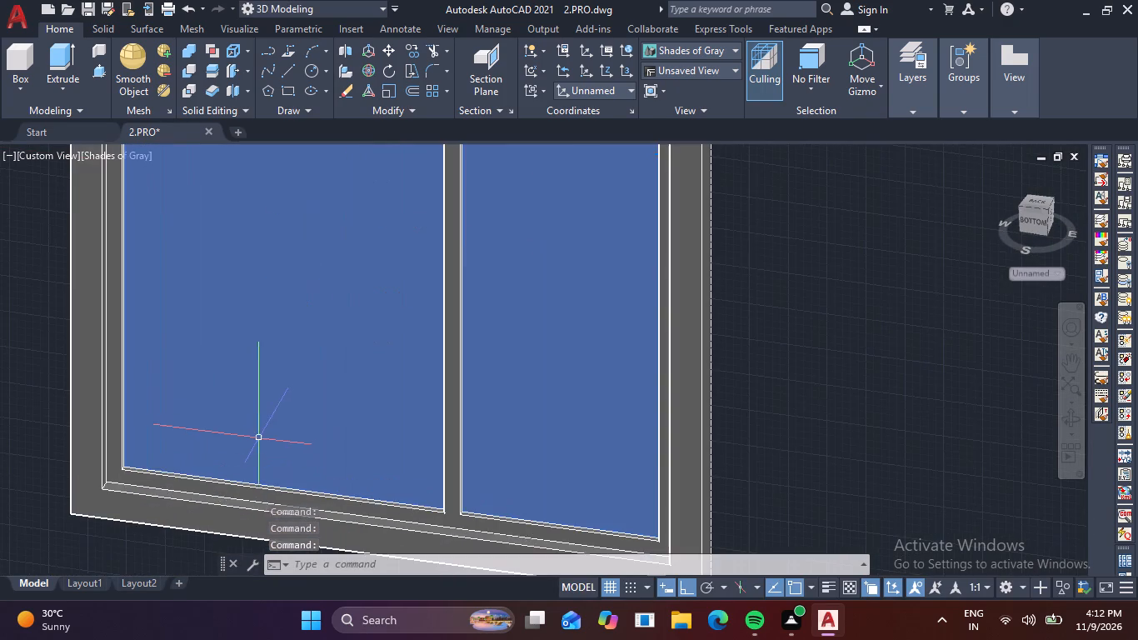
middle_drag(266, 429, 312, 362)
key(m)
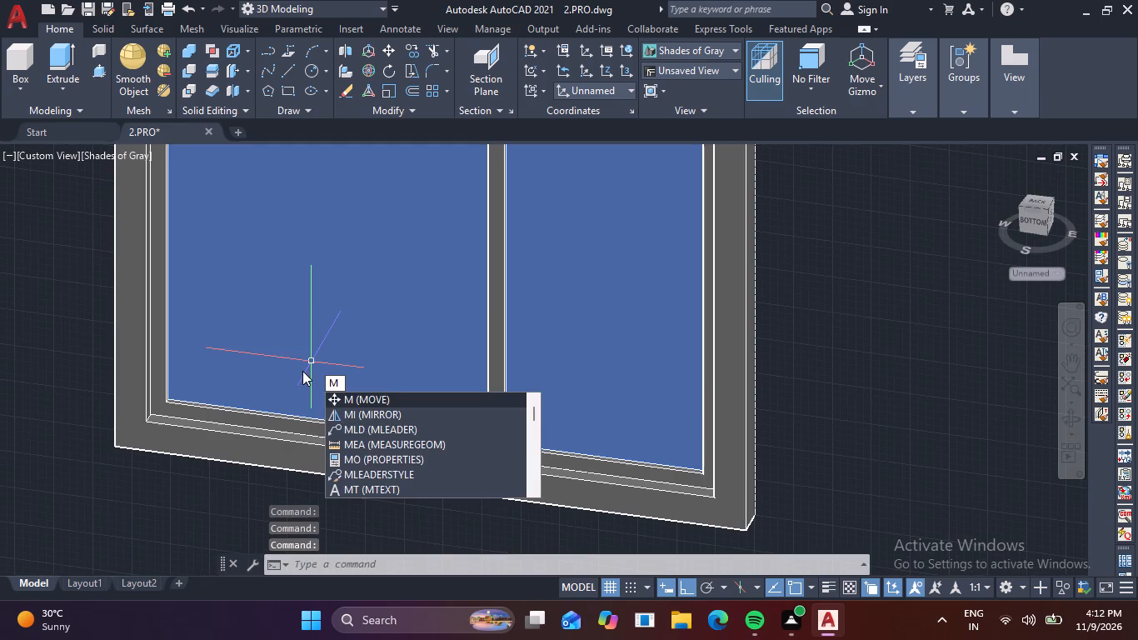
key(space)
scroll(195, 421, up, 4)
scroll(87, 317, up, 3)
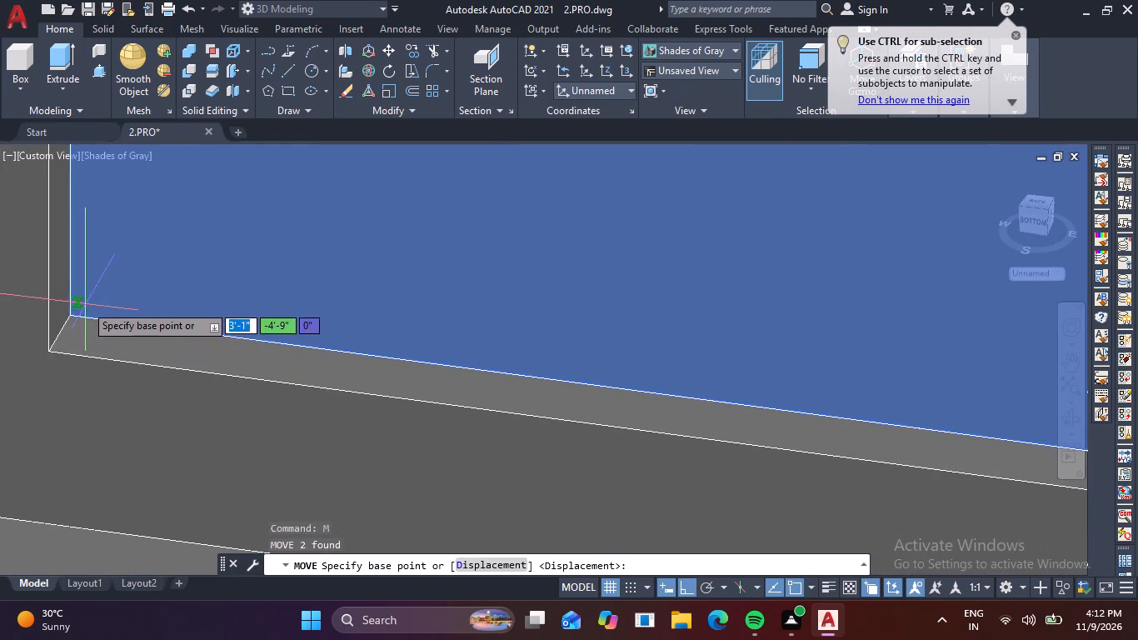
click(70, 317)
click(57, 332)
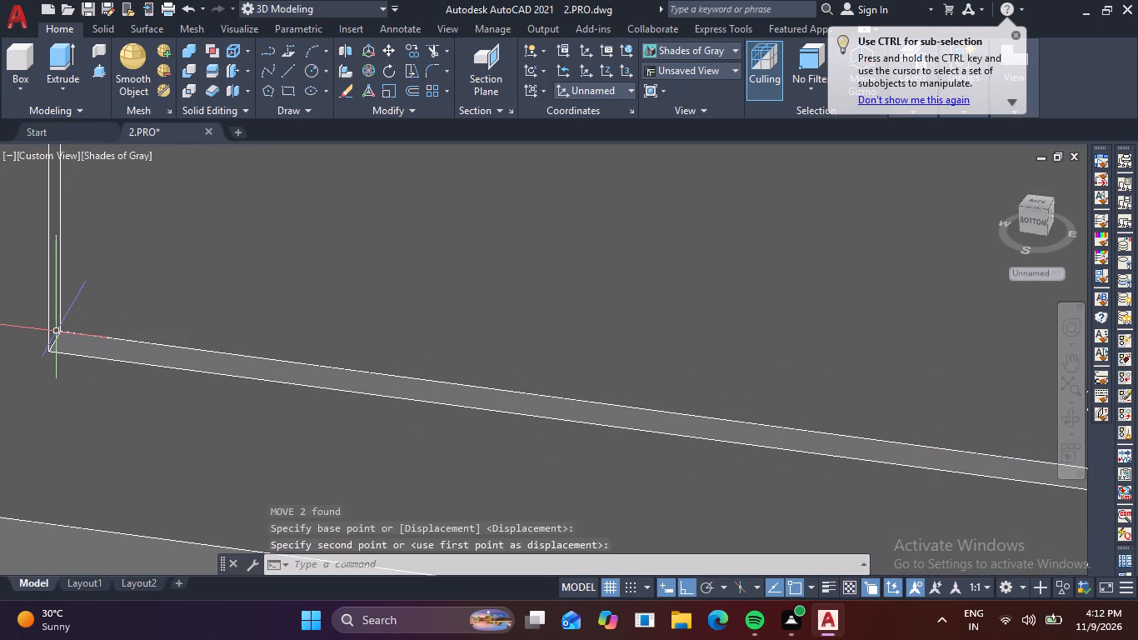
scroll(155, 316, down, 3)
scroll(354, 294, down, 3)
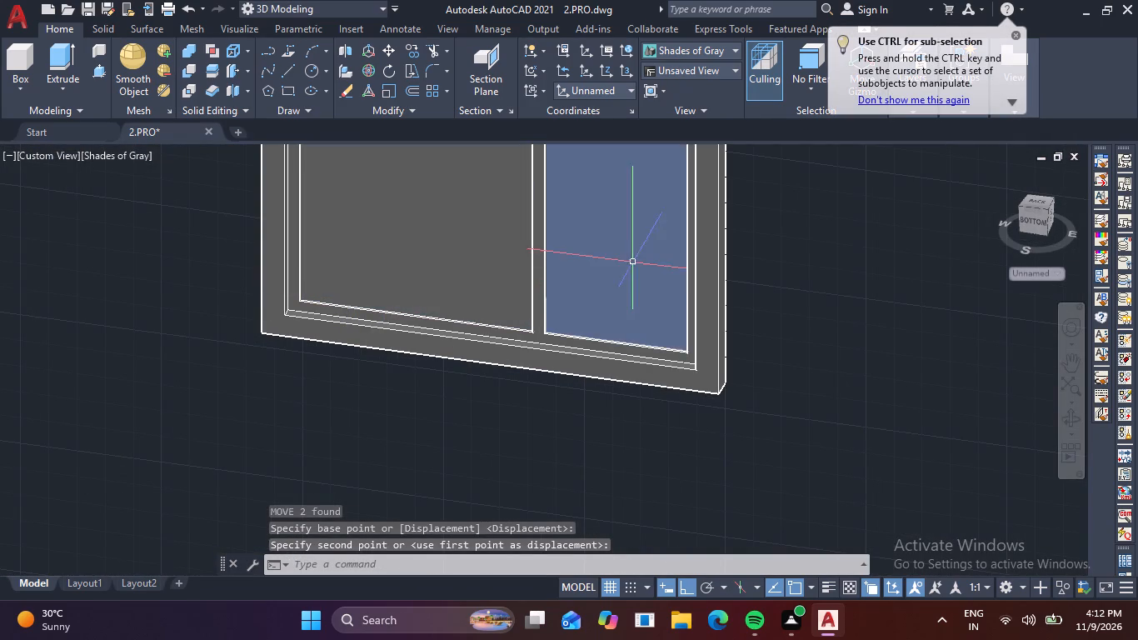
Move the inner frame and both glass panes together to the depth midpoint of the outer frame.
click(633, 262)
click(507, 254)
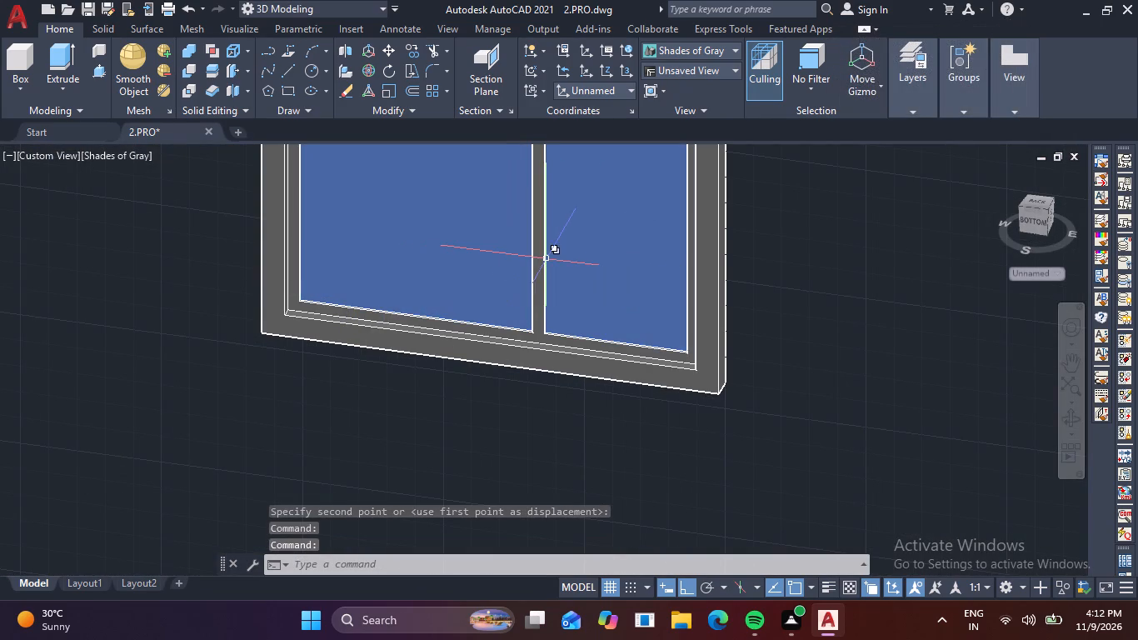
click(545, 258)
scroll(402, 358, up, 1)
key(m)
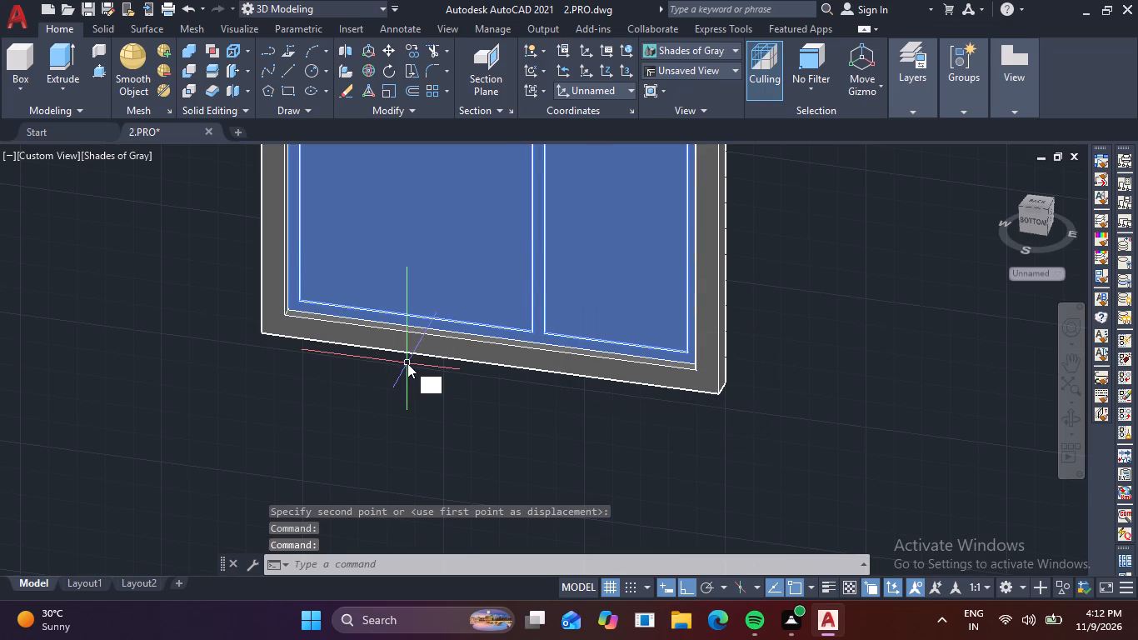
key(space)
scroll(297, 327, up, 8)
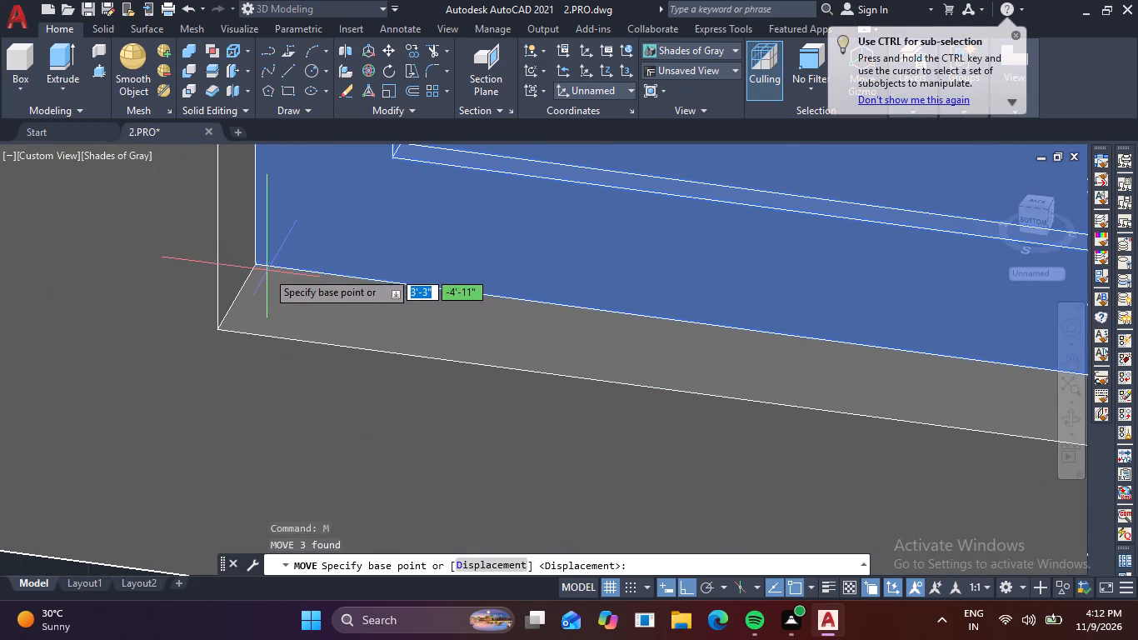
click(260, 262)
click(237, 300)
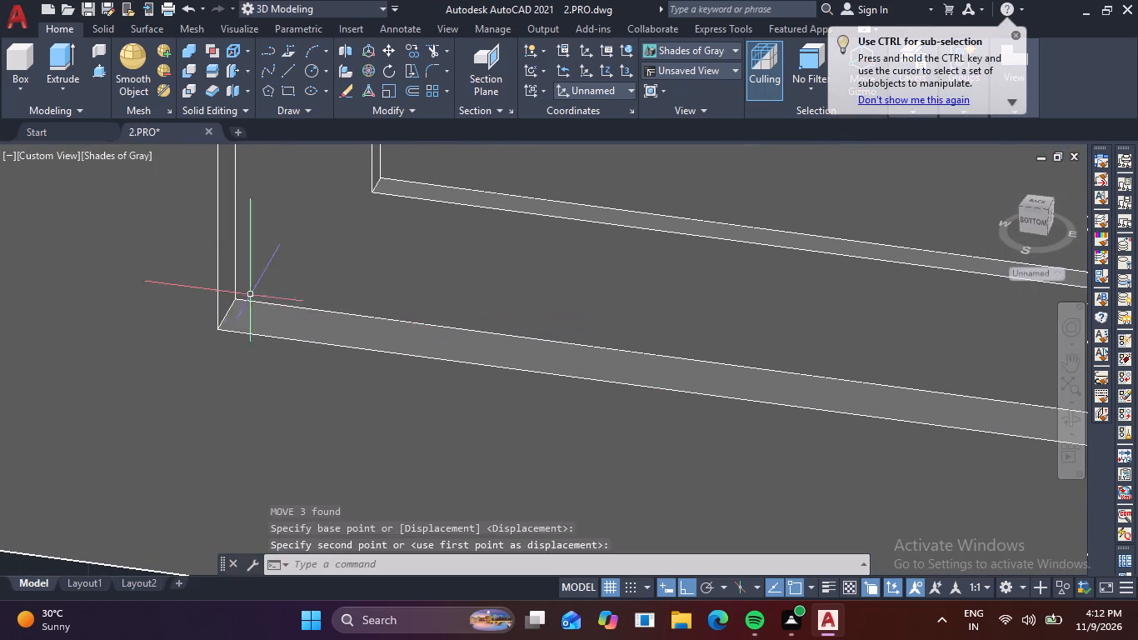
scroll(262, 288, down, 5)
scroll(349, 296, down, 5)
middle_drag(480, 341, 467, 473)
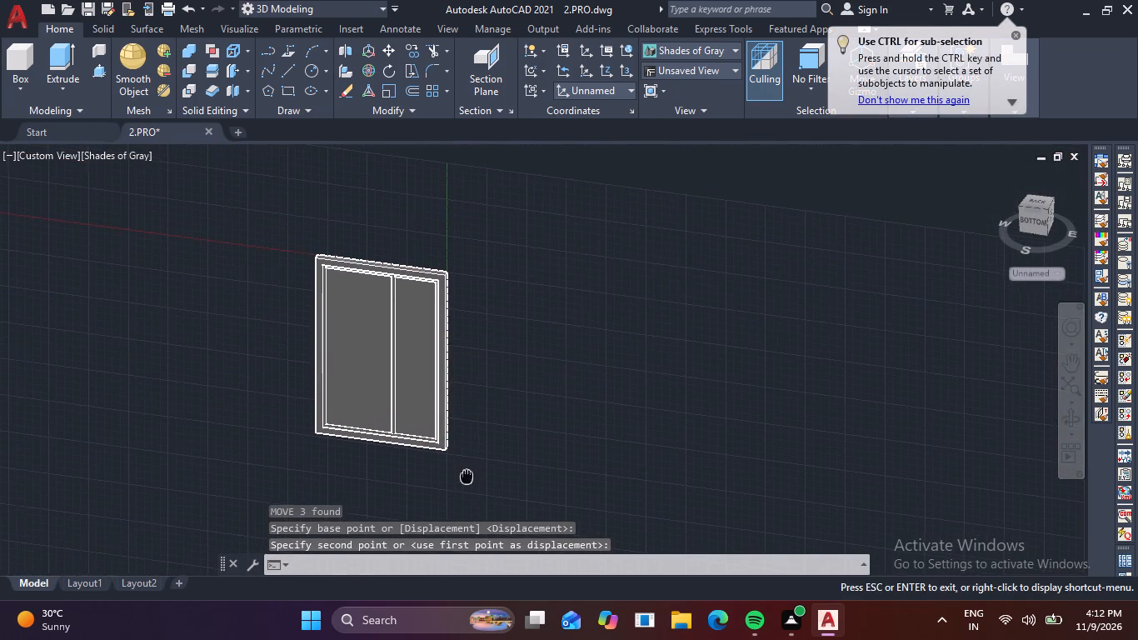
middle_drag(467, 473, 467, 474)
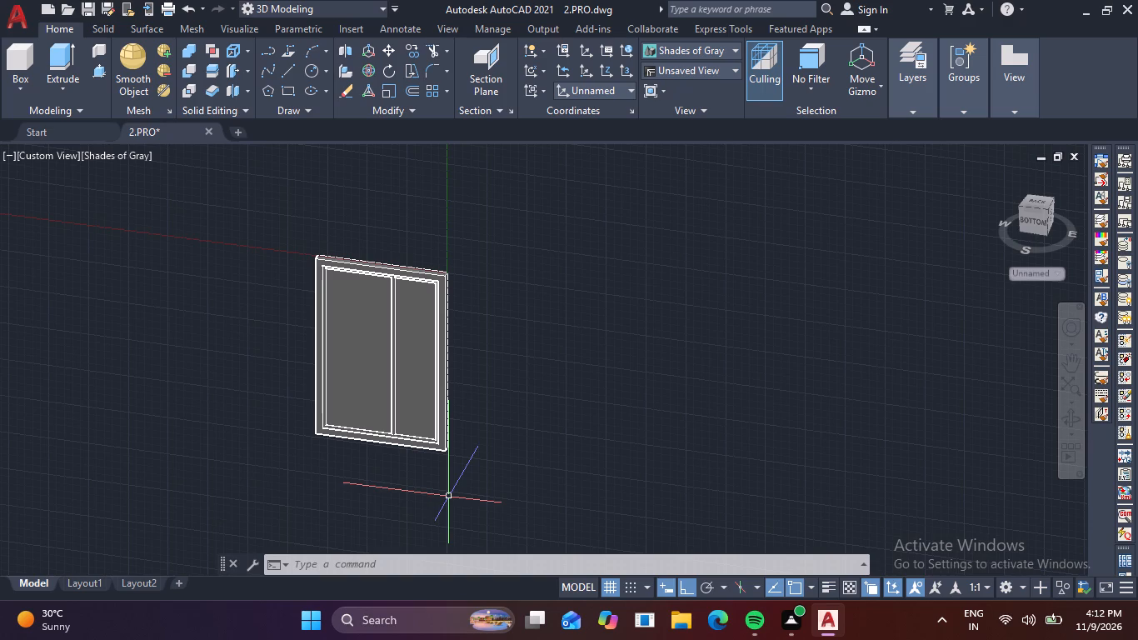
Examine how the inner frame and glass panes sit inside the outer frame.
scroll(398, 298, up, 4)
scroll(398, 309, down, 4)
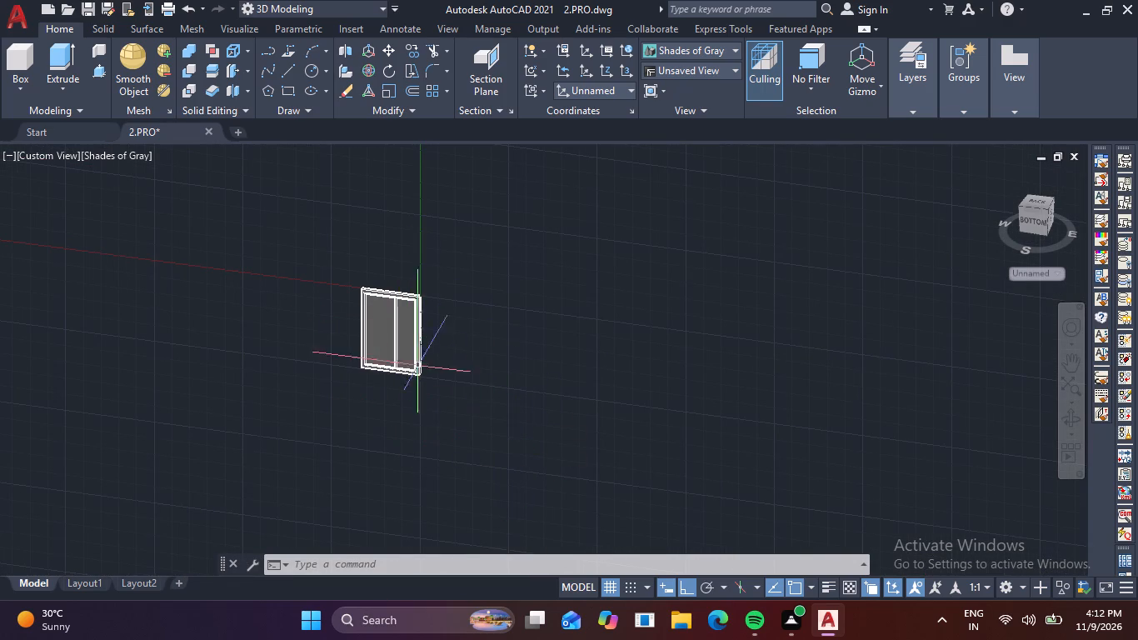
scroll(395, 281, up, 2)
scroll(428, 415, up, 5)
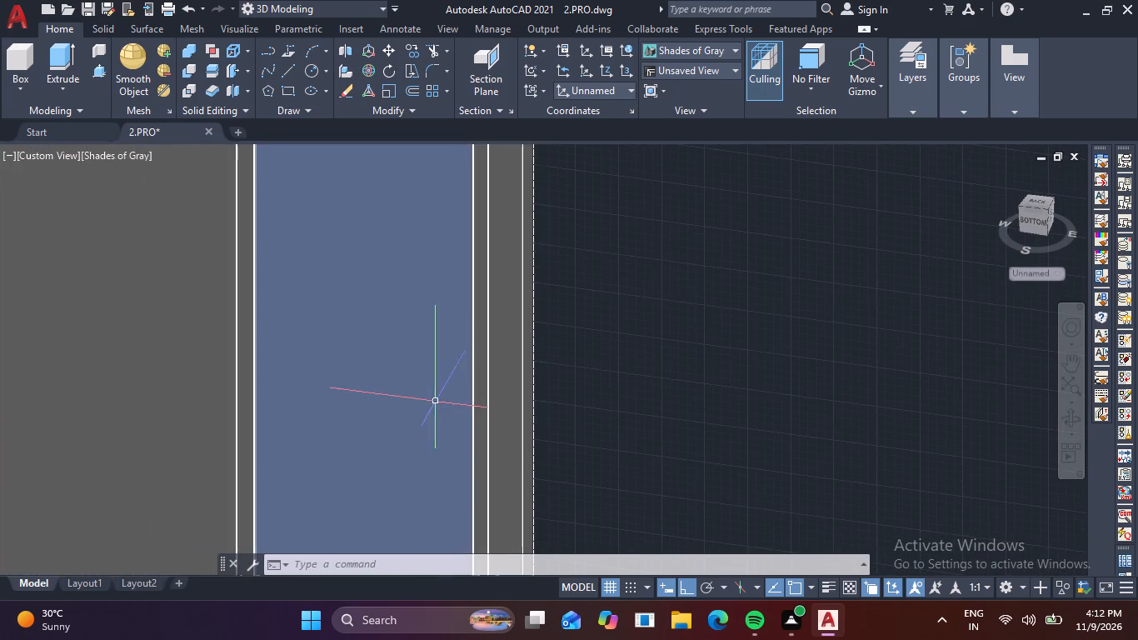
scroll(490, 400, down, 3)
middle_drag(412, 439, 476, 323)
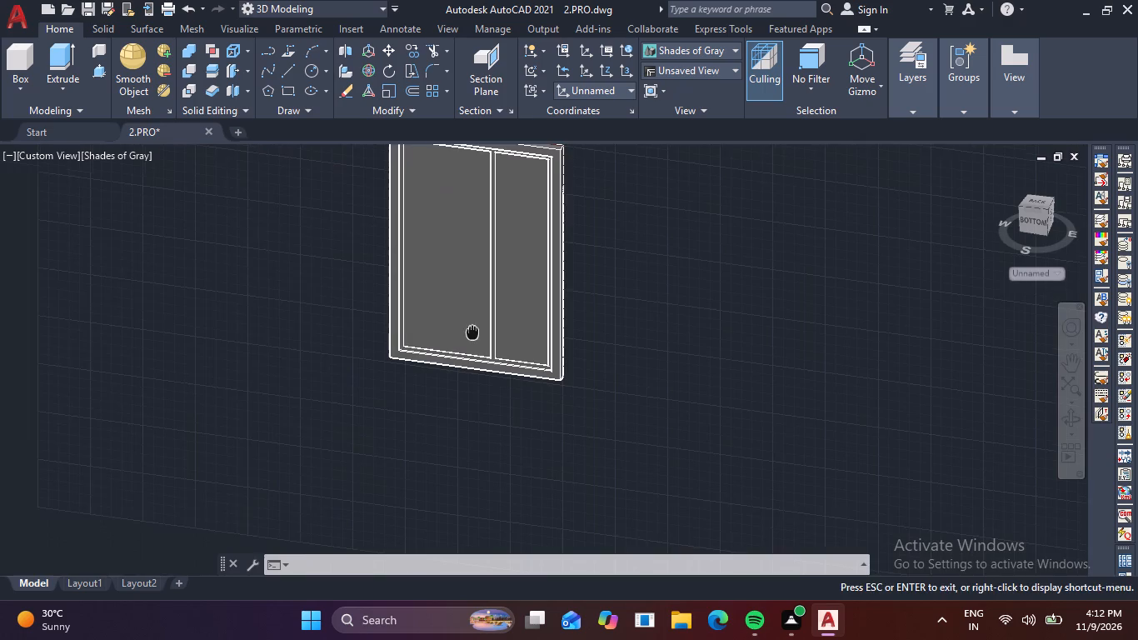
middle_drag(476, 323, 477, 322)
scroll(503, 390, up, 5)
middle_drag(463, 263, 441, 345)
scroll(439, 347, up, 2)
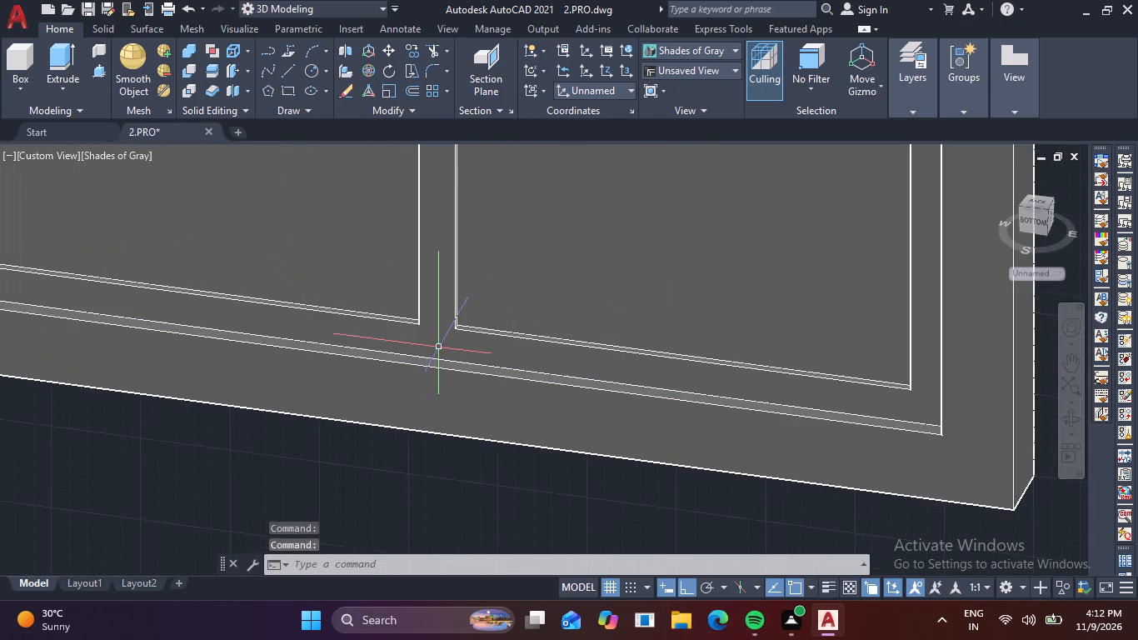
scroll(439, 347, down, 6)
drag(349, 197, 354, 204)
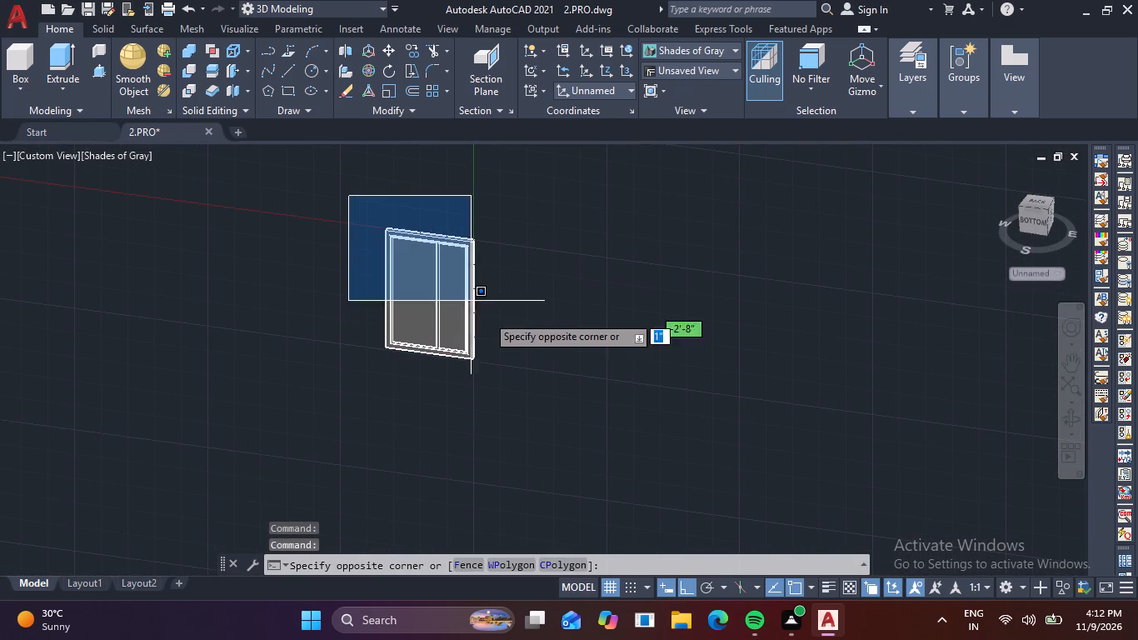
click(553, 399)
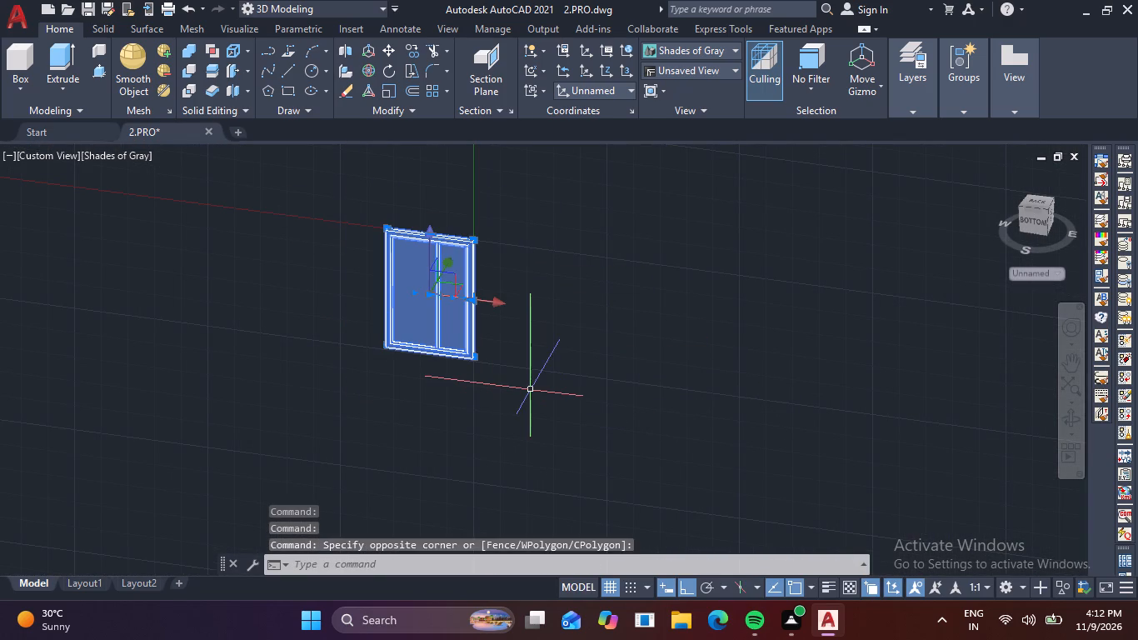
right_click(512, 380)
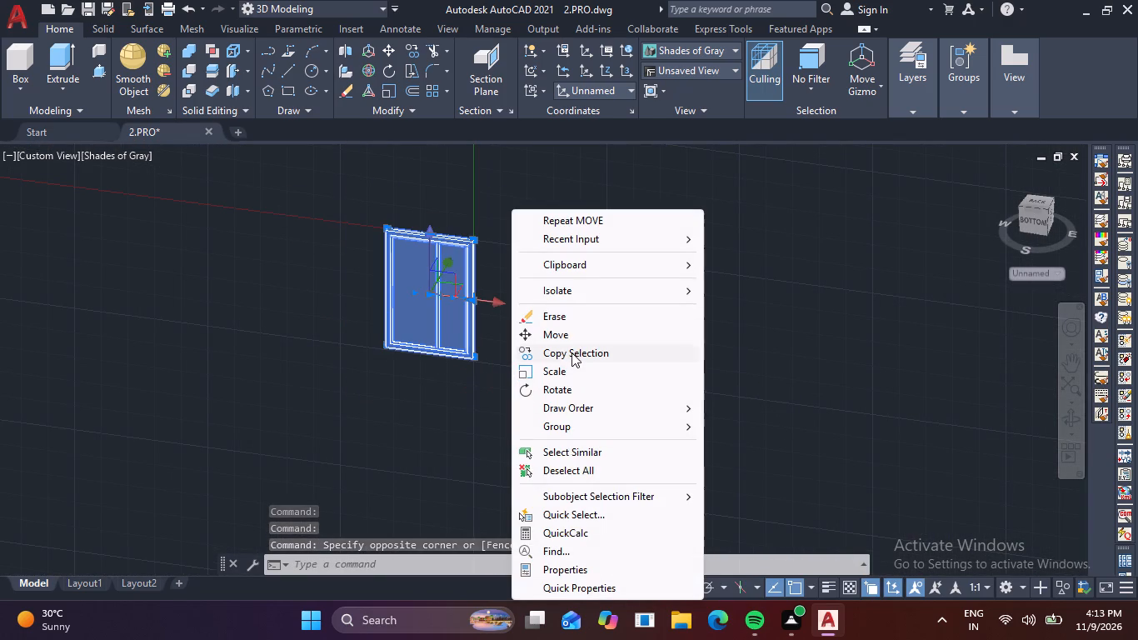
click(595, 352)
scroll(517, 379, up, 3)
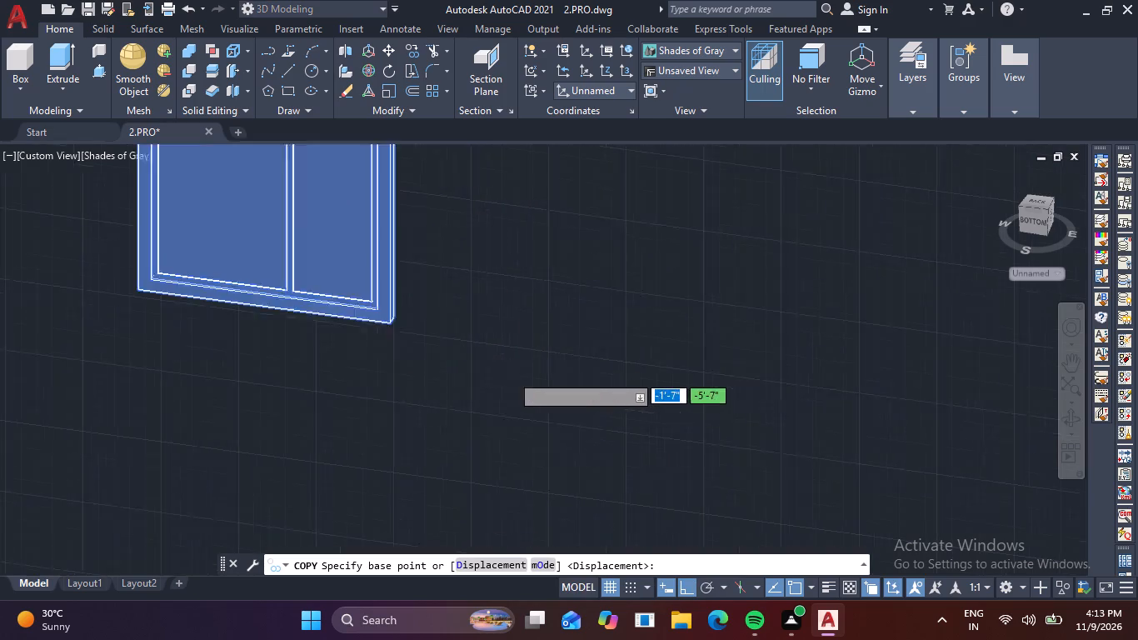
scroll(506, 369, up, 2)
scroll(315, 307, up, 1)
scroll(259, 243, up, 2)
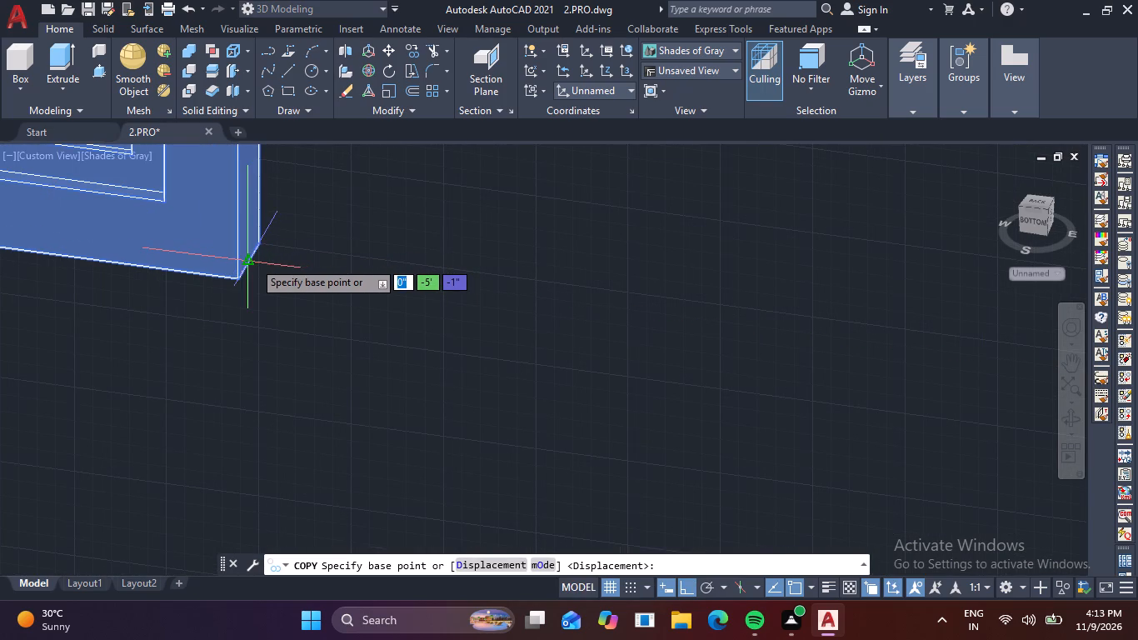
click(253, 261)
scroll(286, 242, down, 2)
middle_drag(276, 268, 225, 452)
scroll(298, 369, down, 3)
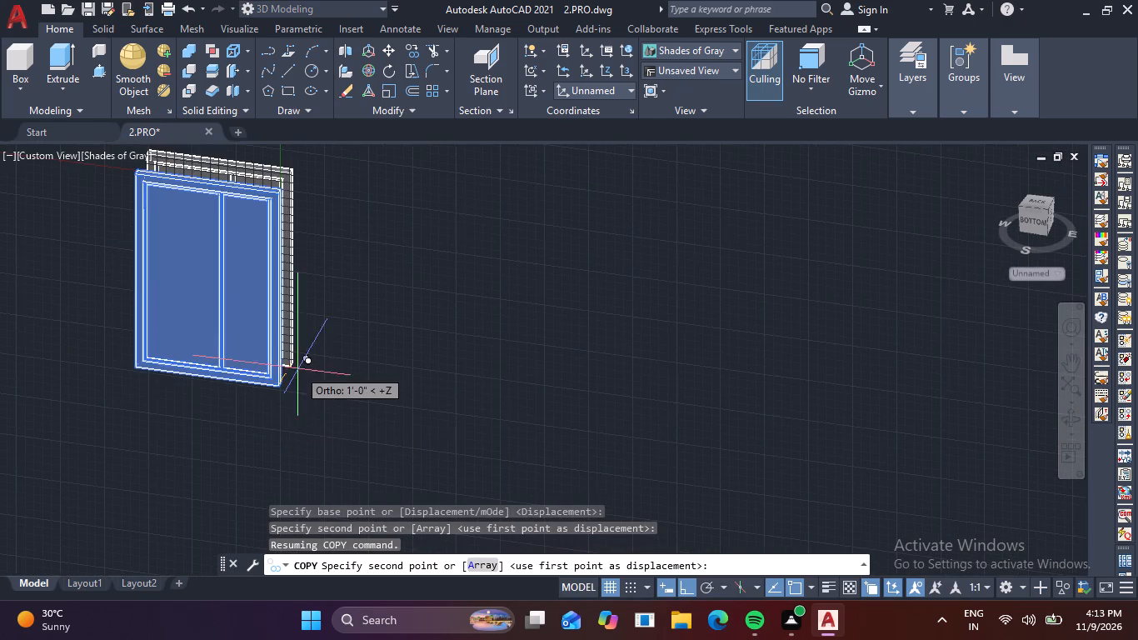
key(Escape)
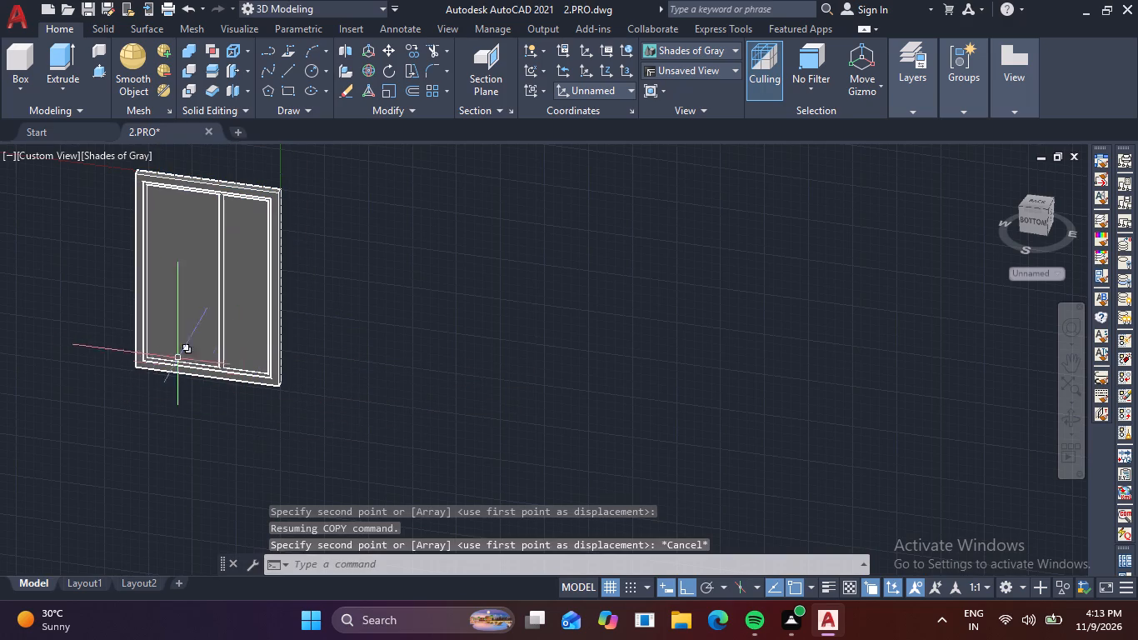
Move the complete two-pane window by its bottom corner's depth midpoint onto the sill corner of the upper-floor corner opening.
shift+middle_drag(76, 379, 186, 394)
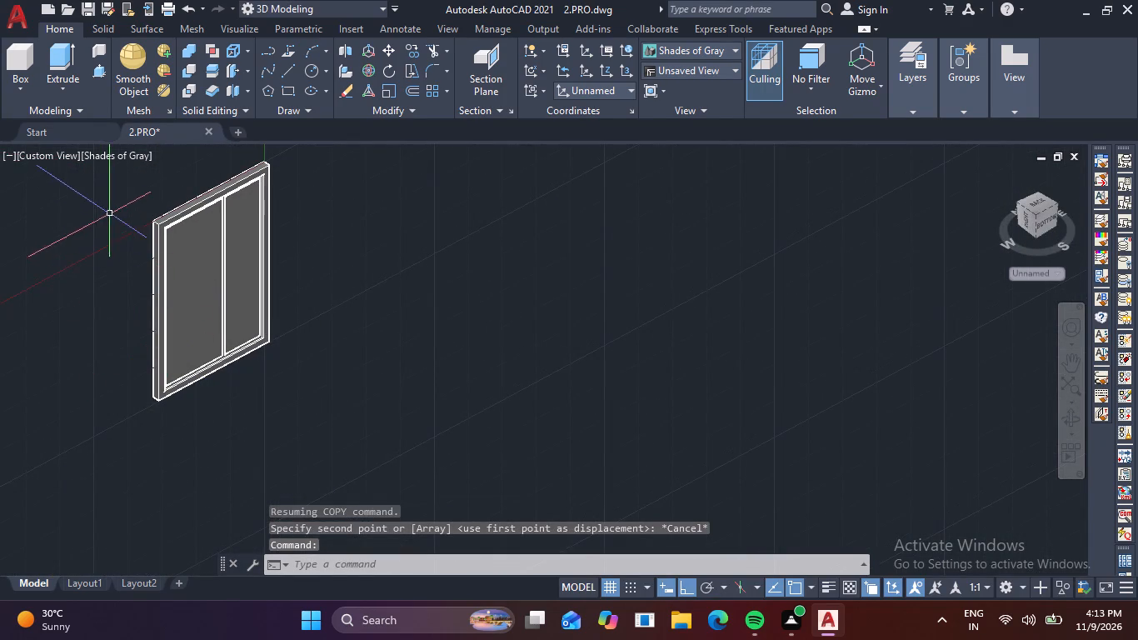
drag(114, 205, 133, 209)
click(321, 404)
drag(379, 379, 380, 382)
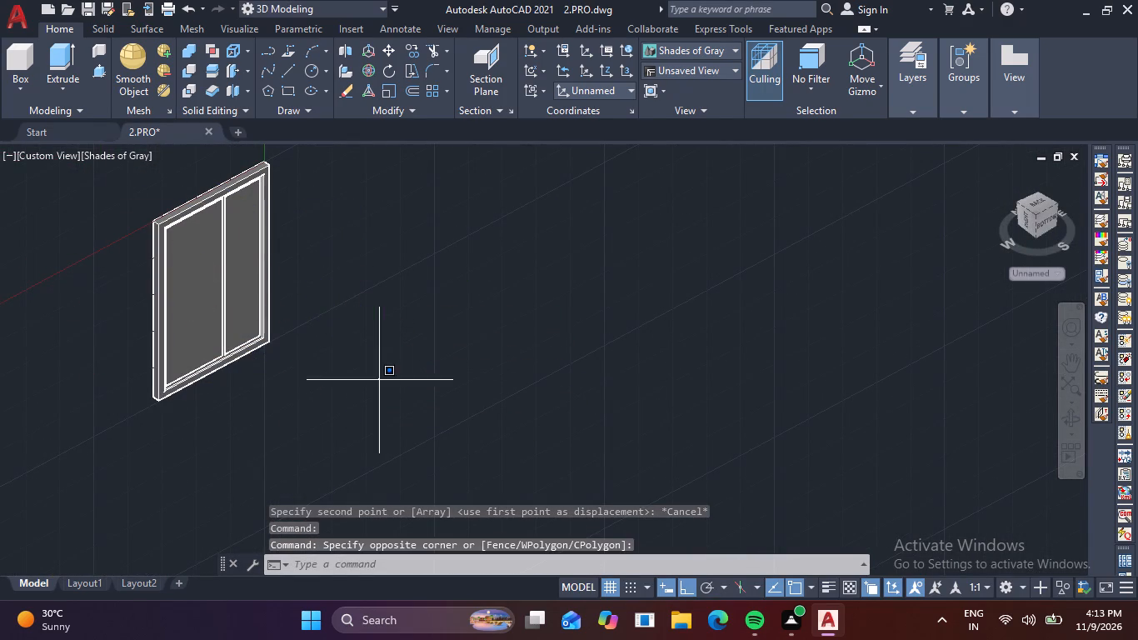
drag(380, 382, 363, 372)
click(132, 188)
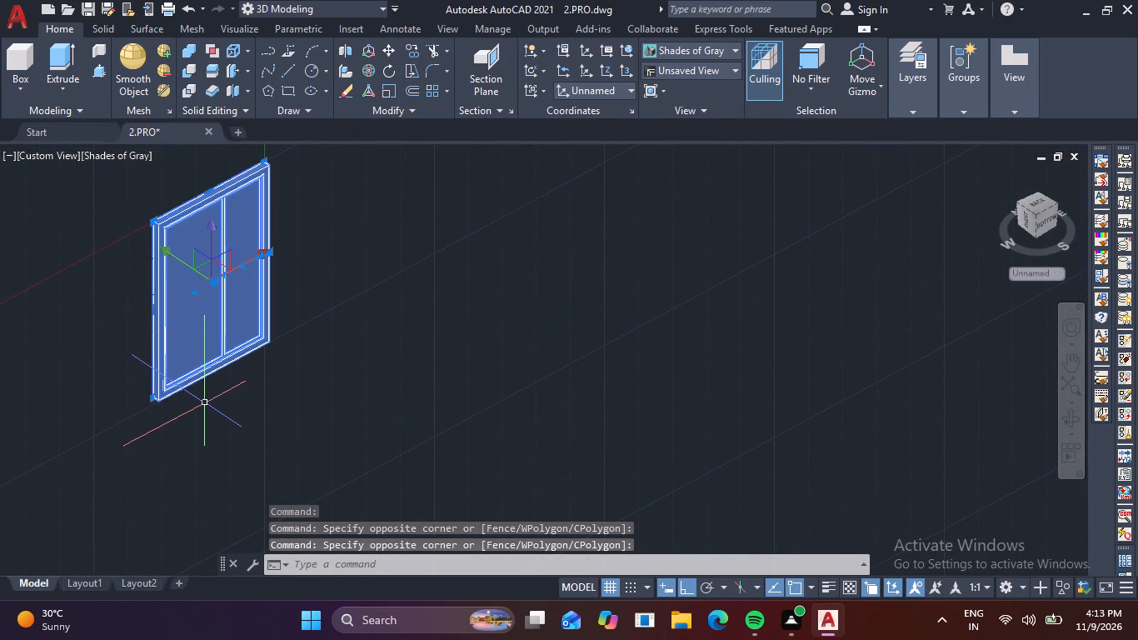
key(m)
key(space)
scroll(102, 377, up, 4)
scroll(251, 442, up, 3)
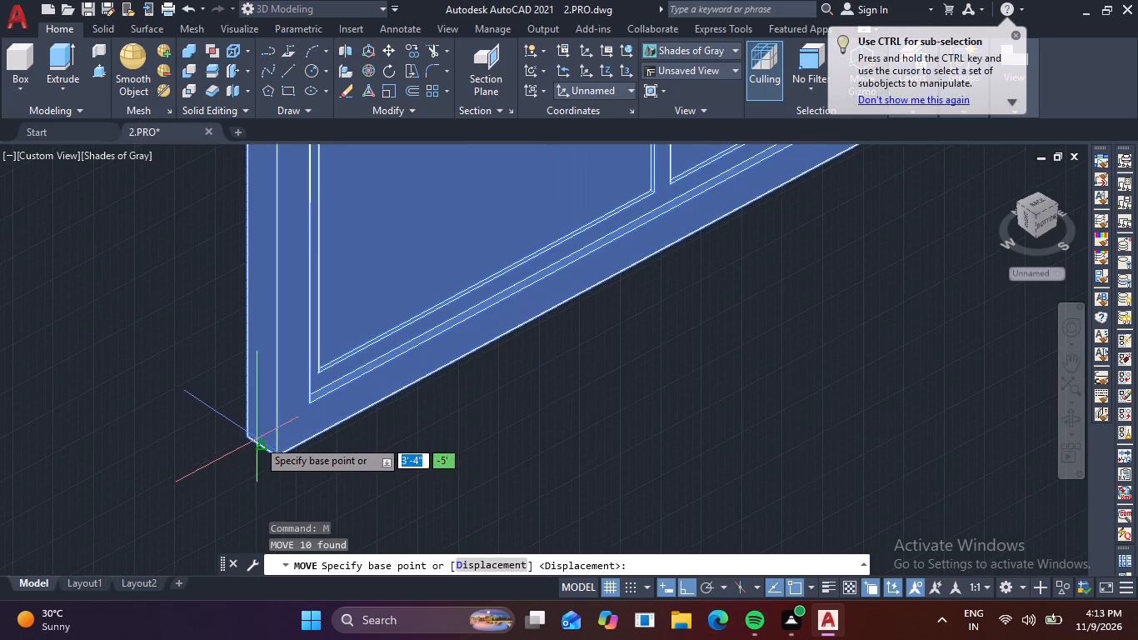
click(261, 446)
scroll(183, 369, down, 11)
middle_drag(210, 407, 234, 437)
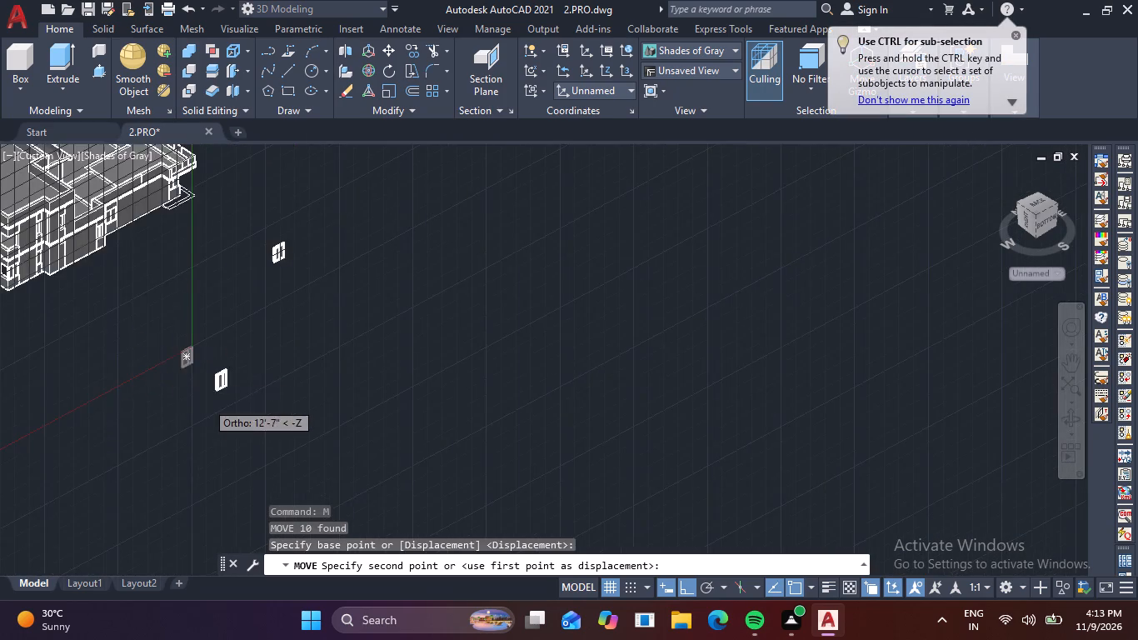
middle_drag(234, 437, 317, 528)
scroll(168, 417, up, 4)
middle_drag(142, 376, 368, 552)
scroll(102, 340, up, 4)
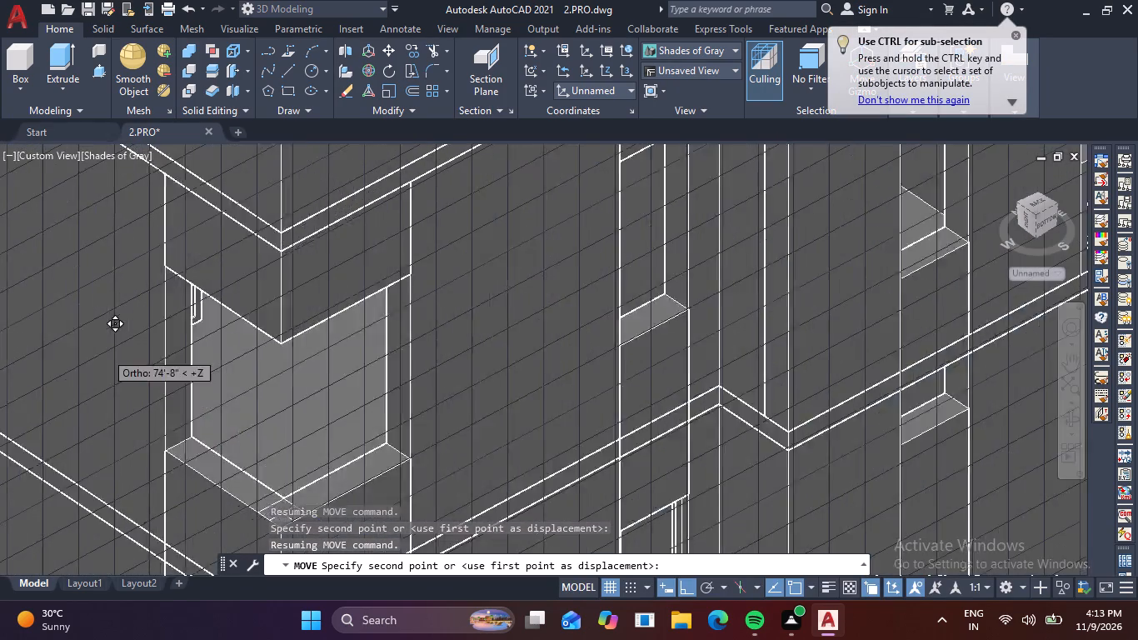
middle_drag(300, 508, 177, 314)
middle_drag(305, 517, 232, 315)
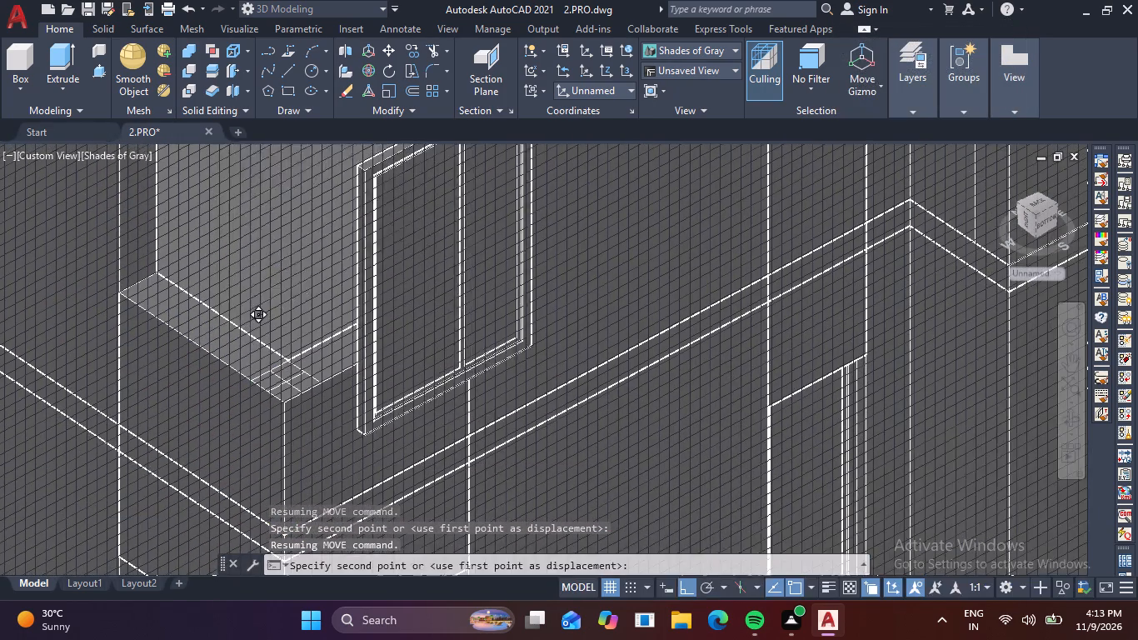
scroll(319, 408, up, 4)
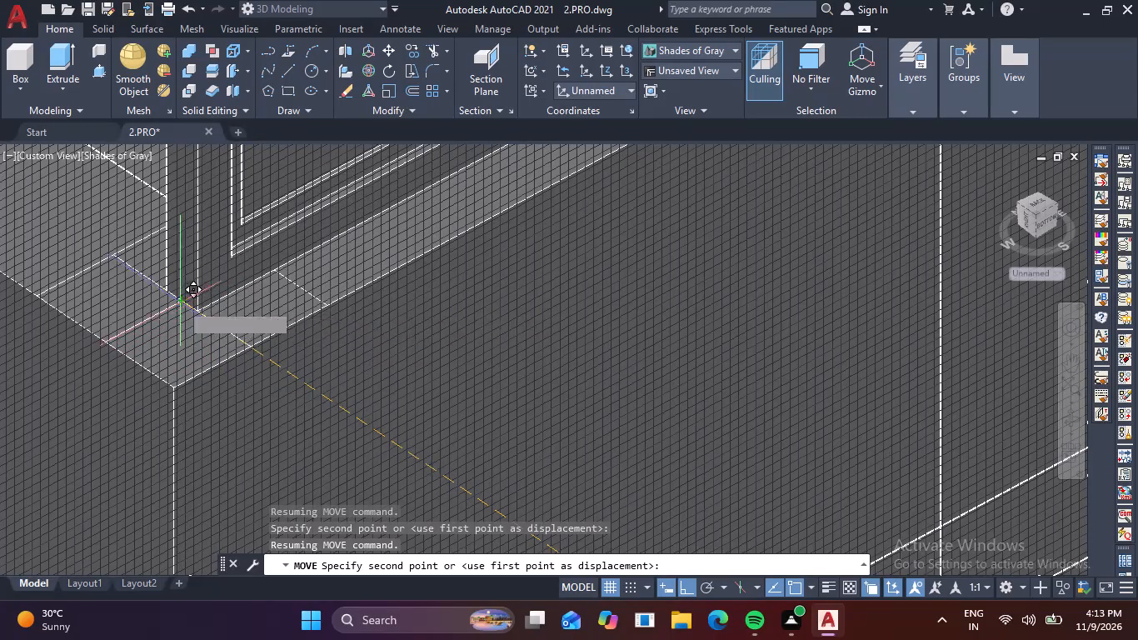
click(178, 303)
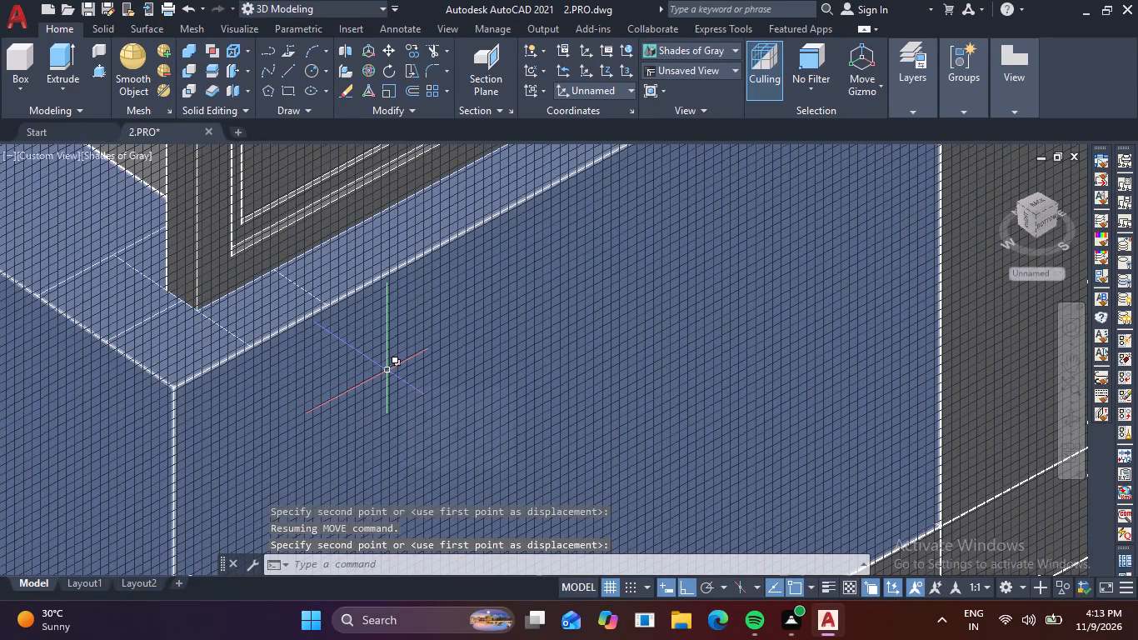
scroll(387, 371, down, 4)
scroll(478, 384, down, 1)
middle_drag(578, 426, 473, 372)
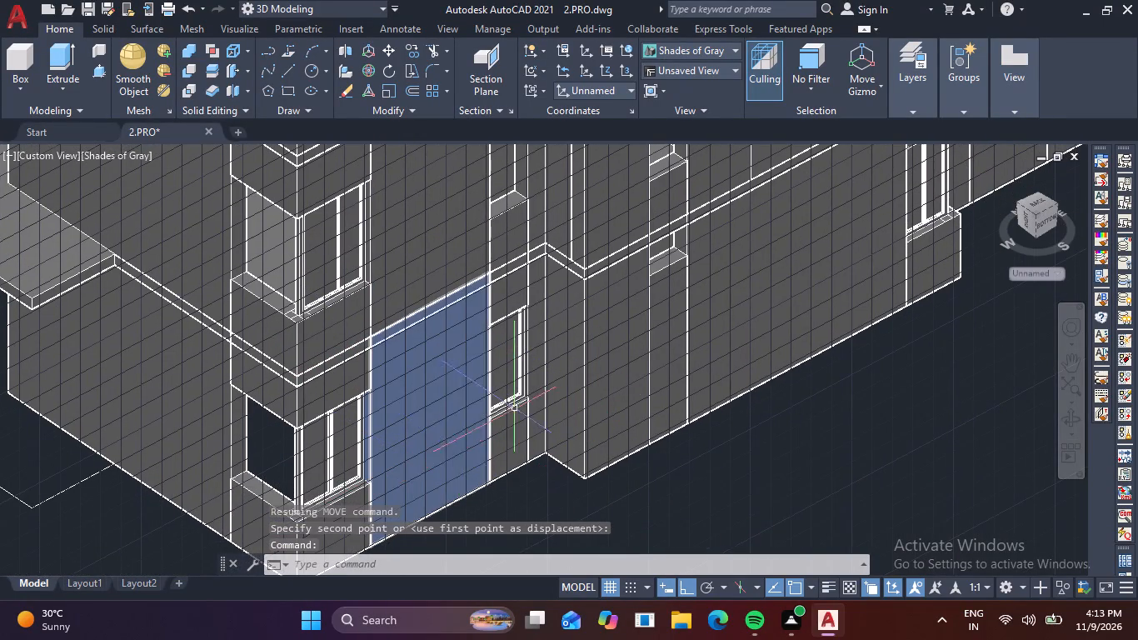
scroll(521, 397, down, 1)
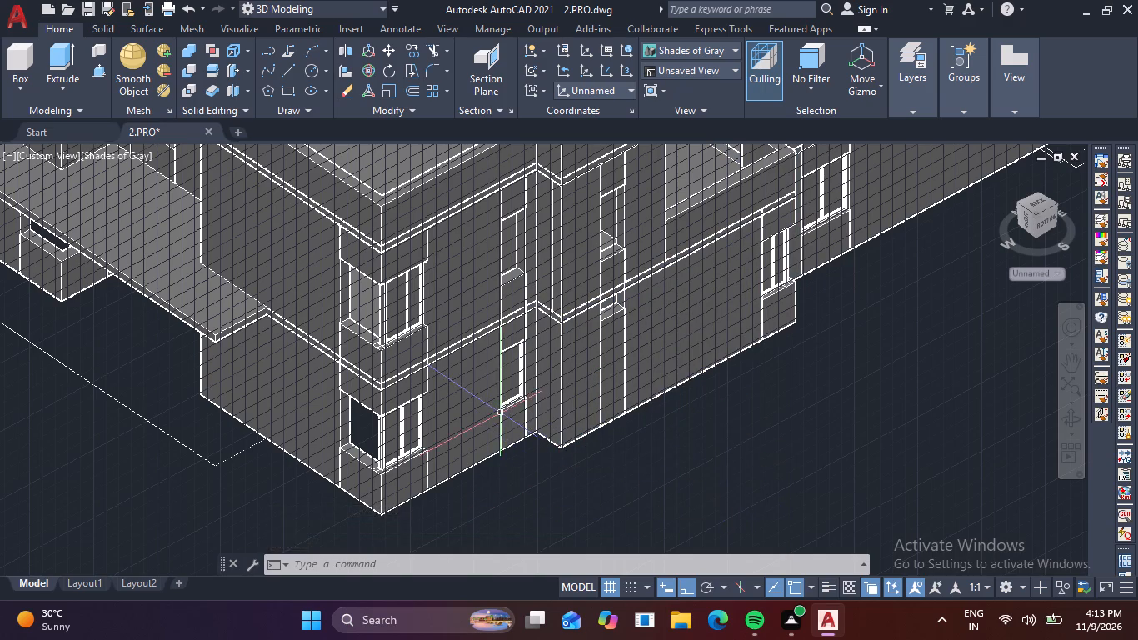
Examine the windows and wall openings along the house's long facade, up to the narrow upper-floor opening beside the wall's projecting corner.
scroll(521, 376, up, 3)
scroll(411, 434, down, 2)
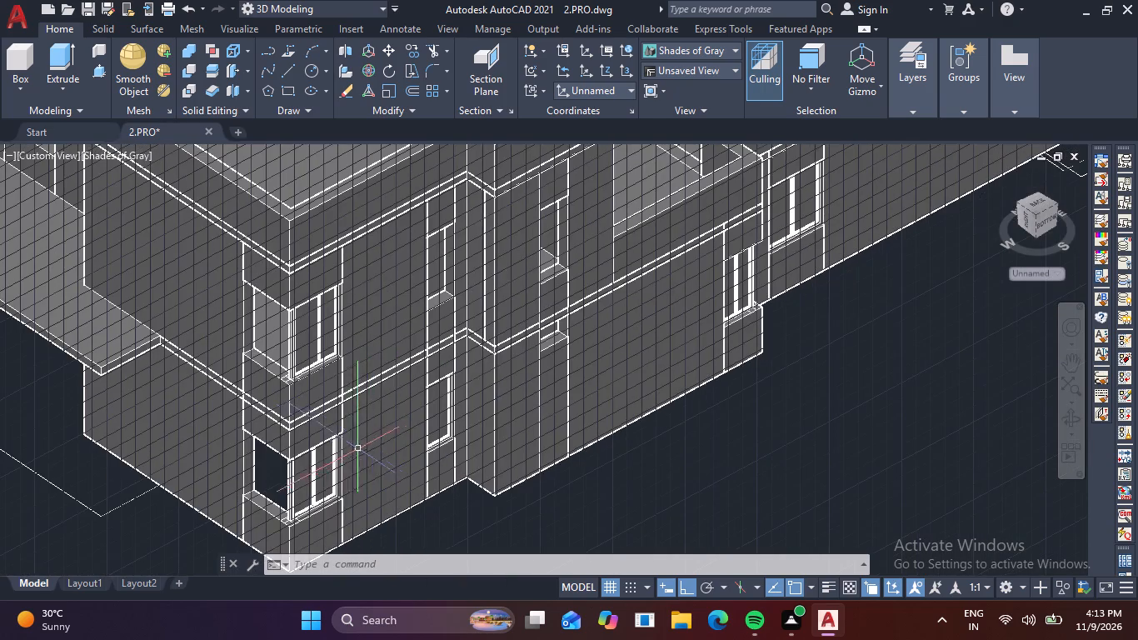
scroll(280, 494, up, 2)
scroll(519, 451, down, 1)
middle_drag(572, 462, 217, 566)
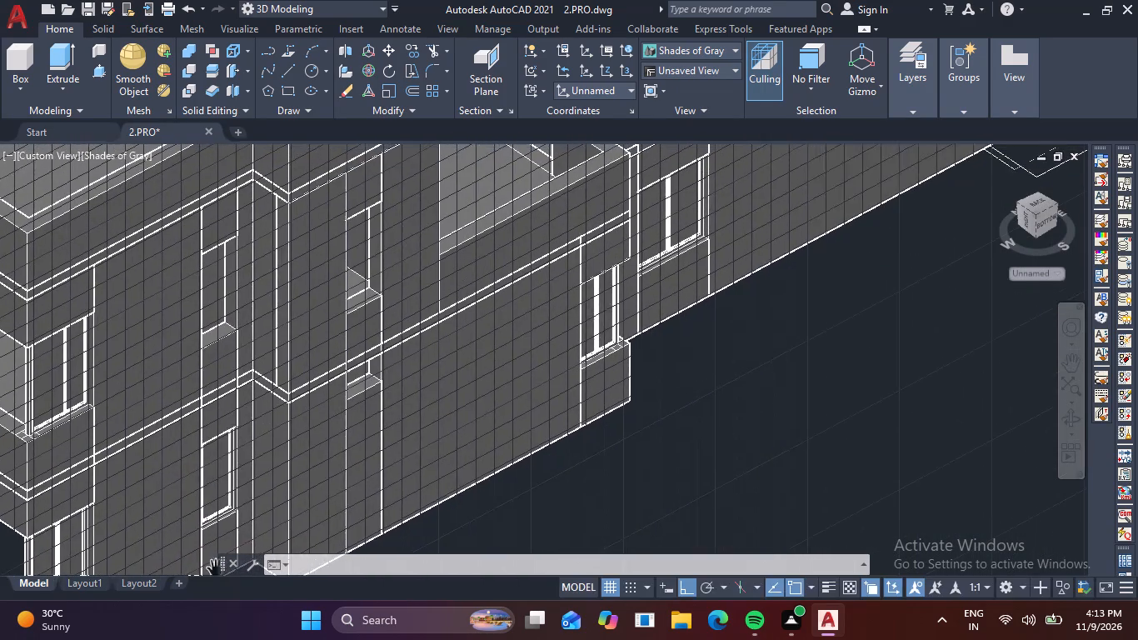
middle_drag(602, 311, 419, 453)
scroll(517, 347, up, 1)
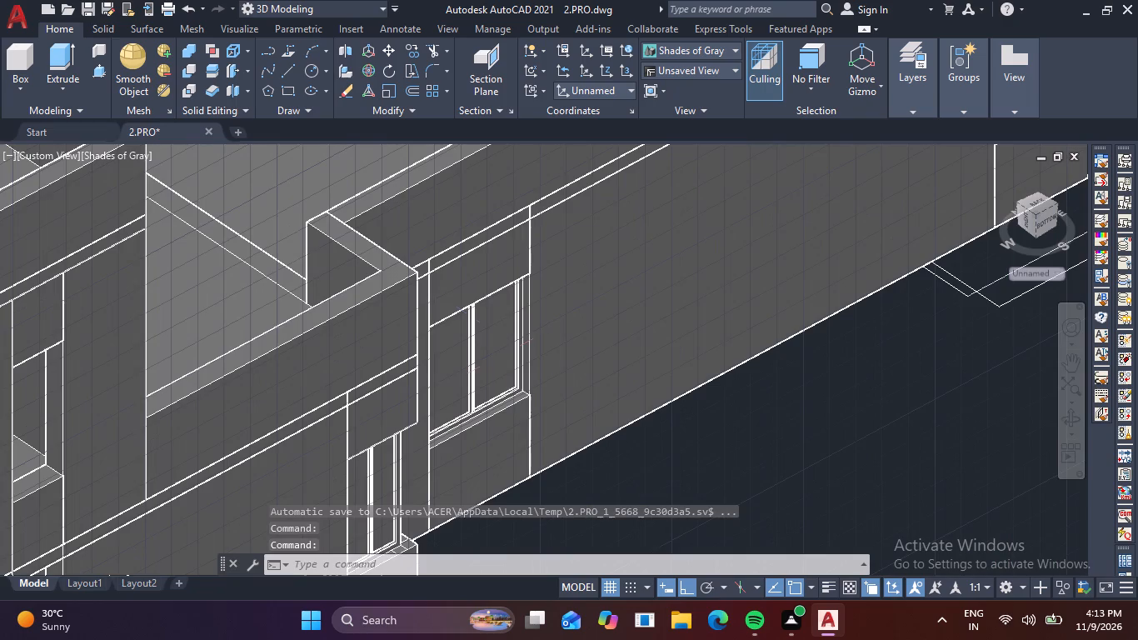
scroll(568, 347, down, 2)
middle_drag(685, 359, 566, 457)
scroll(676, 319, up, 3)
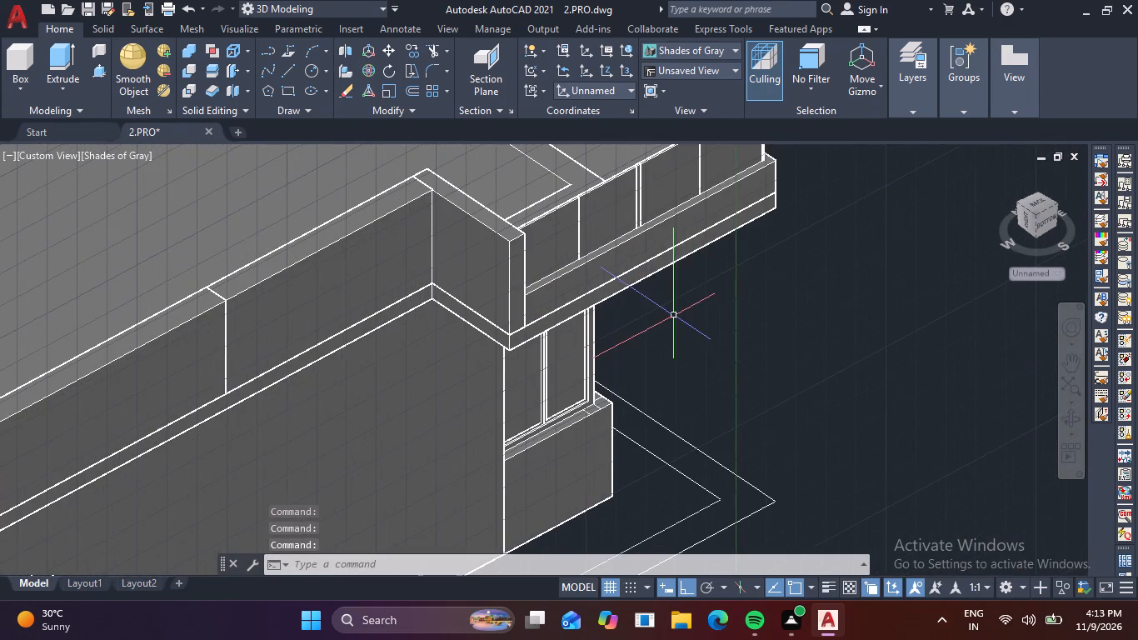
scroll(661, 322, down, 2)
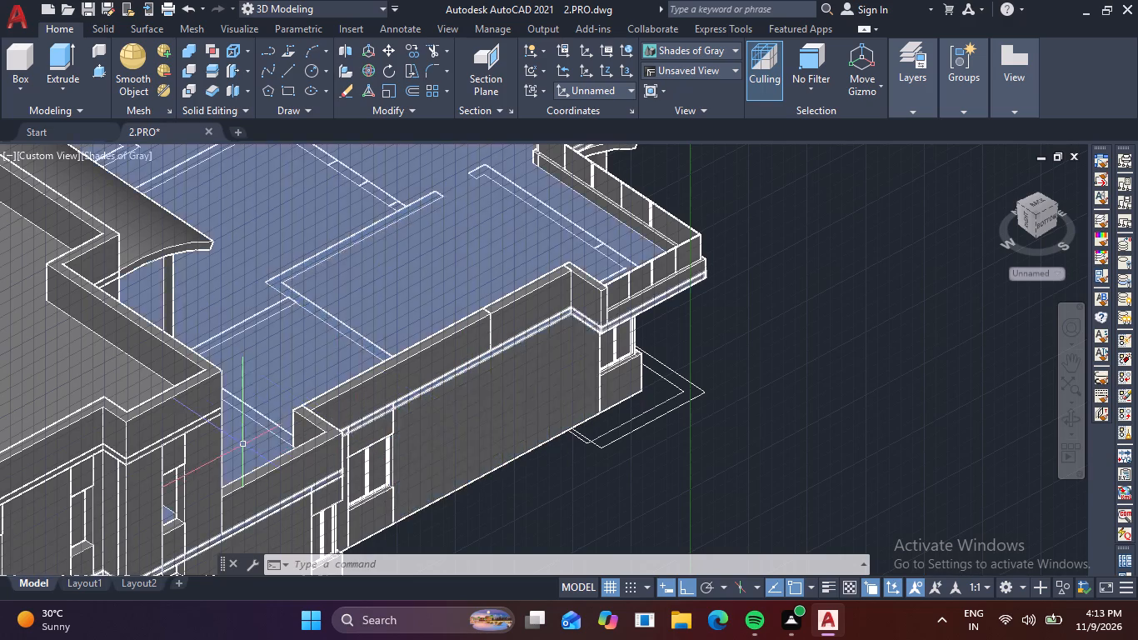
middle_drag(243, 445, 398, 357)
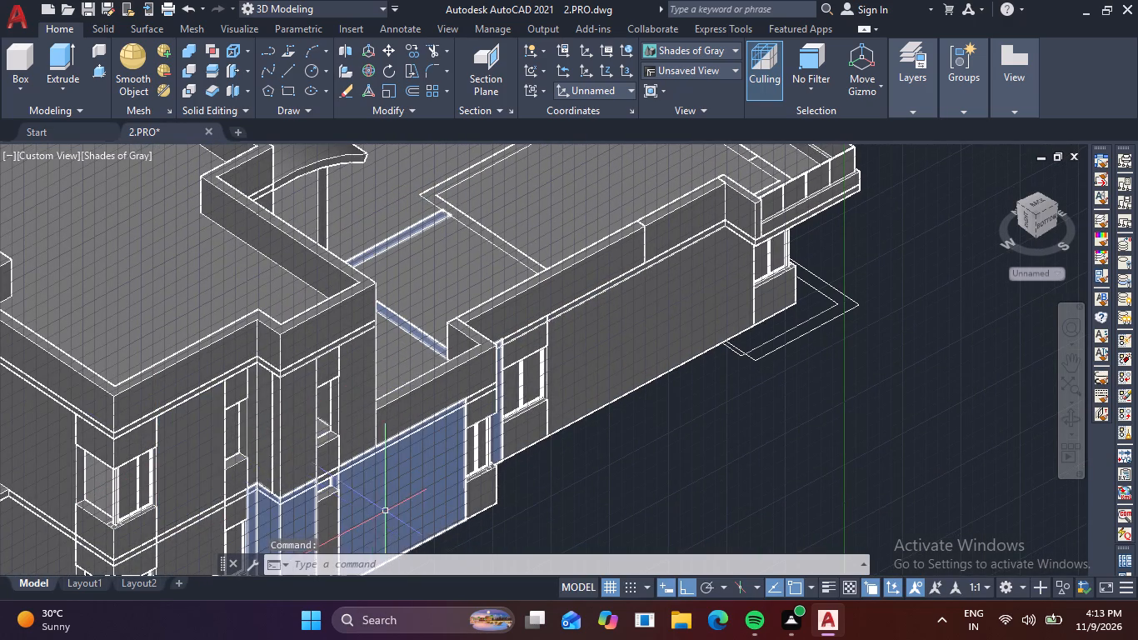
shift+middle_drag(375, 518, 308, 504)
middle_drag(117, 282, 262, 392)
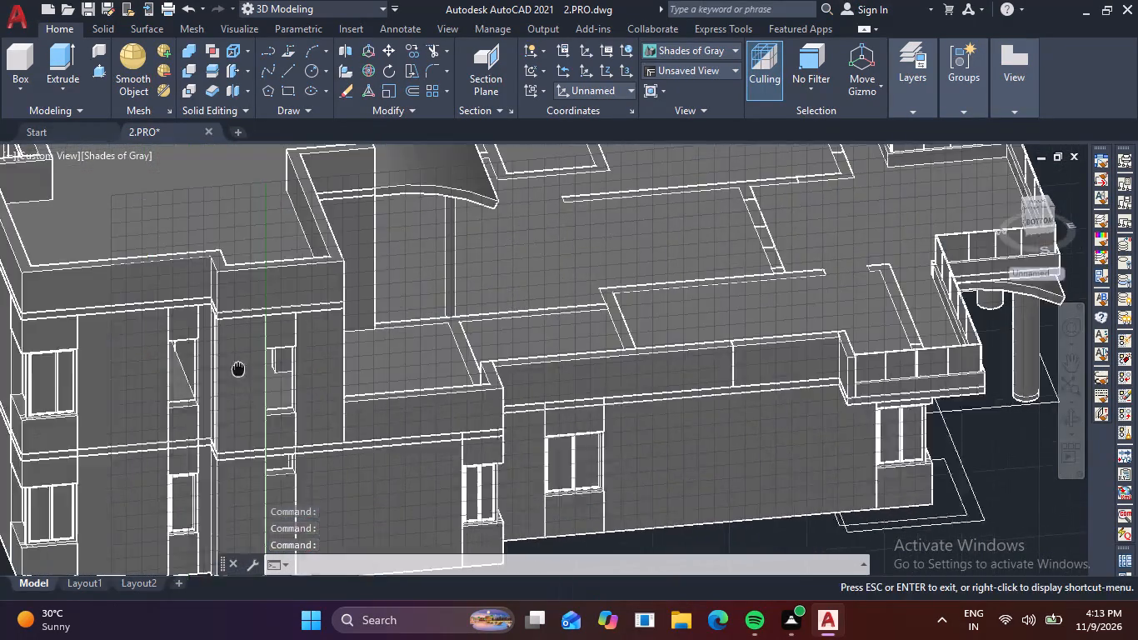
middle_drag(262, 392, 262, 394)
scroll(262, 394, up, 1)
scroll(156, 328, up, 4)
middle_drag(296, 430, 277, 289)
scroll(374, 359, up, 3)
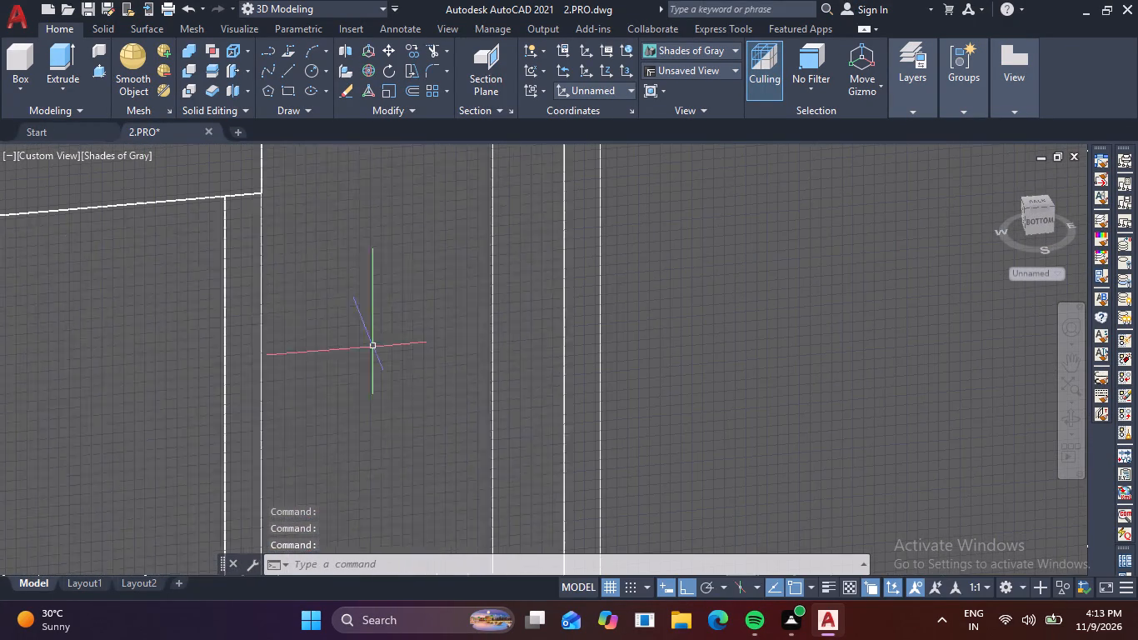
middle_drag(375, 342, 568, 414)
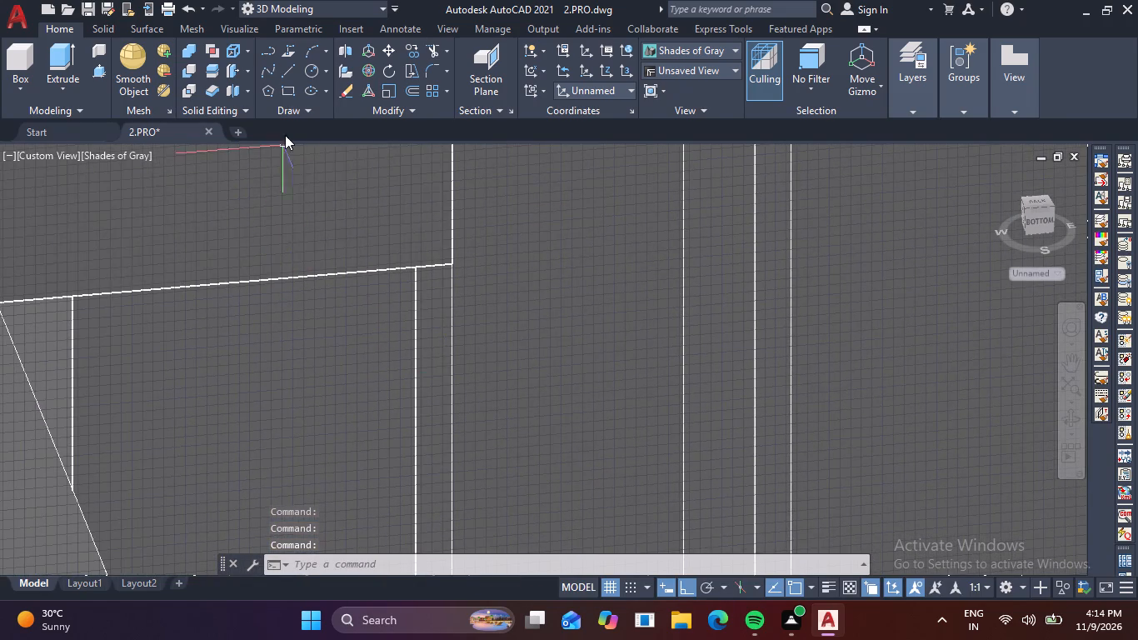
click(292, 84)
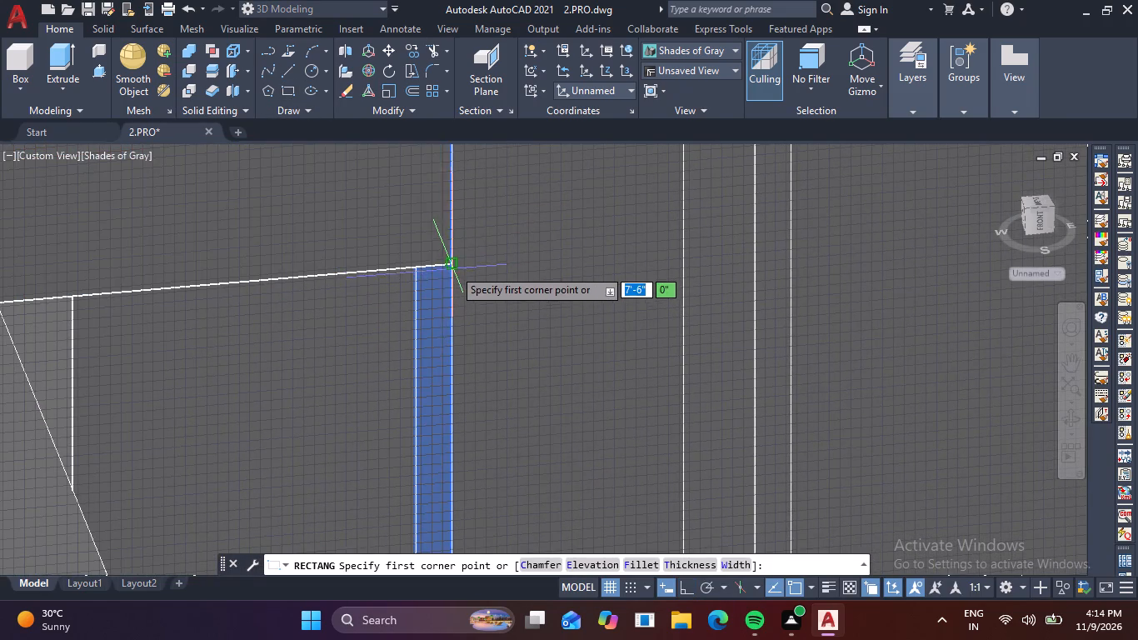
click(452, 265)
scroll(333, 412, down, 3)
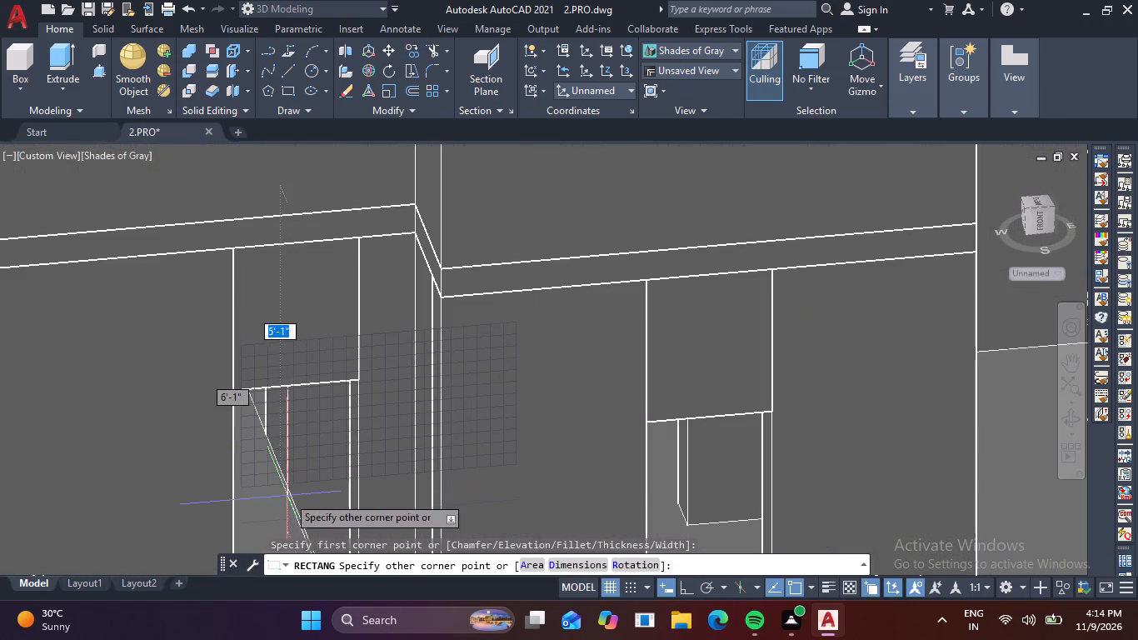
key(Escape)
Draw a 2' by 5'-1" rectangle across the narrow upper-floor opening, from its top corner to the diagonally opposite sill corner.
key(space)
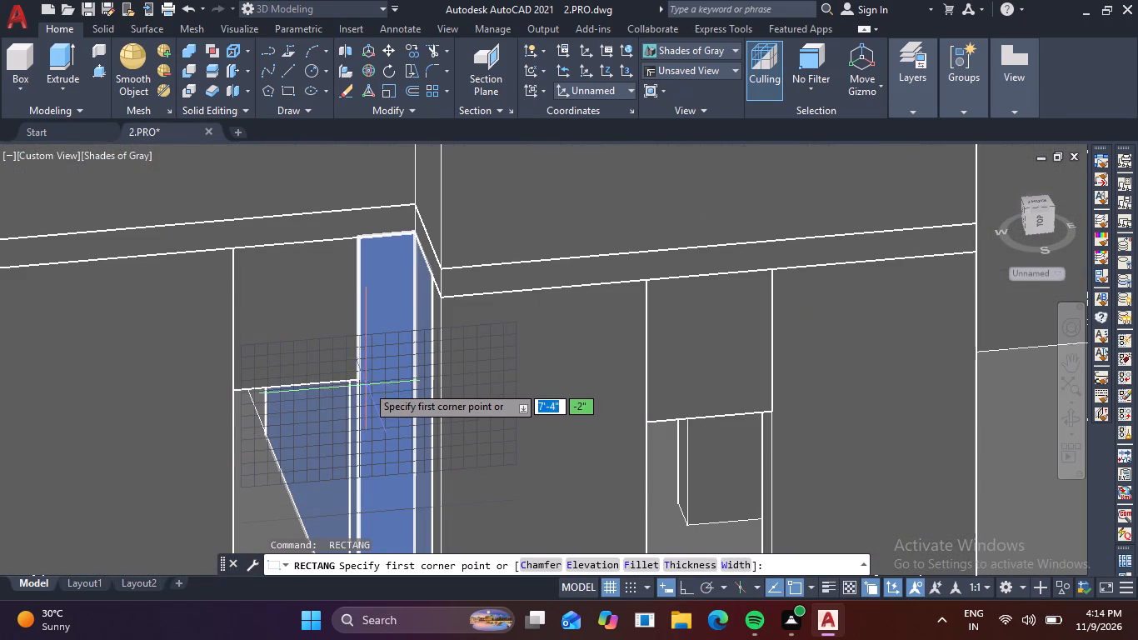
click(359, 381)
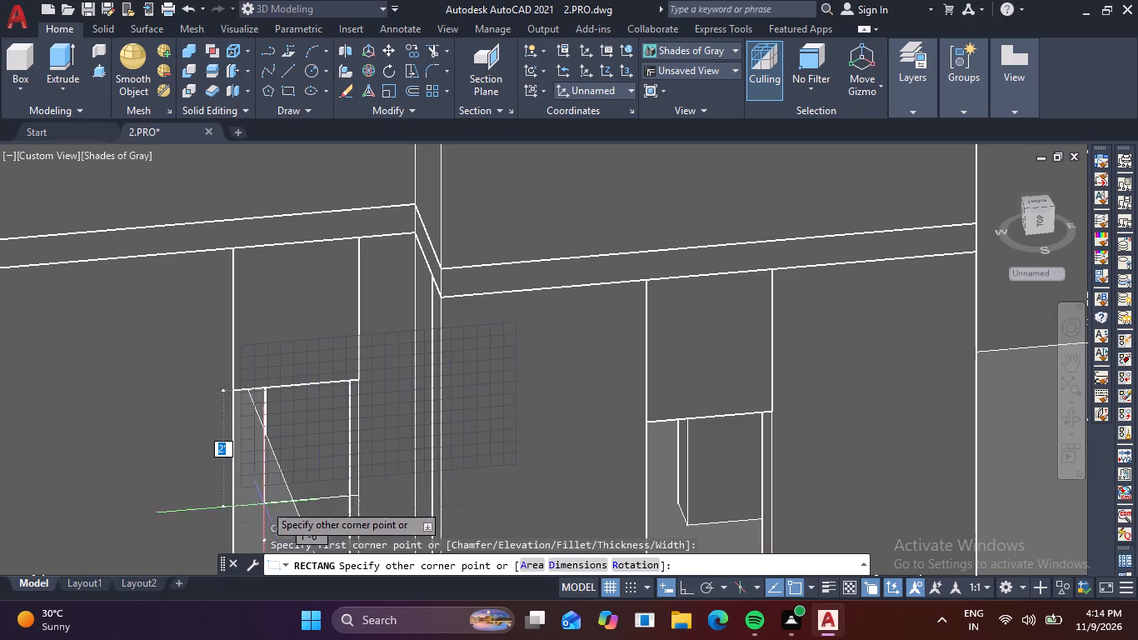
scroll(264, 502, down, 3)
middle_drag(264, 500, 294, 360)
scroll(273, 416, up, 4)
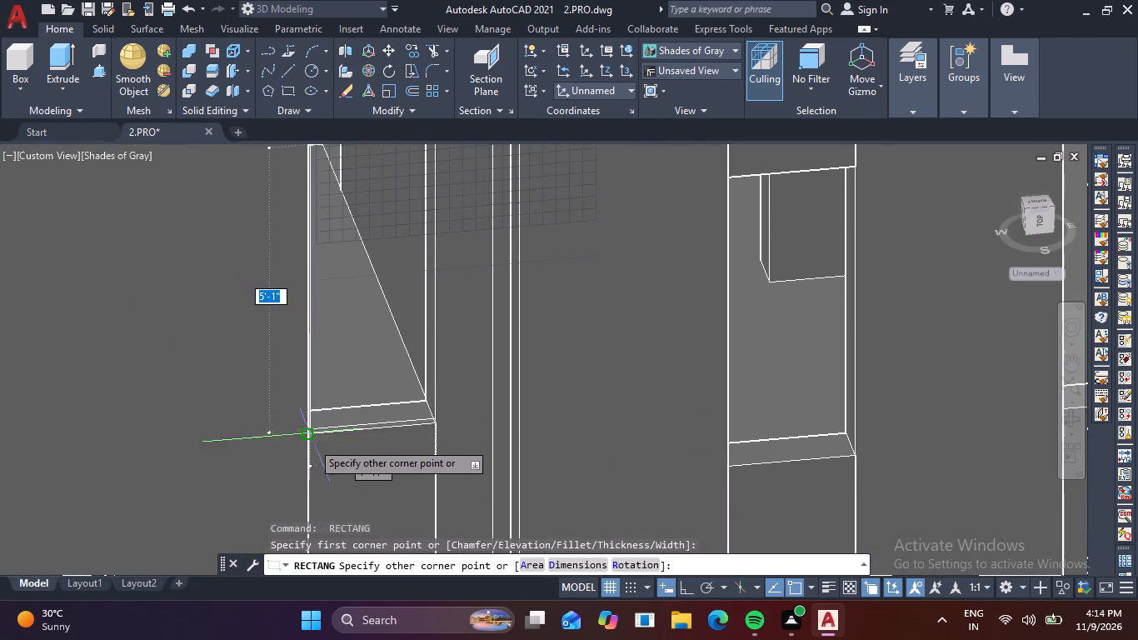
scroll(308, 435, up, 3)
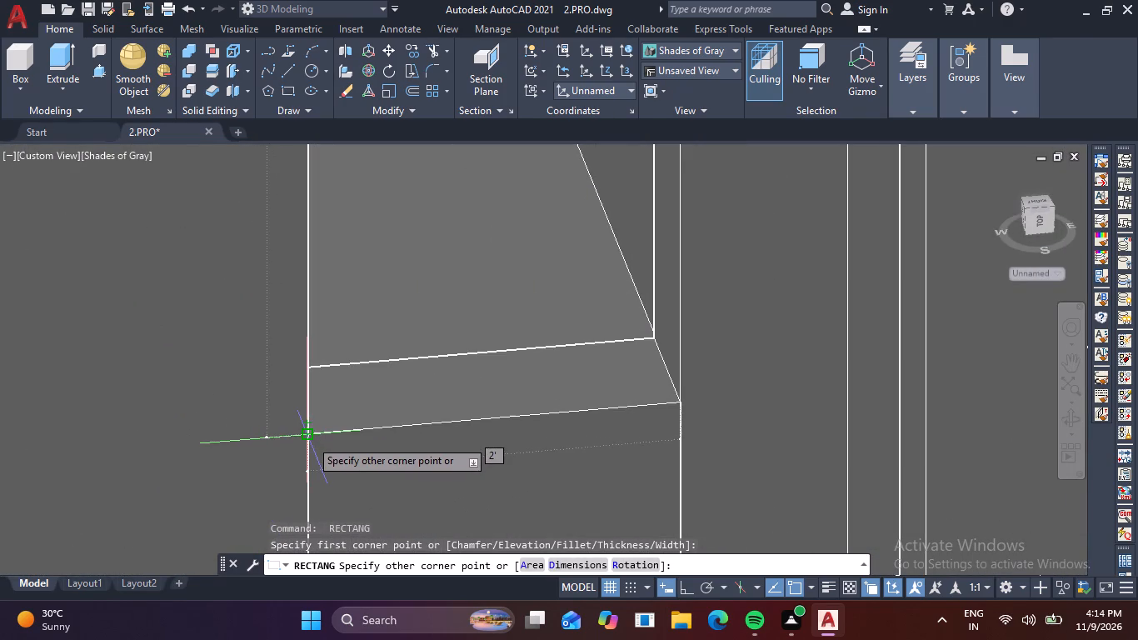
click(310, 439)
Move the opening's rectangle straight out of the wall, perpendicular to the facade, into the empty space in front of the house.
click(455, 422)
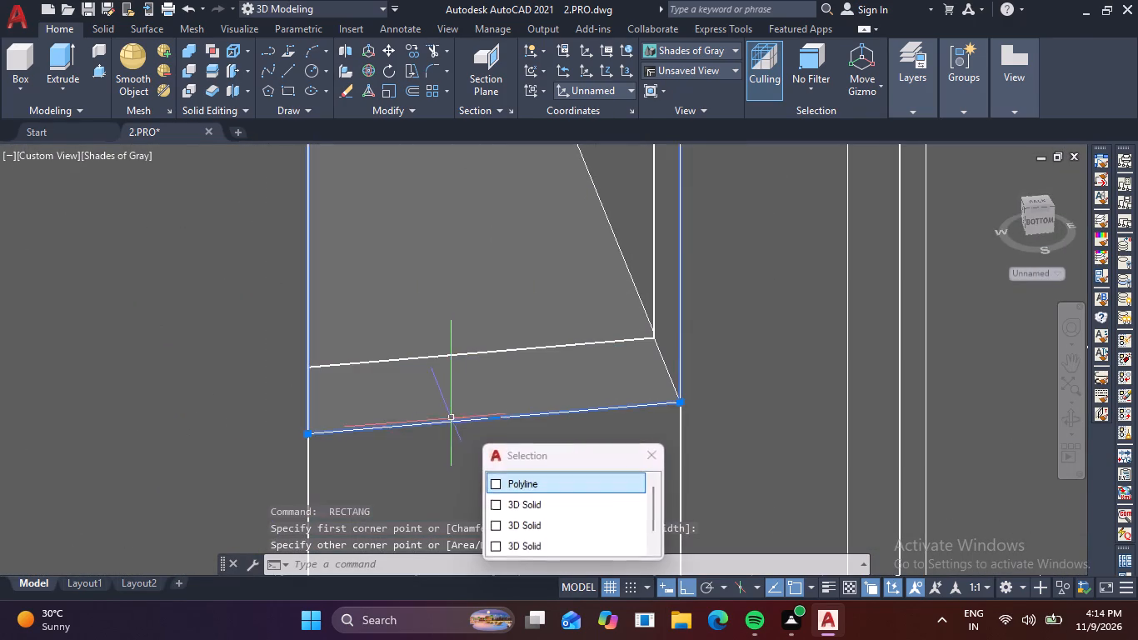
scroll(445, 379, down, 3)
middle_drag(446, 377, 446, 506)
scroll(466, 343, up, 3)
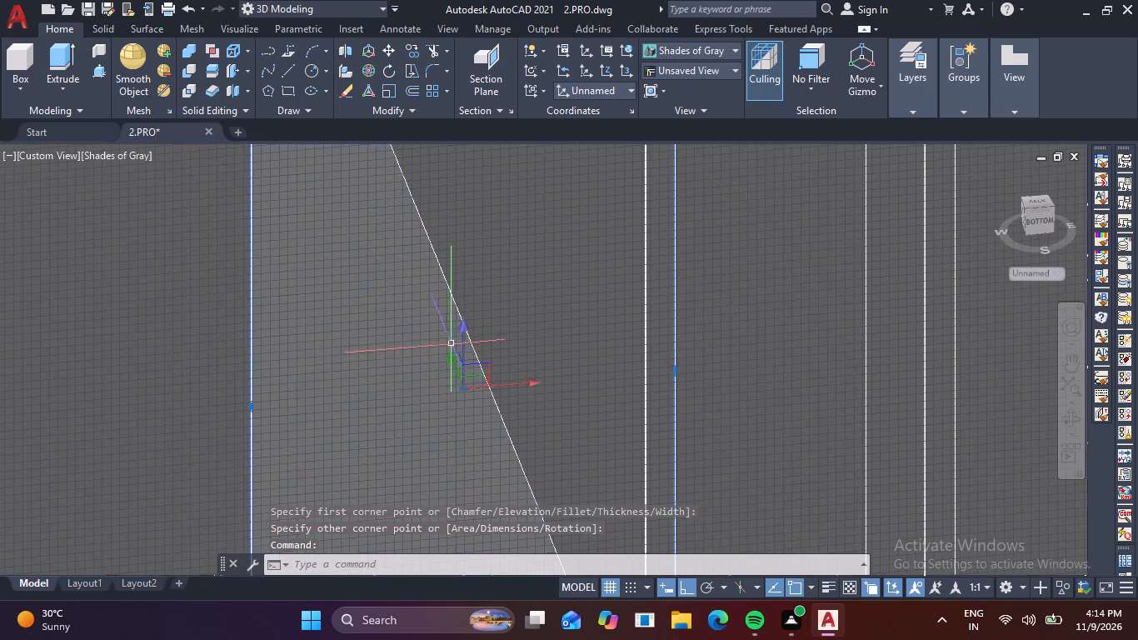
drag(451, 360, 464, 388)
scroll(492, 468, down, 5)
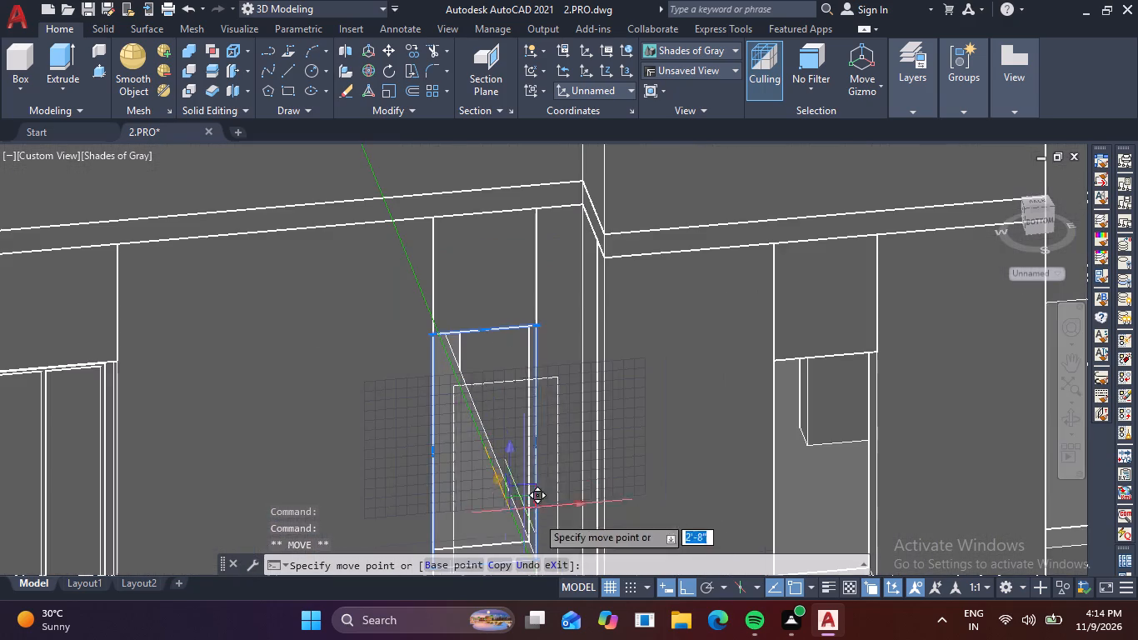
middle_drag(563, 528, 406, 344)
scroll(367, 222, down, 4)
scroll(516, 468, down, 1)
middle_drag(524, 499, 423, 243)
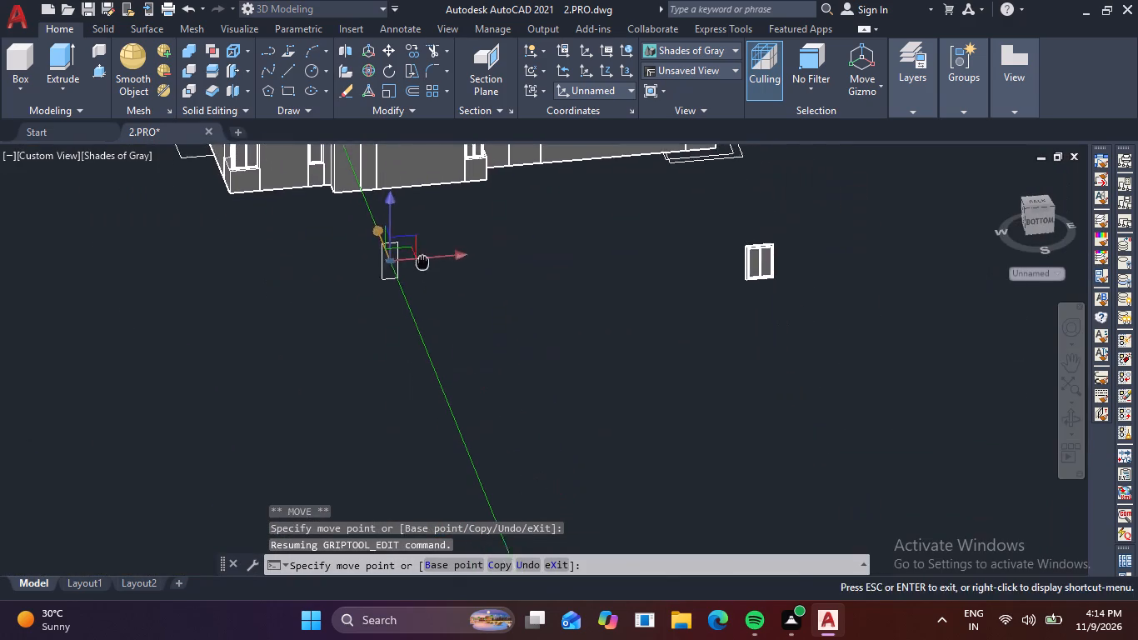
middle_drag(423, 243, 423, 242)
click(422, 313)
scroll(418, 315, up, 9)
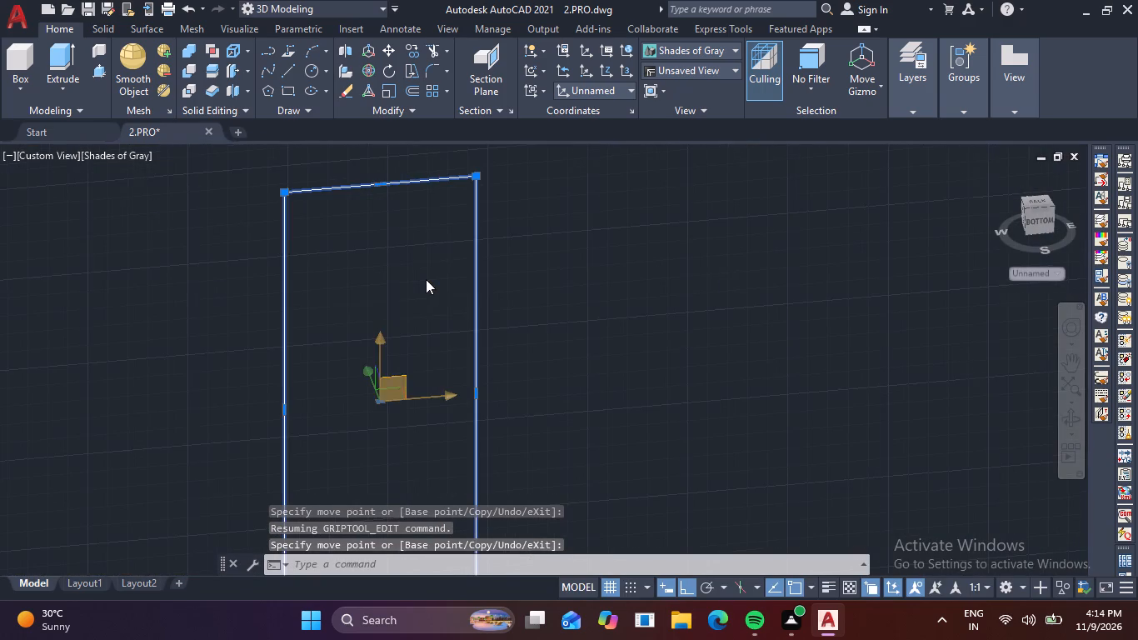
middle_drag(442, 314, 457, 222)
key(Escape)
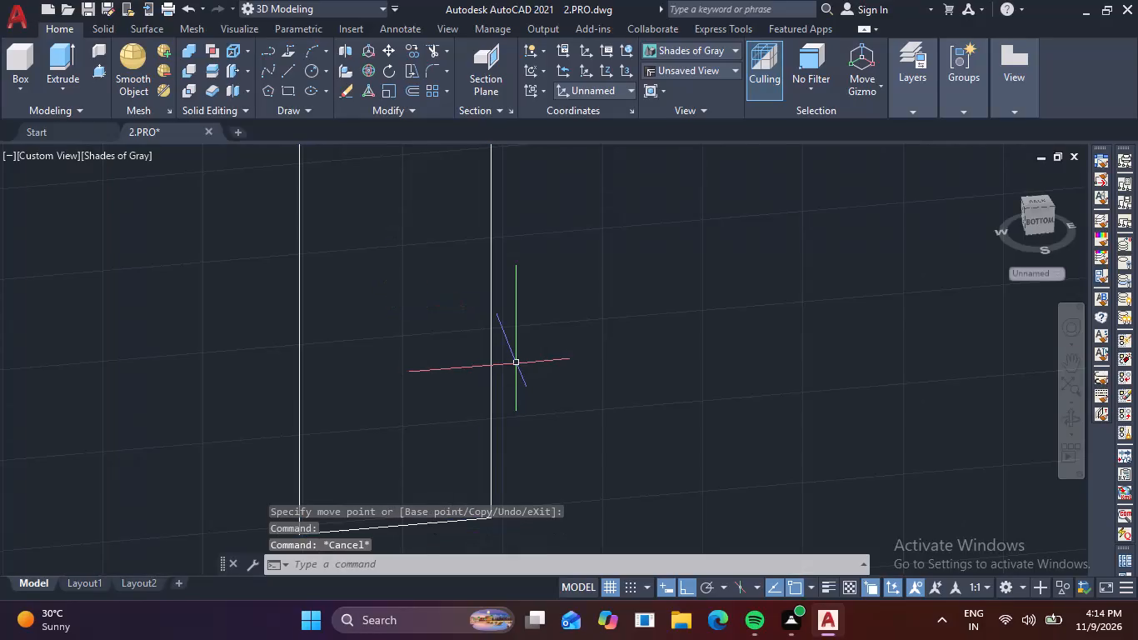
Offset the rectangle 2" inward, and offset the resulting inner rectangle a further 1" inward for the window frame outlines.
key(o)
key(space)
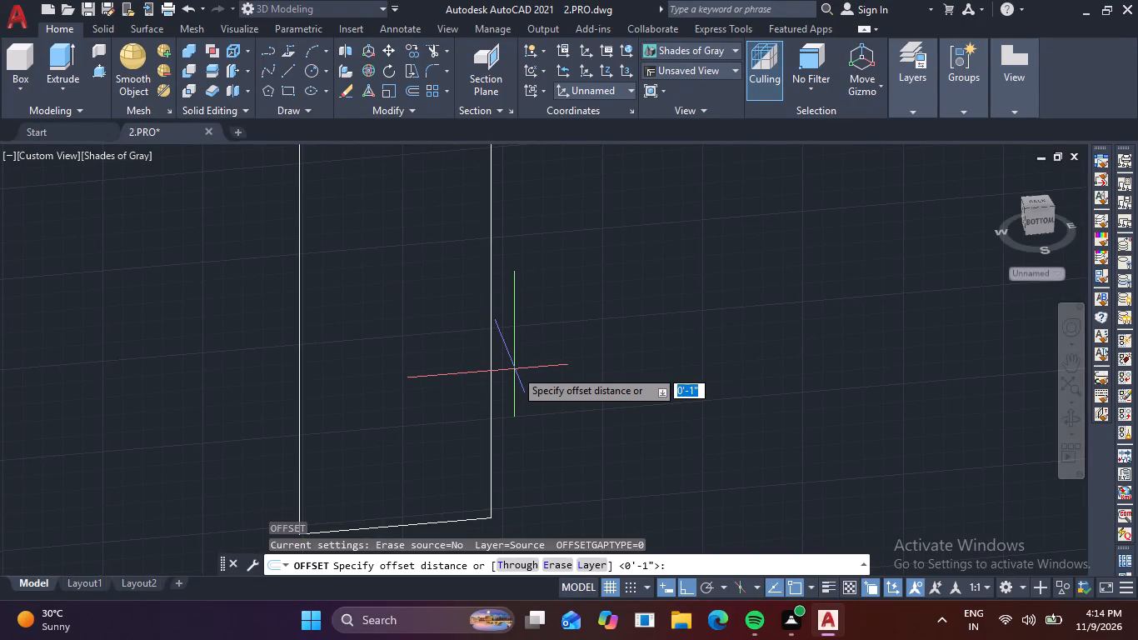
key(2)
key(space)
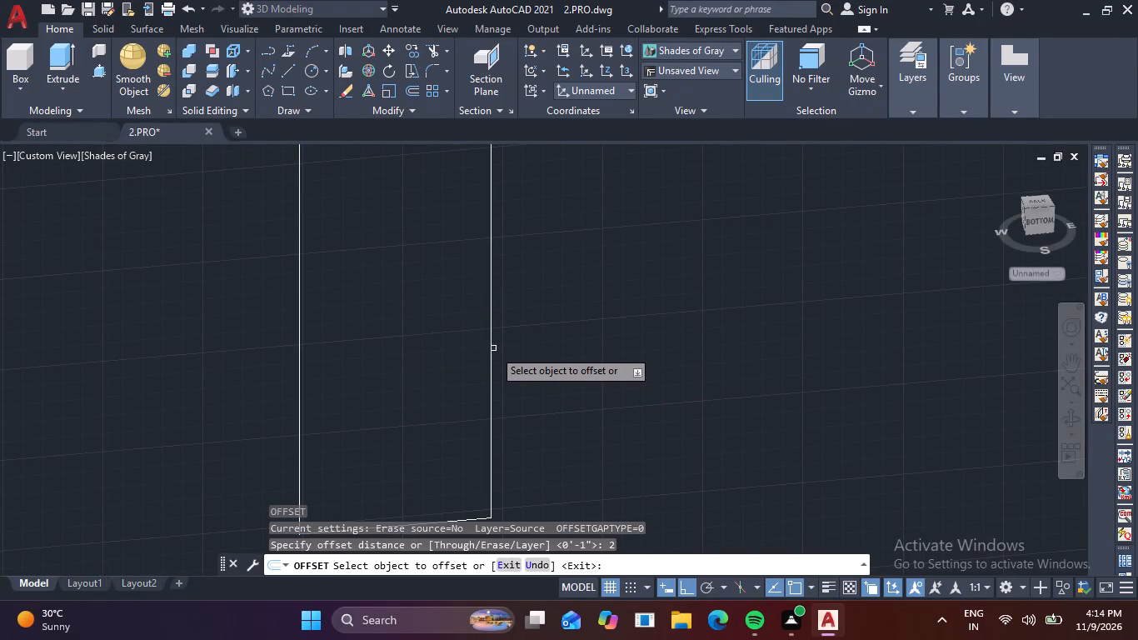
click(494, 347)
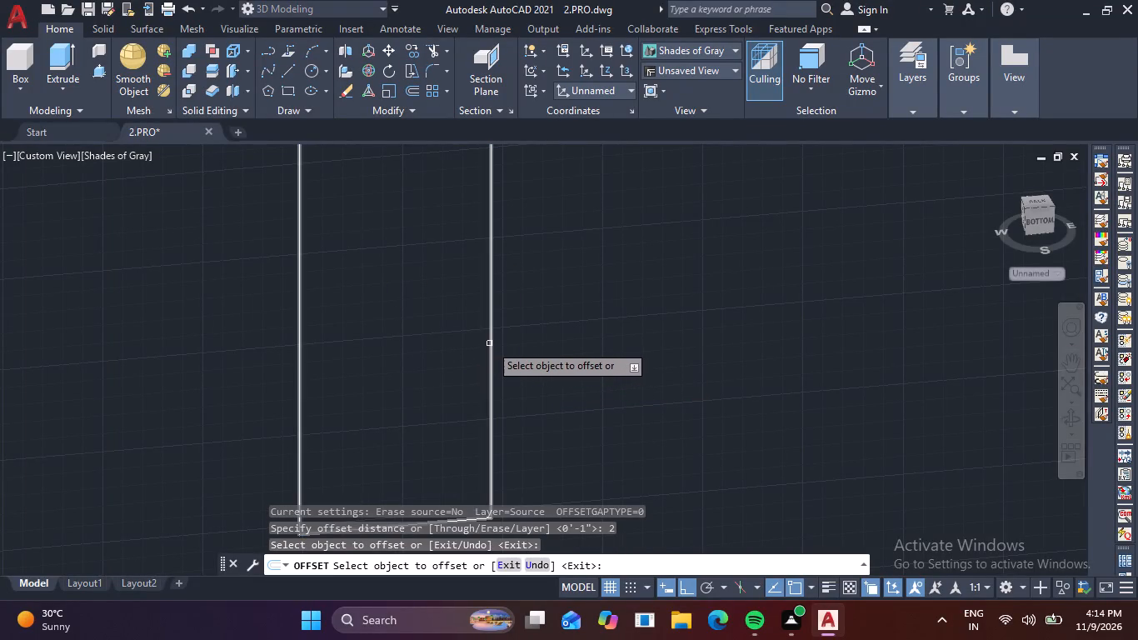
click(490, 344)
click(442, 367)
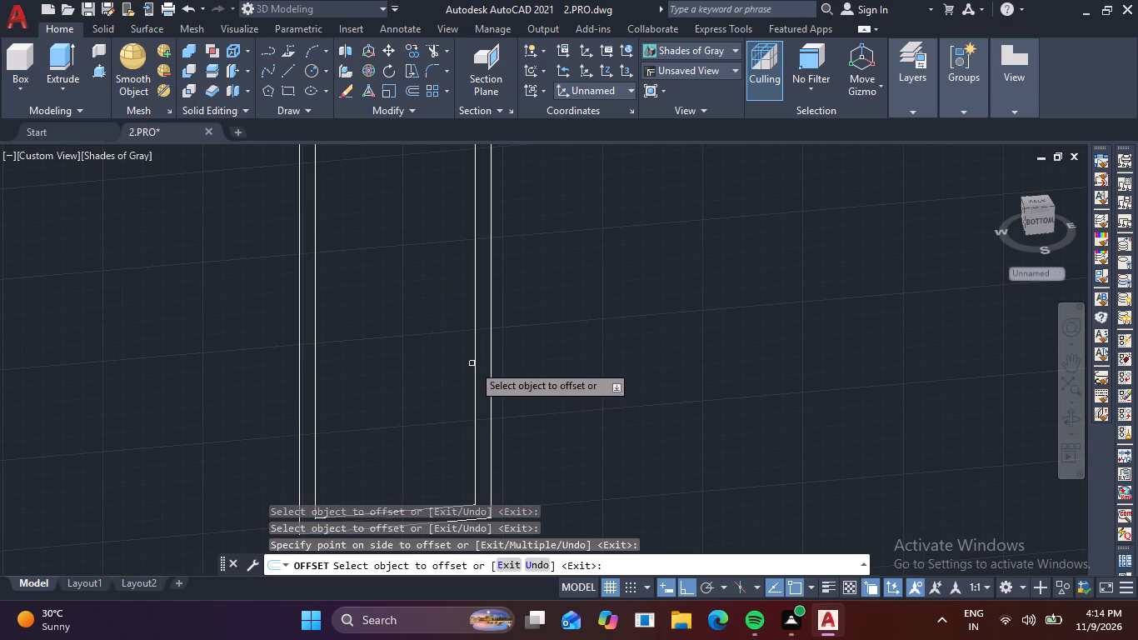
click(477, 373)
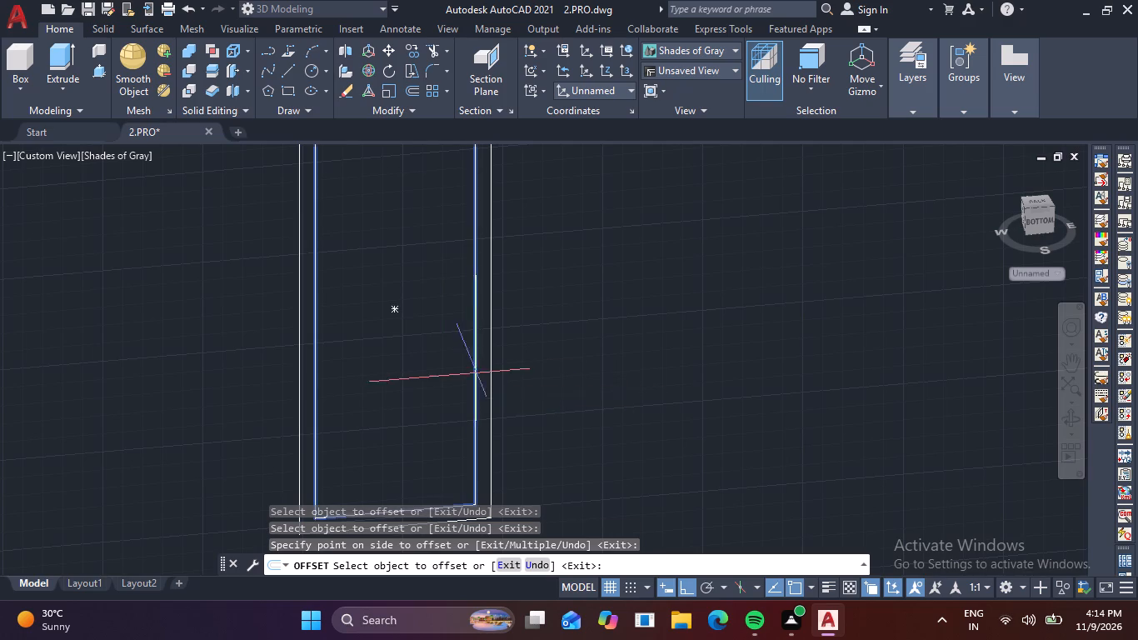
text(1)
key(space)
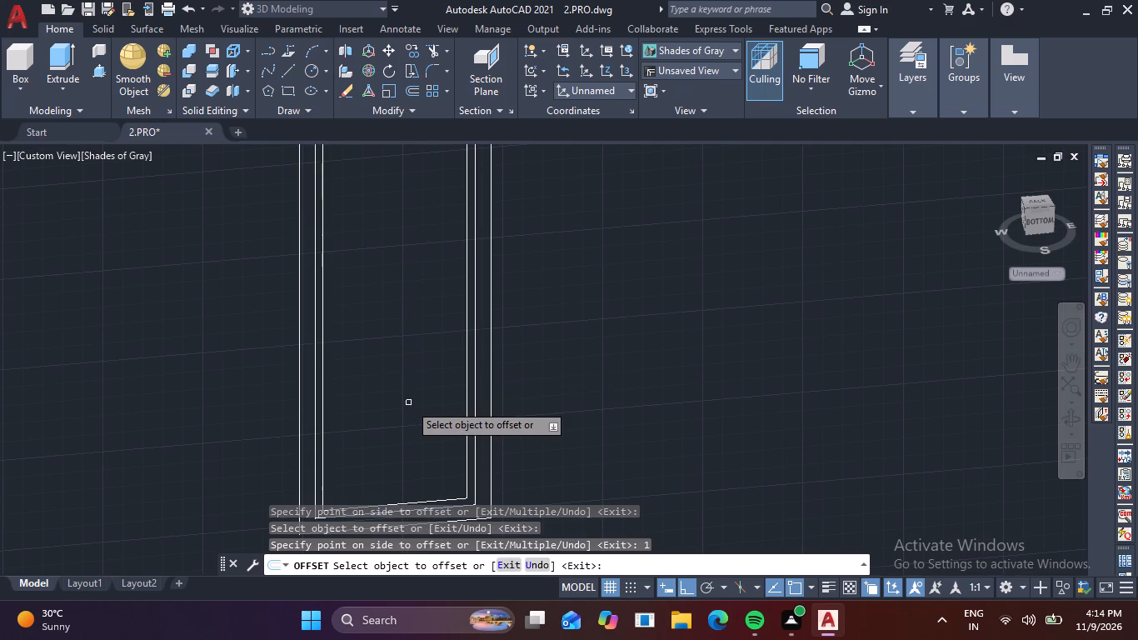
key(Escape)
Set the UCS origin at the outer rectangle's top corner with the Z axis perpendicular to the rectangle, pointing away from the house.
scroll(462, 347, down, 2)
middle_drag(446, 352, 416, 430)
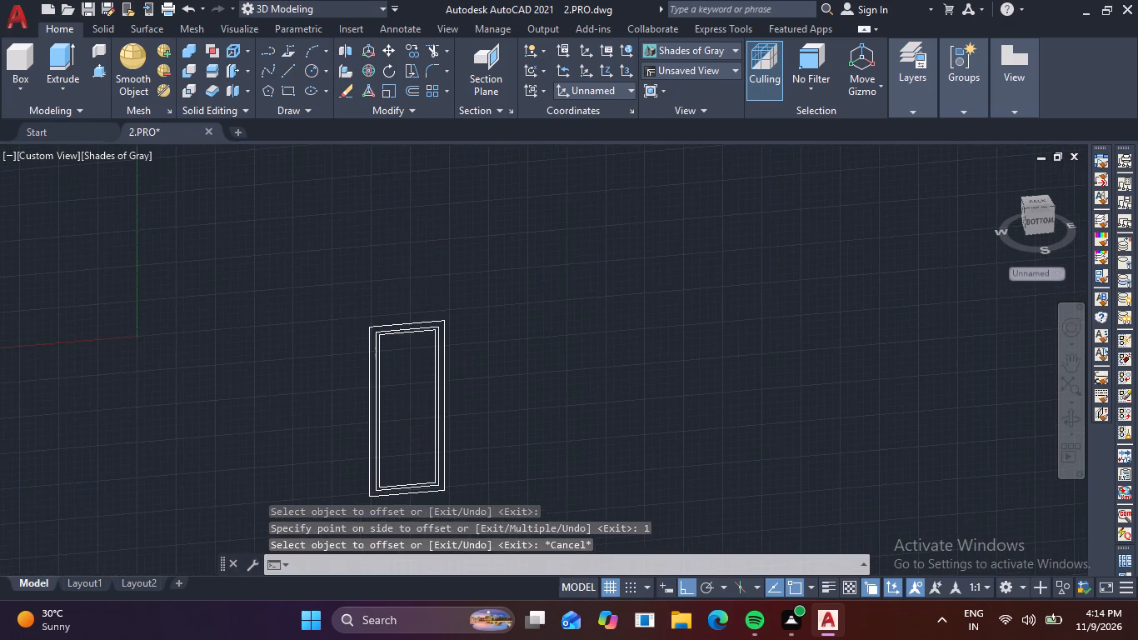
scroll(400, 299, up, 2)
middle_drag(430, 346, 407, 256)
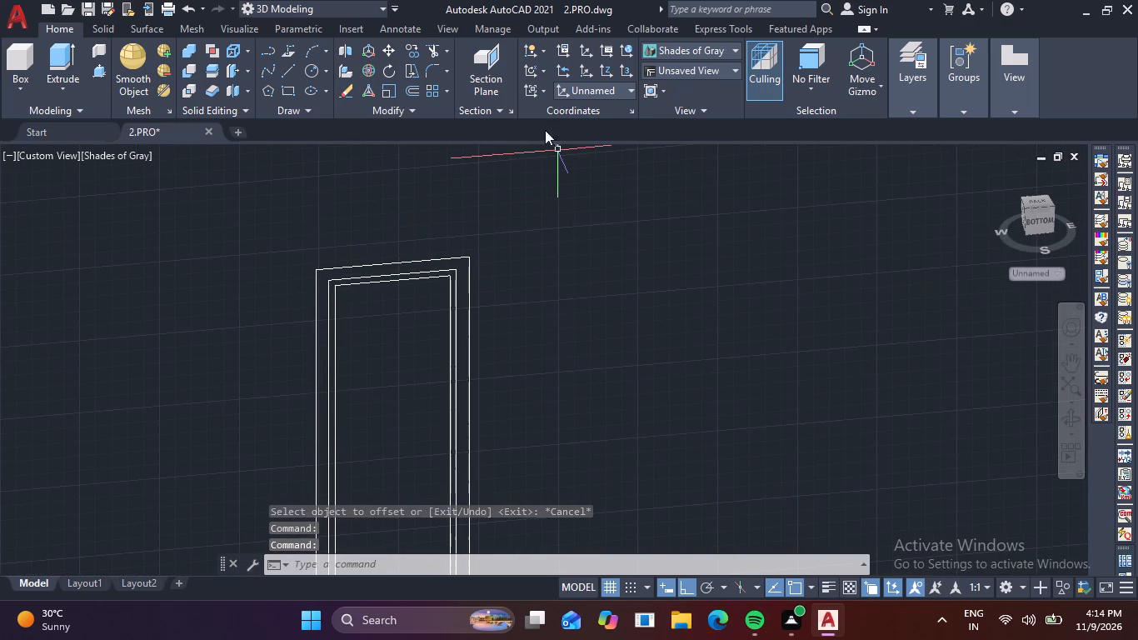
click(616, 69)
click(605, 66)
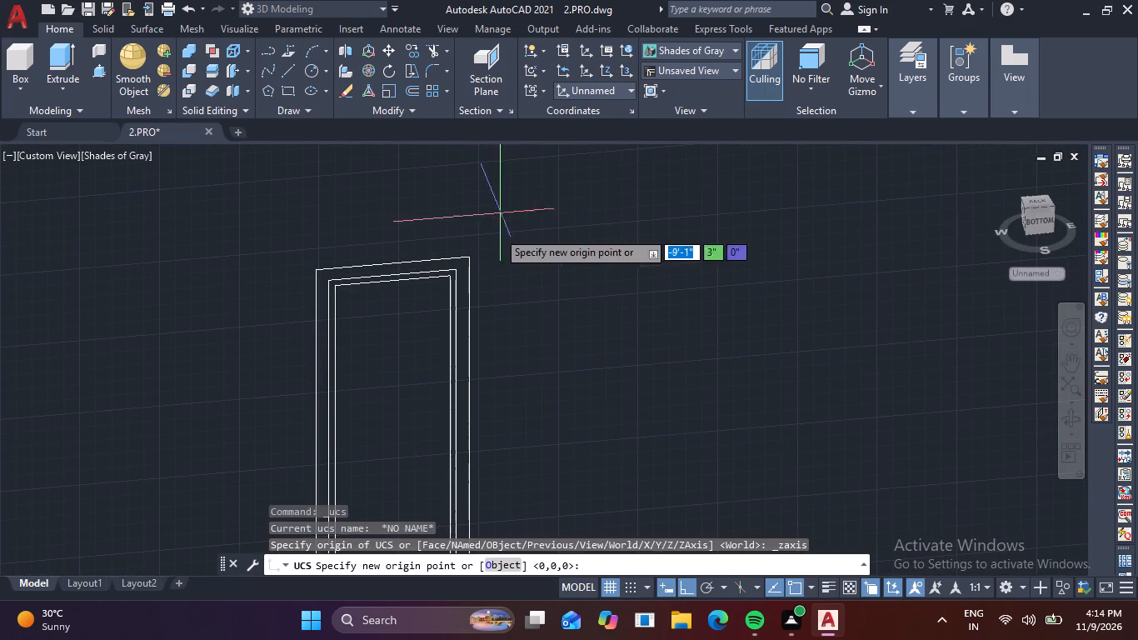
scroll(487, 271, up, 3)
click(436, 230)
scroll(444, 226, down, 2)
middle_drag(499, 244, 523, 247)
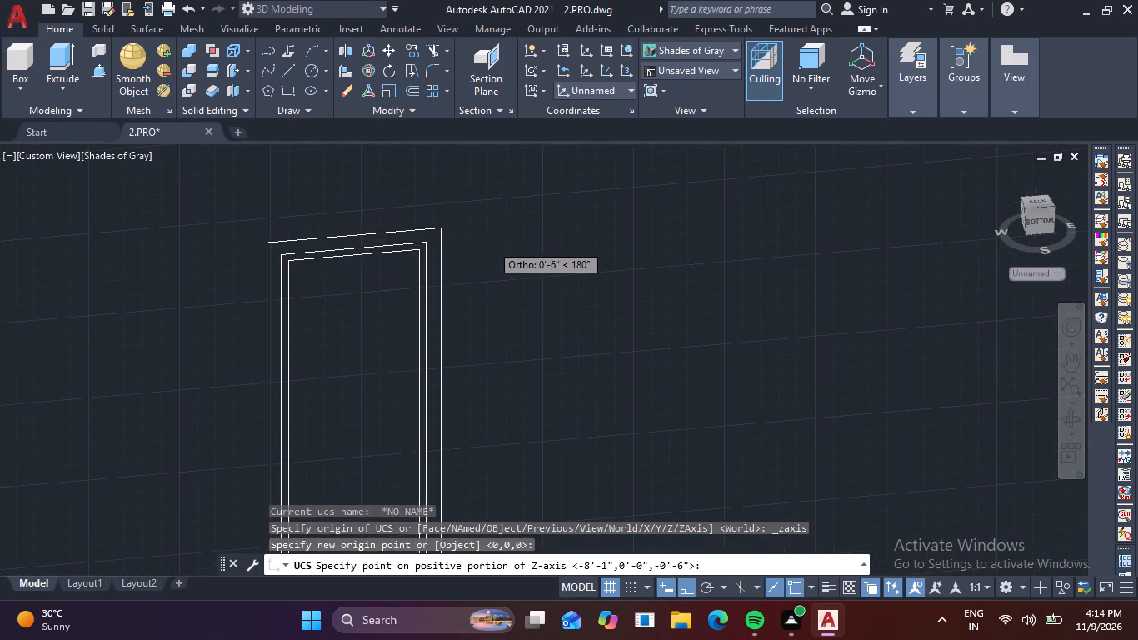
middle_drag(523, 247, 560, 253)
click(156, 258)
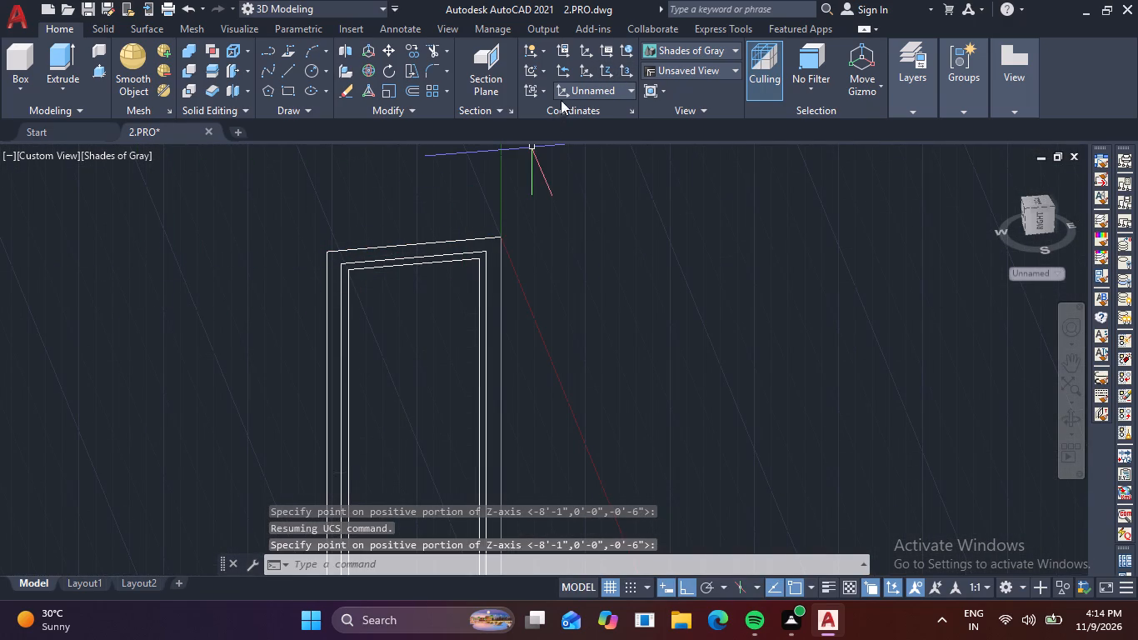
click(606, 67)
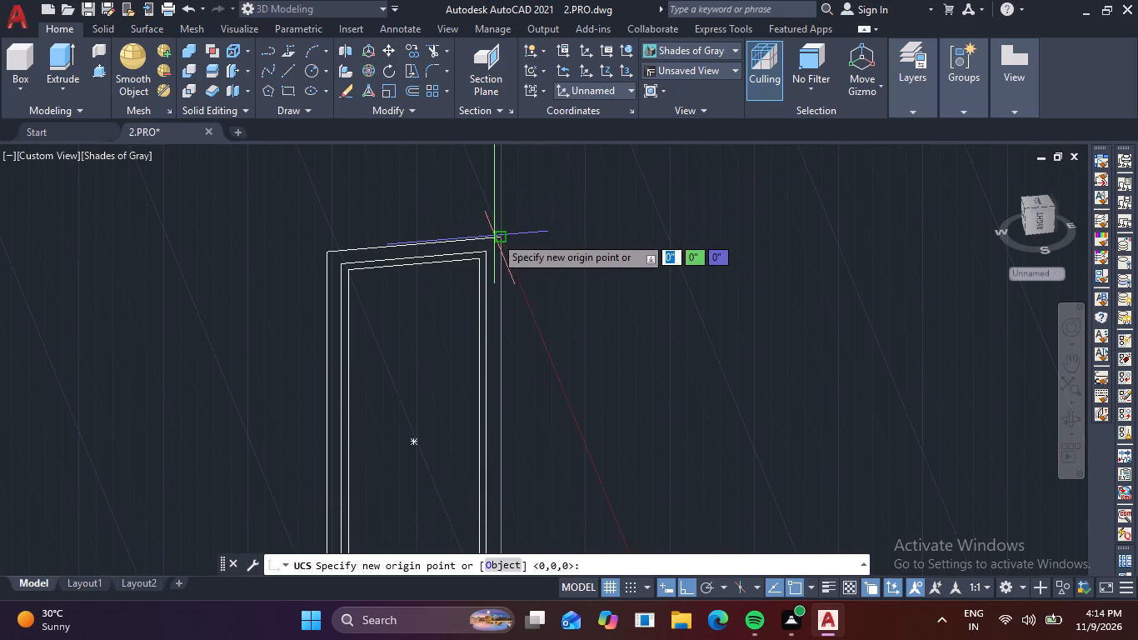
click(495, 236)
click(569, 392)
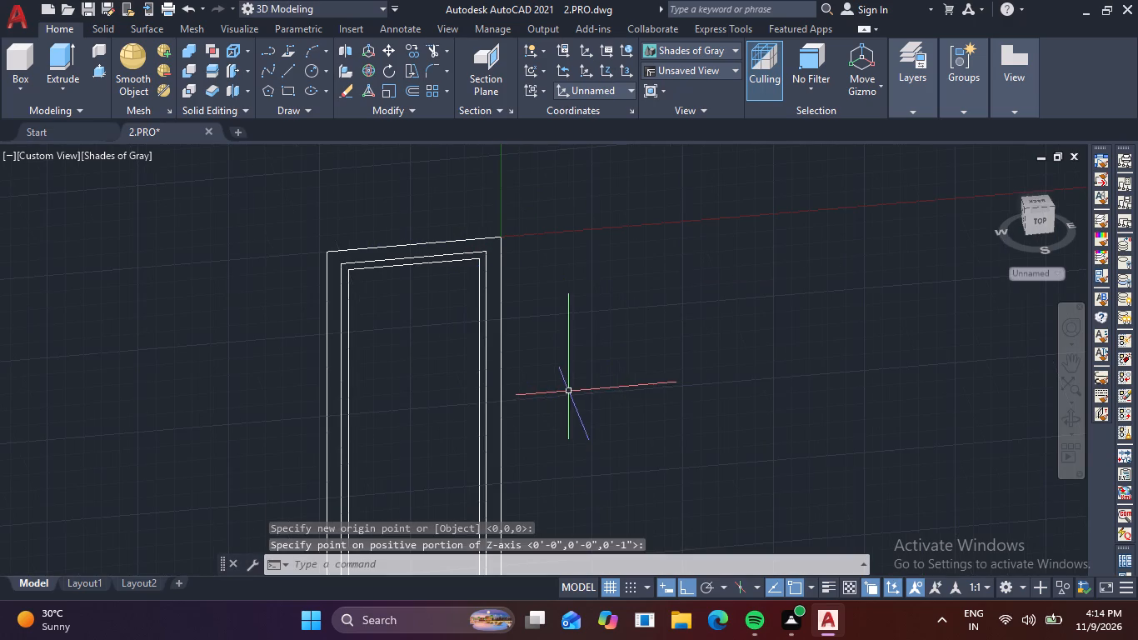
scroll(512, 317, down, 1)
middle_drag(513, 316, 591, 228)
scroll(513, 260, up, 2)
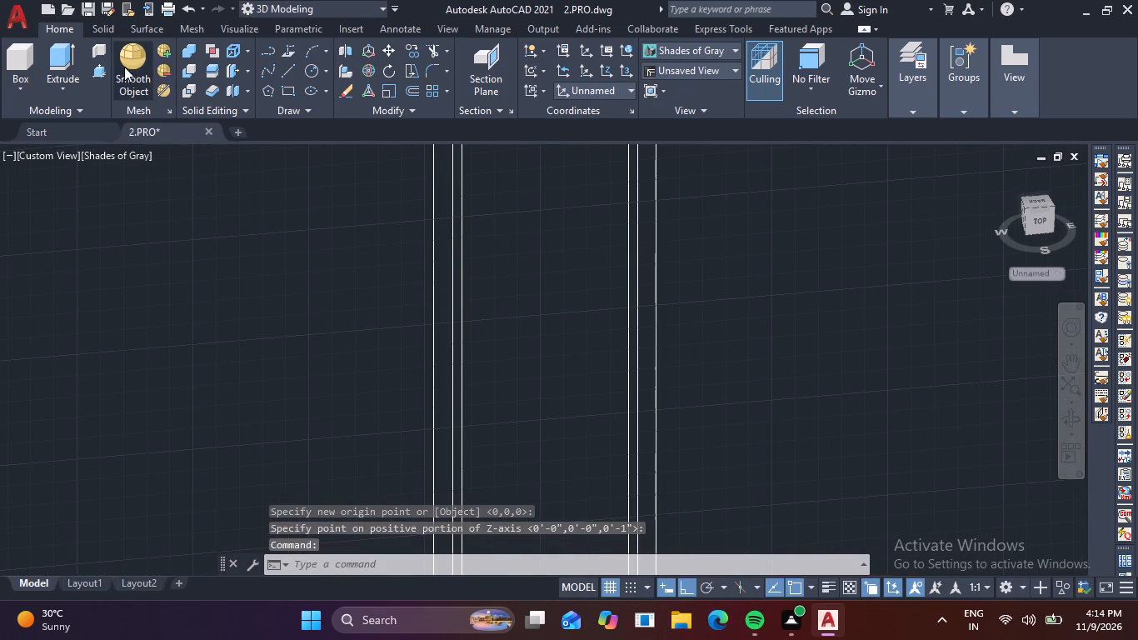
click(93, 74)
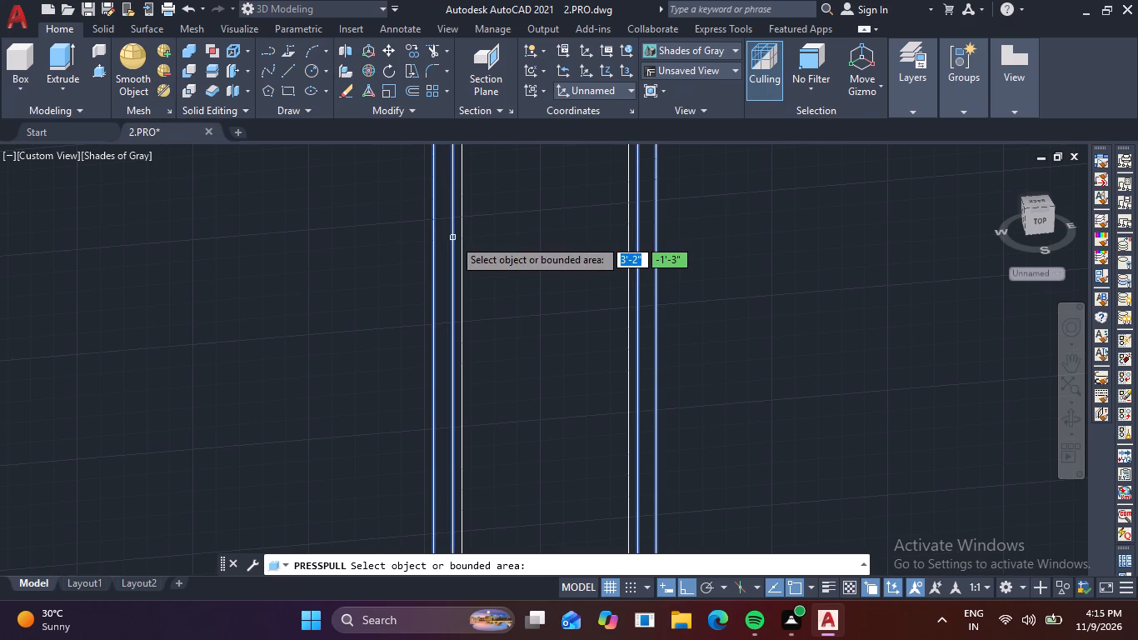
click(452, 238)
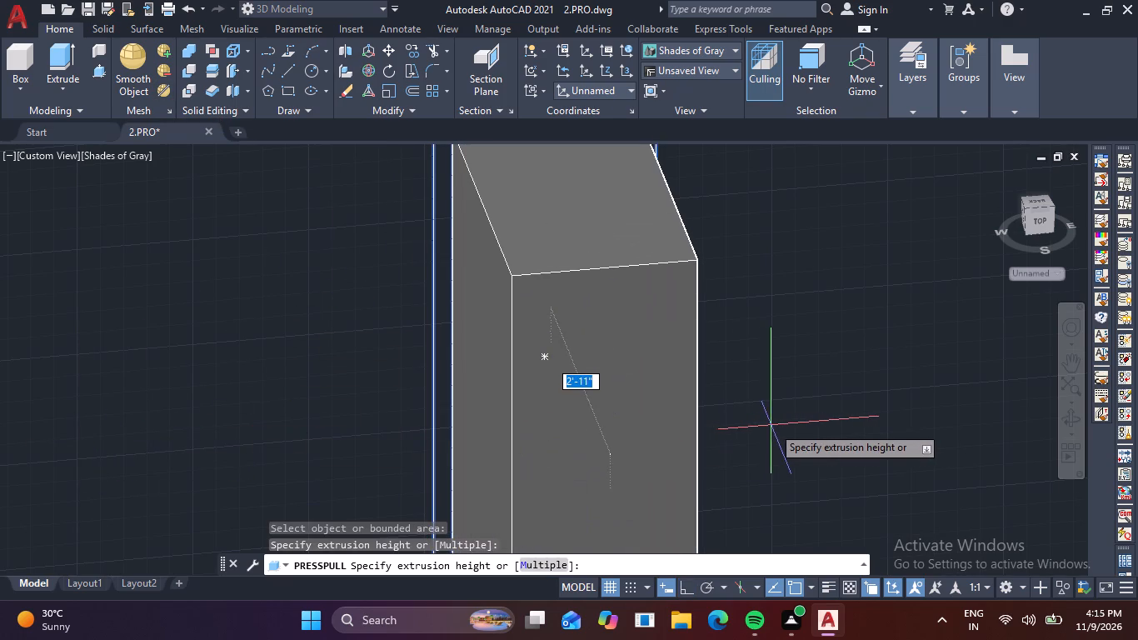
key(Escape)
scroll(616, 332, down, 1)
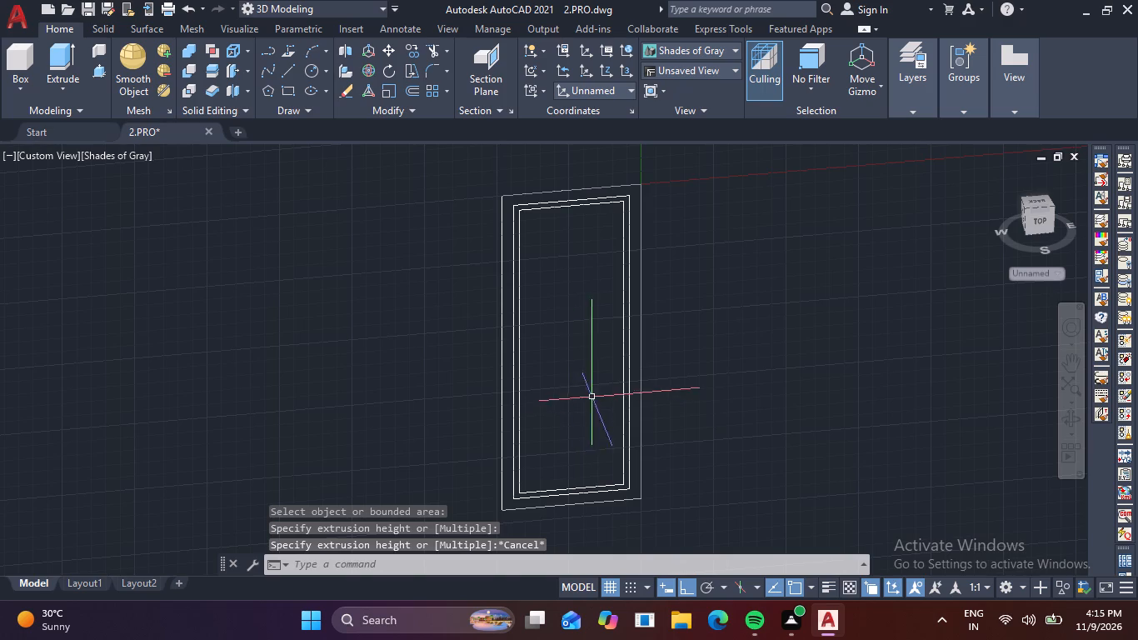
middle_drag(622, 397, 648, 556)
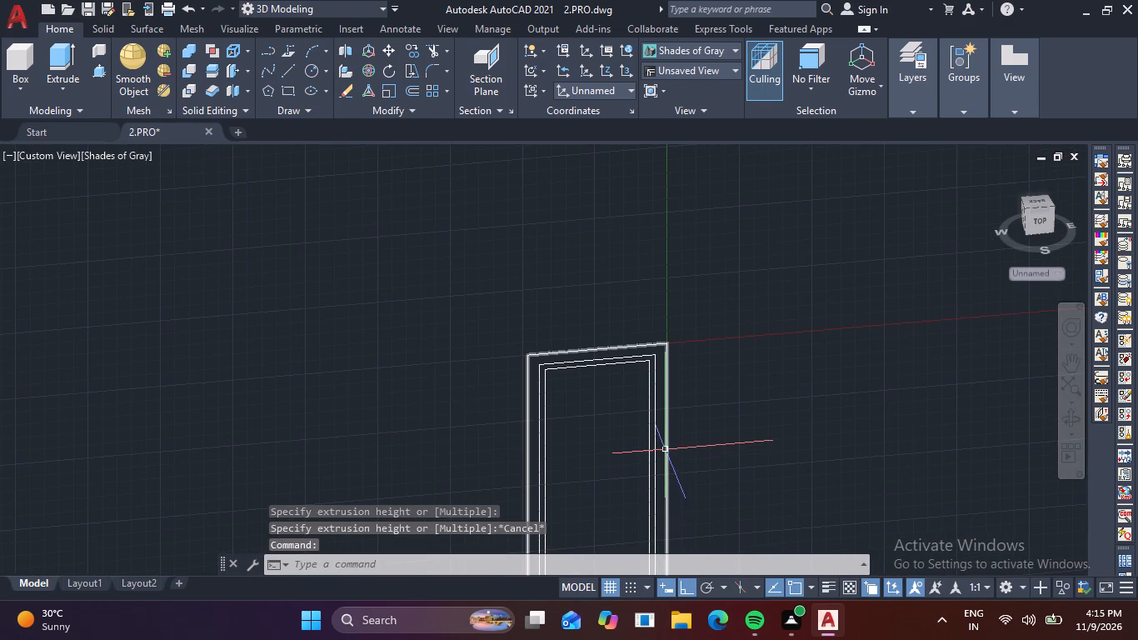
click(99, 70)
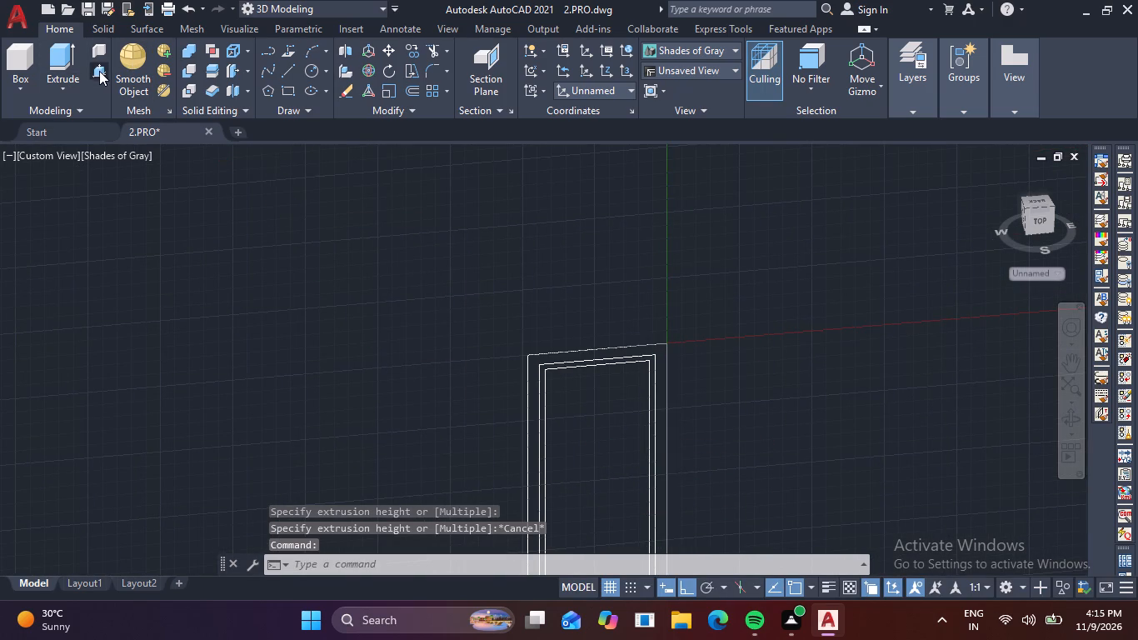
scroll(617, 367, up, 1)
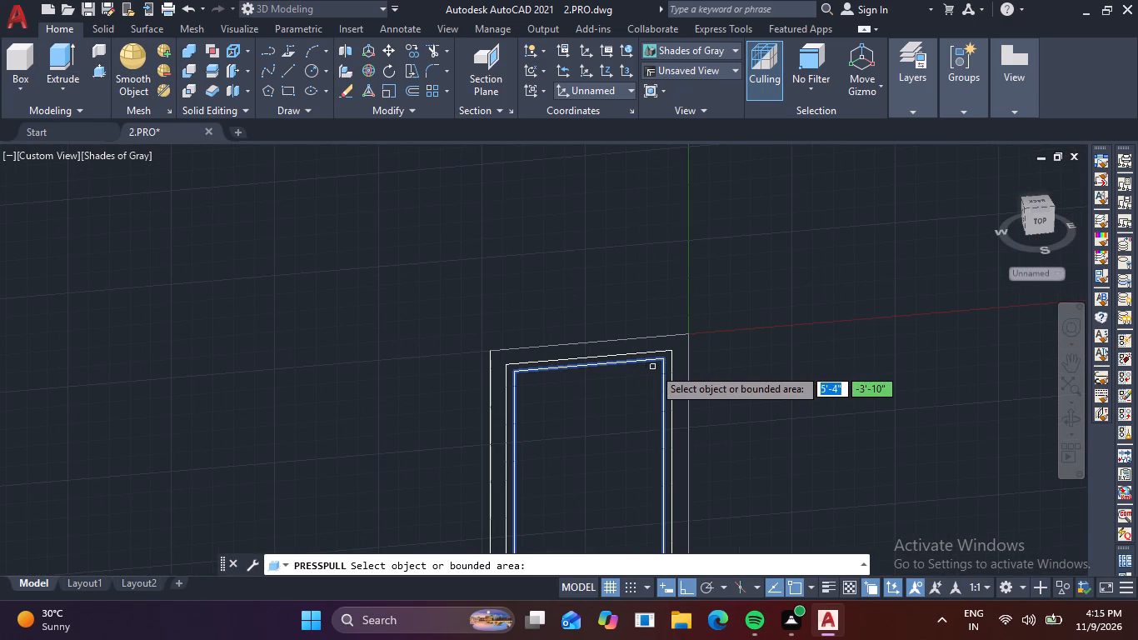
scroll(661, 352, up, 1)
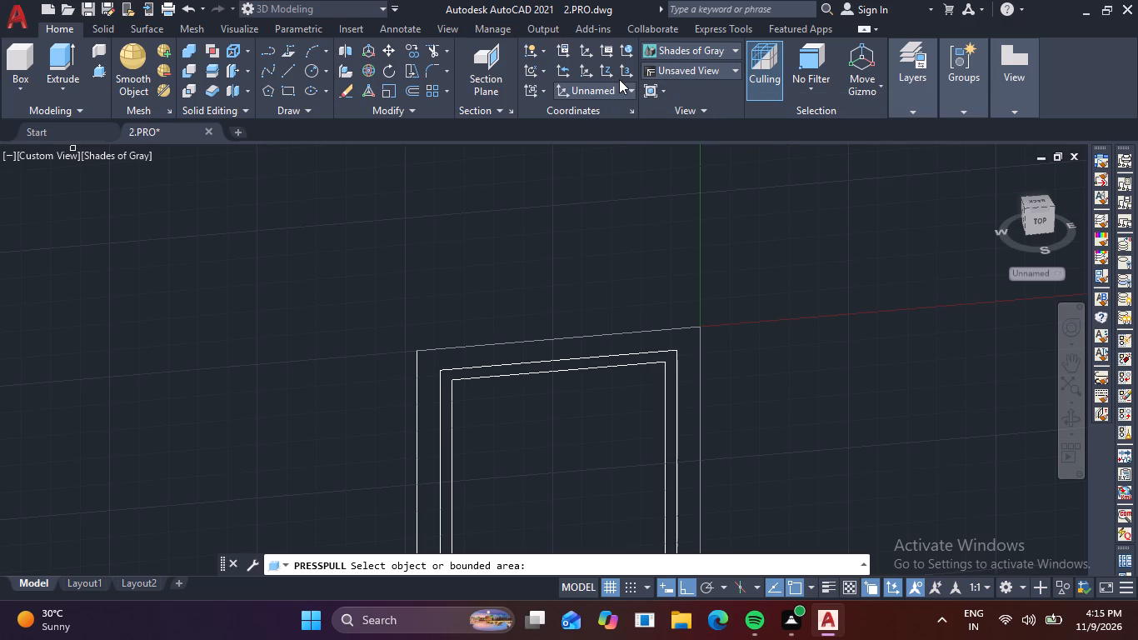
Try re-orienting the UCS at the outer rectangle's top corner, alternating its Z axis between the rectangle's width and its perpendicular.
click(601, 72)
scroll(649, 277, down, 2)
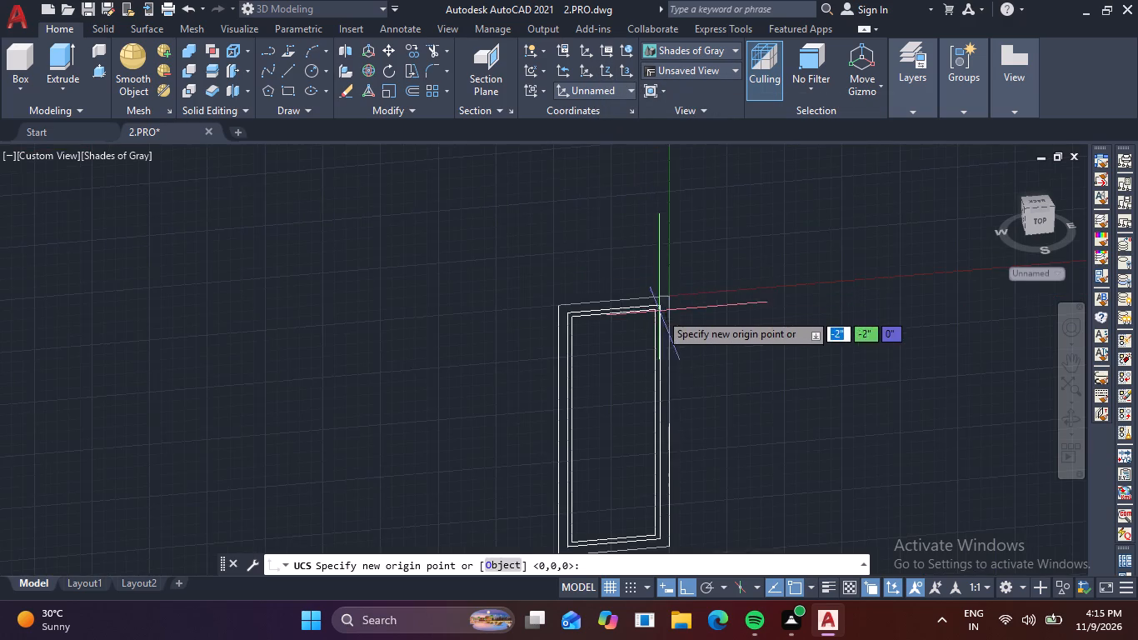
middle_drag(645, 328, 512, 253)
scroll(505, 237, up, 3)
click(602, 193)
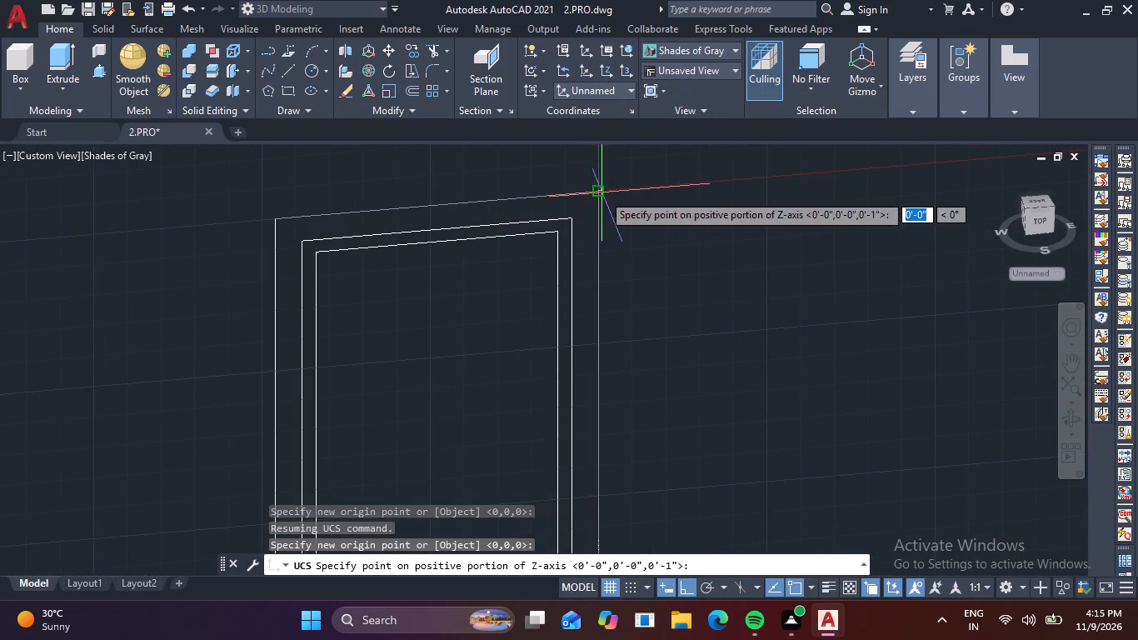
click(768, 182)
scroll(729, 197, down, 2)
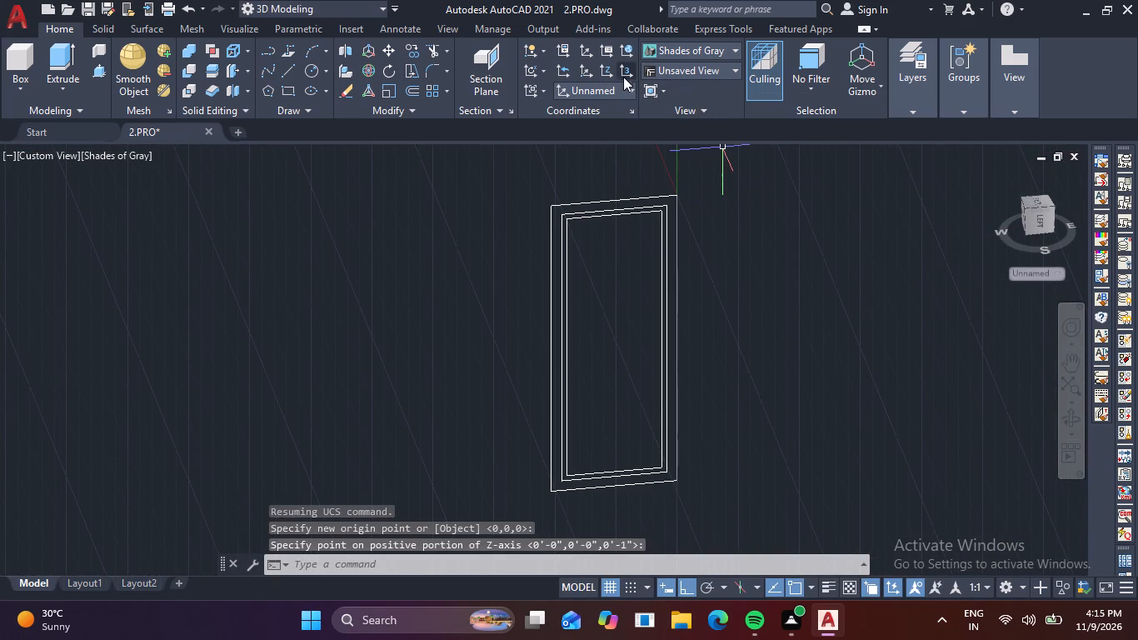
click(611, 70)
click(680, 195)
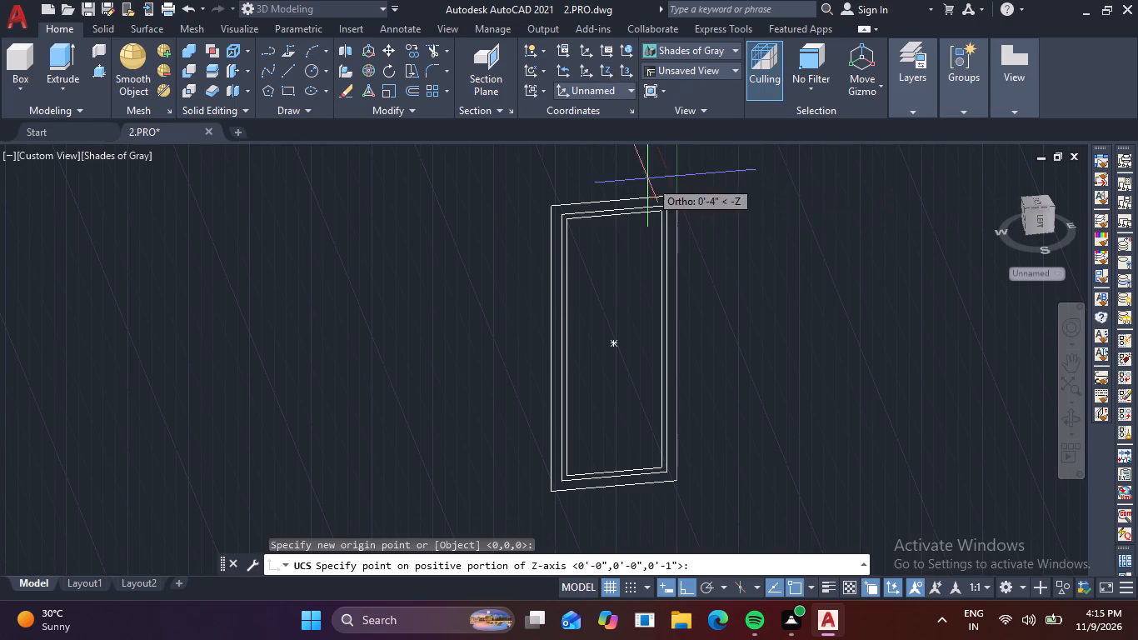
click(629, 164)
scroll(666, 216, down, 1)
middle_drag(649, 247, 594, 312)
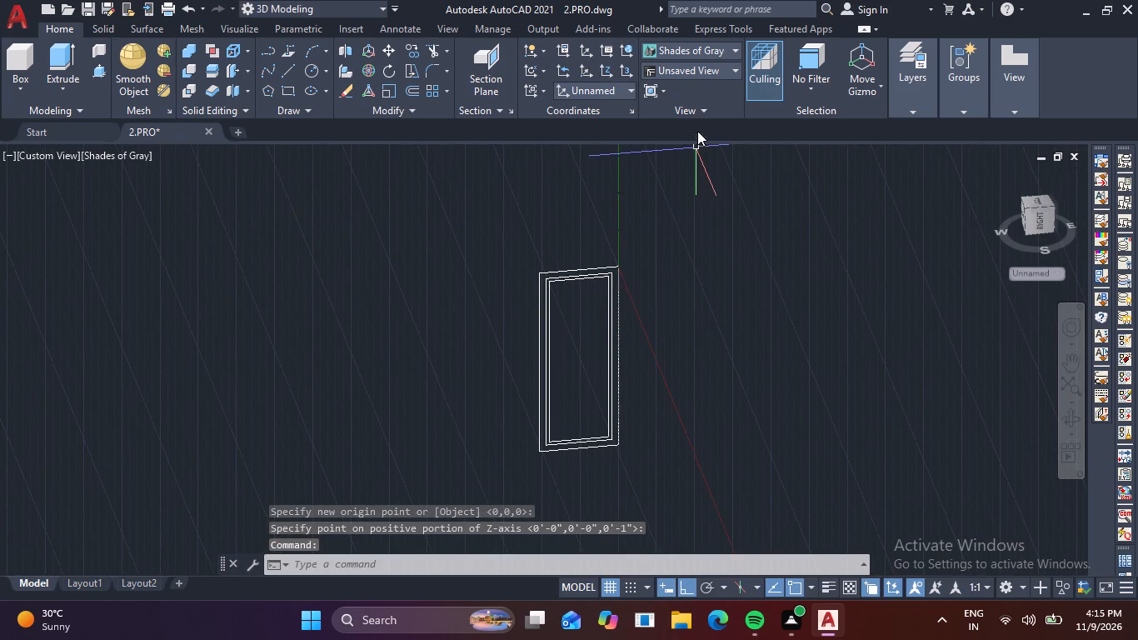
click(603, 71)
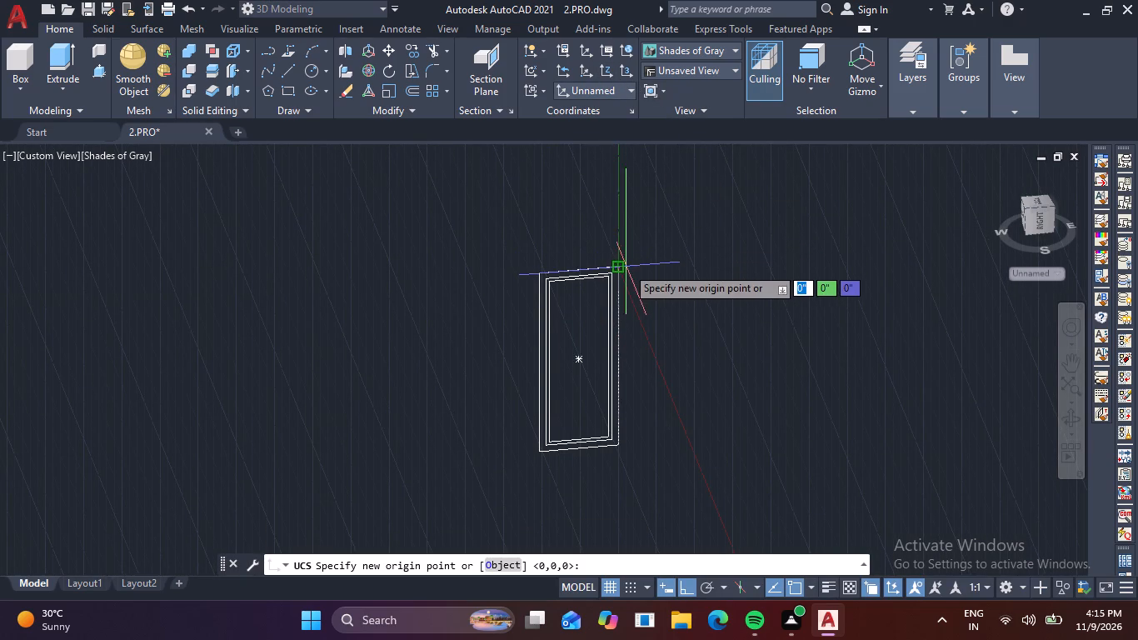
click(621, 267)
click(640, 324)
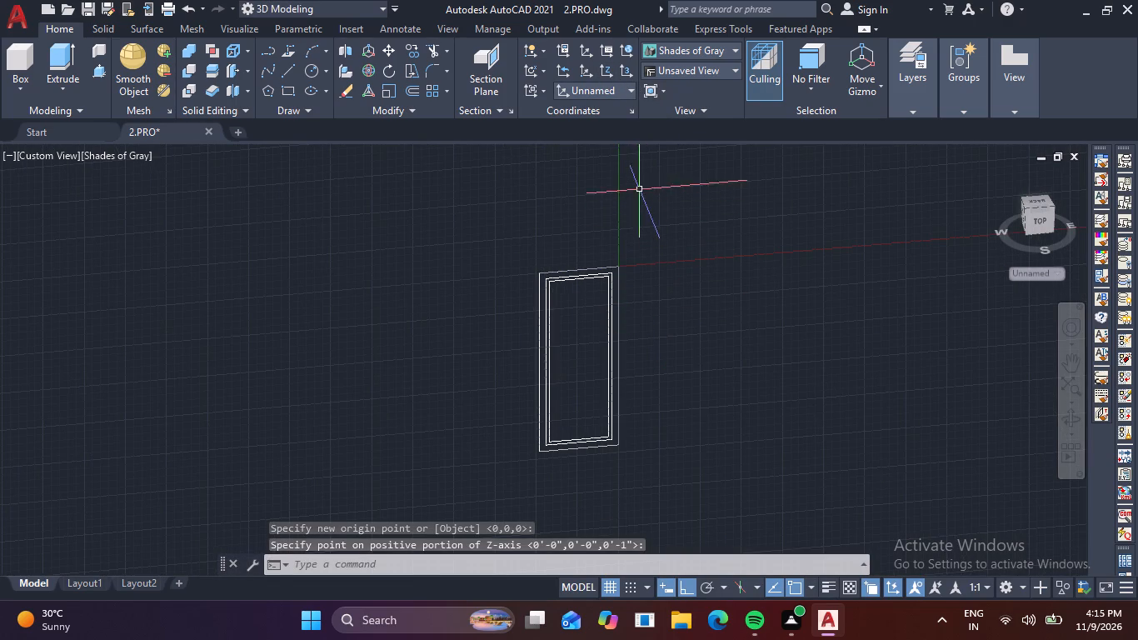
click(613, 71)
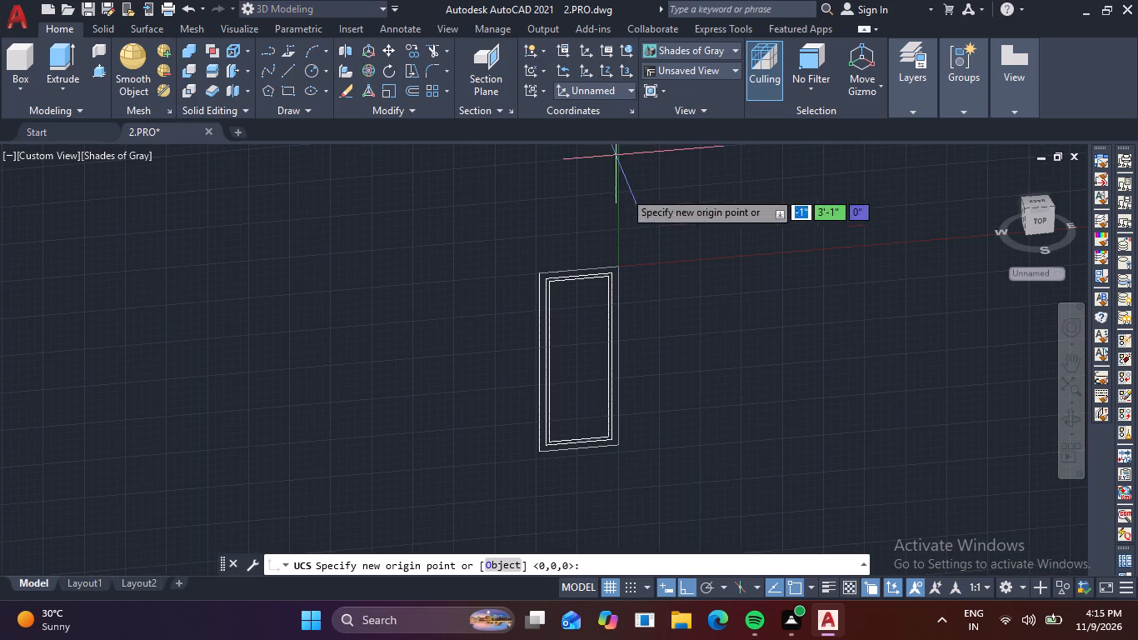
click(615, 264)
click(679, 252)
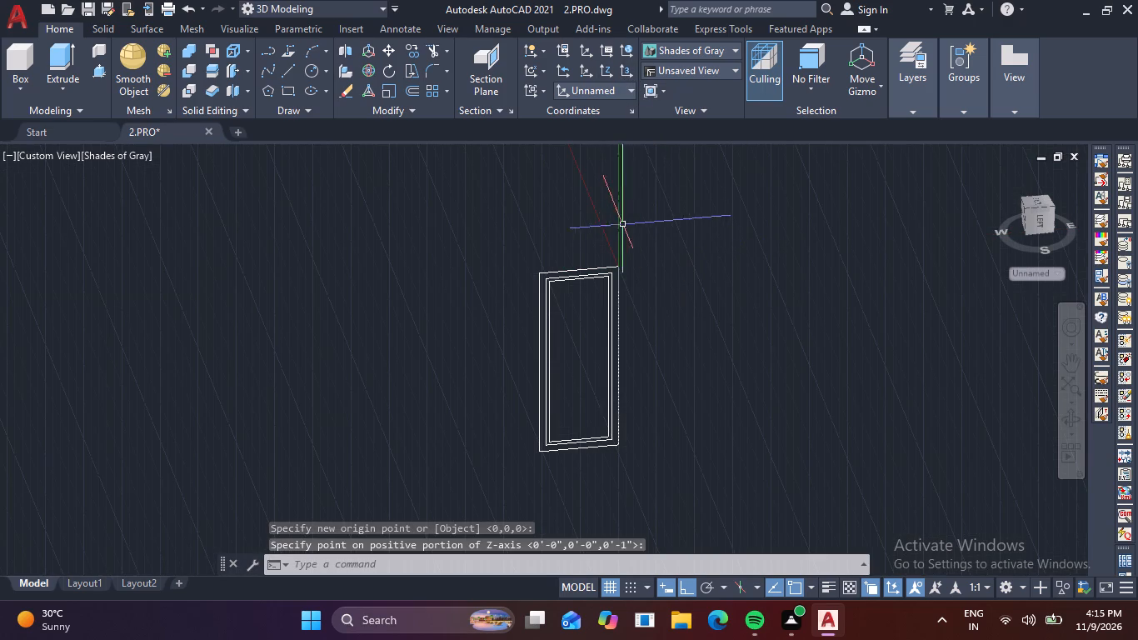
Set the UCS origin at the outer rectangle's top corner with the Z axis perpendicular to the rectangle, pointing toward the house.
click(602, 69)
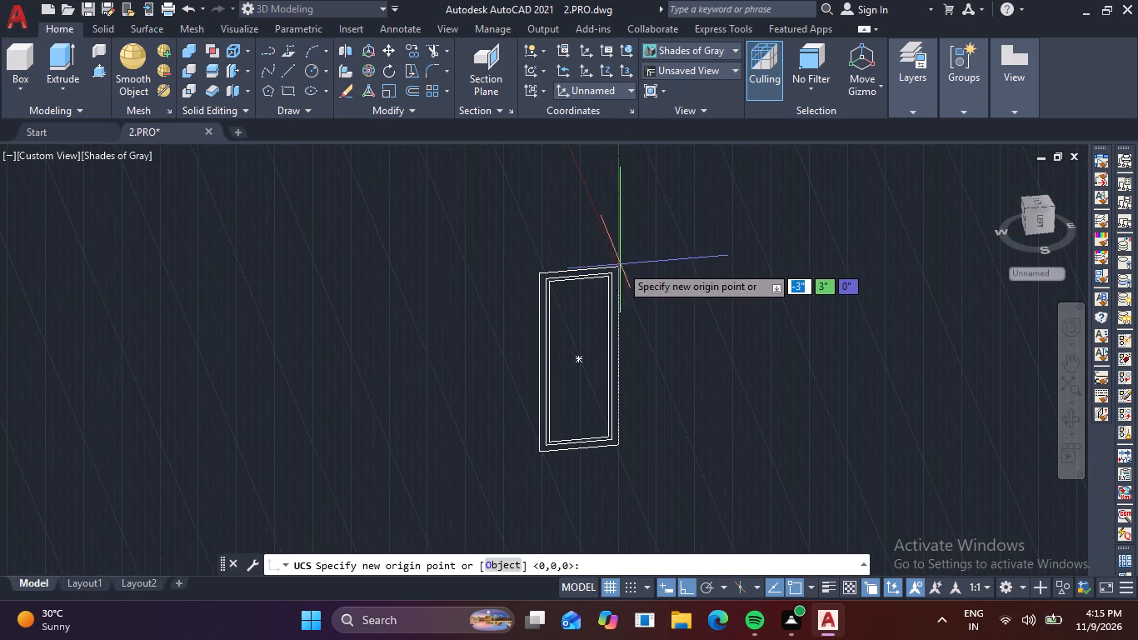
drag(621, 267, 620, 257)
click(567, 184)
scroll(604, 337, up, 3)
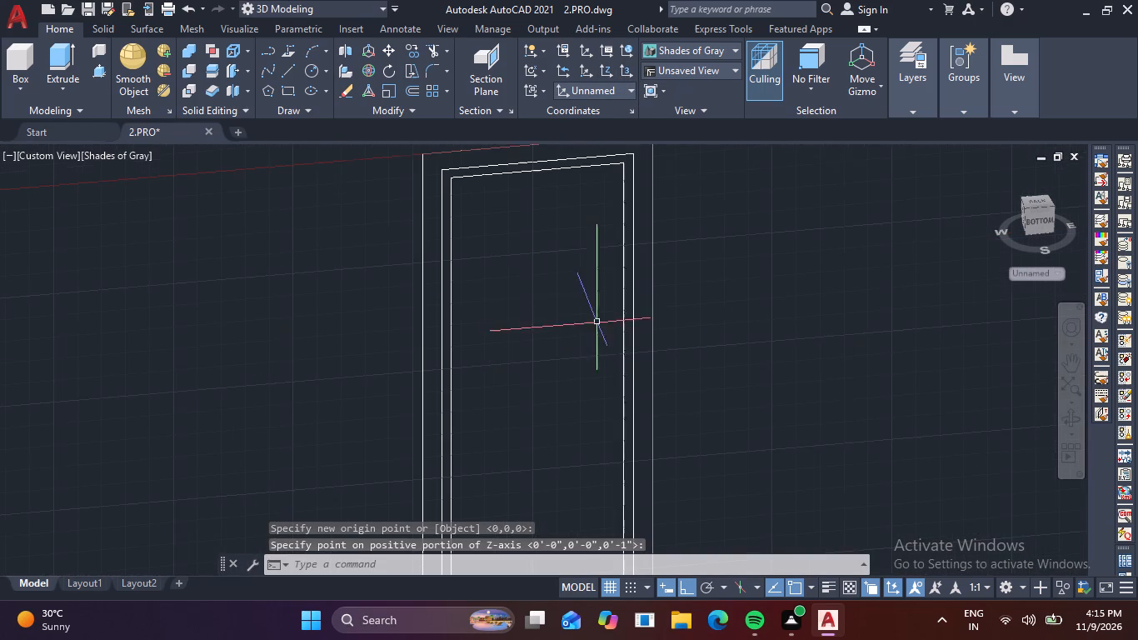
scroll(538, 255, down, 1)
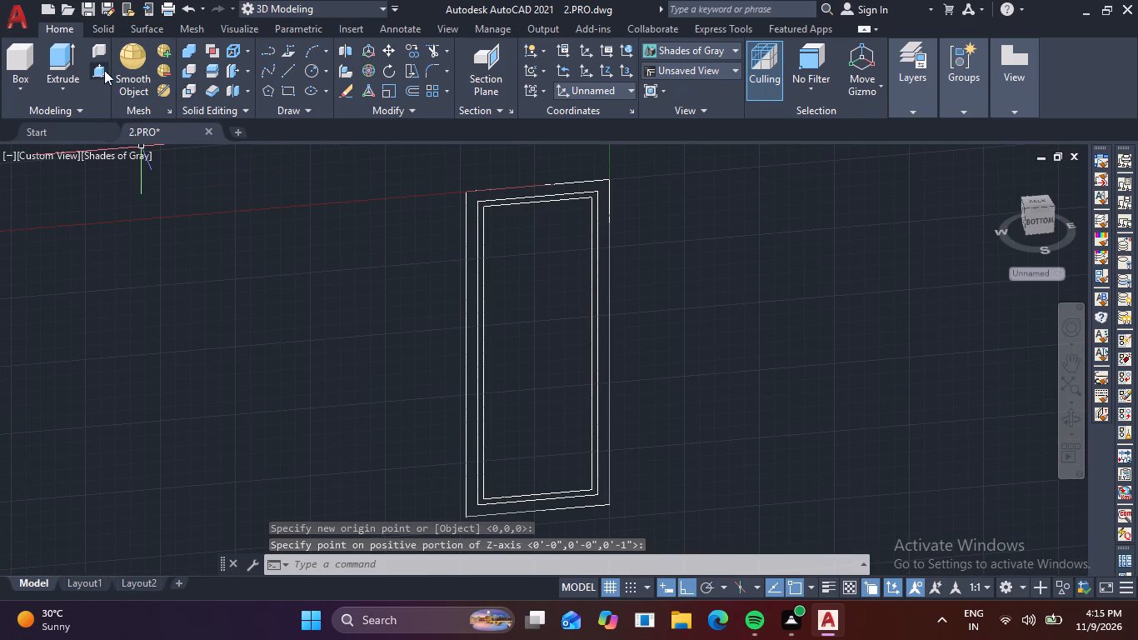
Presspull the area inside the innermost rectangle .6" away from the house to form the glass pane.
click(101, 68)
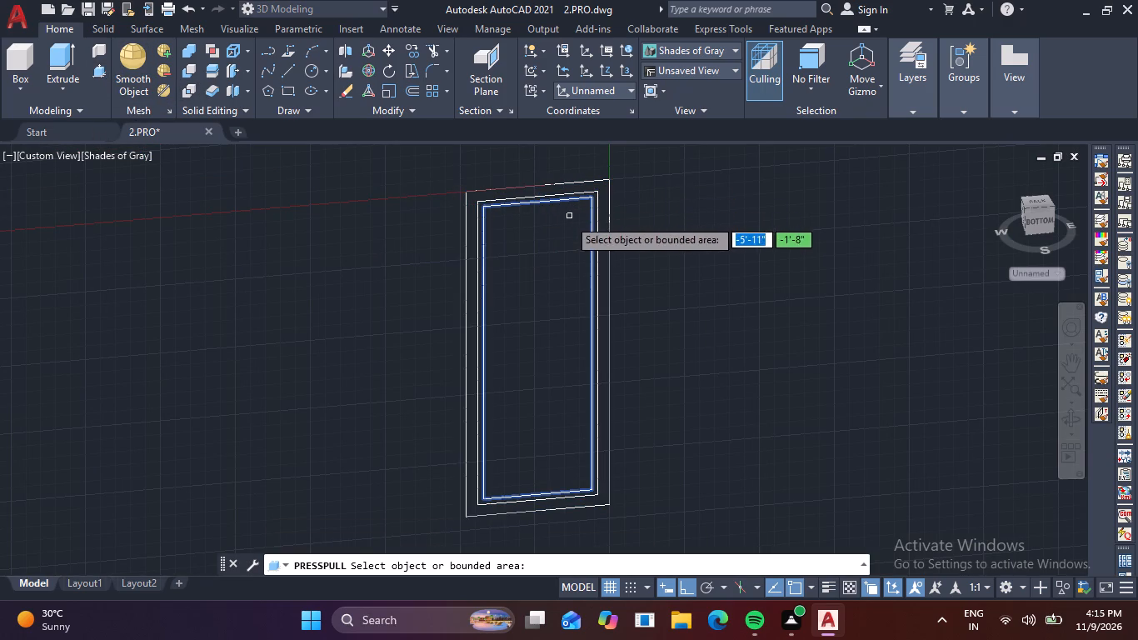
click(557, 244)
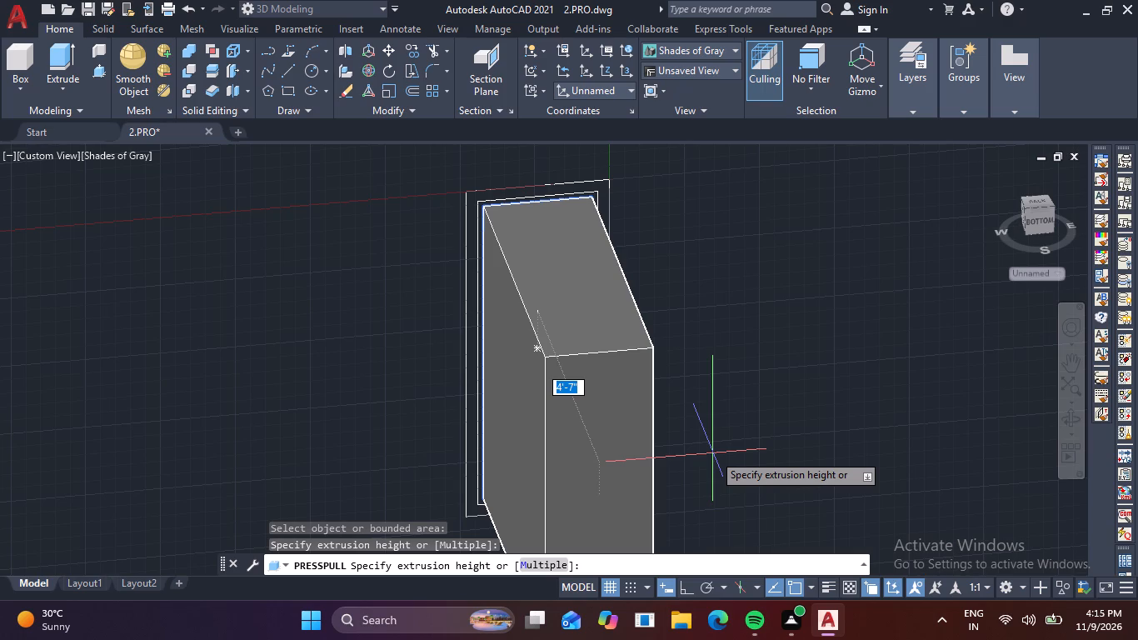
text(.6)
key(space)
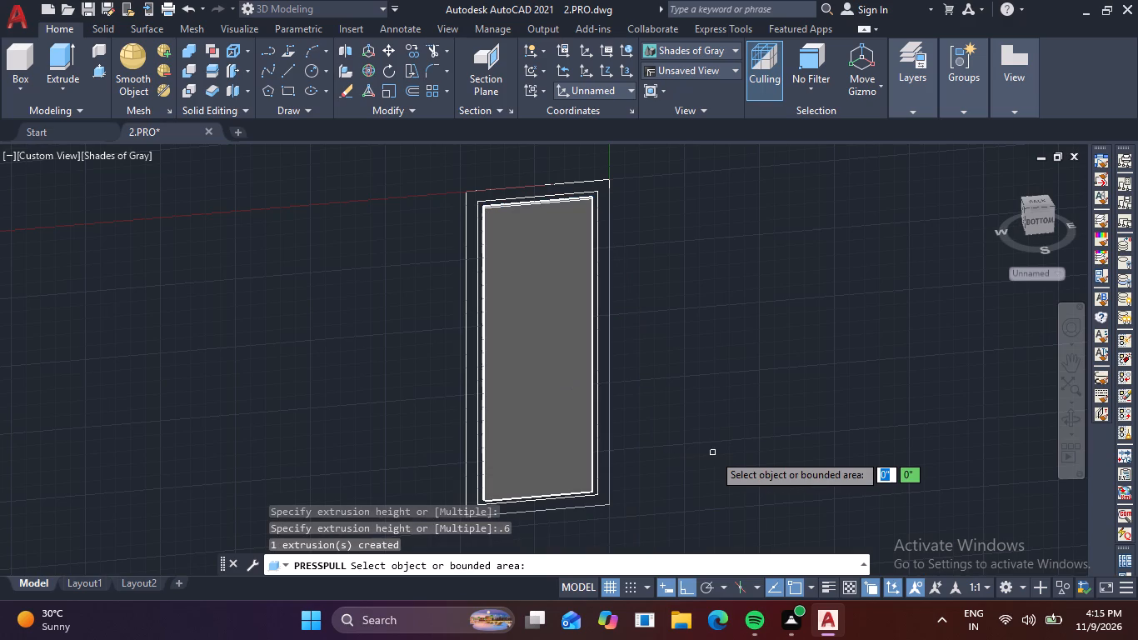
Presspull the narrow ring between the innermost and middle rectangles 1" in the same direction as the pane.
scroll(569, 202, up, 2)
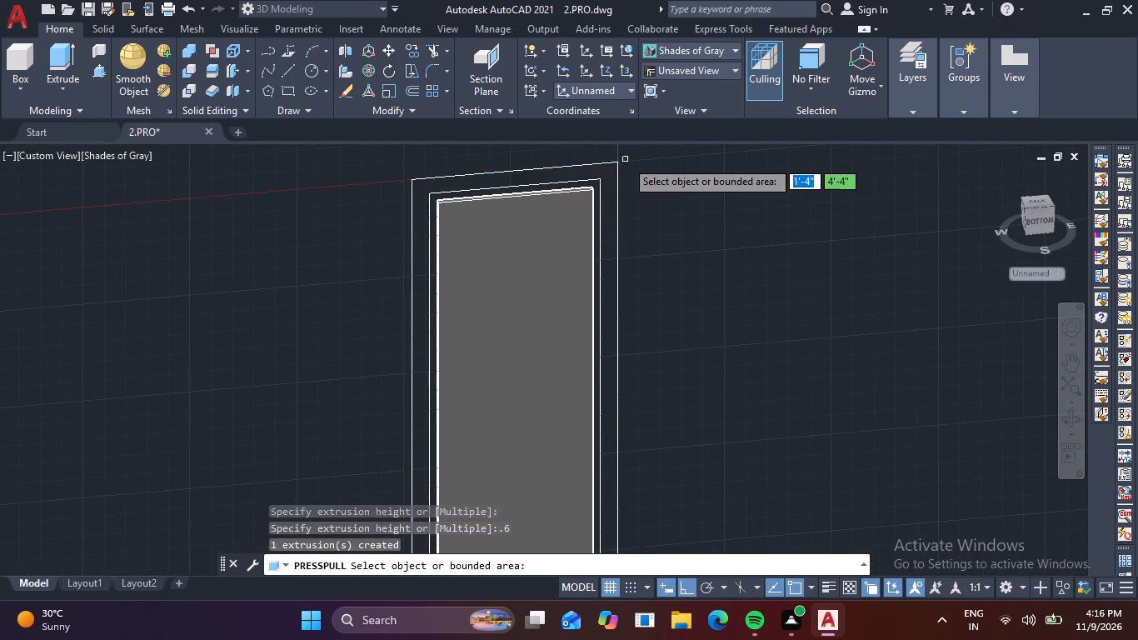
scroll(591, 181, up, 1)
click(580, 189)
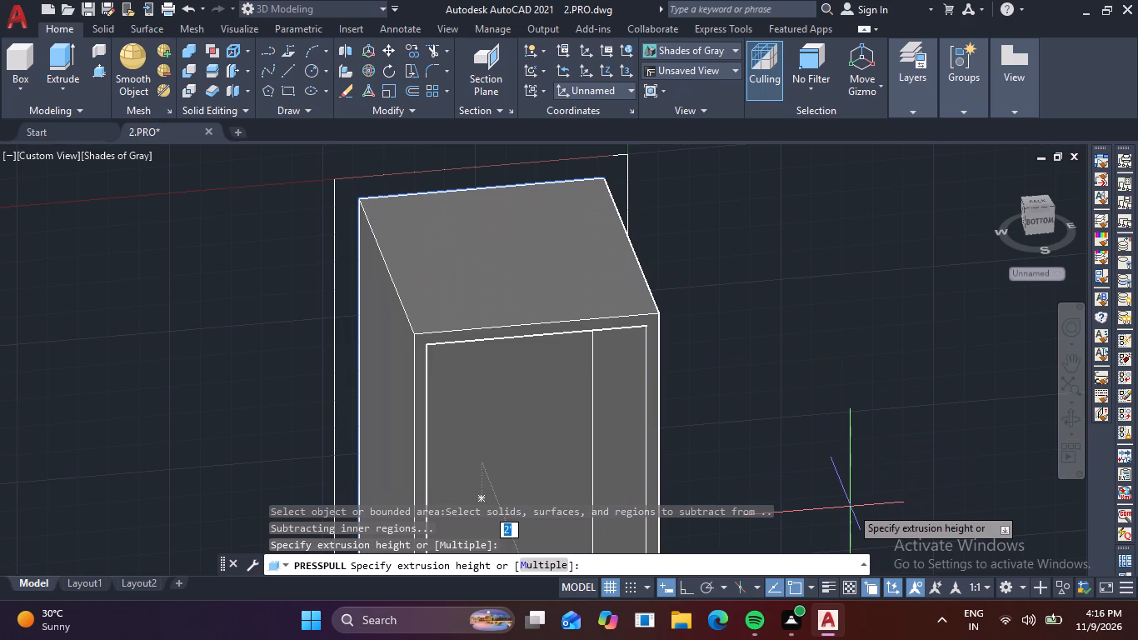
key(1)
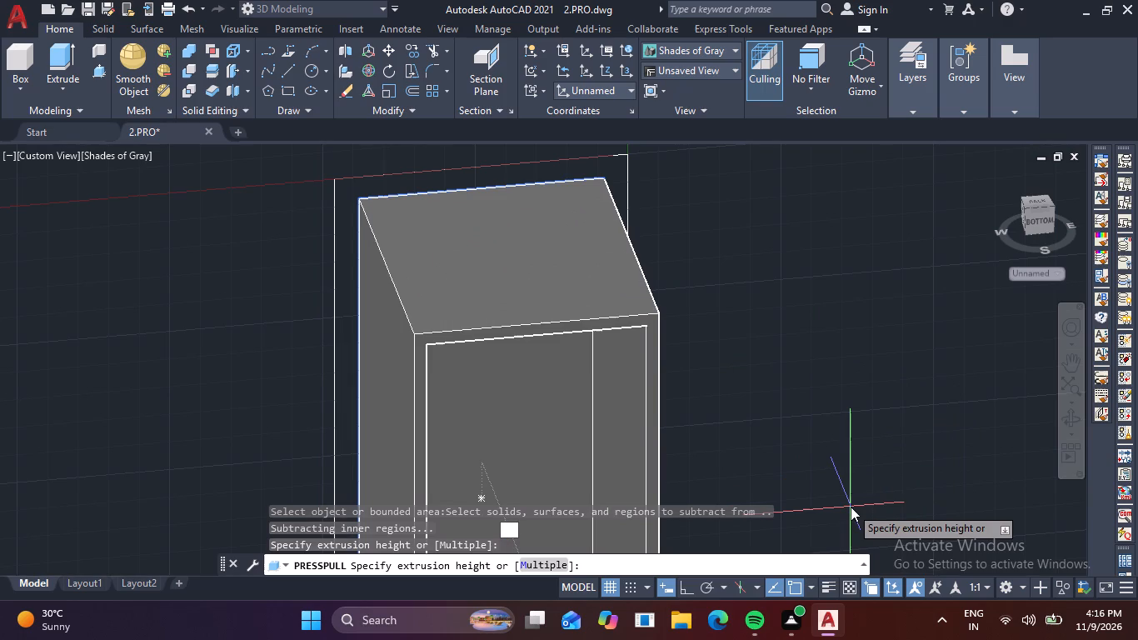
key(Return)
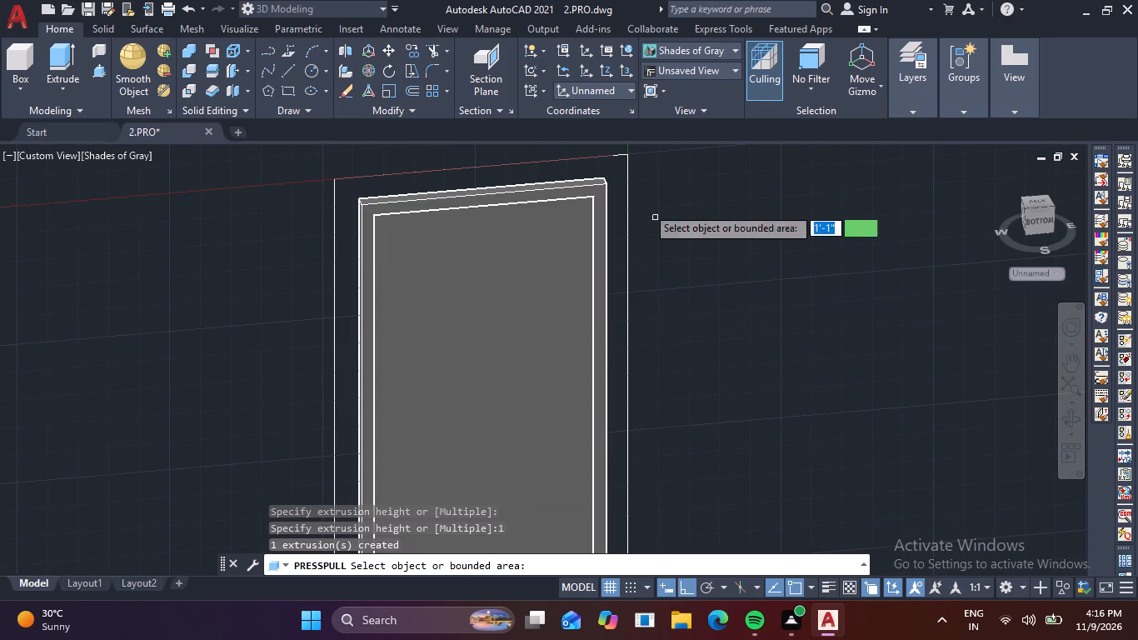
Presspull the ring between the middle and outer rectangles 2" in the same direction to form the outer frame.
click(615, 169)
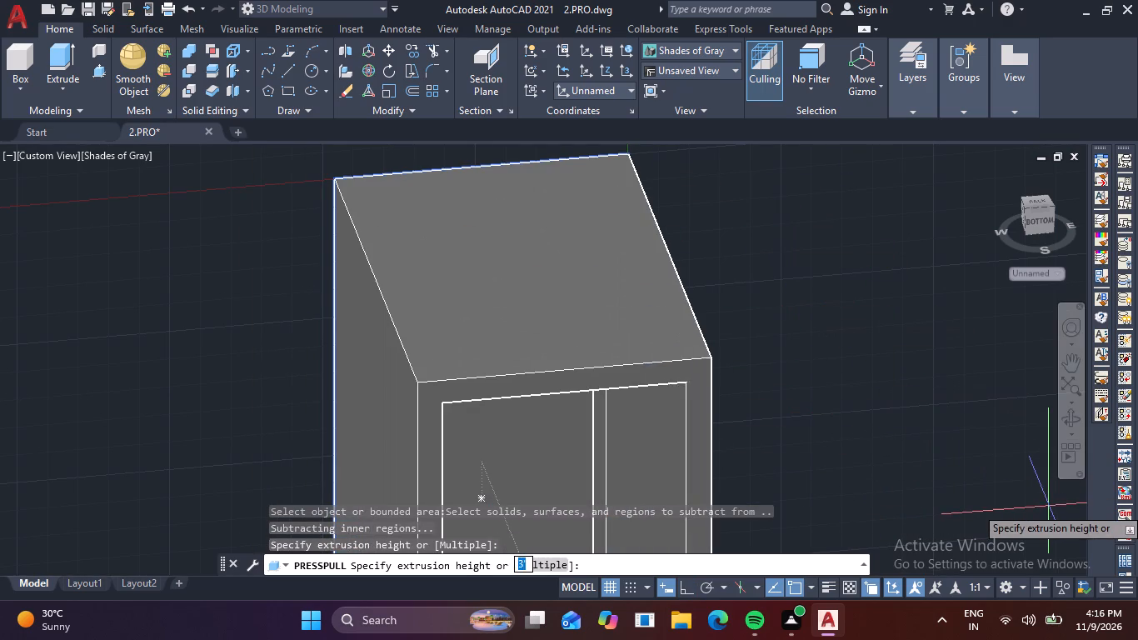
text(2v)
key(space)
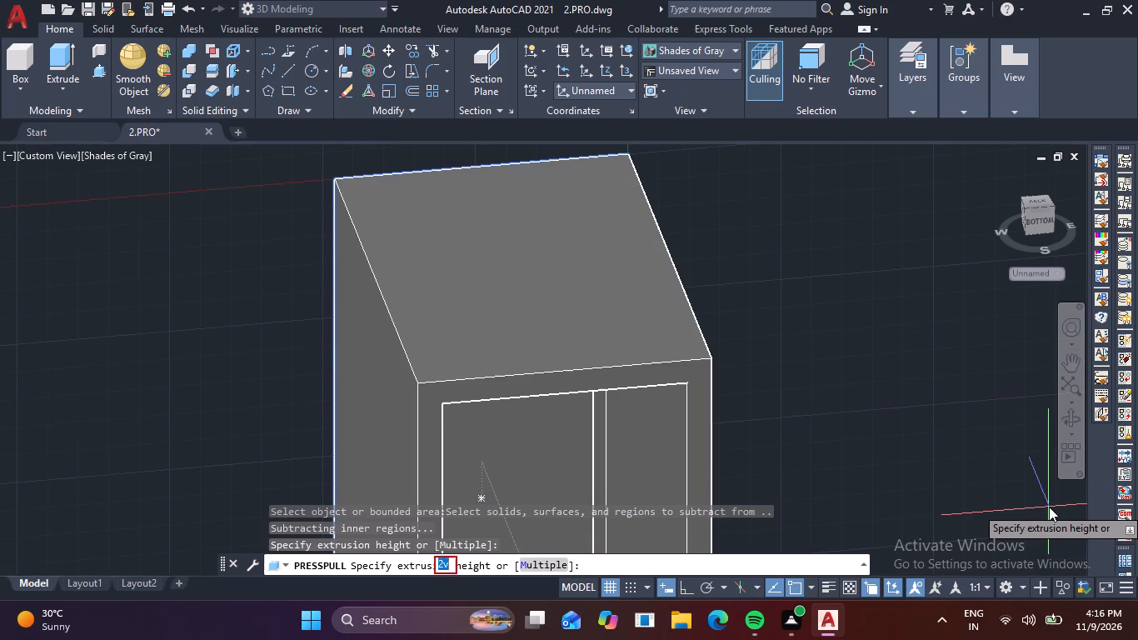
key(BackSpace)
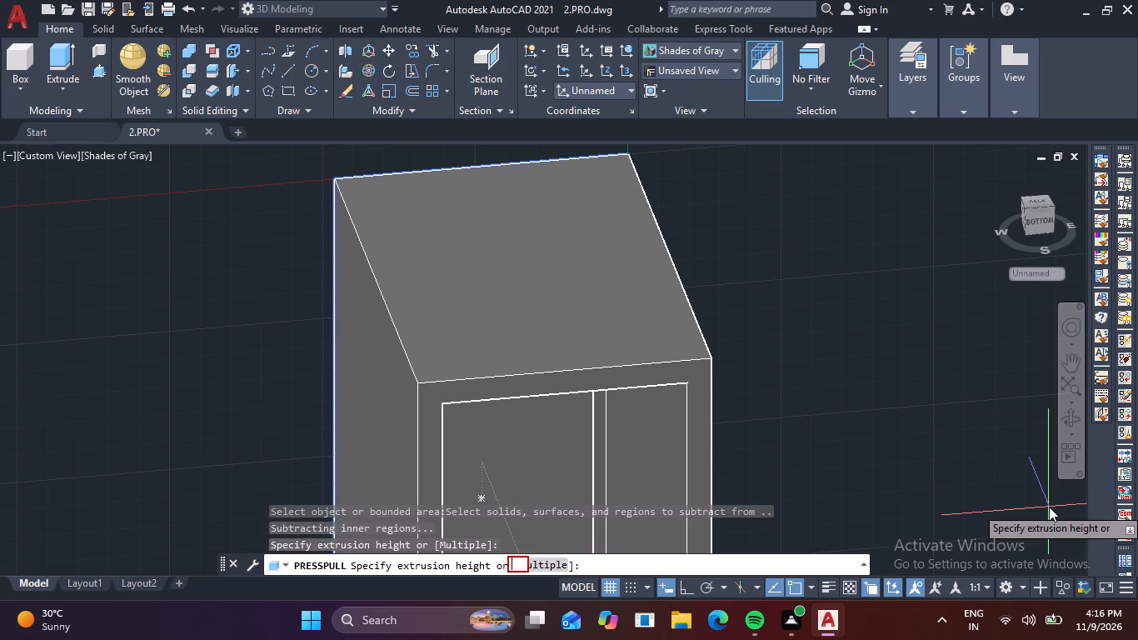
key(BackSpace)
key(BackSpace)
key(2)
key(Return)
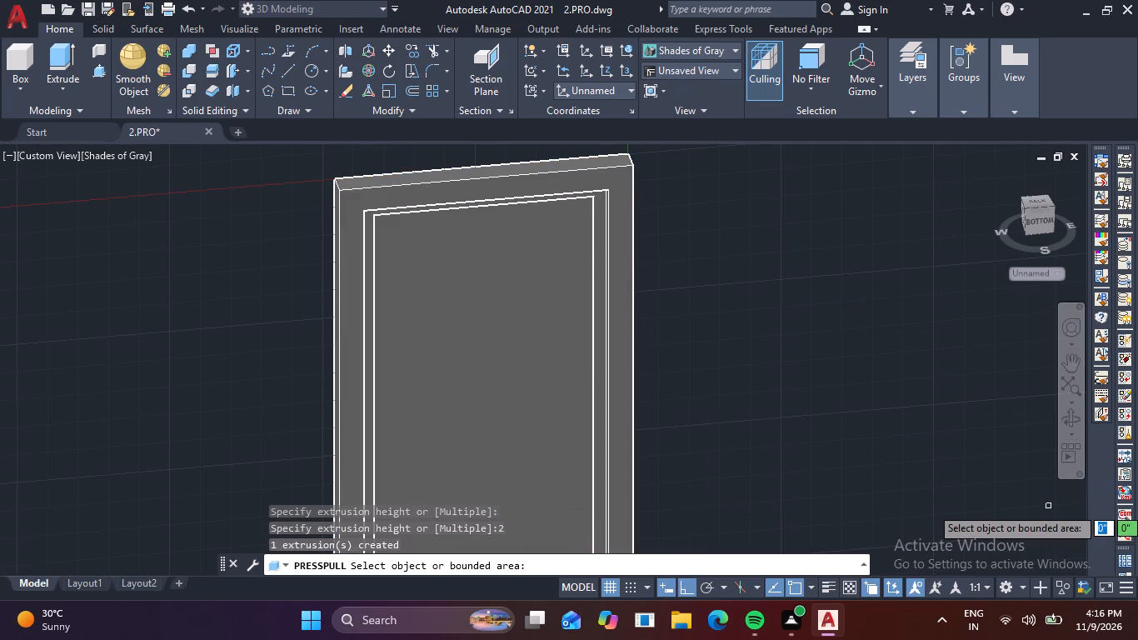
scroll(1049, 507, up, 1)
key(Escape)
Move the glass pane back from its bottom corner to the midpoint of the inner ring's depth edge.
scroll(391, 628, down, 3)
scroll(436, 553, down, 2)
scroll(563, 416, down, 3)
middle_drag(546, 457, 638, 424)
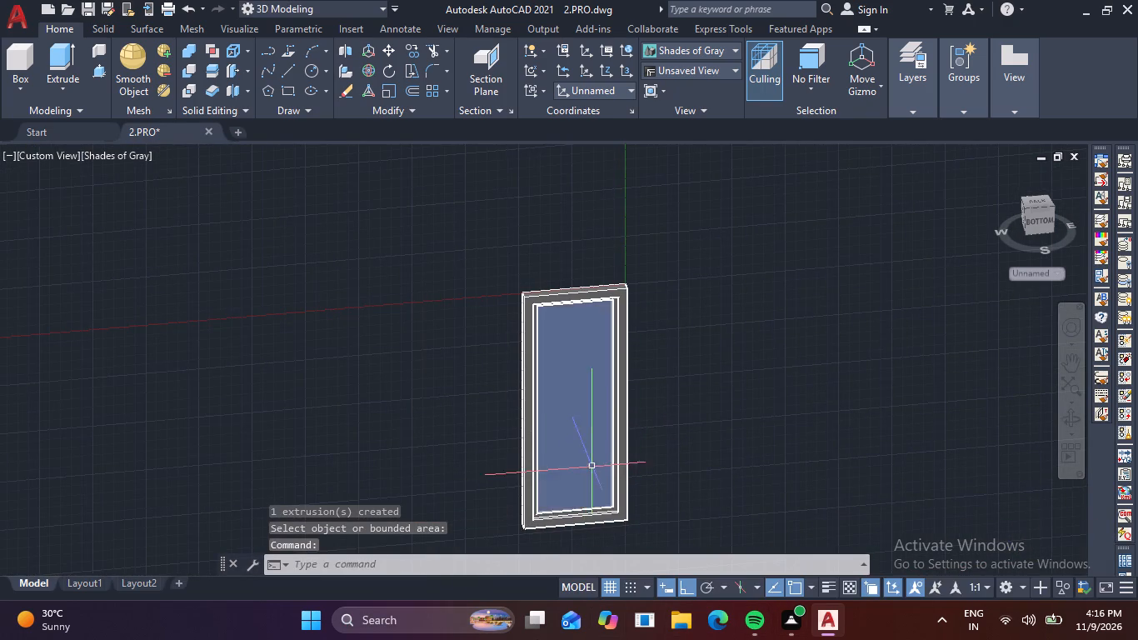
shift+middle_drag(592, 467, 507, 477)
scroll(560, 507, up, 4)
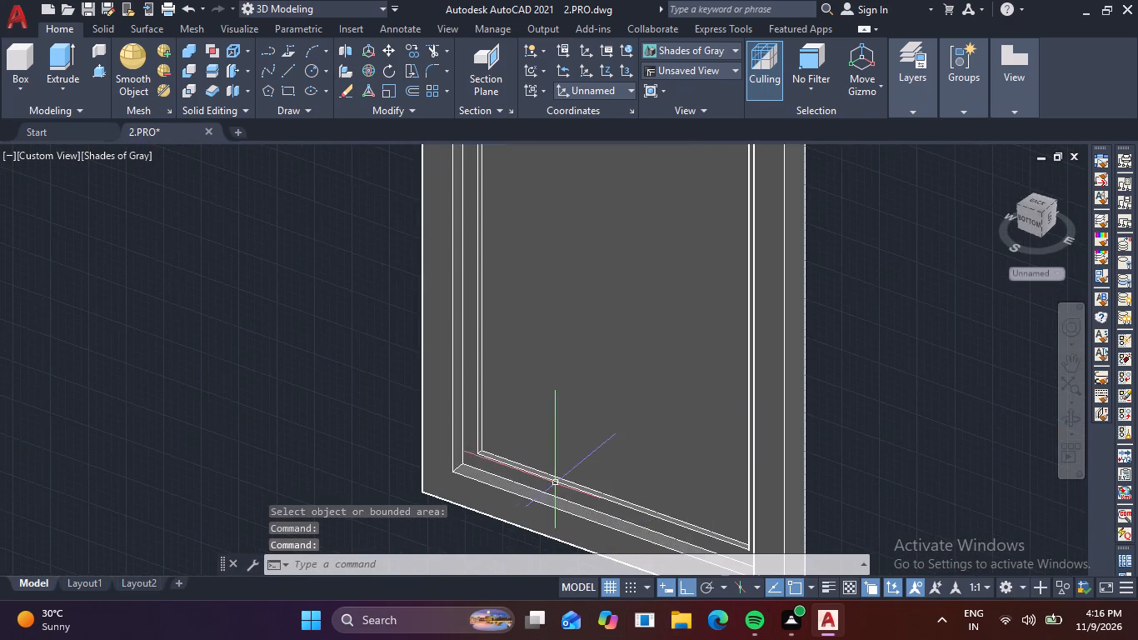
scroll(507, 479, up, 5)
click(548, 313)
key(m)
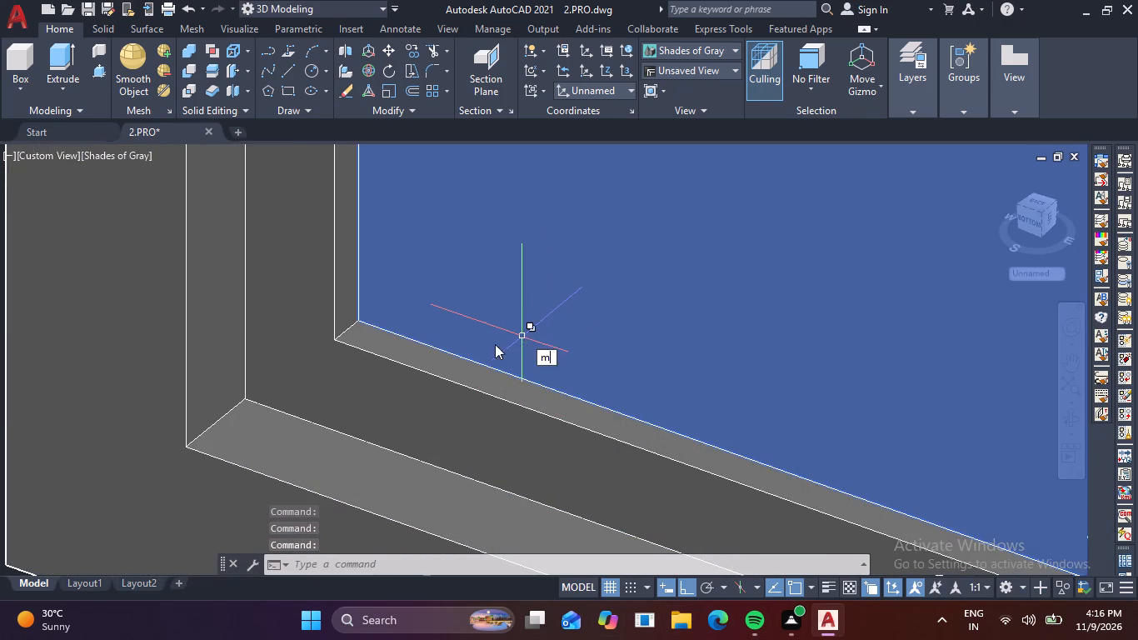
key(space)
scroll(367, 322, up, 4)
click(332, 317)
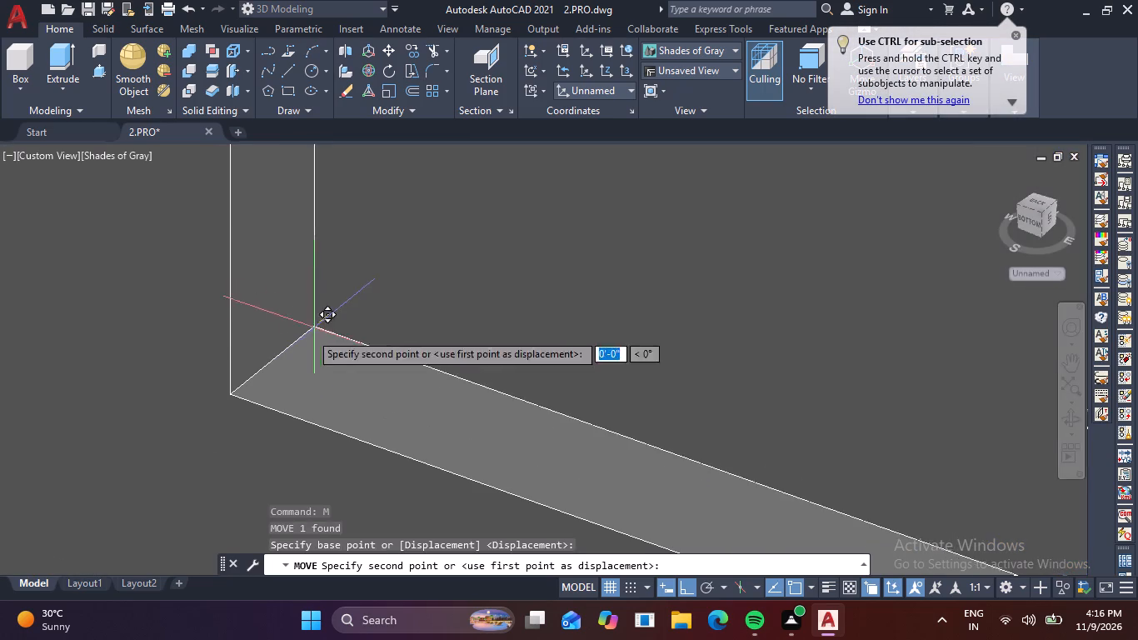
click(275, 359)
Move the glass pane and inner ring together to the midpoint of the outer frame's depth at the bottom corner.
click(360, 333)
click(168, 364)
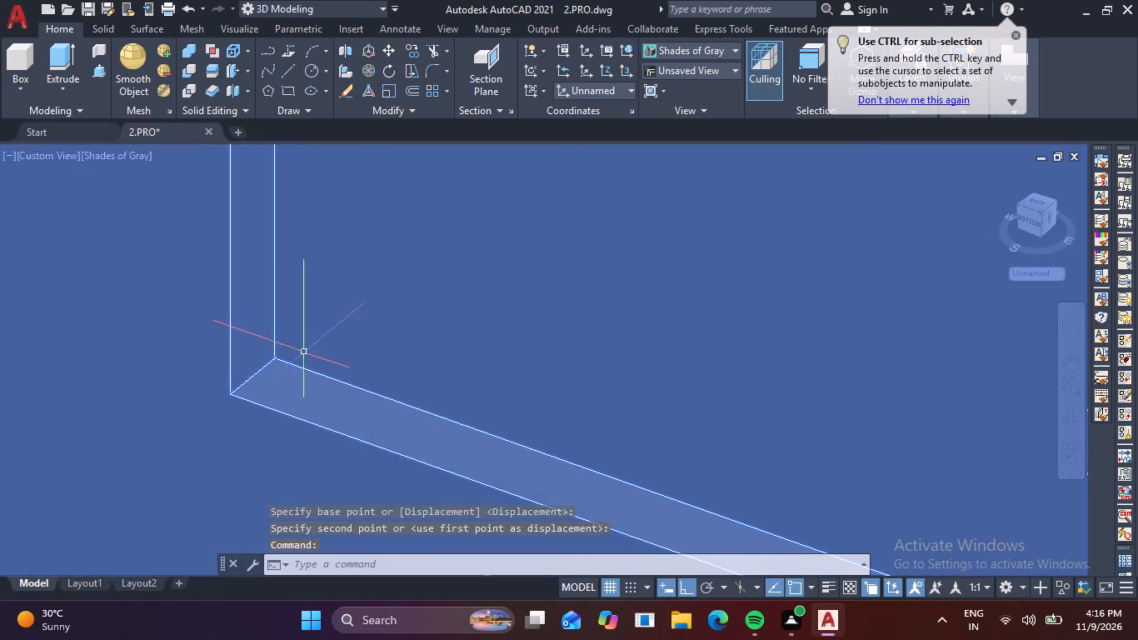
scroll(309, 351, down, 4)
middle_drag(347, 361, 610, 291)
scroll(393, 362, up, 3)
key(m)
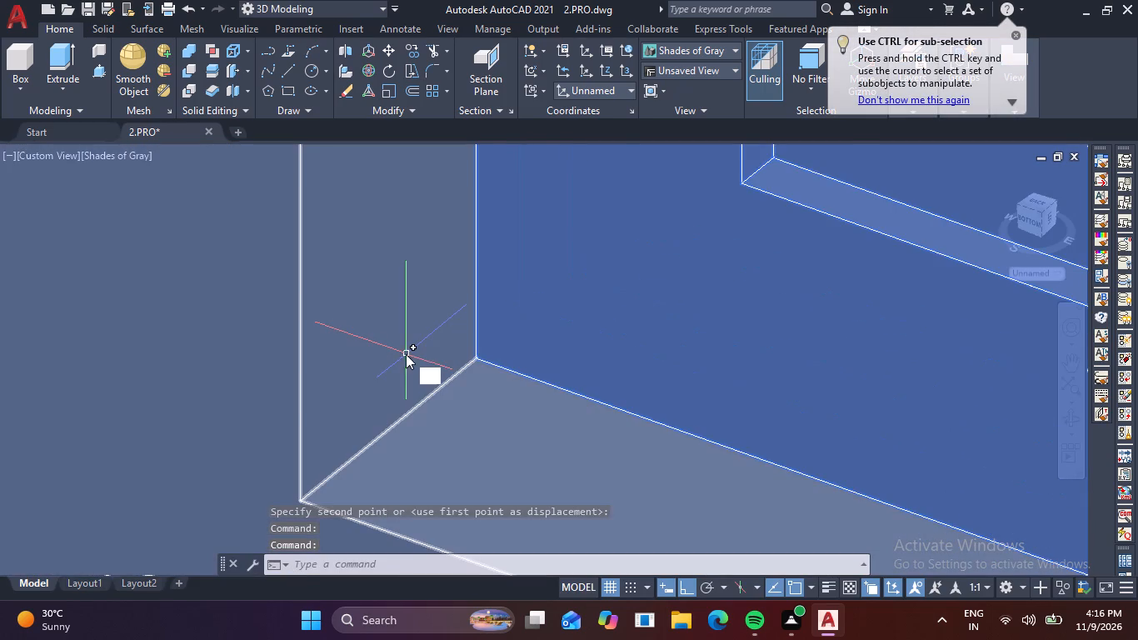
key(space)
scroll(423, 372, up, 2)
click(530, 346)
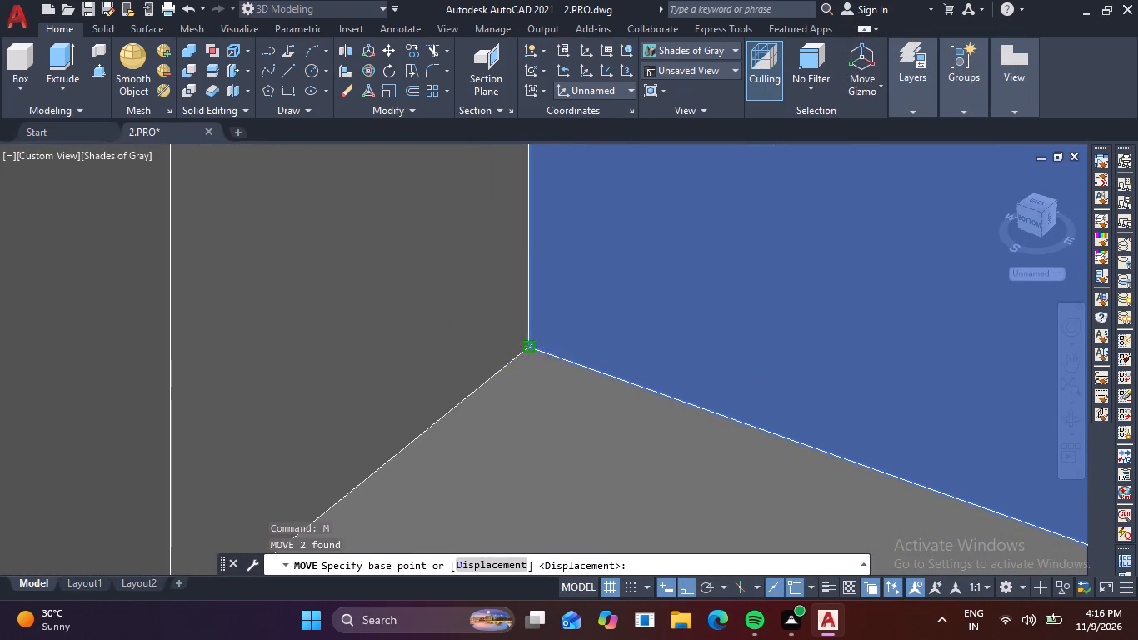
scroll(392, 427, down, 2)
middle_drag(387, 427, 476, 327)
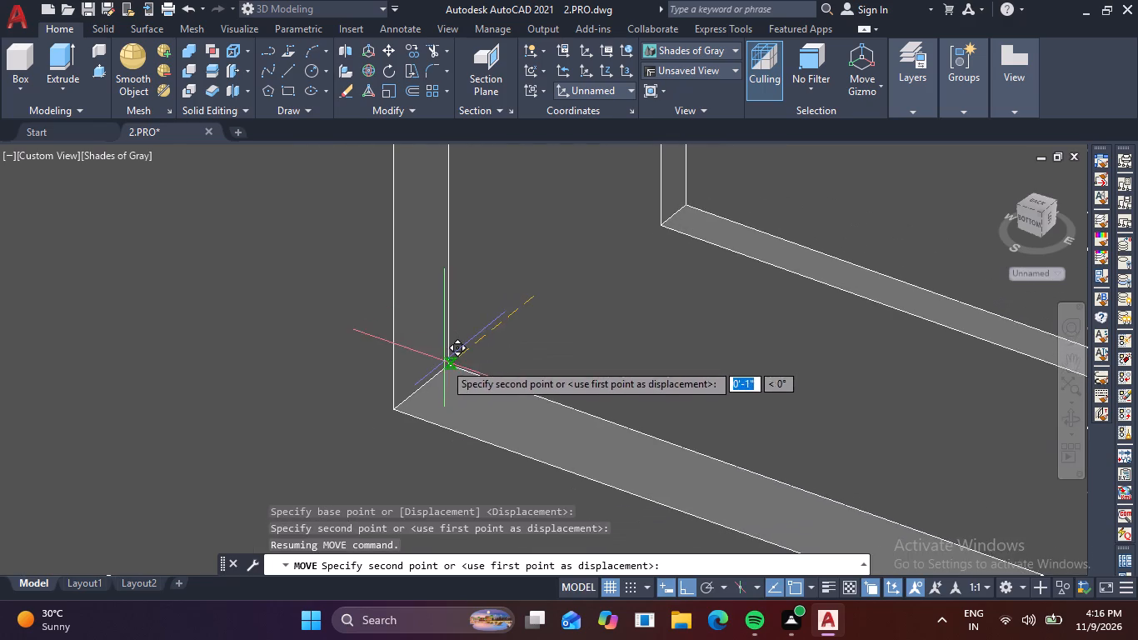
click(444, 362)
key(Escape)
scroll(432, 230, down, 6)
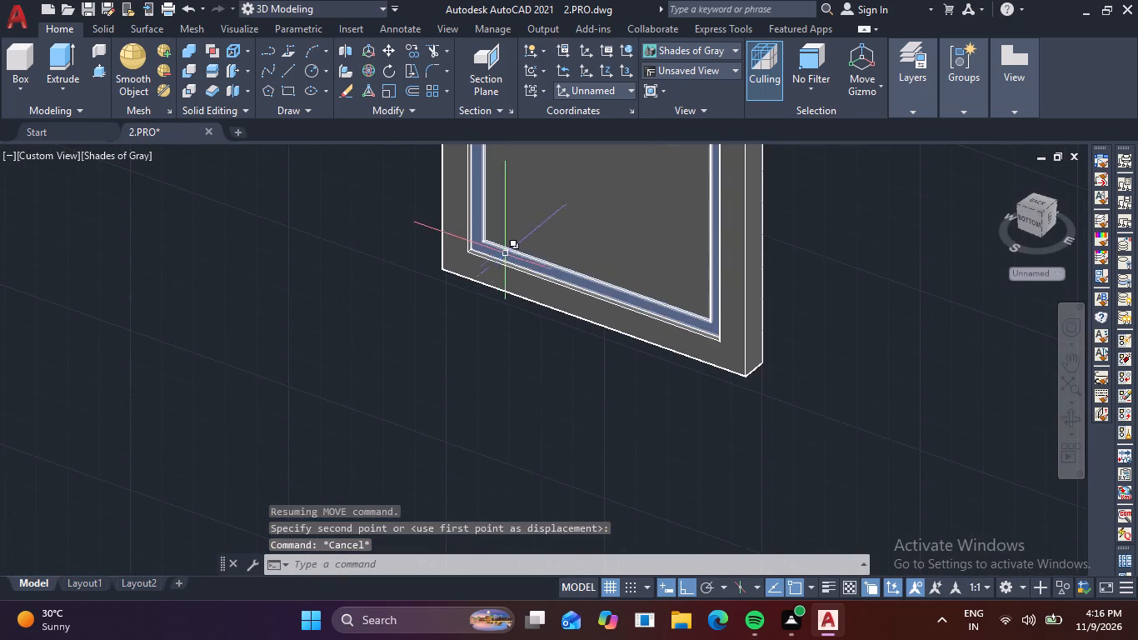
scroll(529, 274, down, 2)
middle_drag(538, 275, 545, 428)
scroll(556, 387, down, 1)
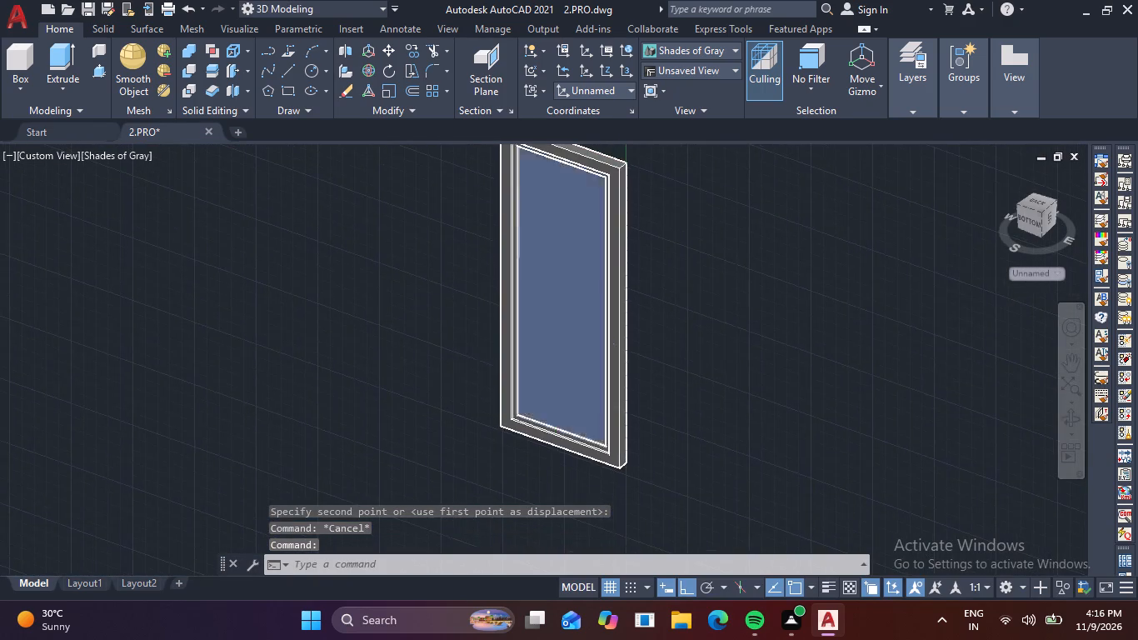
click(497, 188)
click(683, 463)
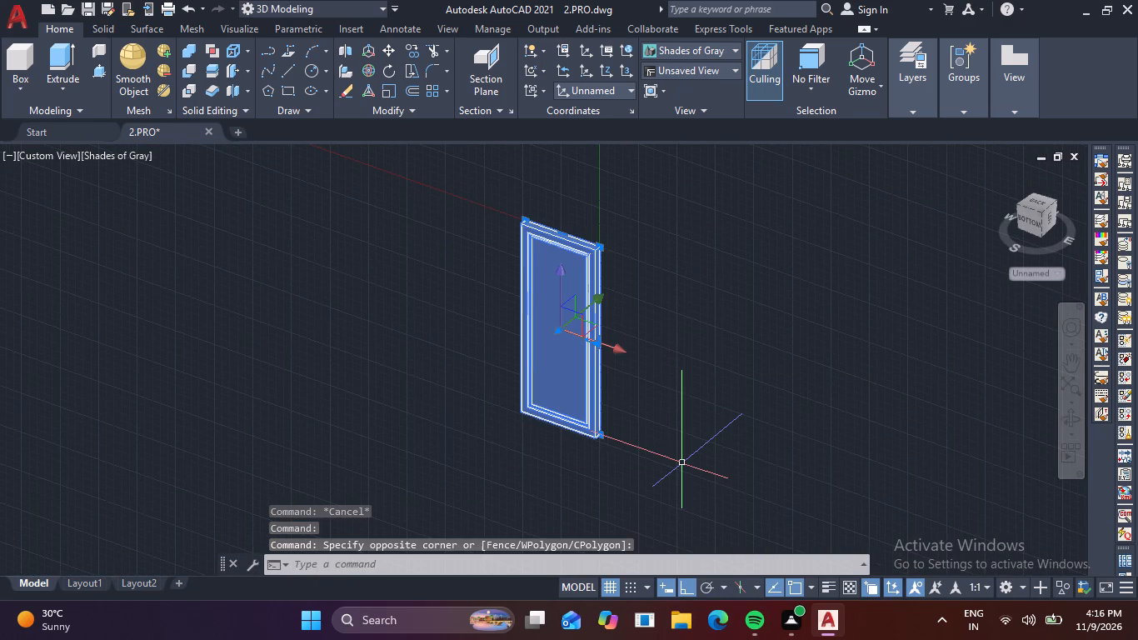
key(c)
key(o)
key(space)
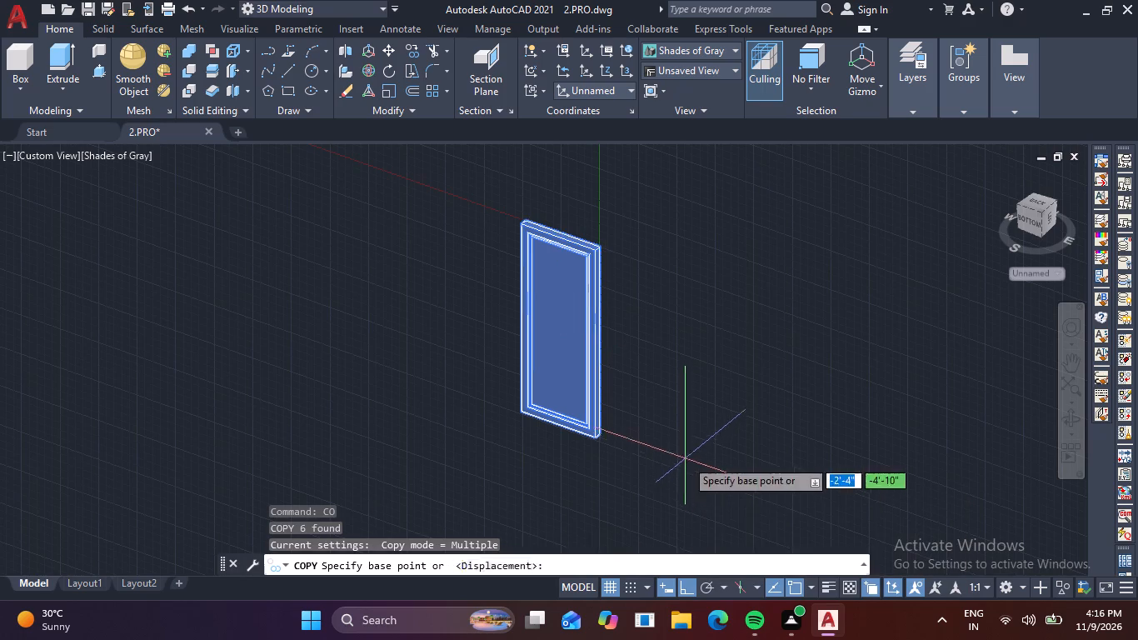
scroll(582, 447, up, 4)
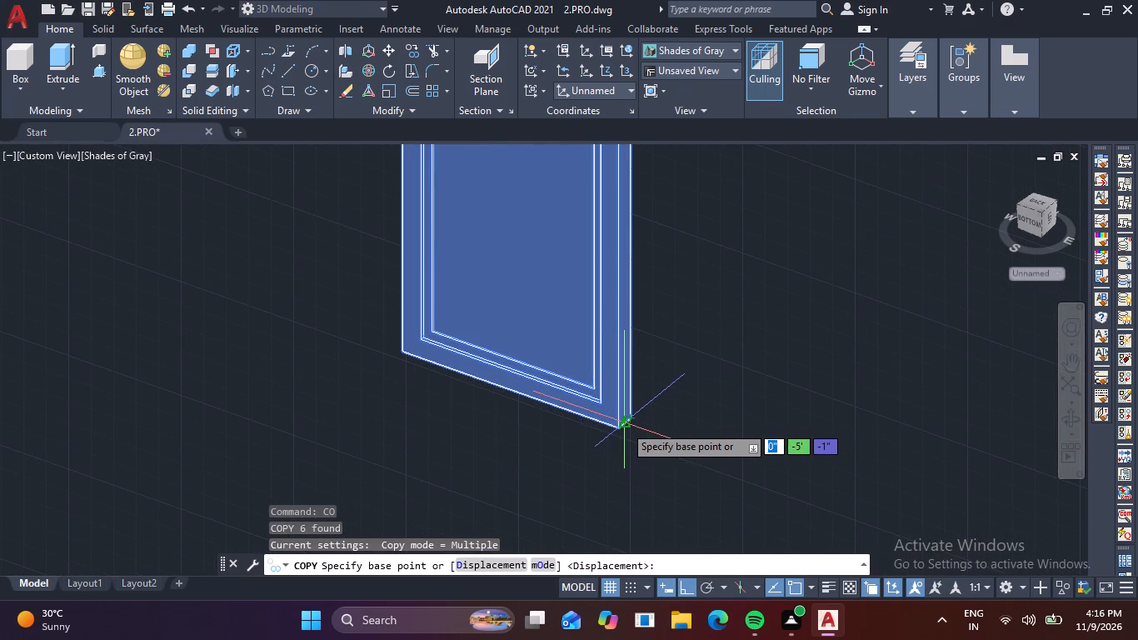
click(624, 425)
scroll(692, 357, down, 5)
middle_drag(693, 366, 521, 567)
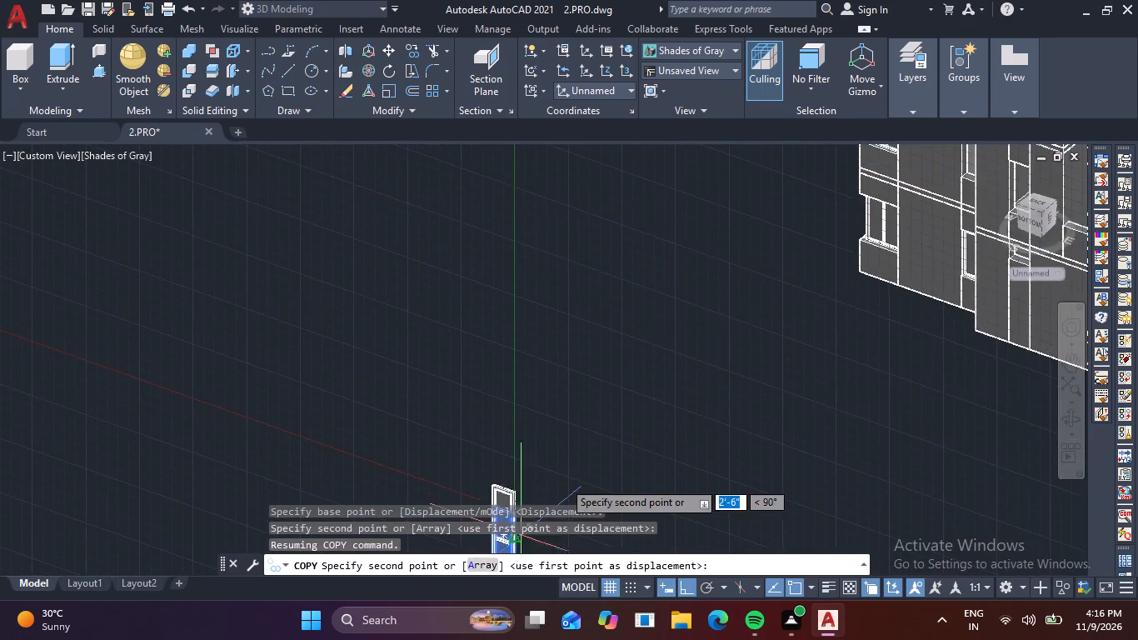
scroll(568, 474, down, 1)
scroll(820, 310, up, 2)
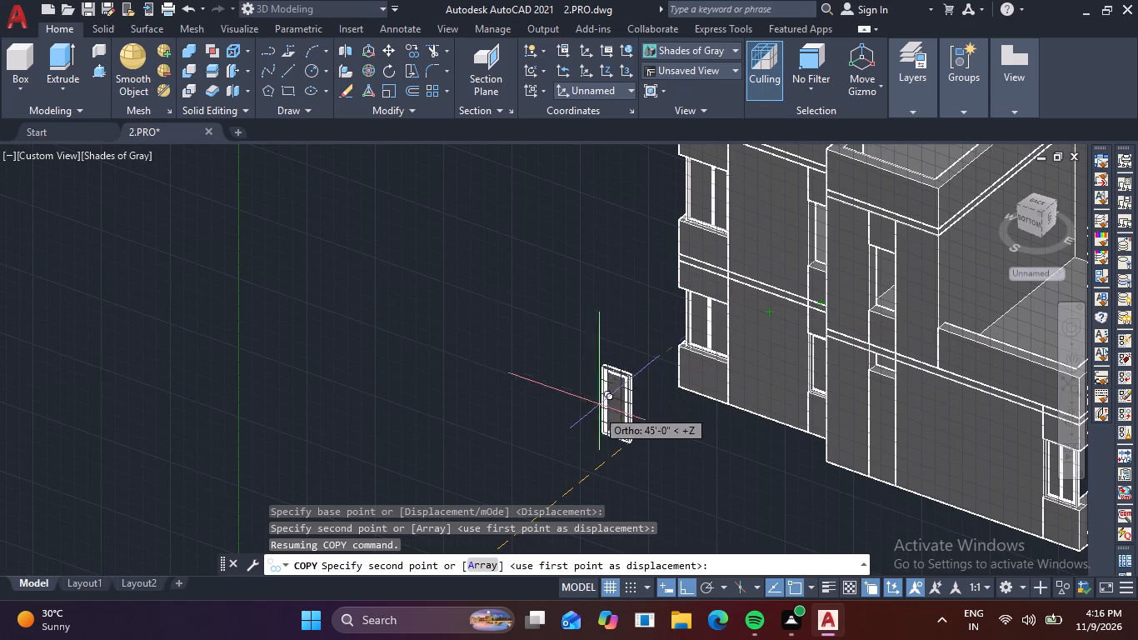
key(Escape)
Move the whole narrow window from its frame's bottom depth-edge midpoint to the matching midpoint in the narrow upper-floor opening.
scroll(571, 406, down, 2)
middle_drag(510, 472, 606, 321)
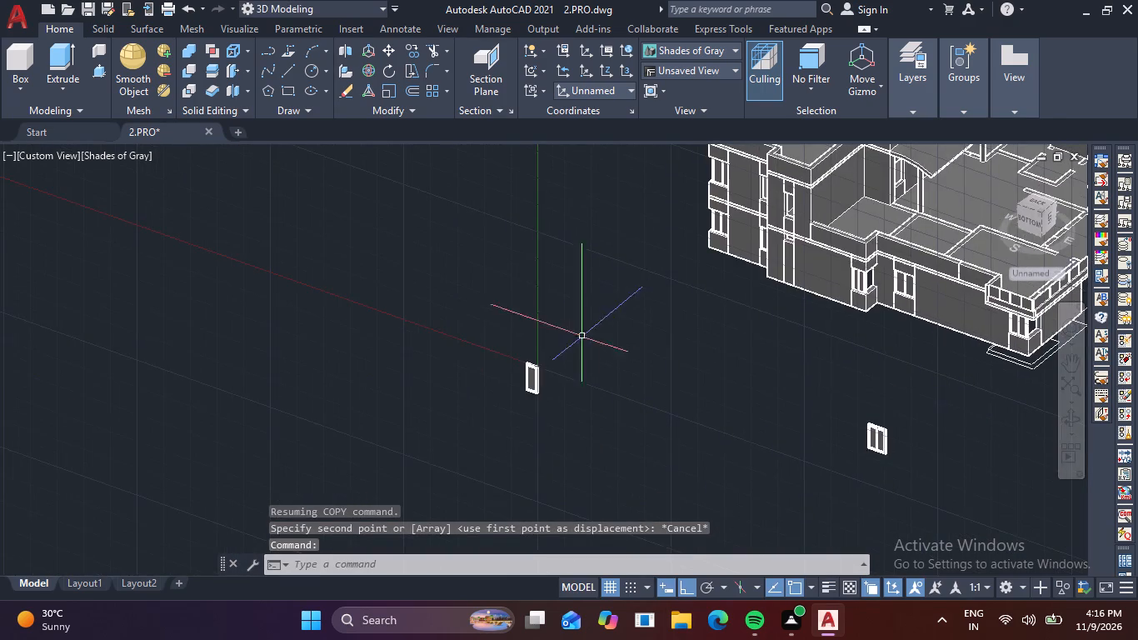
scroll(486, 361, up, 3)
shift+middle_drag(387, 426, 539, 445)
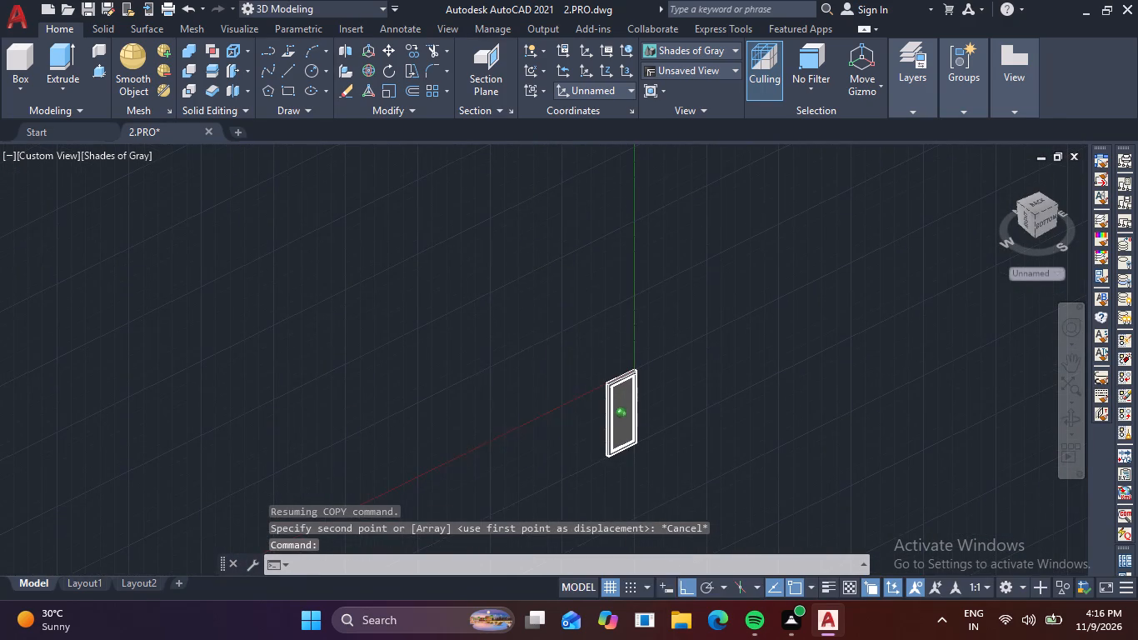
click(586, 352)
click(685, 500)
scroll(651, 434, up, 3)
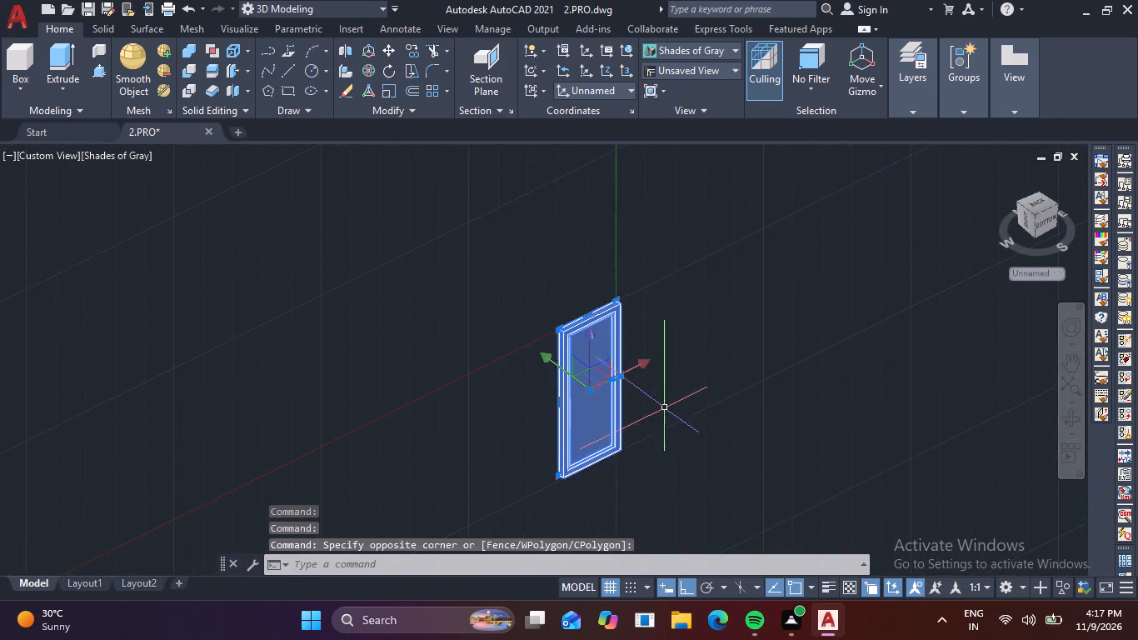
middle_drag(626, 465, 656, 359)
scroll(660, 352, up, 5)
key(m)
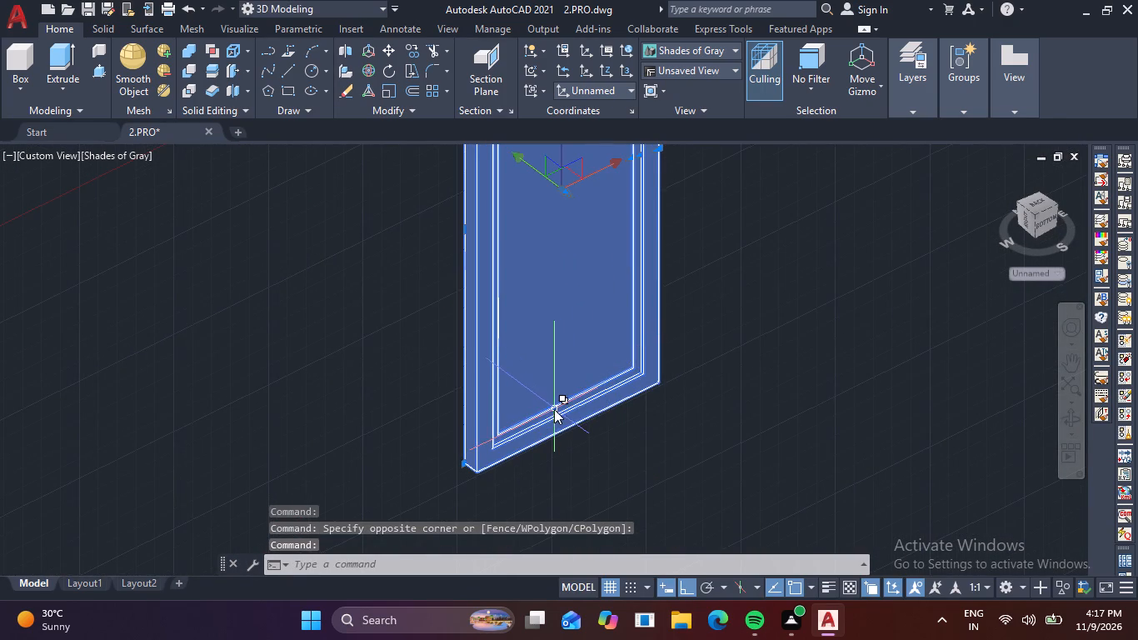
key(space)
scroll(461, 468, up, 4)
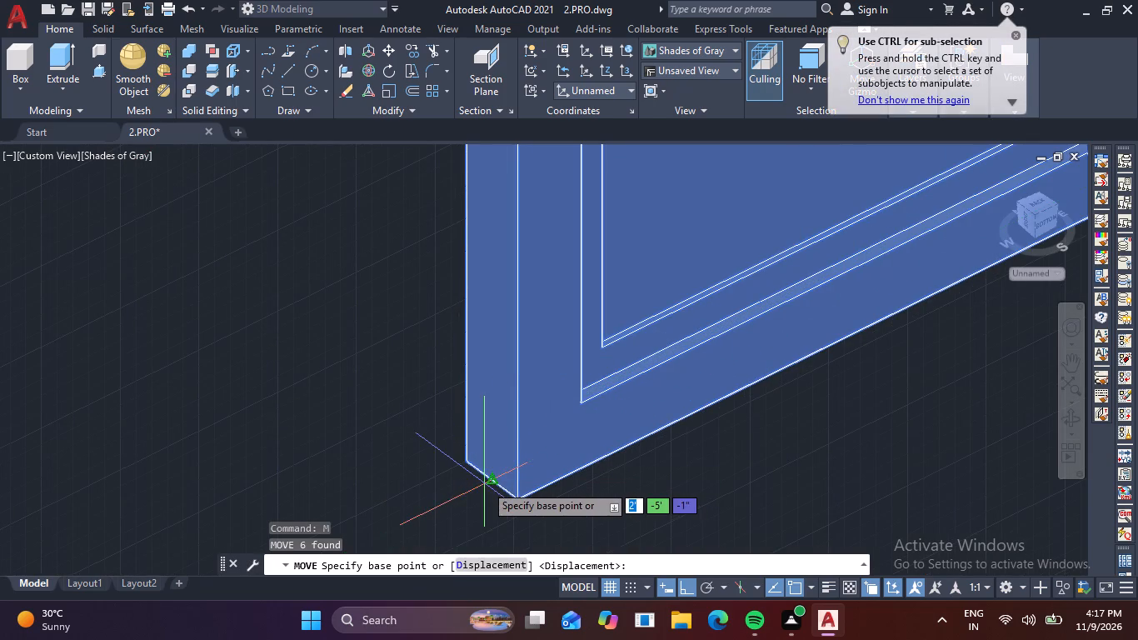
click(494, 481)
scroll(432, 408, down, 9)
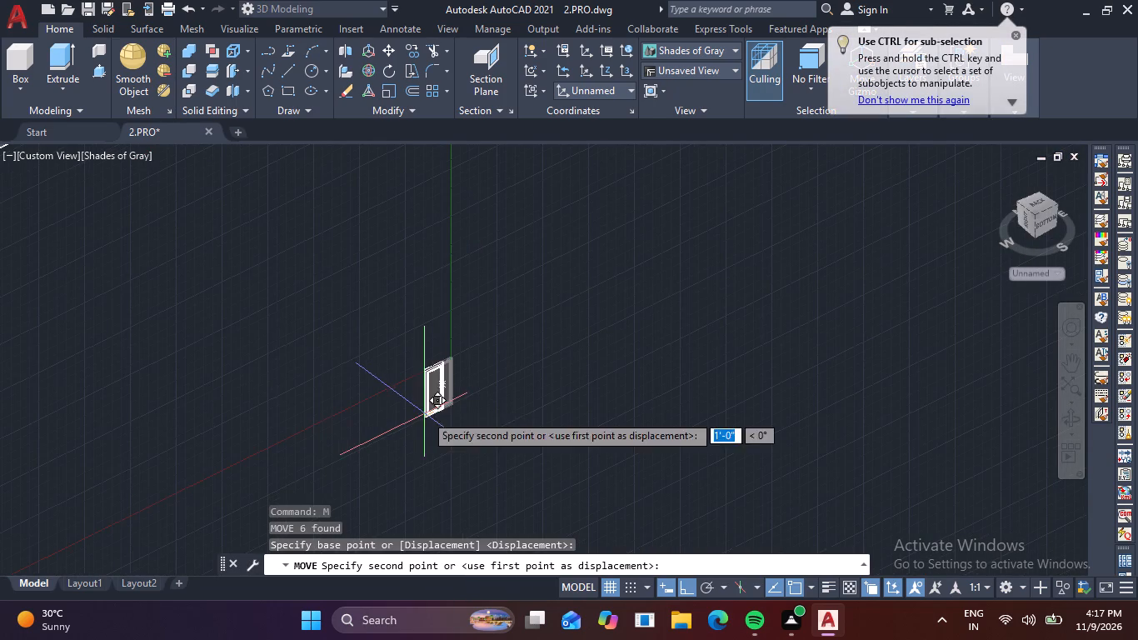
shift+middle_drag(416, 414, 361, 432)
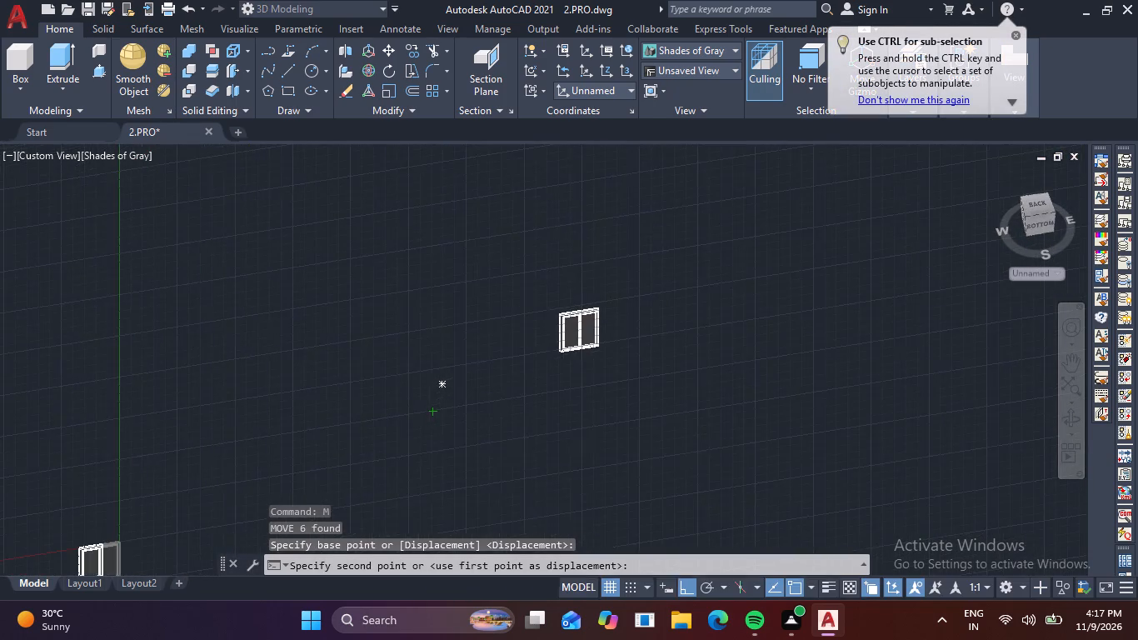
scroll(373, 417, down, 3)
scroll(279, 354, up, 1)
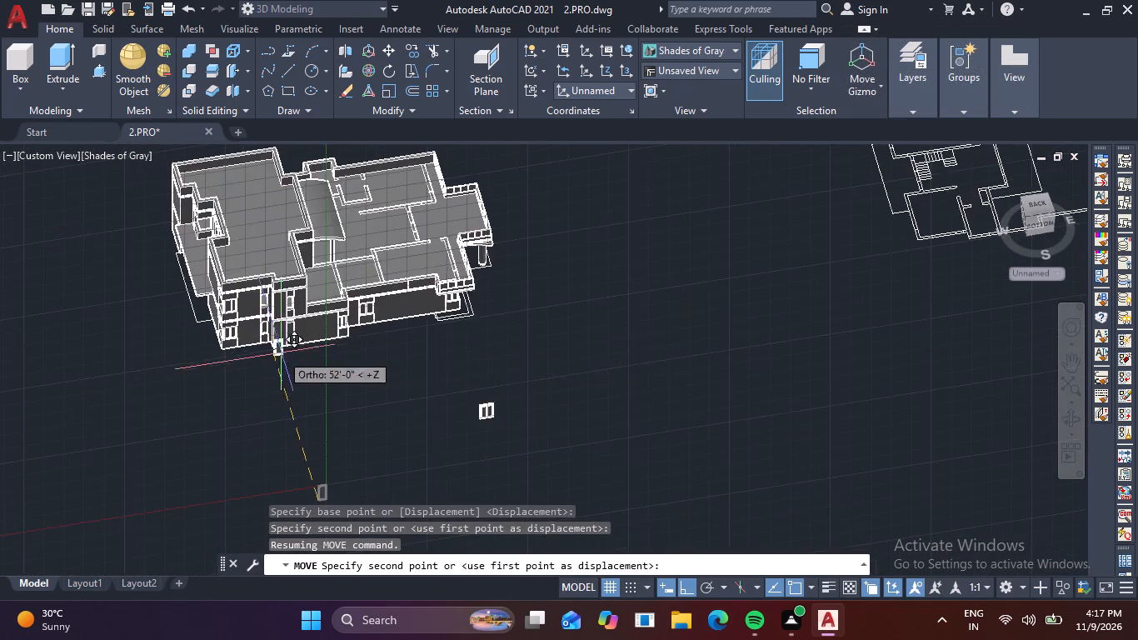
scroll(287, 347, up, 4)
middle_drag(297, 372, 260, 385)
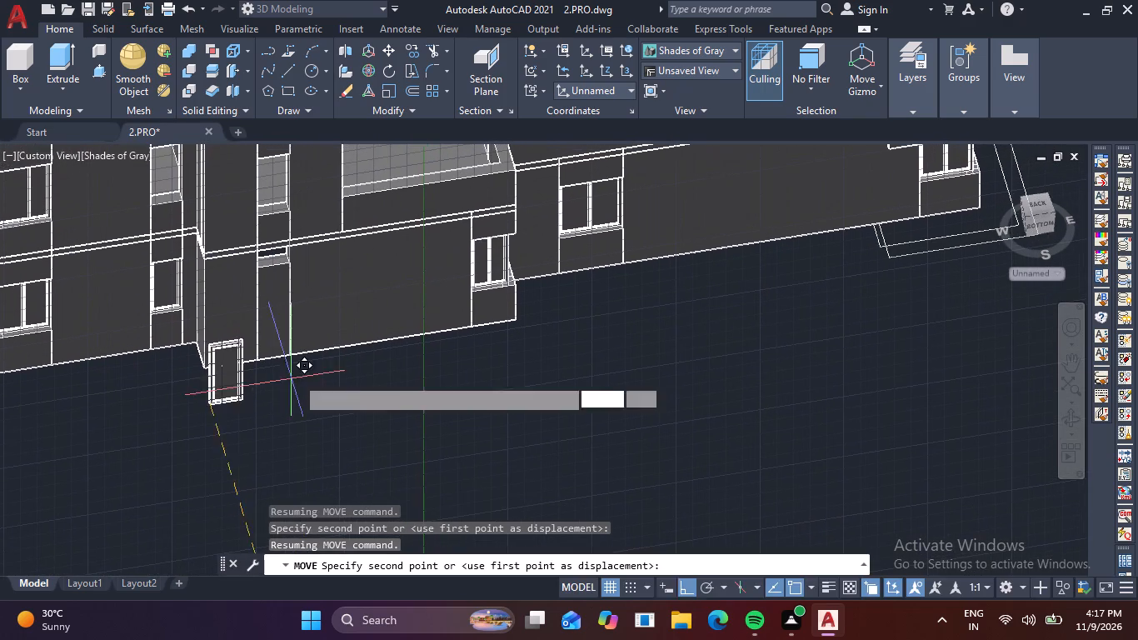
middle_drag(332, 381, 307, 398)
shift+middle_drag(422, 379, 397, 392)
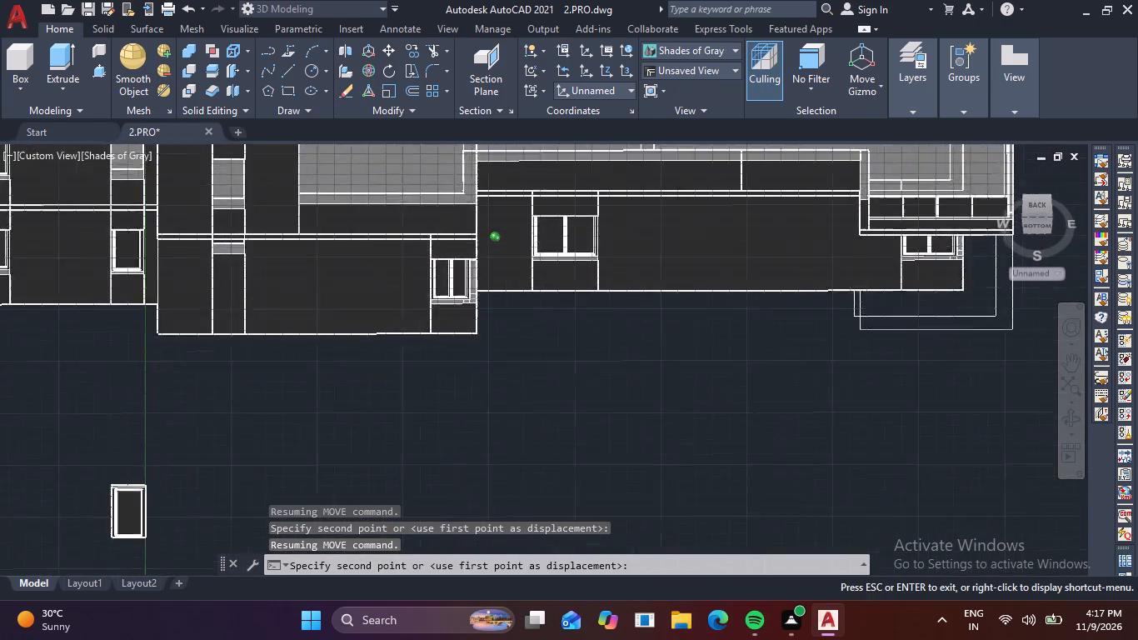
shift+middle_drag(397, 392, 382, 396)
middle_drag(145, 237, 152, 345)
scroll(65, 252, up, 4)
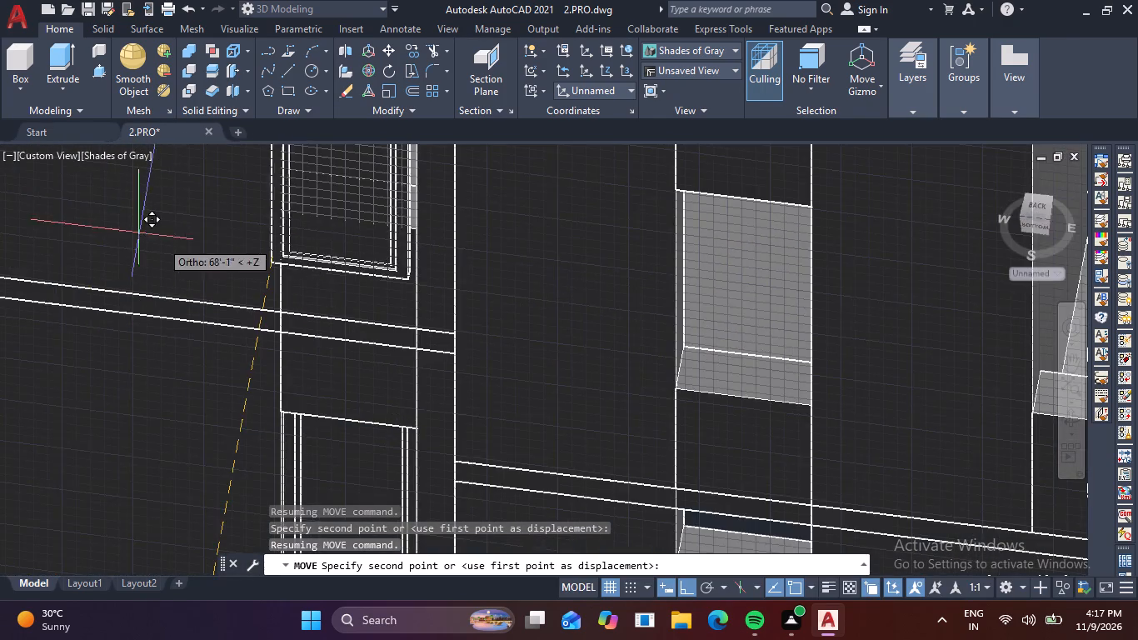
scroll(202, 250, up, 4)
scroll(573, 198, down, 3)
middle_drag(564, 224, 537, 299)
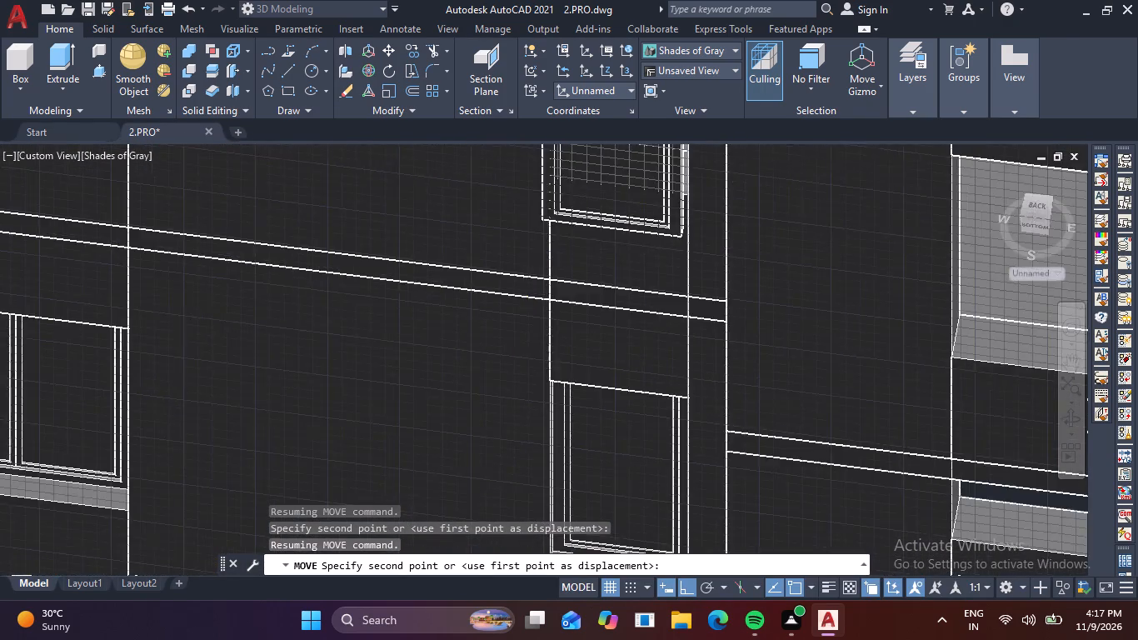
middle_drag(537, 299, 445, 431)
scroll(462, 340, up, 3)
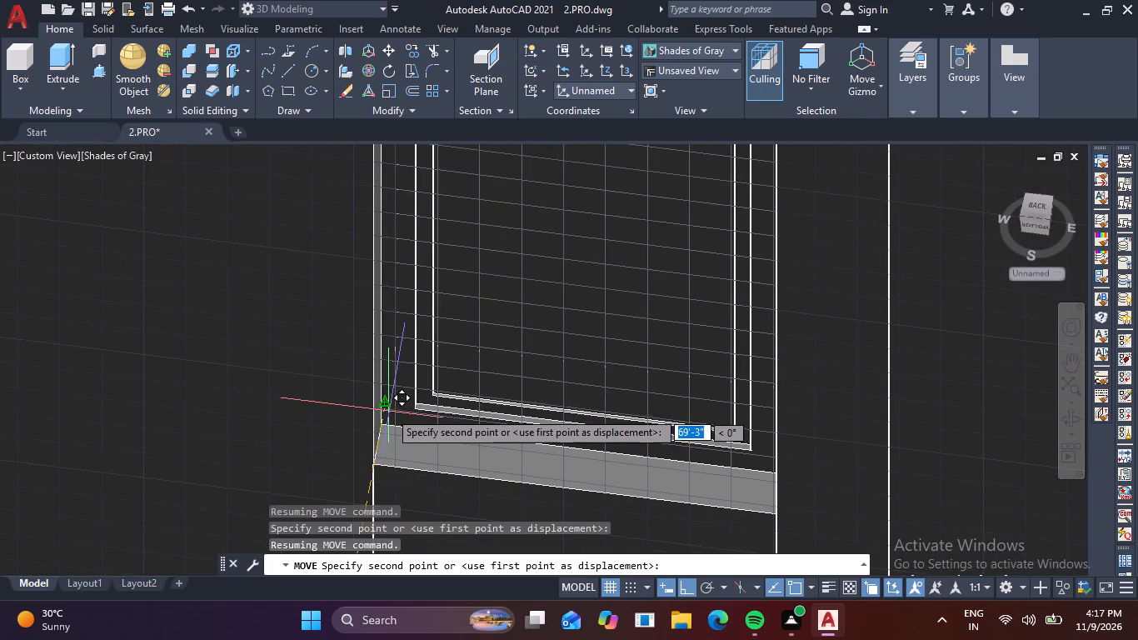
click(389, 402)
Examine the fitted narrow window and the remaining wall openings along this side of the house.
scroll(472, 409, down, 4)
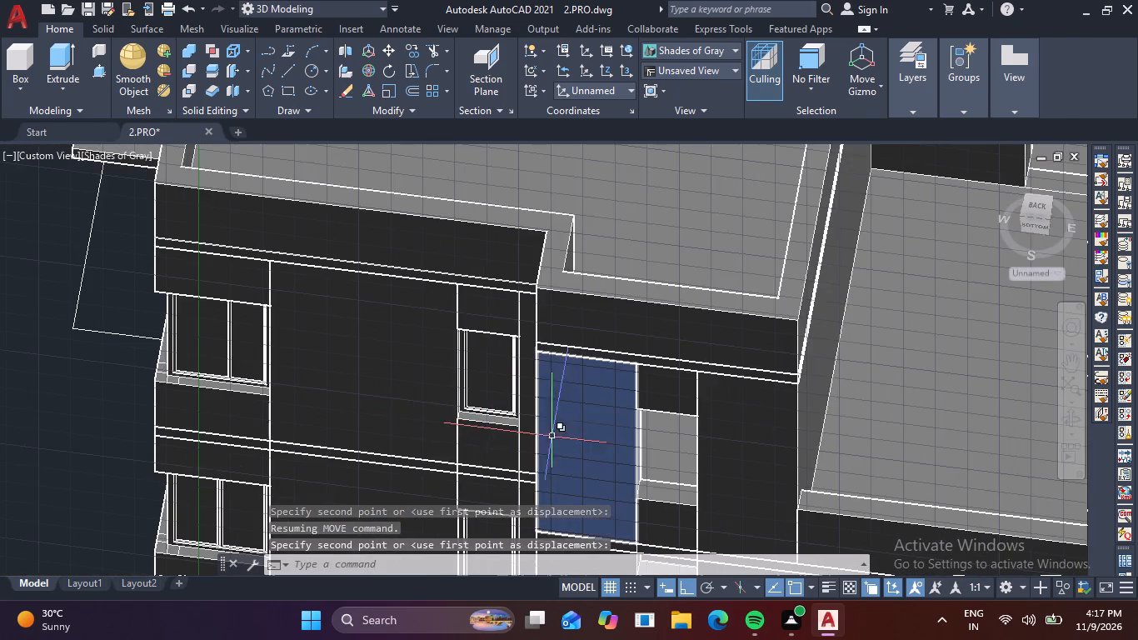
scroll(462, 406, up, 3)
scroll(522, 433, down, 2)
middle_drag(526, 446, 339, 327)
scroll(337, 327, down, 1)
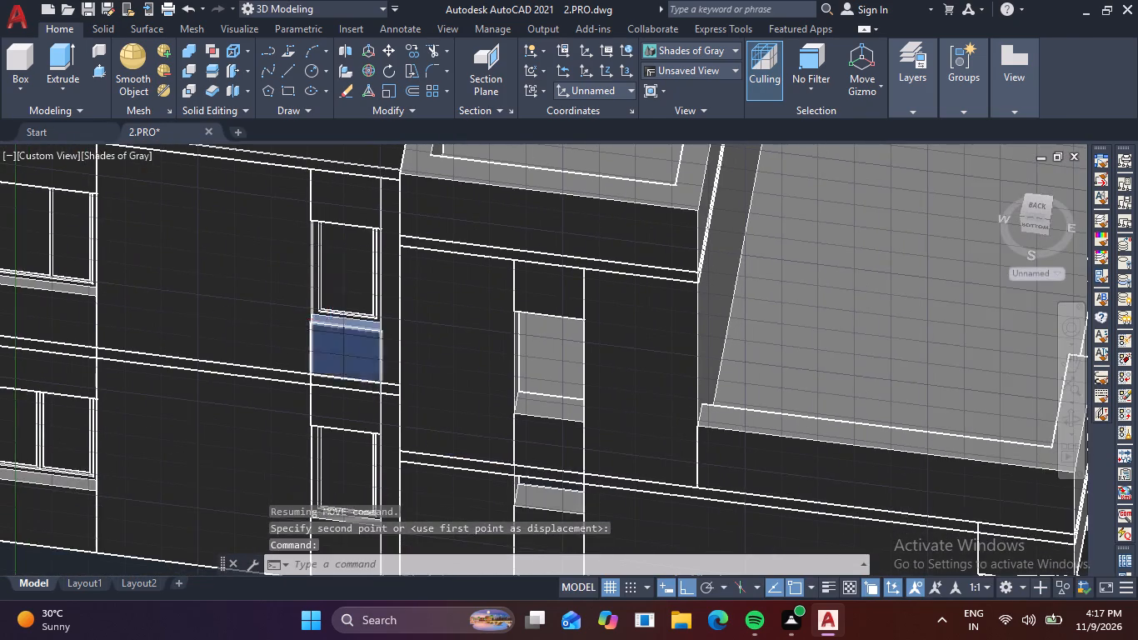
scroll(347, 334, down, 1)
scroll(317, 322, up, 4)
scroll(472, 332, down, 2)
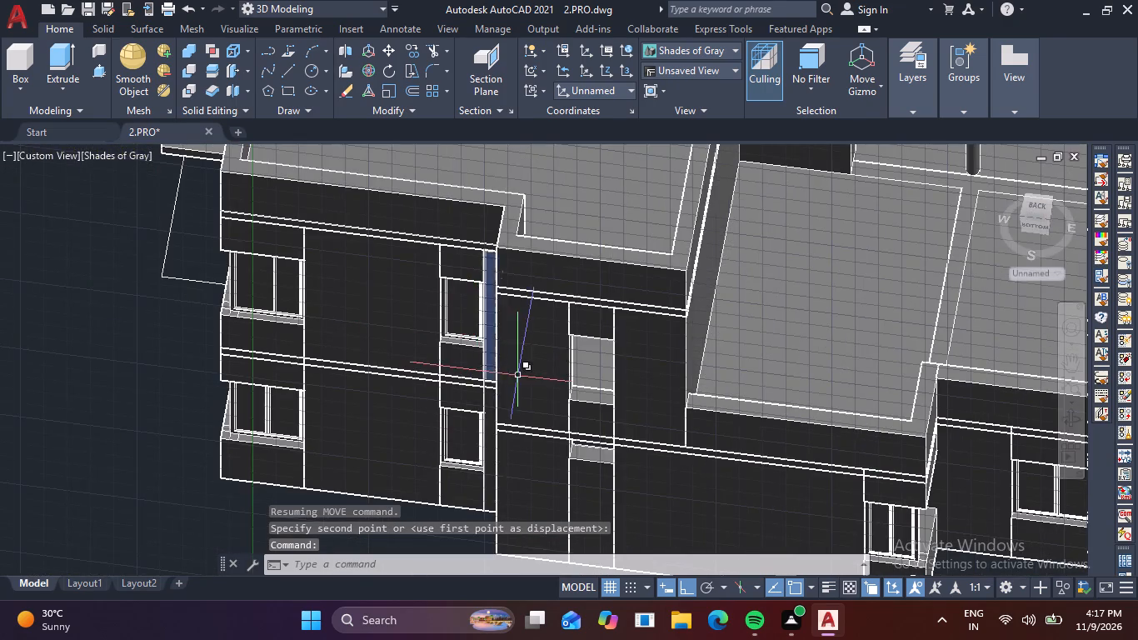
middle_drag(510, 373, 367, 253)
scroll(368, 266, down, 3)
middle_drag(384, 392, 301, 233)
scroll(305, 250, down, 2)
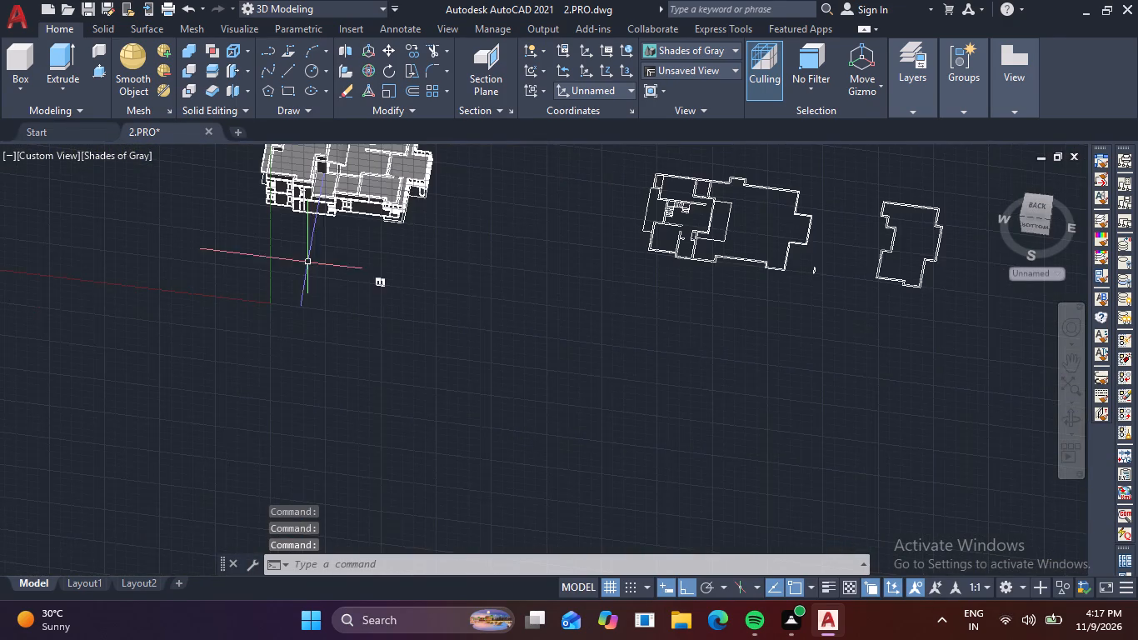
middle_drag(313, 302, 368, 403)
scroll(353, 223, up, 5)
middle_drag(373, 349, 368, 215)
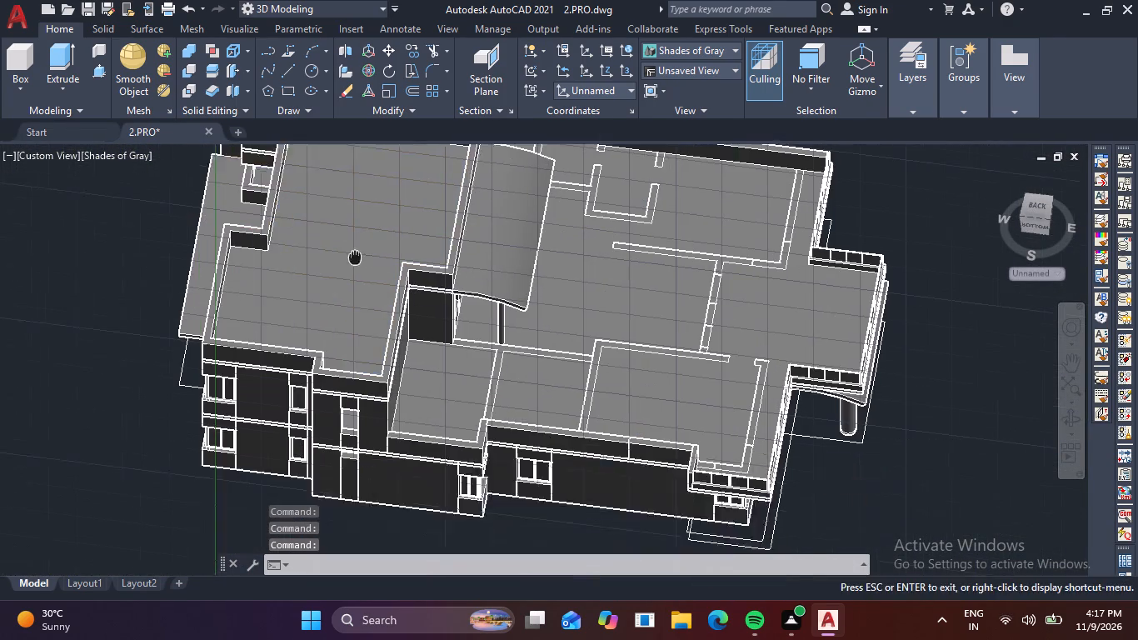
Copy the fitted narrow upper-floor window with its frame, inner ring and glass about 15' straight out from the wall.
scroll(342, 393, up, 4)
middle_drag(220, 293, 315, 344)
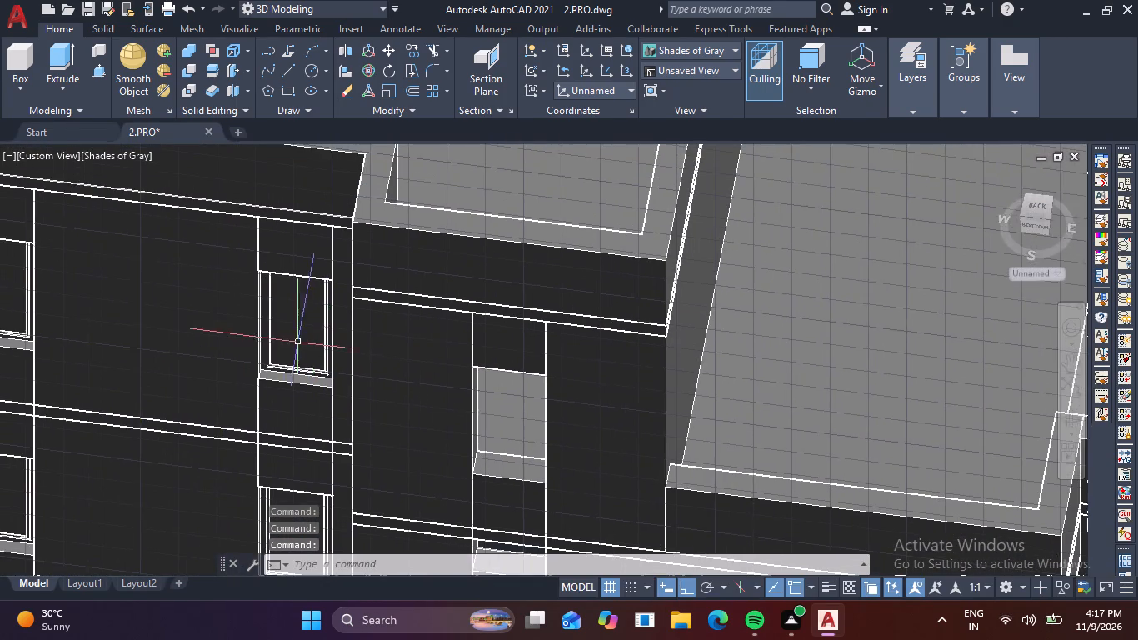
scroll(287, 334, up, 3)
click(307, 303)
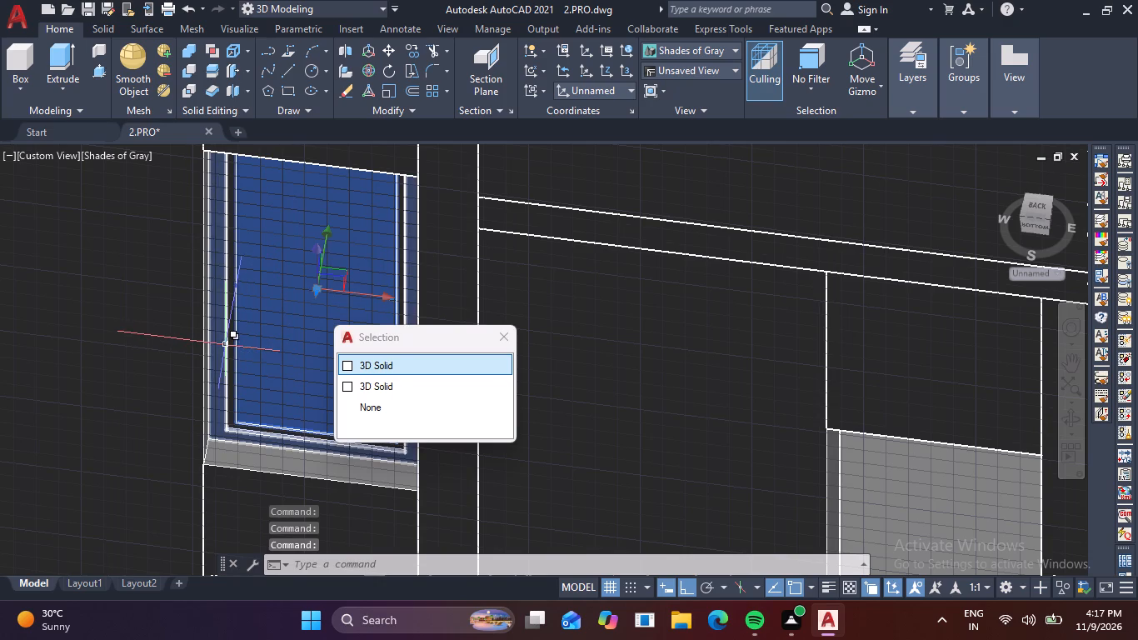
click(226, 345)
click(233, 340)
key(c)
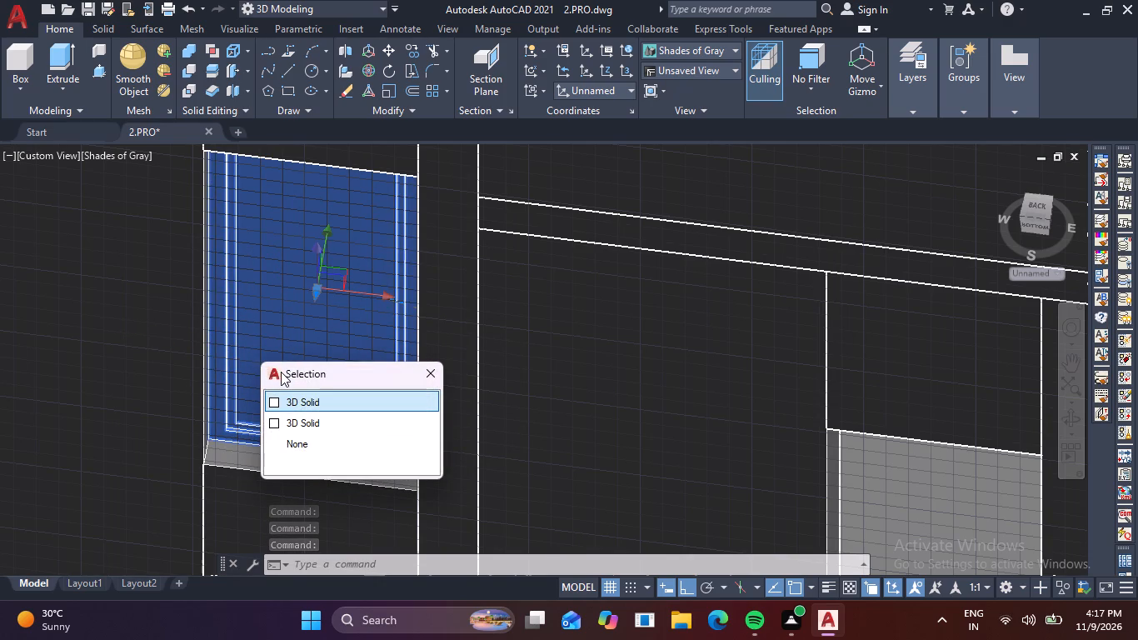
key(o)
key(space)
click(341, 347)
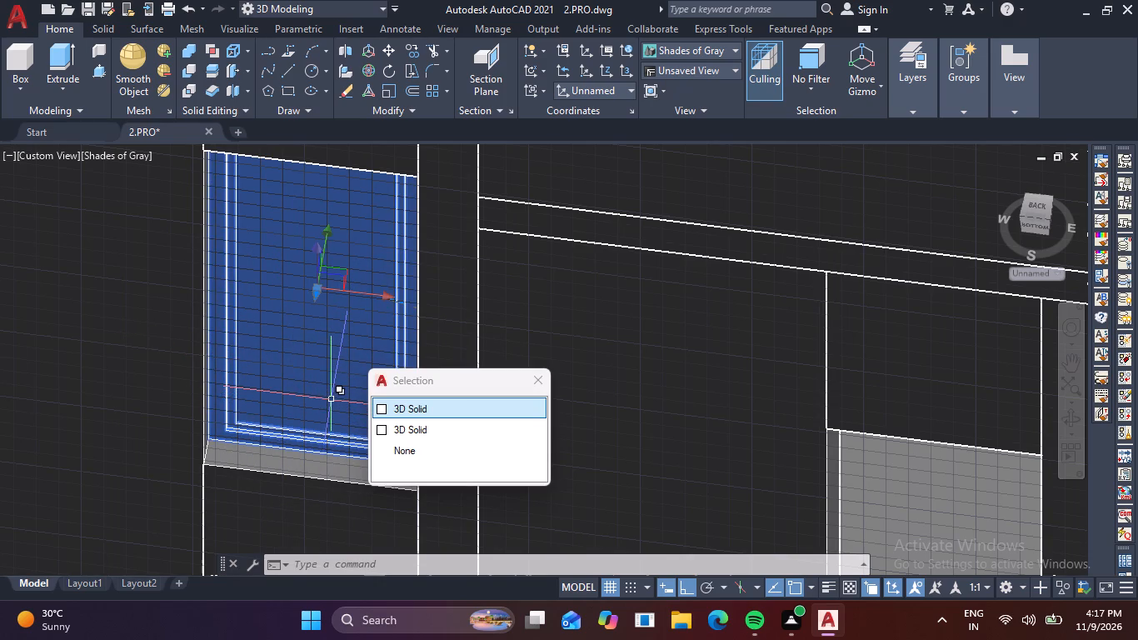
text(co)
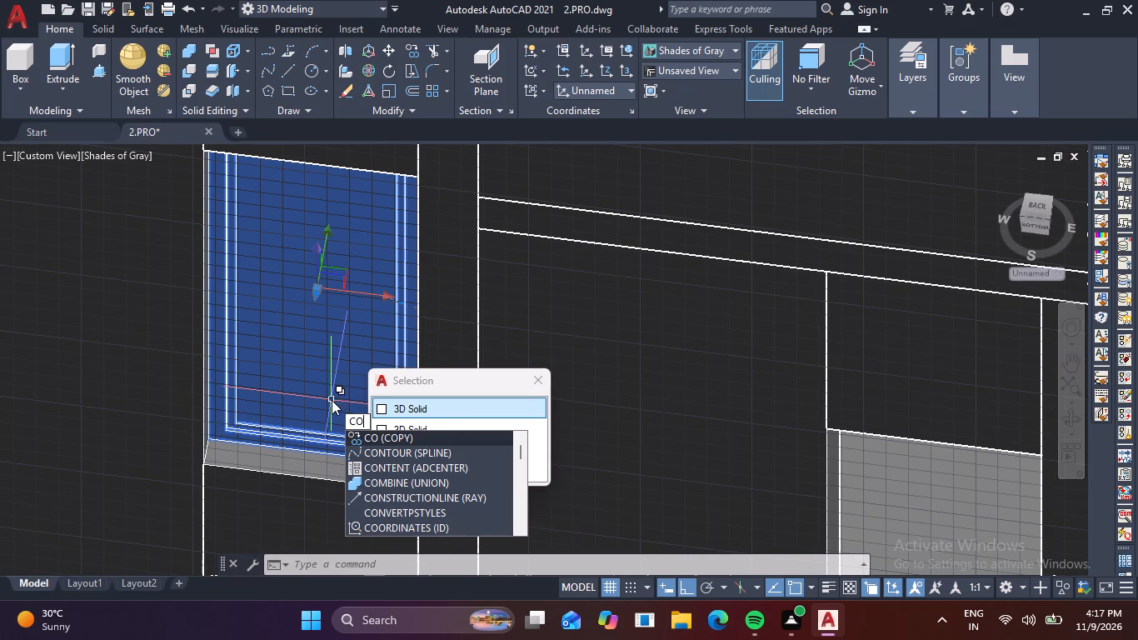
key(space)
key(space)
click(323, 347)
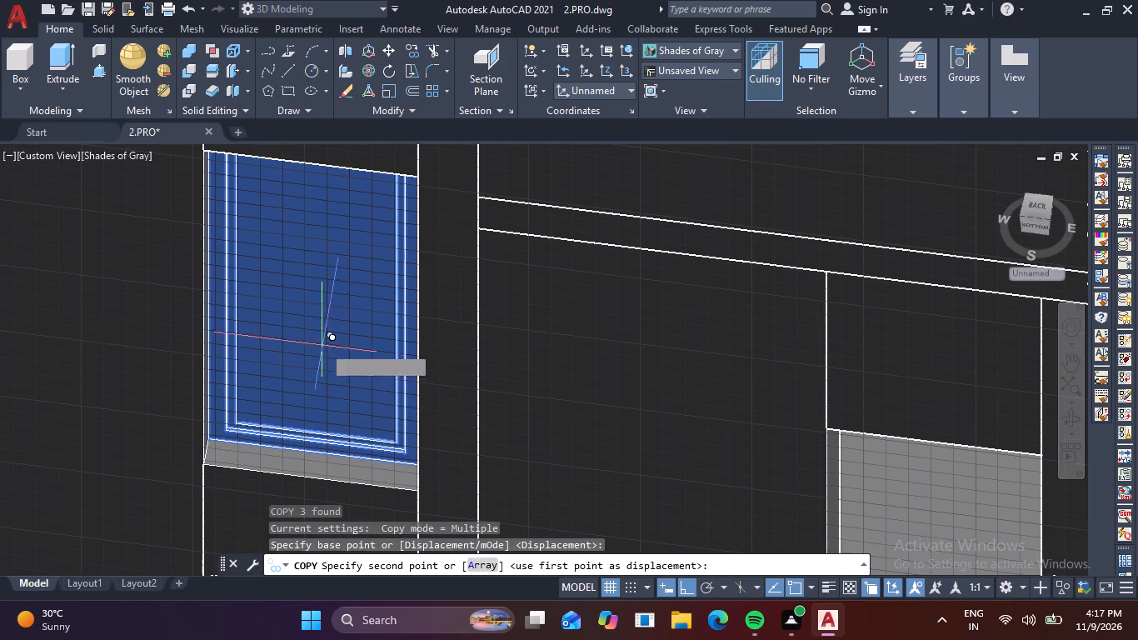
scroll(248, 452, down, 4)
middle_drag(250, 457, 339, 296)
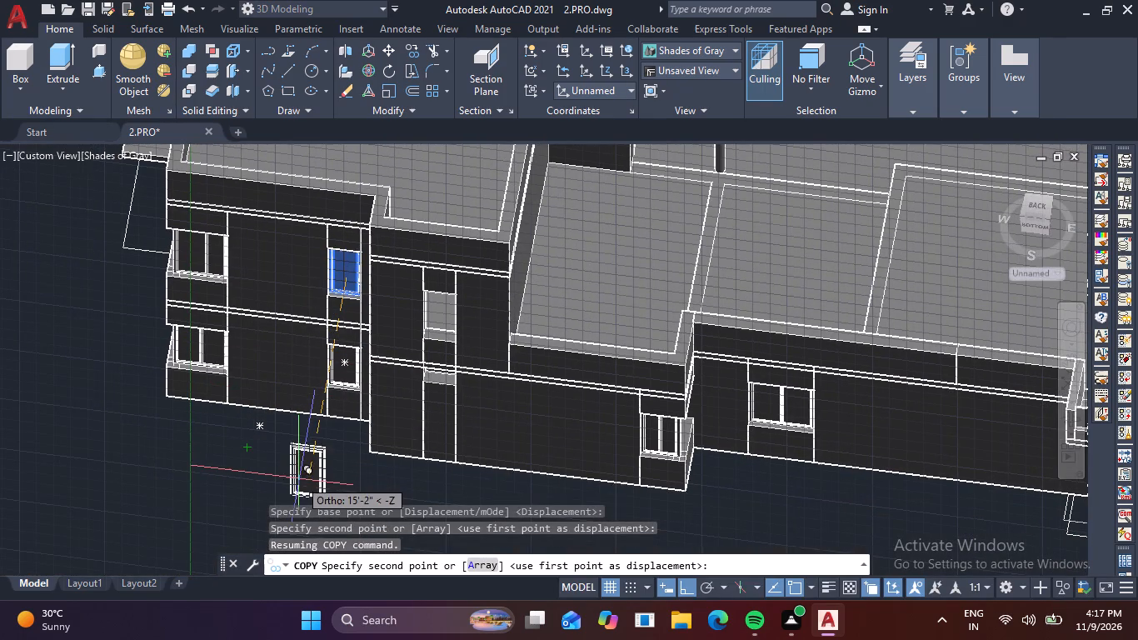
click(300, 480)
key(Escape)
Copy the spare narrow window from its frame's bottom depth-edge midpoint to the matching midpoint of the empty upper-floor opening in the adjacent wall.
middle_drag(314, 263, 440, 80)
scroll(477, 232, up, 3)
middle_drag(466, 242, 546, 96)
scroll(382, 177, up, 2)
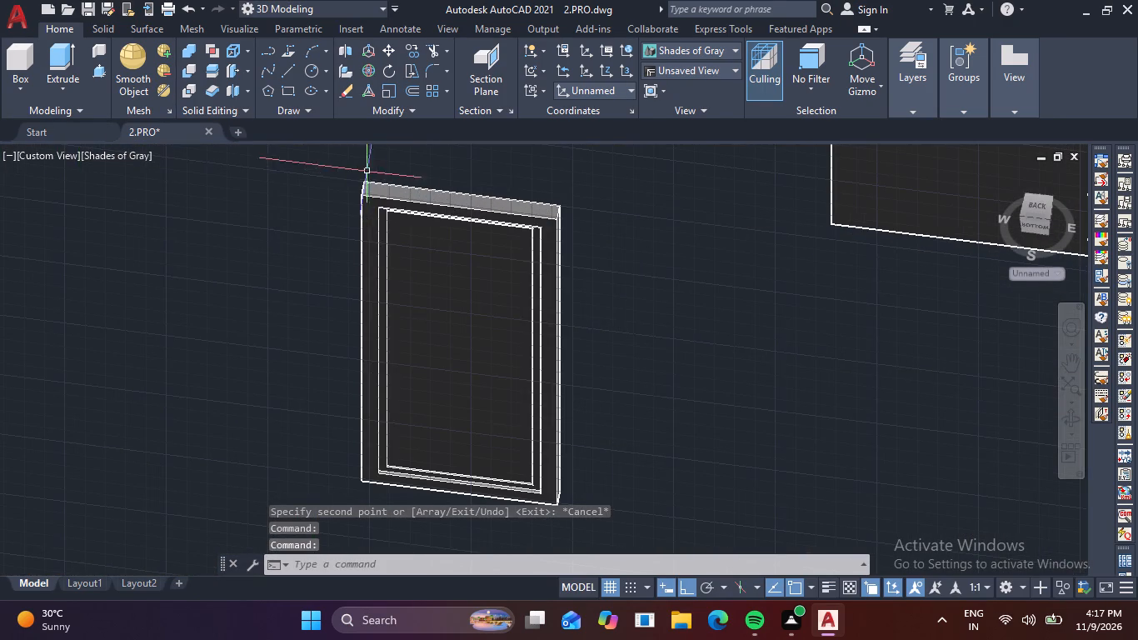
click(324, 157)
click(647, 524)
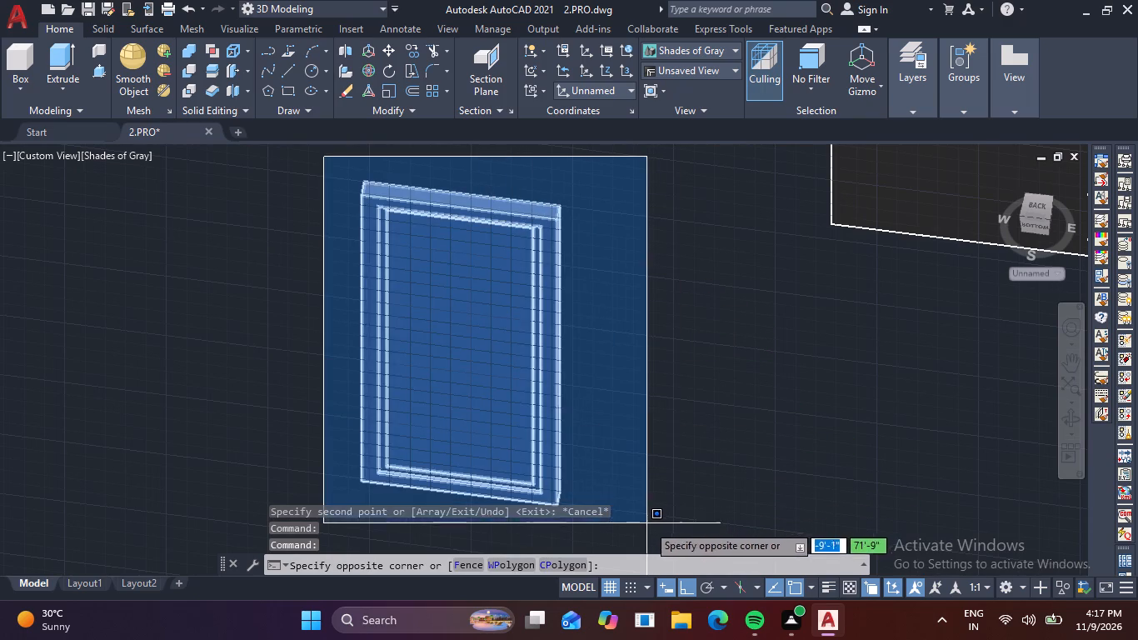
key(z)
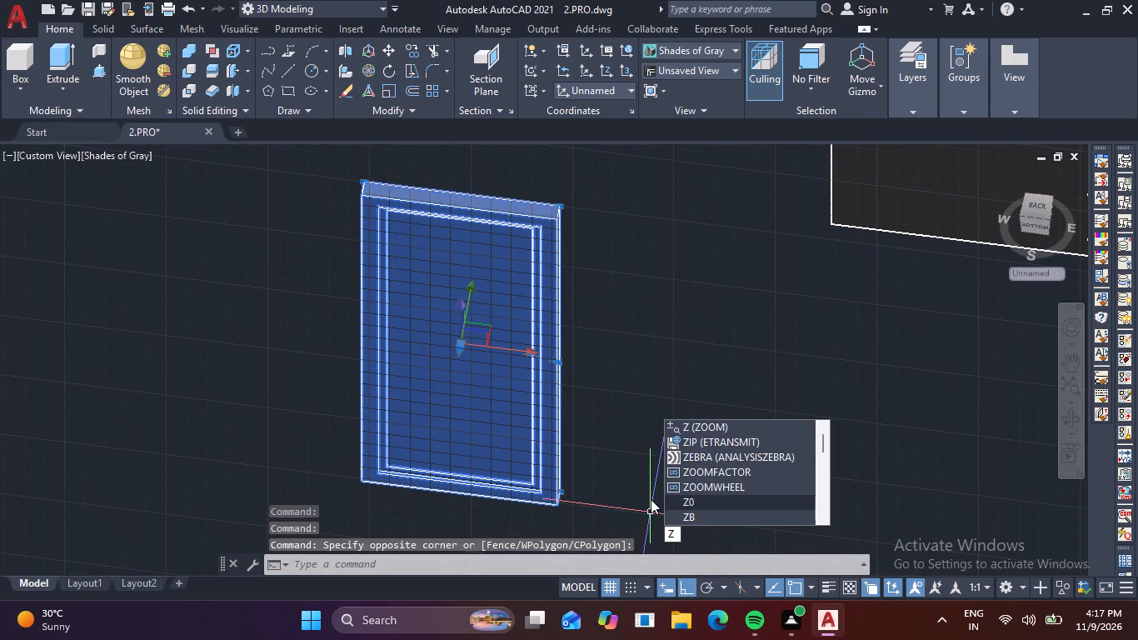
key(BackSpace)
text(co)
key(space)
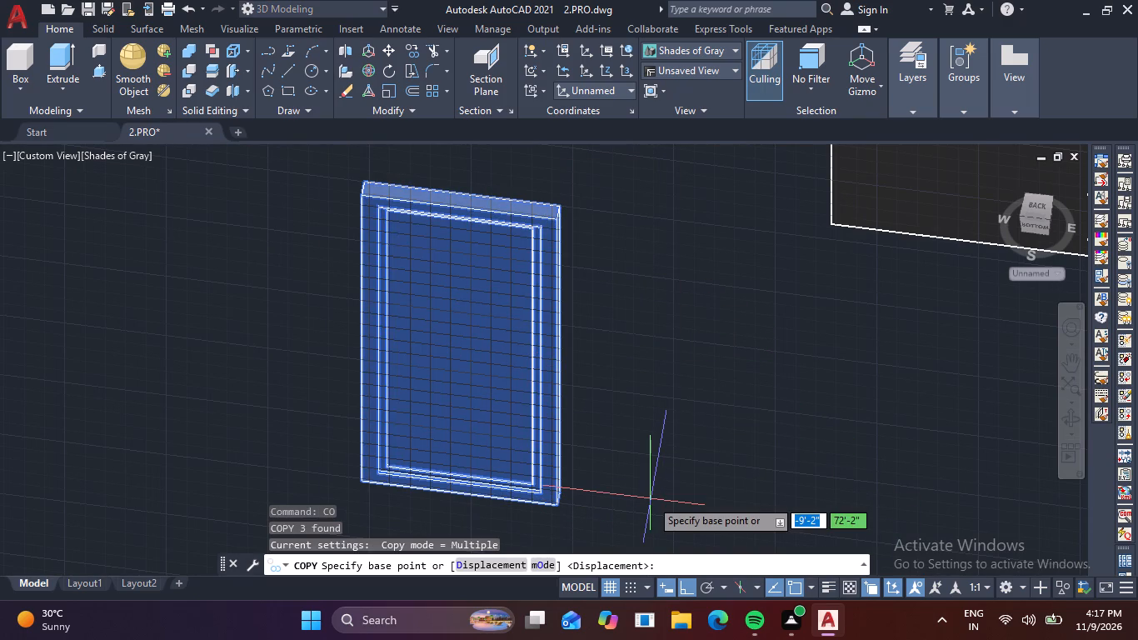
shift+middle_drag(624, 547, 601, 548)
shift+scroll(601, 548, up, 1)
scroll(633, 515, down, 3)
middle_drag(662, 504, 651, 491)
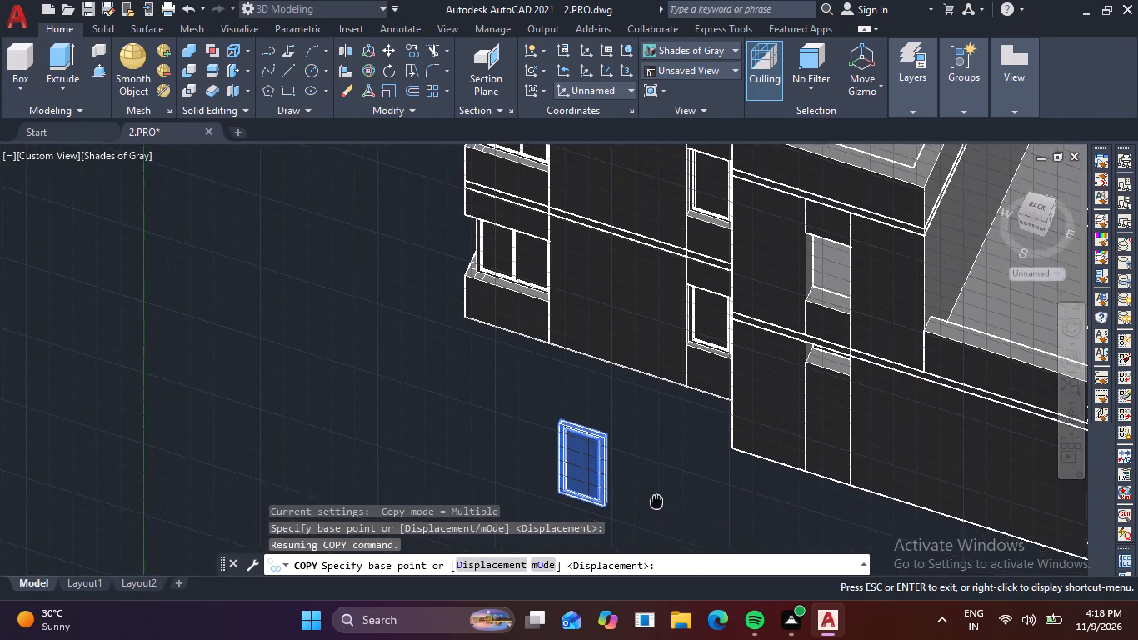
middle_drag(651, 491, 635, 468)
scroll(607, 493, up, 4)
scroll(536, 457, up, 4)
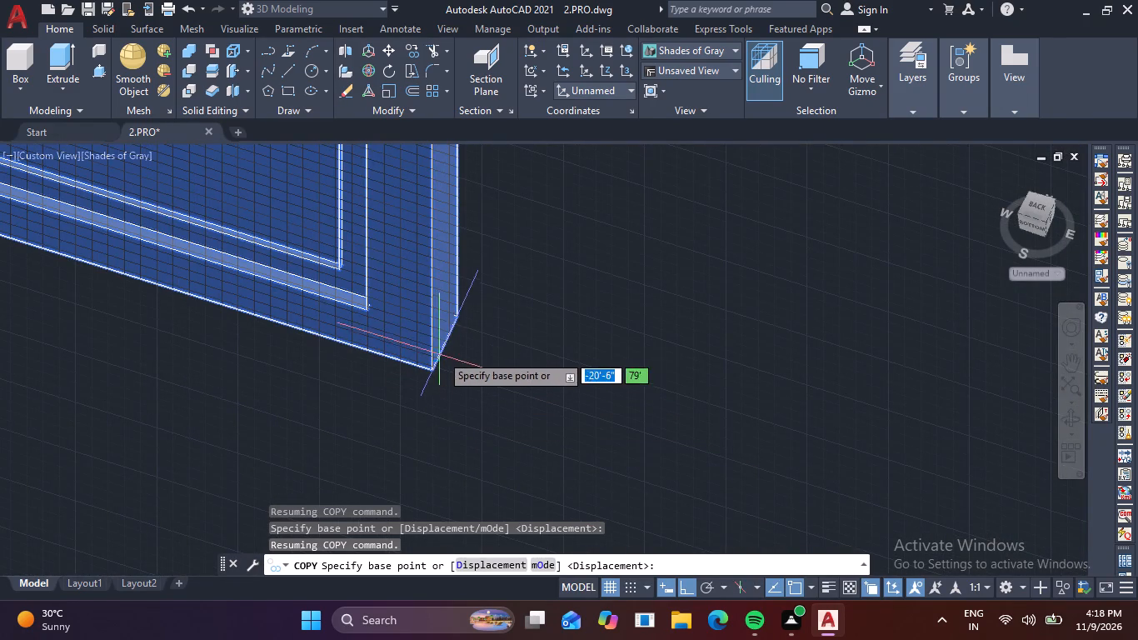
click(445, 342)
scroll(539, 342, down, 3)
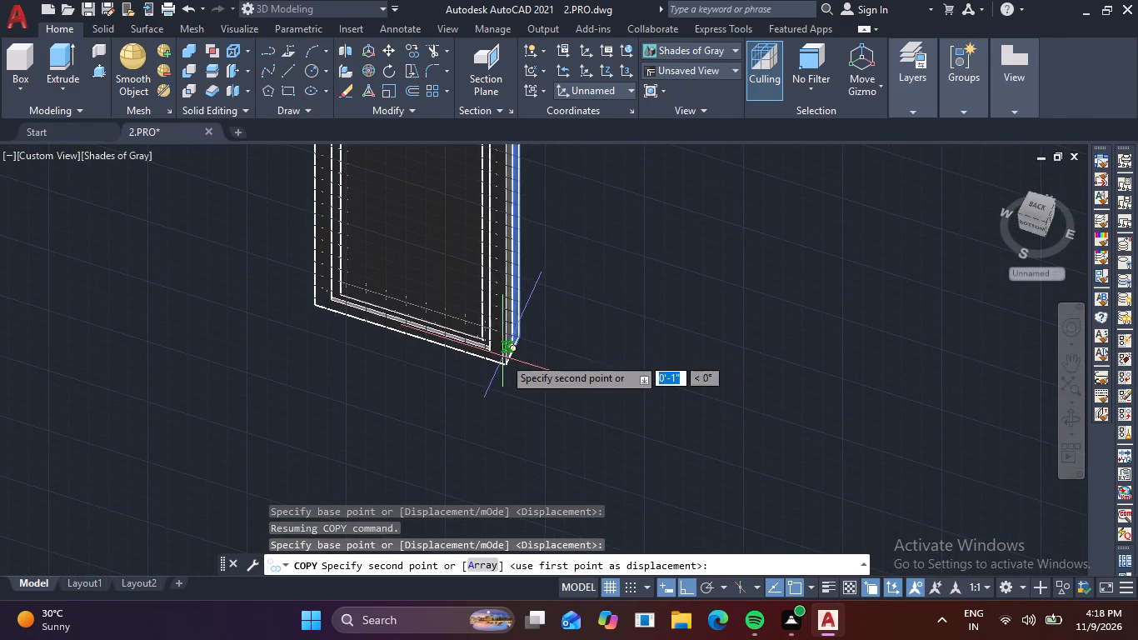
shift+middle_drag(501, 356, 582, 365)
scroll(582, 342, down, 4)
middle_drag(576, 365, 593, 437)
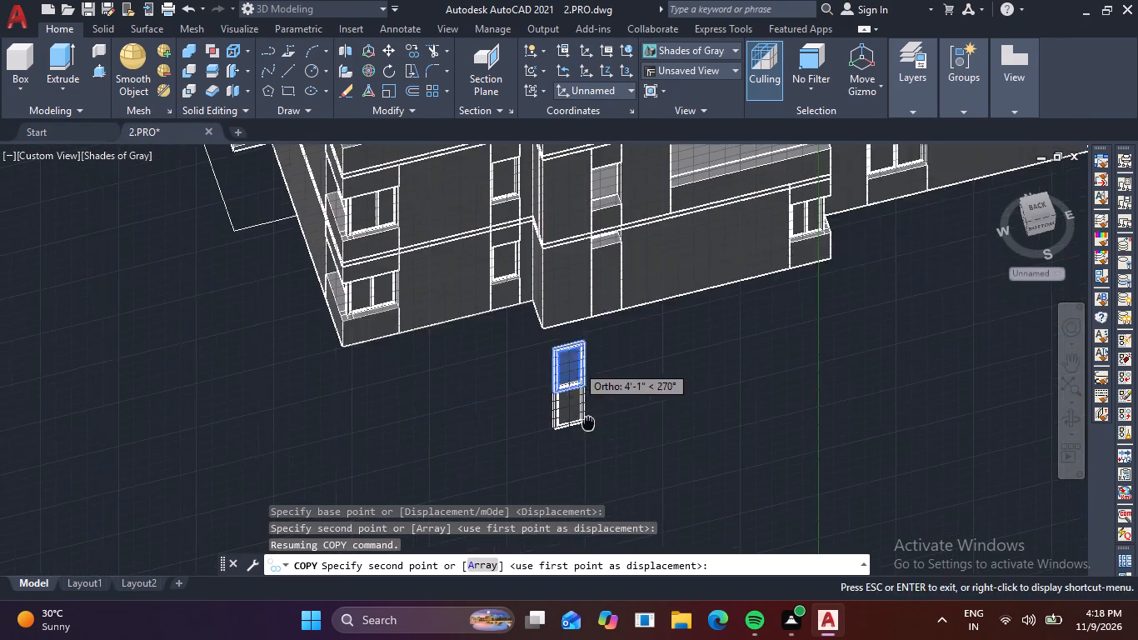
middle_drag(593, 437, 599, 471)
scroll(653, 277, up, 3)
scroll(592, 247, up, 3)
middle_drag(542, 171, 542, 384)
scroll(567, 337, up, 3)
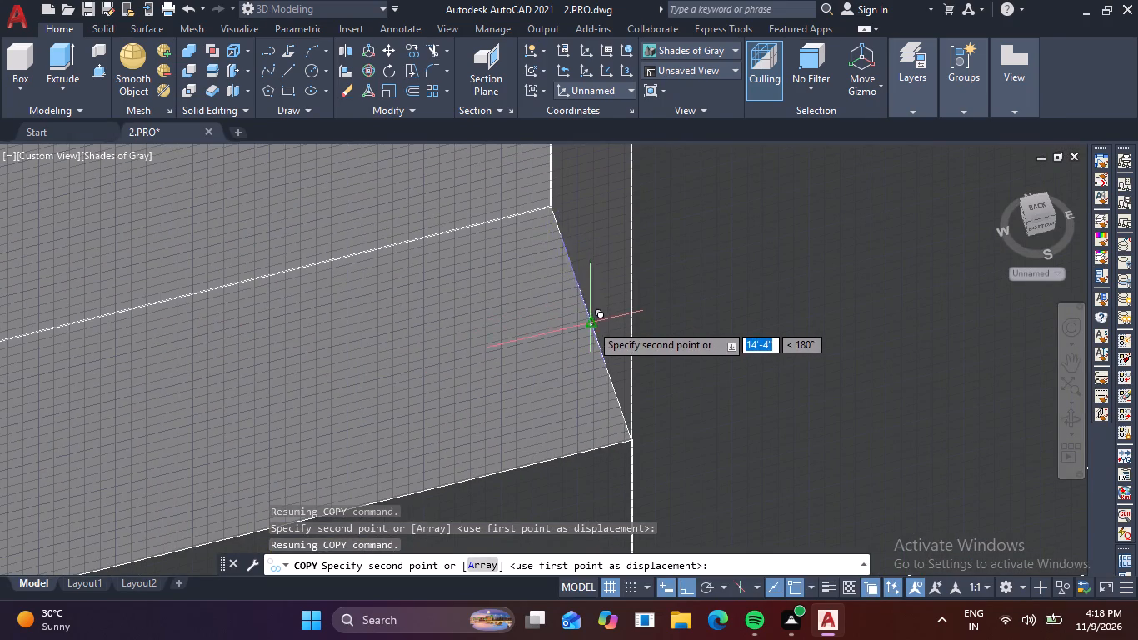
click(591, 323)
scroll(672, 376, down, 3)
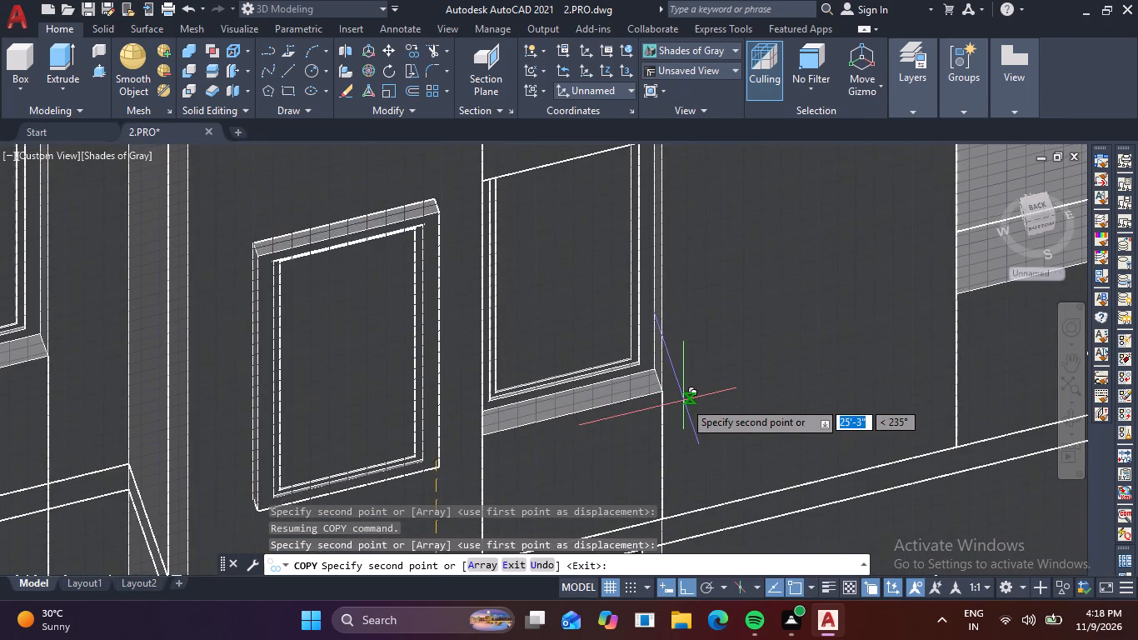
key(Escape)
Delete the spare narrow window left standing in front of the house.
scroll(692, 435, down, 2)
shift+middle_drag(741, 458, 737, 457)
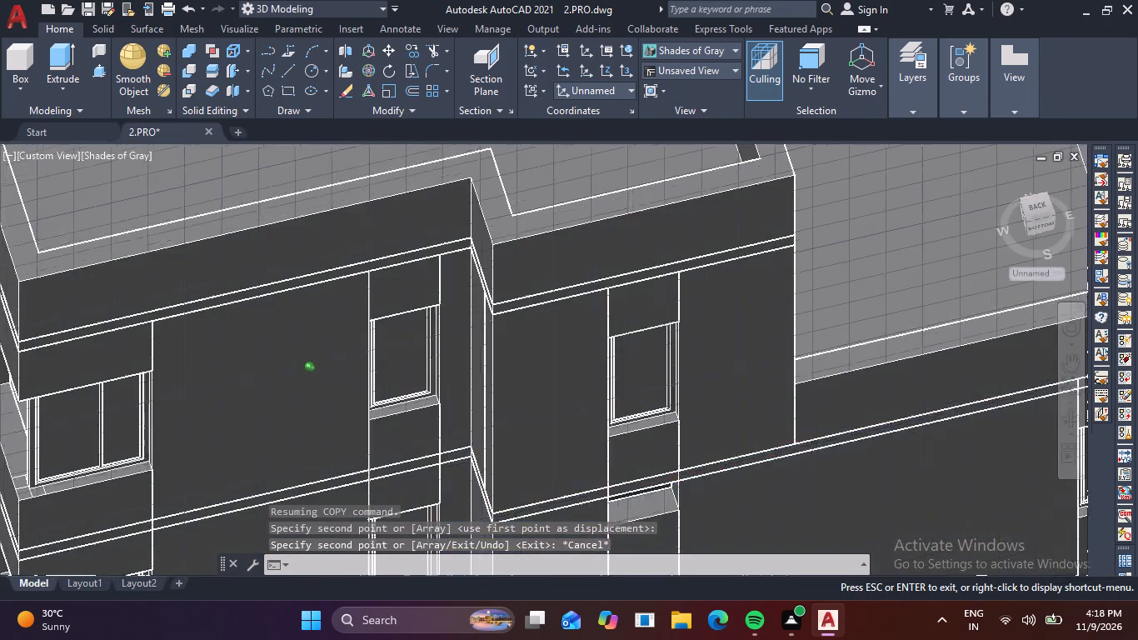
shift+middle_drag(737, 457, 704, 348)
scroll(699, 349, down, 1)
middle_drag(706, 369, 729, 403)
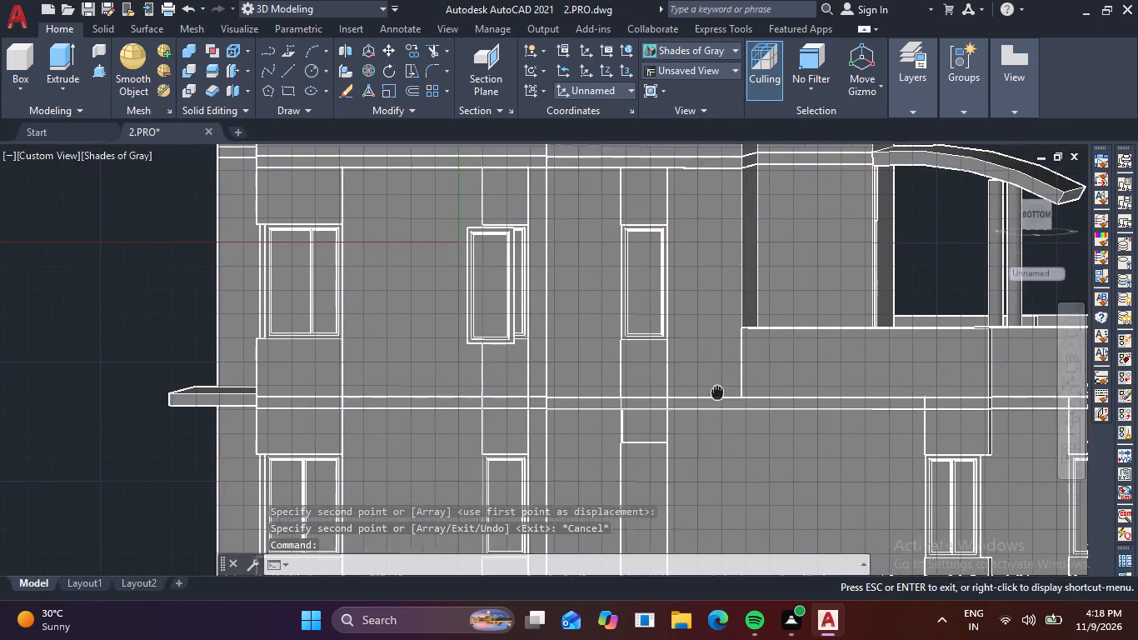
middle_drag(729, 403, 744, 418)
shift+middle_drag(674, 395, 689, 435)
middle_drag(732, 476, 565, 212)
scroll(597, 299, down, 1)
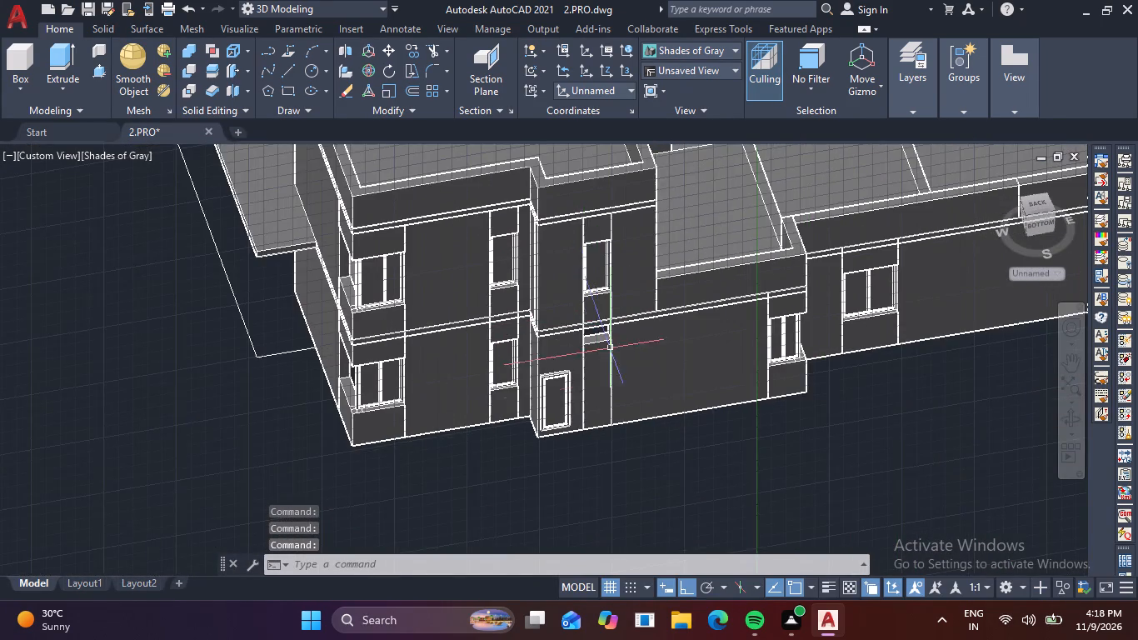
middle_drag(611, 387, 545, 252)
scroll(512, 391, down, 3)
scroll(576, 426, up, 2)
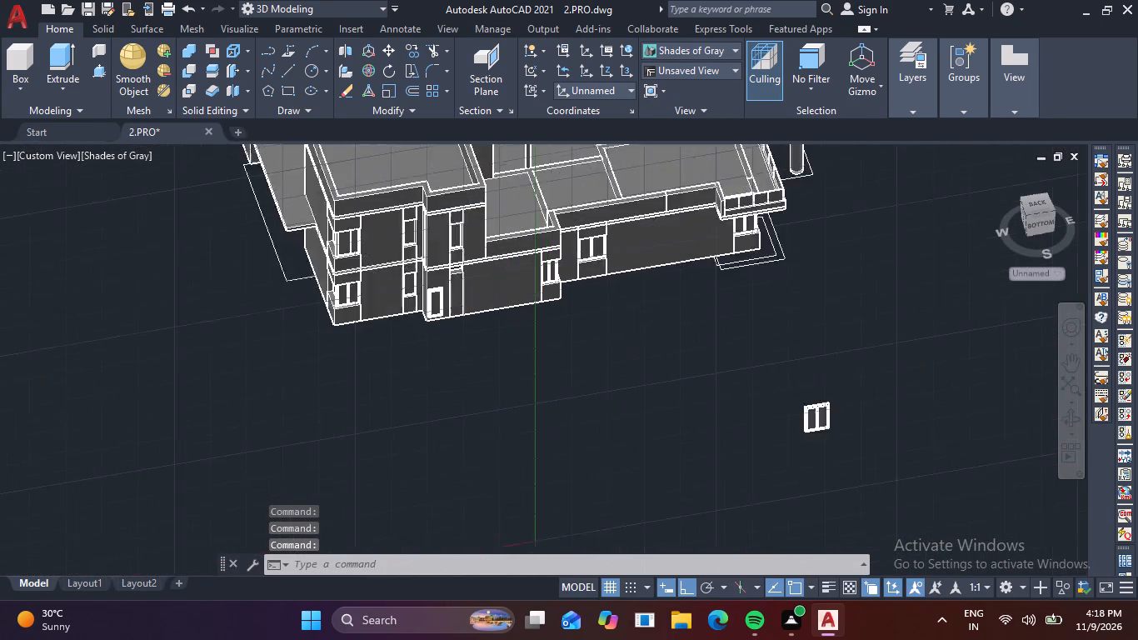
scroll(568, 401, up, 1)
middle_drag(497, 321, 511, 352)
shift+middle_drag(518, 329, 533, 388)
click(404, 366)
click(471, 444)
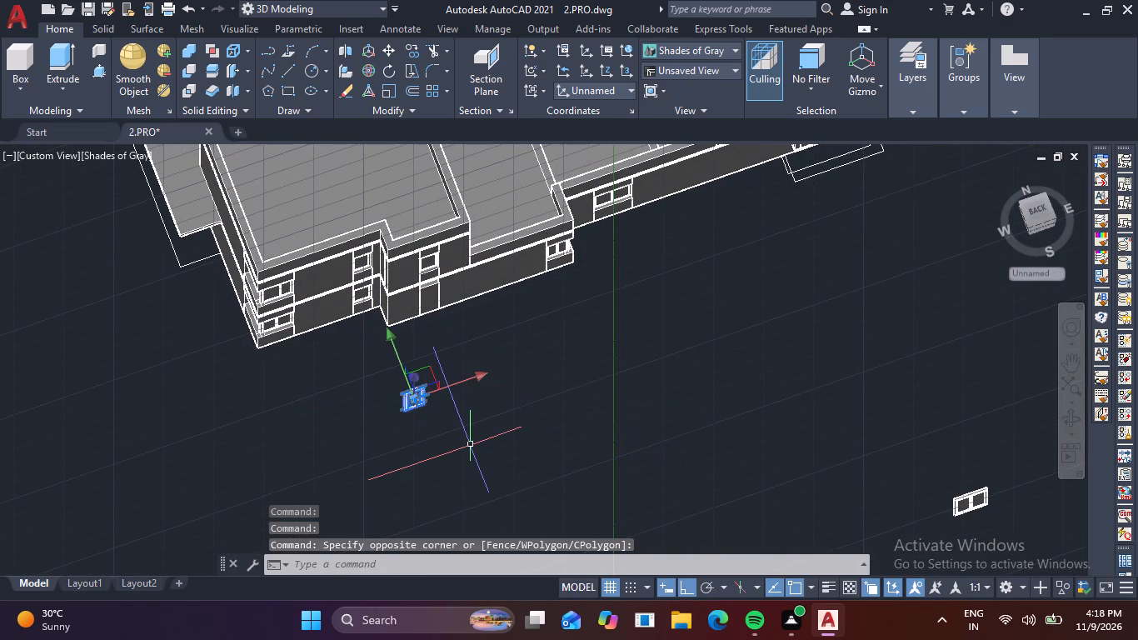
key(Delete)
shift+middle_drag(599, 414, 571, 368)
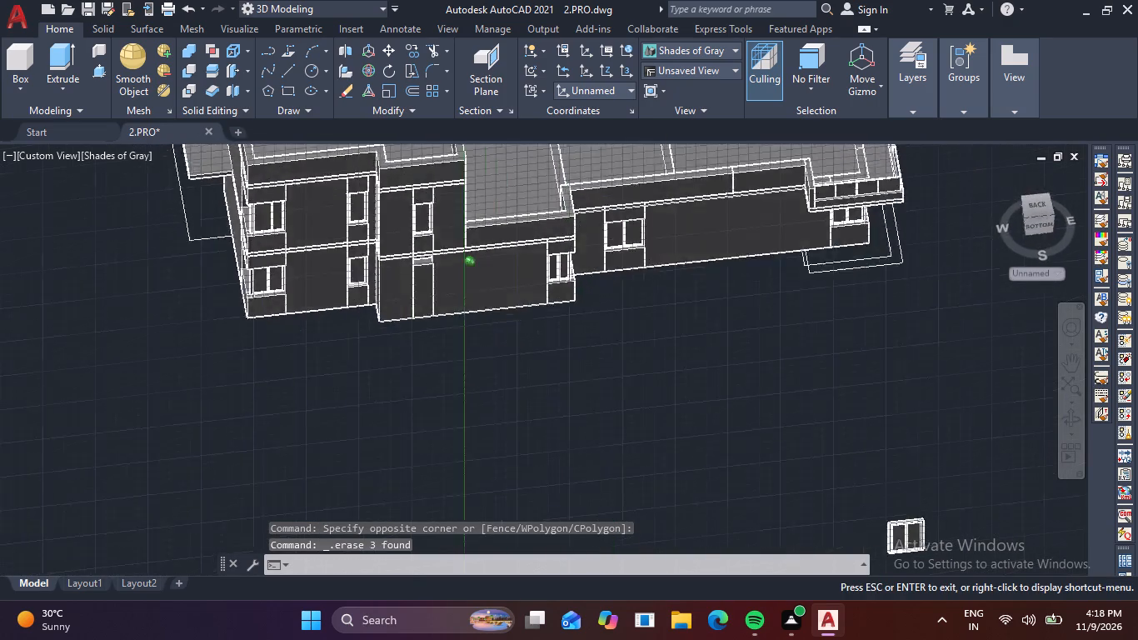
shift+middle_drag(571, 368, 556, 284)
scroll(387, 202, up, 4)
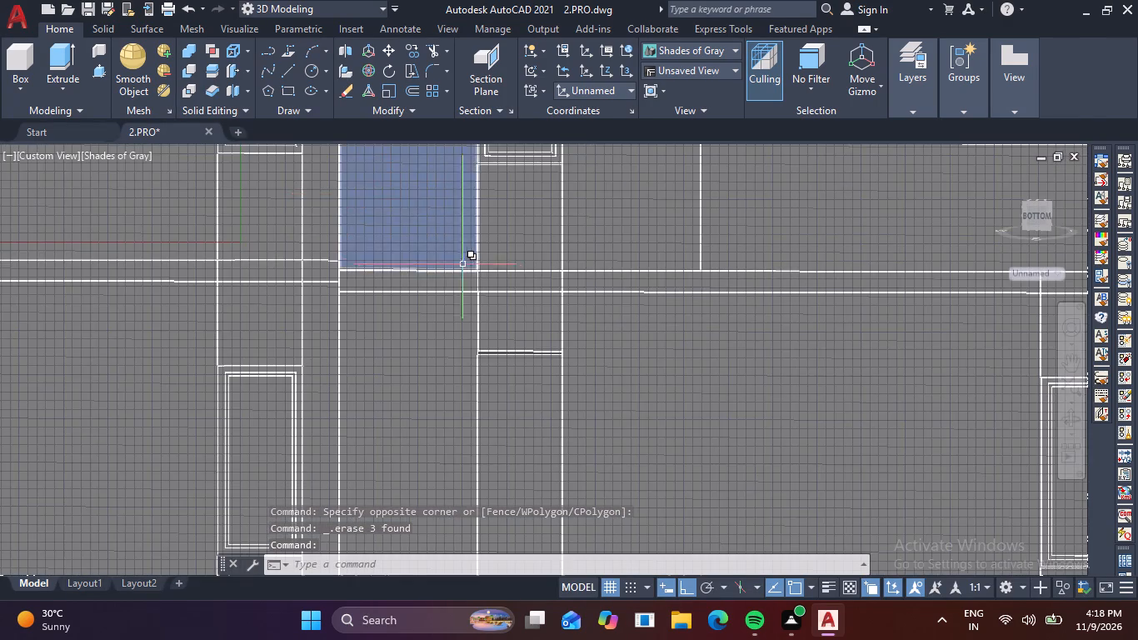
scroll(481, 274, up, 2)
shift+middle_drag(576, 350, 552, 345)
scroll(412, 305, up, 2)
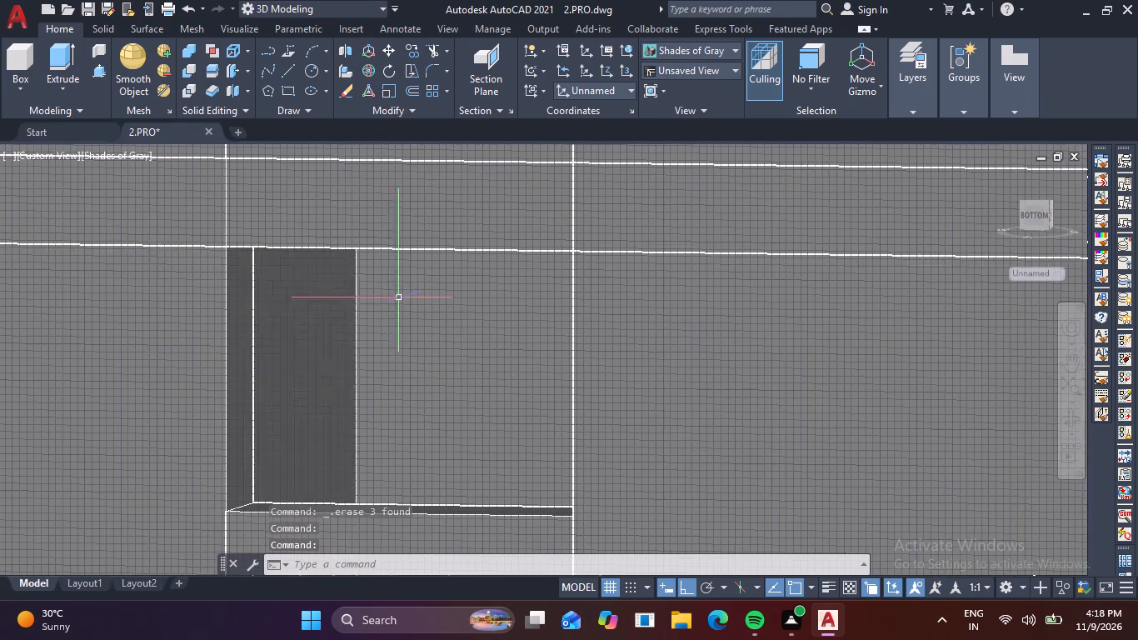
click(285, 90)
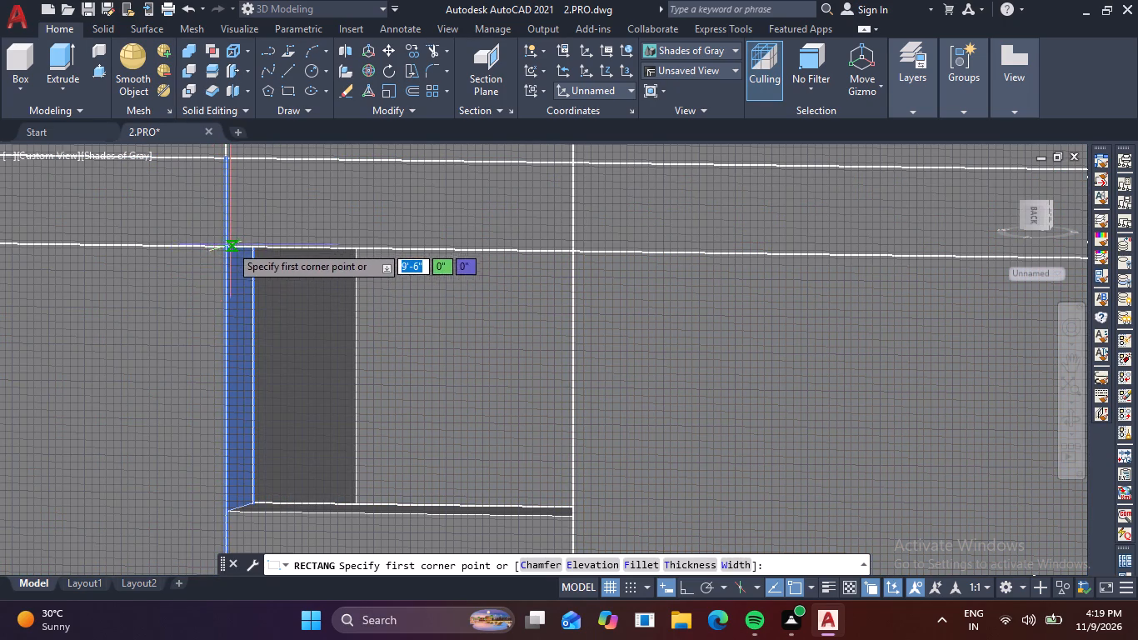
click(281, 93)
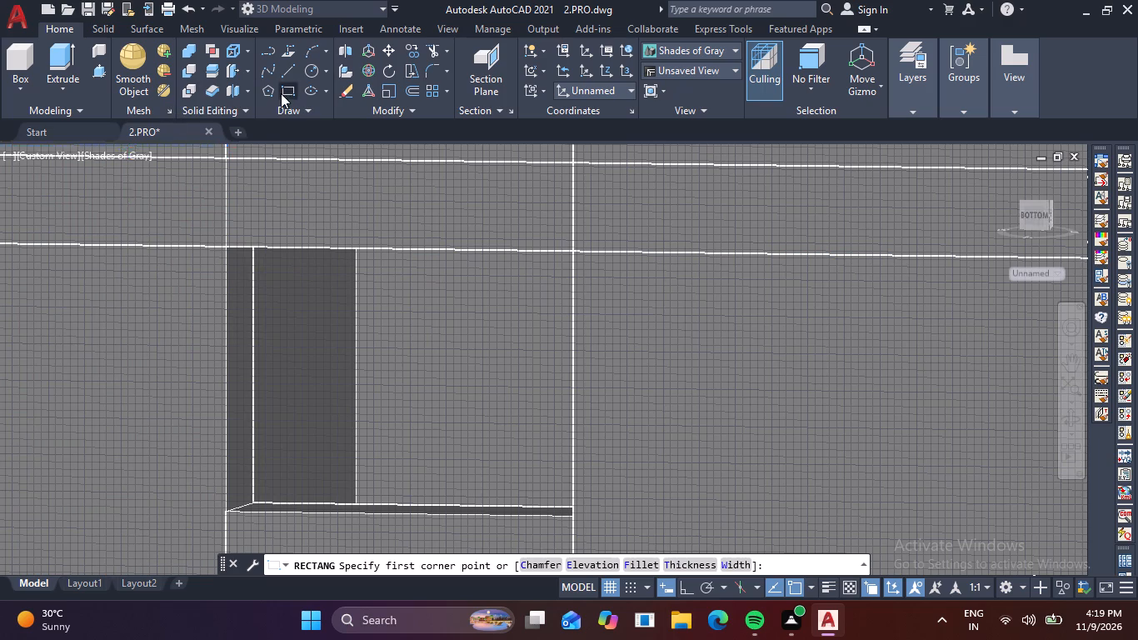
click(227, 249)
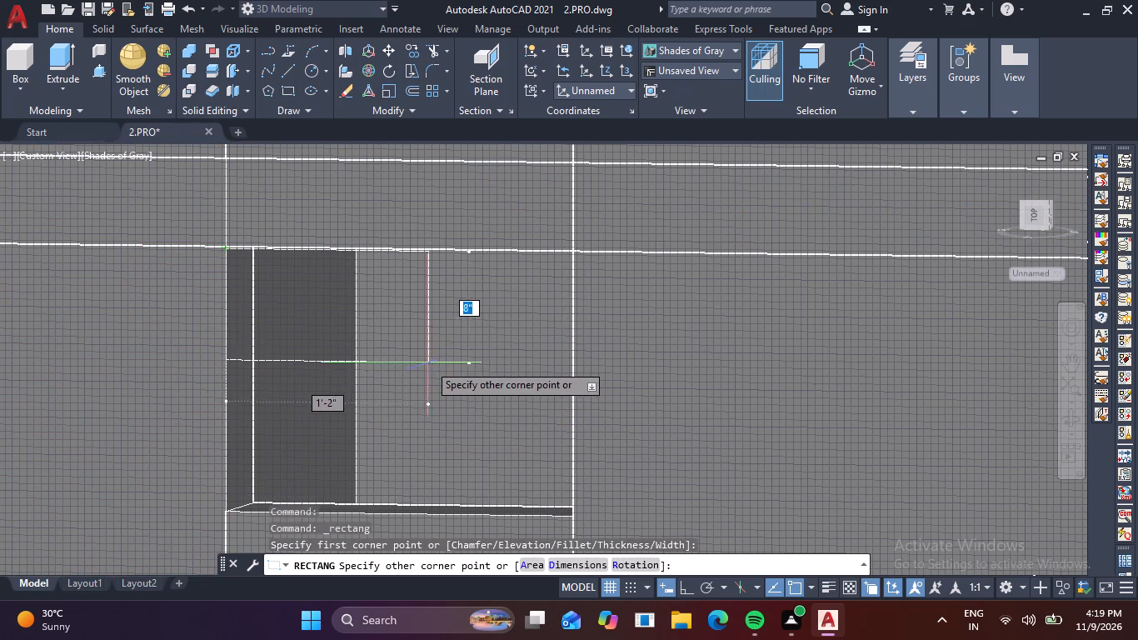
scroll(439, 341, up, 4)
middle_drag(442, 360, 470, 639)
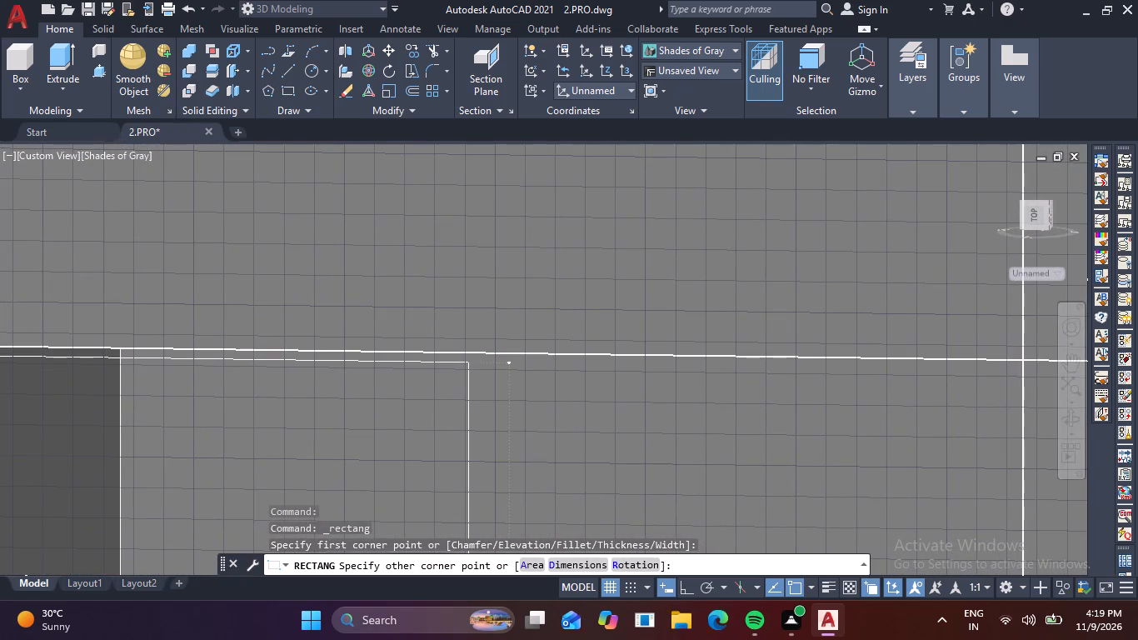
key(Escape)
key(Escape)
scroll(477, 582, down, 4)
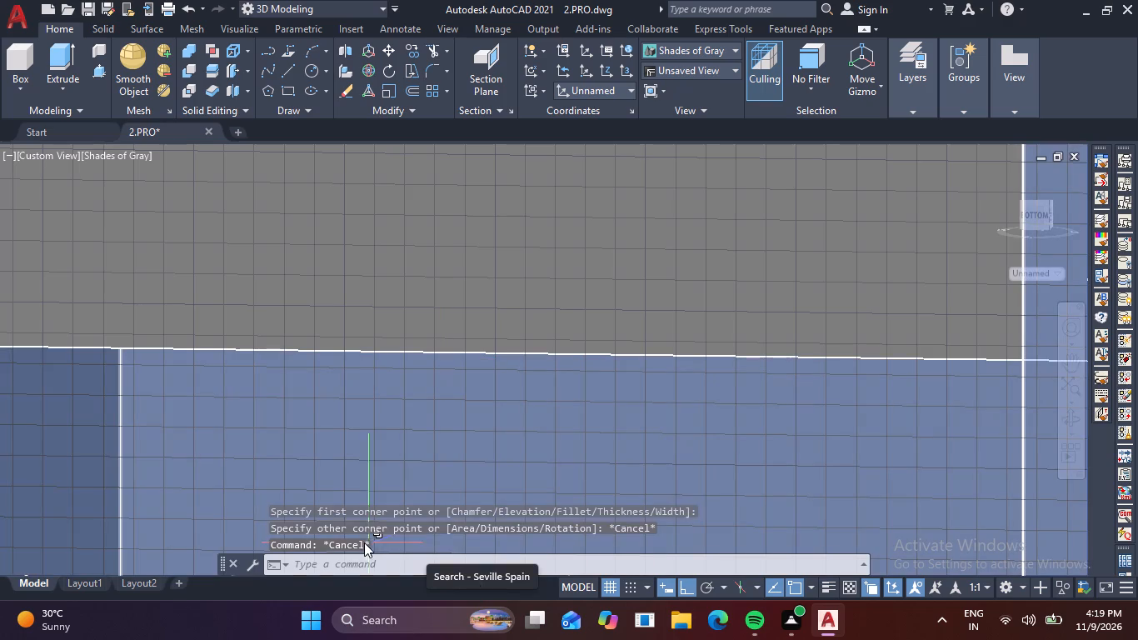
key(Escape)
Draw a rectangle about 2' wide between opposite corners of the small wall opening below the second narrow window.
scroll(512, 458, down, 1)
middle_drag(513, 493, 630, 424)
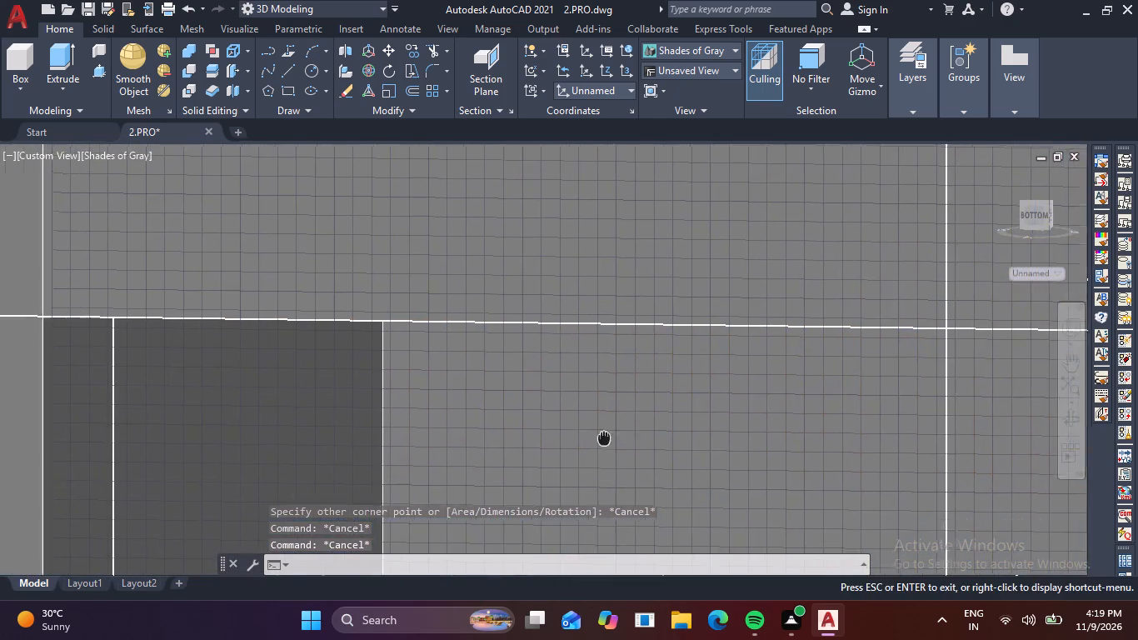
middle_drag(630, 424, 631, 422)
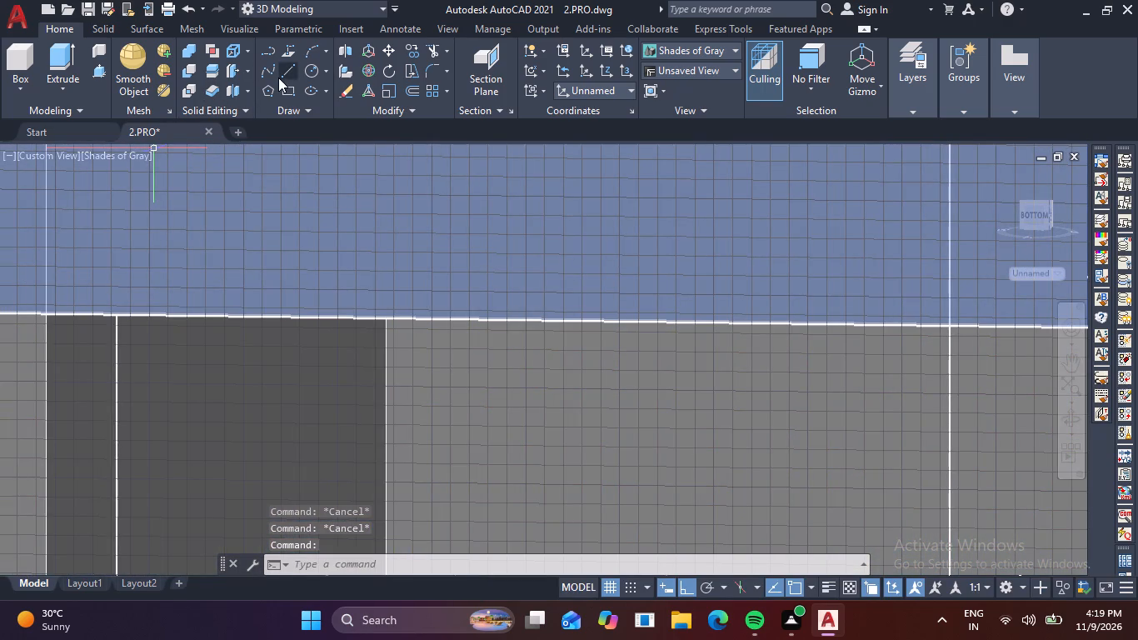
click(292, 91)
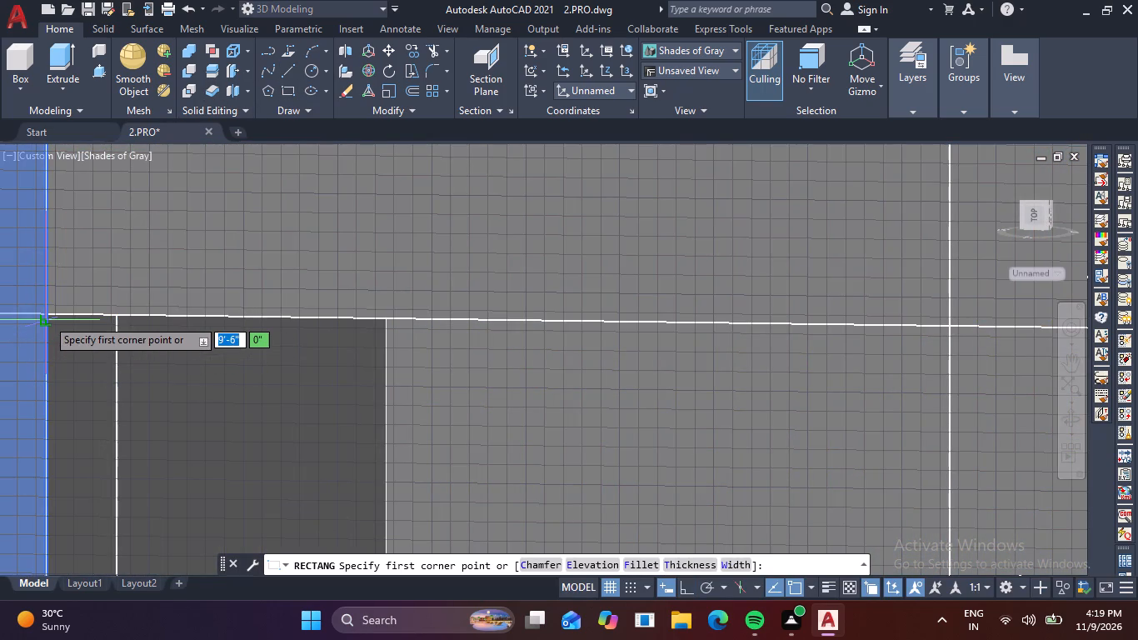
click(50, 313)
scroll(228, 398, down, 2)
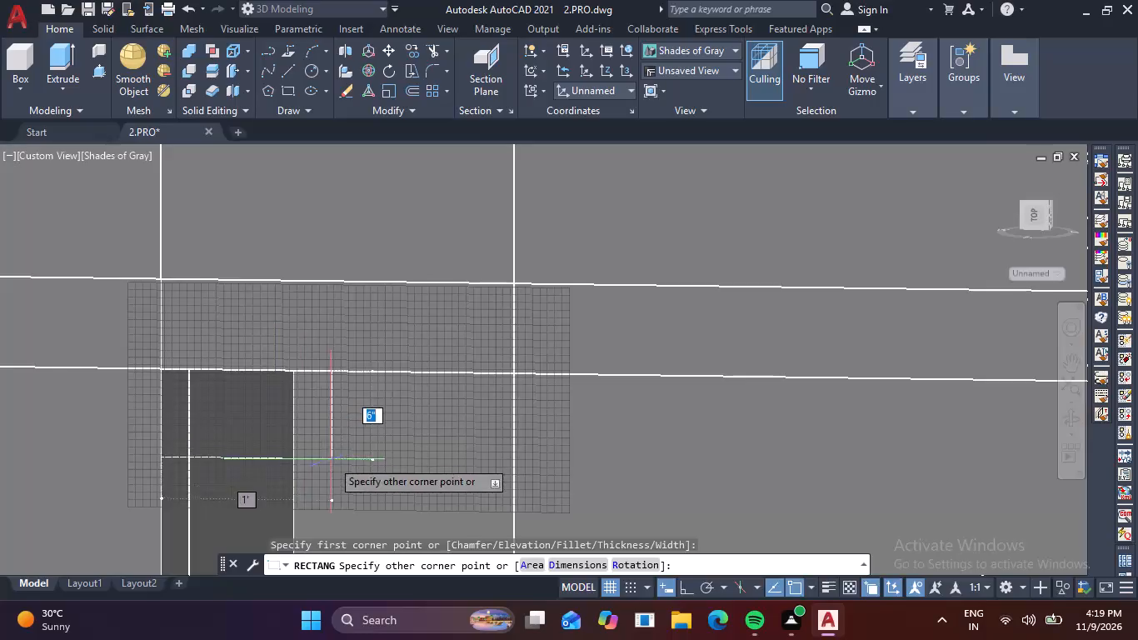
middle_drag(330, 458, 145, 177)
scroll(362, 389, up, 3)
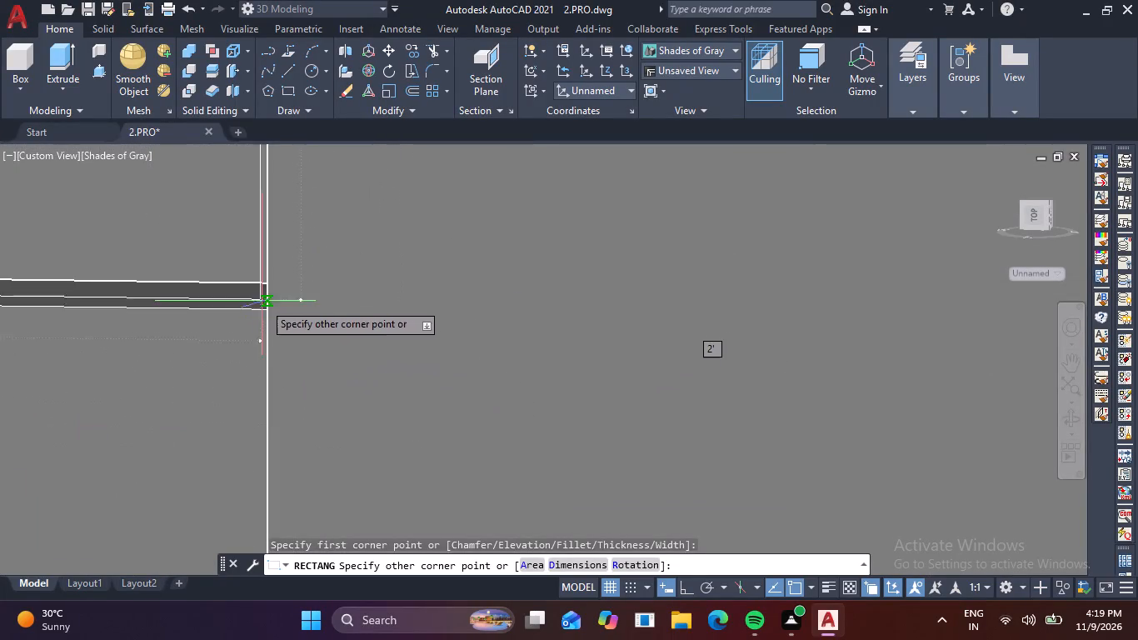
click(267, 311)
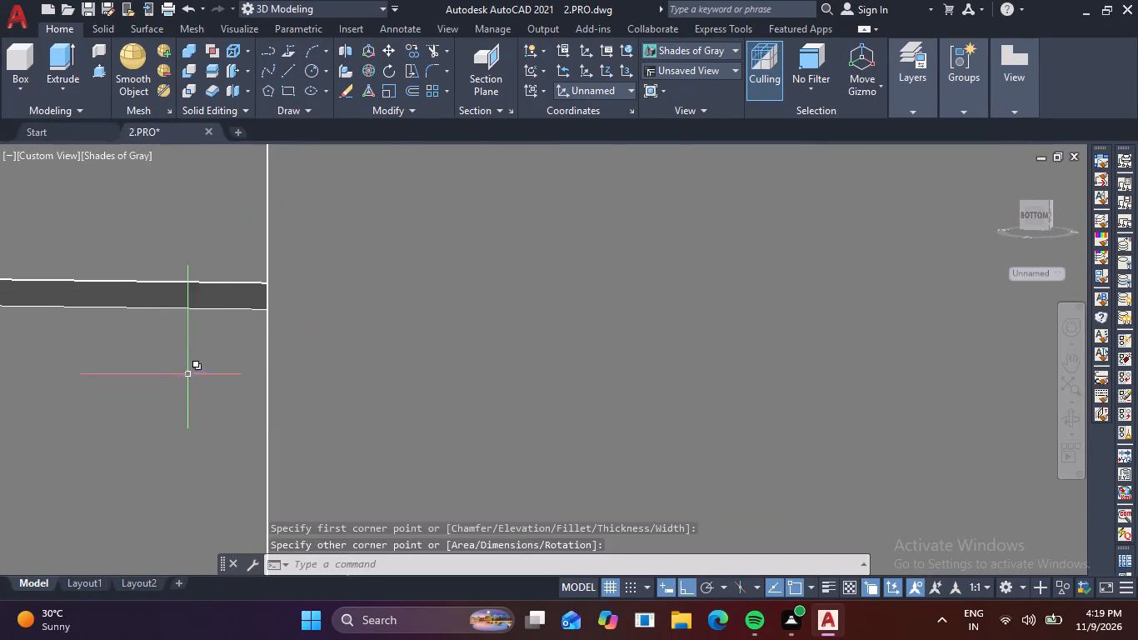
Move the small opening's rectangle straight out from the wall into the empty space clear of the house.
scroll(188, 379, down, 1)
middle_drag(232, 408, 652, 484)
click(467, 408)
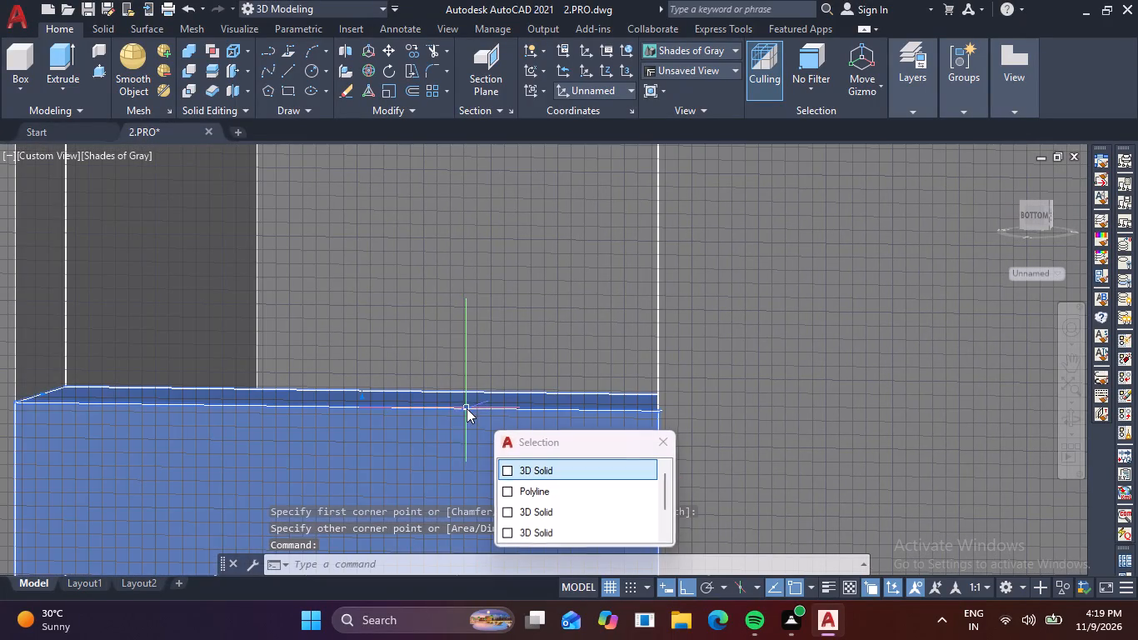
click(502, 492)
middle_drag(341, 288, 359, 443)
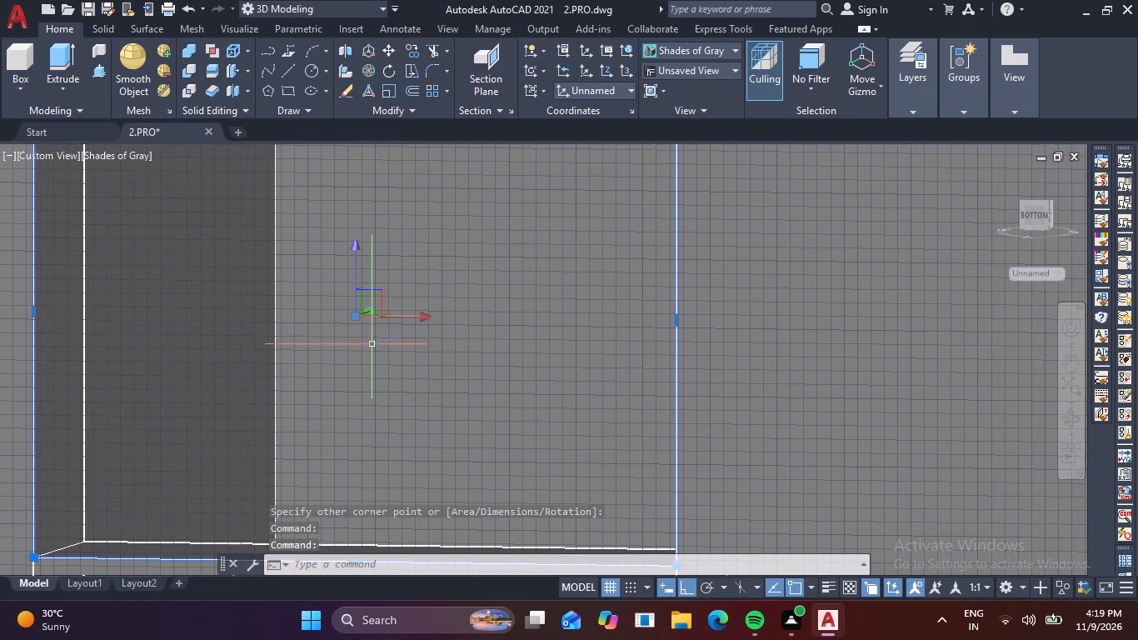
drag(371, 308, 356, 316)
scroll(153, 457, down, 4)
middle_drag(144, 486, 397, 244)
scroll(216, 518, down, 2)
middle_drag(216, 518, 227, 501)
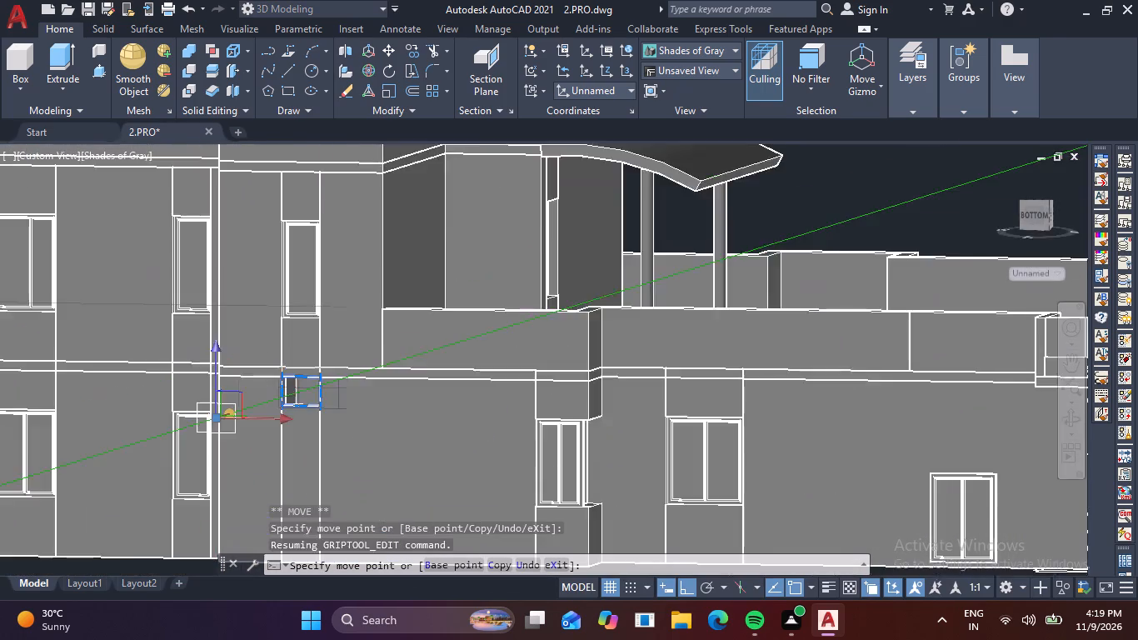
middle_drag(227, 501, 378, 367)
middle_drag(426, 322, 645, 145)
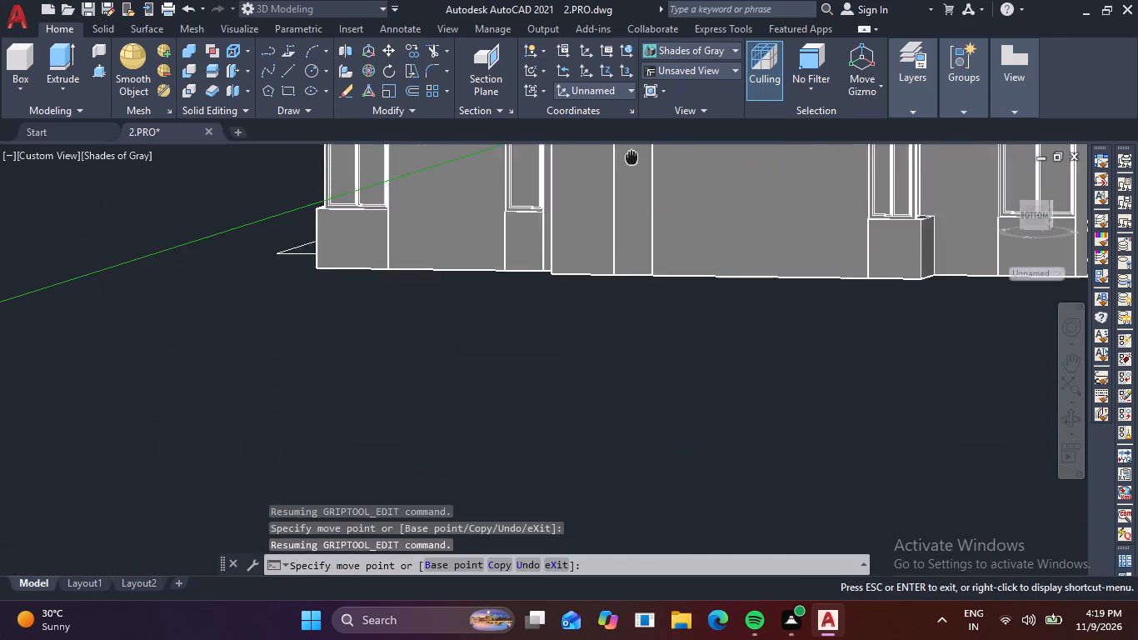
middle_drag(645, 145, 661, 136)
click(174, 340)
scroll(145, 212, up, 2)
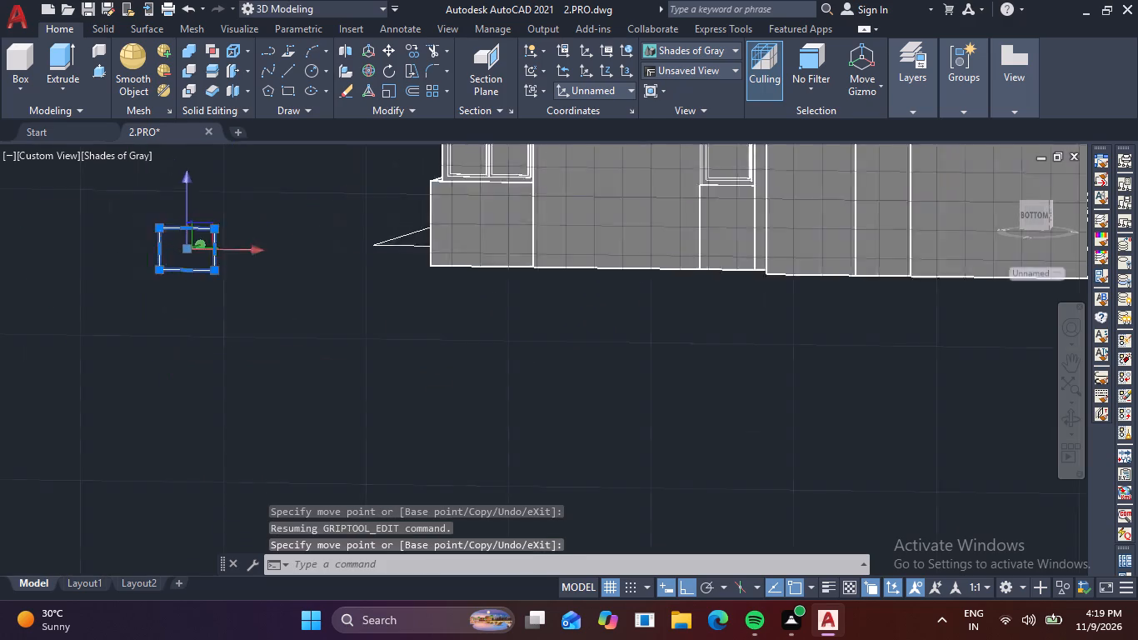
scroll(153, 207, up, 2)
scroll(294, 329, up, 3)
scroll(322, 335, down, 1)
middle_drag(351, 361, 572, 447)
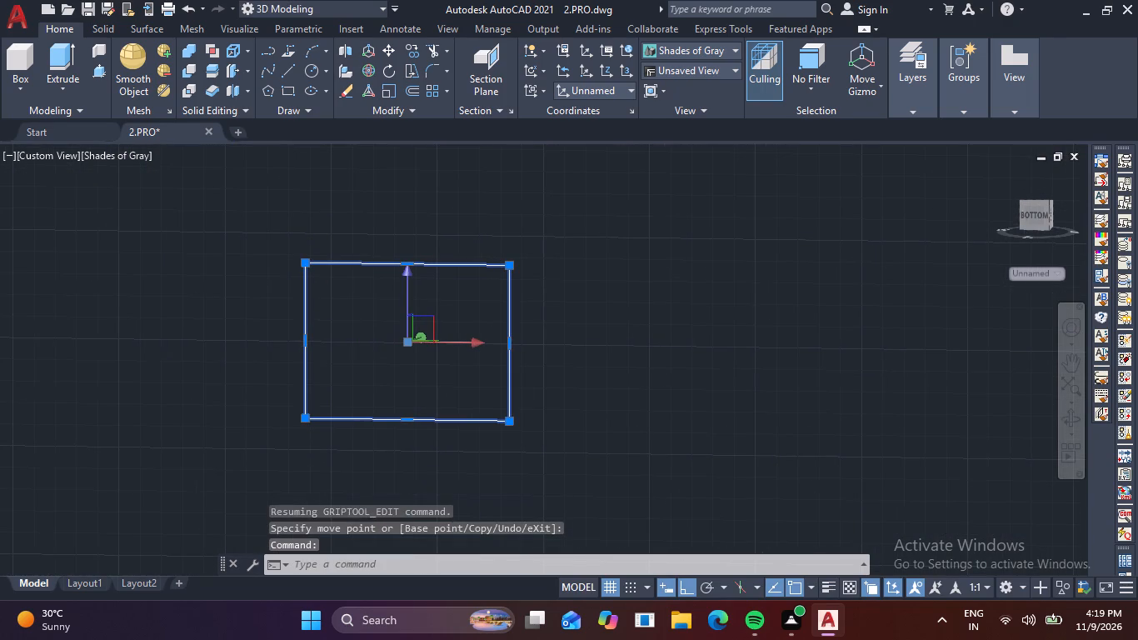
key(Escape)
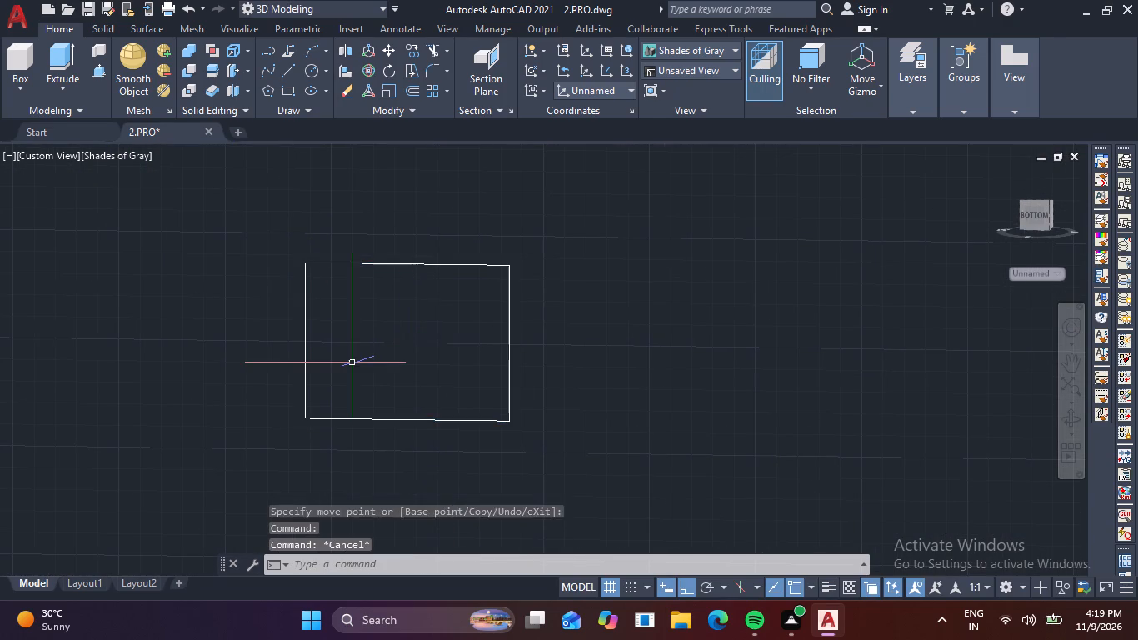
key(Escape)
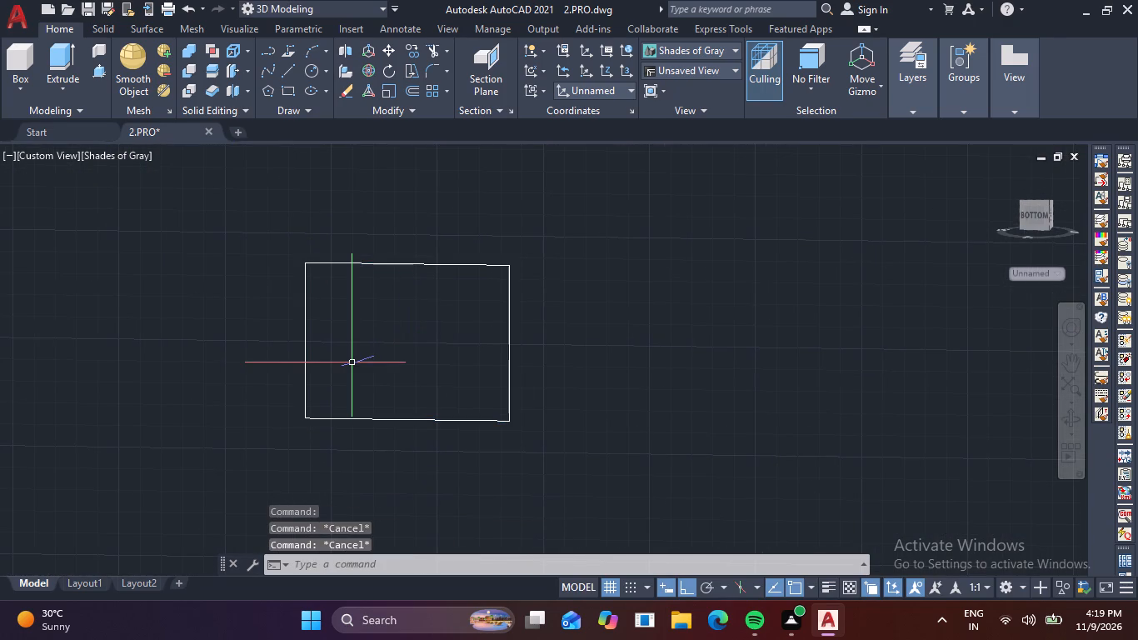
Offset the small window's rectangle 2" inward to outline the frame.
text(o)
key(space)
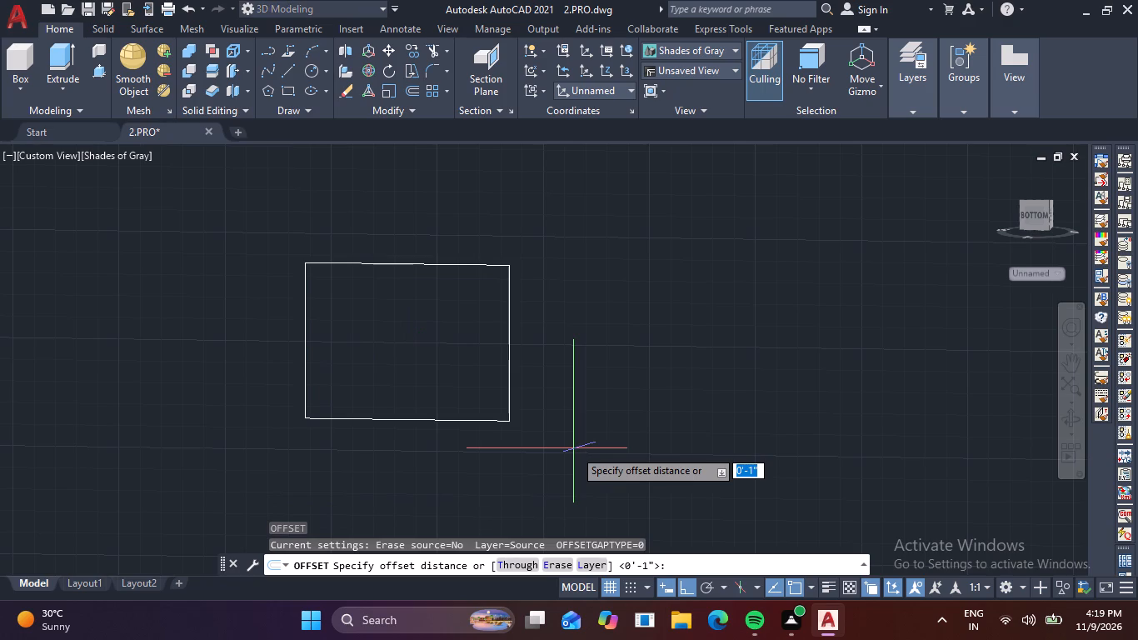
key(2)
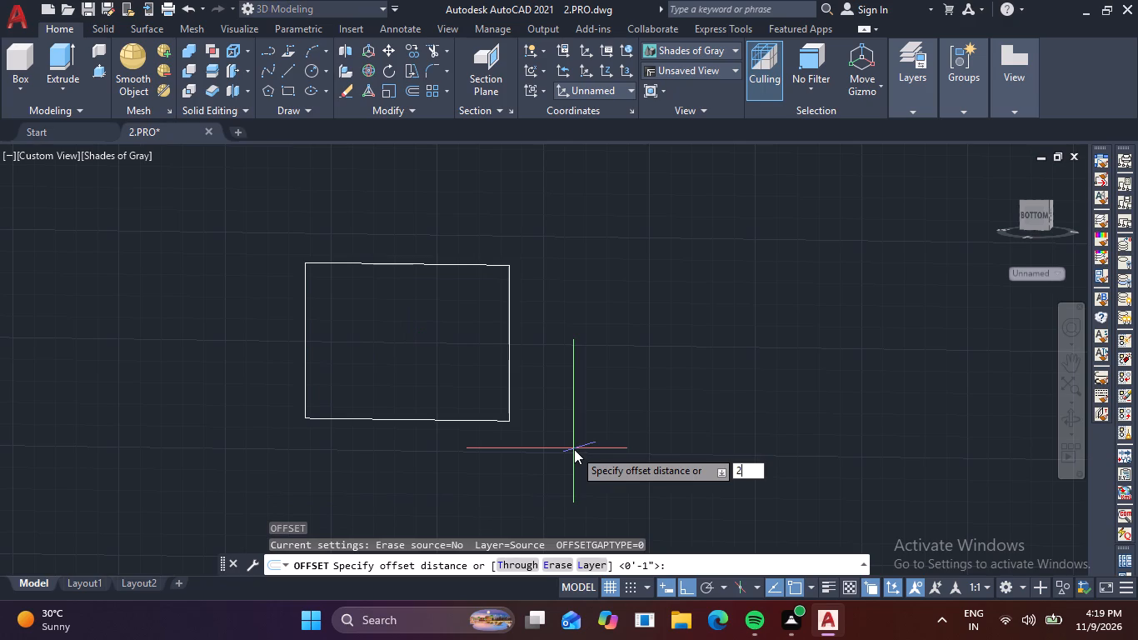
key(space)
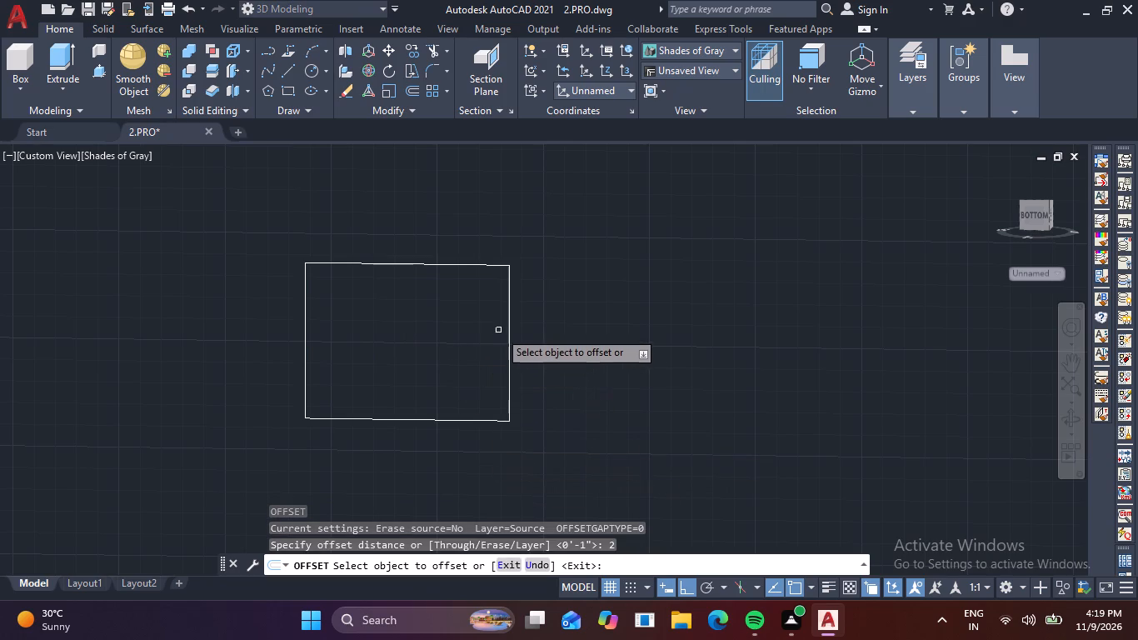
click(510, 325)
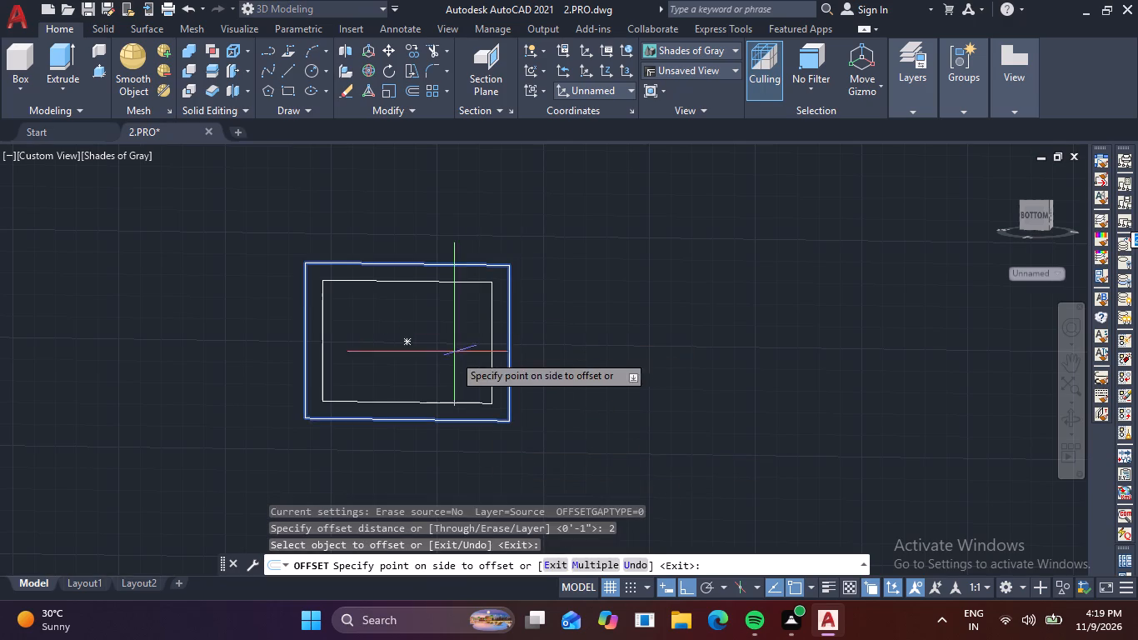
click(453, 354)
key(Escape)
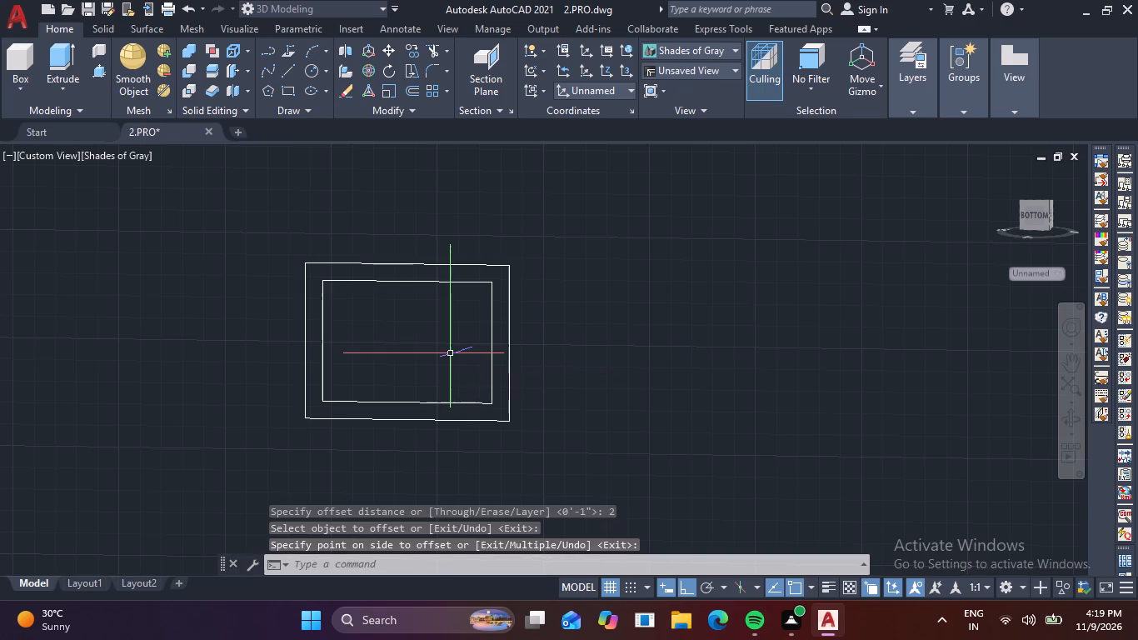
Draw a horizontal and a vertical centre line across the inner rectangle, joining the midpoints of its opposite sides.
text(l)
key(space)
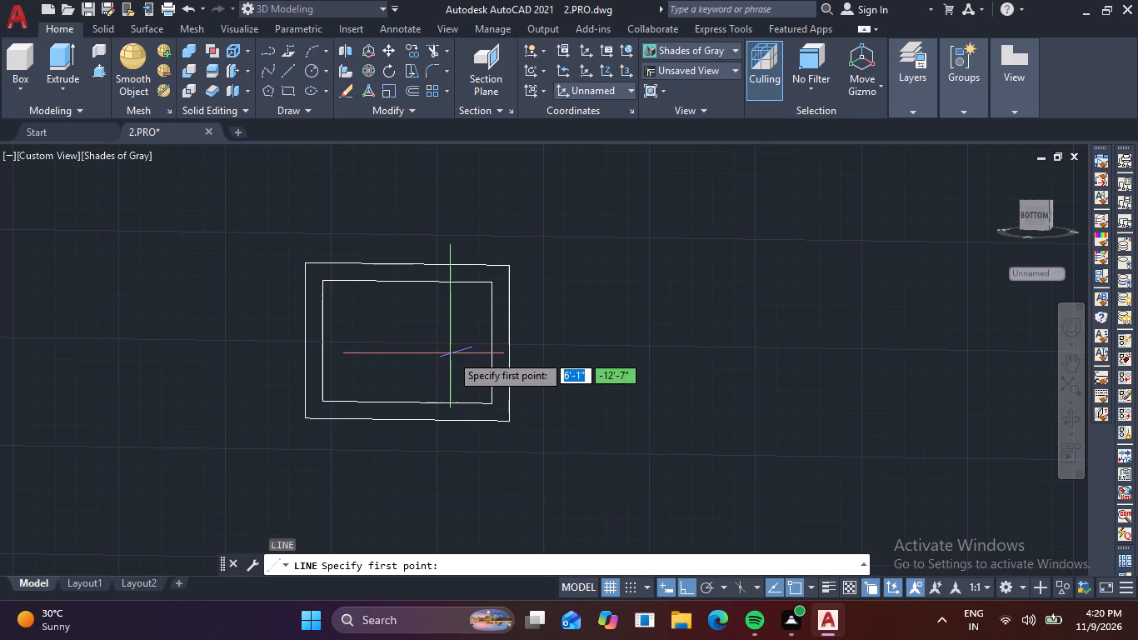
click(496, 344)
click(321, 341)
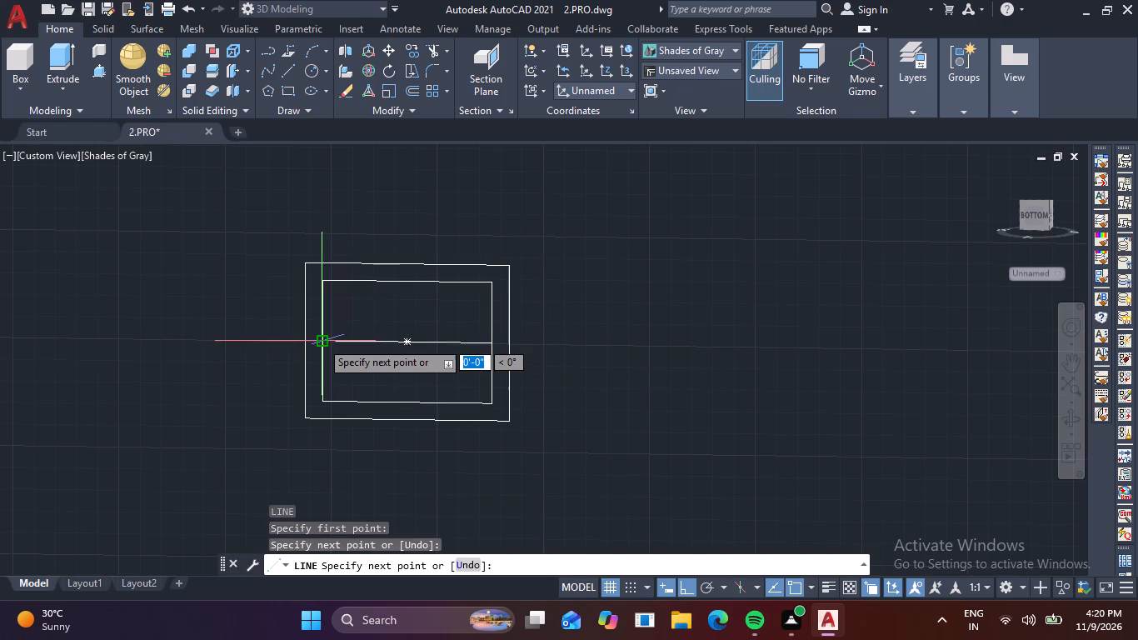
key(space)
key(space)
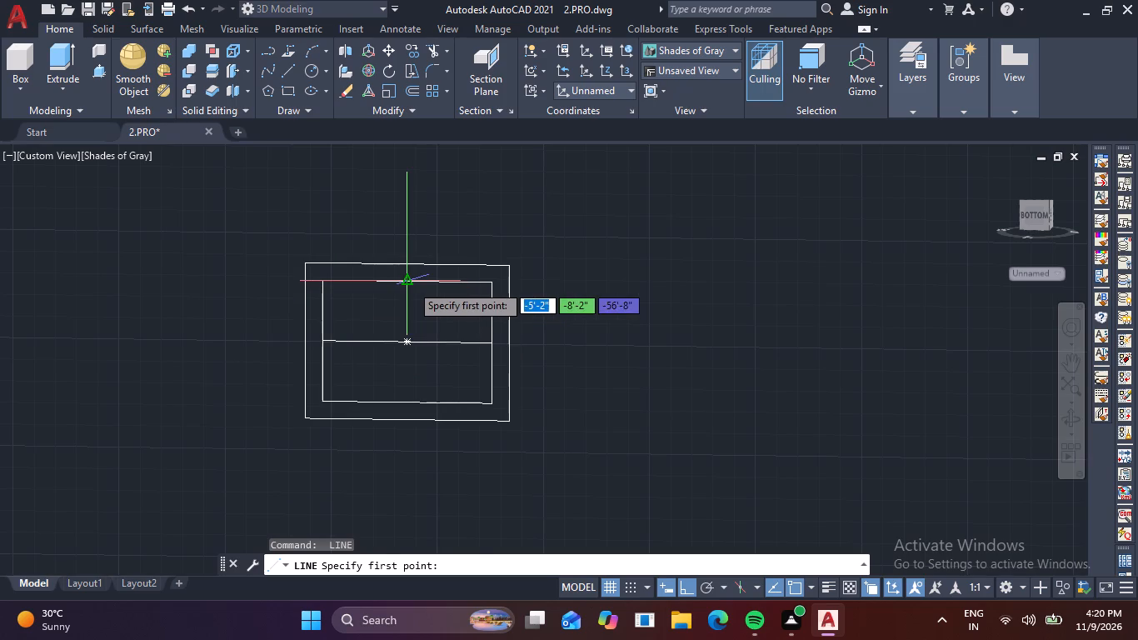
click(411, 284)
click(412, 402)
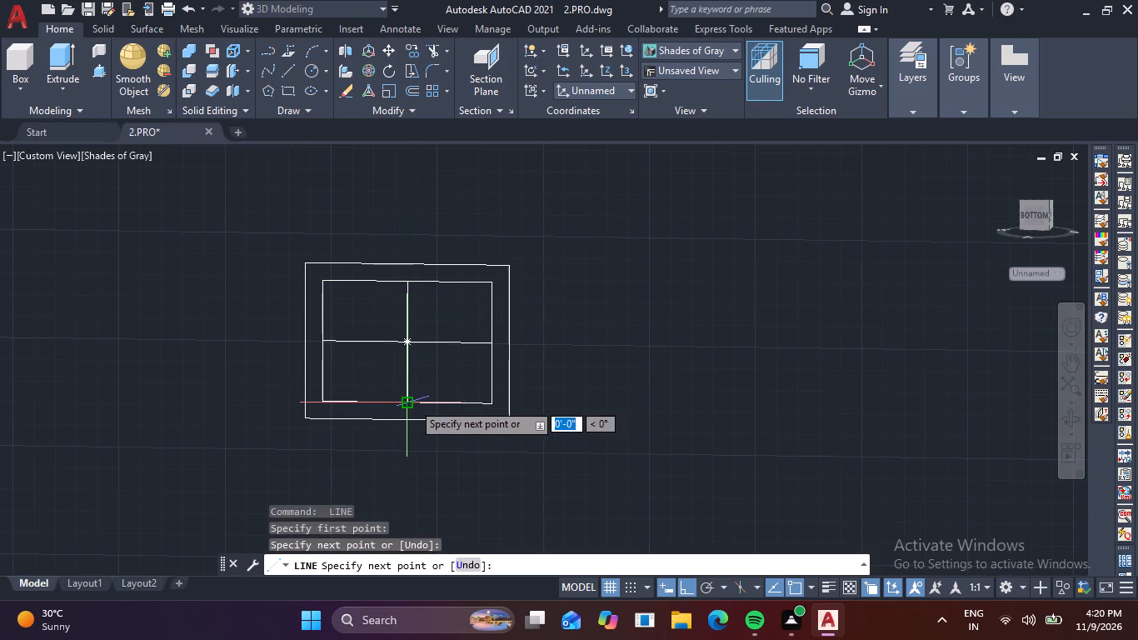
key(space)
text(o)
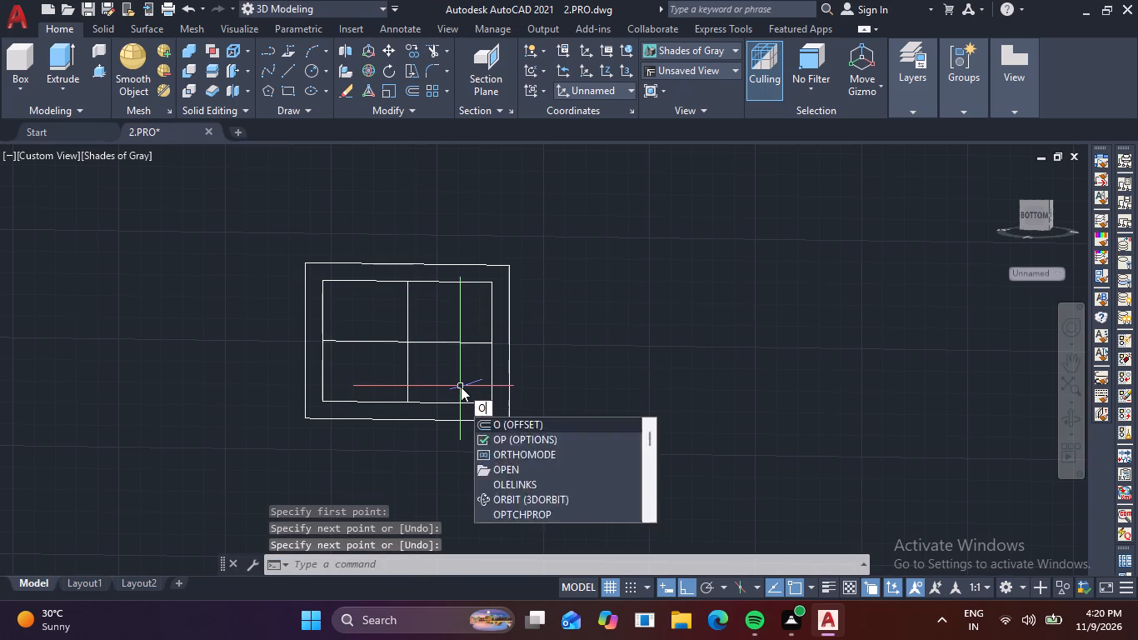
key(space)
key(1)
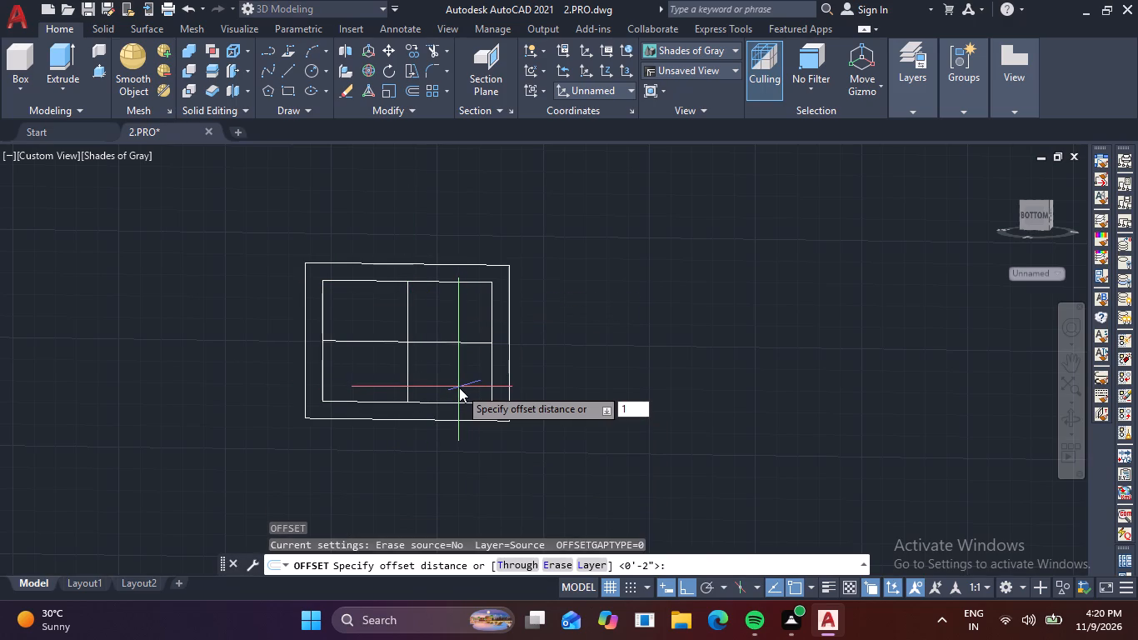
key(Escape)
Offset the horizontal and vertical centre lines 0.6" to both sides to outline the crossing glazing bars.
key(o)
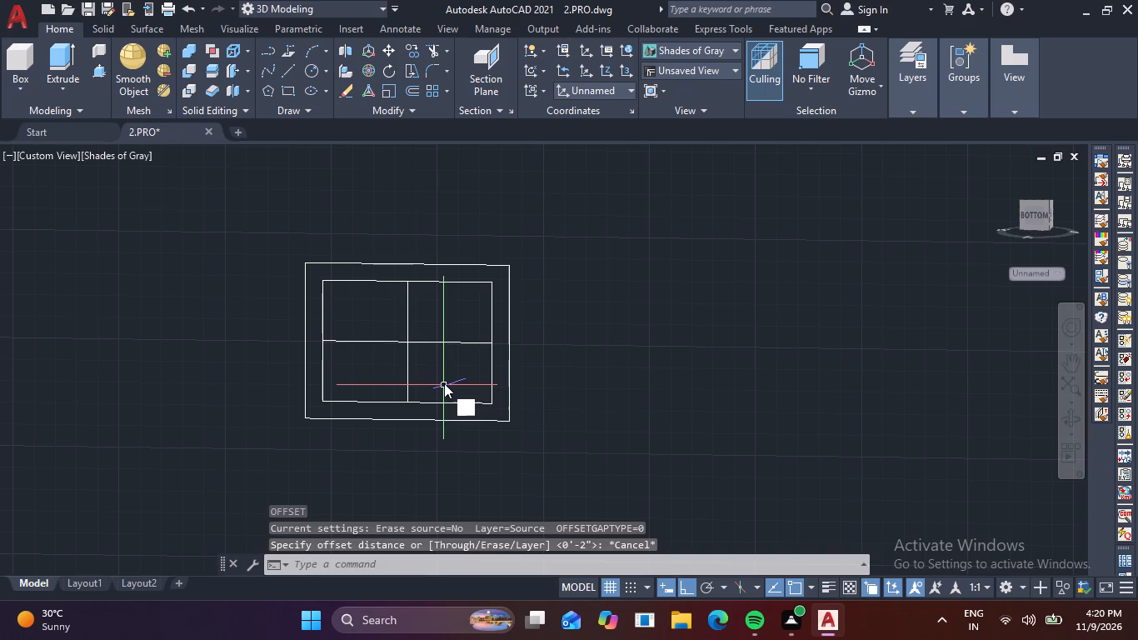
key(space)
text(.6)
key(space)
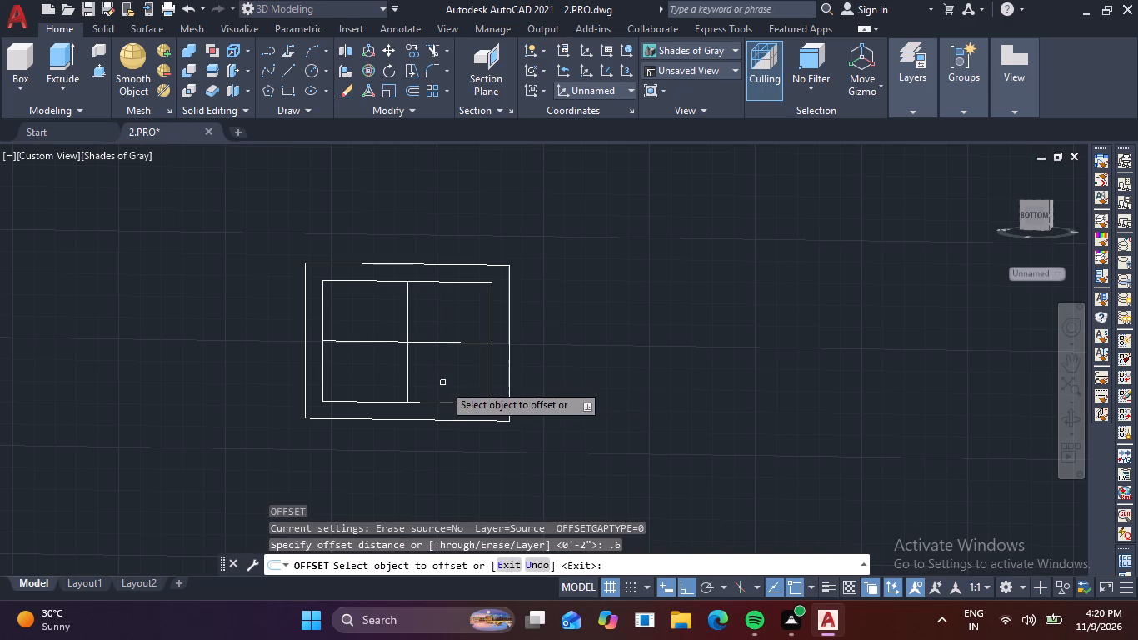
scroll(446, 354, up, 2)
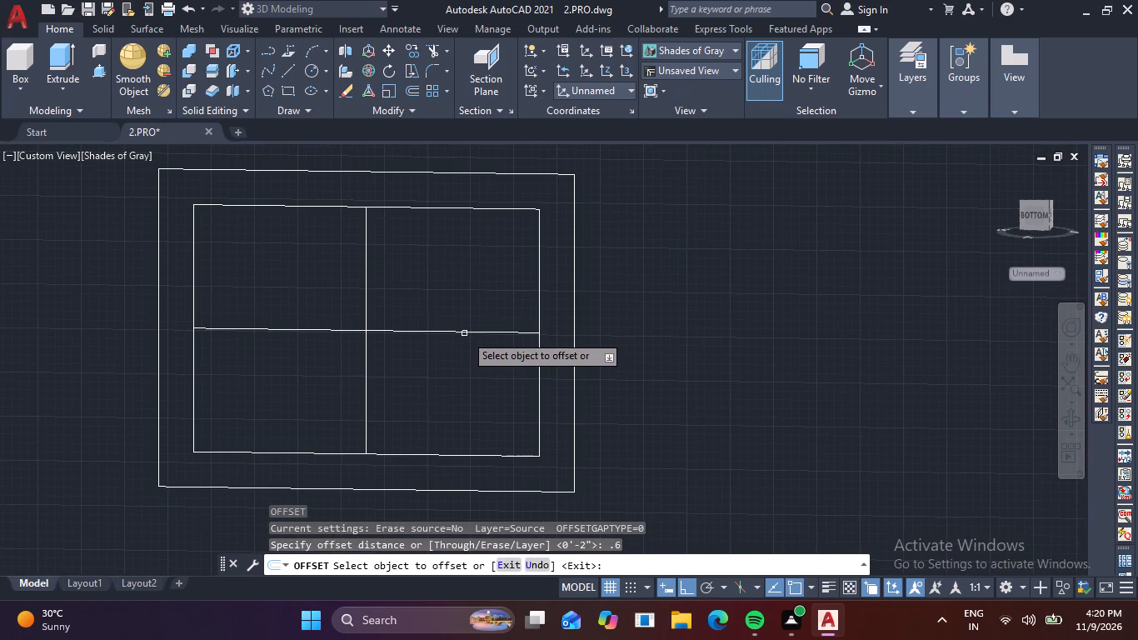
click(465, 334)
click(478, 305)
click(462, 333)
click(447, 375)
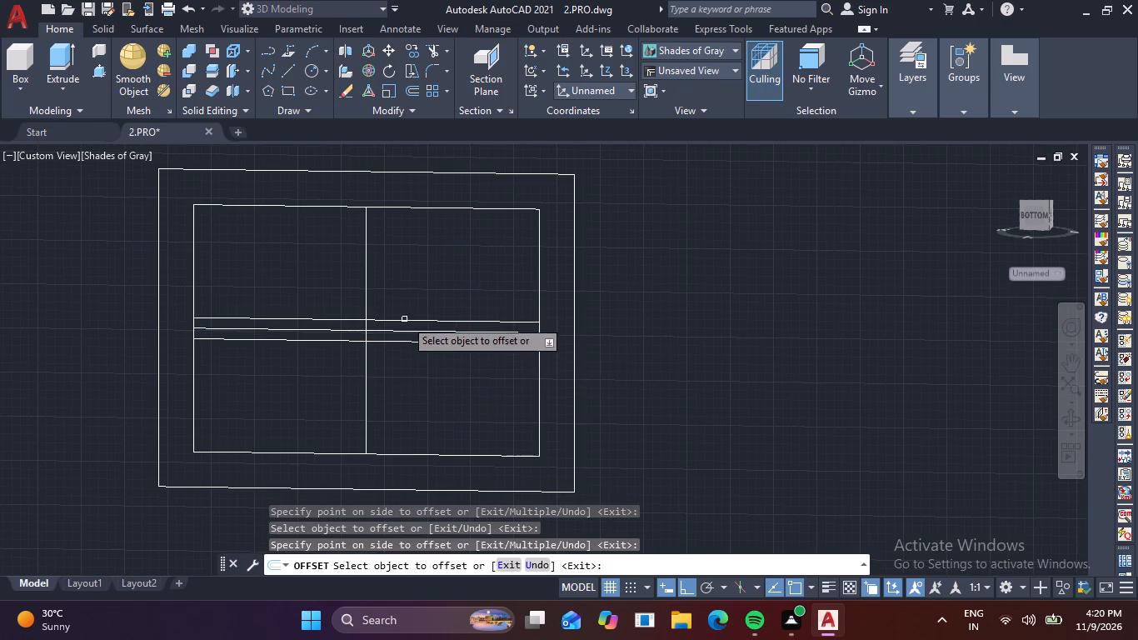
click(367, 289)
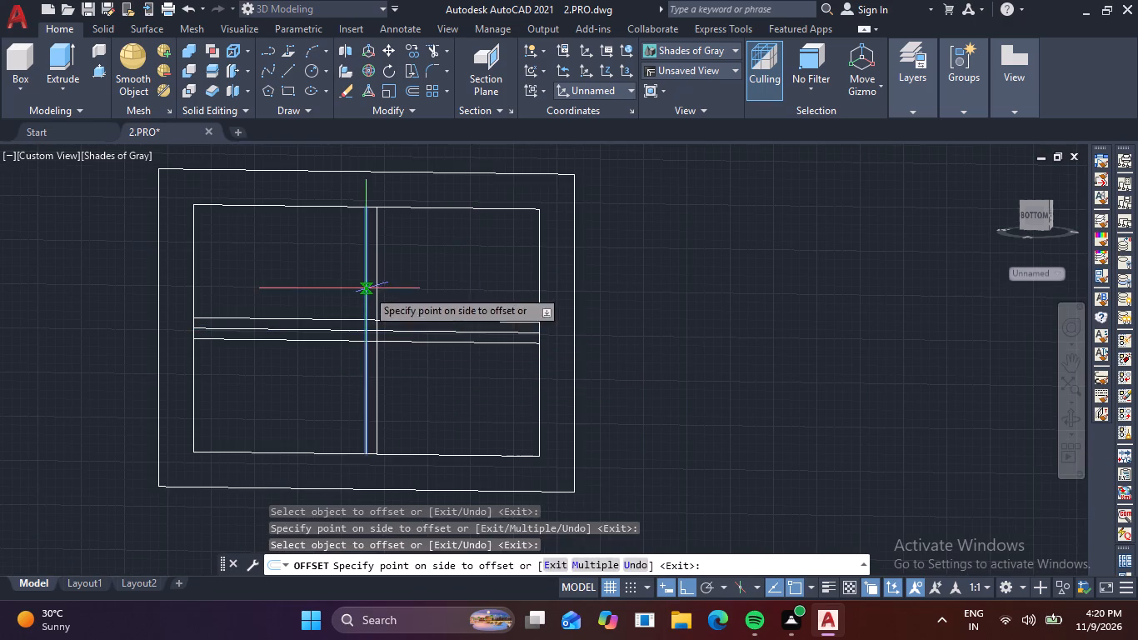
click(396, 296)
click(367, 289)
click(308, 307)
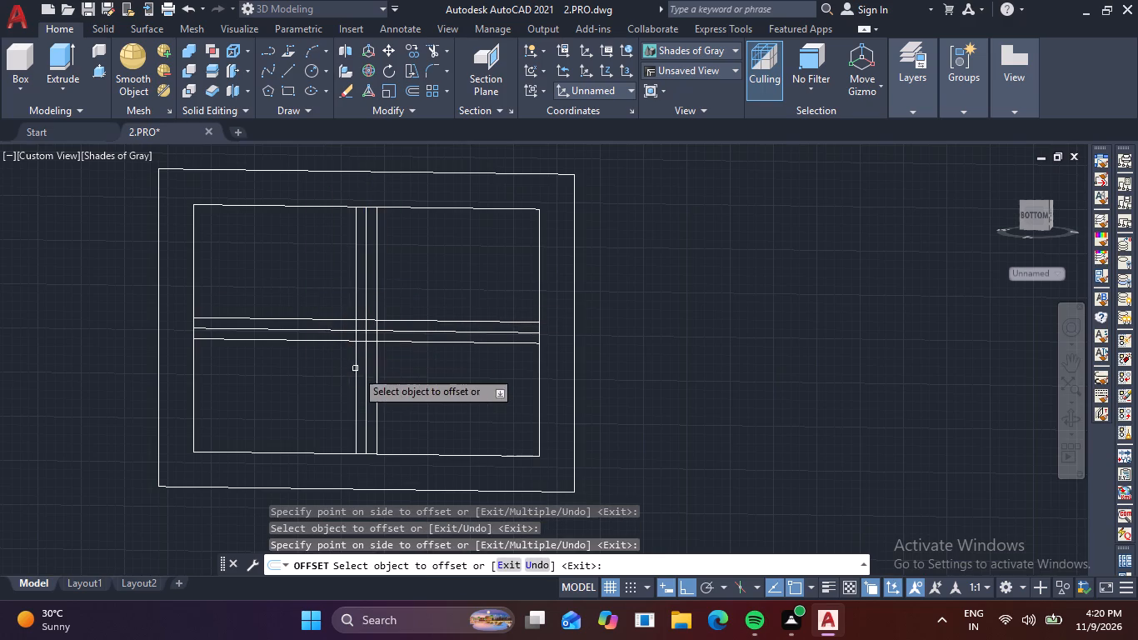
key(Escape)
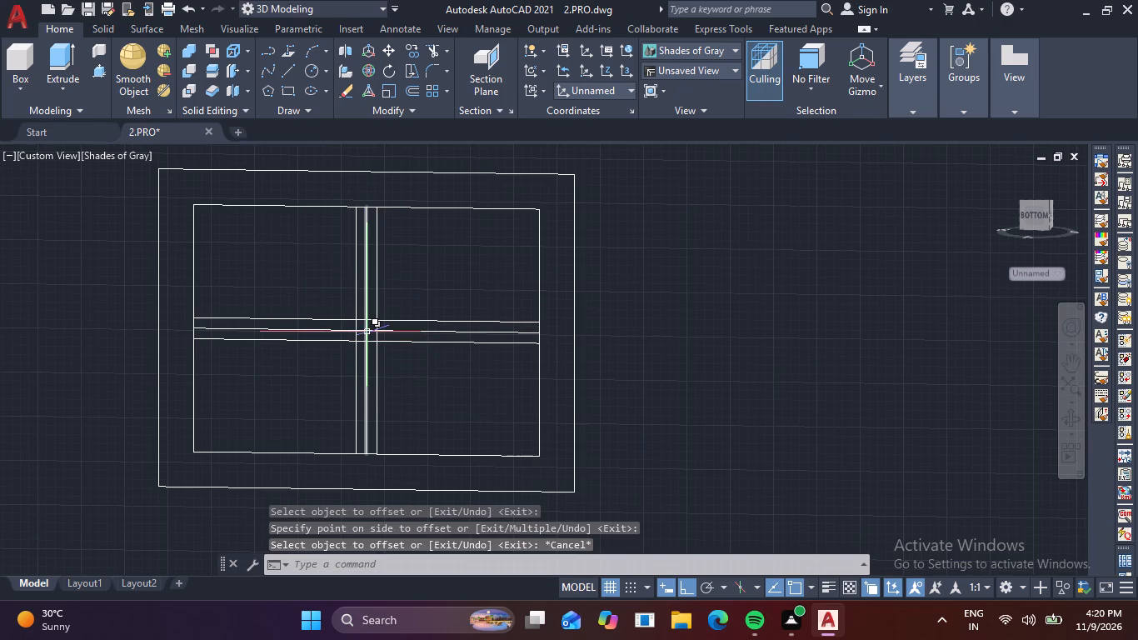
Delete the two original centre lines, leaving the offset glazing-bar lines.
click(367, 332)
click(476, 334)
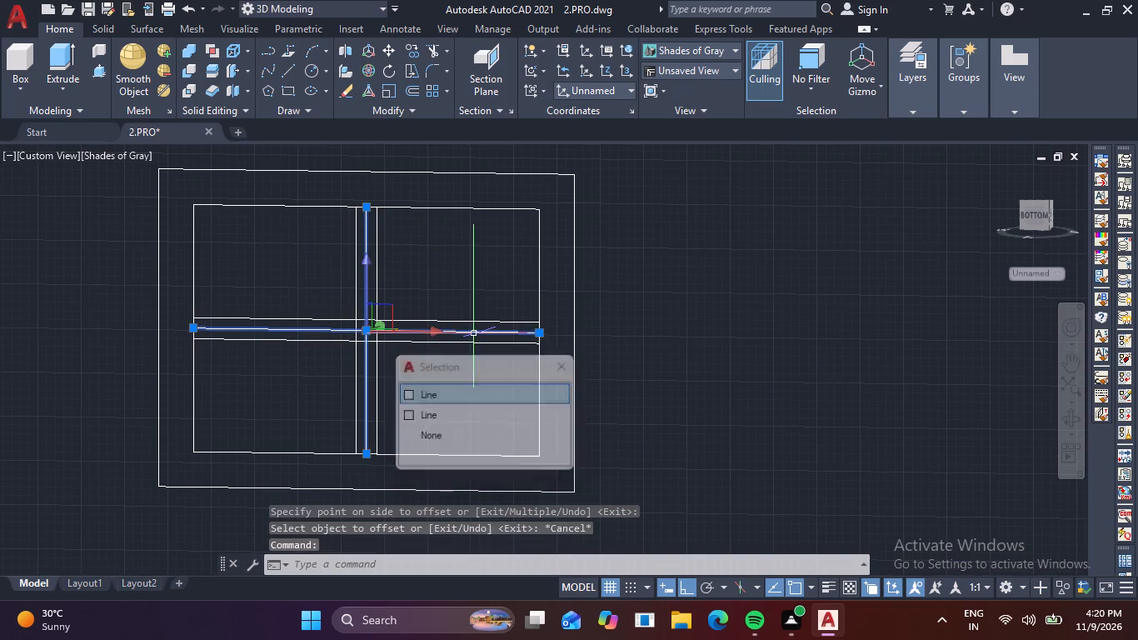
key(Delete)
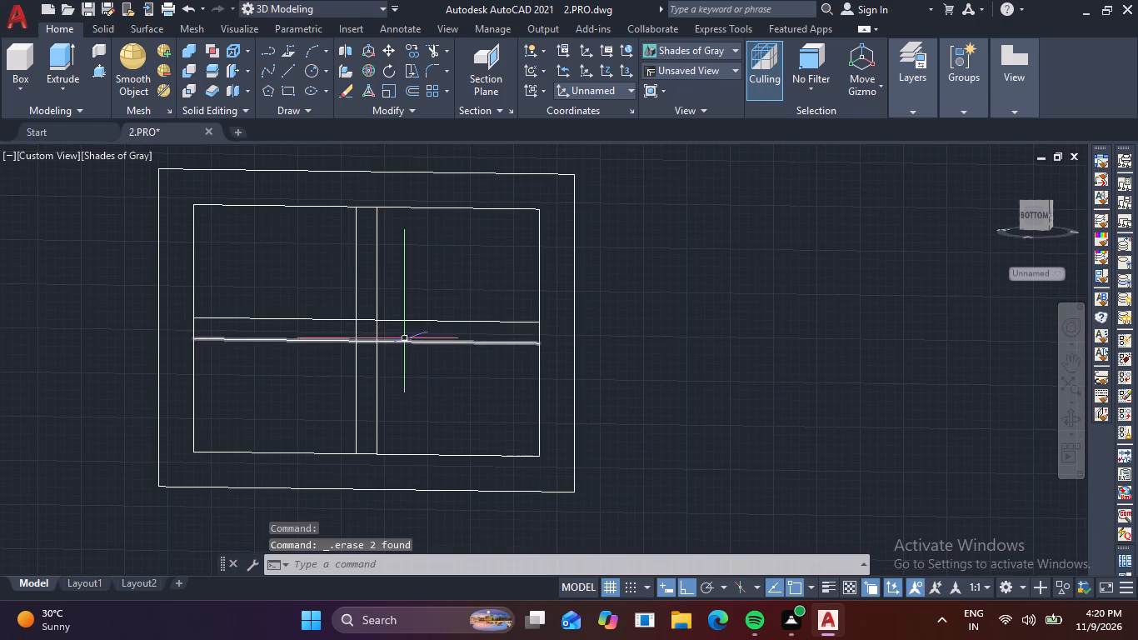
Trim the glazing-bar lines inside their crossing so the horizontal and vertical bars form one open cross.
text(tr)
key(space)
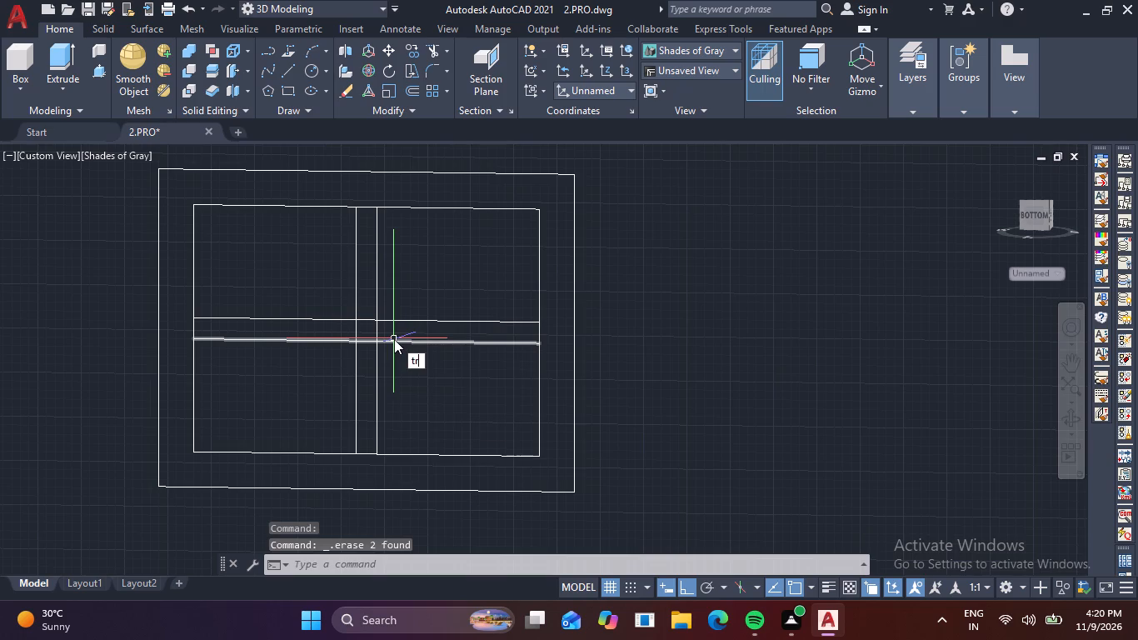
scroll(347, 327, up, 3)
click(396, 282)
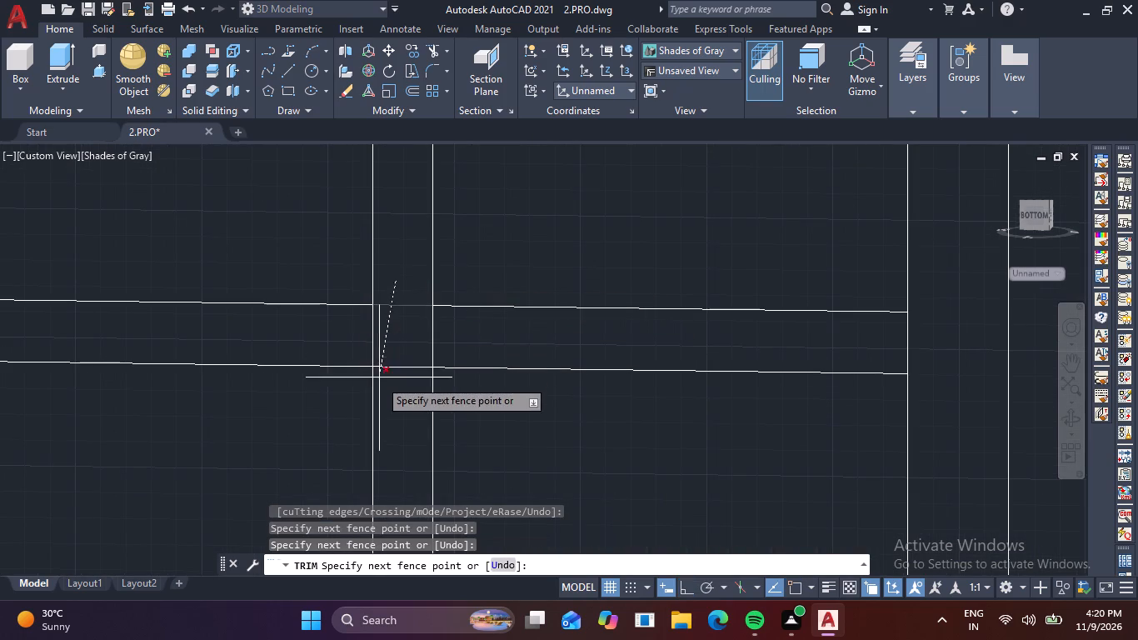
click(394, 397)
click(459, 350)
click(350, 337)
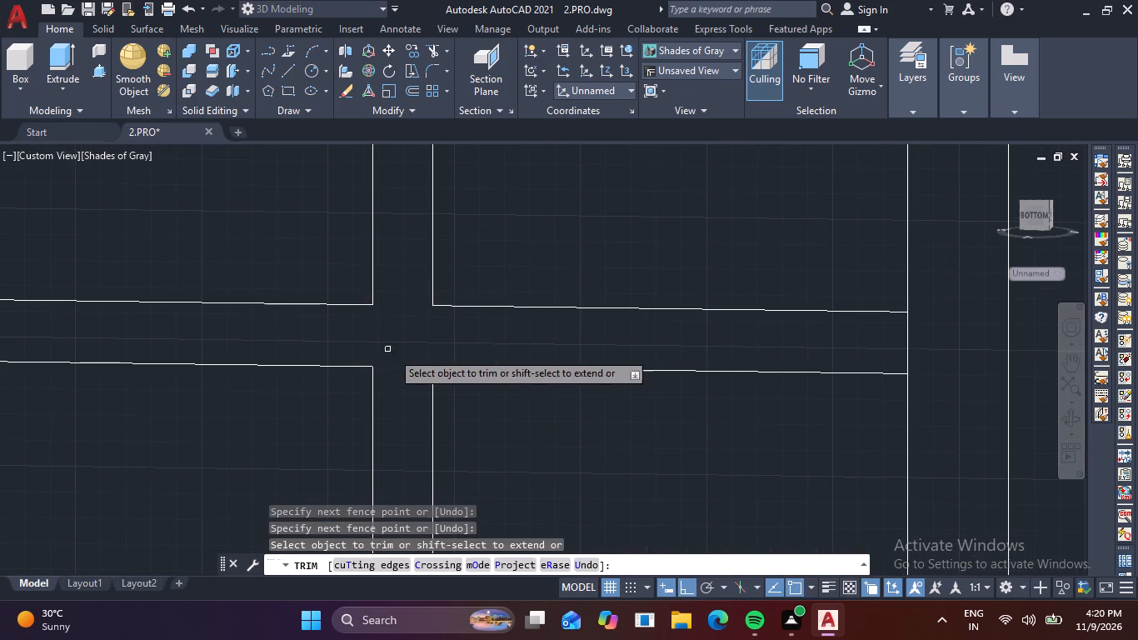
key(Escape)
scroll(454, 366, down, 2)
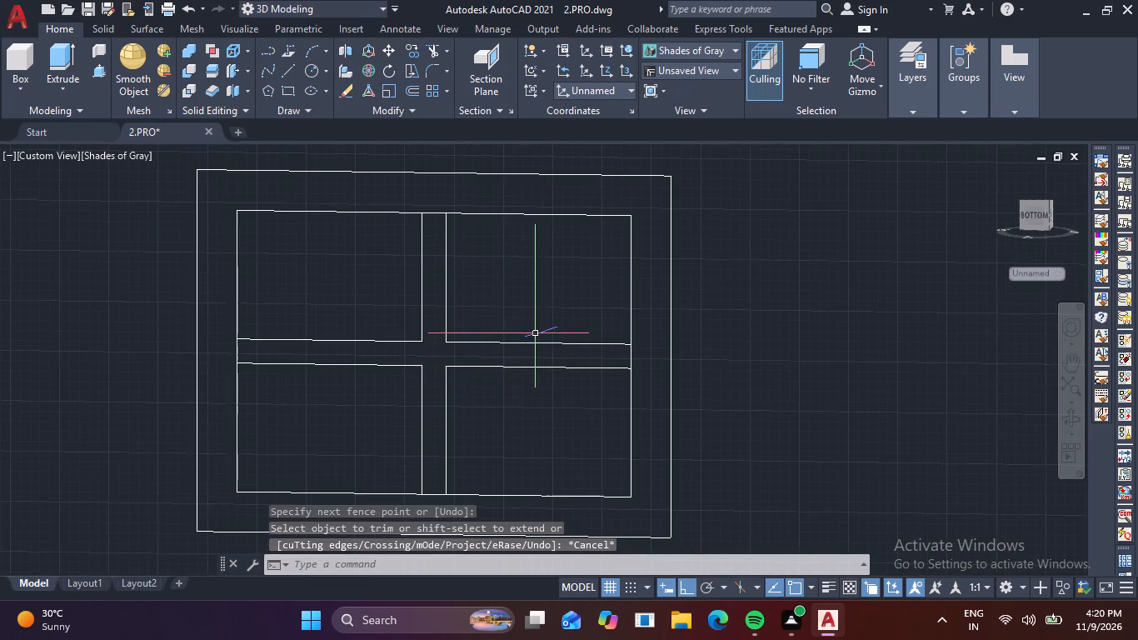
Set the UCS origin at the frame's outer upper corner, with the Z axis perpendicular to the window outline.
scroll(536, 334, down, 1)
middle_drag(464, 309, 464, 259)
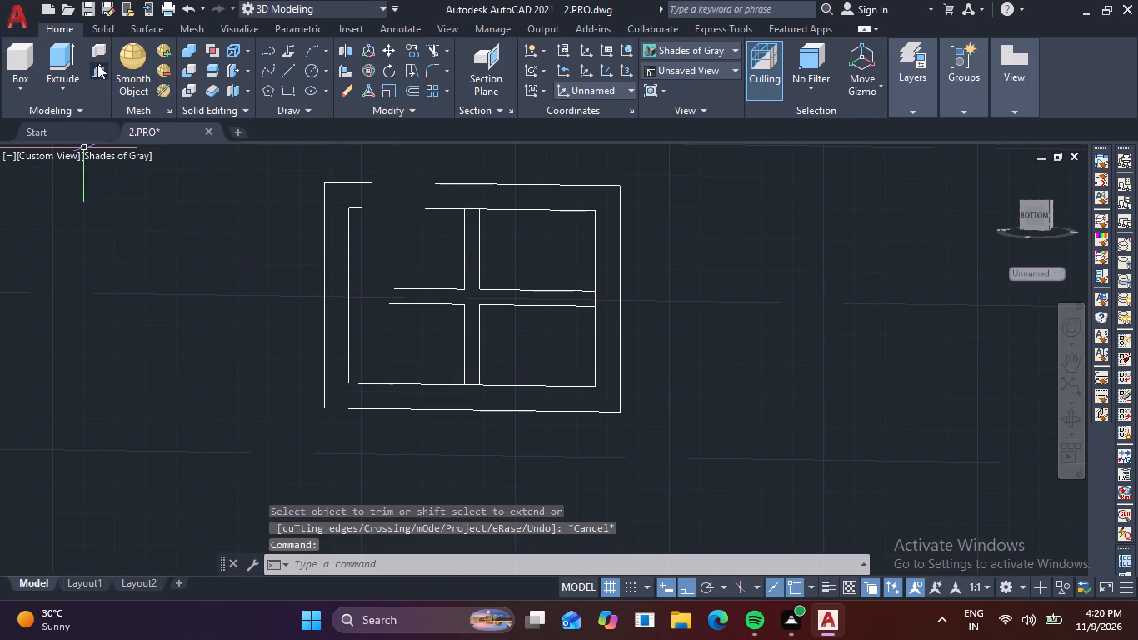
click(96, 66)
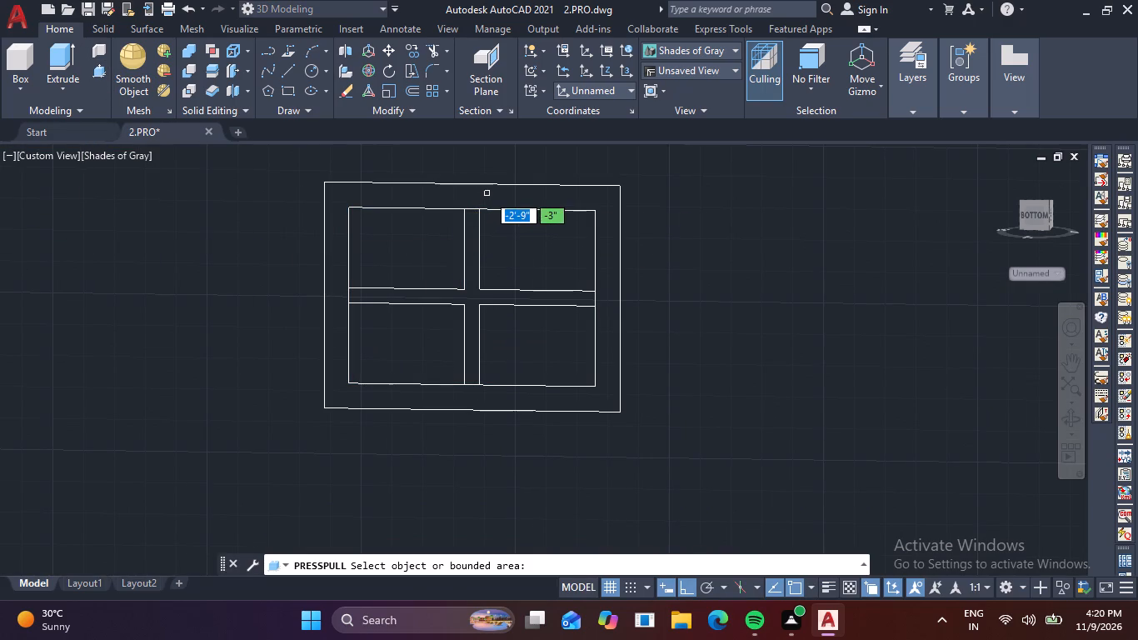
click(602, 72)
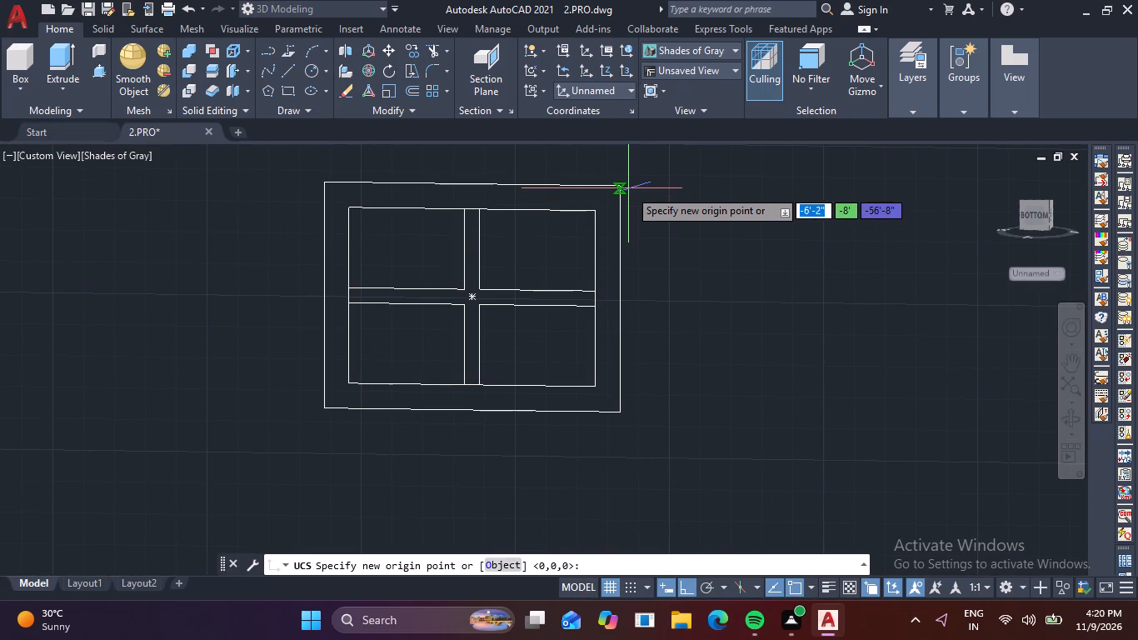
click(629, 189)
click(181, 213)
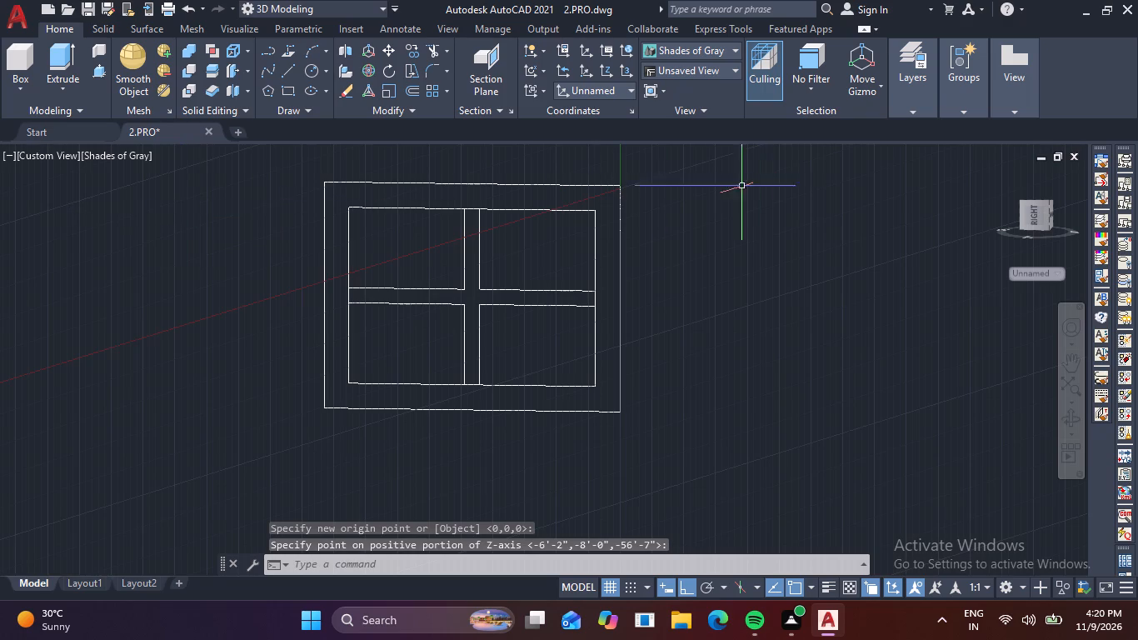
click(601, 70)
click(619, 188)
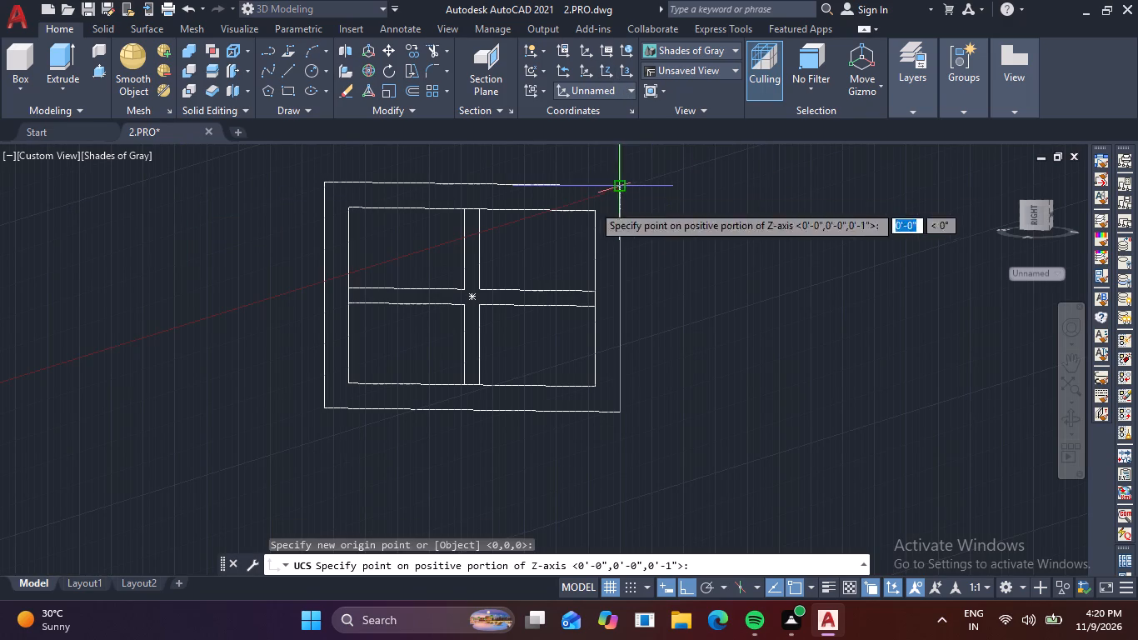
click(224, 327)
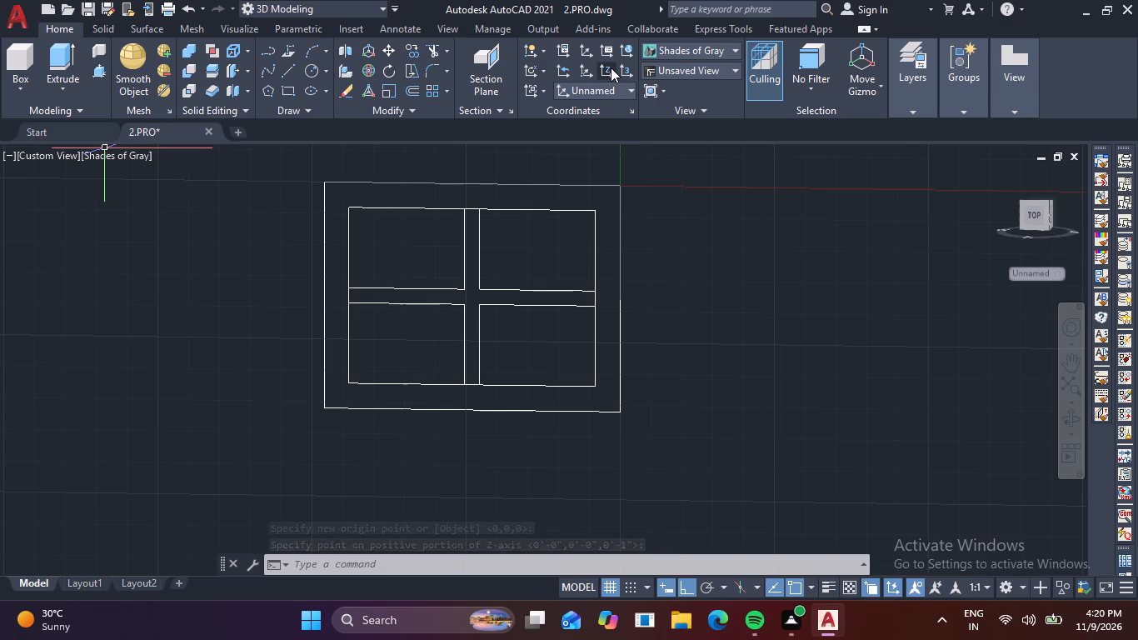
click(611, 67)
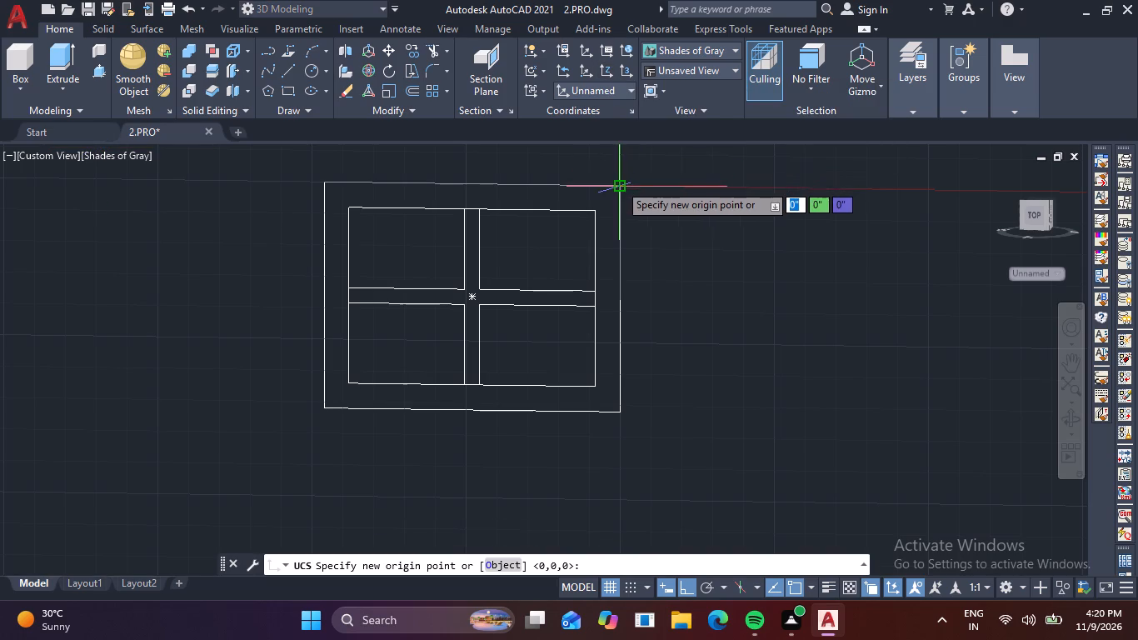
click(619, 183)
click(881, 185)
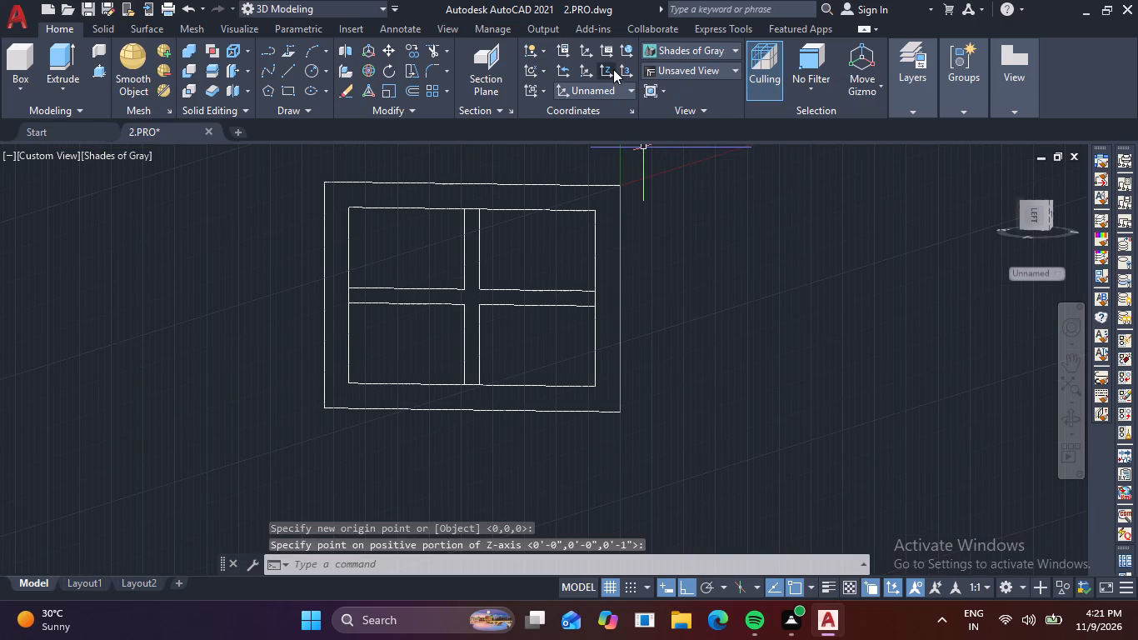
click(613, 69)
drag(617, 185, 639, 172)
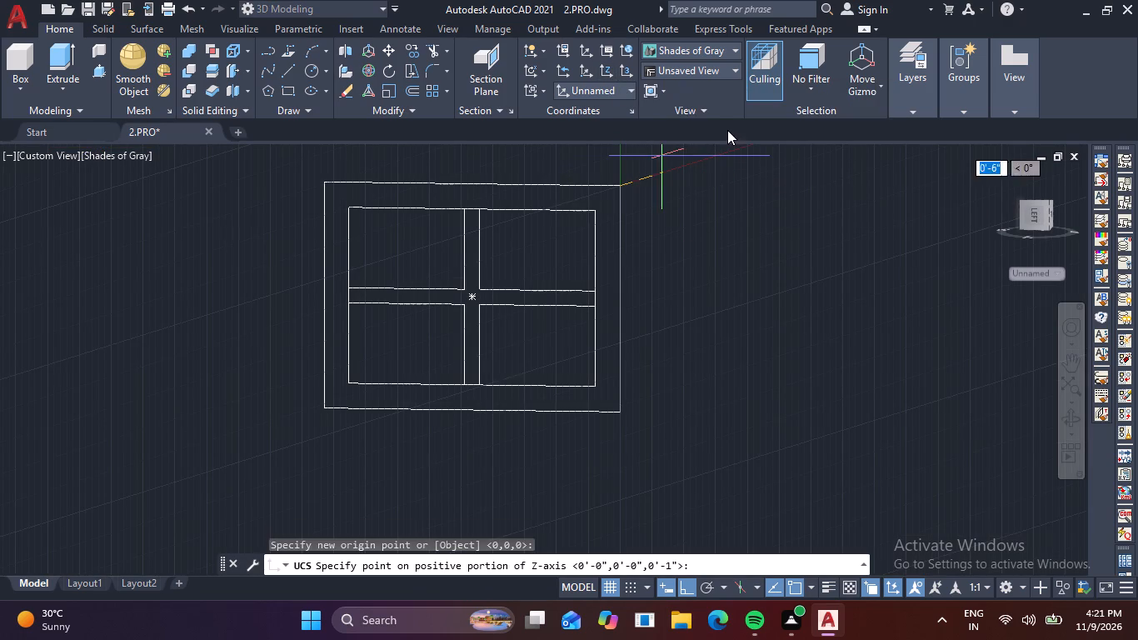
click(722, 152)
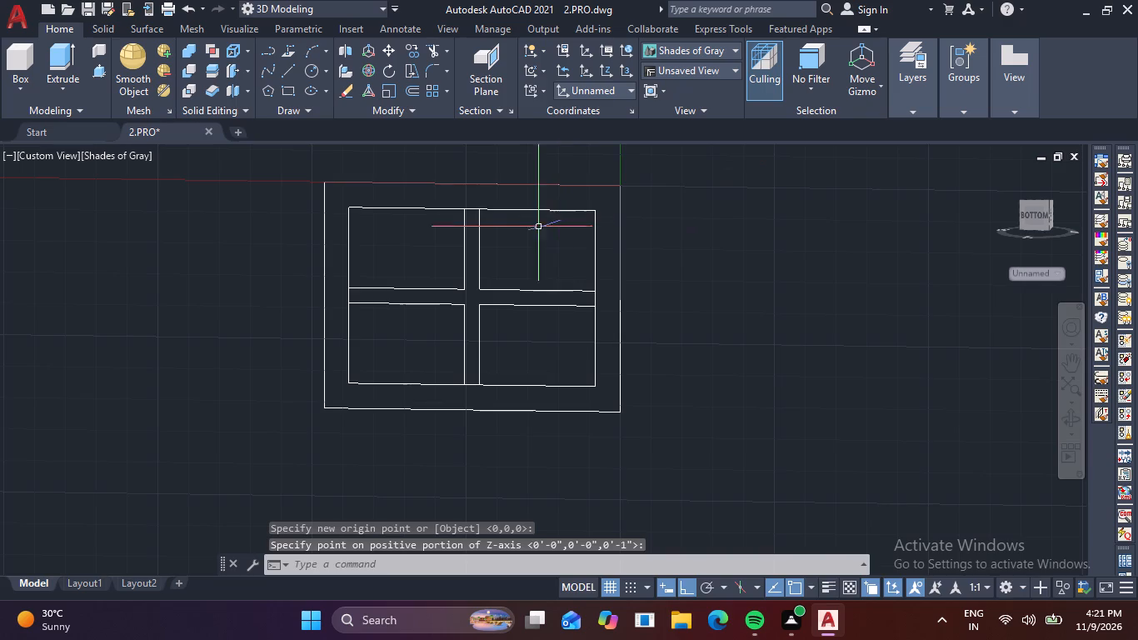
Presspull the area between the outer and inner rectangles by 2" to form the solid window frame.
middle_drag(473, 227, 497, 182)
middle_drag(487, 228, 486, 273)
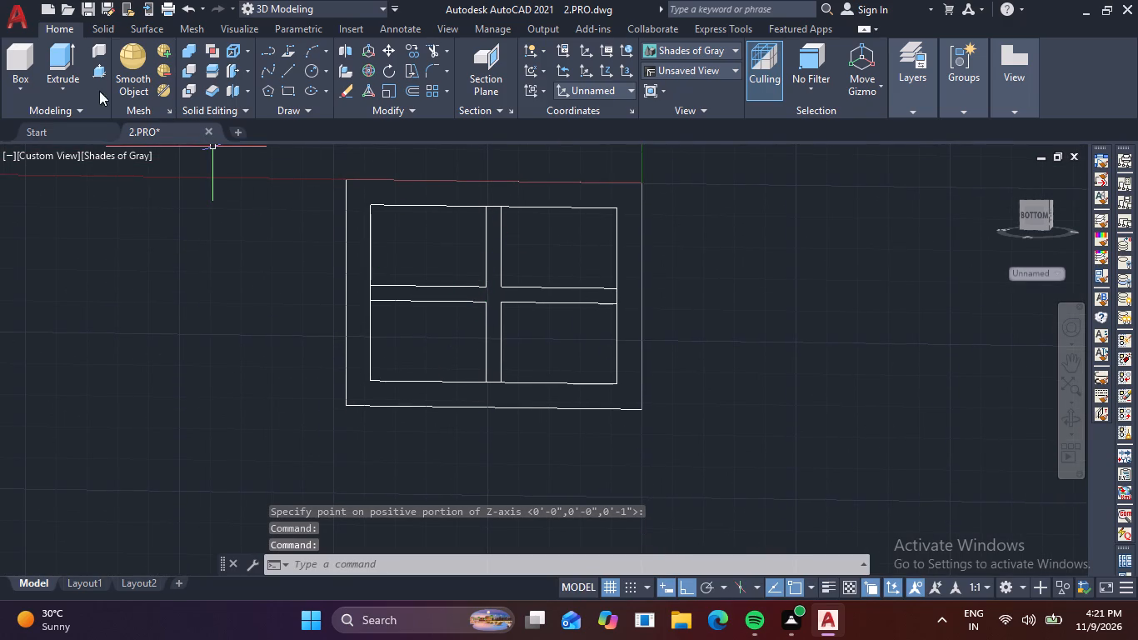
click(98, 70)
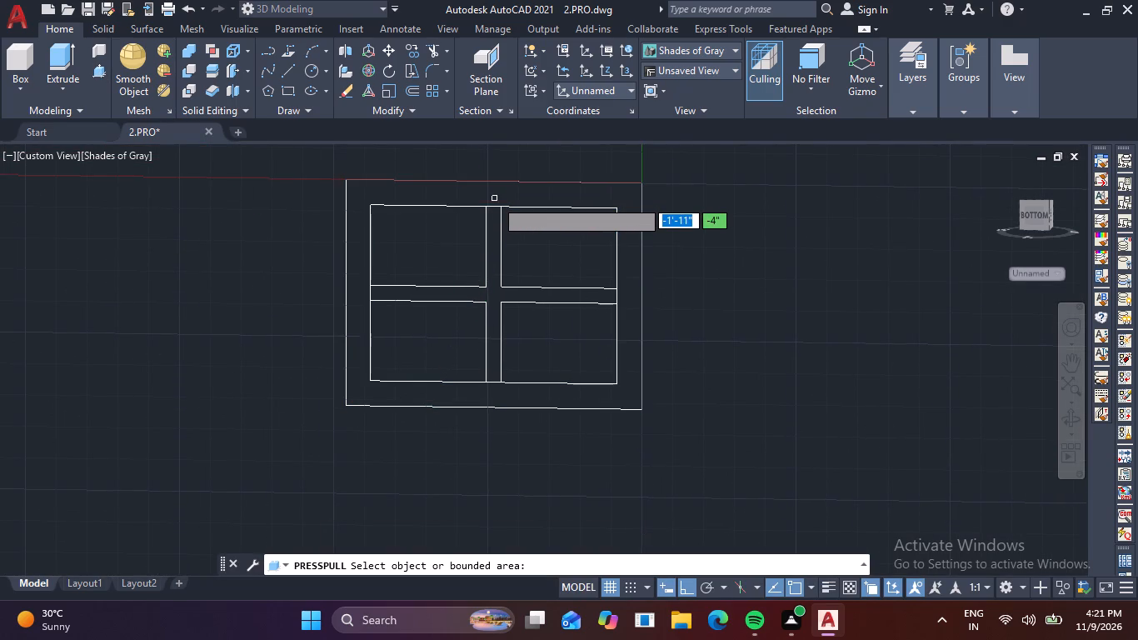
click(501, 193)
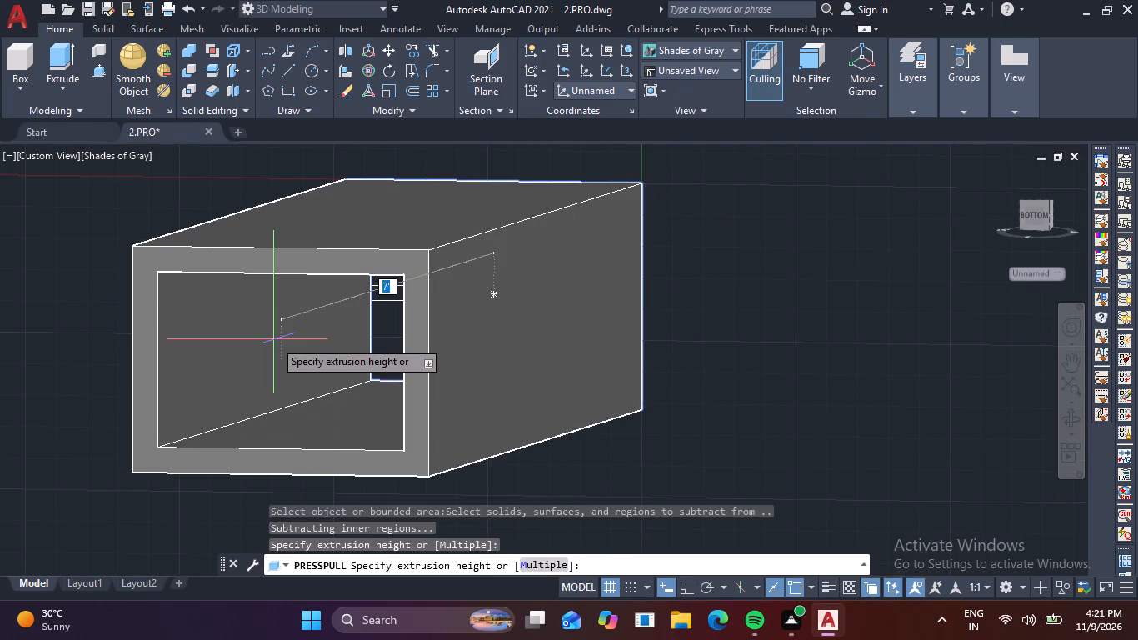
text(2)
key(space)
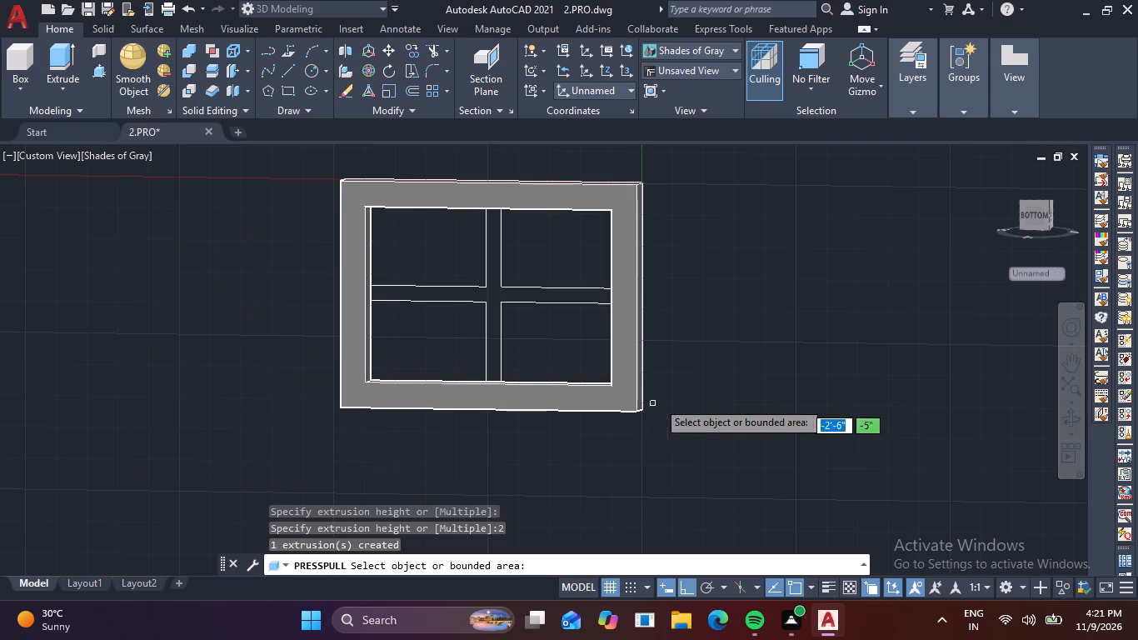
Presspull the cross-shaped glazing-bar area by 1".
click(490, 301)
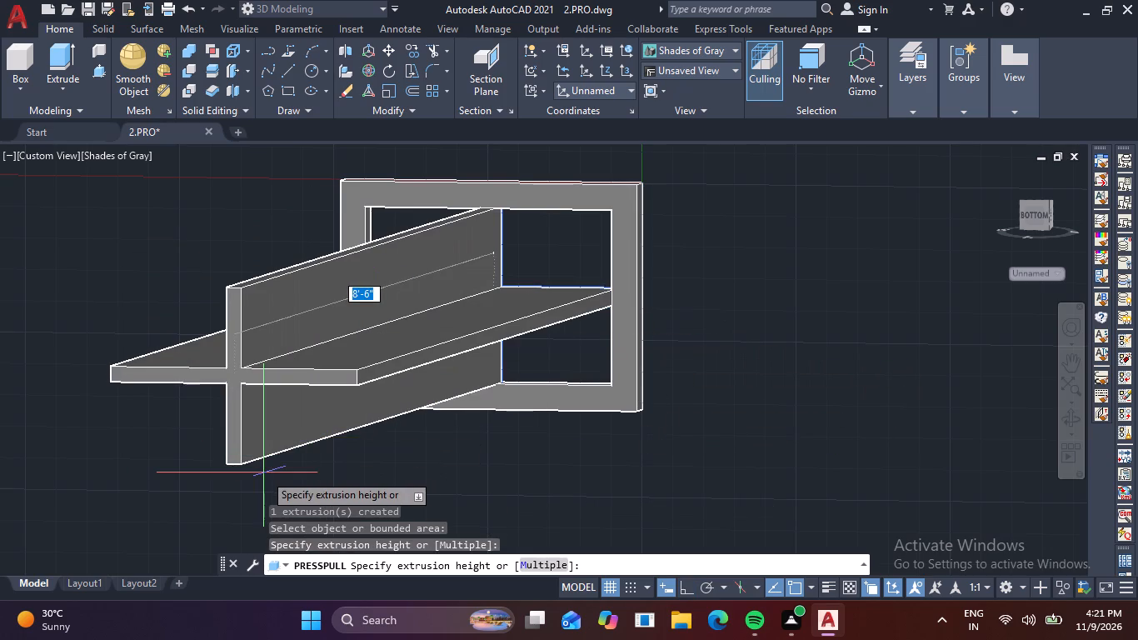
text(1)
key(space)
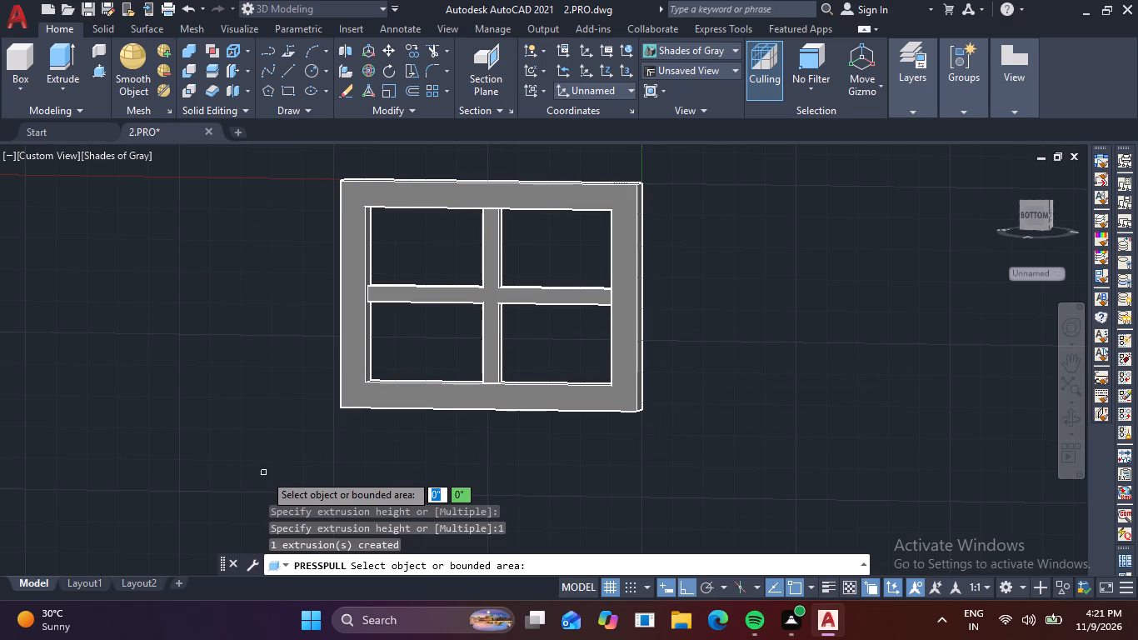
key(Escape)
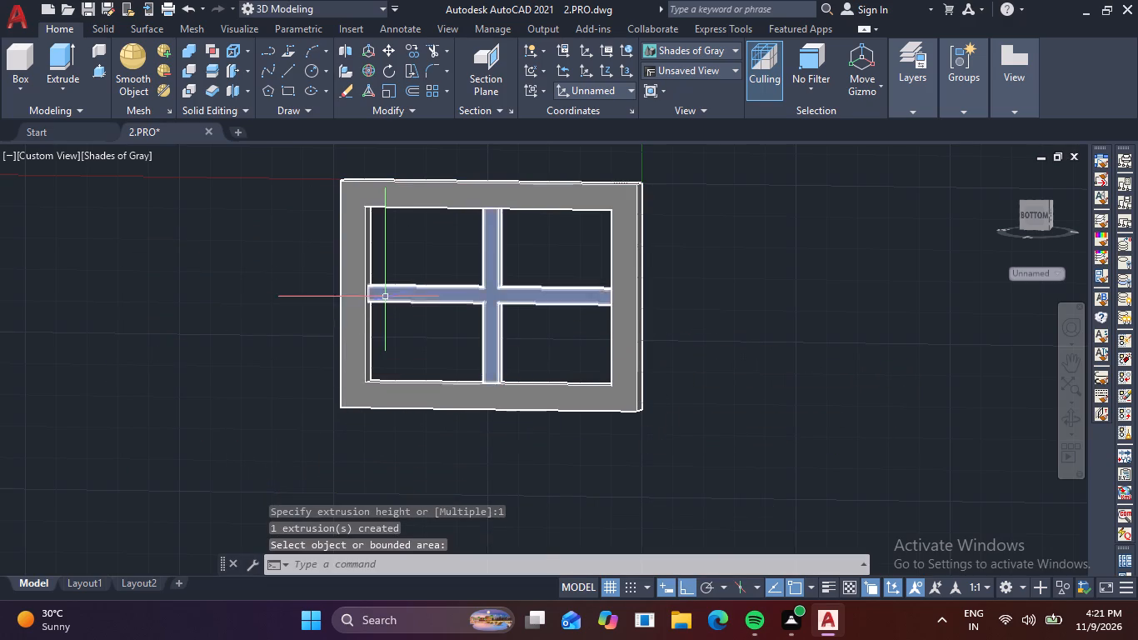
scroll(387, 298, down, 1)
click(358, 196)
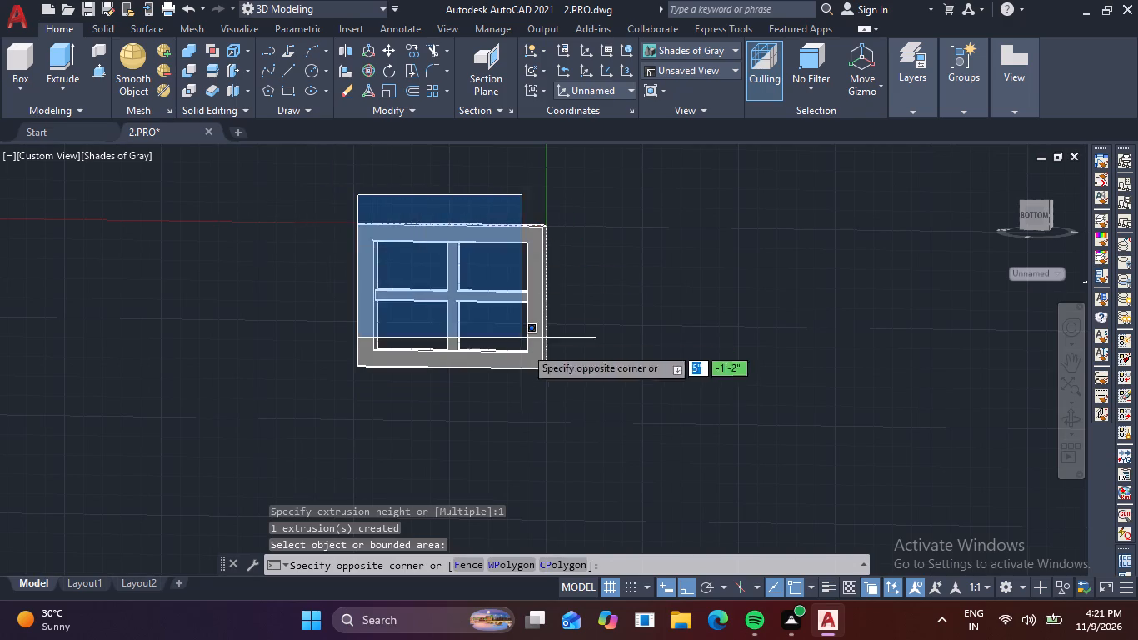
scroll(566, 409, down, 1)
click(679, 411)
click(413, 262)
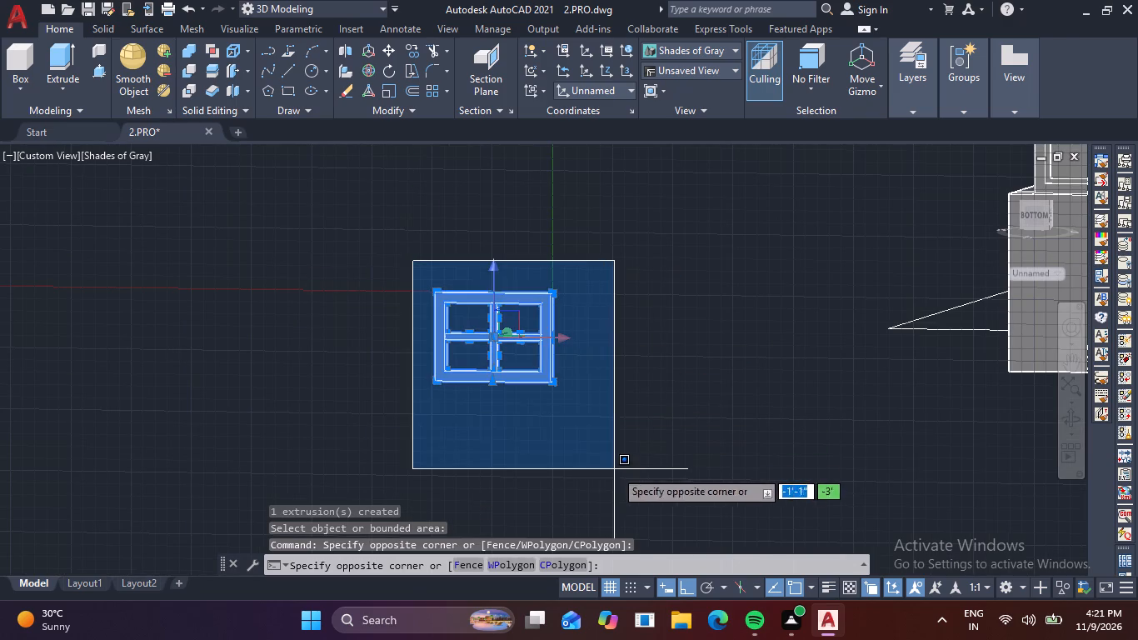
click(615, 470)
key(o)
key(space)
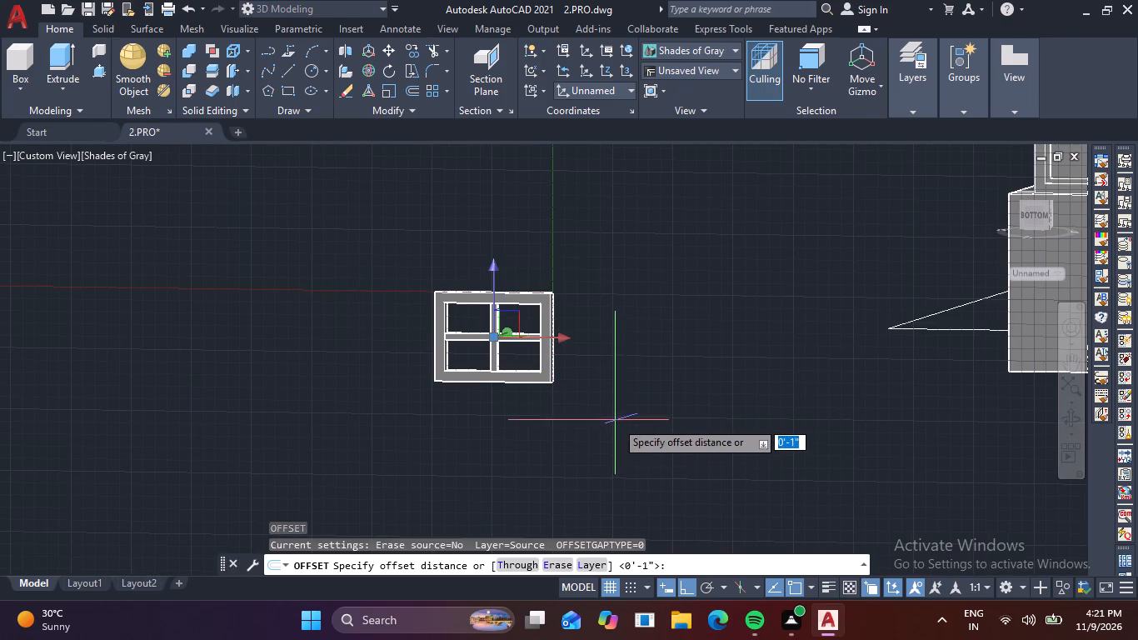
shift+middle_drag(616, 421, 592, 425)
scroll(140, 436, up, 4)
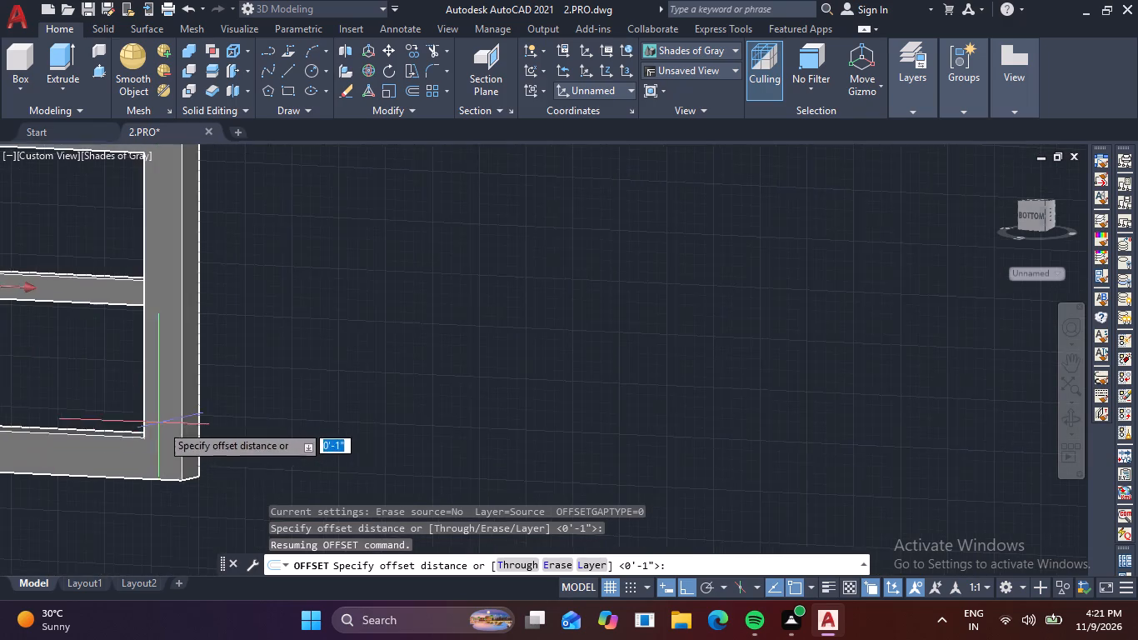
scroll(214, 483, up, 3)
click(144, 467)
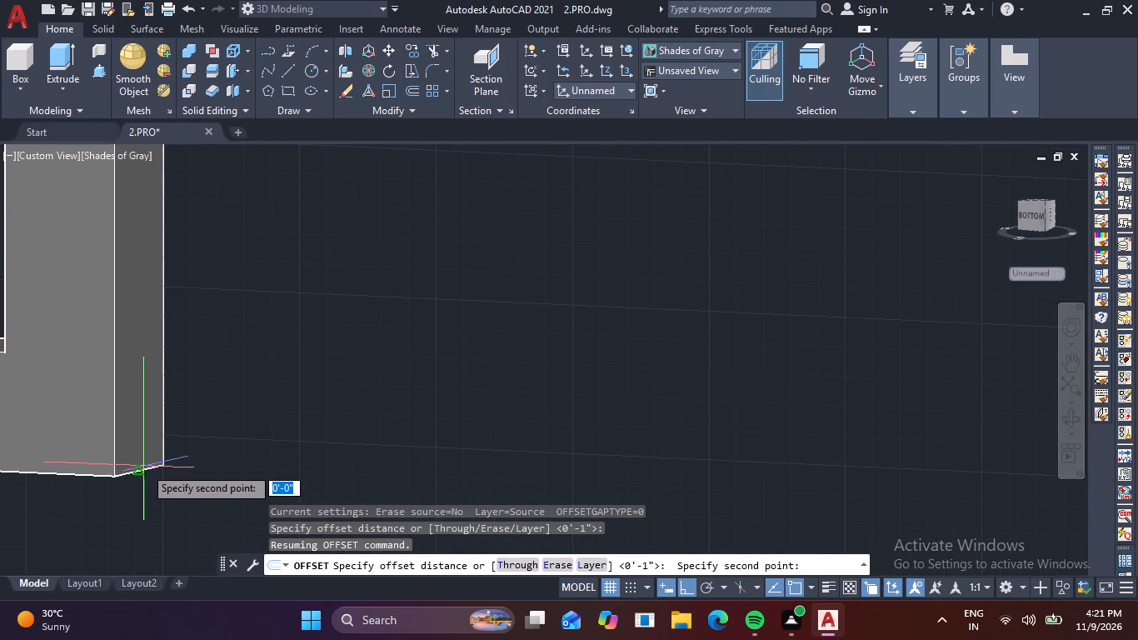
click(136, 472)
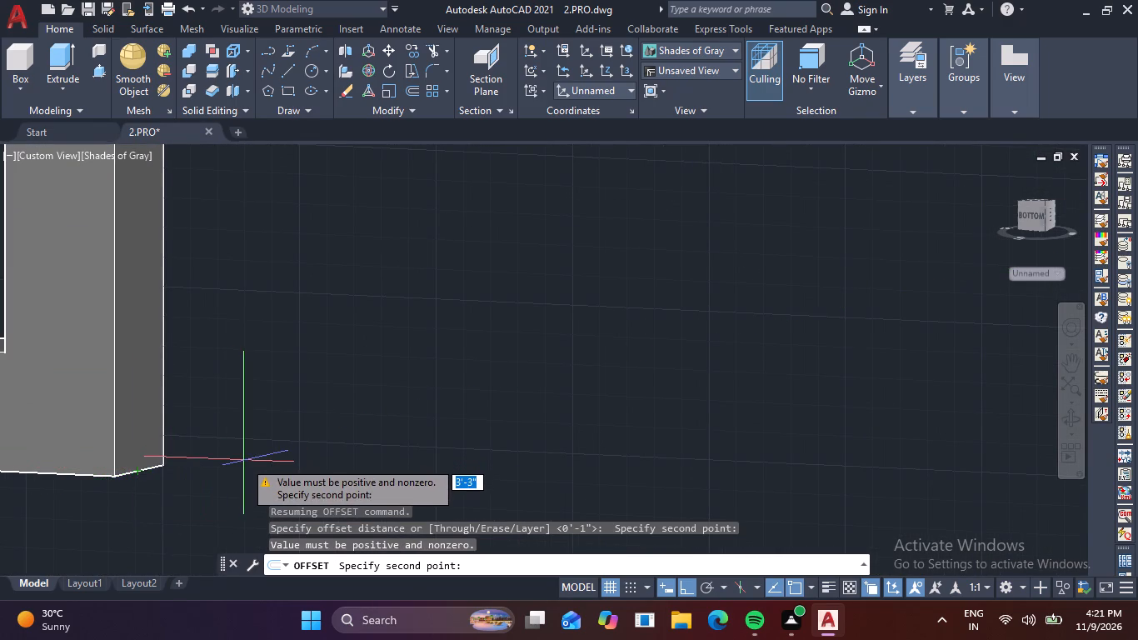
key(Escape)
Move the small window's frame and glazing bars by the frame's lower corner edge onto the sill of the small ground-floor wall opening.
scroll(244, 461, down, 4)
click(107, 287)
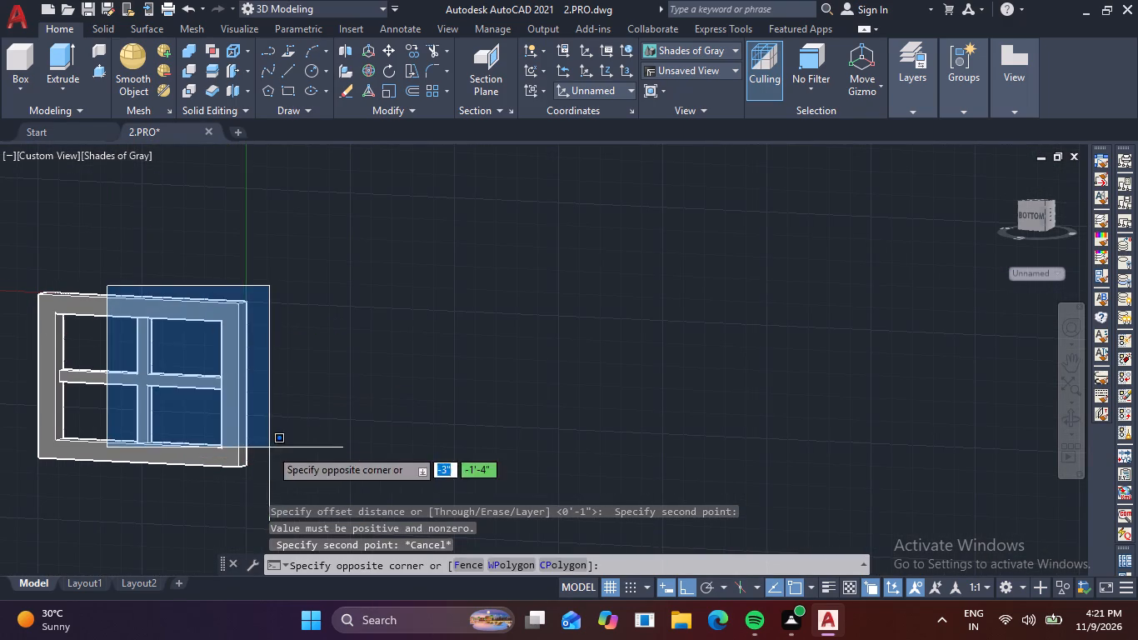
click(270, 448)
drag(333, 471, 326, 464)
click(73, 287)
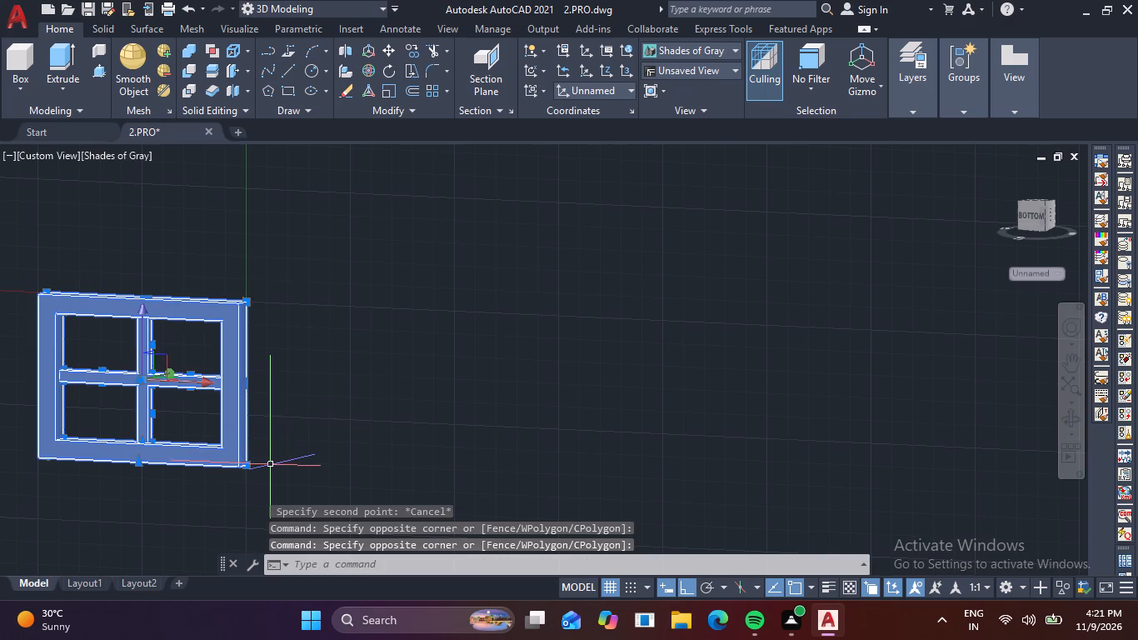
key(m)
key(space)
scroll(256, 457, up, 4)
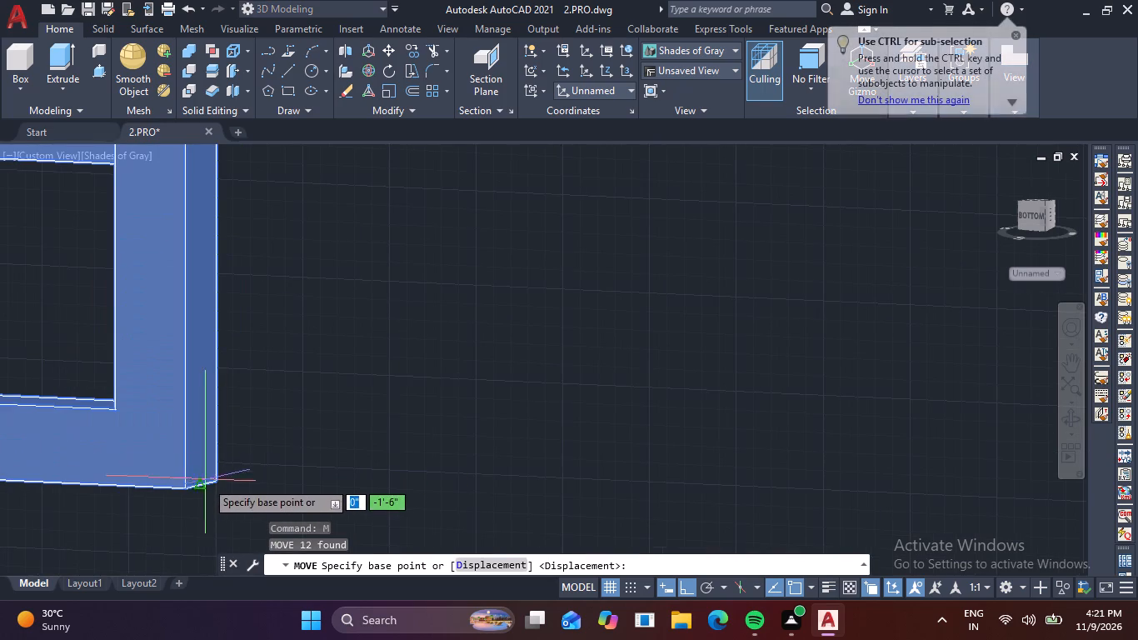
click(197, 487)
scroll(506, 399, down, 5)
middle_drag(547, 396, 349, 563)
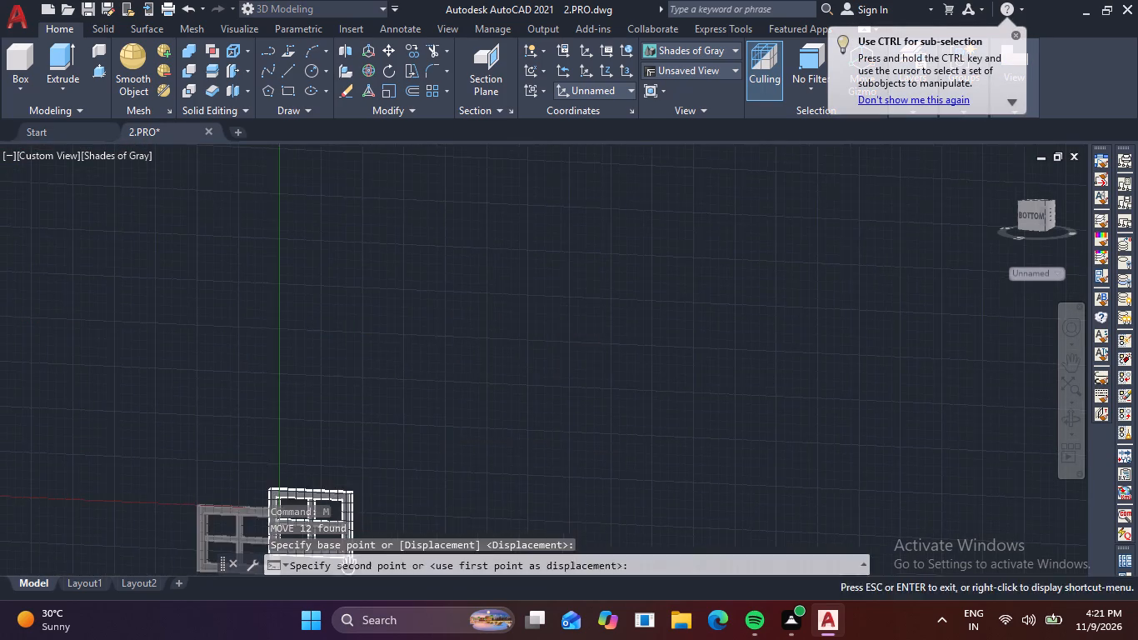
scroll(438, 495, down, 3)
scroll(820, 347, up, 1)
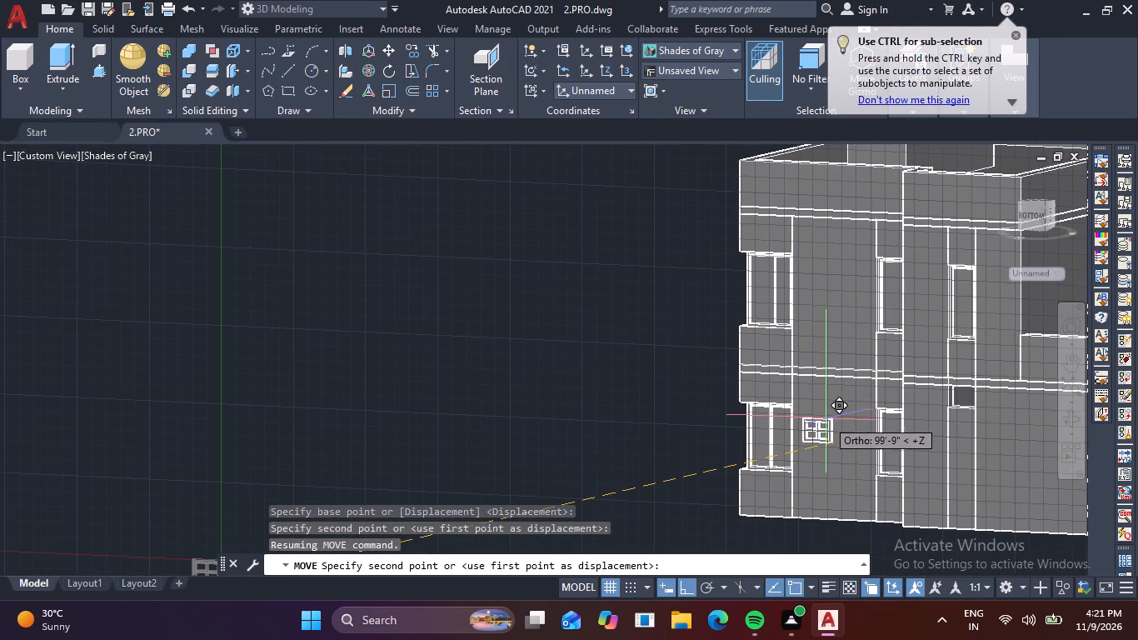
shift+middle_drag(711, 454, 790, 457)
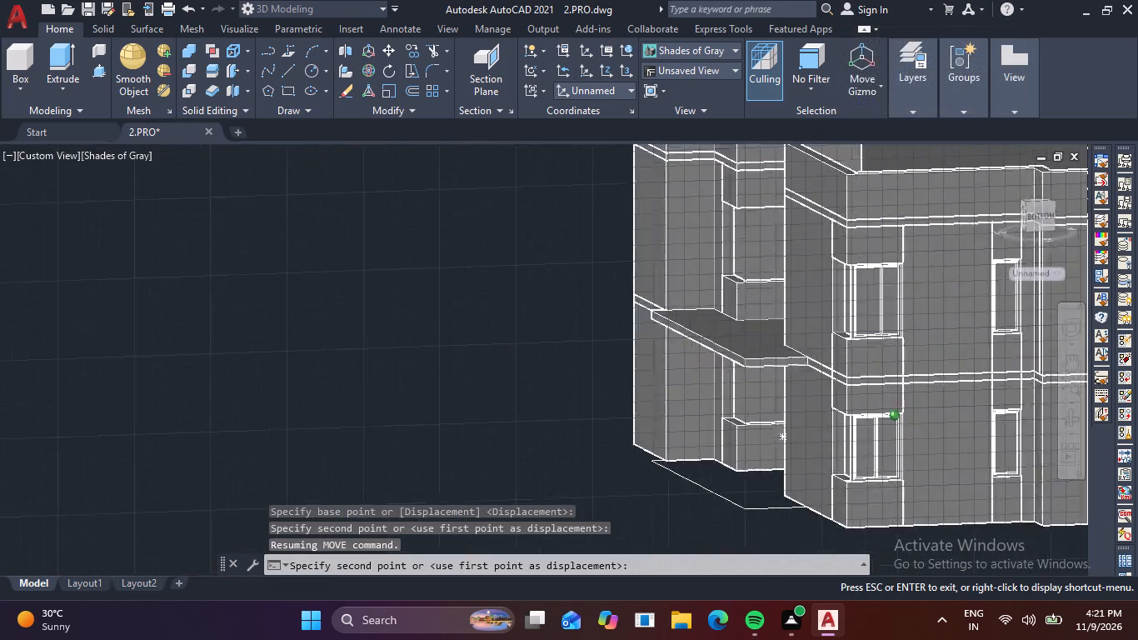
shift+middle_drag(790, 457, 796, 456)
middle_drag(746, 452, 223, 505)
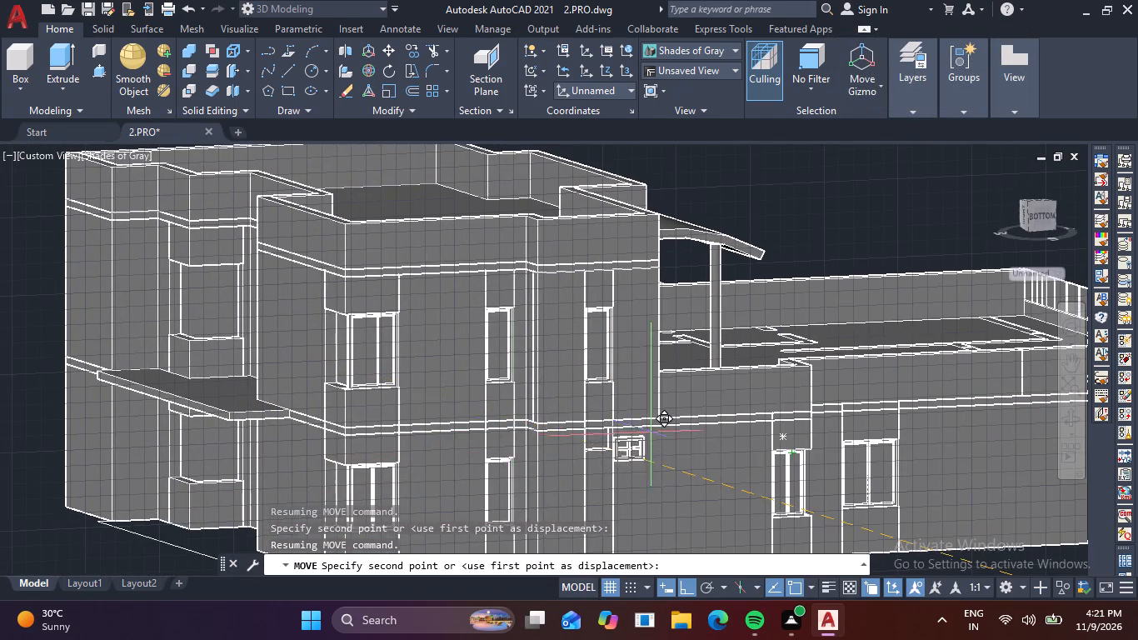
scroll(665, 436, up, 4)
scroll(459, 477, up, 4)
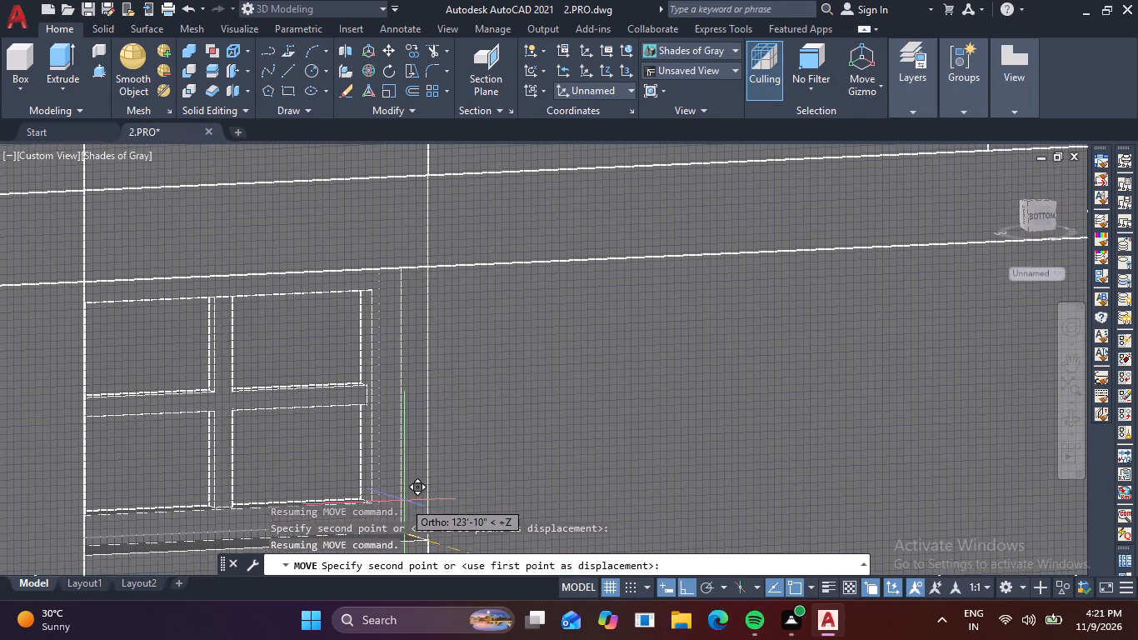
shift+middle_drag(402, 501, 408, 517)
middle_drag(422, 520, 438, 362)
scroll(413, 454, up, 1)
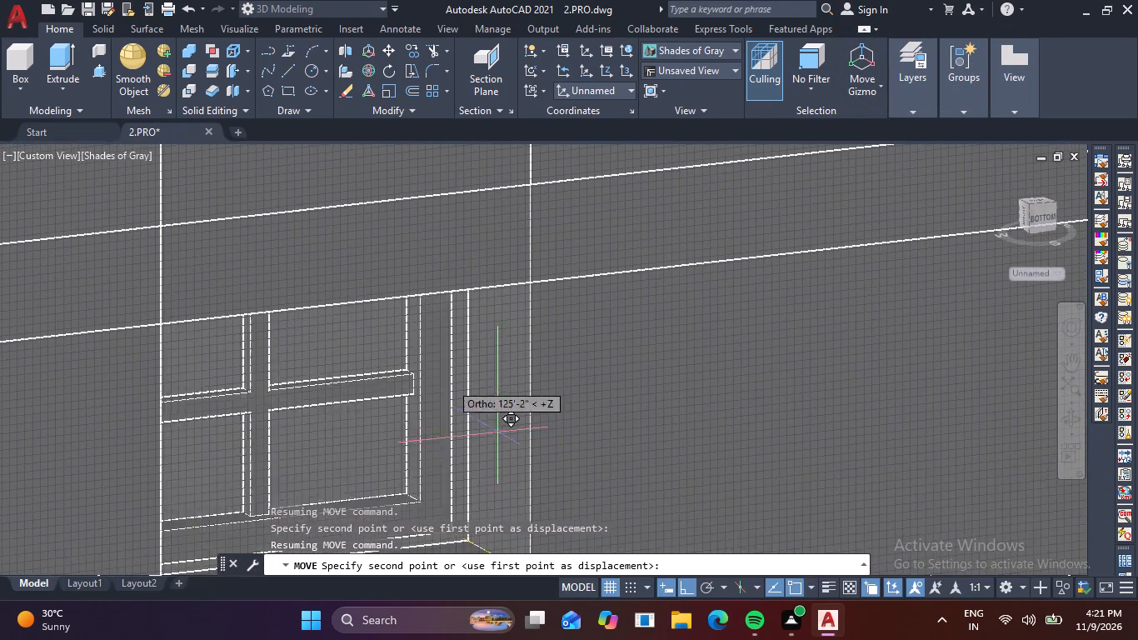
scroll(499, 463, up, 2)
middle_drag(515, 440, 514, 364)
scroll(505, 378, down, 3)
scroll(441, 421, up, 2)
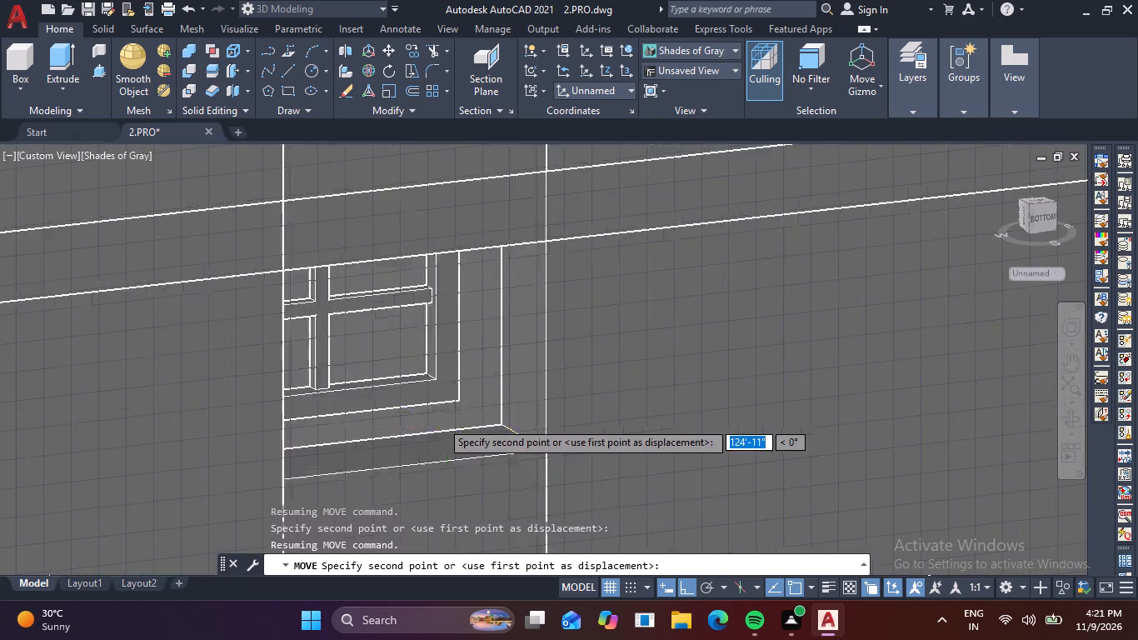
scroll(441, 421, up, 1)
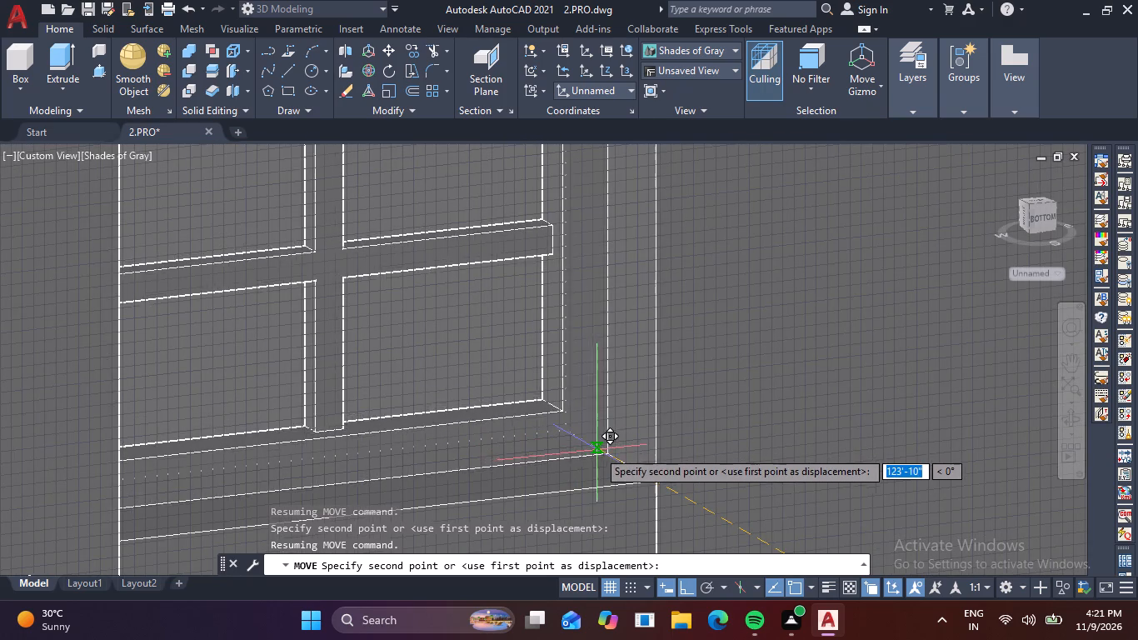
click(611, 459)
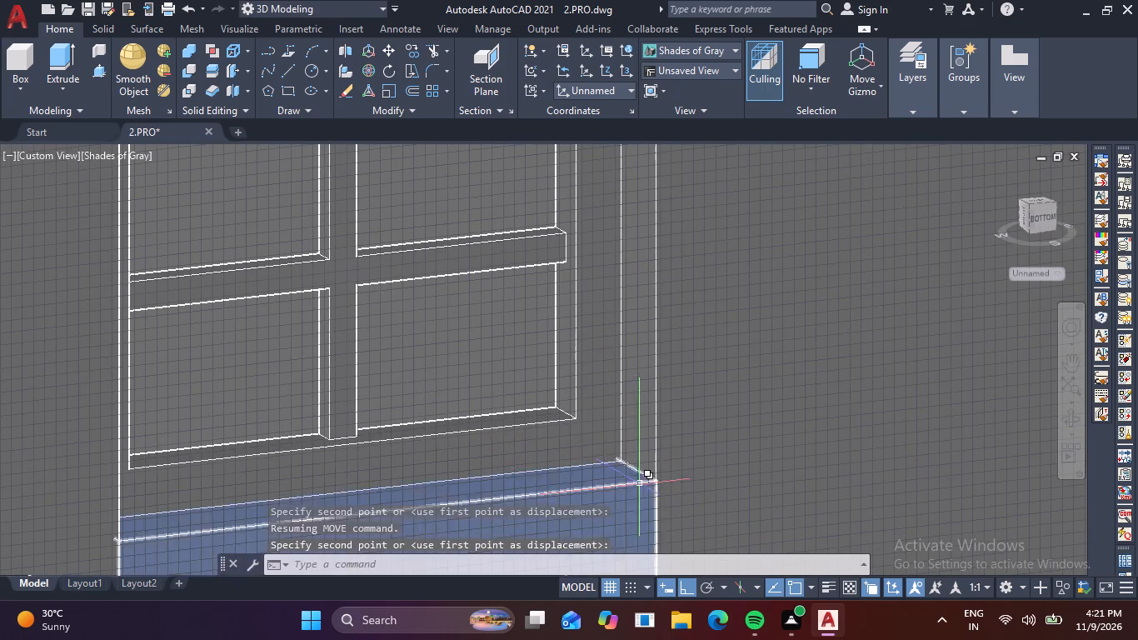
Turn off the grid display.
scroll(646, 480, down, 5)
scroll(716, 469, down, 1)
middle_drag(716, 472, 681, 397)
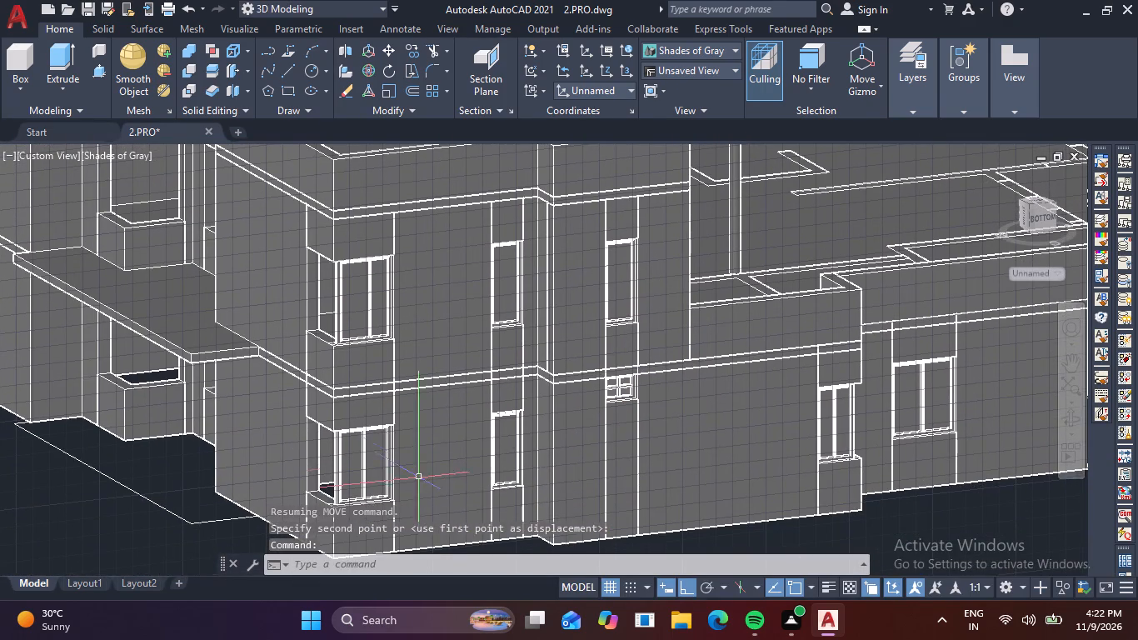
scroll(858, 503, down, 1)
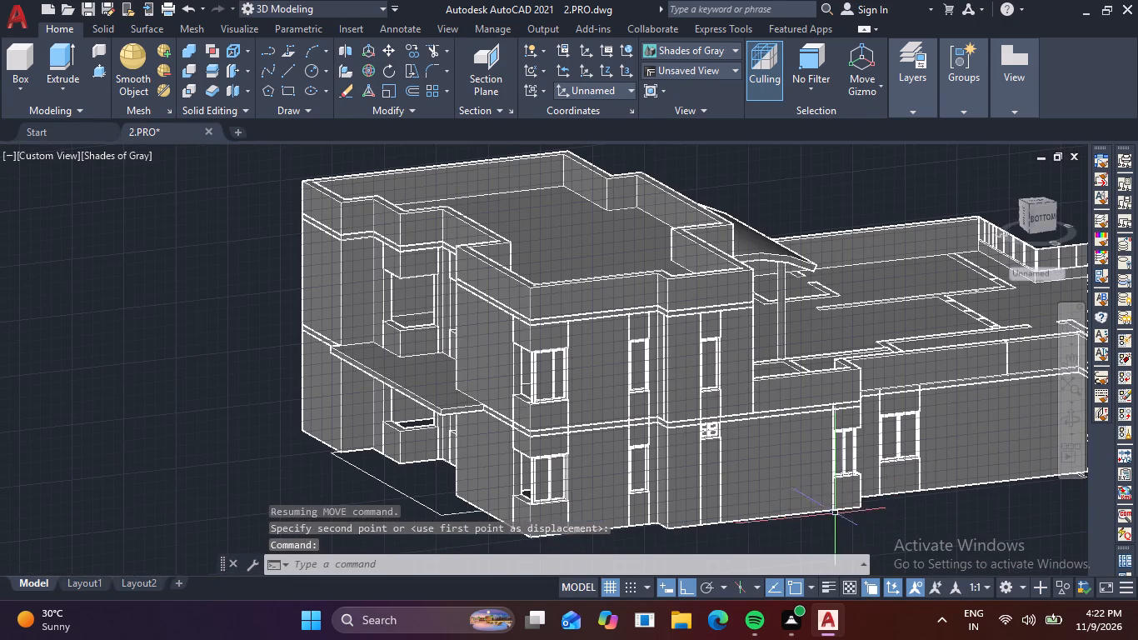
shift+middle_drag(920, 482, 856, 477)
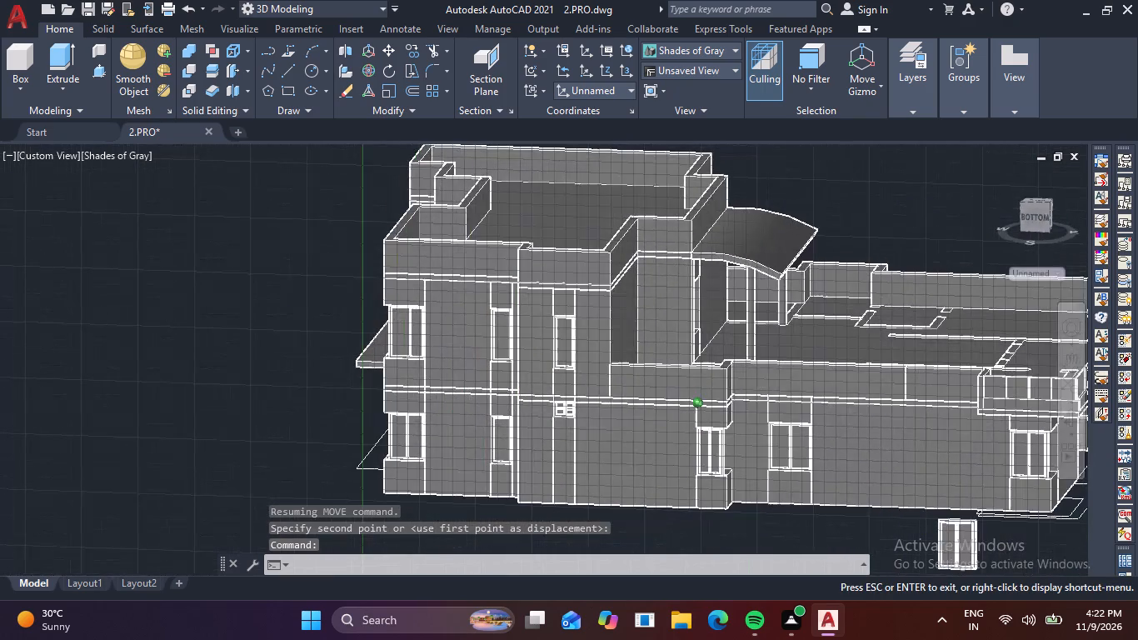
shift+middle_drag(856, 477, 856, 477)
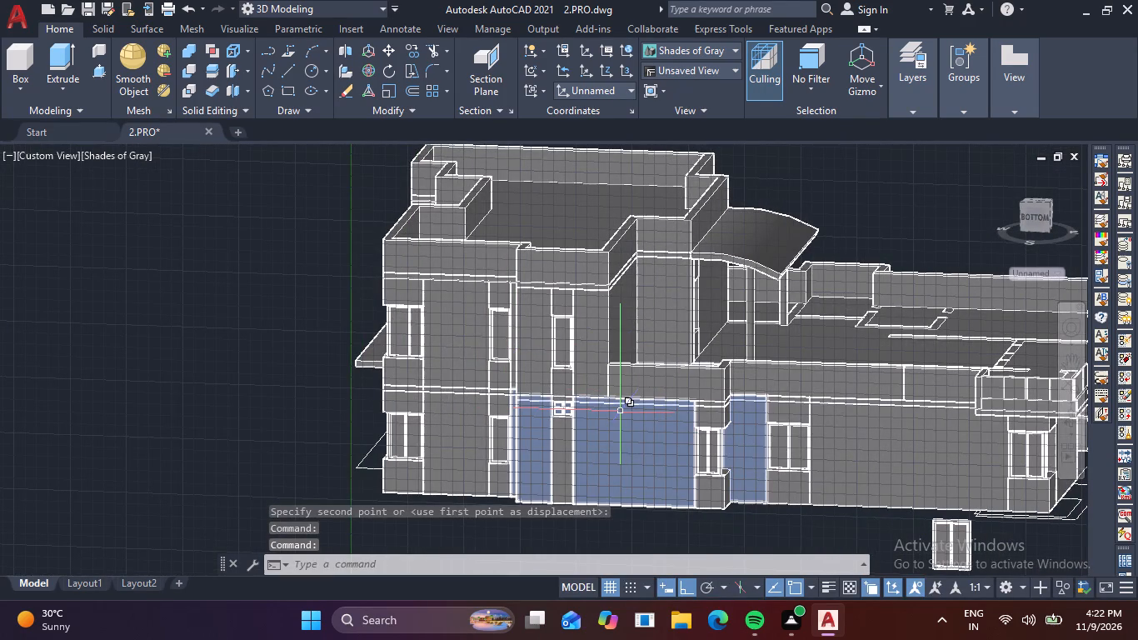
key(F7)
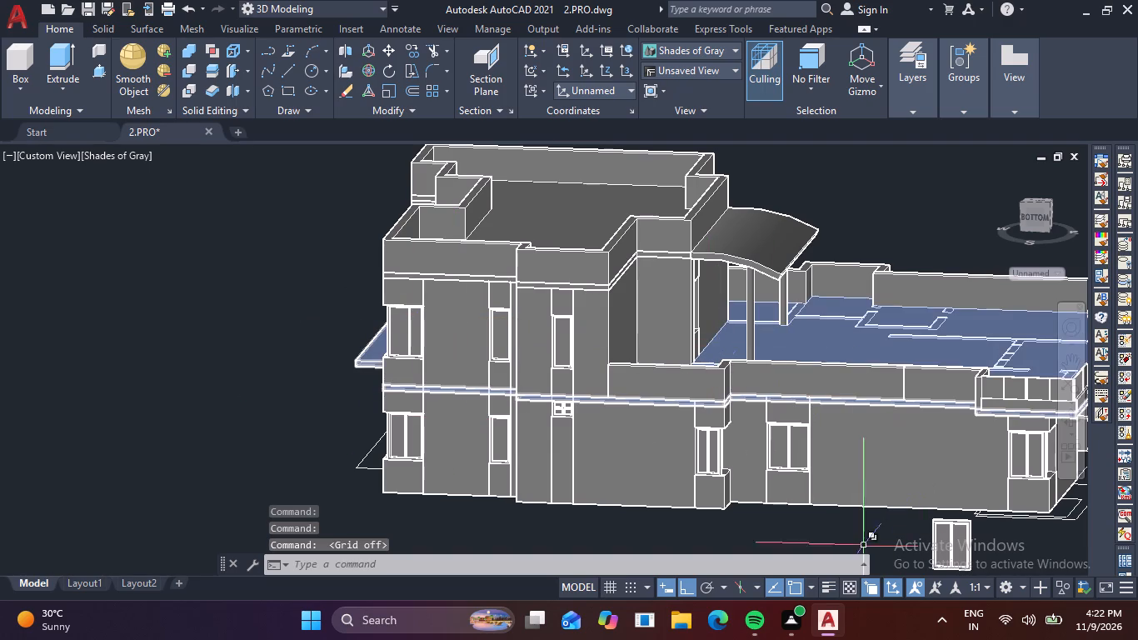
Delete the solid wall piece below the upper-floor opening behind the terrace's canopy column.
shift+middle_drag(856, 551, 769, 552)
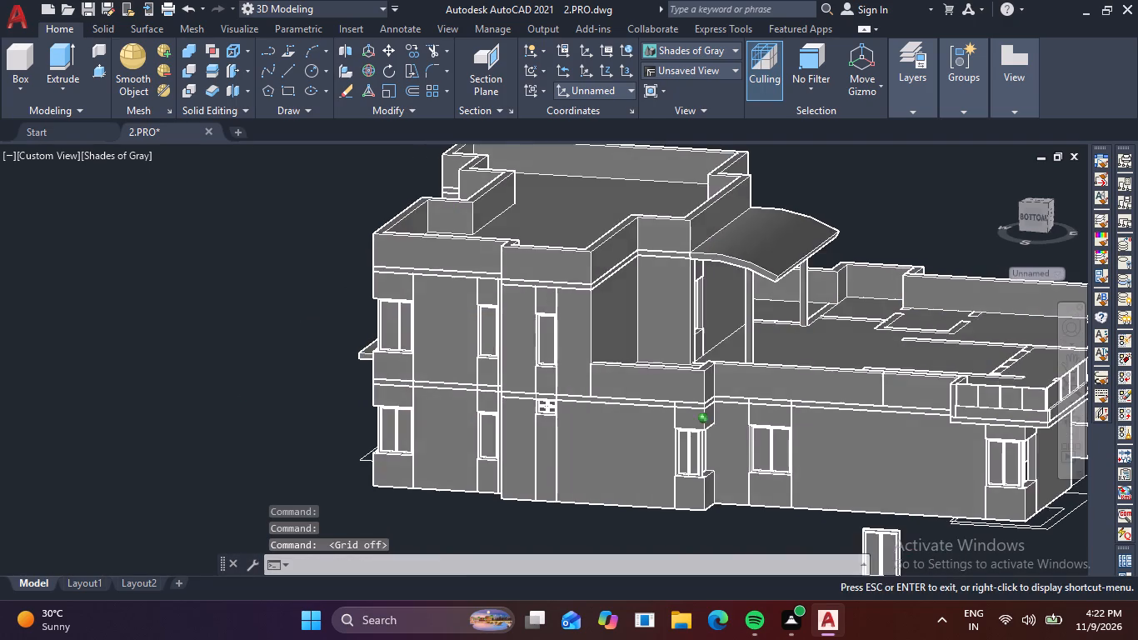
shift+middle_drag(769, 552, 687, 541)
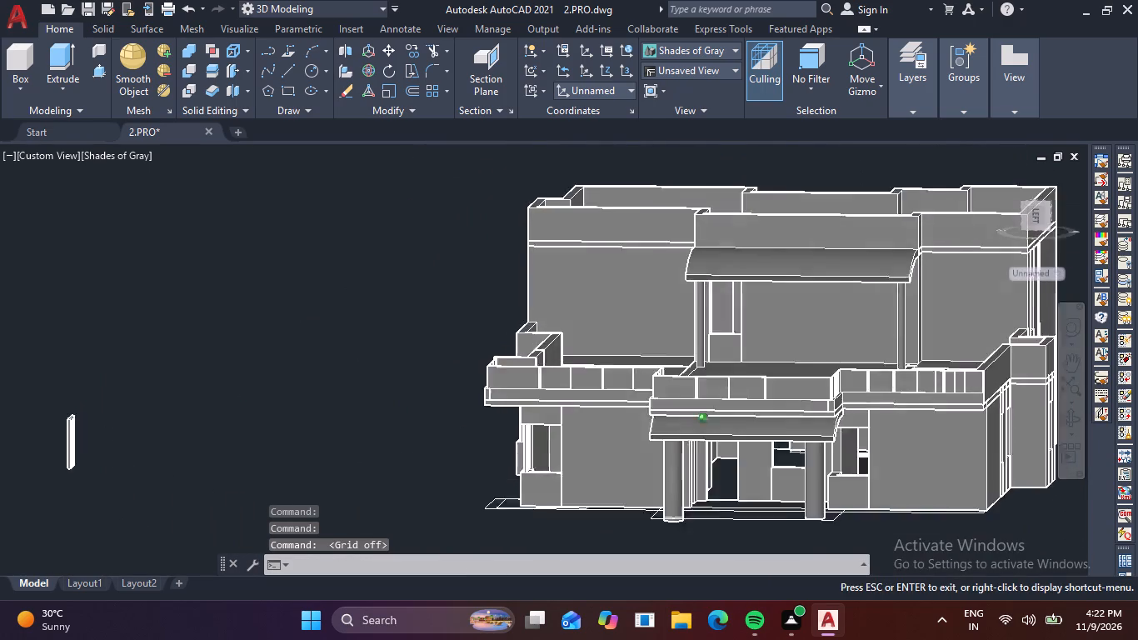
shift+middle_drag(687, 541, 685, 547)
scroll(758, 328, up, 3)
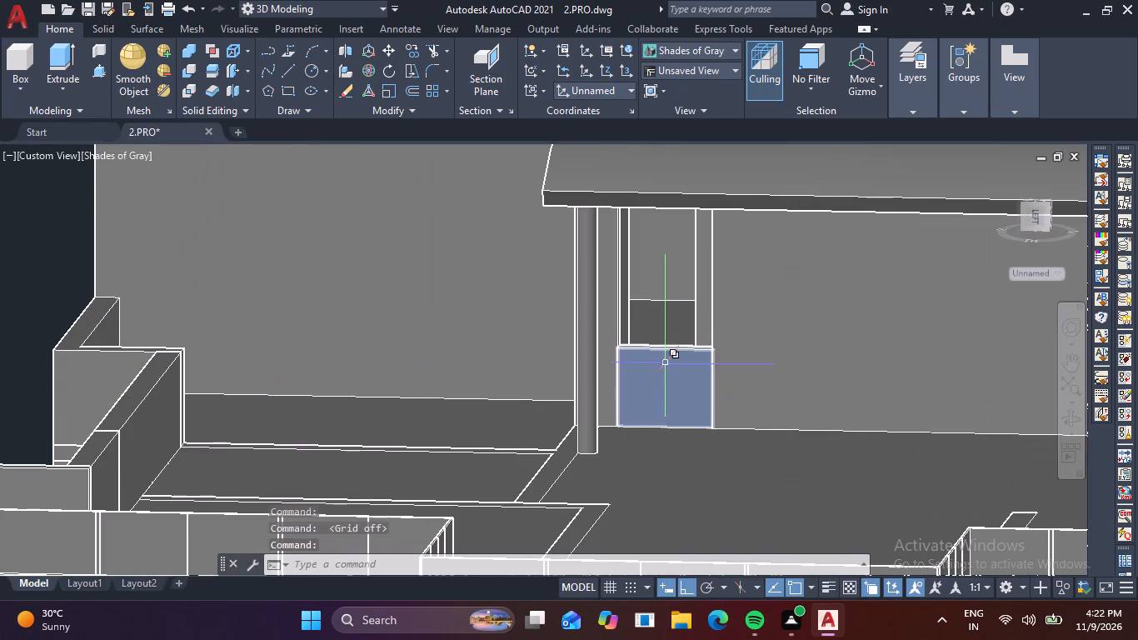
click(666, 363)
key(Delete)
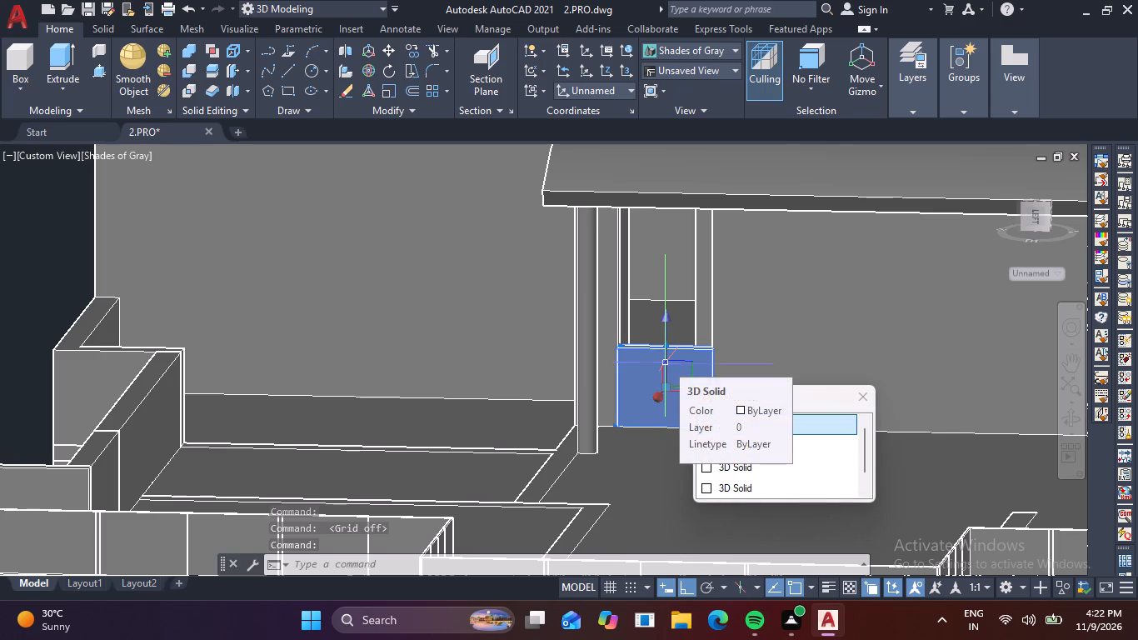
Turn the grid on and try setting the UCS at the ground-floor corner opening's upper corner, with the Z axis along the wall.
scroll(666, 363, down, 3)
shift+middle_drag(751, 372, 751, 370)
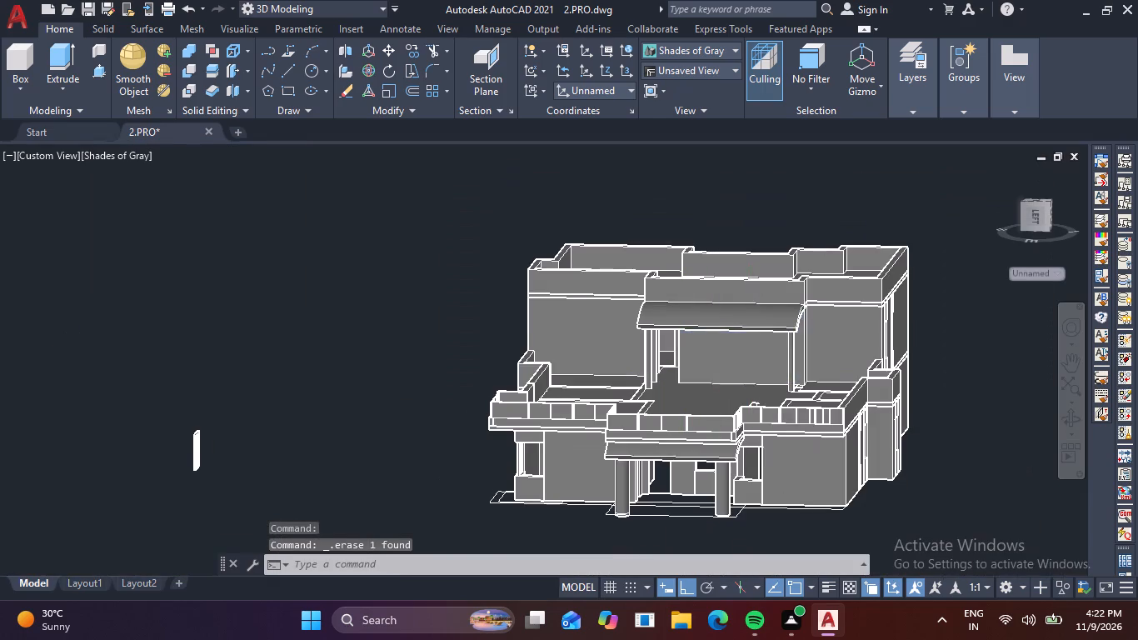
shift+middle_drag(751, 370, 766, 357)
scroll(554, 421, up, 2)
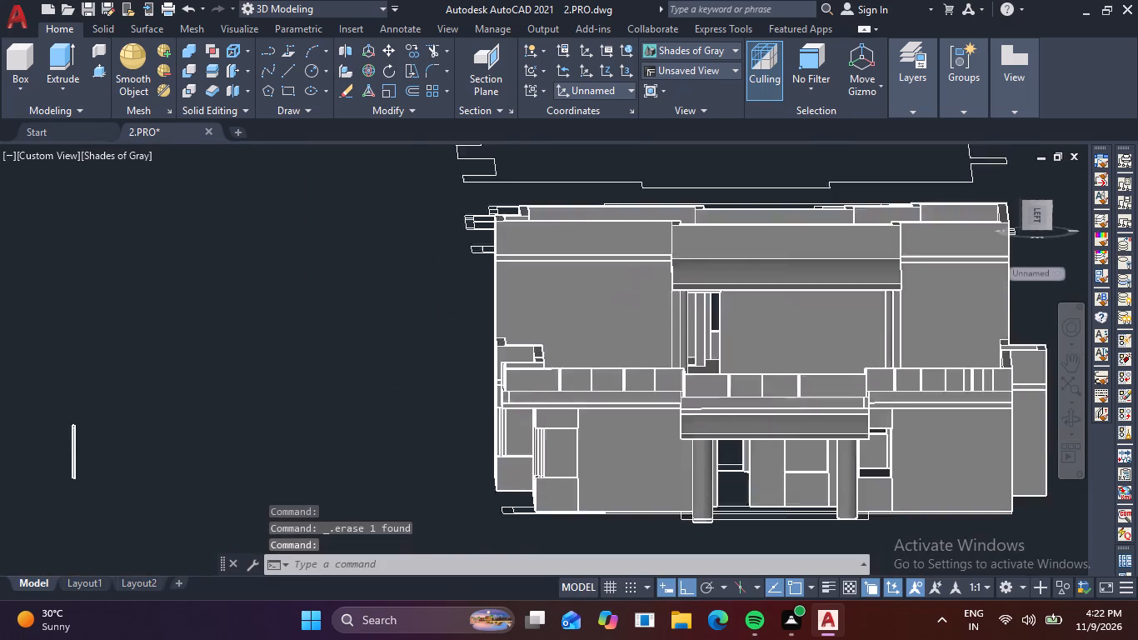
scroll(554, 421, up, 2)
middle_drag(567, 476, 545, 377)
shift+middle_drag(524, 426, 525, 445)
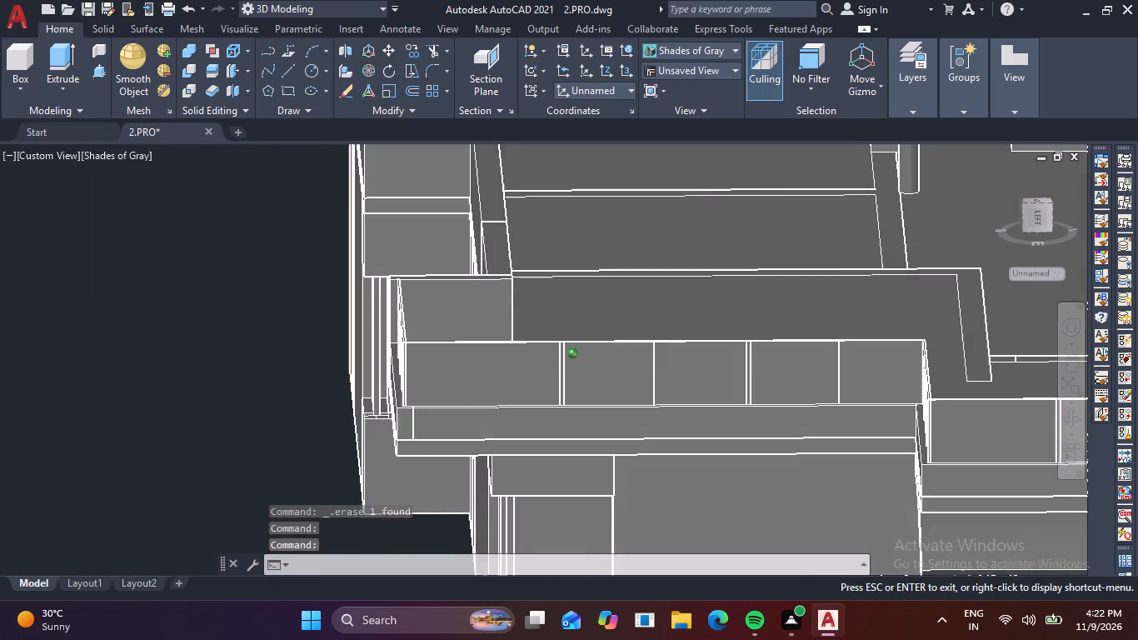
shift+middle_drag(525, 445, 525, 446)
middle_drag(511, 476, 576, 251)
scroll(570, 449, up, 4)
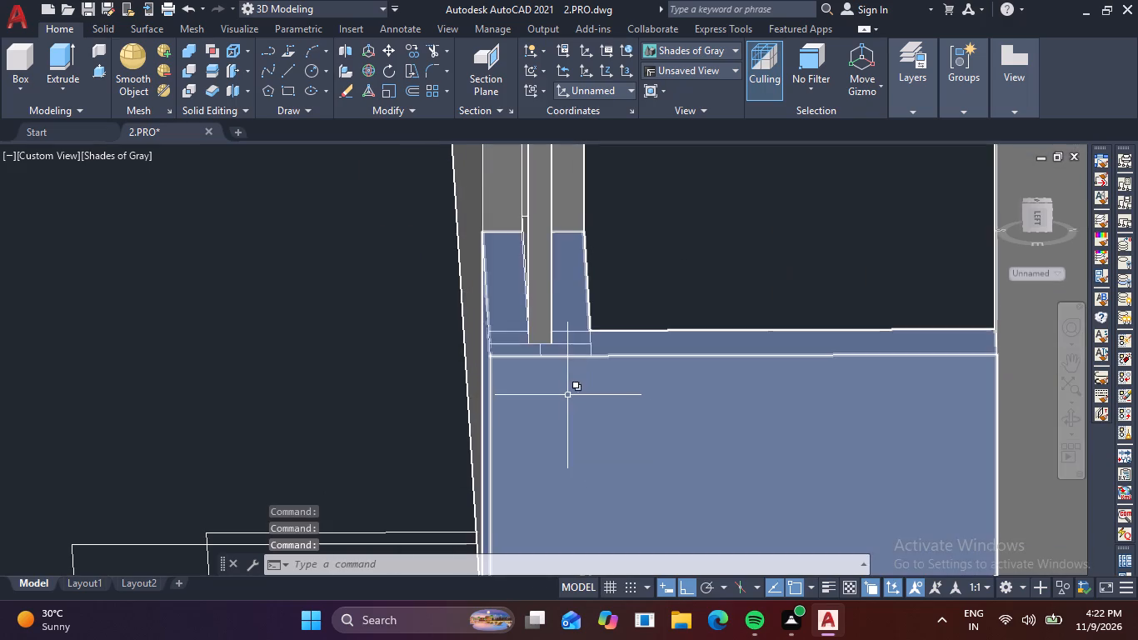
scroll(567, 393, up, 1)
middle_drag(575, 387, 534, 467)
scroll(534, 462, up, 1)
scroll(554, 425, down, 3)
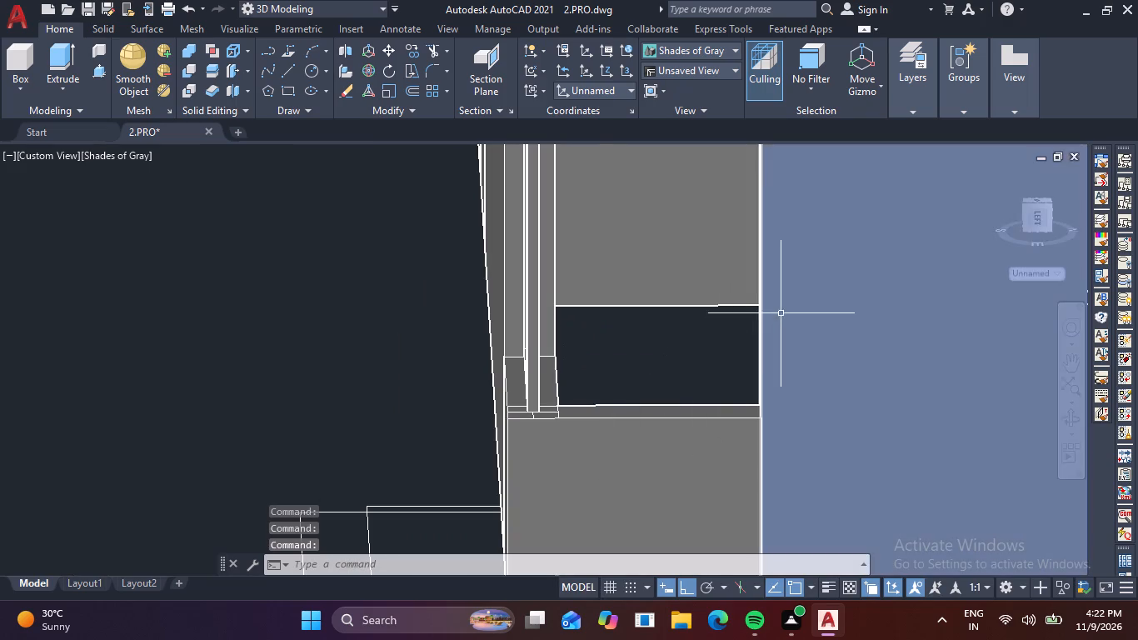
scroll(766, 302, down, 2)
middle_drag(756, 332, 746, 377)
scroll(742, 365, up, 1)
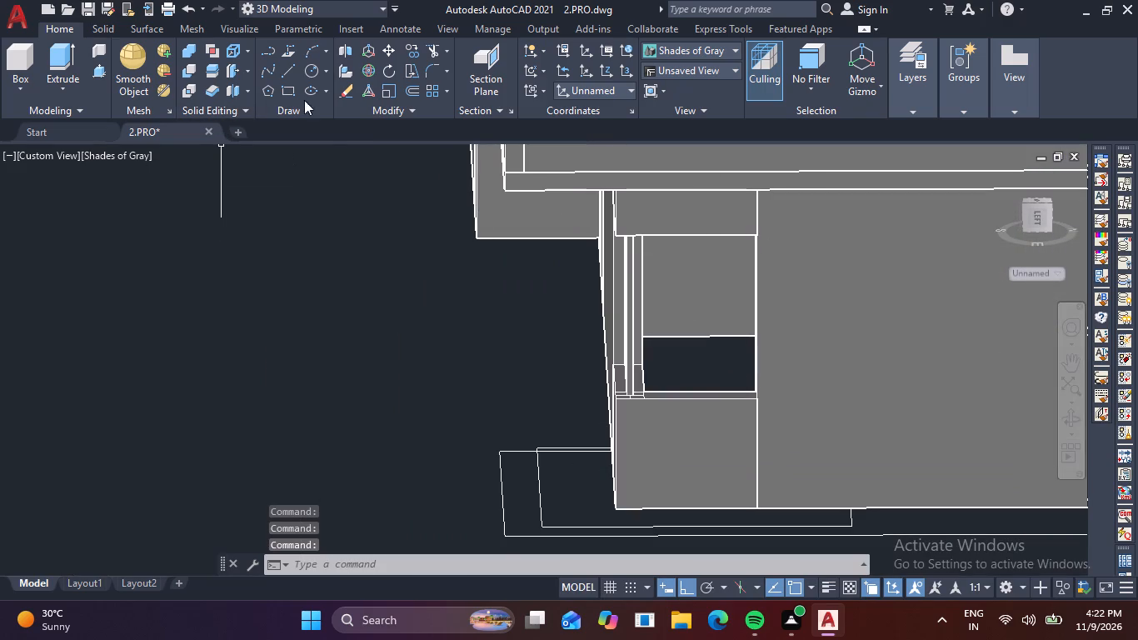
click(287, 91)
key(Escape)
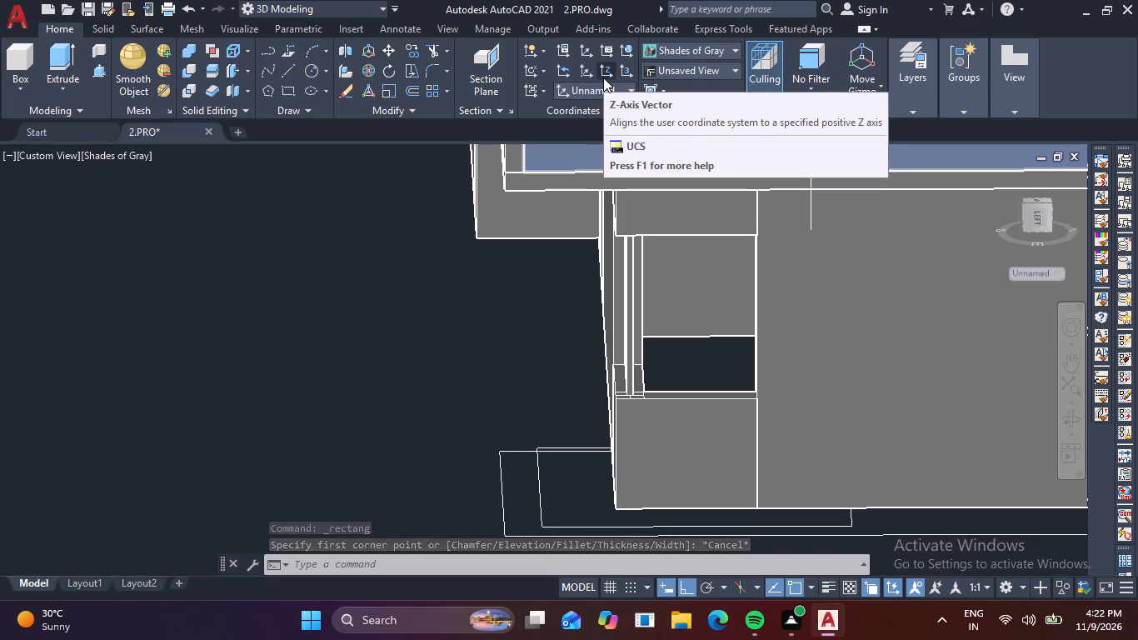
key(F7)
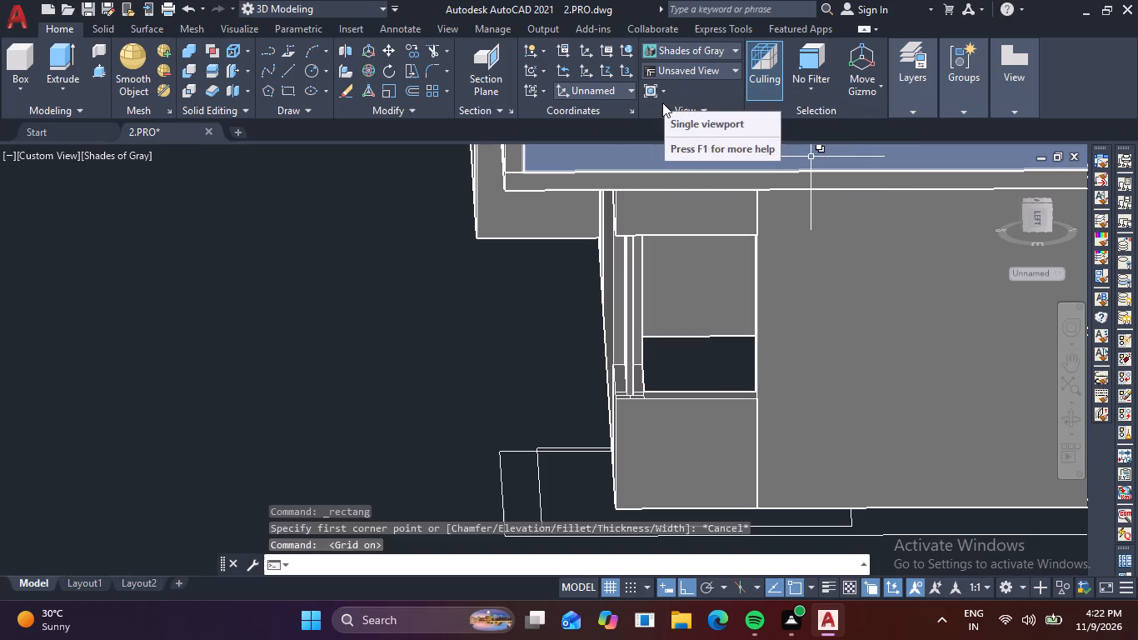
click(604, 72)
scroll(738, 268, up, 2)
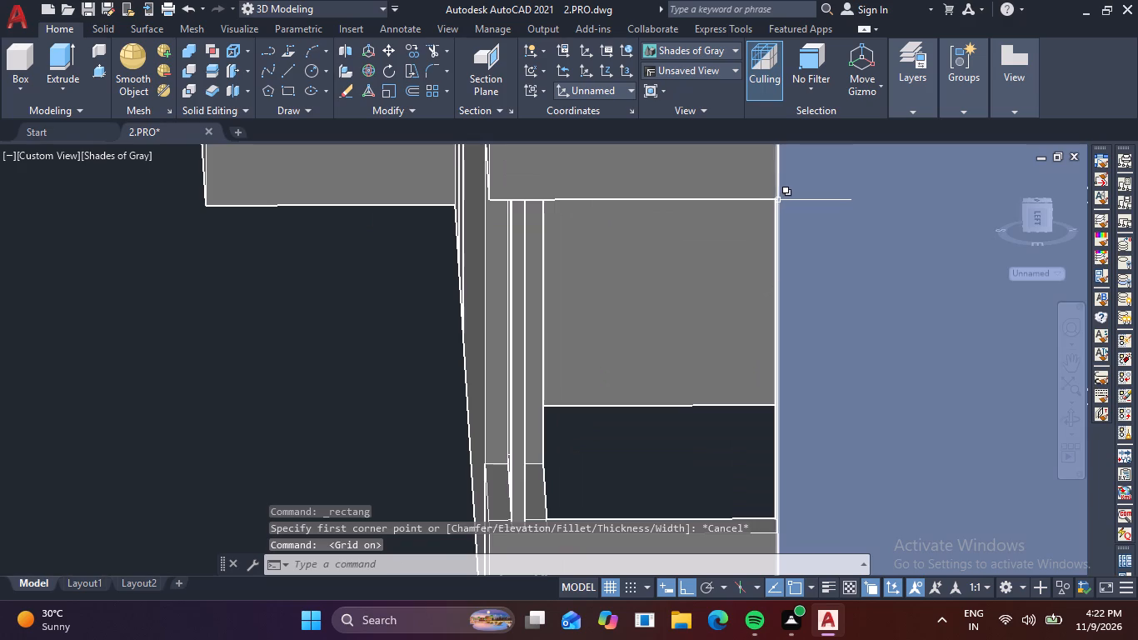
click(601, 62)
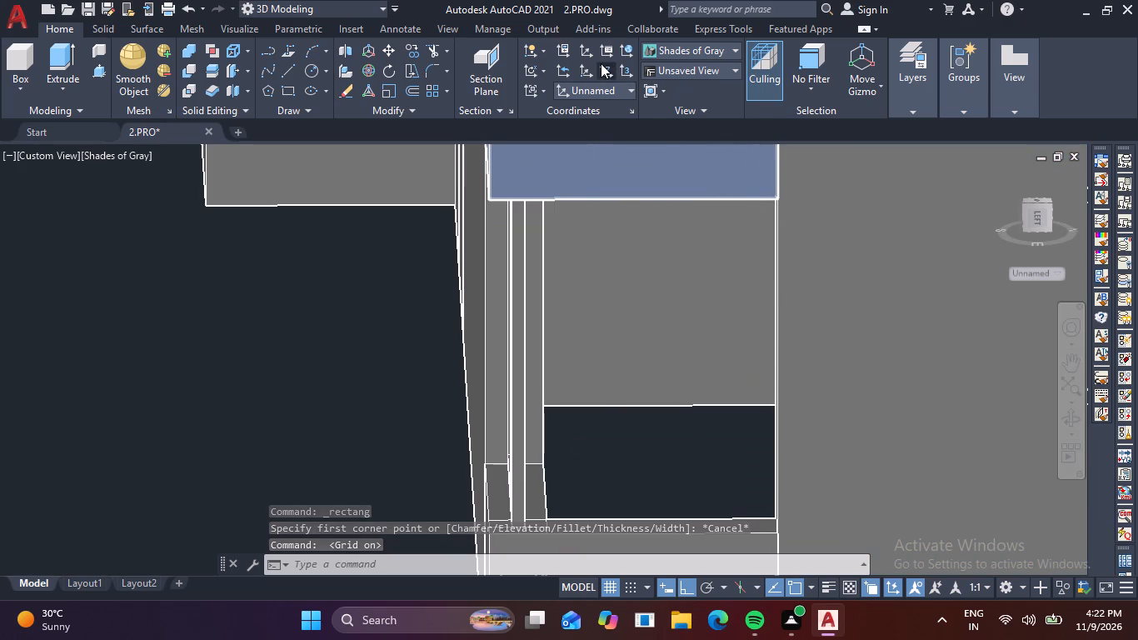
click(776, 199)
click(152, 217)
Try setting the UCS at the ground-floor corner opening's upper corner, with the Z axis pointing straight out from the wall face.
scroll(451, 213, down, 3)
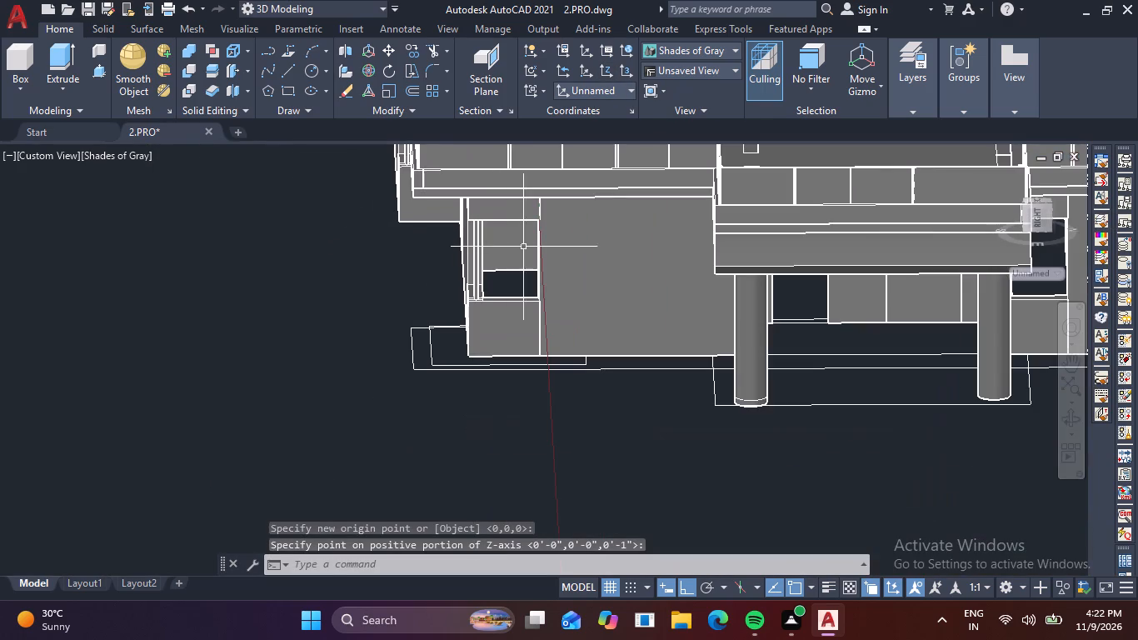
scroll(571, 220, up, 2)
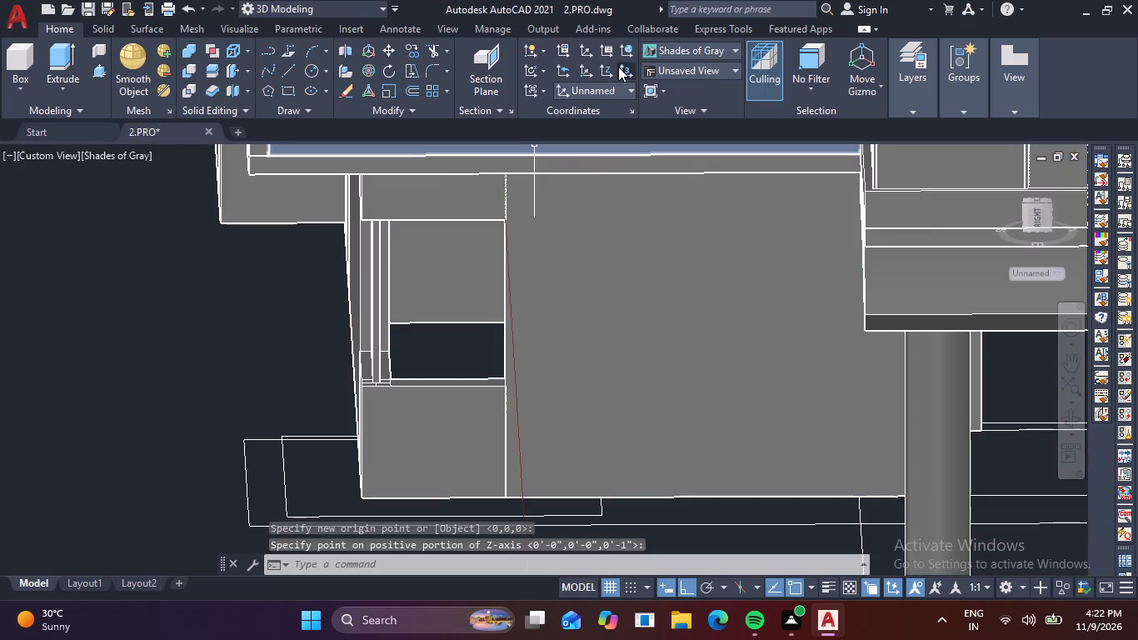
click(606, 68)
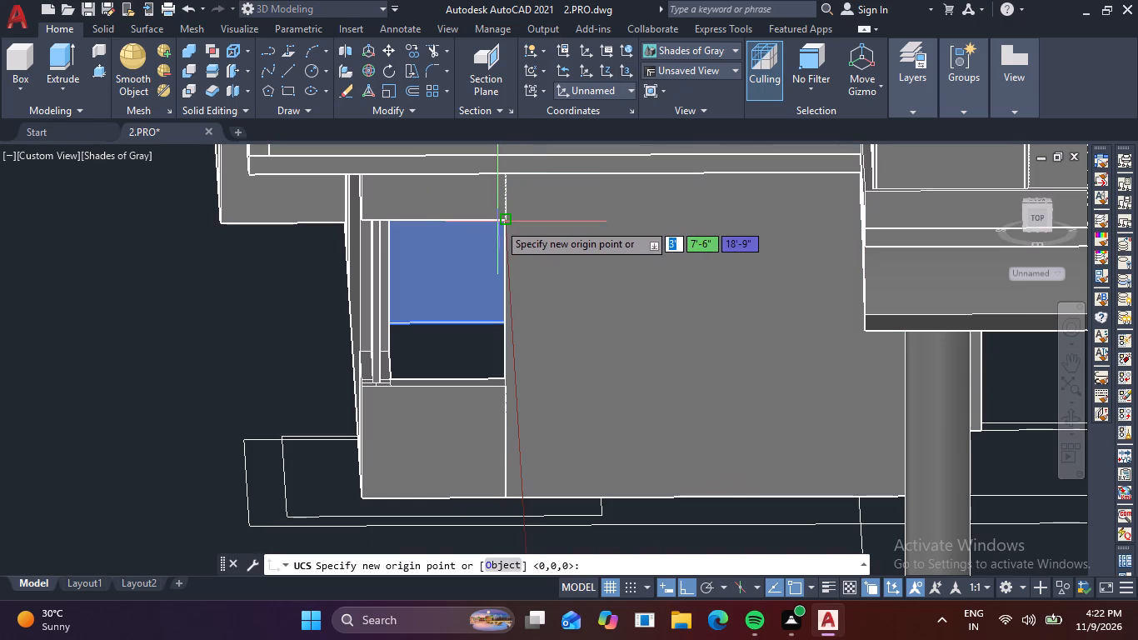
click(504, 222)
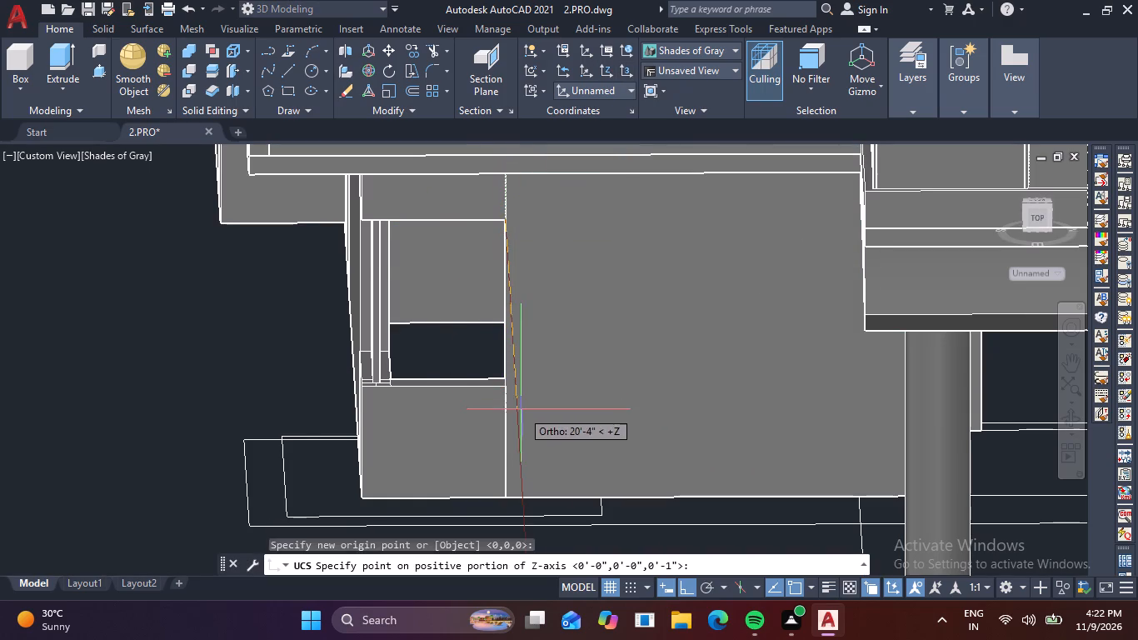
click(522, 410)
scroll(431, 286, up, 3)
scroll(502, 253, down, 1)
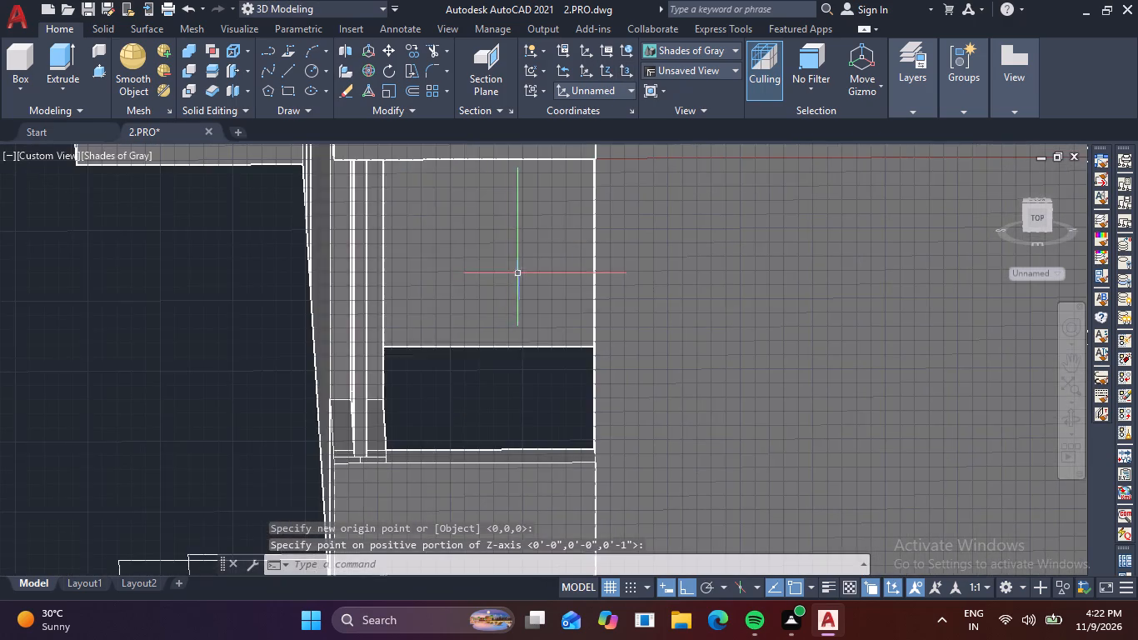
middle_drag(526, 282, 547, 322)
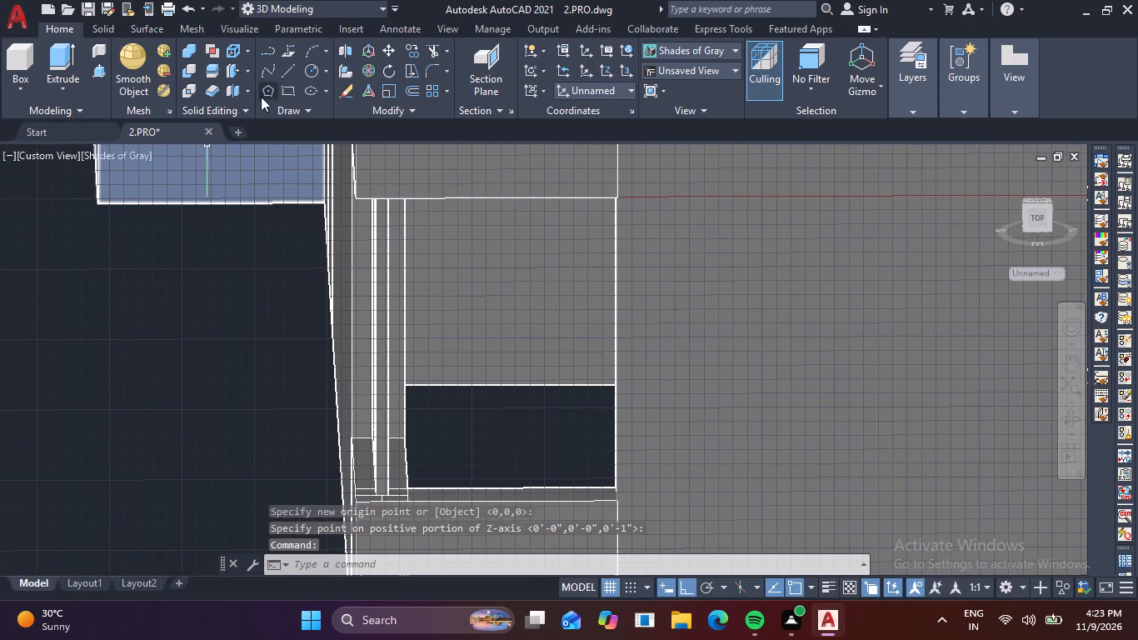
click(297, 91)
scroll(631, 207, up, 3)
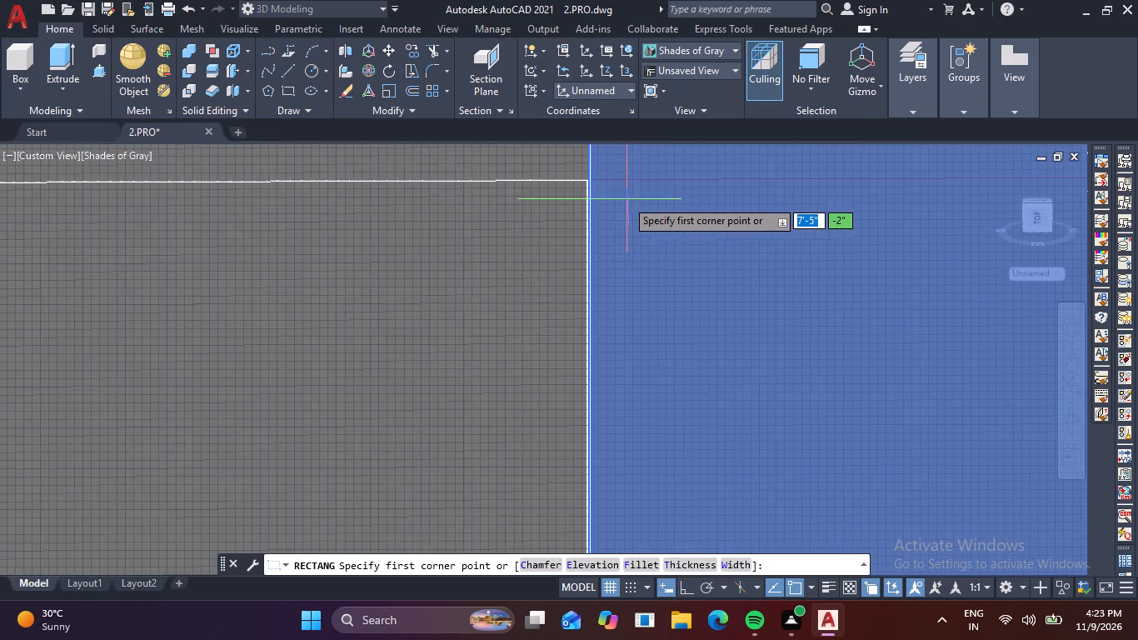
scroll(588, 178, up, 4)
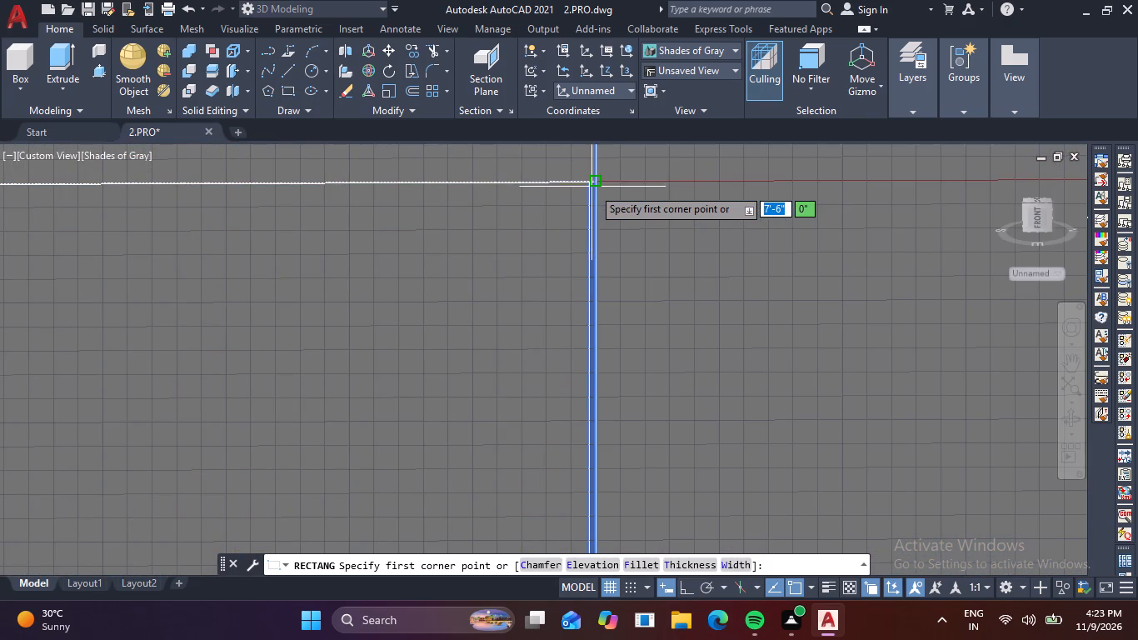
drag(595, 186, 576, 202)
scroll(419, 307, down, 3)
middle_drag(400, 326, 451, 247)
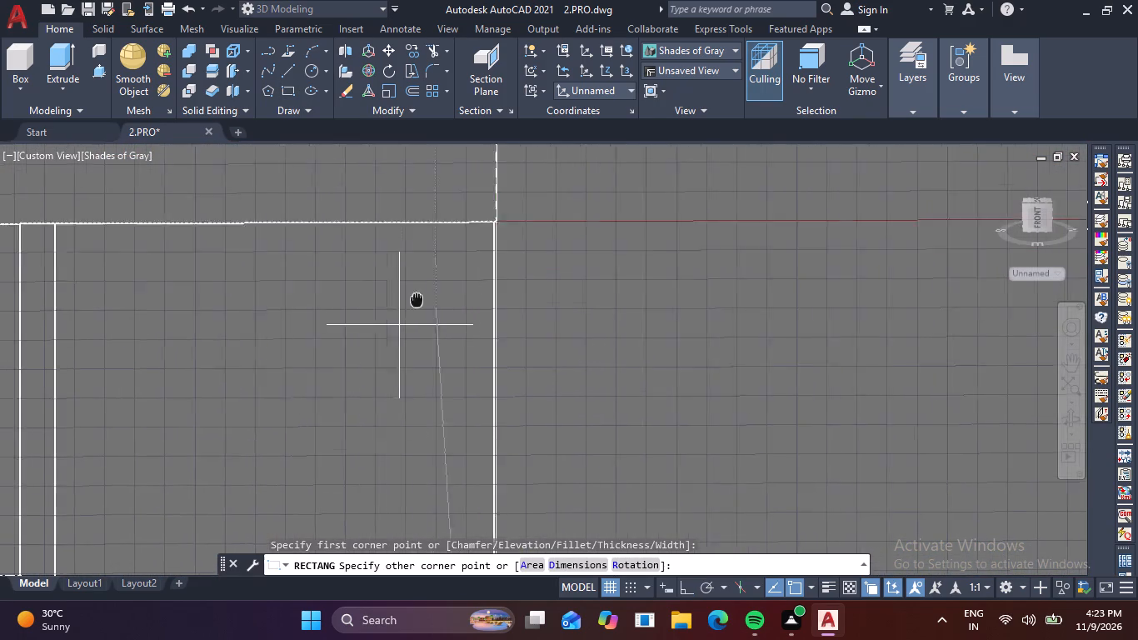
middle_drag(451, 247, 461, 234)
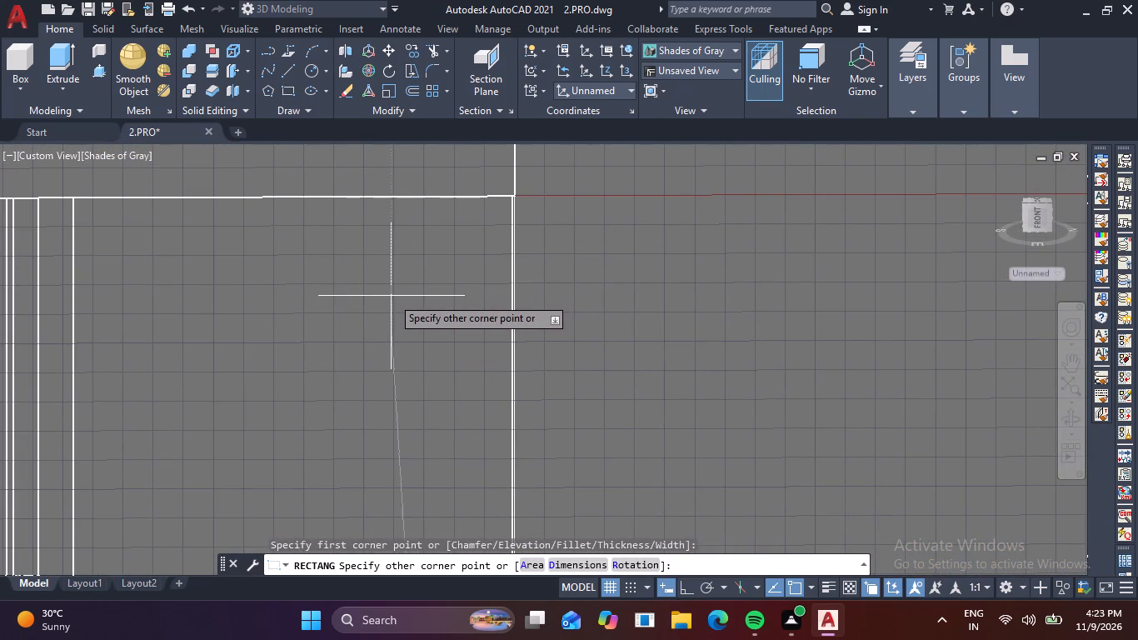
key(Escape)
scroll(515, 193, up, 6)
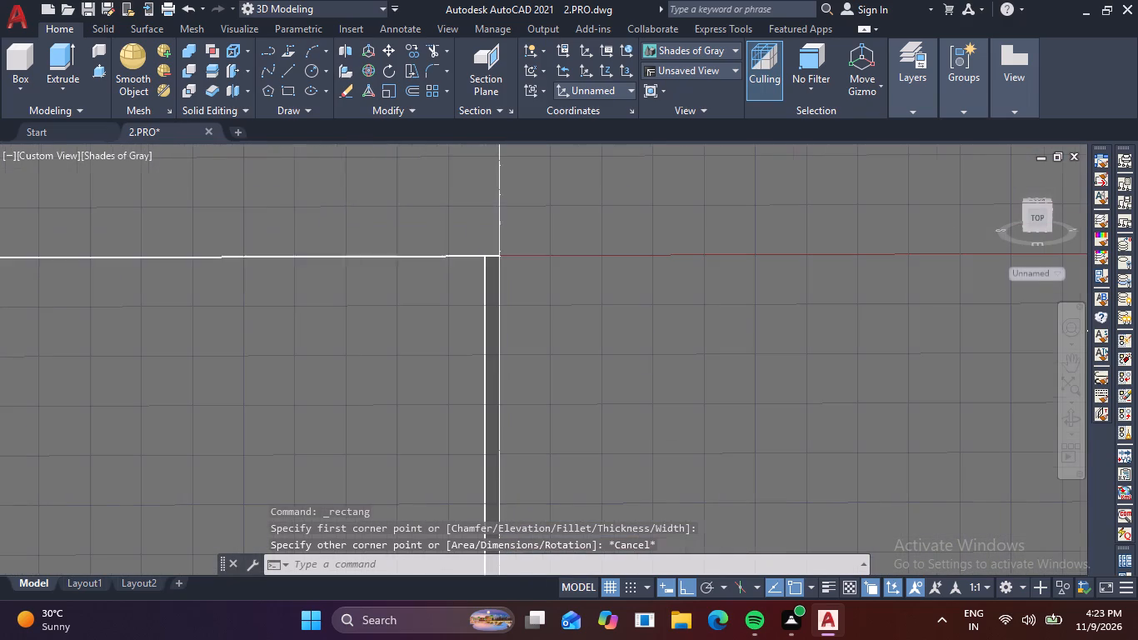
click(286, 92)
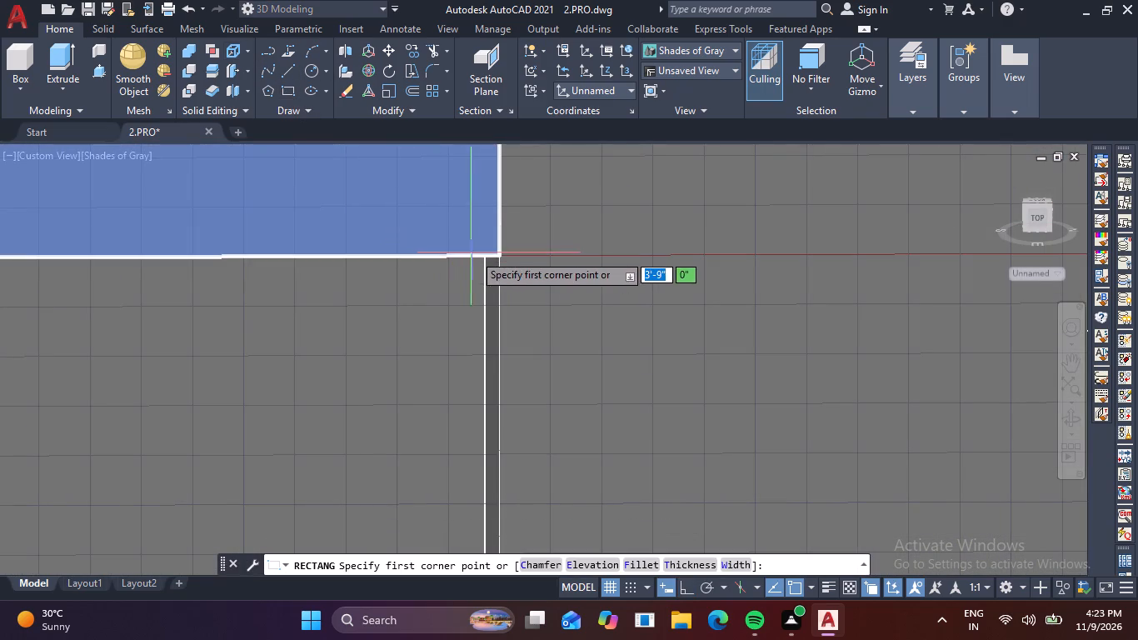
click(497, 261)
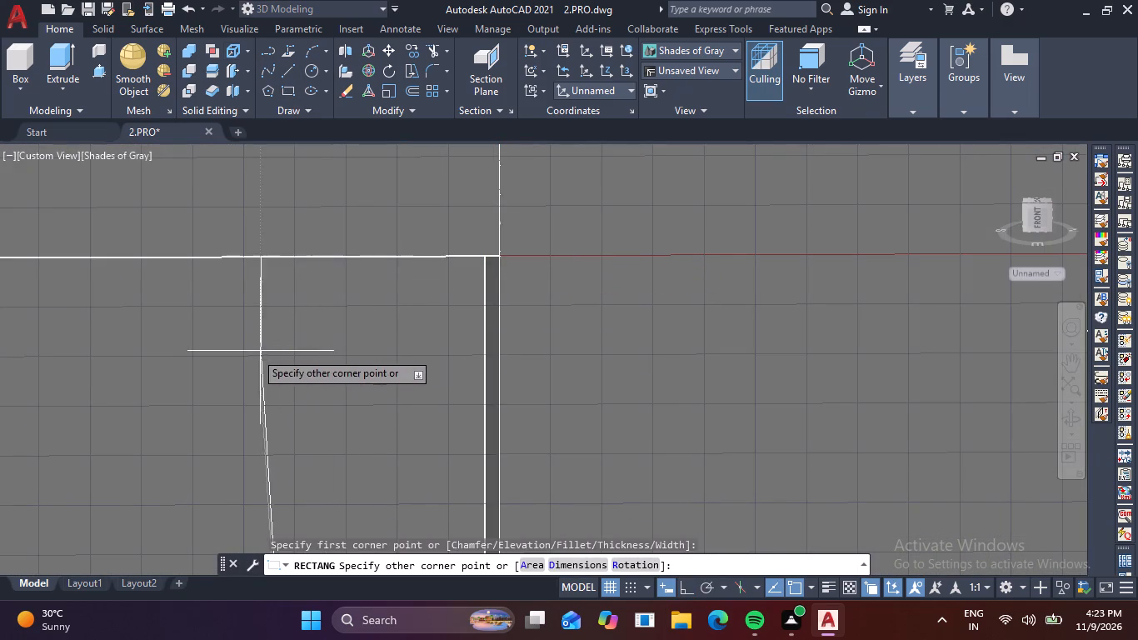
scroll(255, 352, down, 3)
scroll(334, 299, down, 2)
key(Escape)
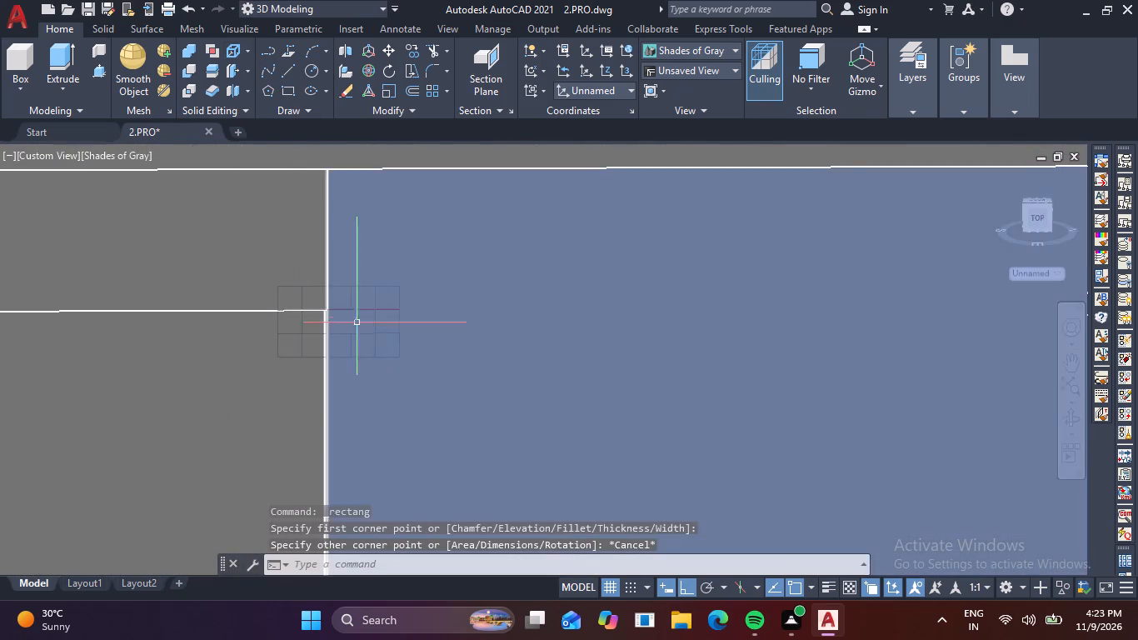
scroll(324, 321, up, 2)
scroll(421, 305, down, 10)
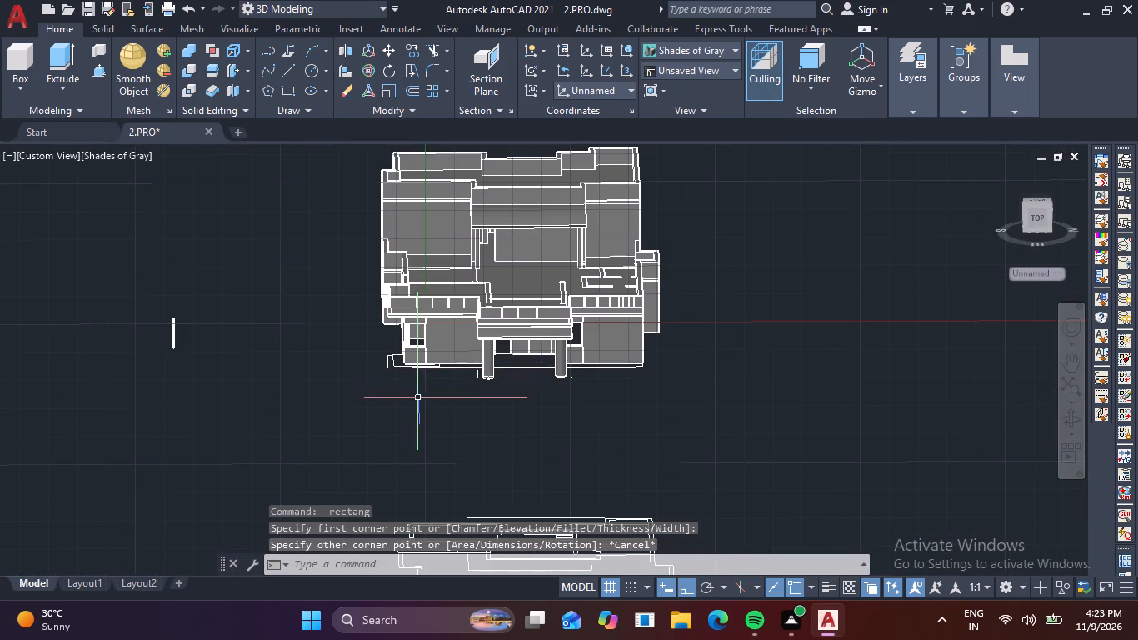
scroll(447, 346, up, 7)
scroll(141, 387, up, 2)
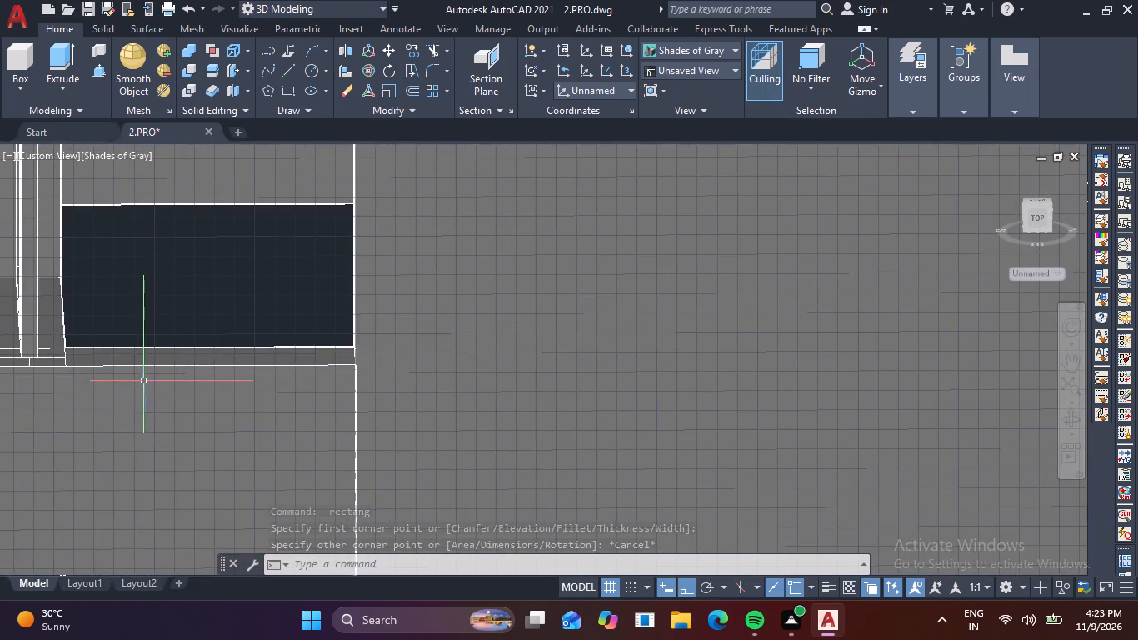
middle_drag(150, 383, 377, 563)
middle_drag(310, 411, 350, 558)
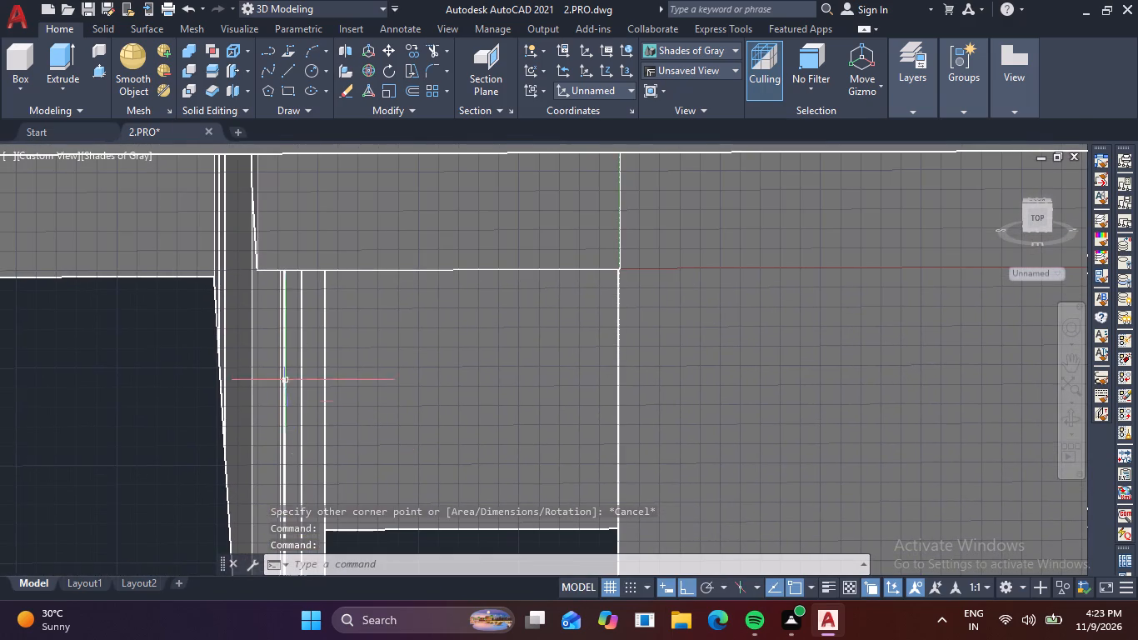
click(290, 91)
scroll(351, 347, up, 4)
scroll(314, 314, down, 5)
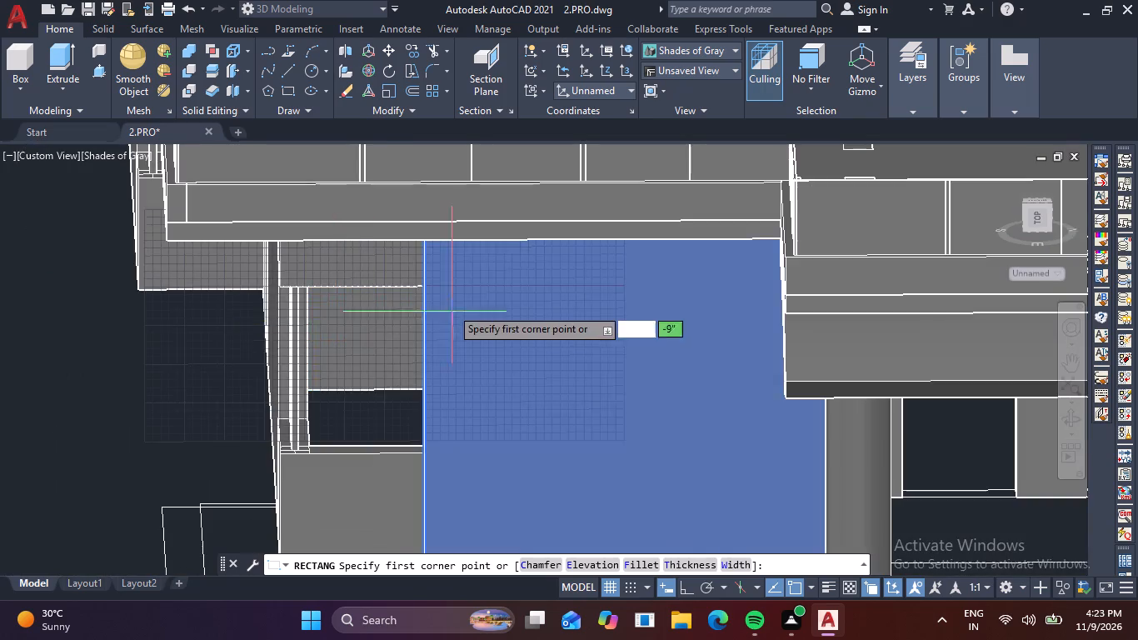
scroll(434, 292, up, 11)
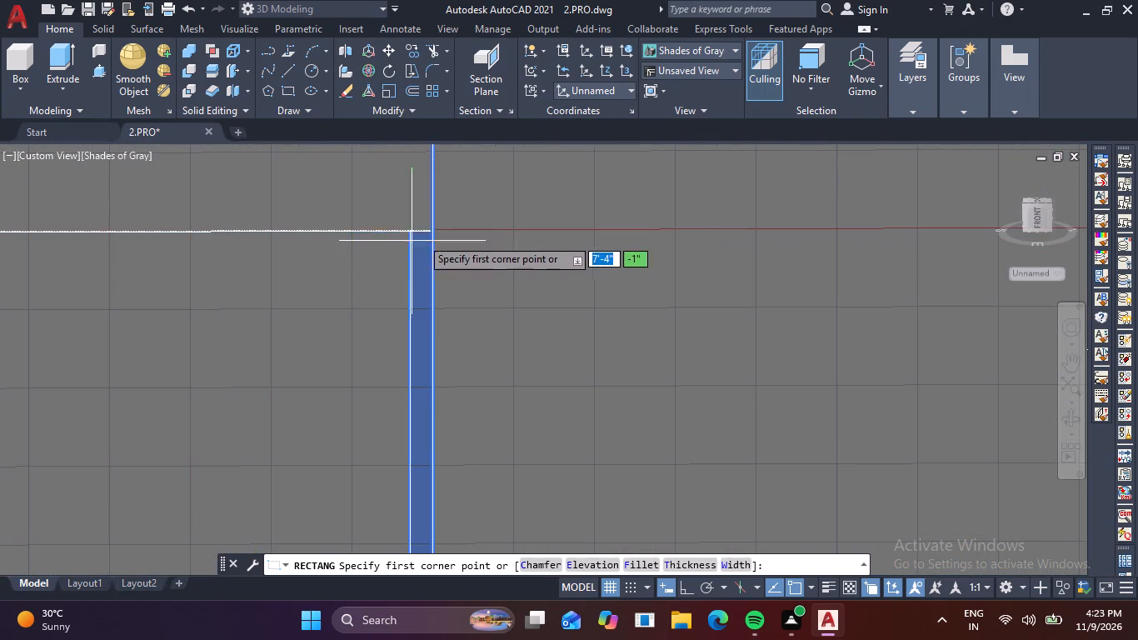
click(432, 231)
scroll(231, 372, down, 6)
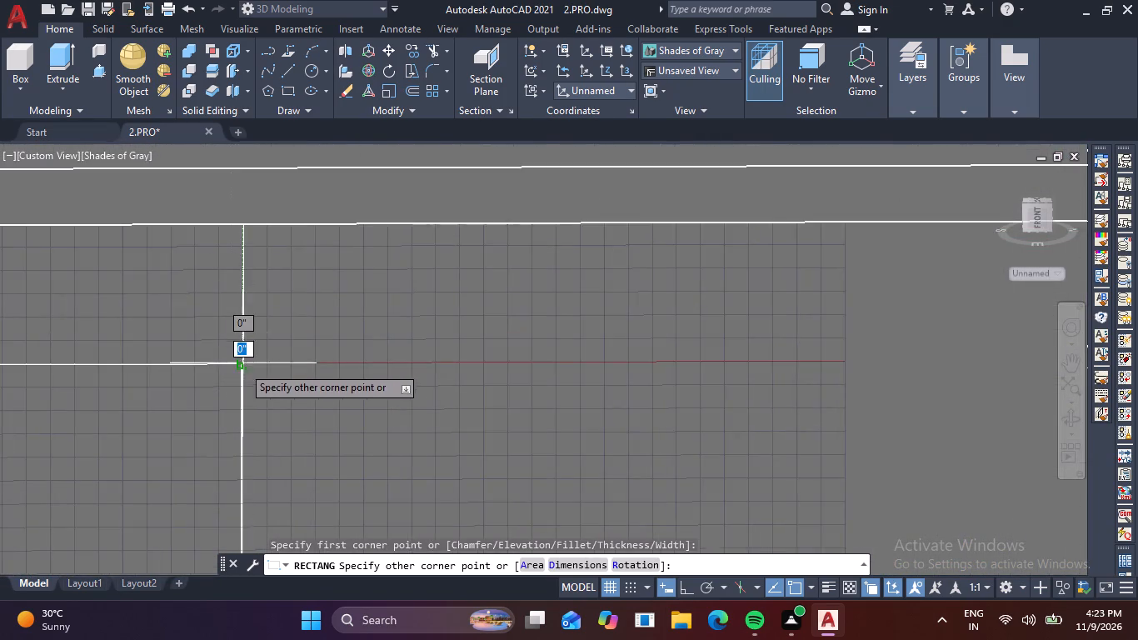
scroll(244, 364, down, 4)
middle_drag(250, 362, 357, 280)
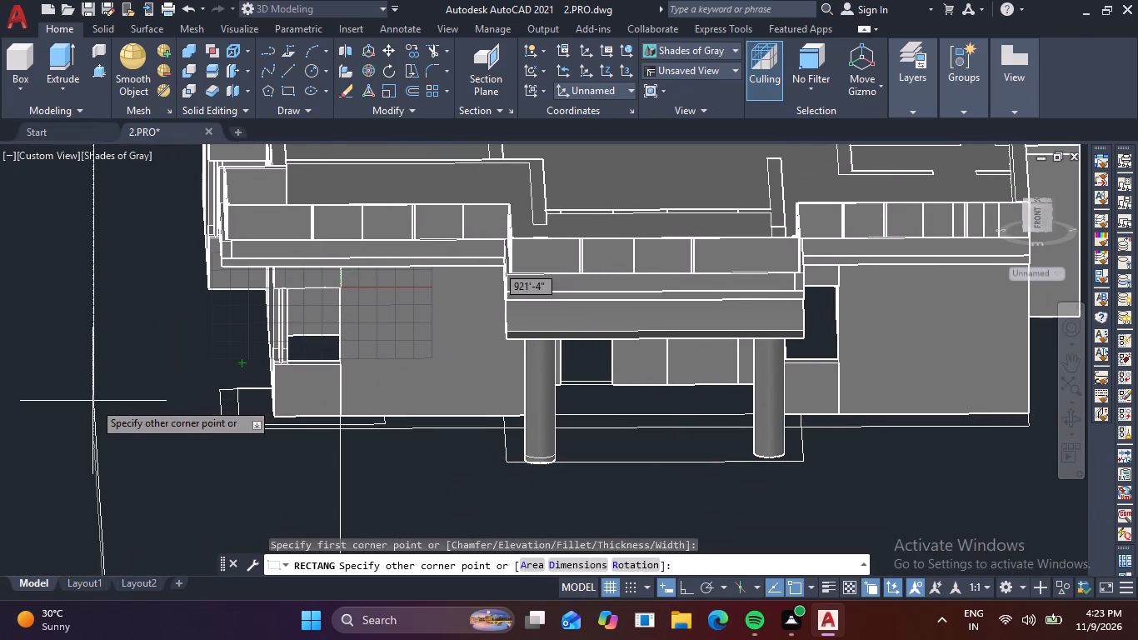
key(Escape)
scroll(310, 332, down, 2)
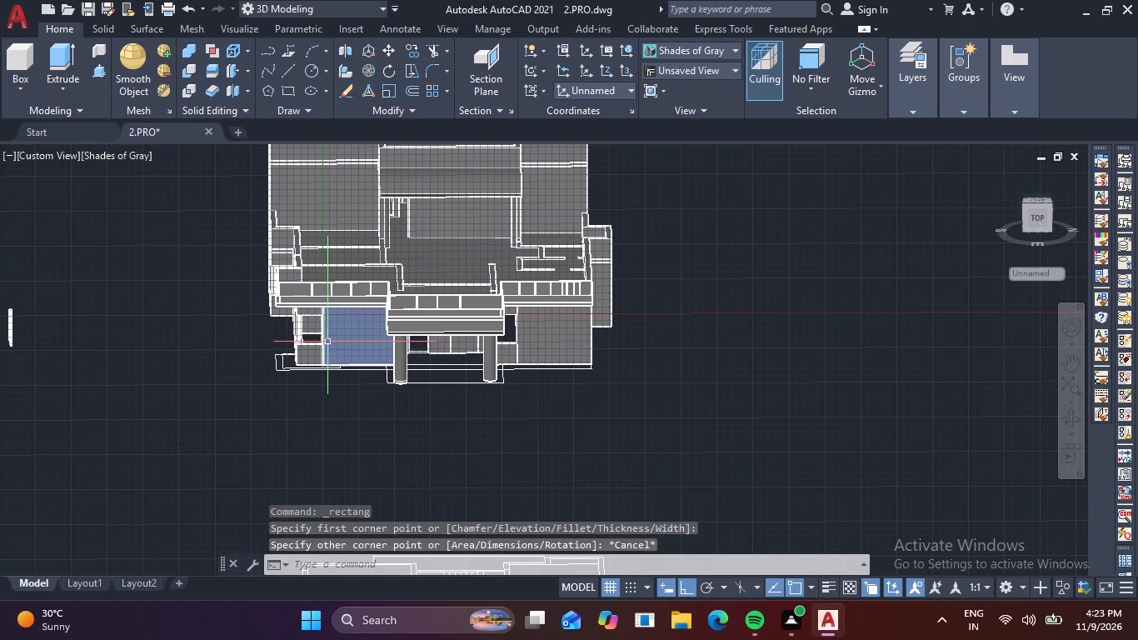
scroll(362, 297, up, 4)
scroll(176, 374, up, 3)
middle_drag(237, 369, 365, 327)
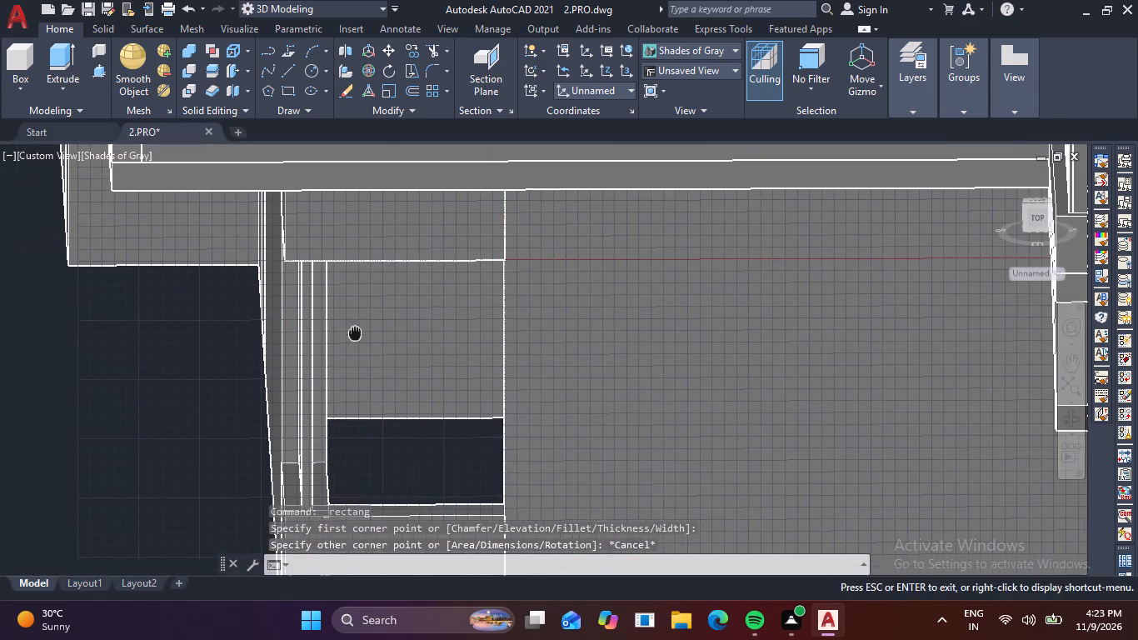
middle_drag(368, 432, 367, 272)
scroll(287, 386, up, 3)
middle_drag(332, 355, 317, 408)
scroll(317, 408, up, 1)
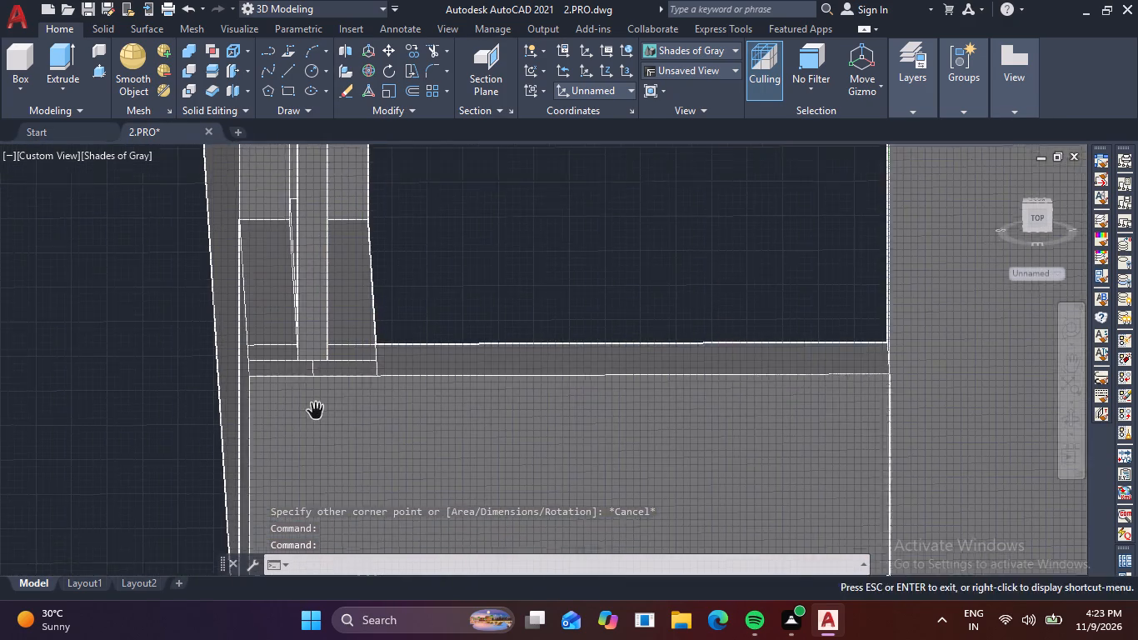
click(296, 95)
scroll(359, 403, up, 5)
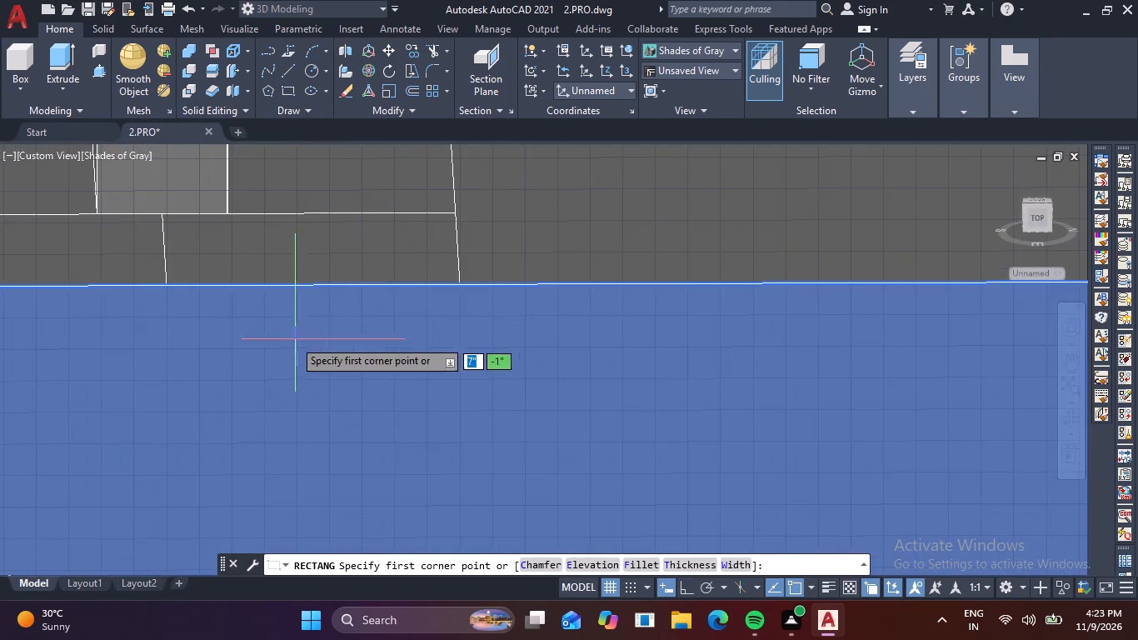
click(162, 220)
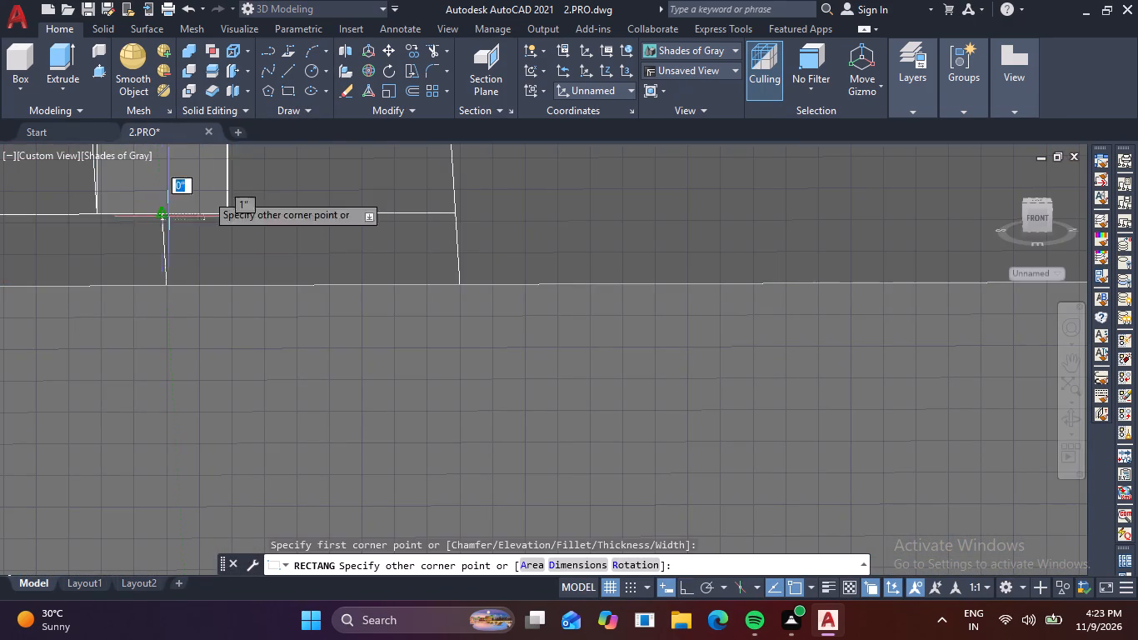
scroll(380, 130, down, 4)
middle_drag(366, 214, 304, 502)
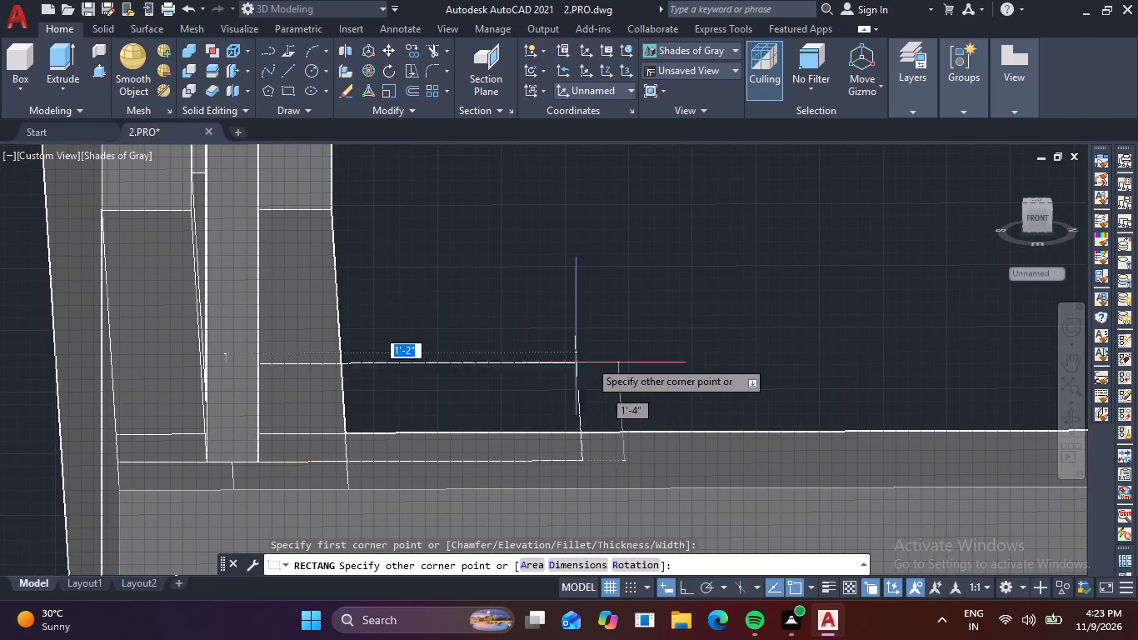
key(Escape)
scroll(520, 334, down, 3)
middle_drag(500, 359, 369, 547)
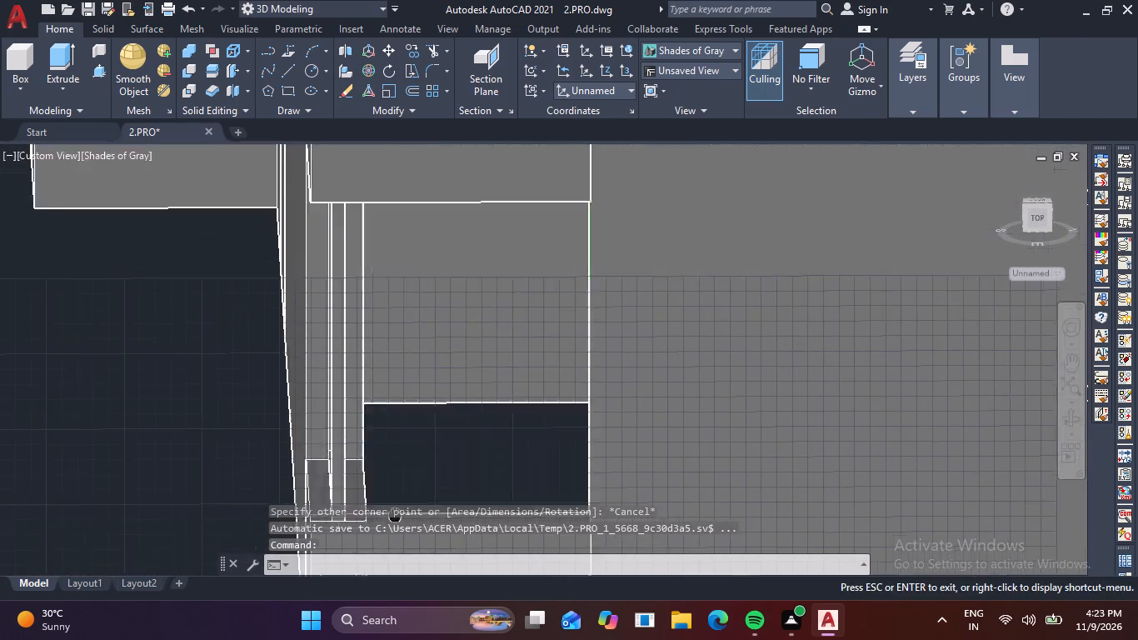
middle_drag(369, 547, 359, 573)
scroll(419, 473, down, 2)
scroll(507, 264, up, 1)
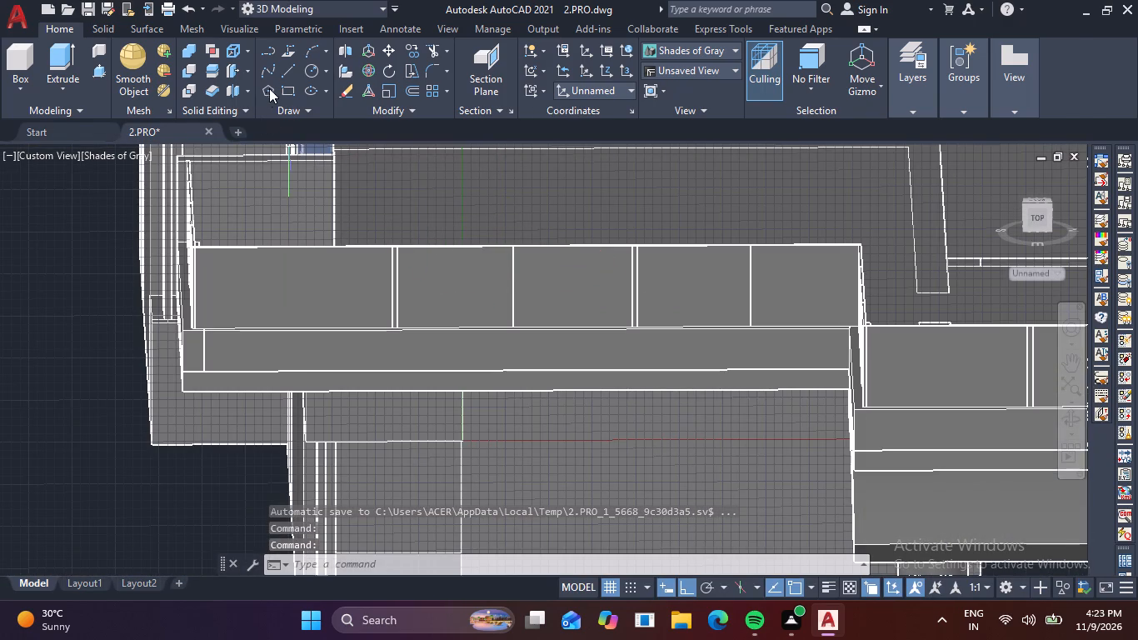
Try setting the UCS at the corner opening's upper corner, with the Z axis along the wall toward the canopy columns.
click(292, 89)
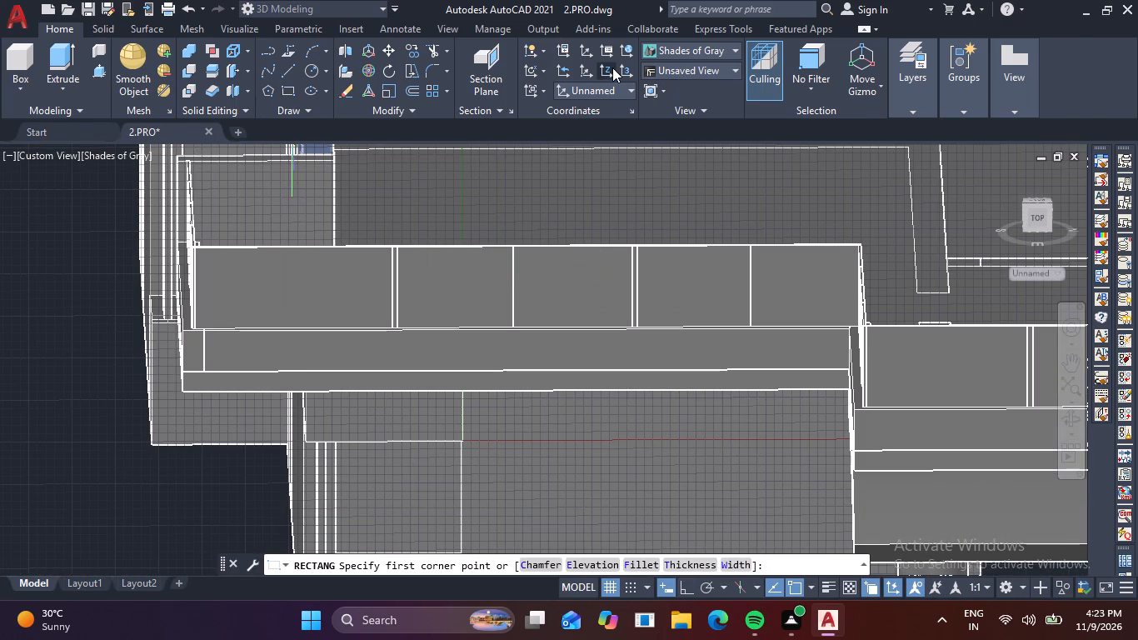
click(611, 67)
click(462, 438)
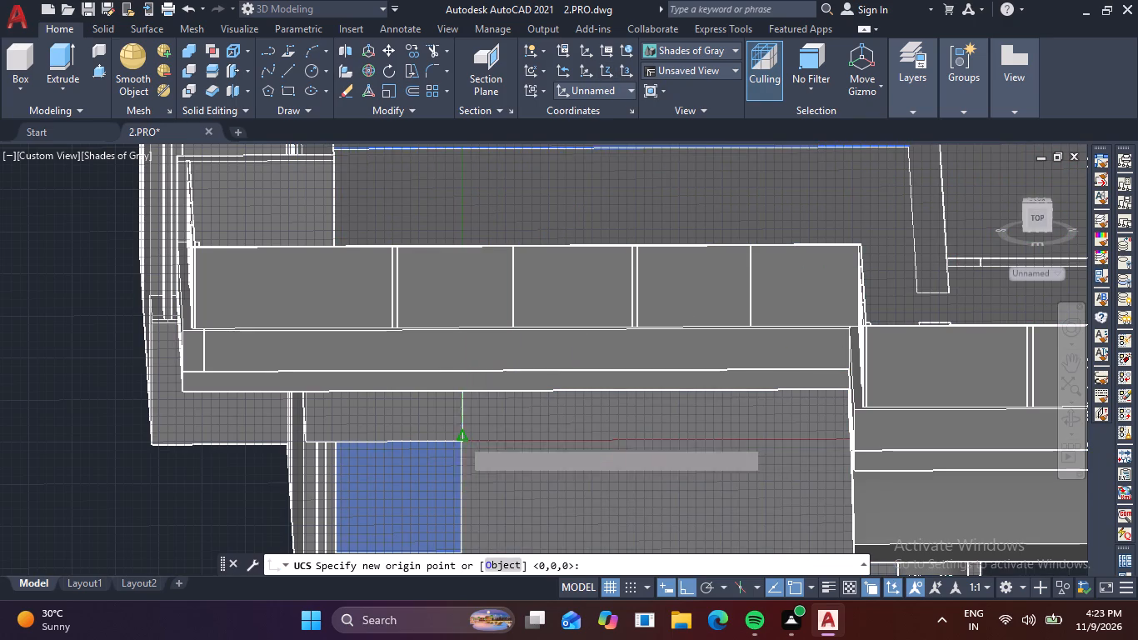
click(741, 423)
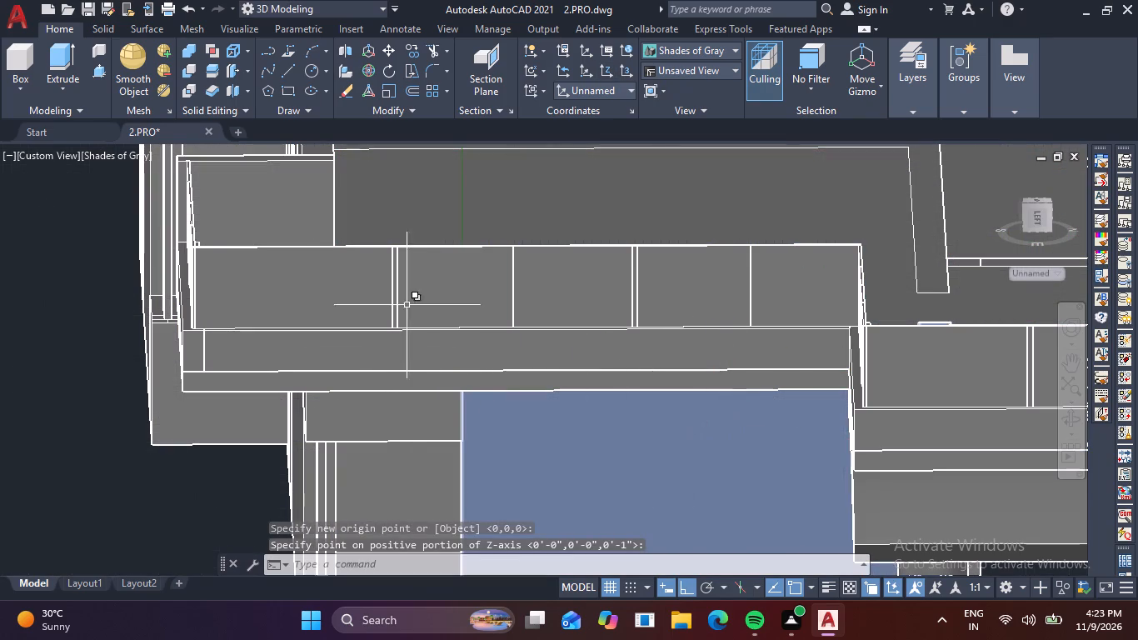
Set the UCS at the corner opening's upper corner, with the Z axis running across the opening toward the house's outer corner.
click(601, 69)
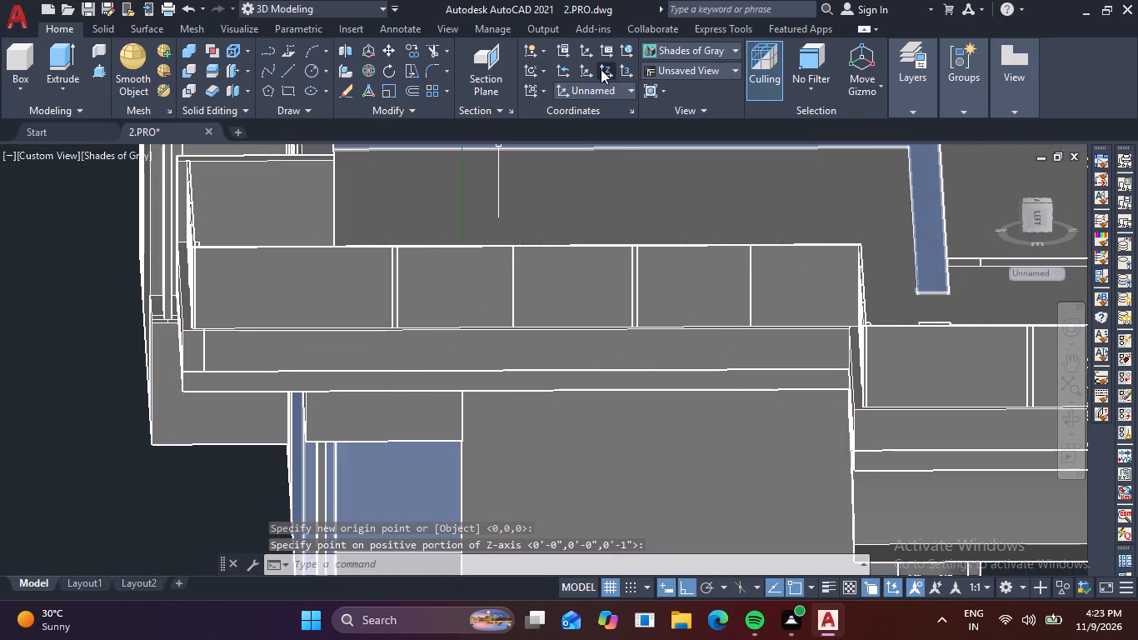
click(463, 442)
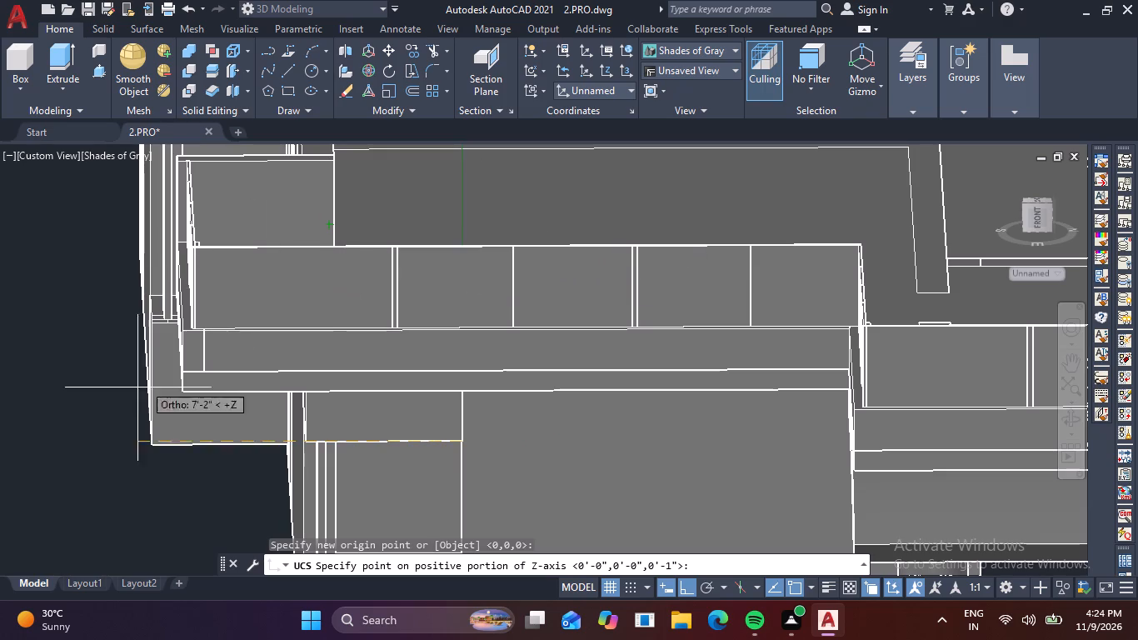
click(42, 437)
scroll(280, 414, down, 1)
middle_drag(287, 418, 321, 279)
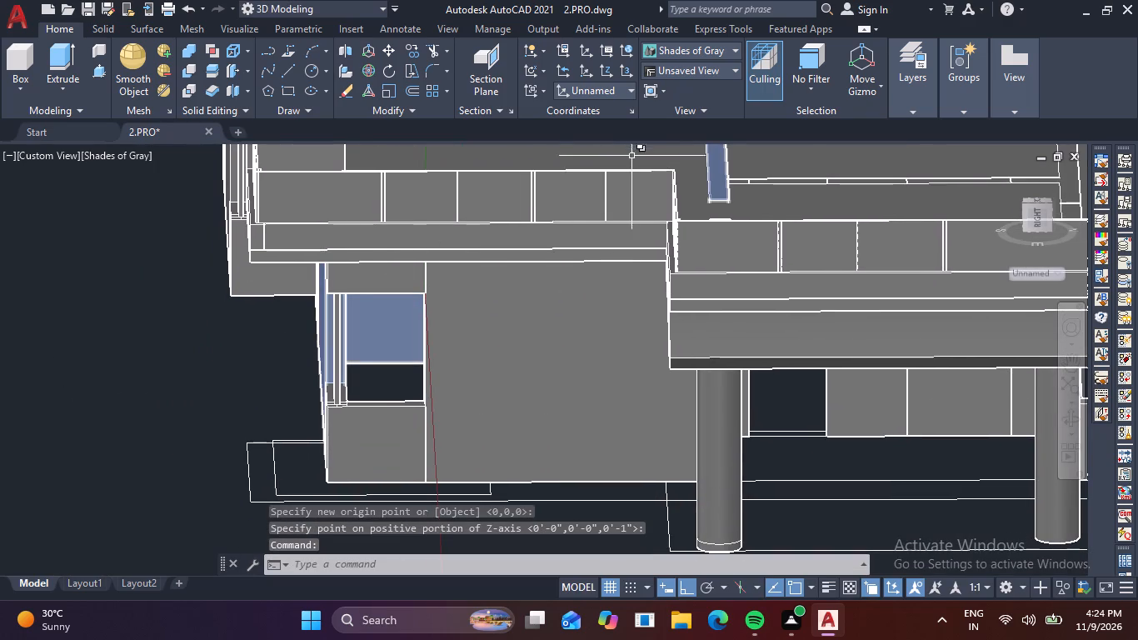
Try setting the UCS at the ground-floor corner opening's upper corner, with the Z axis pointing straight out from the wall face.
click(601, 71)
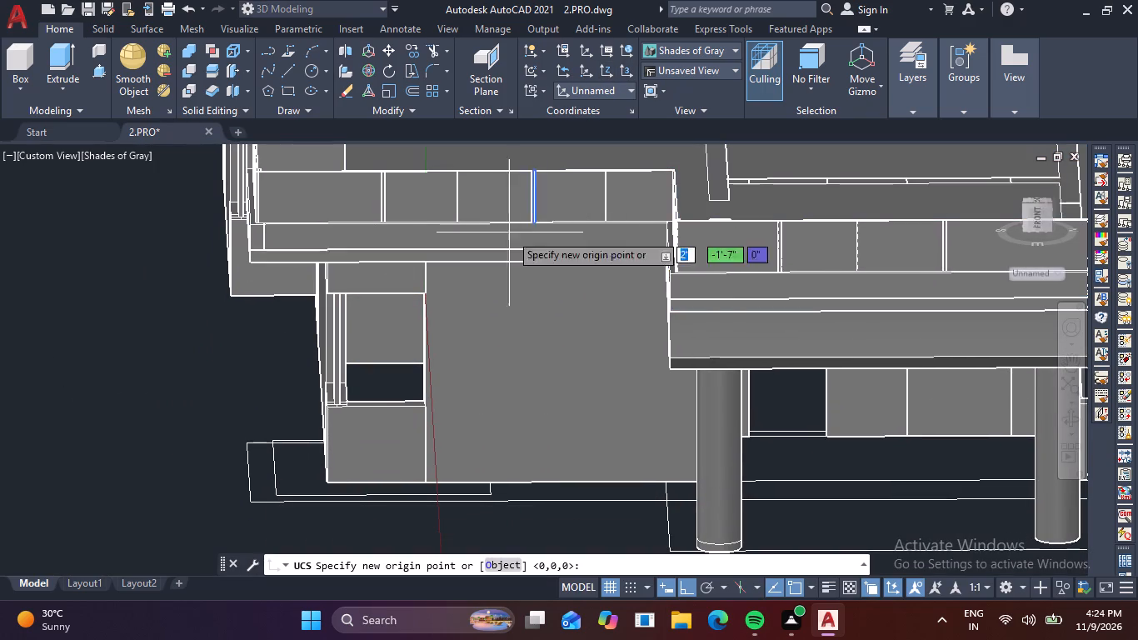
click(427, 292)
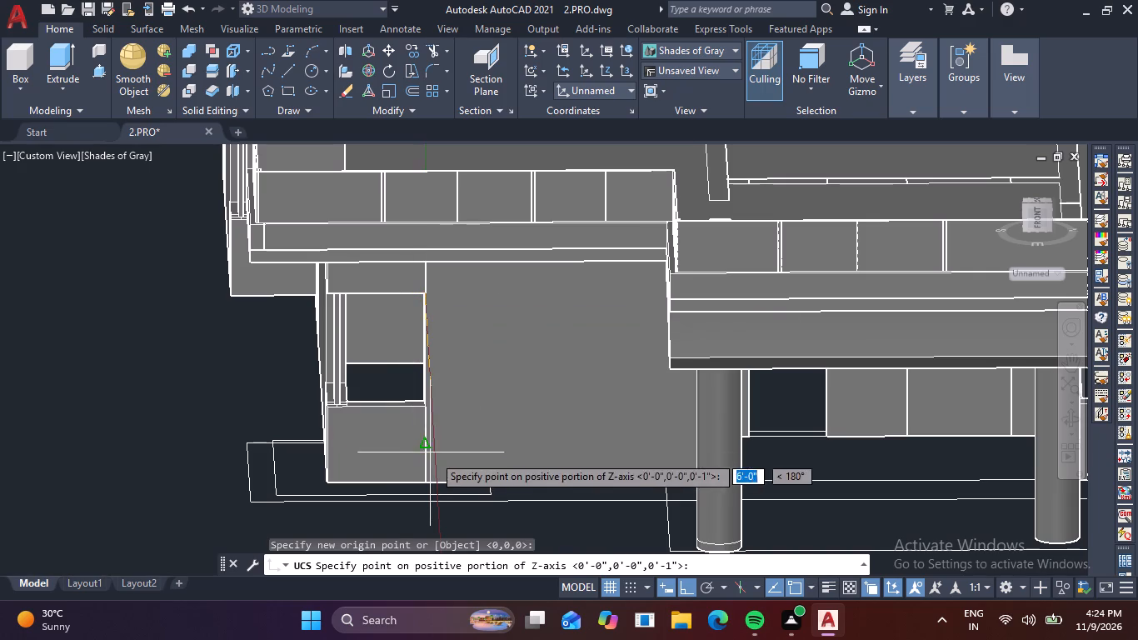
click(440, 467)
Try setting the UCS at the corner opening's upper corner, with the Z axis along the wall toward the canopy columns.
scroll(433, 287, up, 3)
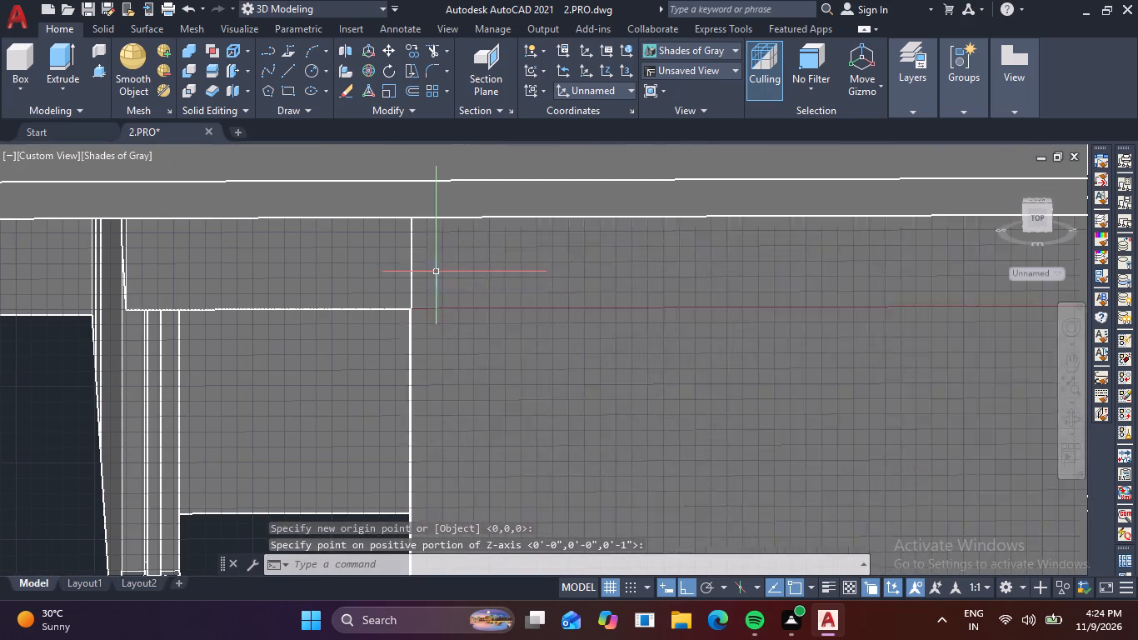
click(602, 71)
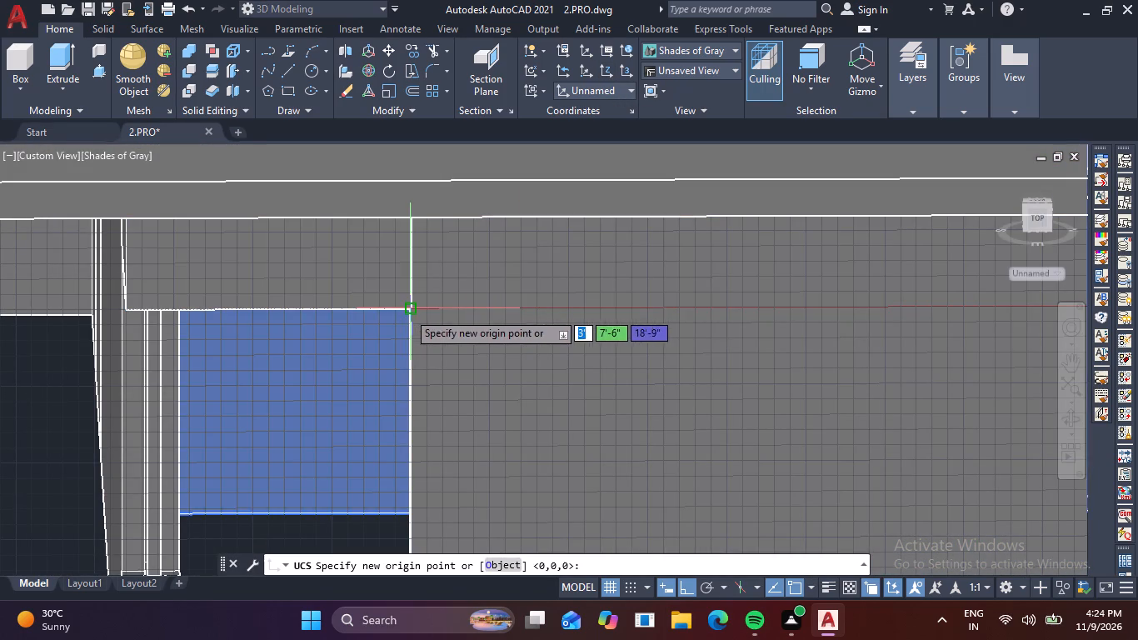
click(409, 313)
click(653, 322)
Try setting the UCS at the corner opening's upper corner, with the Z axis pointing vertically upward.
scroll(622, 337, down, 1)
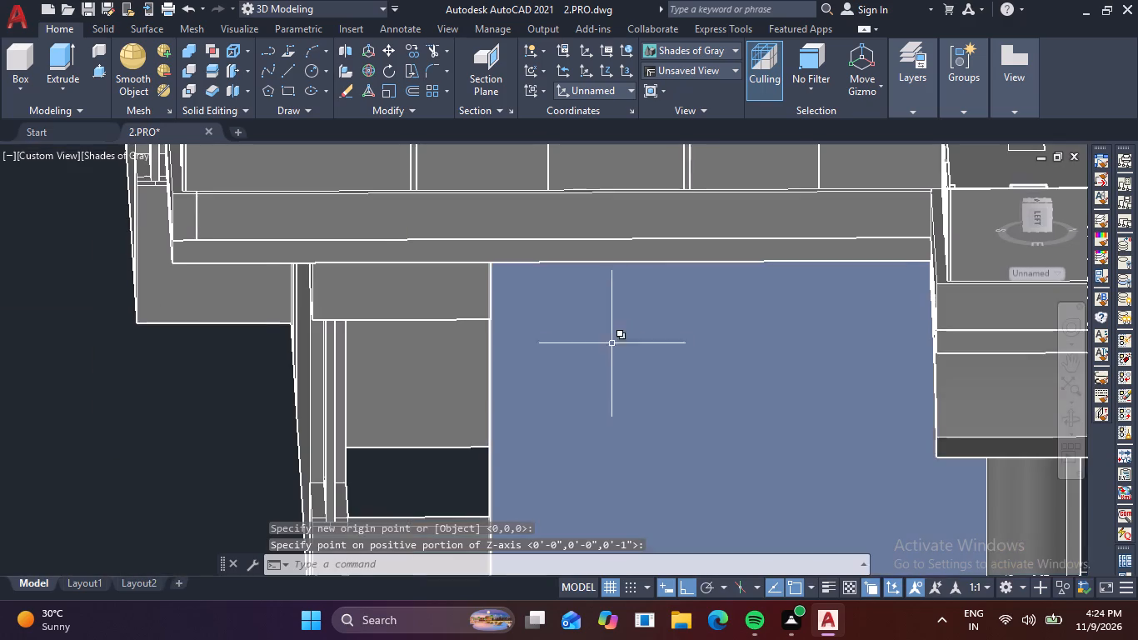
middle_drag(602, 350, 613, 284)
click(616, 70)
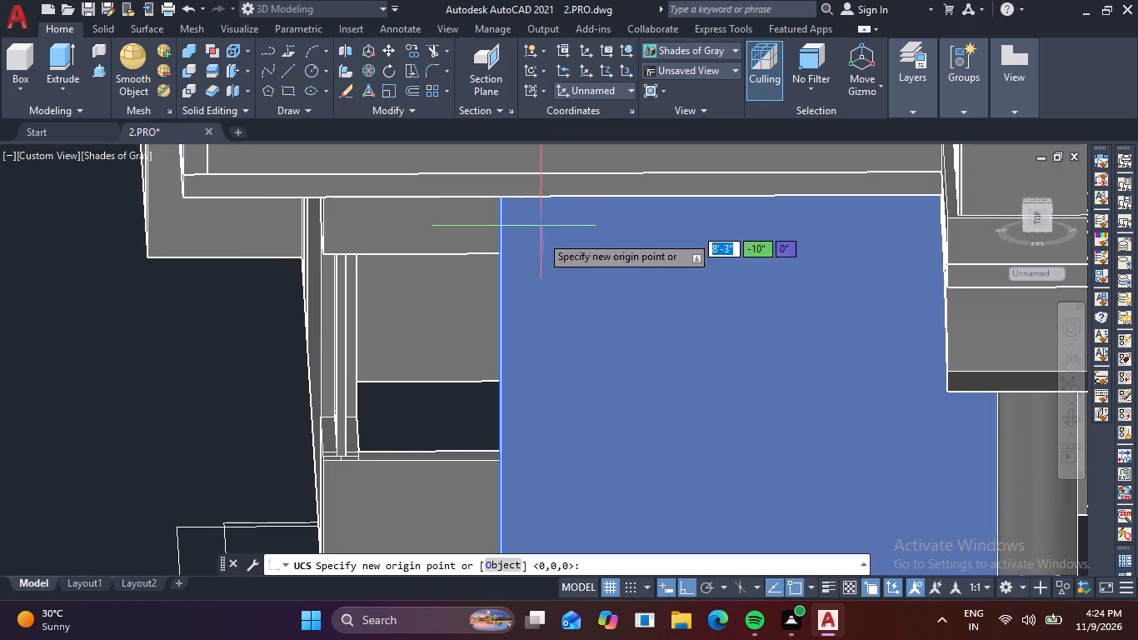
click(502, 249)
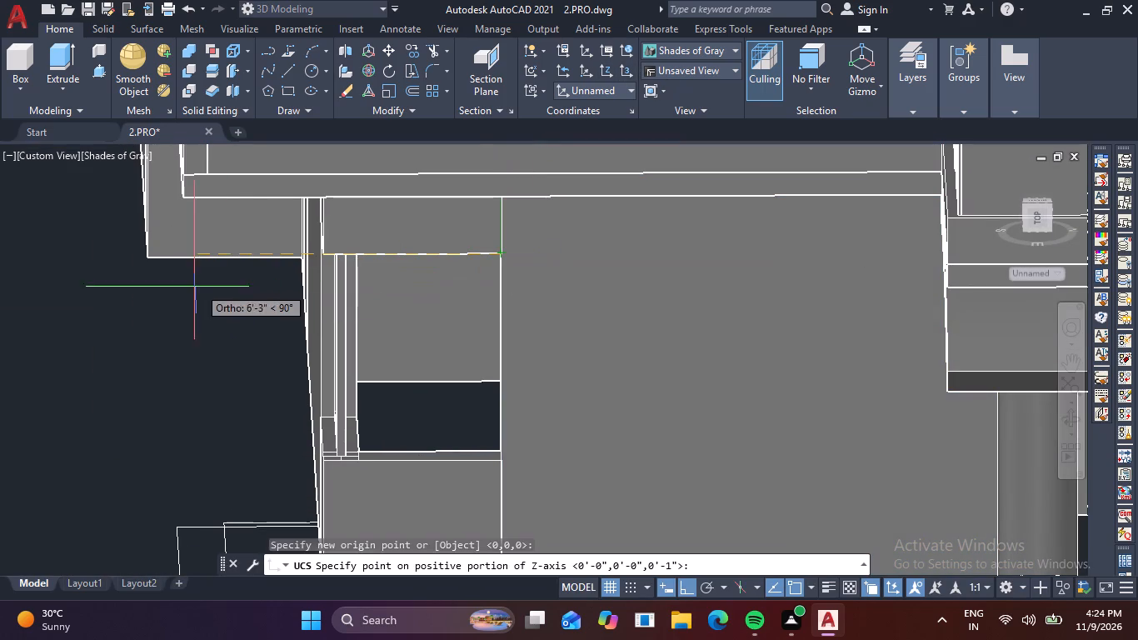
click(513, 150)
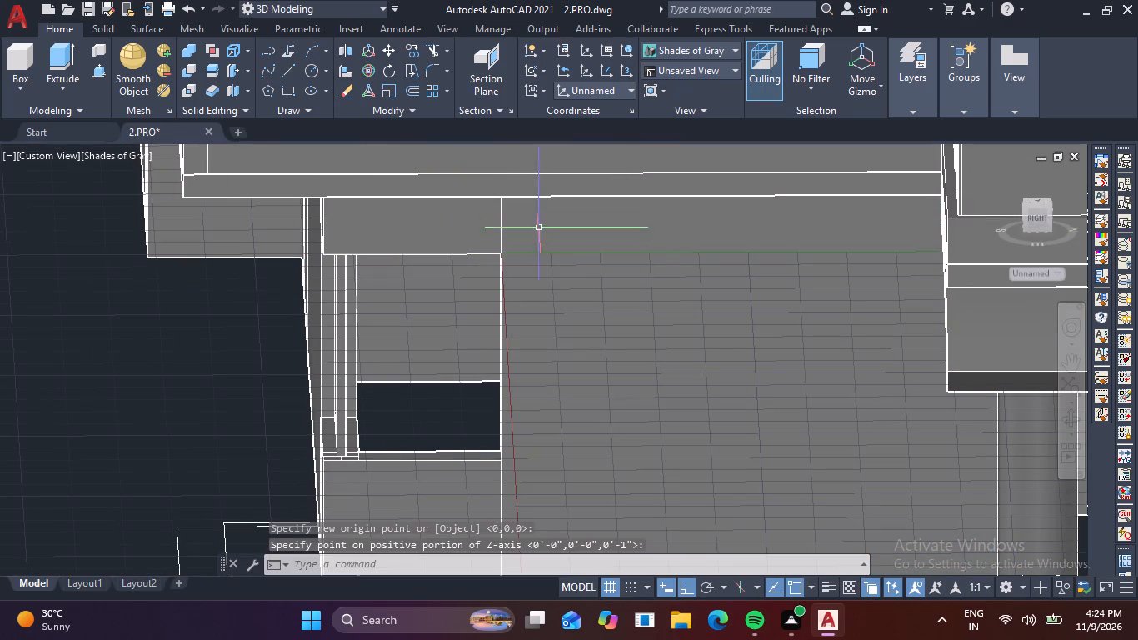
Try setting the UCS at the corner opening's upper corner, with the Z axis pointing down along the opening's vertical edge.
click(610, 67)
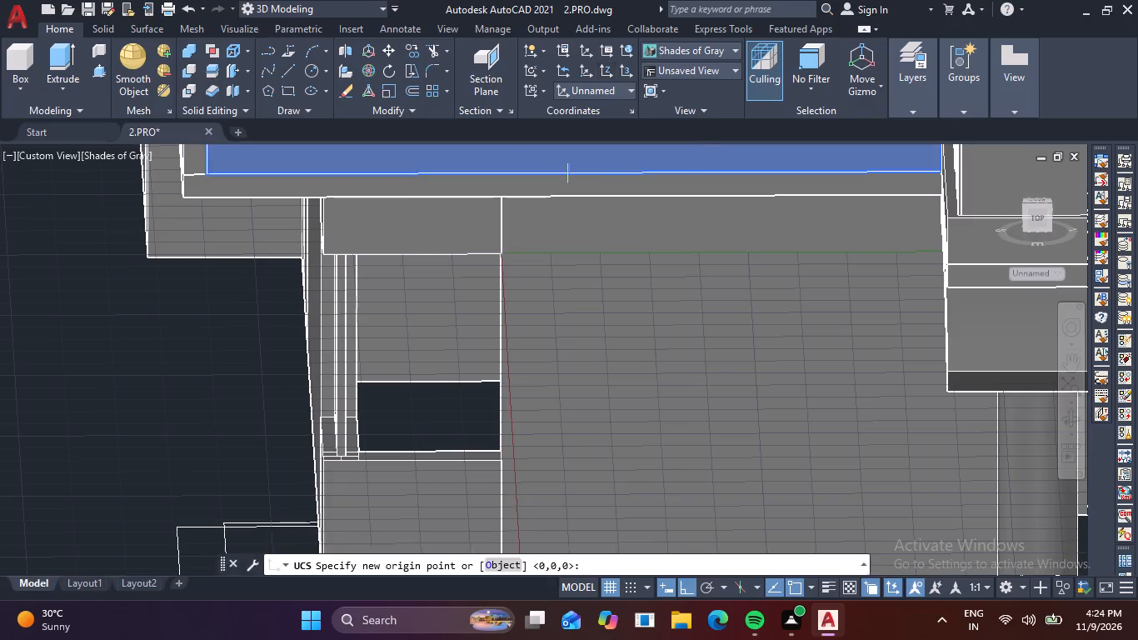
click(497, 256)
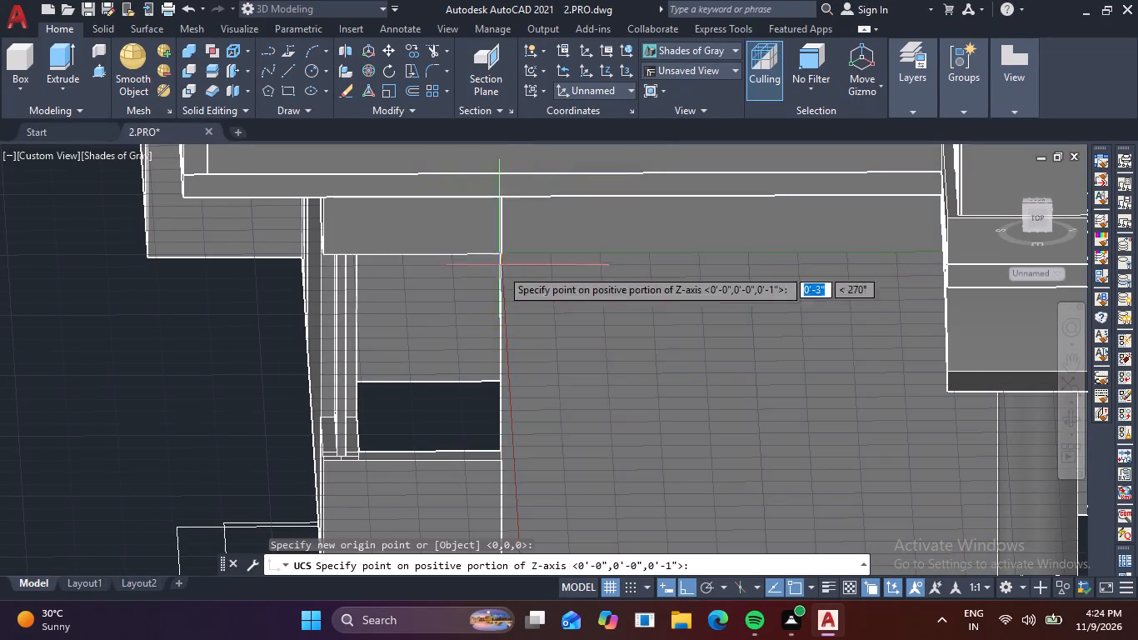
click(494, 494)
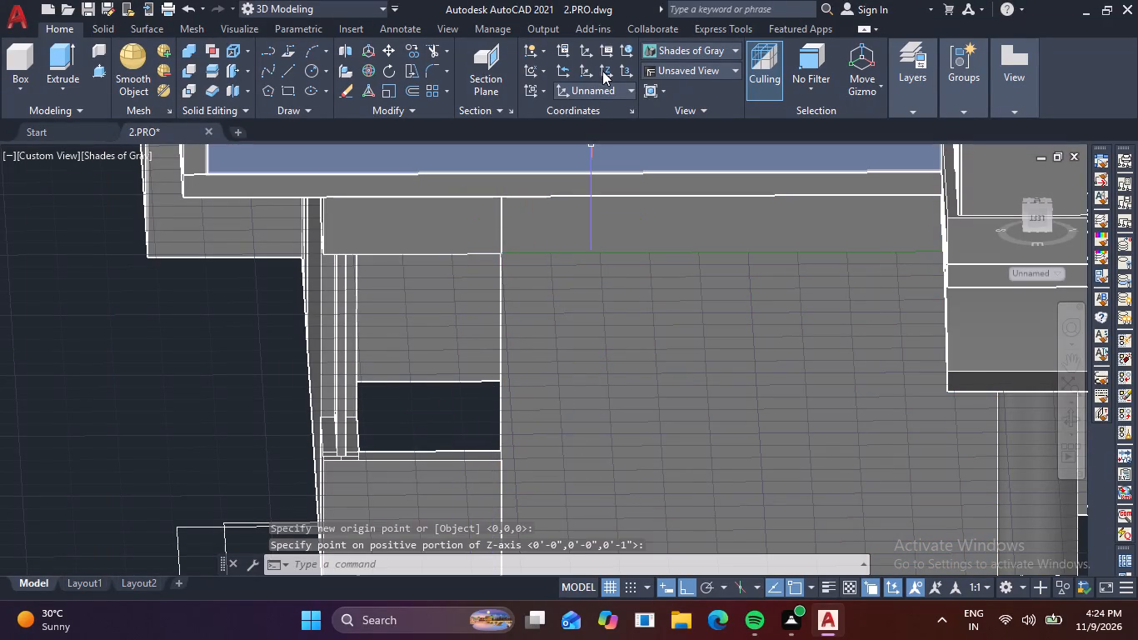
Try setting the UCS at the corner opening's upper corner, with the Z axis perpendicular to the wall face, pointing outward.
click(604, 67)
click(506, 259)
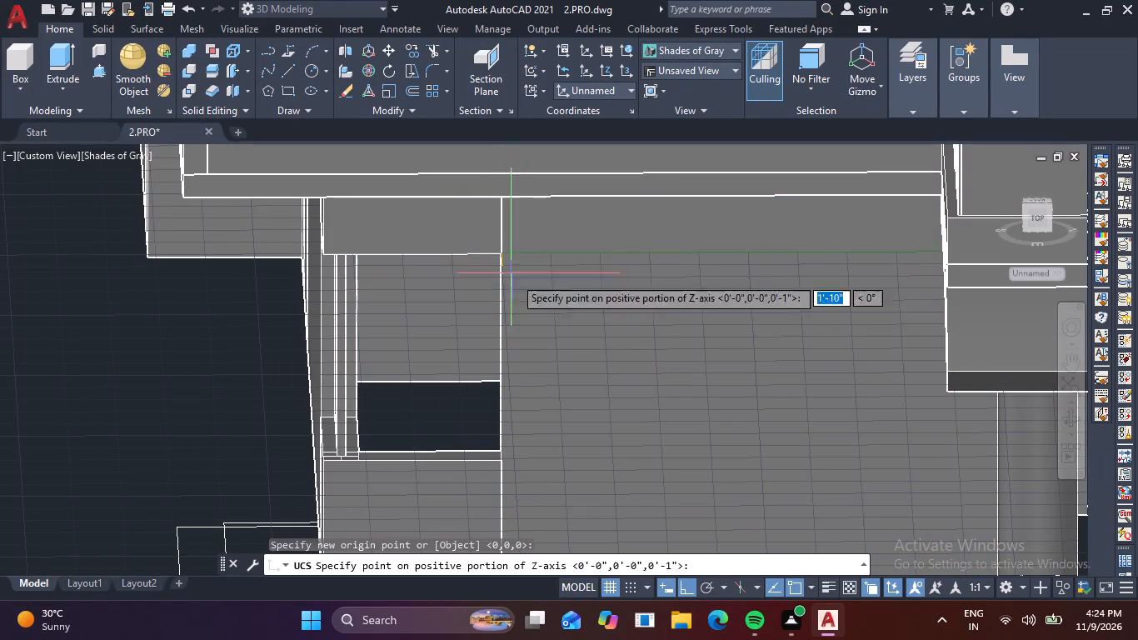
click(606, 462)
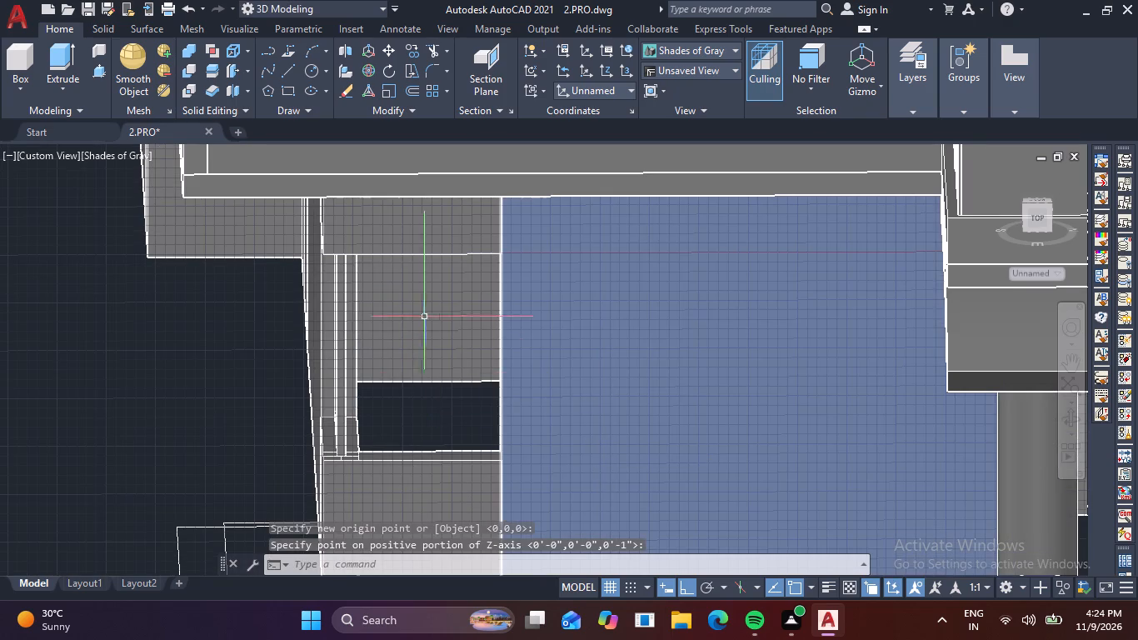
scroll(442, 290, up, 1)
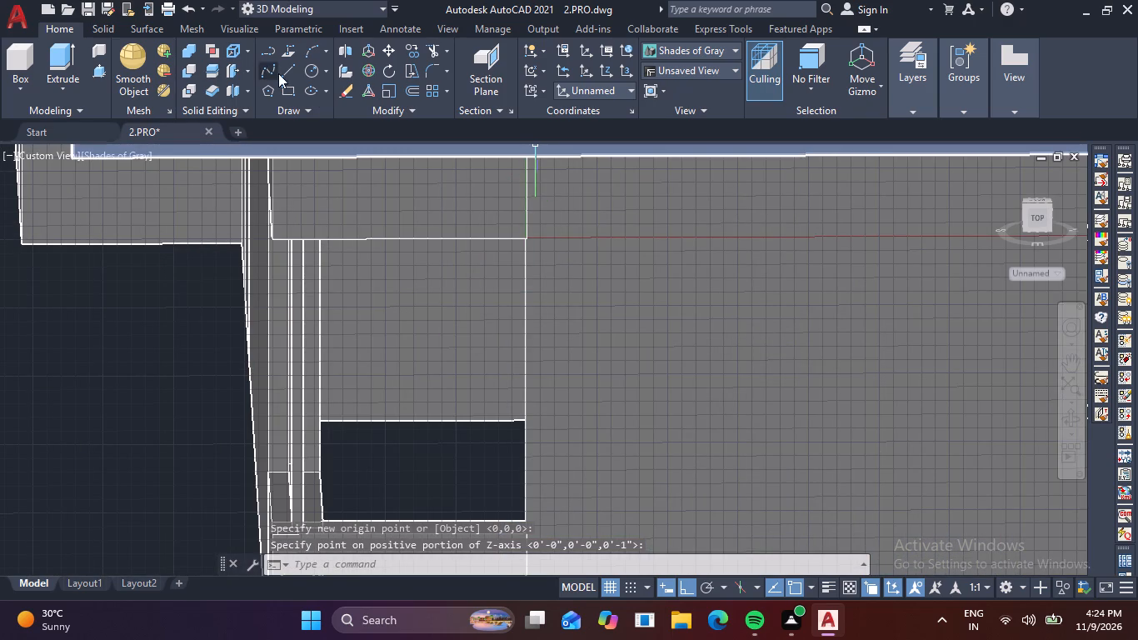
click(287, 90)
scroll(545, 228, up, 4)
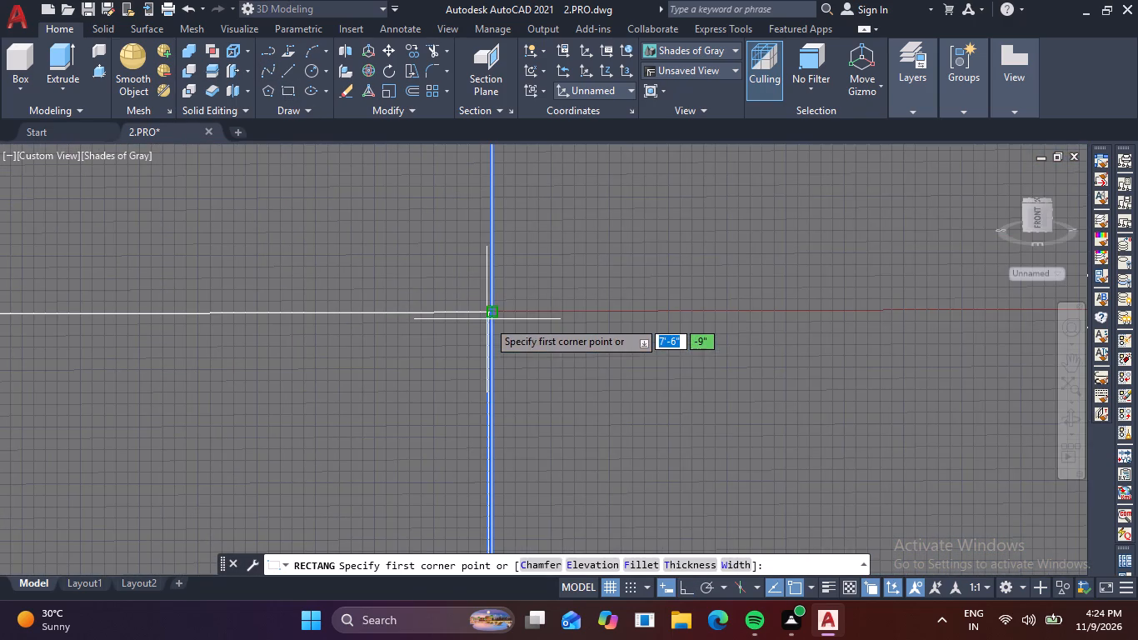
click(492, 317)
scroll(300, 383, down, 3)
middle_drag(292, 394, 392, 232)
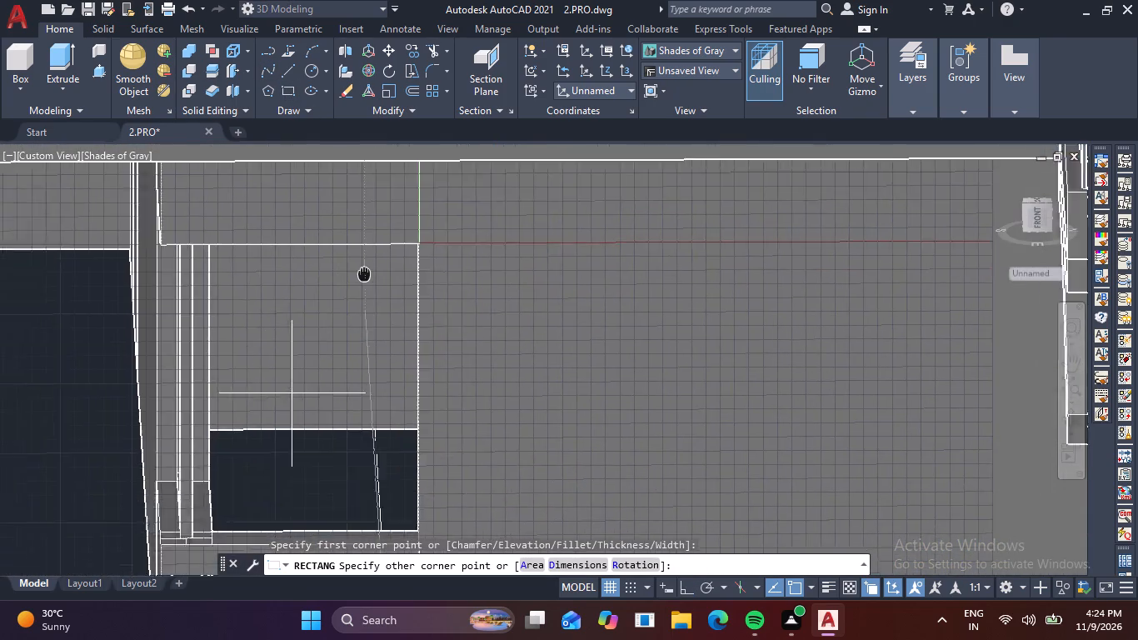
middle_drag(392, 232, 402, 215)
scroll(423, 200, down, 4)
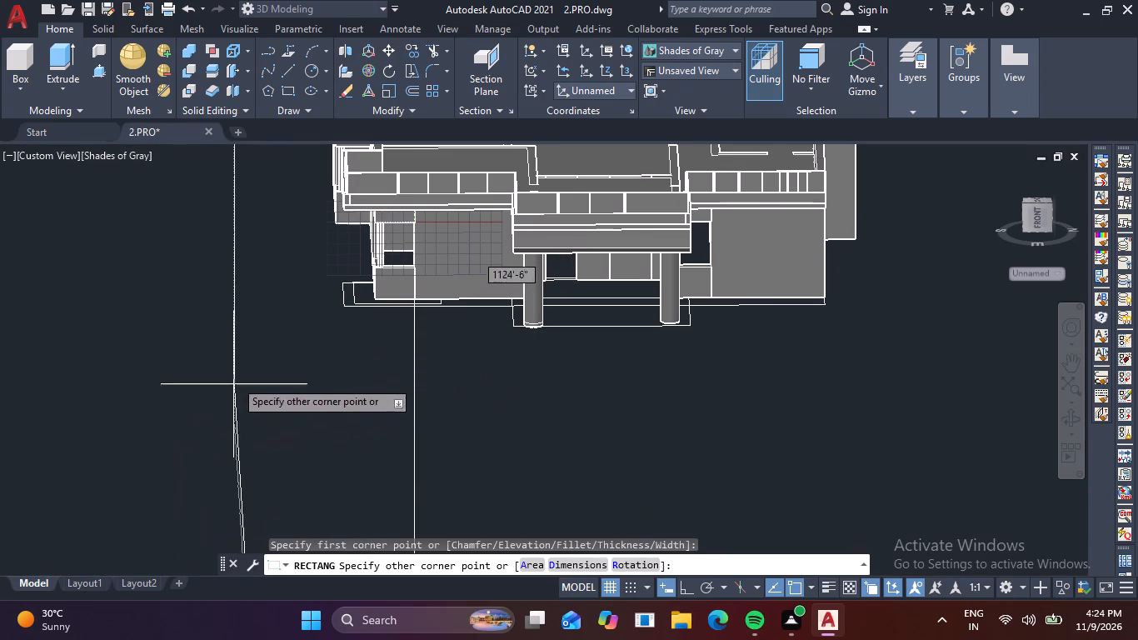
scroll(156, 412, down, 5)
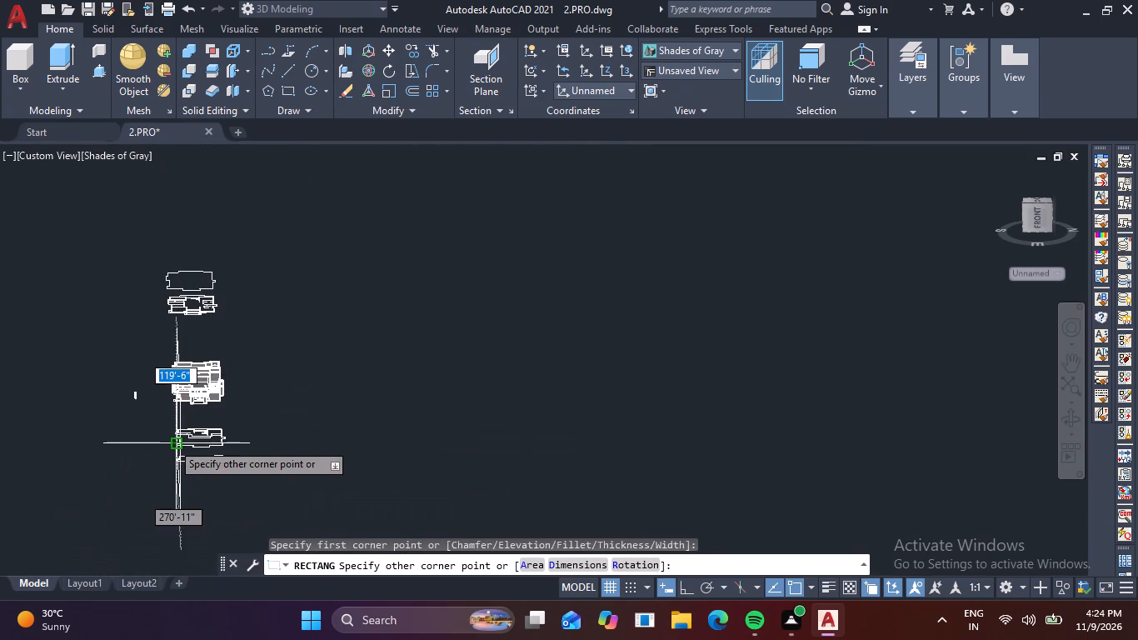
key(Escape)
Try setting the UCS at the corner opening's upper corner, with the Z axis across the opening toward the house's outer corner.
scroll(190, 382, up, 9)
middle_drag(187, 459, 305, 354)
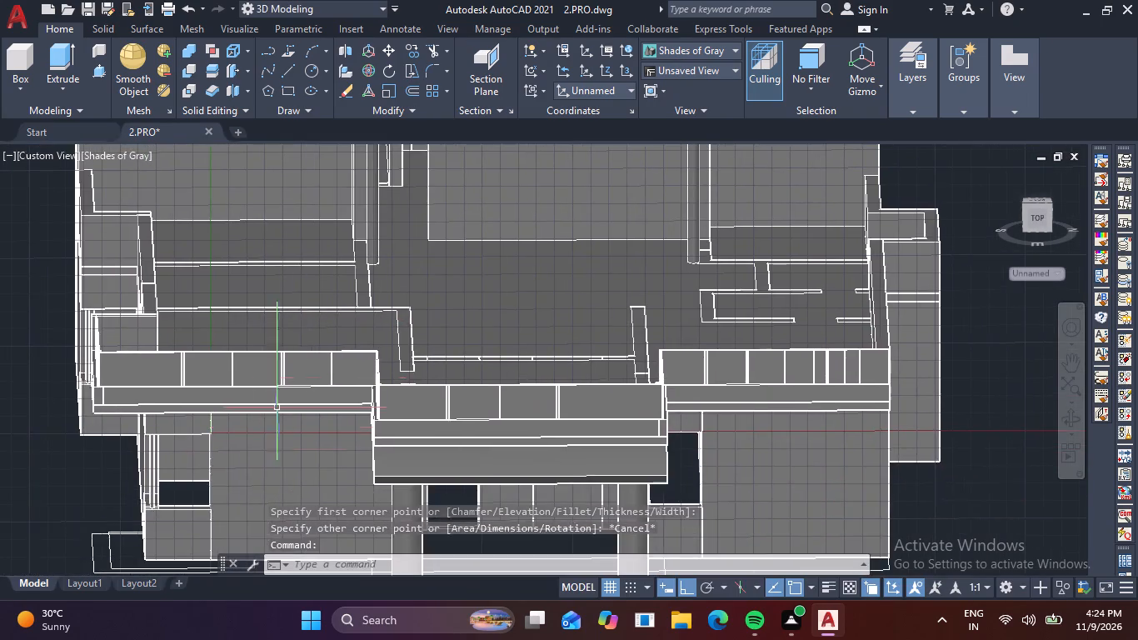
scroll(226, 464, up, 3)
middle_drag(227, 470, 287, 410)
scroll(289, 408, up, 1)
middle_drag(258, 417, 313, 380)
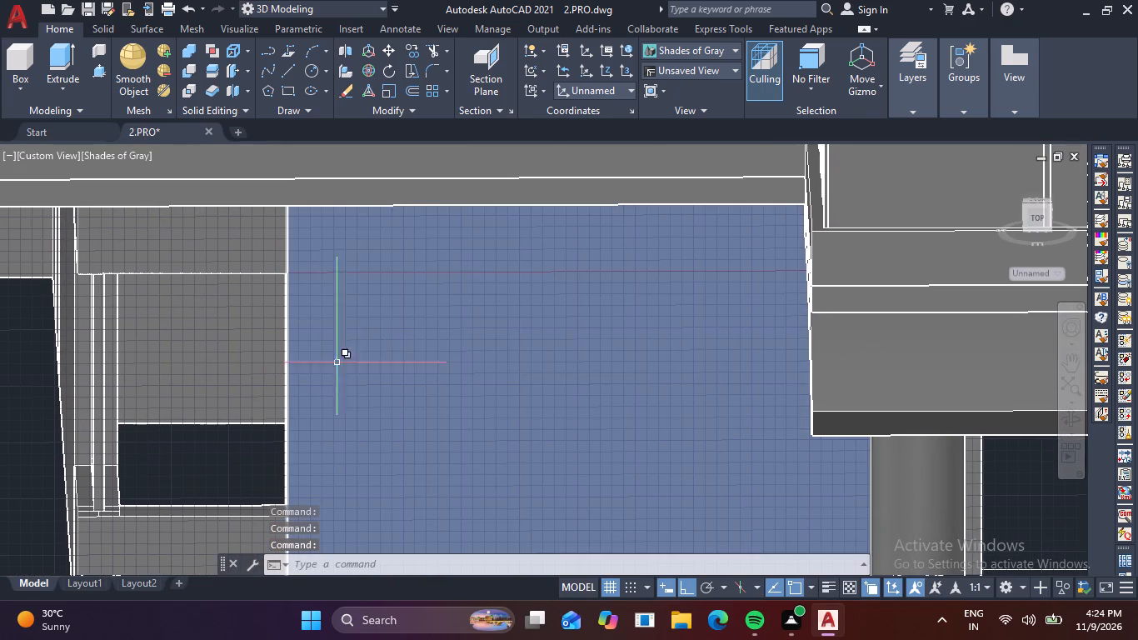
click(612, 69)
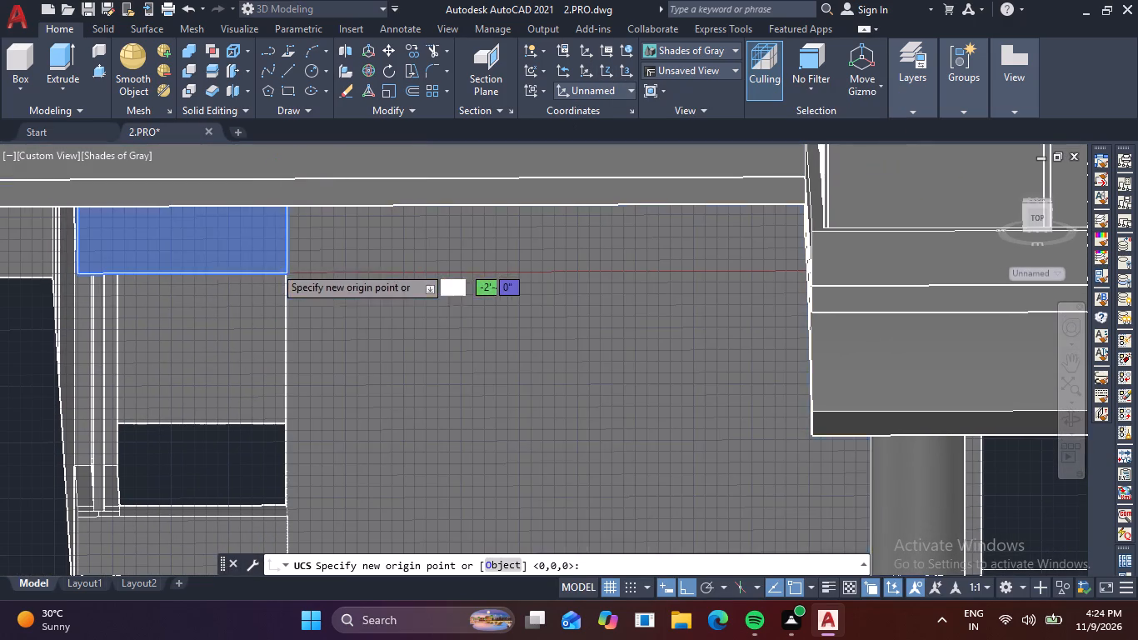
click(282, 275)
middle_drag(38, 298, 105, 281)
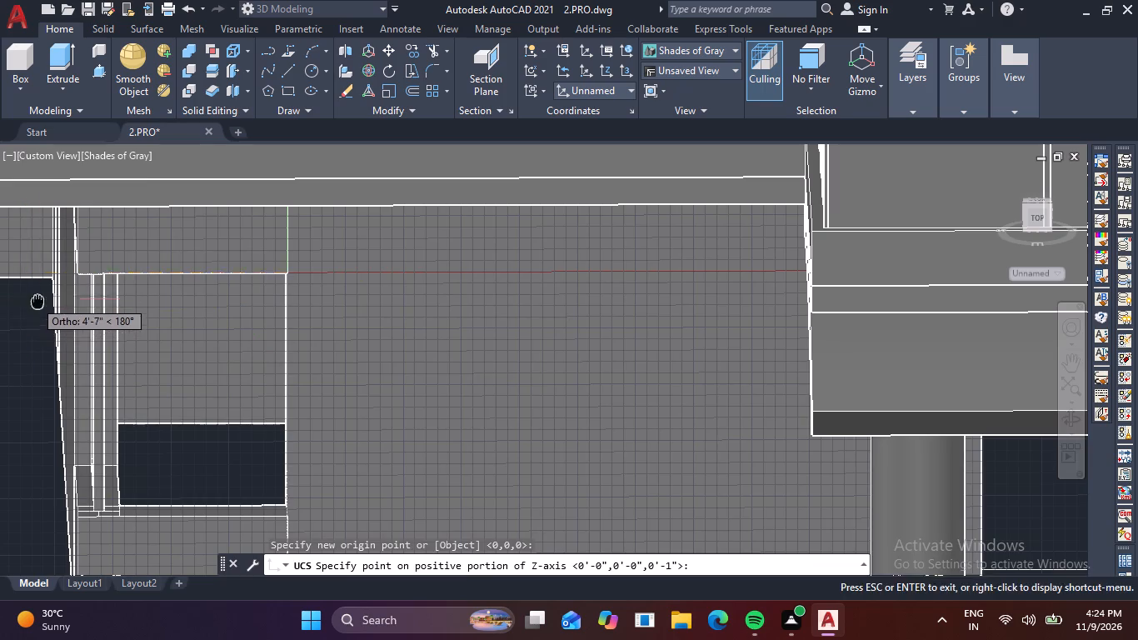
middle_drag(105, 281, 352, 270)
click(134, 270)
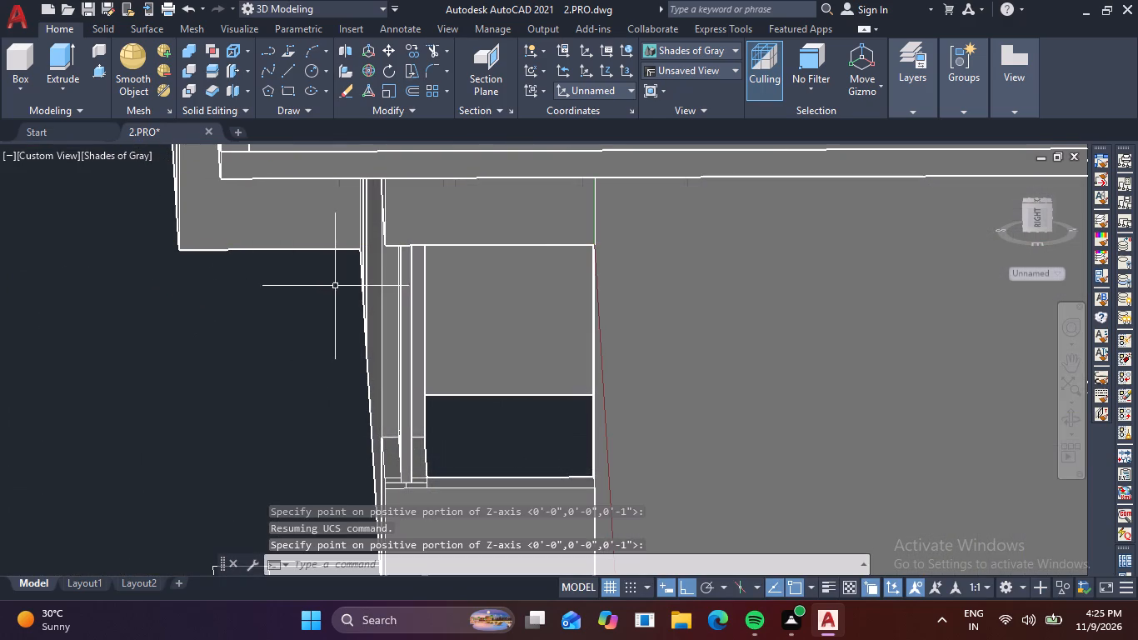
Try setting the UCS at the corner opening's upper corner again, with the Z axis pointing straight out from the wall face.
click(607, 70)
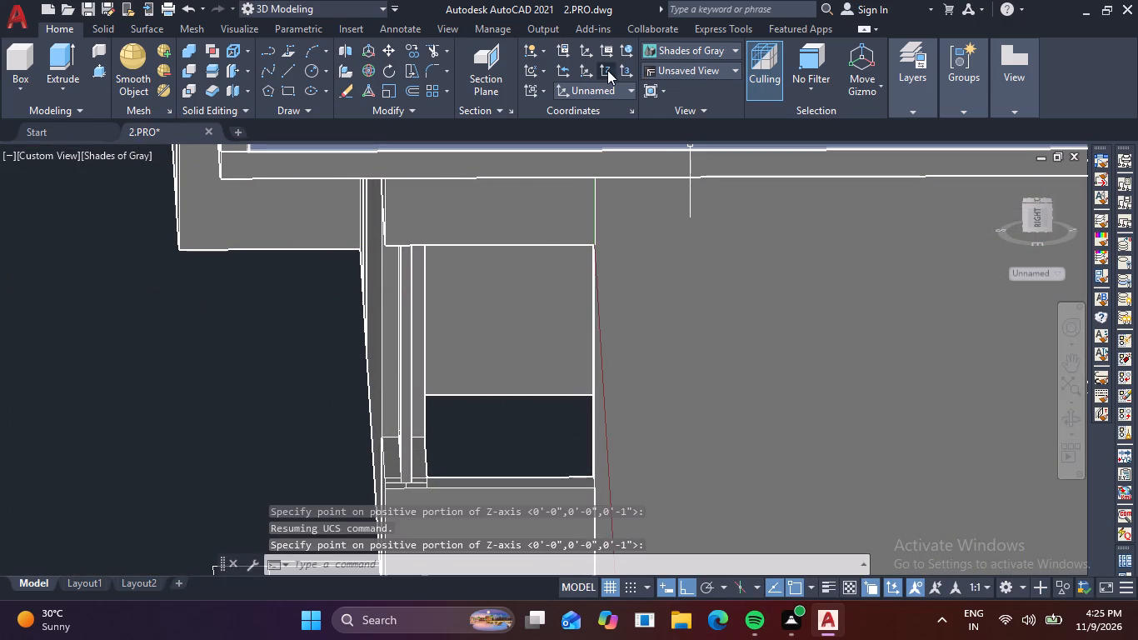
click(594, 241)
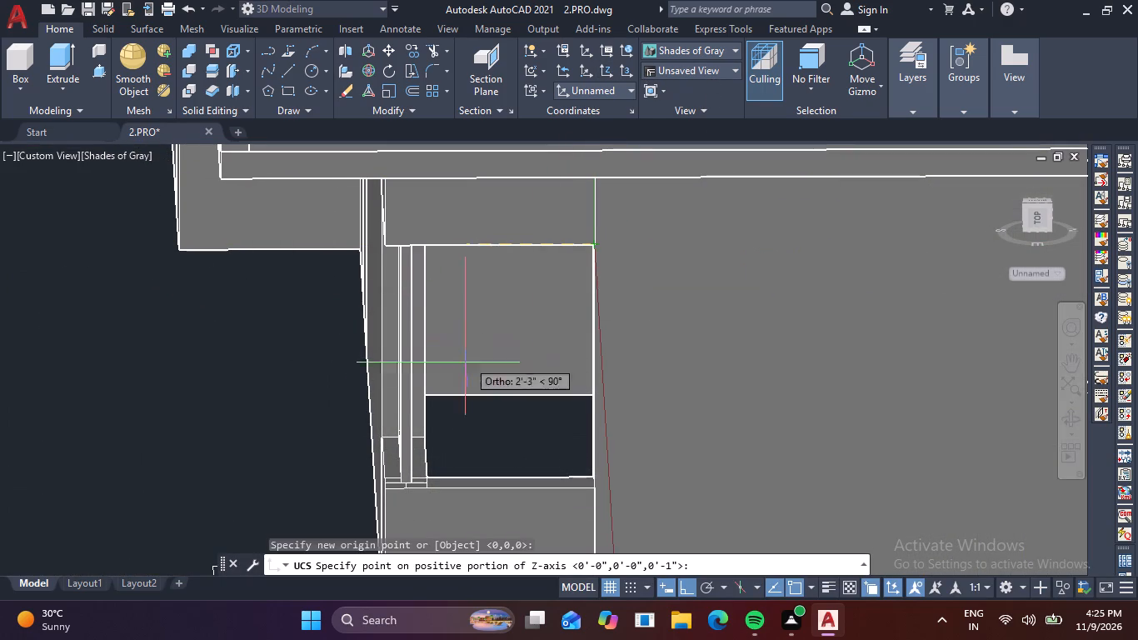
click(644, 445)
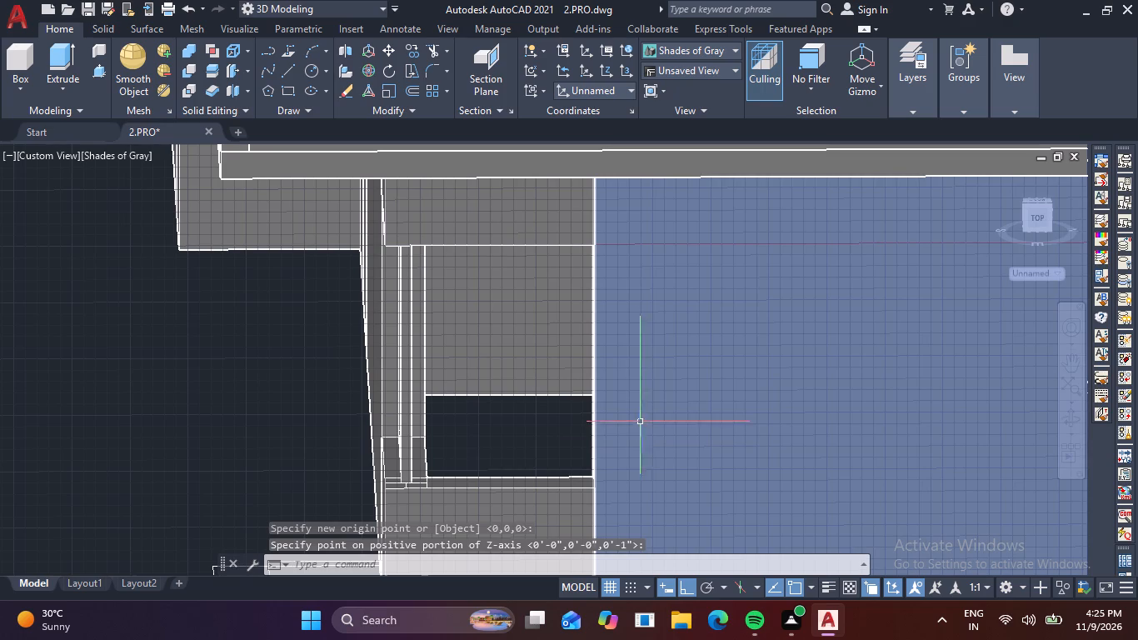
Set the UCS at the corner opening's upper corner, with the Z axis along the wall toward the canopy columns.
click(607, 71)
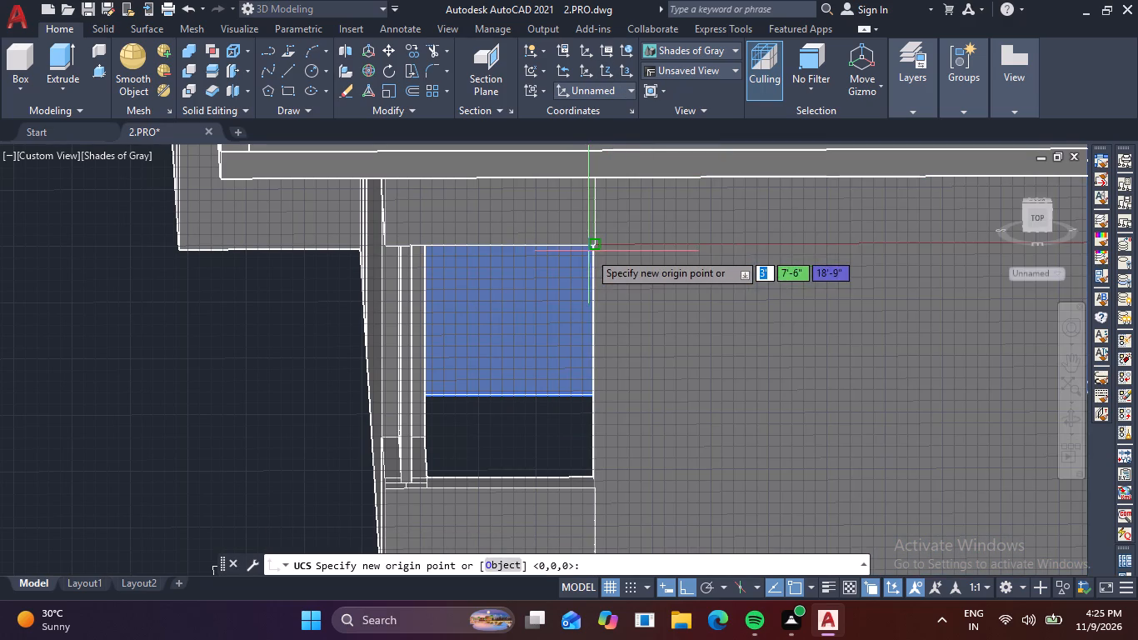
click(596, 243)
click(840, 229)
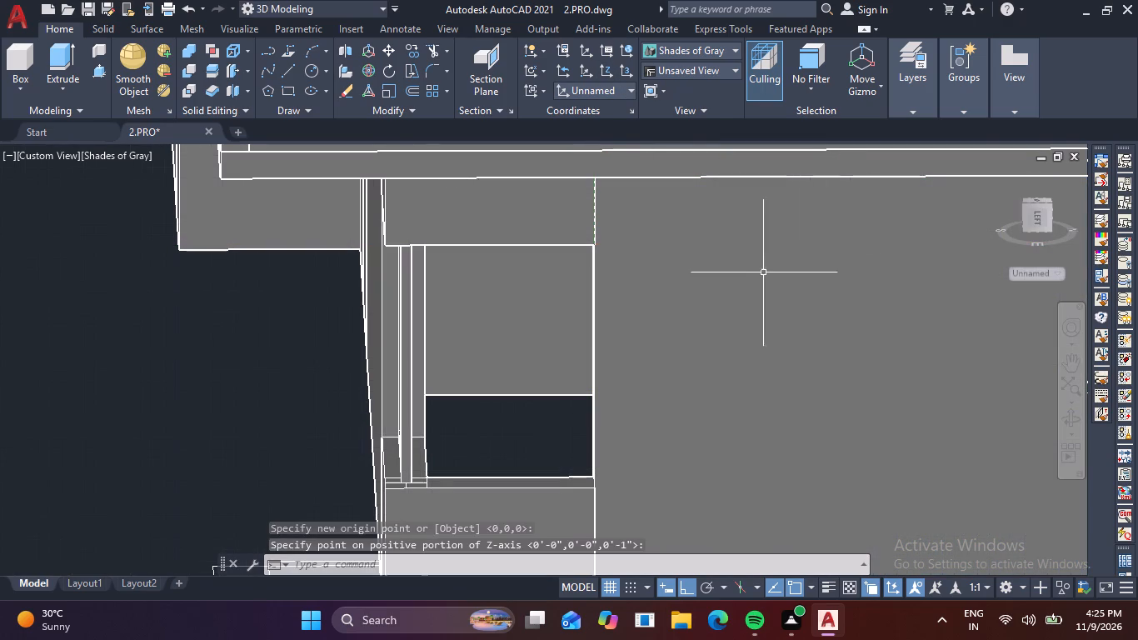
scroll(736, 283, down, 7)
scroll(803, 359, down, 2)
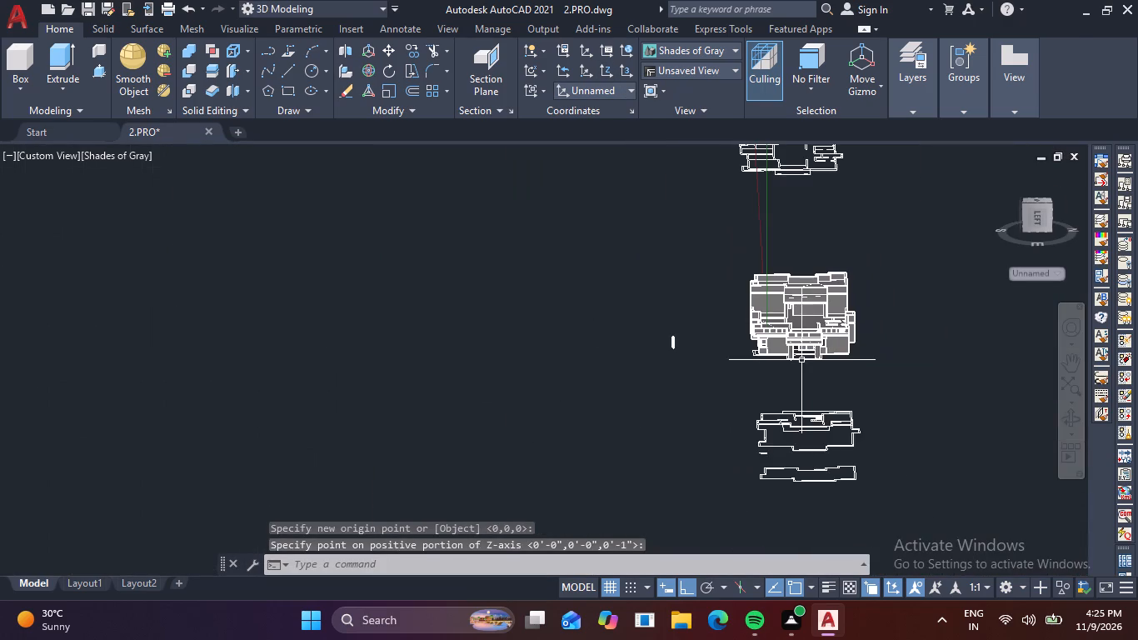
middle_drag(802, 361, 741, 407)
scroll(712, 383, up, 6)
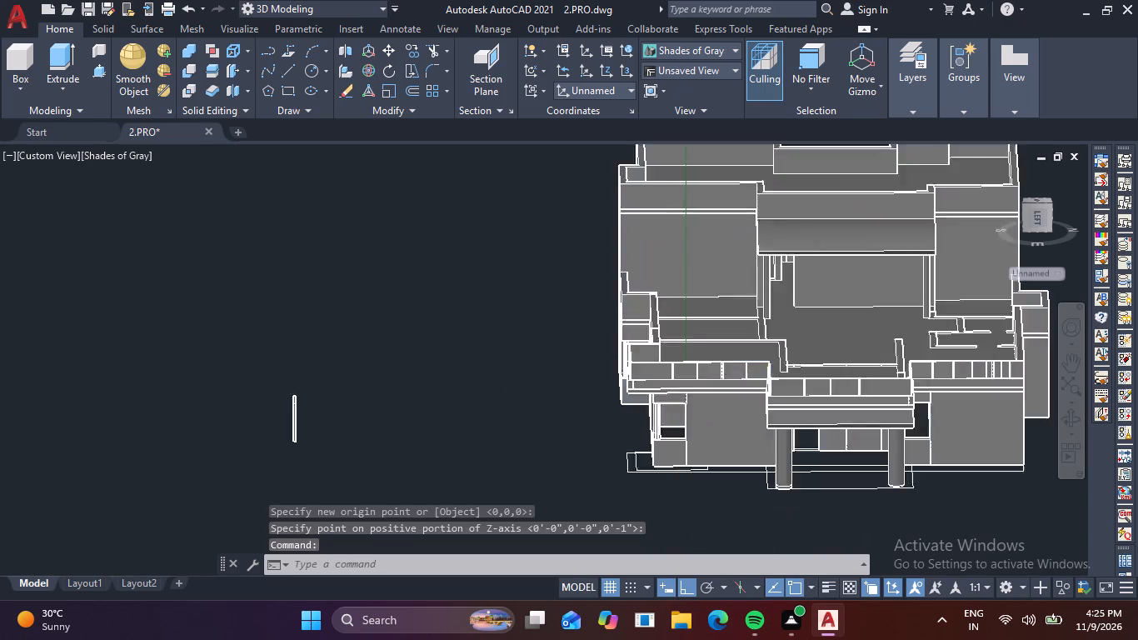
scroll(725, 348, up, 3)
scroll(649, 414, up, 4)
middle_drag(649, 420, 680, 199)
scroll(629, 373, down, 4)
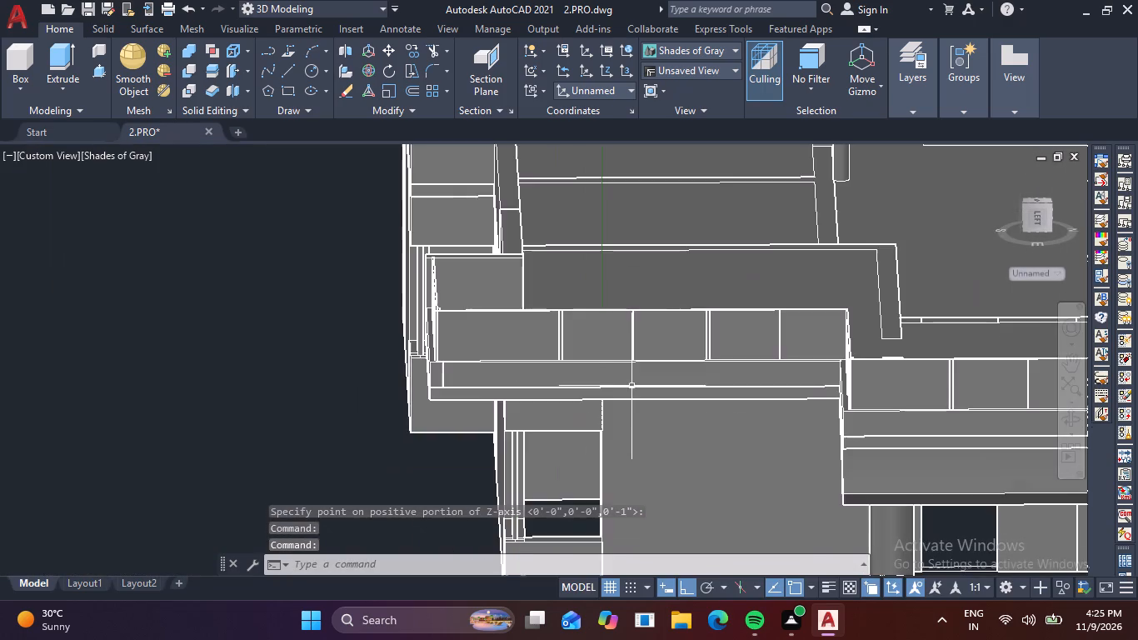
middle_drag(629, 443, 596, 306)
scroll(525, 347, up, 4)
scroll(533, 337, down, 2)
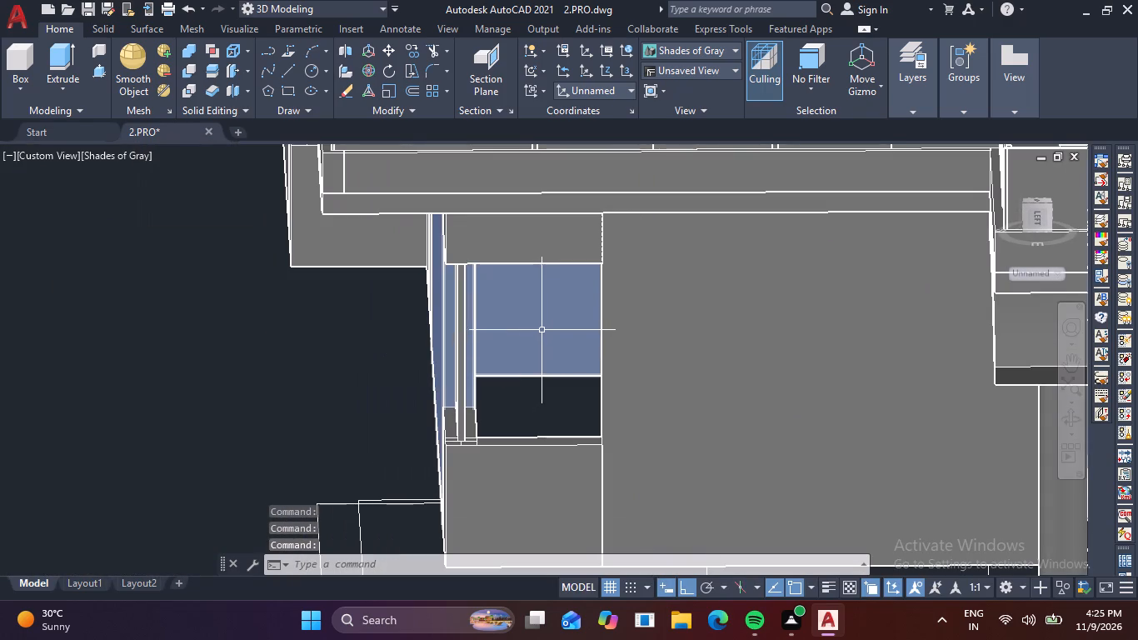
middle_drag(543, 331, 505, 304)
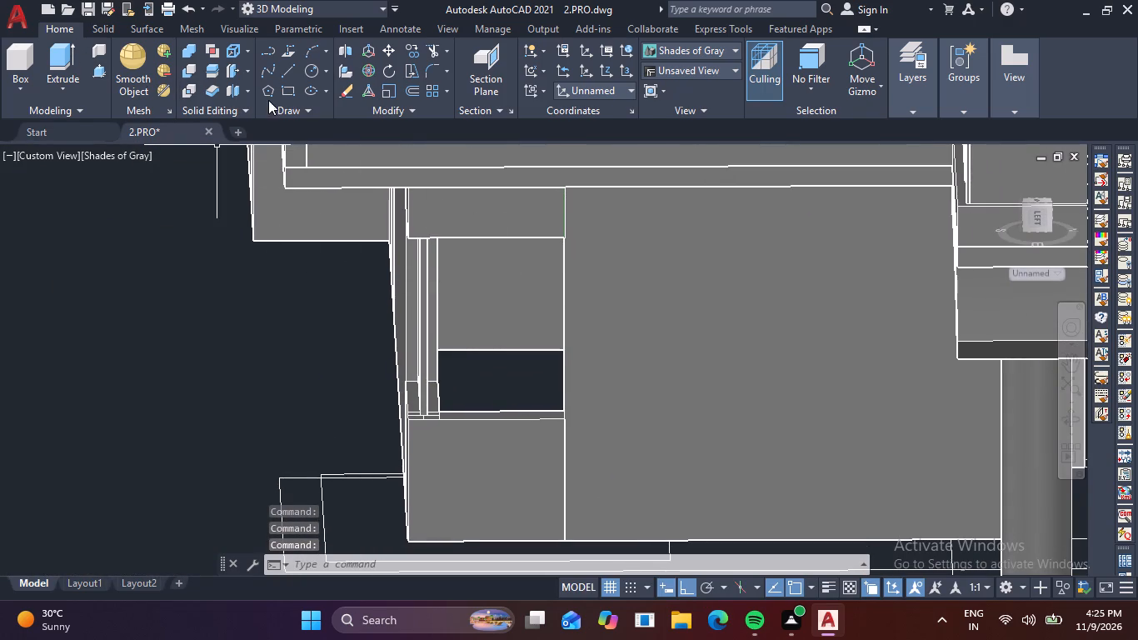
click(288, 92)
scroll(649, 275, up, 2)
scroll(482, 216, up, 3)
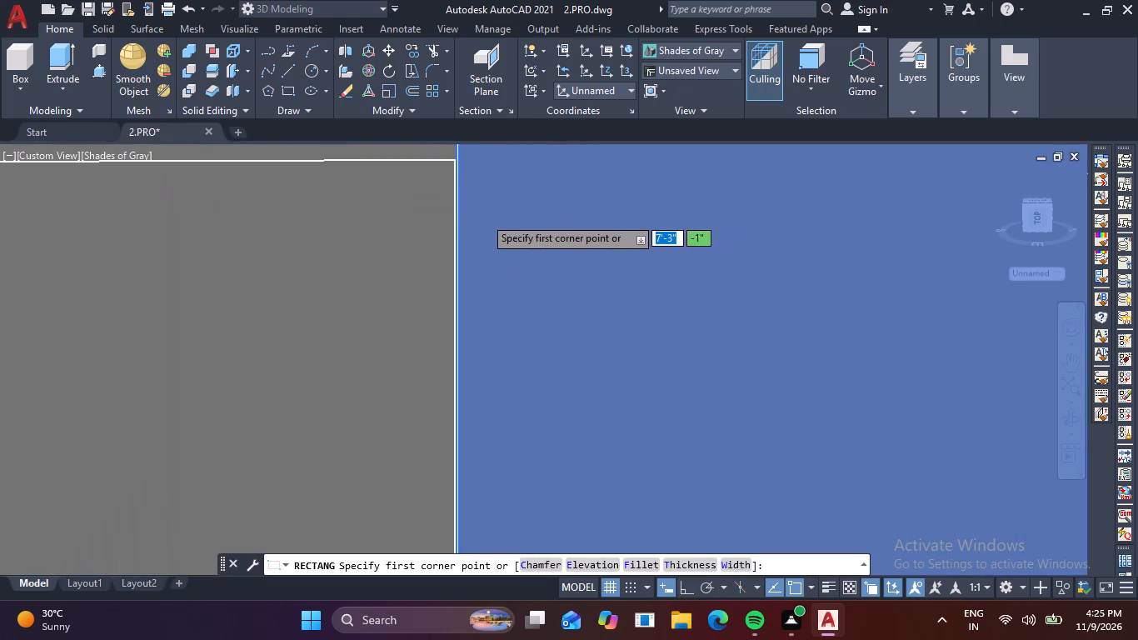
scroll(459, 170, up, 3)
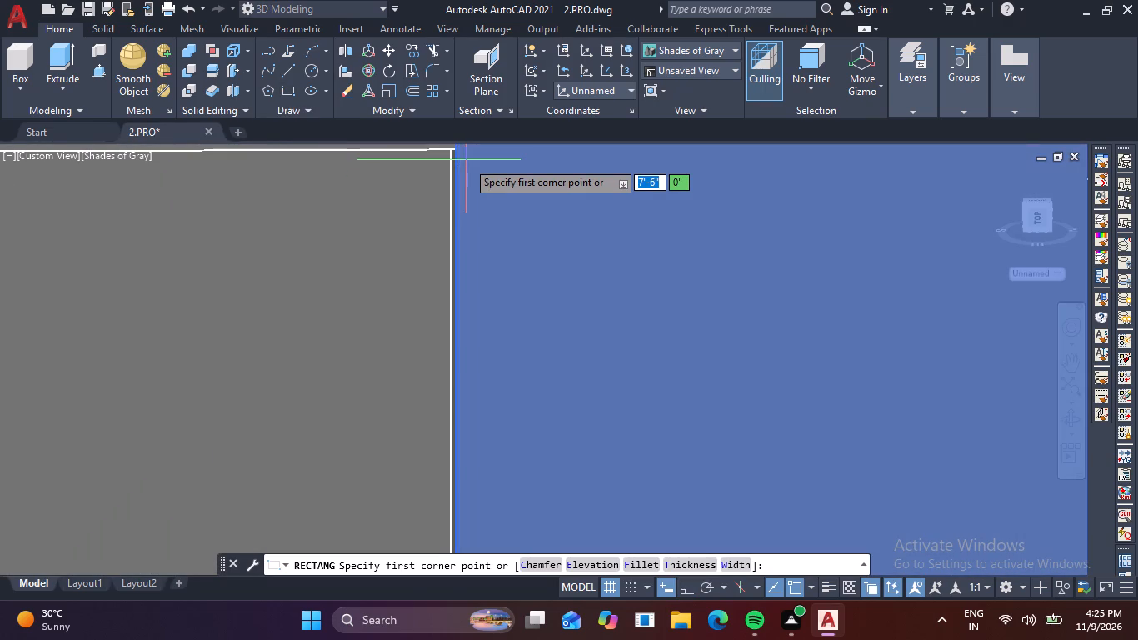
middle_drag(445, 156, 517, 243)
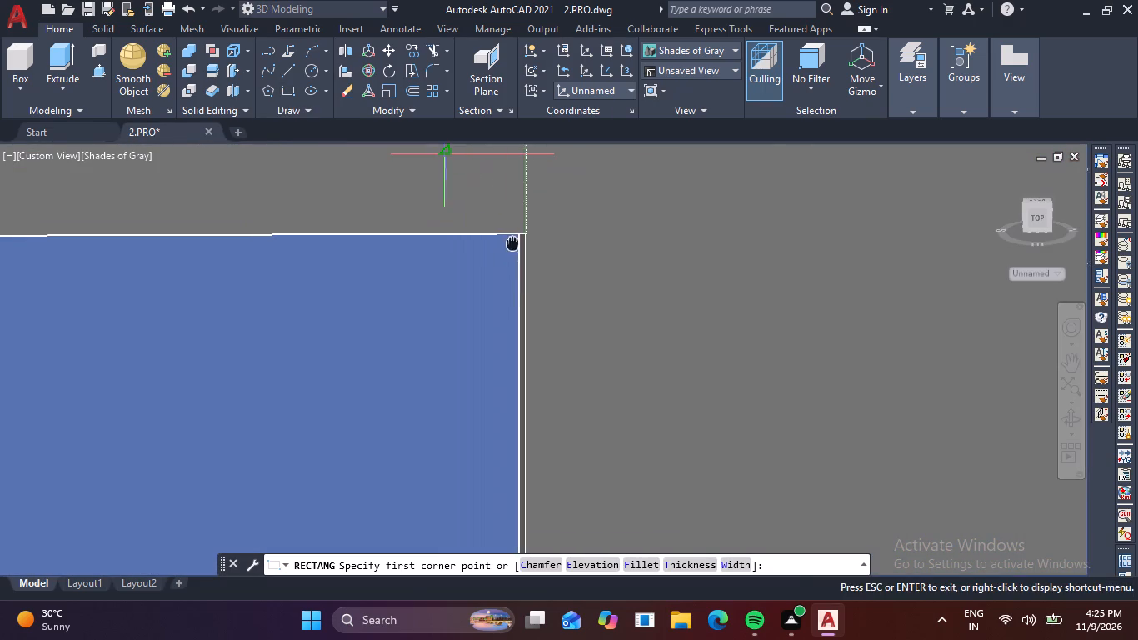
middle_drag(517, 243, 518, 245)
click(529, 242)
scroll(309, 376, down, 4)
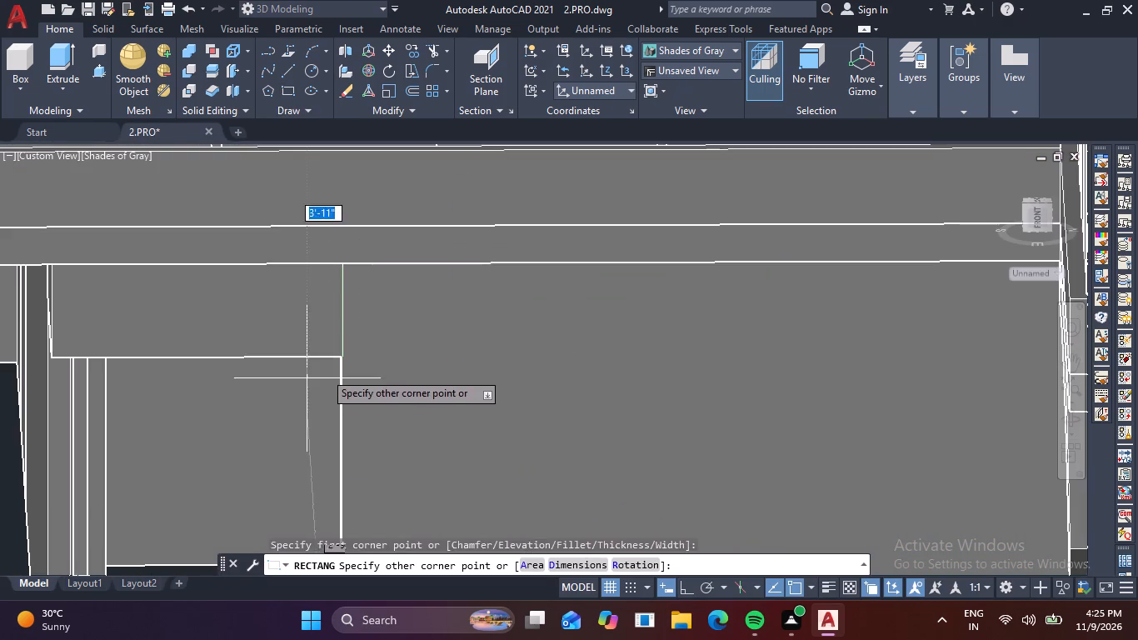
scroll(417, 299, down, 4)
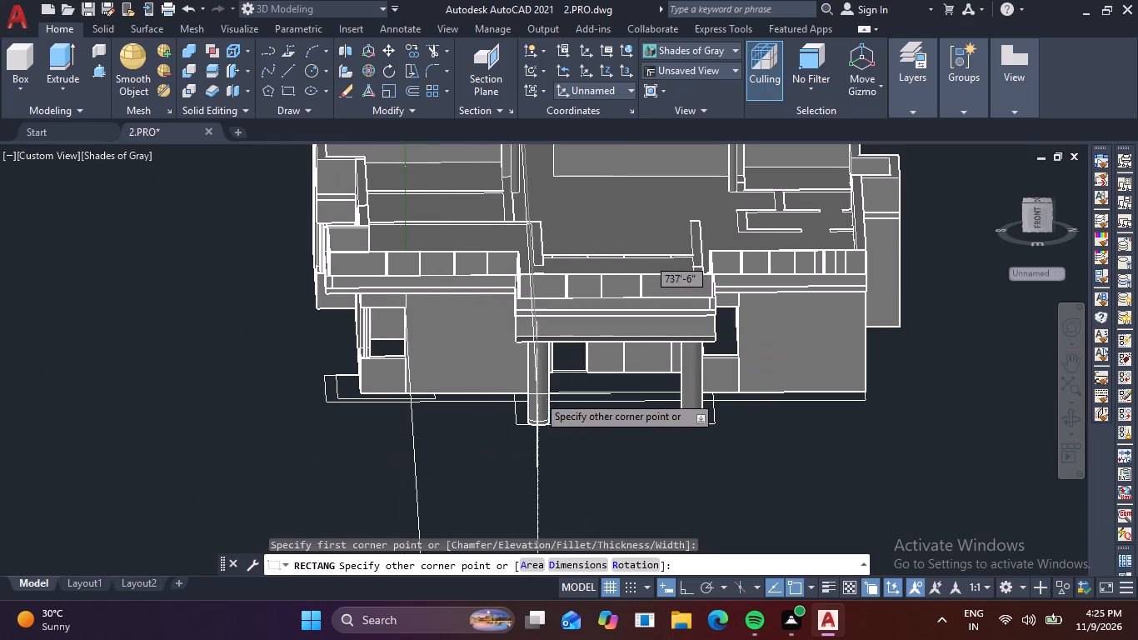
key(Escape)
Set the UCS at the ground-floor corner opening's upper corner, with its XY plane parallel to the wall face.
scroll(397, 292, up, 5)
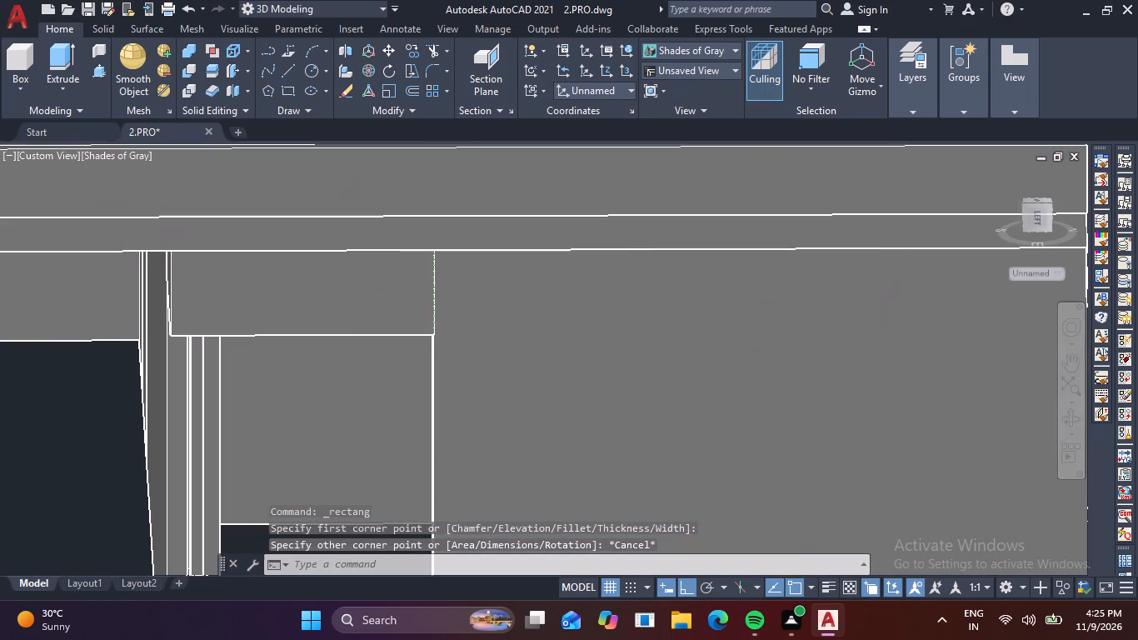
click(614, 72)
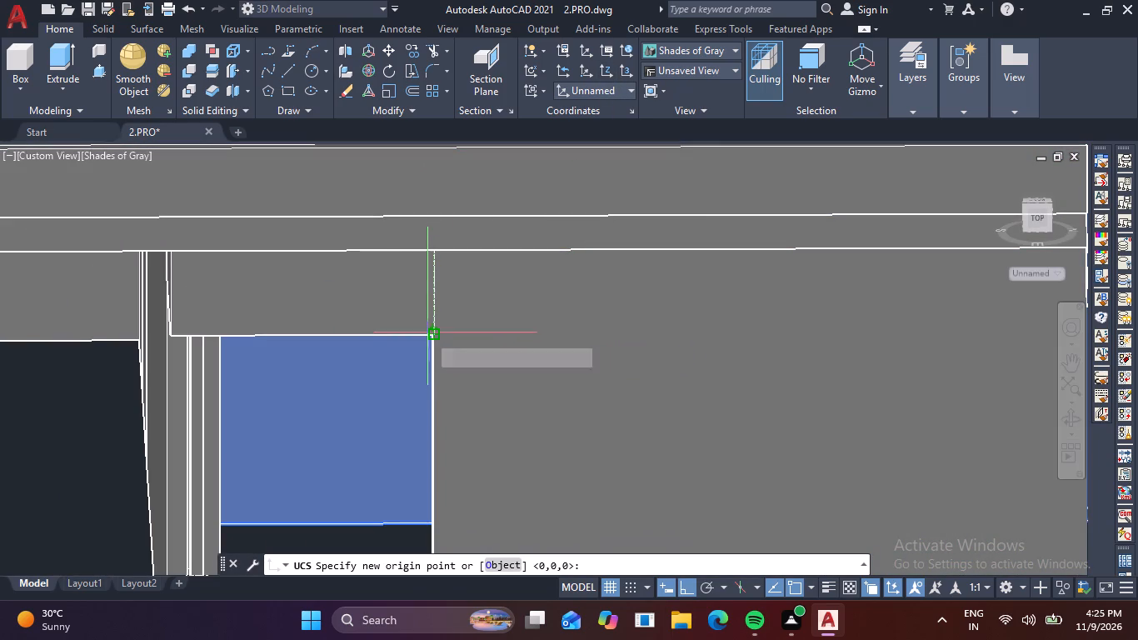
click(428, 337)
click(388, 184)
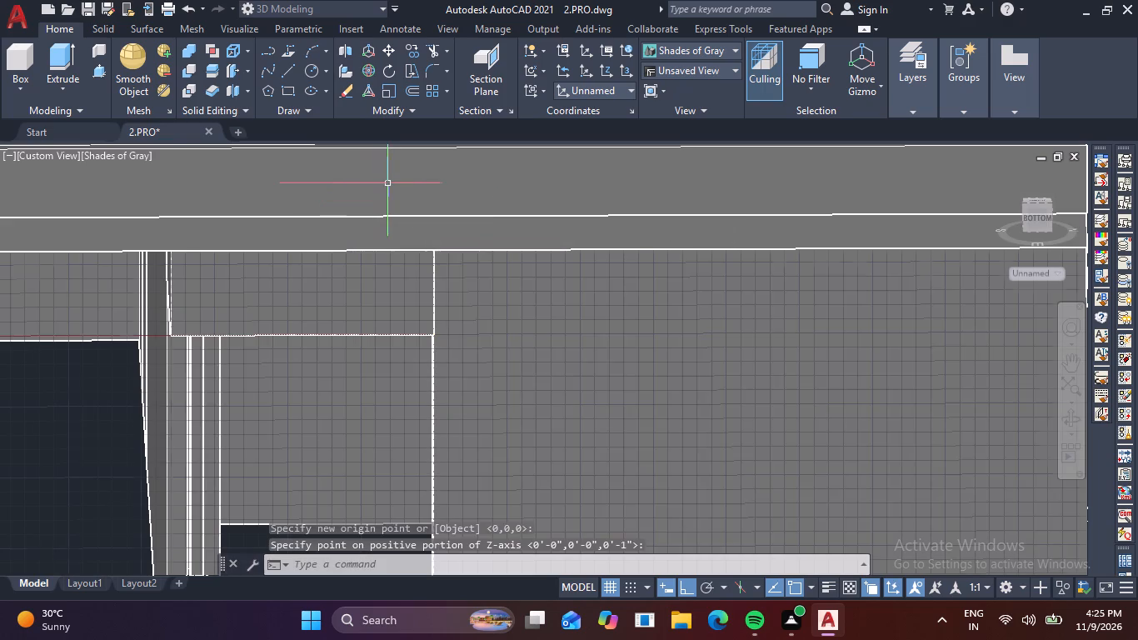
Draw a rectangle across the corner opening, from its upper corner to the diagonally opposite sill corner beside the adjoining window frame.
middle_drag(449, 372, 503, 278)
scroll(510, 272, up, 1)
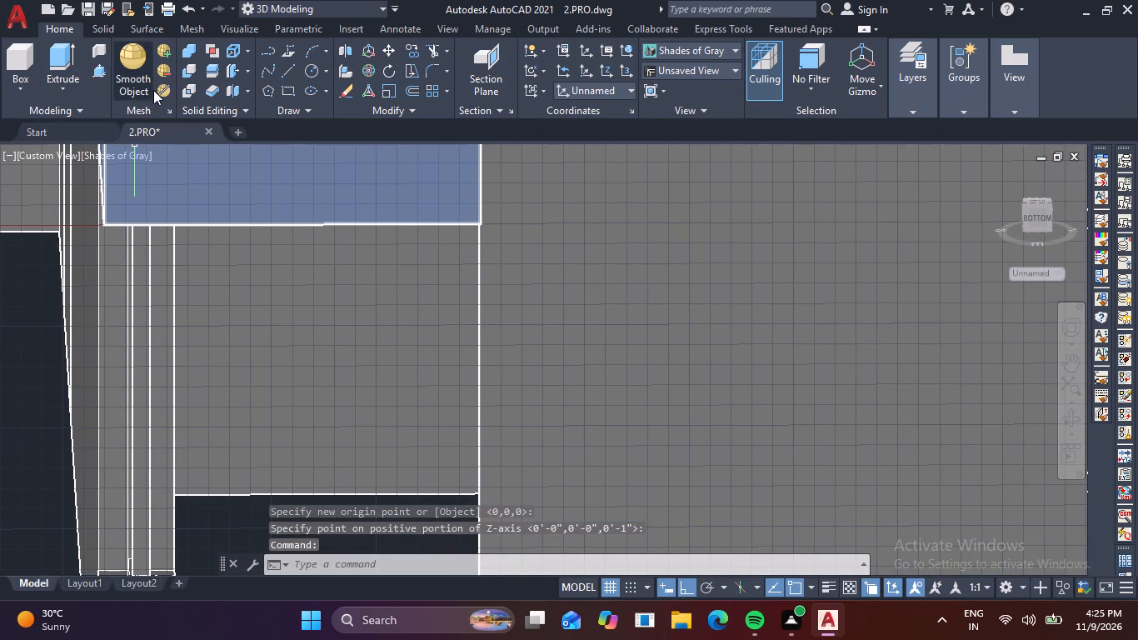
click(293, 90)
scroll(513, 225, up, 3)
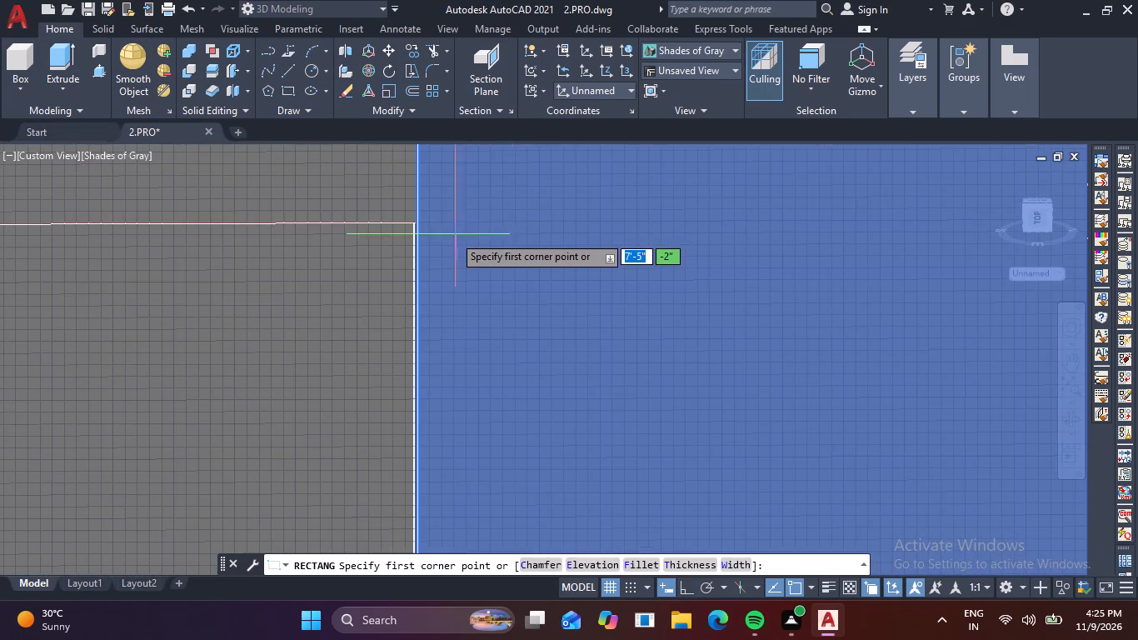
scroll(437, 229, up, 3)
click(377, 208)
scroll(244, 303, down, 2)
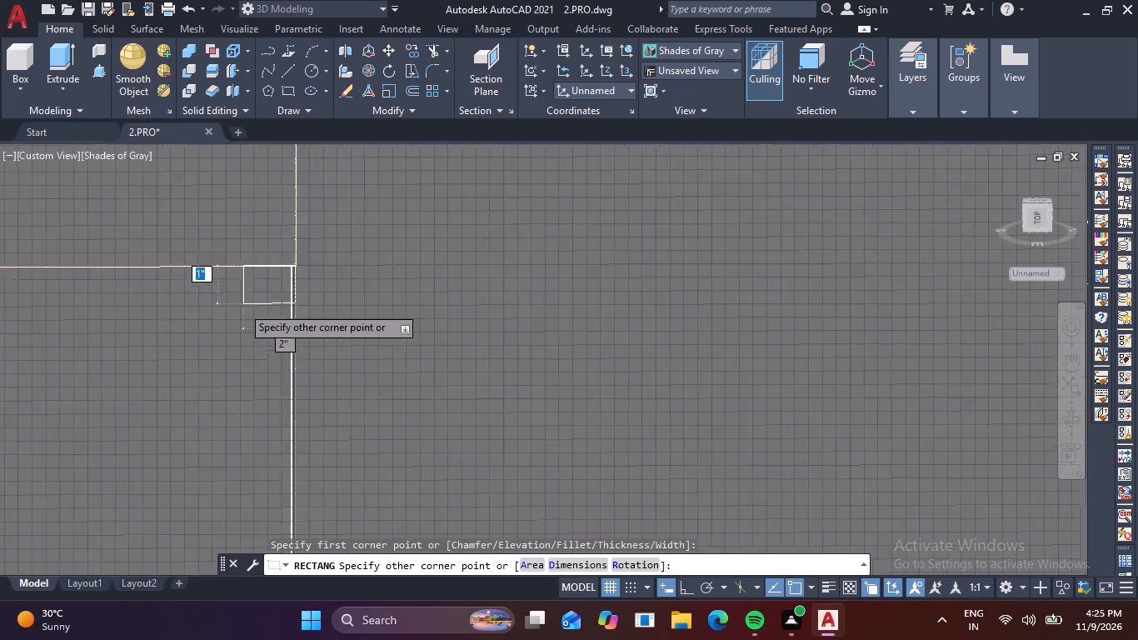
scroll(239, 310, down, 2)
middle_drag(197, 359, 486, 138)
scroll(376, 304, down, 3)
middle_drag(323, 384, 338, 336)
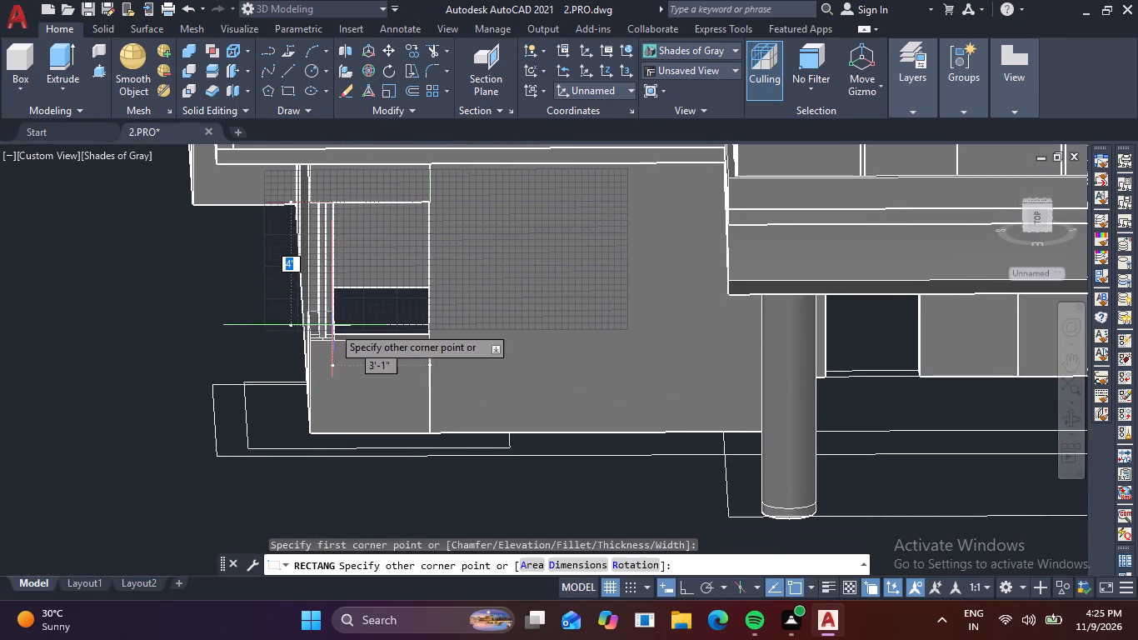
scroll(332, 326, up, 5)
scroll(253, 420, up, 3)
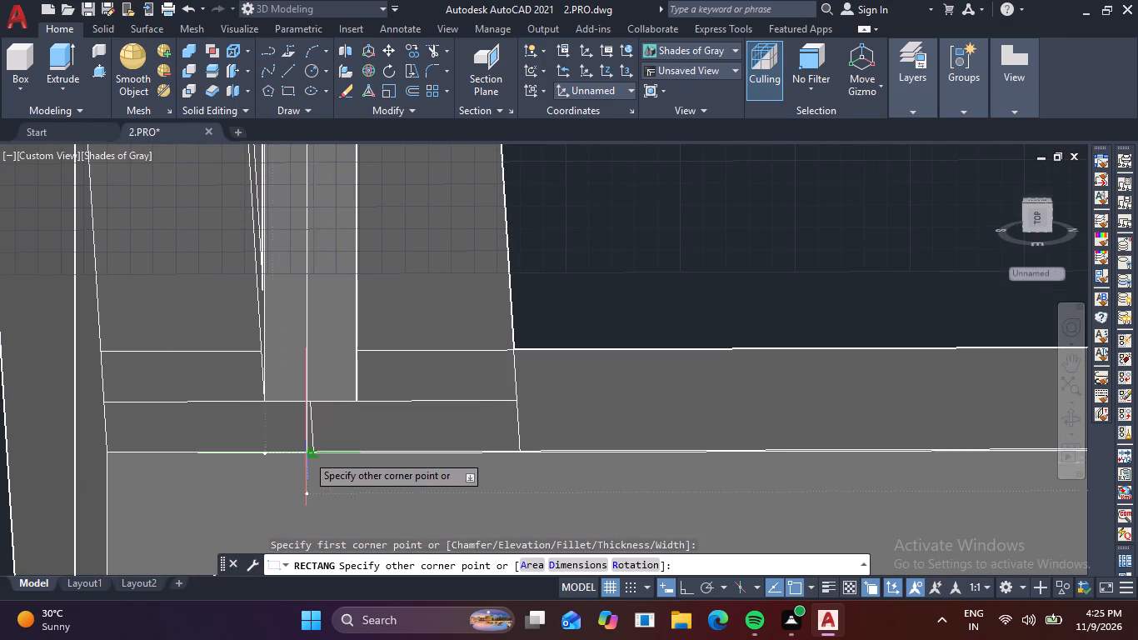
click(317, 453)
scroll(207, 488, down, 4)
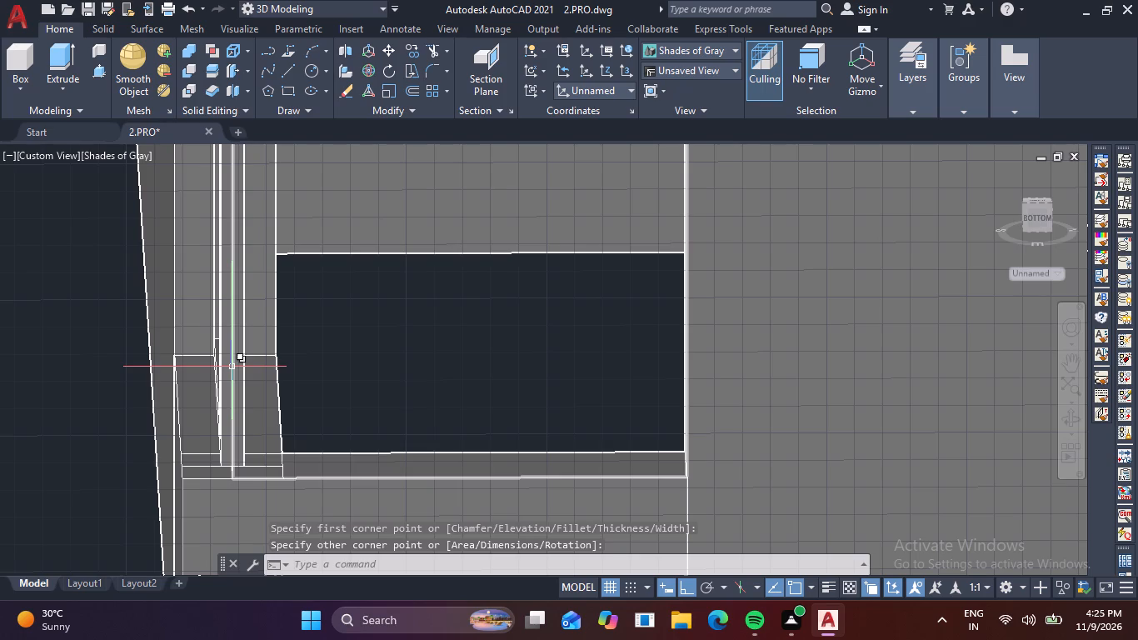
Move the new rectangle straight out of the opening along the X axis, about 74' into the clear space in front of the house.
click(232, 367)
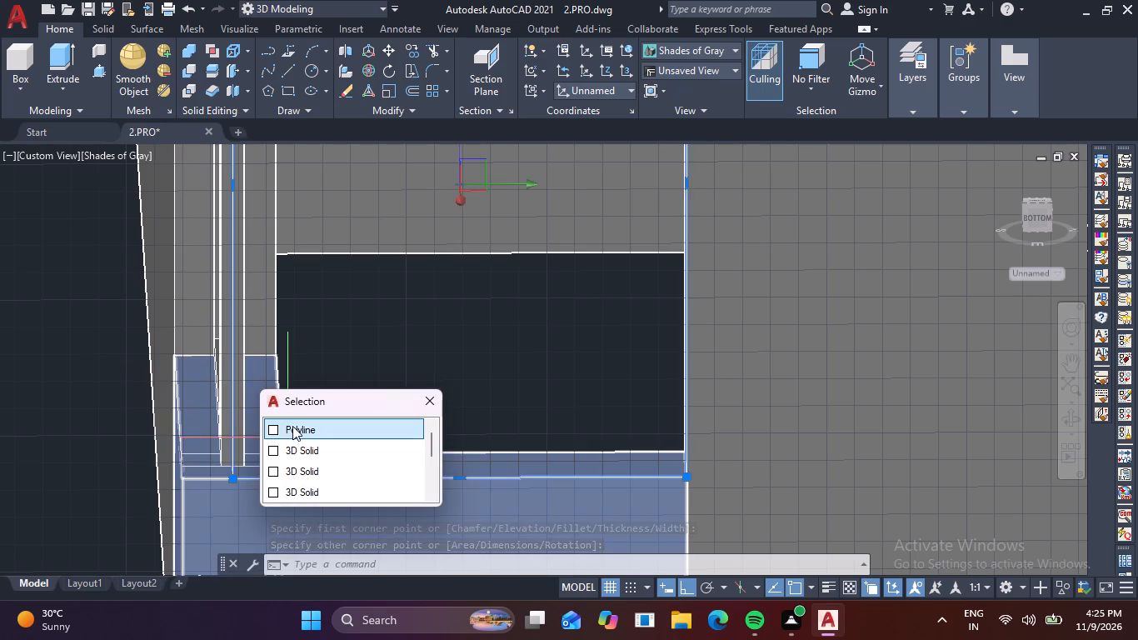
click(275, 429)
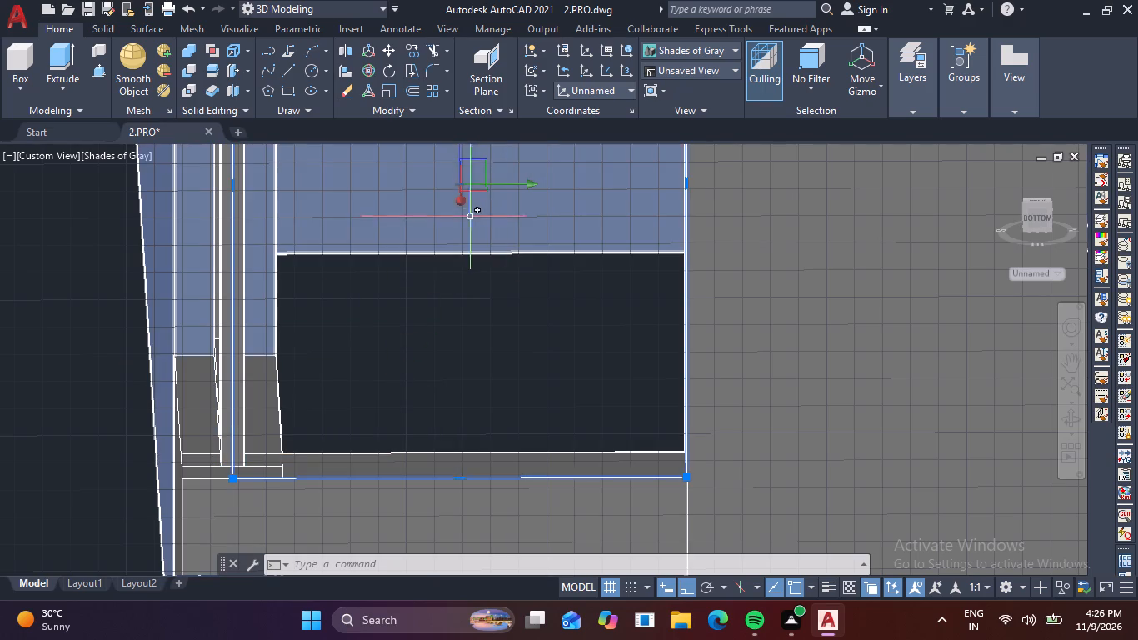
drag(462, 203, 460, 183)
scroll(448, 339, down, 4)
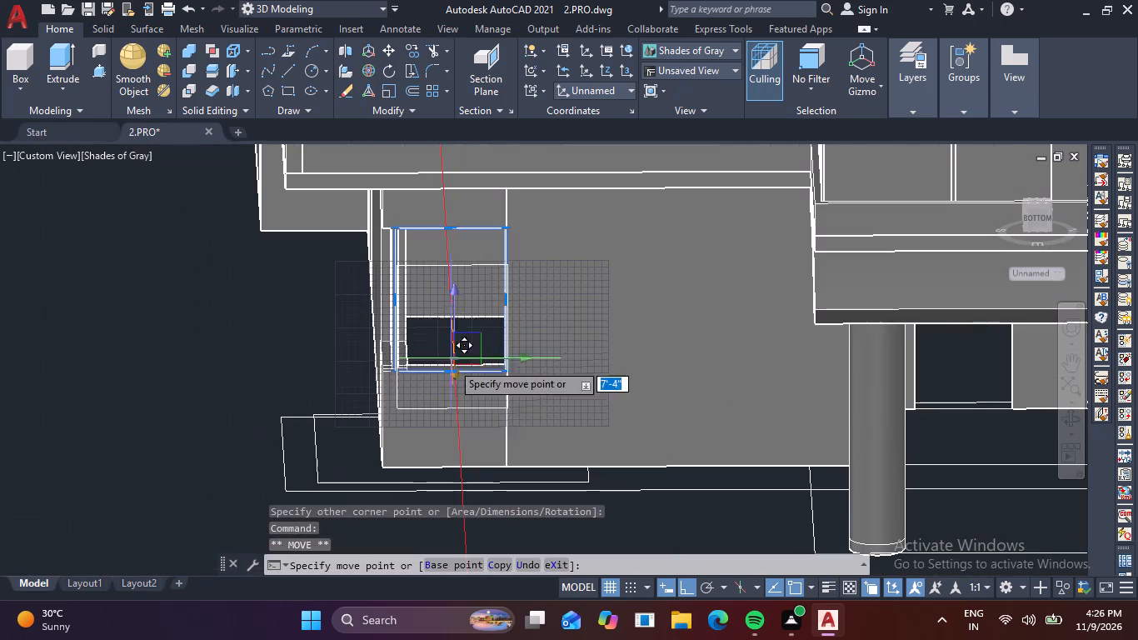
scroll(485, 395, down, 3)
middle_drag(476, 431, 447, 232)
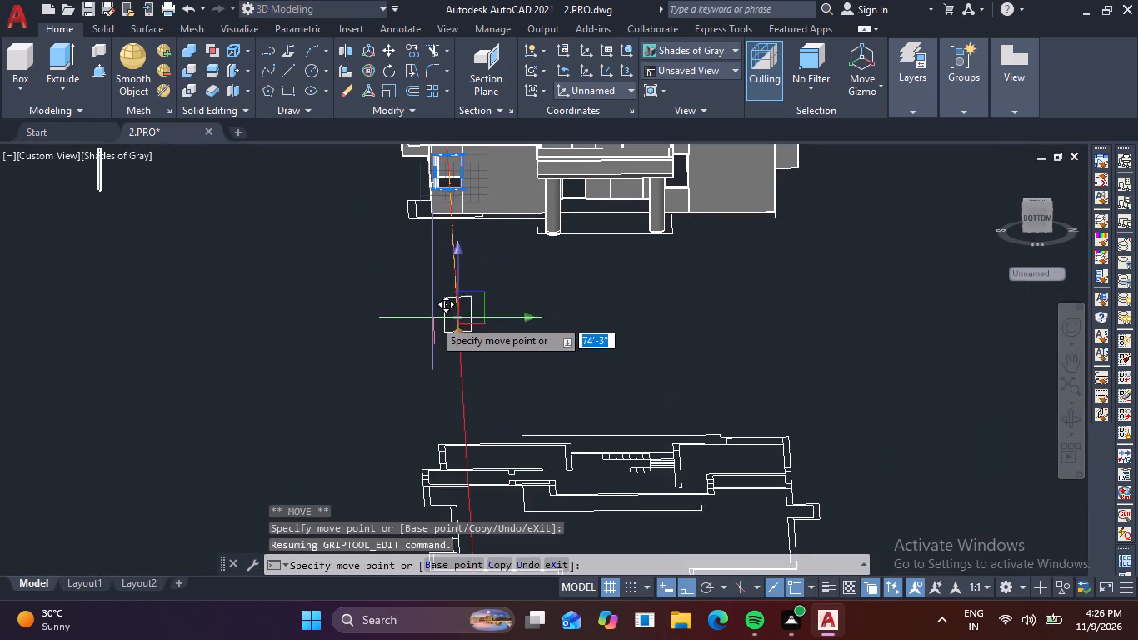
click(444, 309)
scroll(446, 316, up, 6)
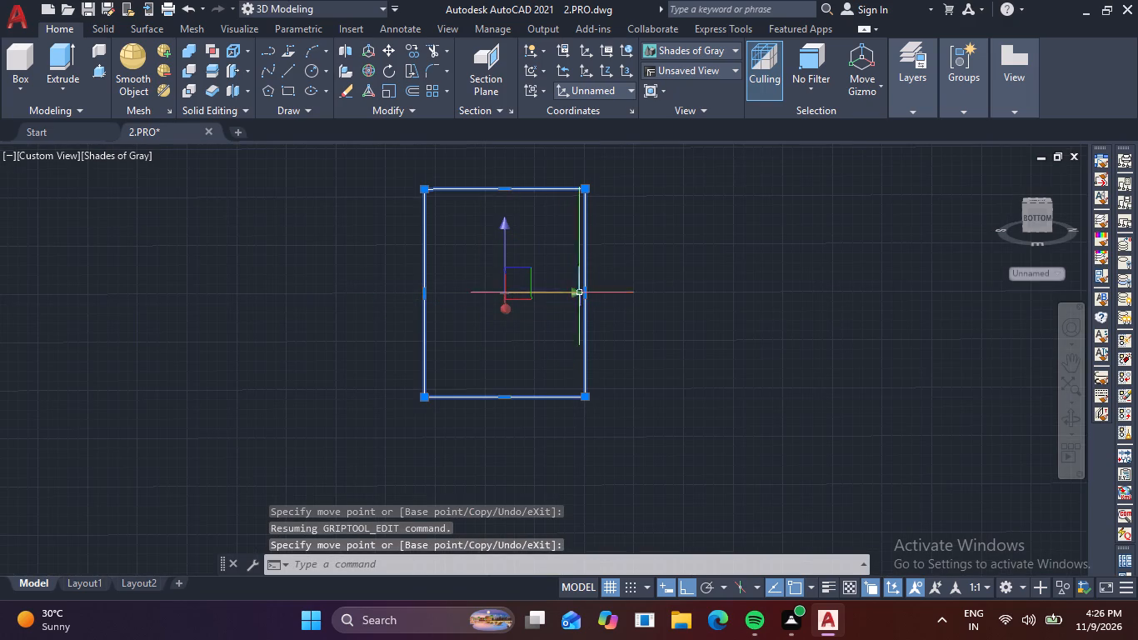
key(Escape)
Offset the rectangle 2" inward to form the window frame's inner outline.
key(o)
key(space)
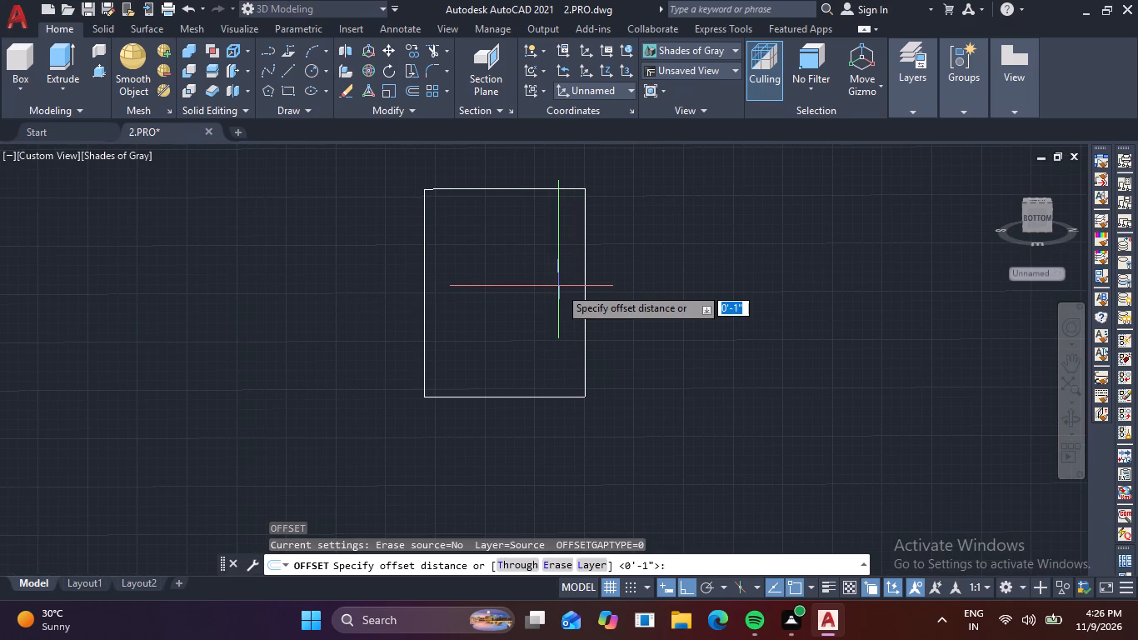
text(2)
key(space)
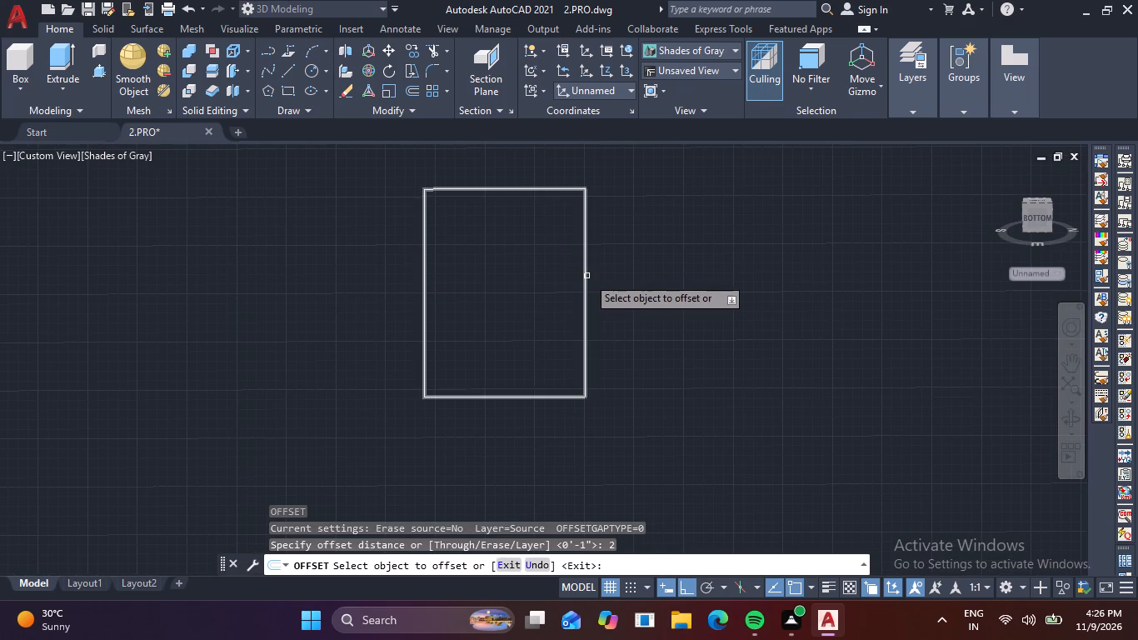
click(587, 277)
click(472, 334)
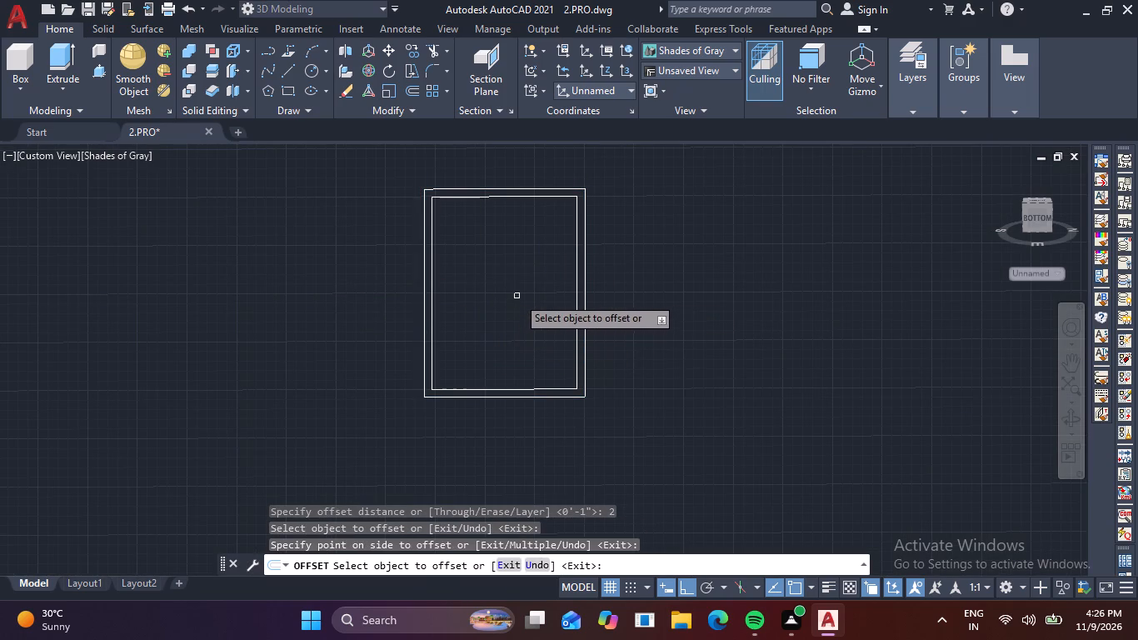
key(Escape)
Draw a vertical line about 4'-2" long near the middle of the inner rectangle, from its upper edge to its lower edge.
text(l)
key(space)
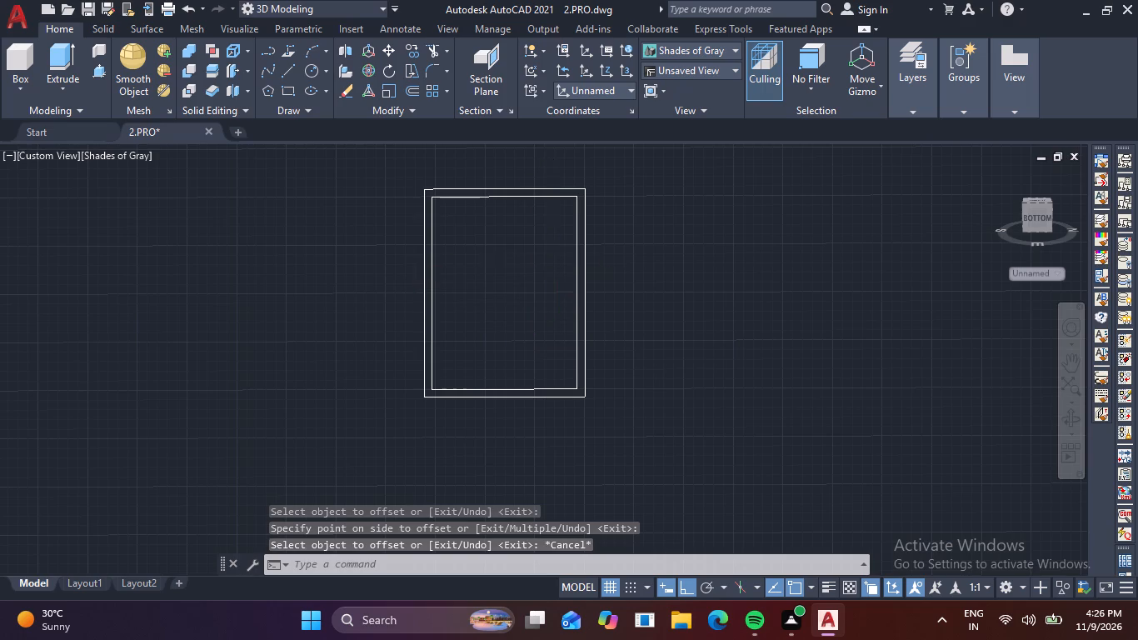
click(517, 196)
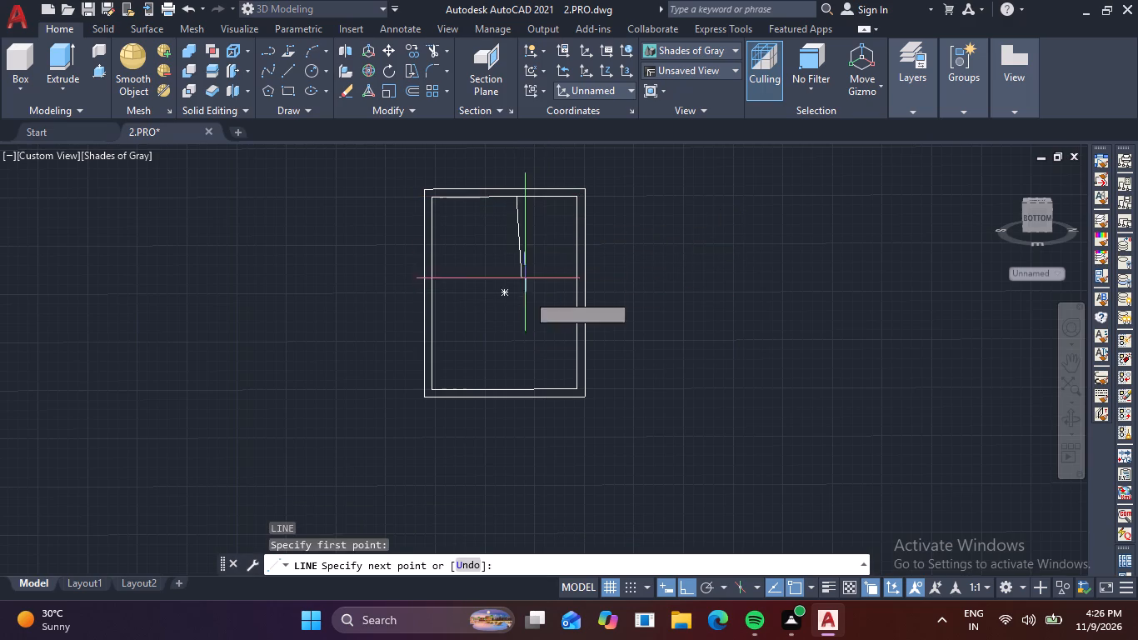
click(517, 389)
key(space)
Offset the vertical dividing line 0.6" to both sides.
text(o)
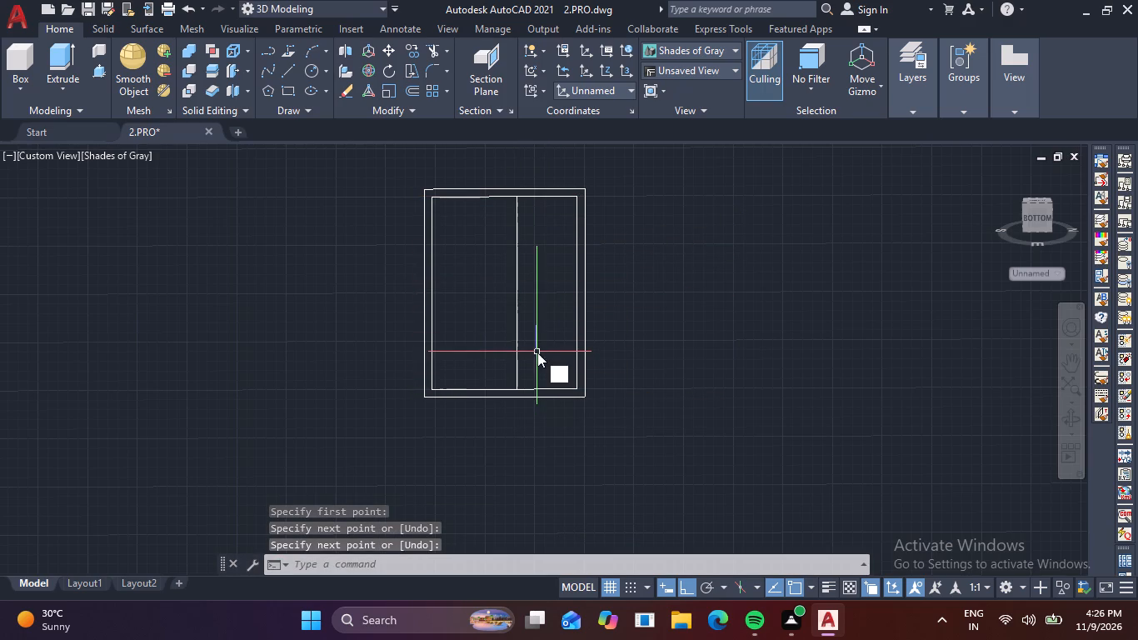
key(space)
key(period)
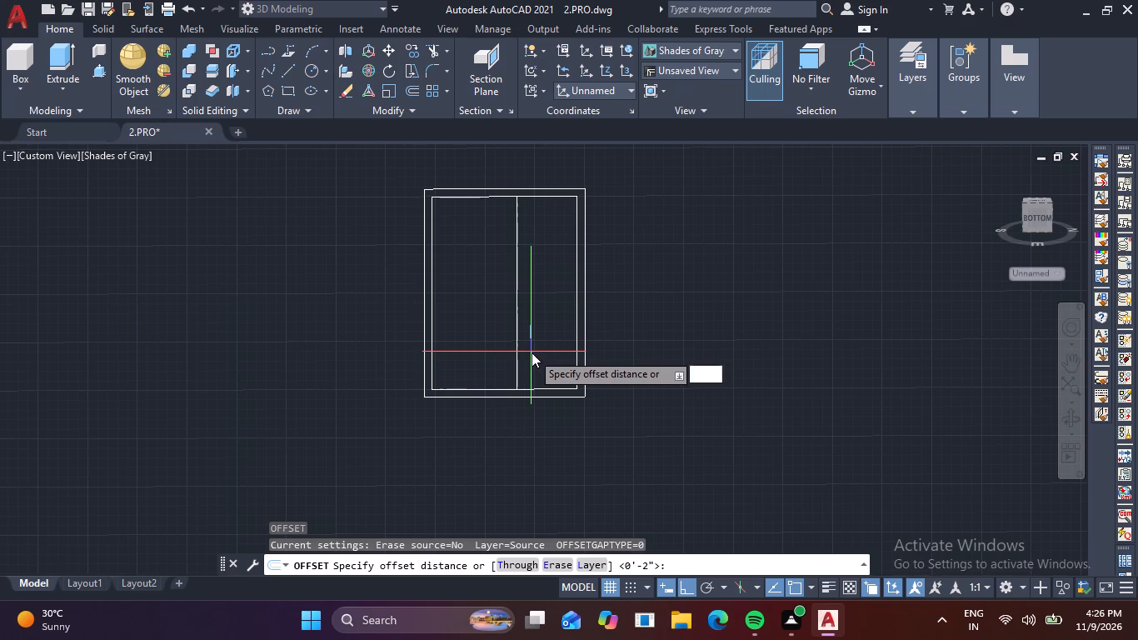
text(6)
key(space)
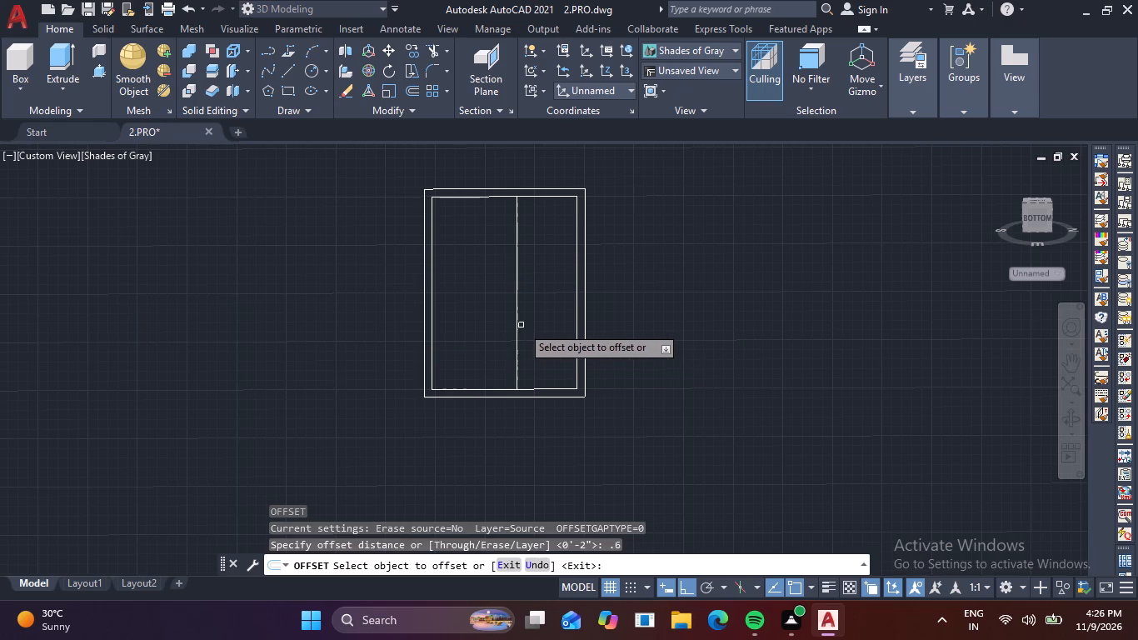
click(518, 322)
click(542, 321)
scroll(519, 324, up, 3)
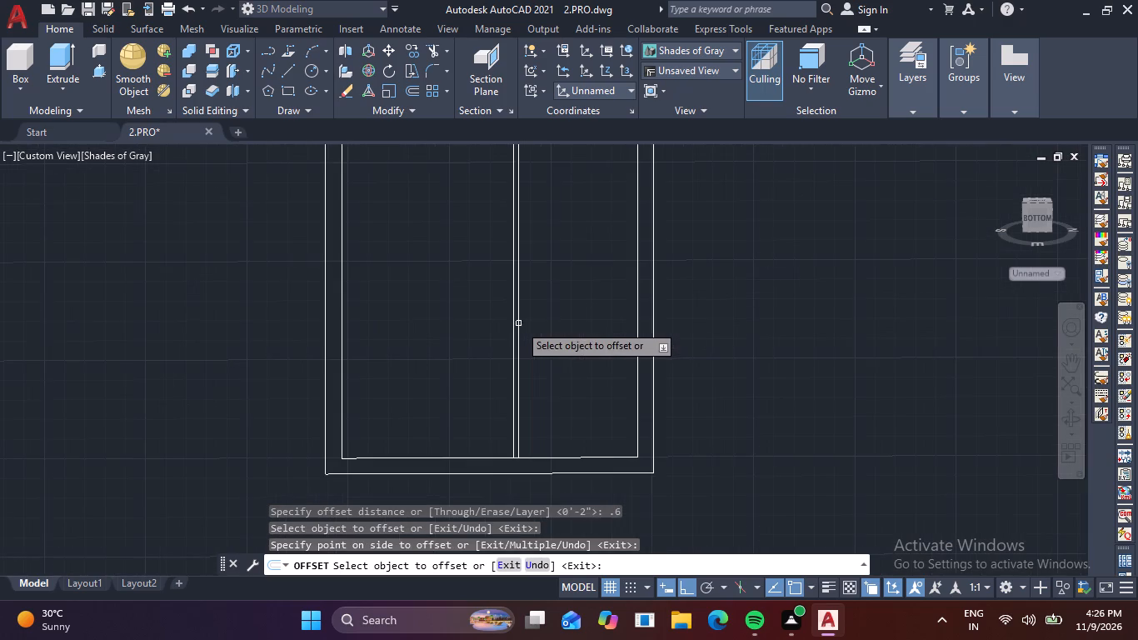
click(513, 320)
click(432, 347)
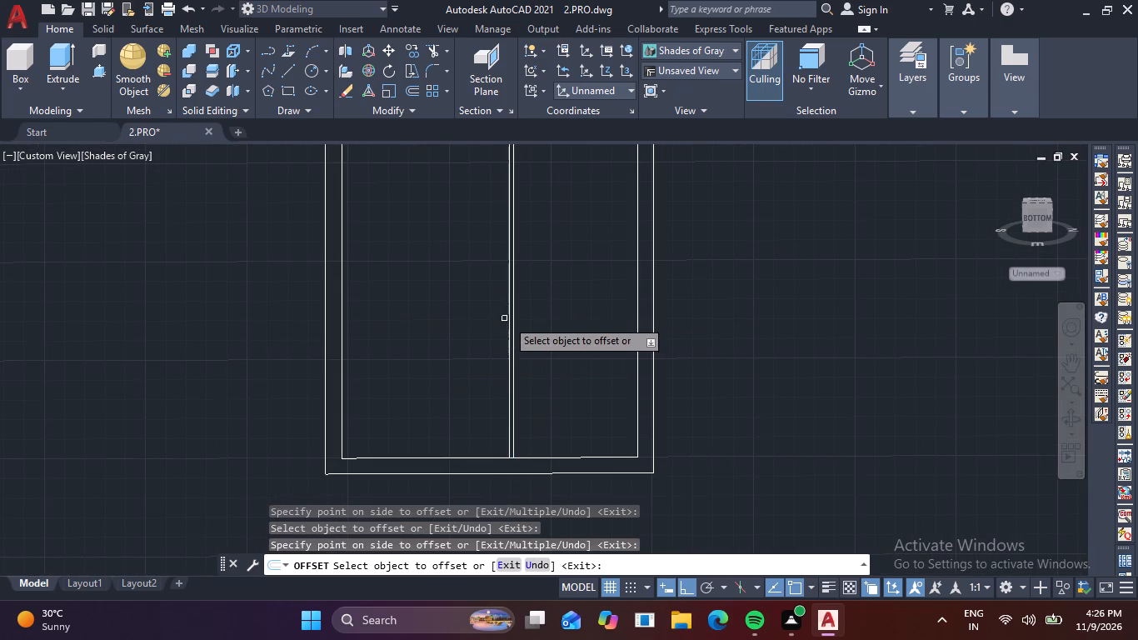
click(515, 317)
click(569, 317)
key(Escape)
scroll(517, 327, up, 2)
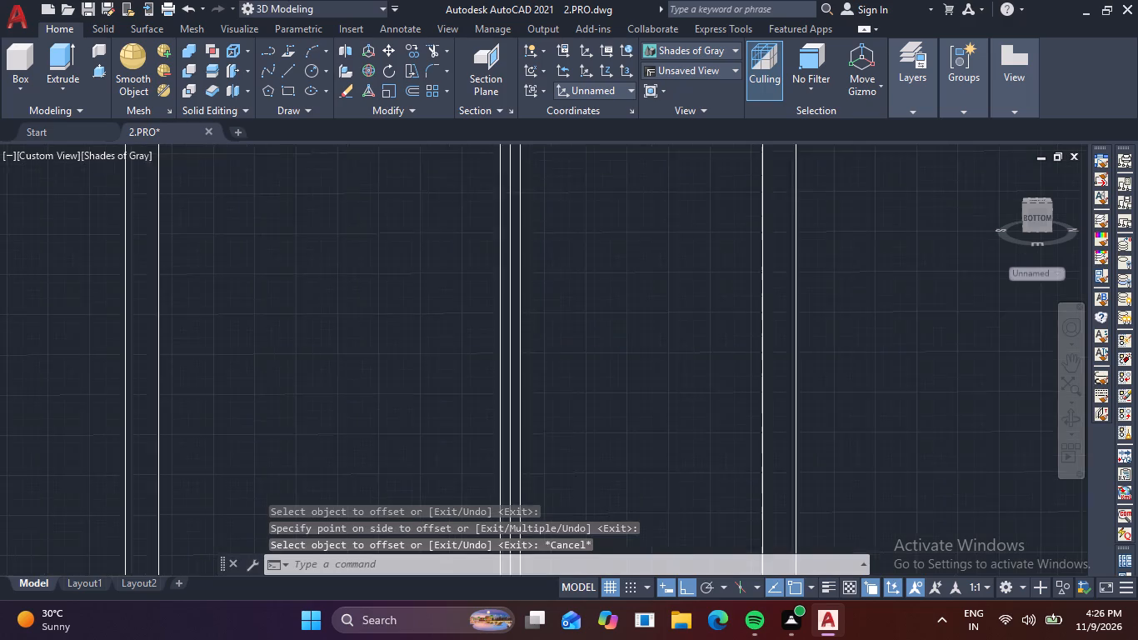
Delete the original vertical dividing line between its two offset copies.
scroll(517, 327, up, 1)
click(507, 320)
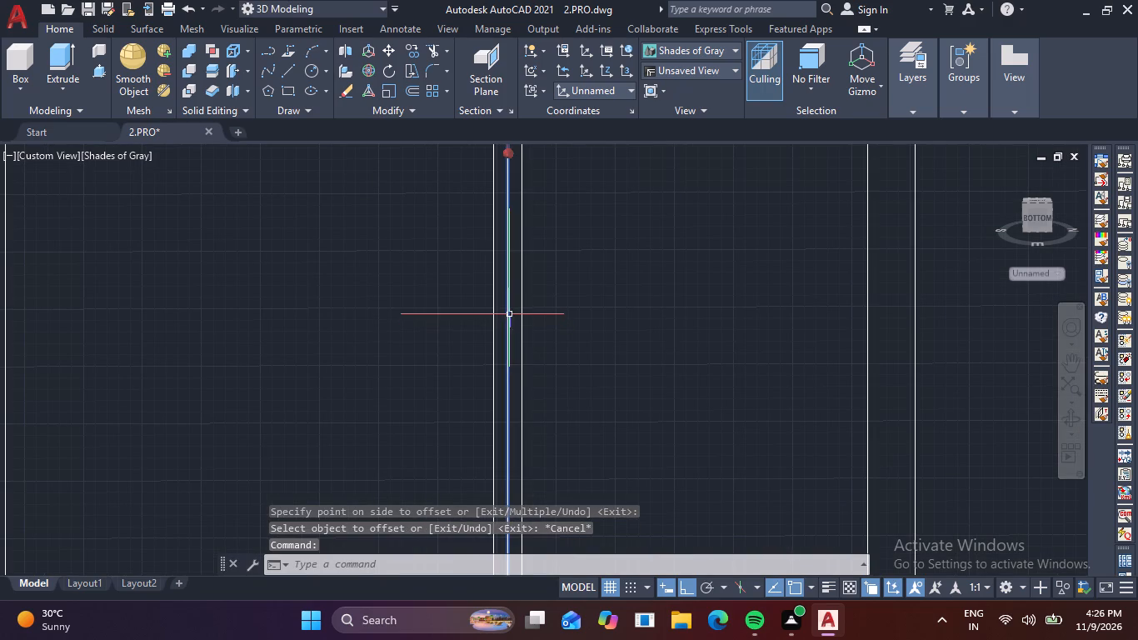
key(Delete)
Trim the inner rectangle's upper and lower edges between the two mullion lines.
scroll(511, 317, down, 4)
key(t)
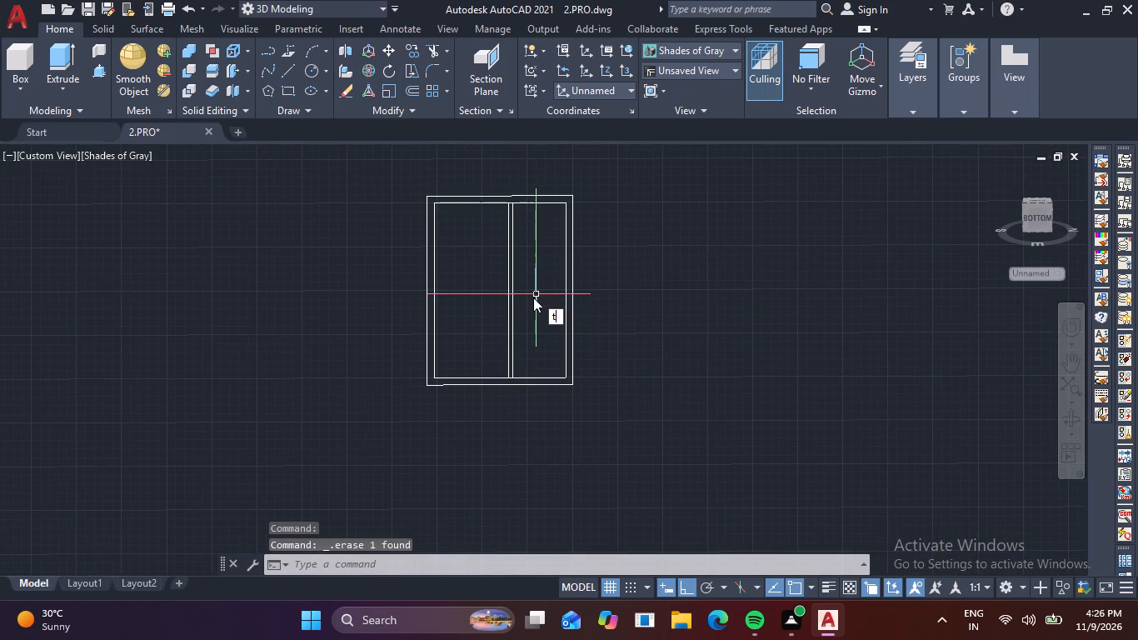
key(r)
key(space)
scroll(513, 236, up, 4)
middle_drag(469, 222, 438, 345)
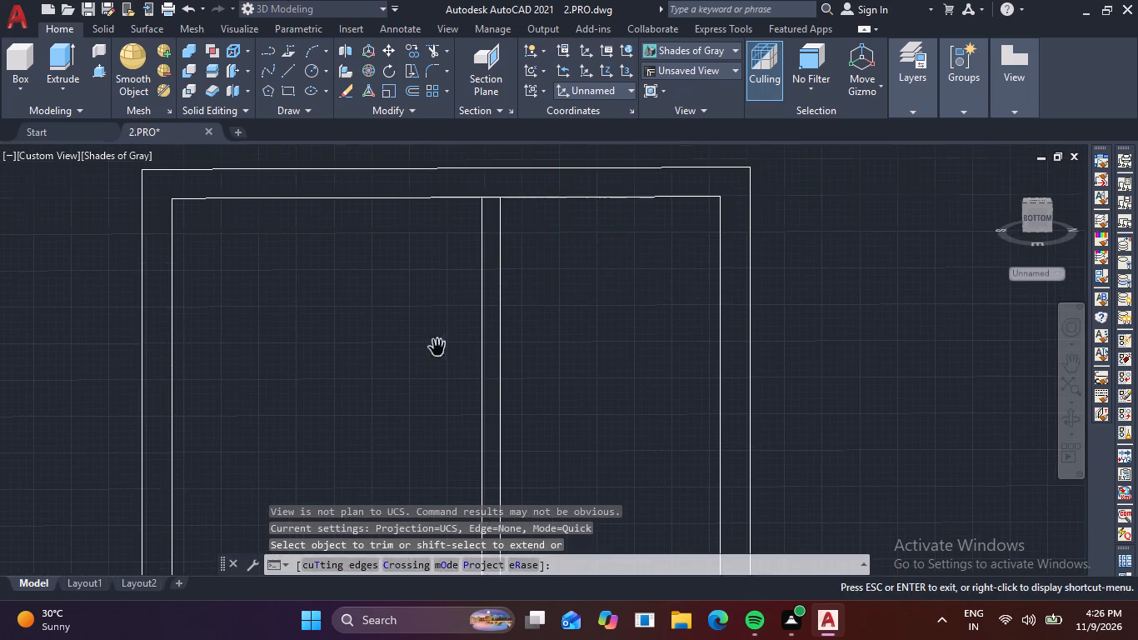
scroll(483, 213, up, 2)
click(503, 184)
click(515, 170)
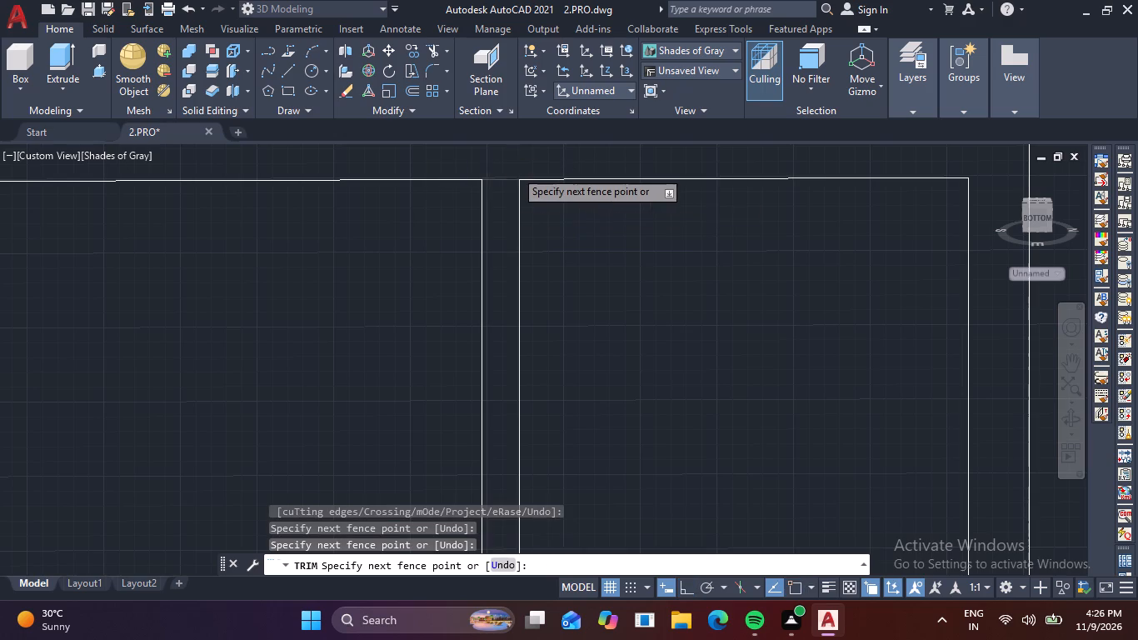
scroll(512, 171, down, 4)
middle_drag(544, 333, 509, 187)
right_drag(534, 298, 507, 177)
scroll(492, 417, up, 3)
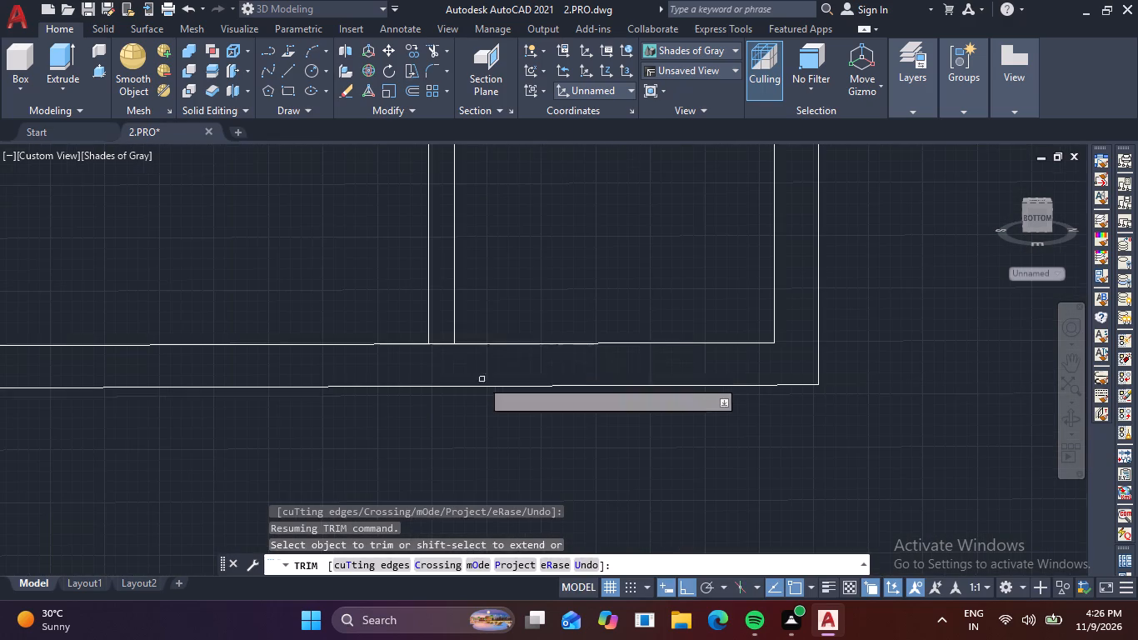
click(442, 331)
click(435, 366)
key(Escape)
Offset the two trimmed inner outlines 1" inward, into their respective window panes.
scroll(467, 340, down, 3)
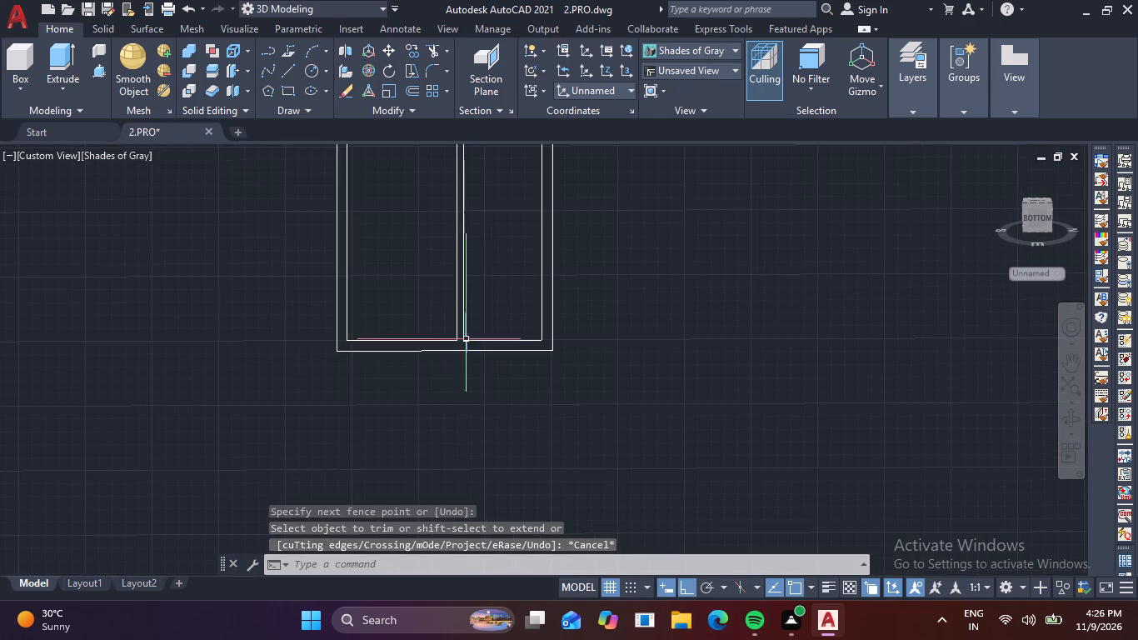
middle_drag(526, 270, 540, 367)
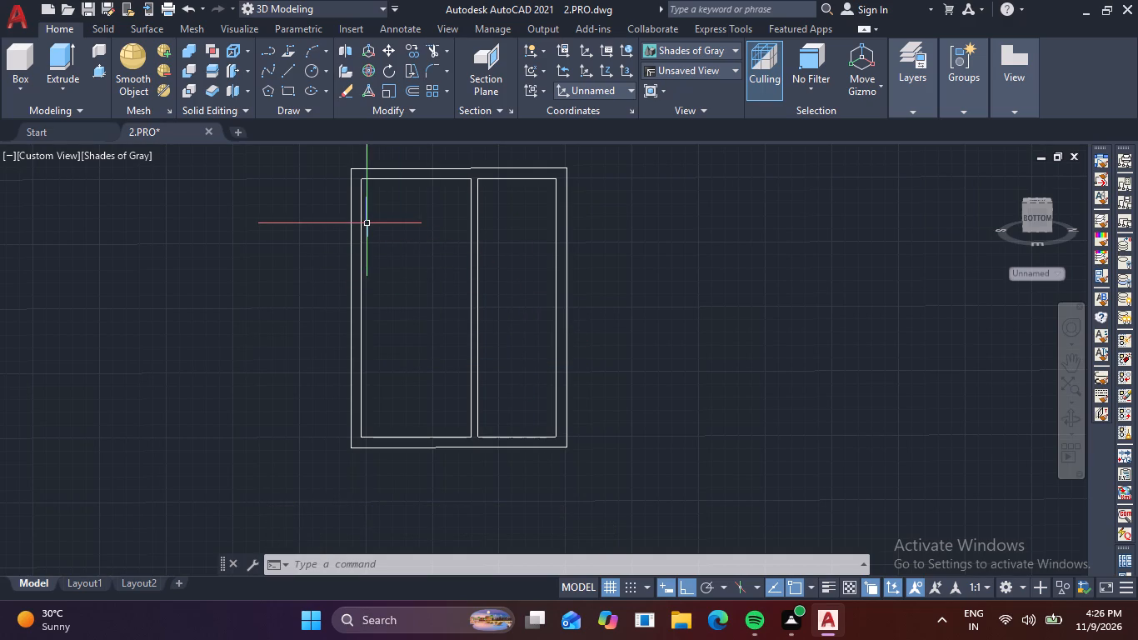
text(o)
key(space)
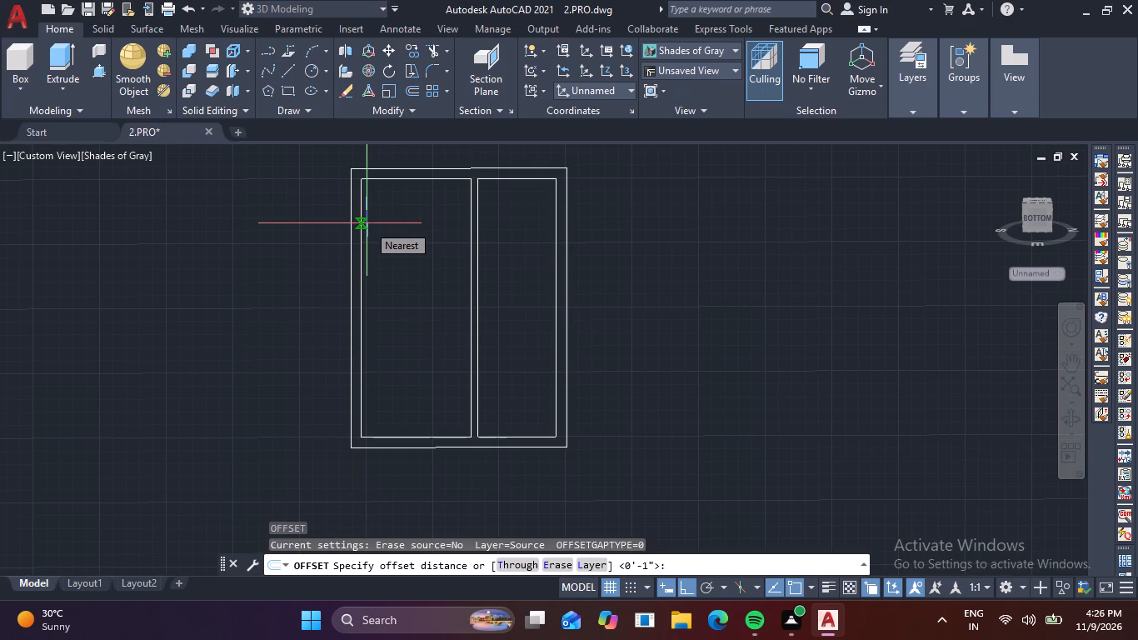
key(1)
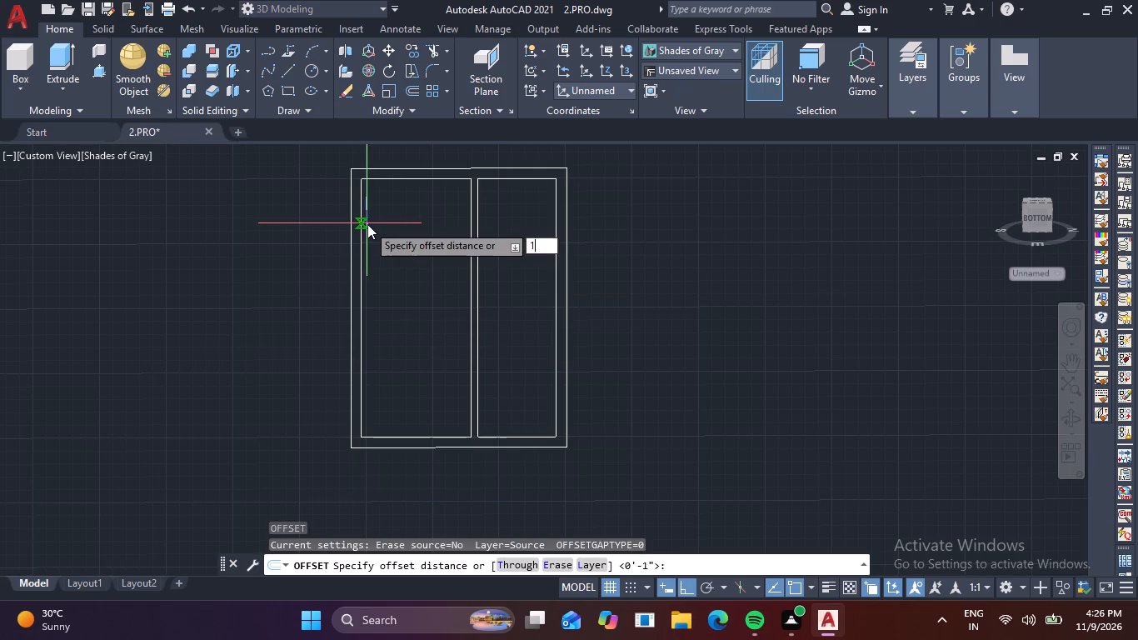
key(space)
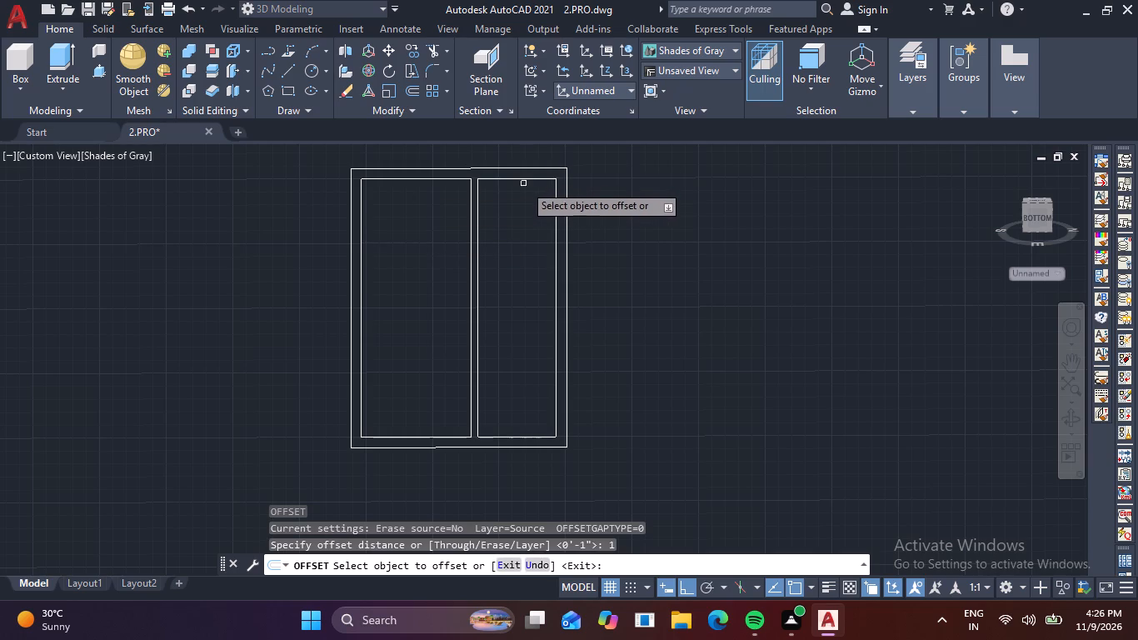
click(529, 181)
click(479, 237)
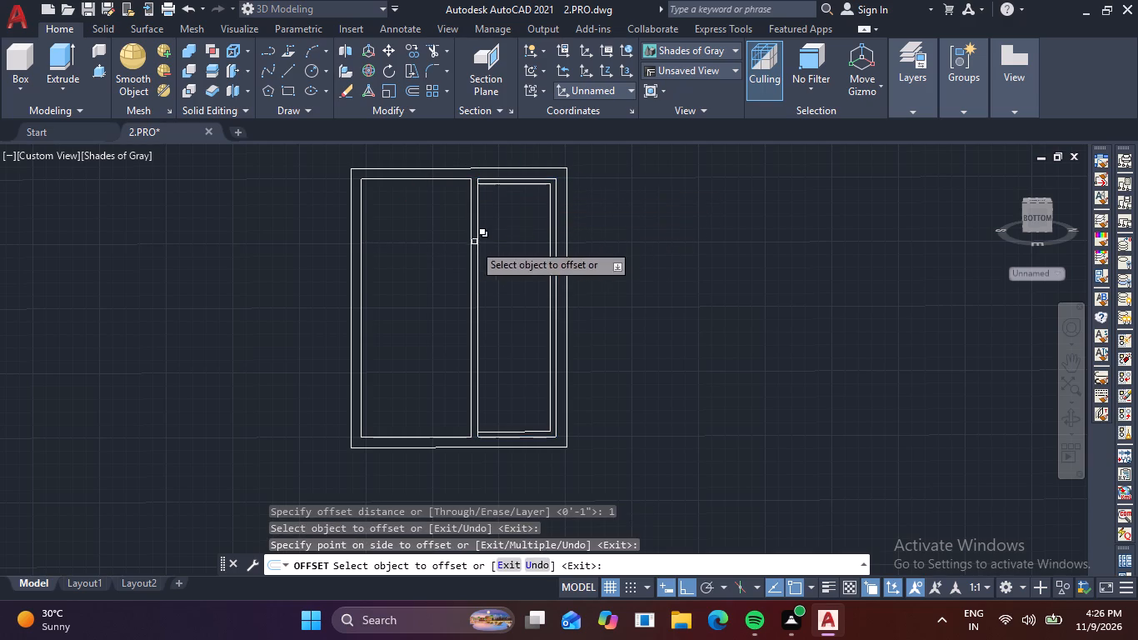
click(416, 179)
click(406, 237)
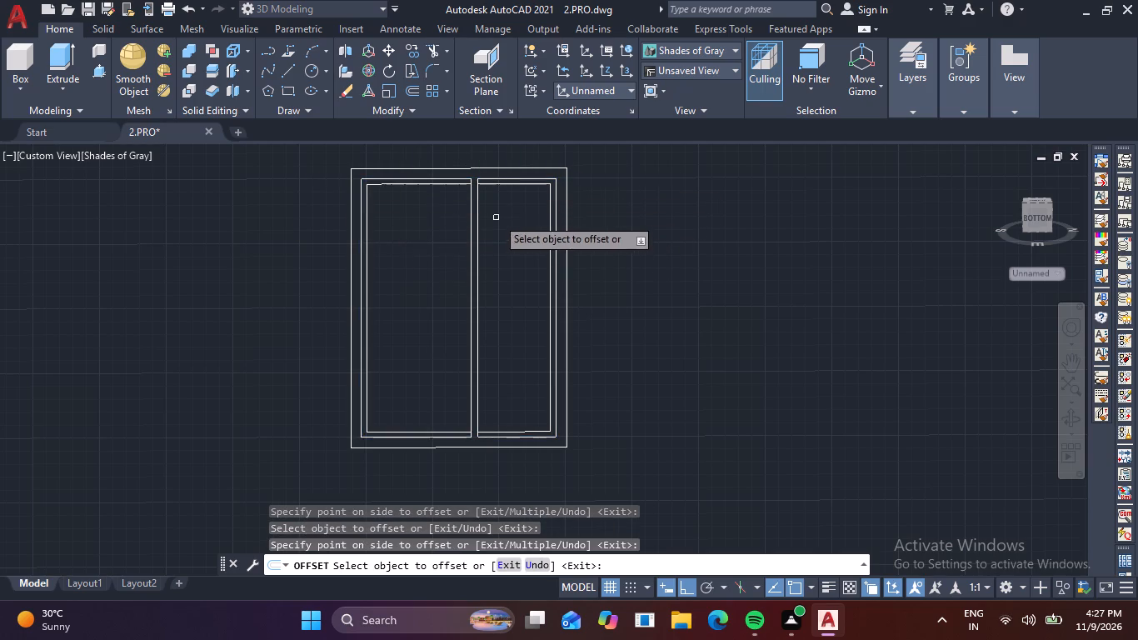
Extend the 2" inner outline across the mullion gap at both its upper and lower edges.
scroll(480, 193, up, 1)
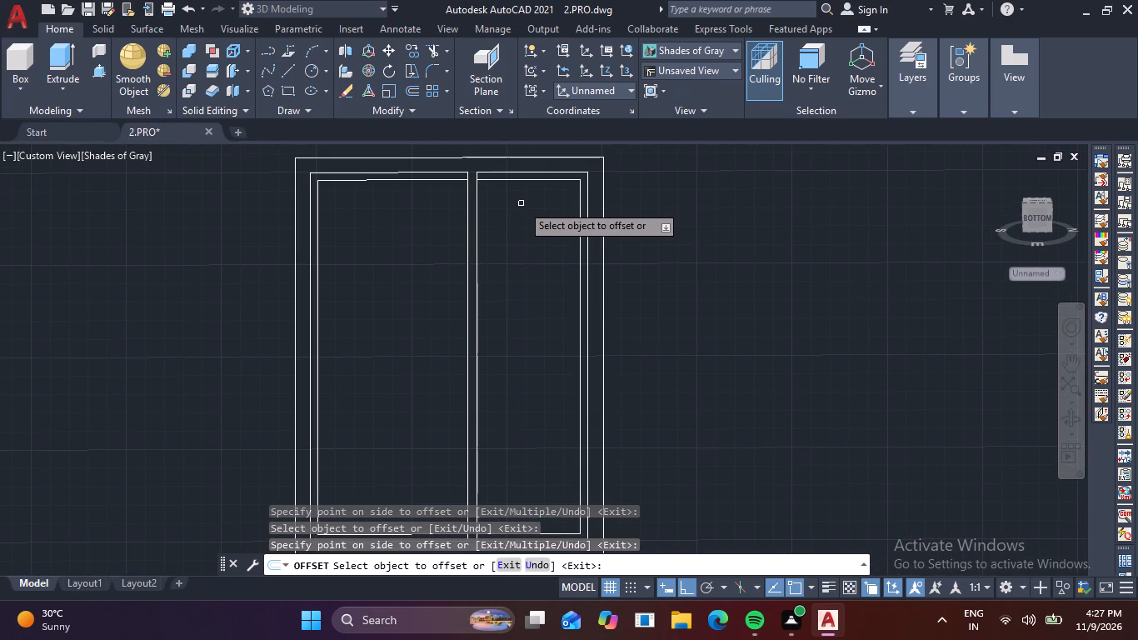
scroll(484, 180, up, 3)
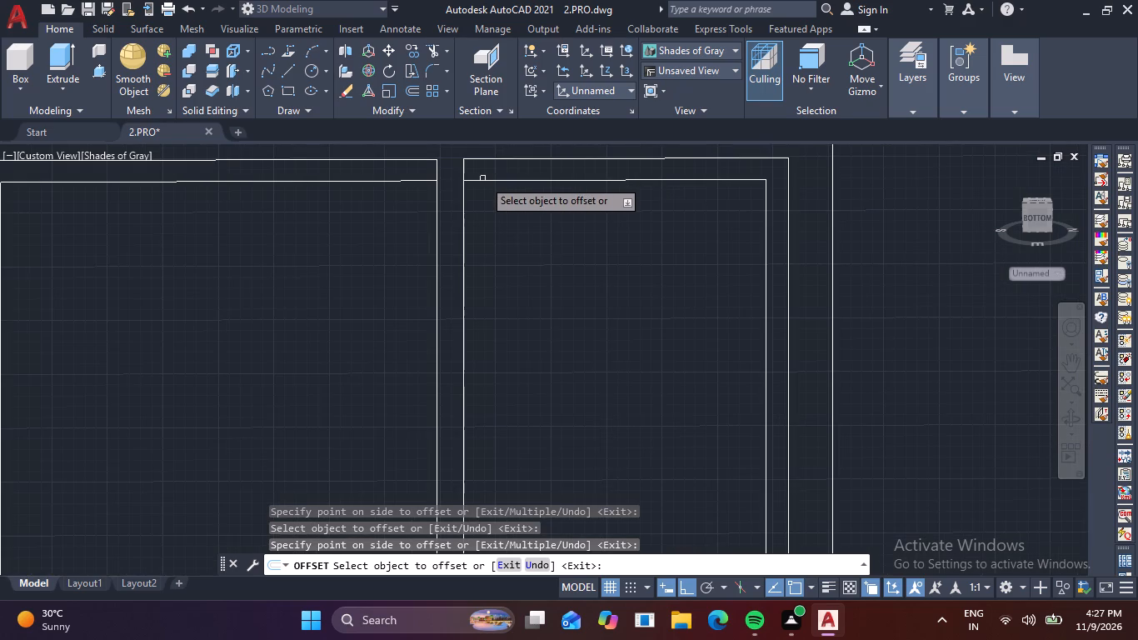
scroll(494, 197, down, 2)
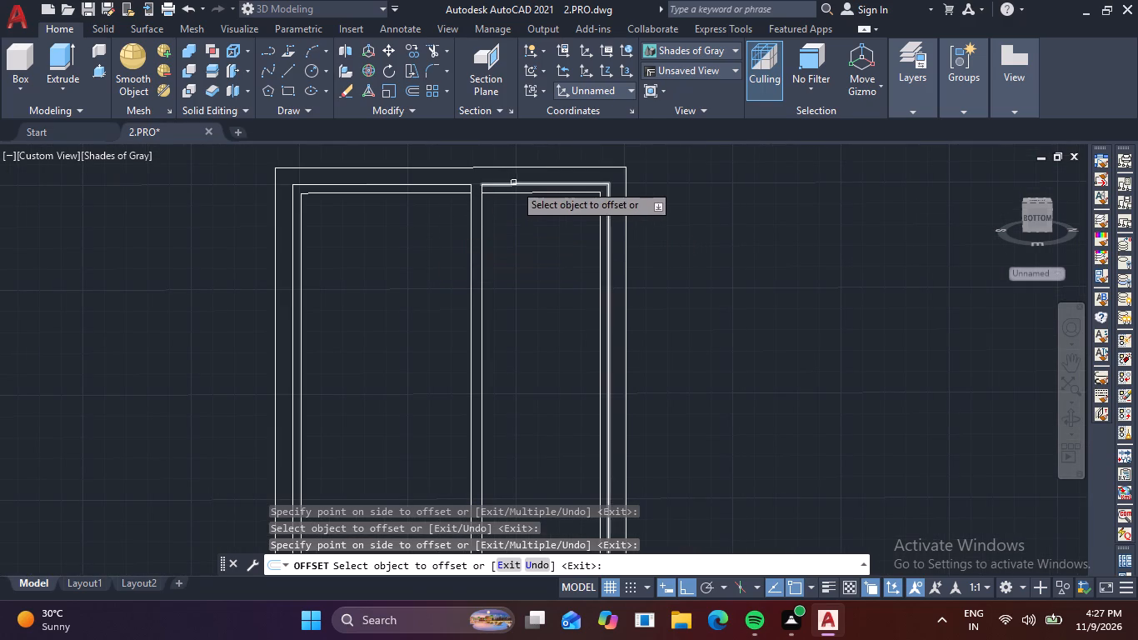
key(Escape)
key(e)
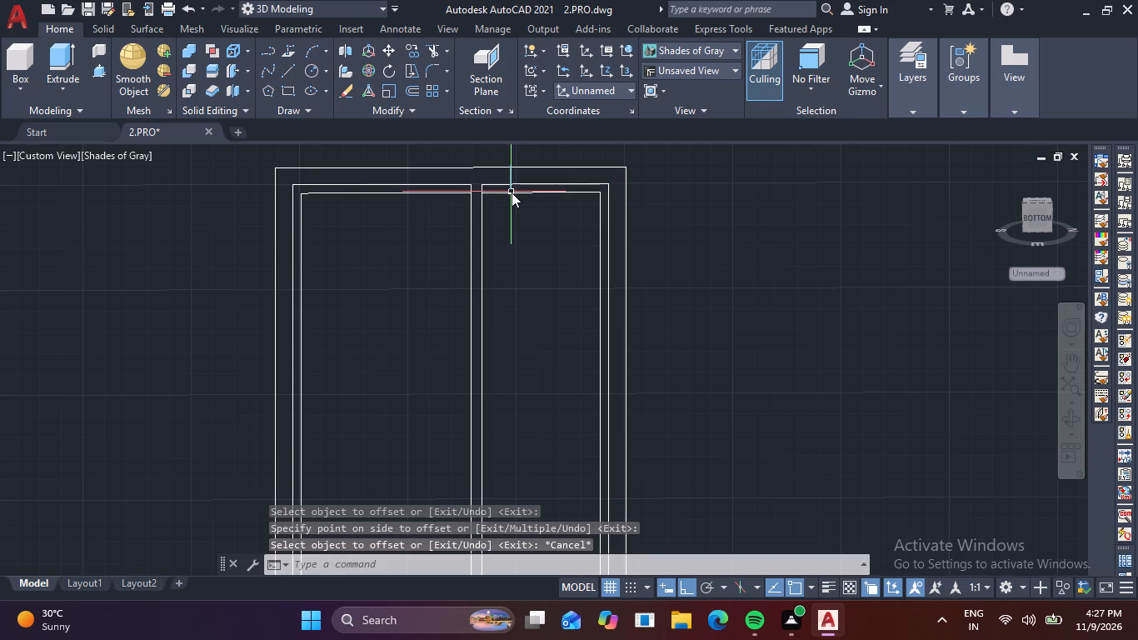
key(x)
key(space)
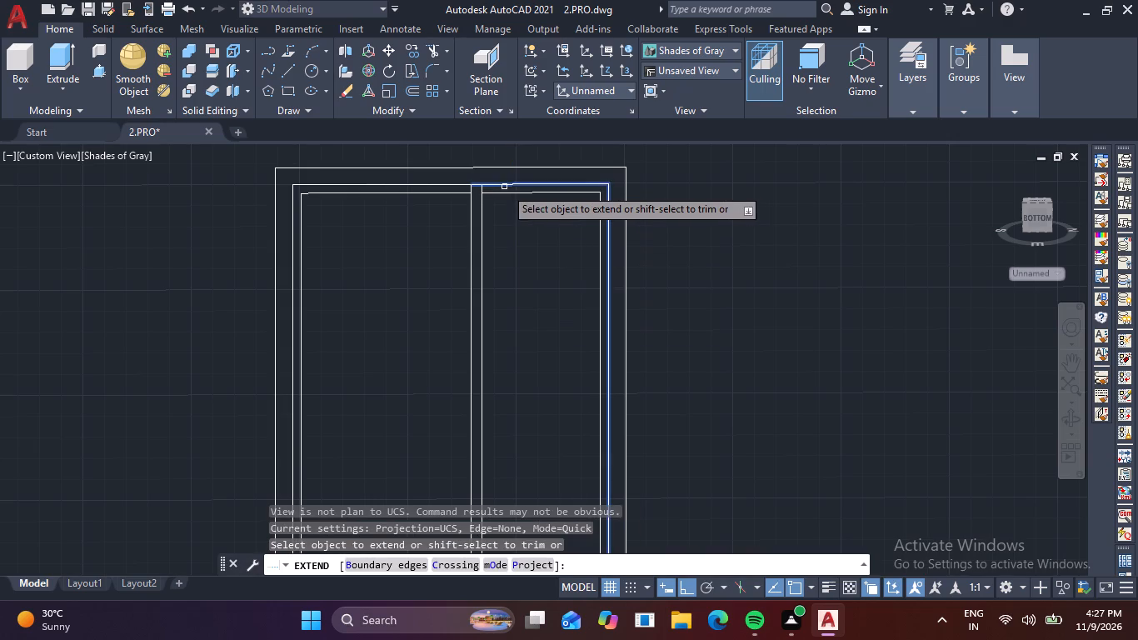
click(498, 184)
middle_drag(523, 284, 516, 145)
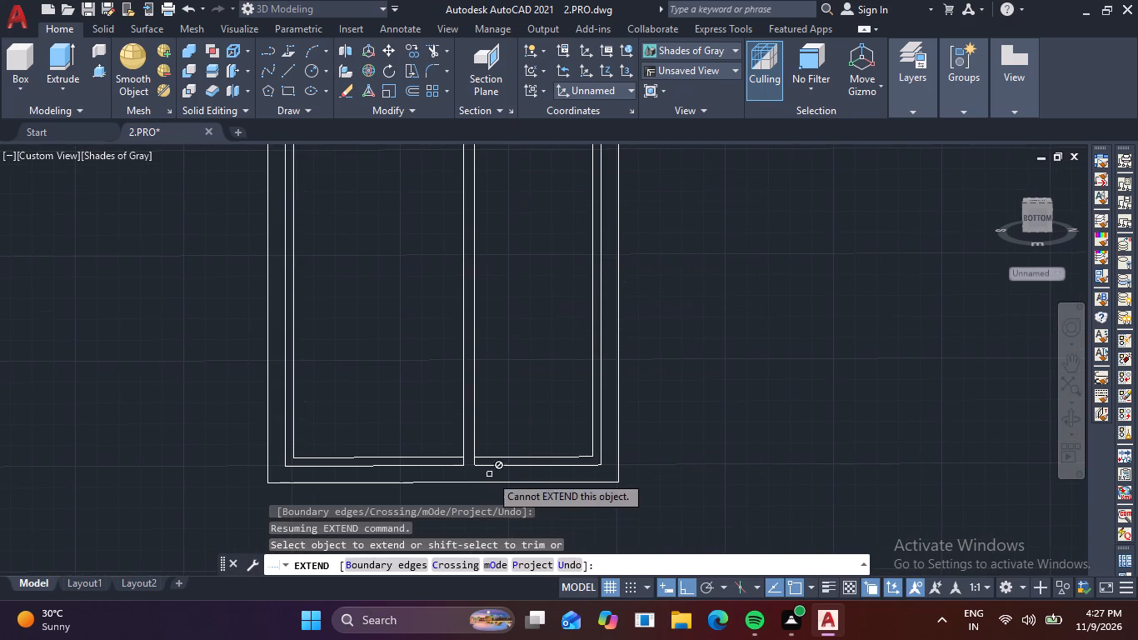
key(space)
key(space)
key(space)
key(space)
key(space)
key(space)
key(space)
key(space)
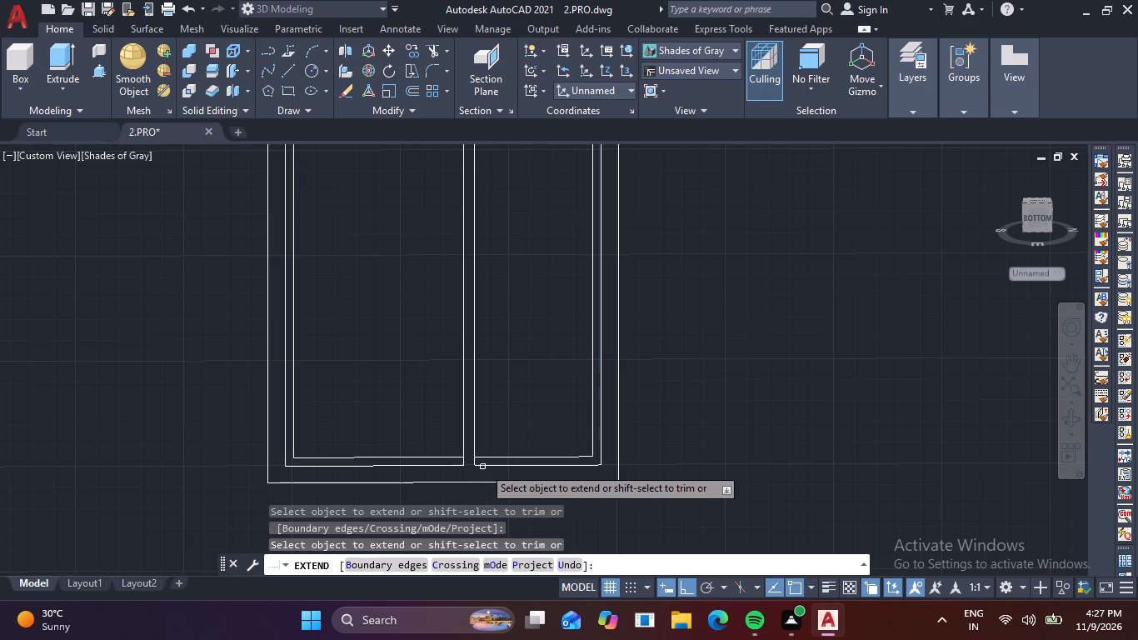
click(483, 467)
scroll(469, 463, up, 3)
click(427, 461)
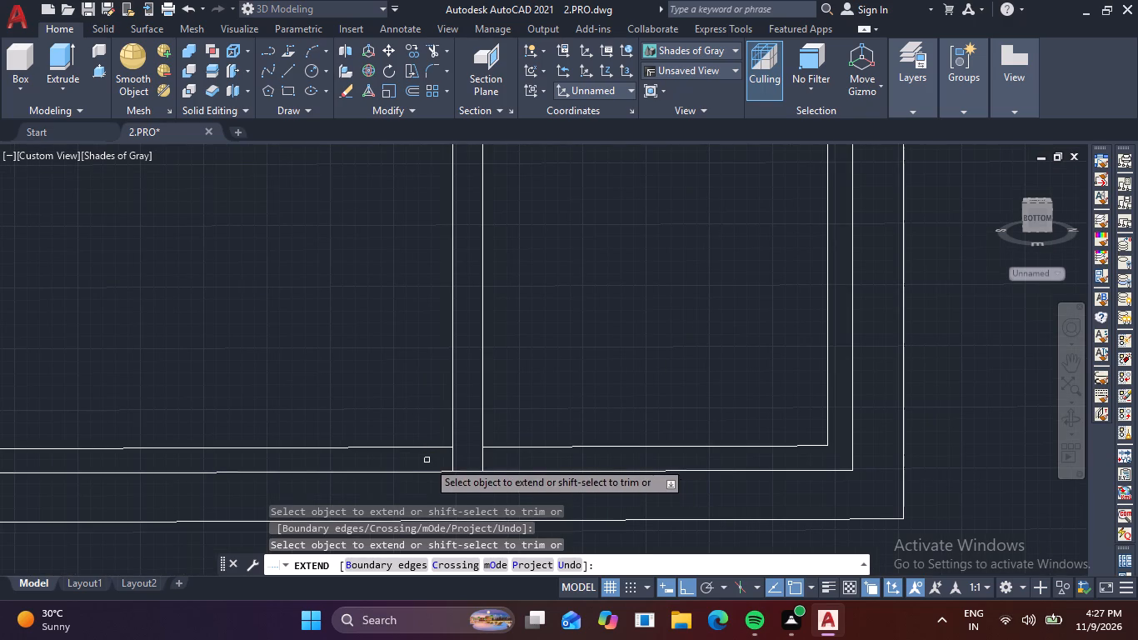
key(Escape)
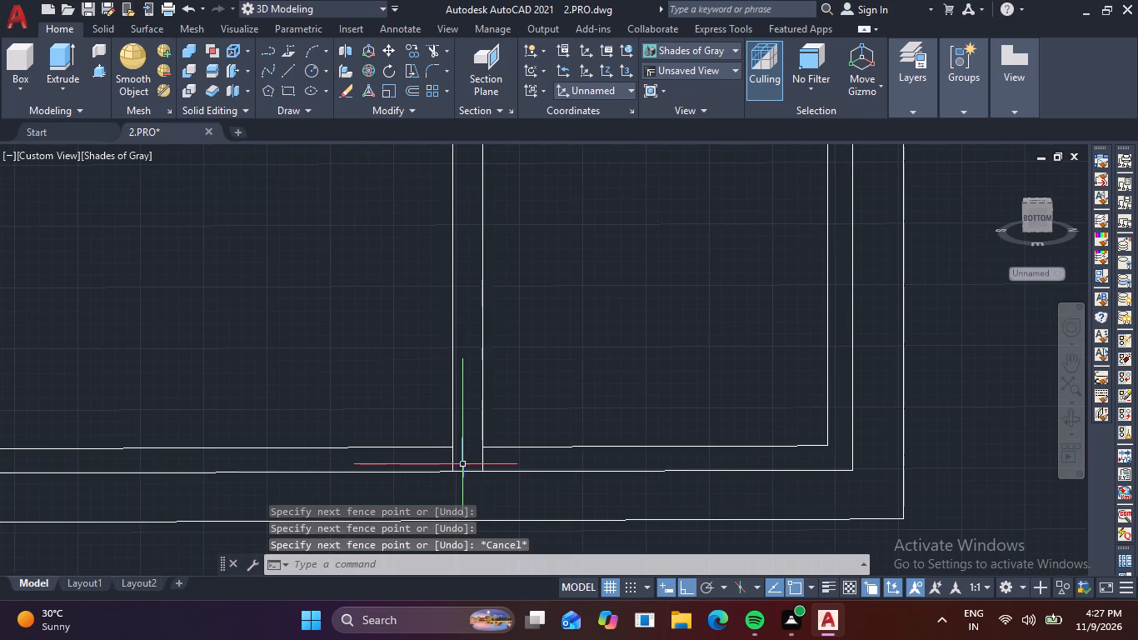
Trim both mullion lines' upper and lower ends back to the 1" offset outlines.
key(t)
key(r)
key(space)
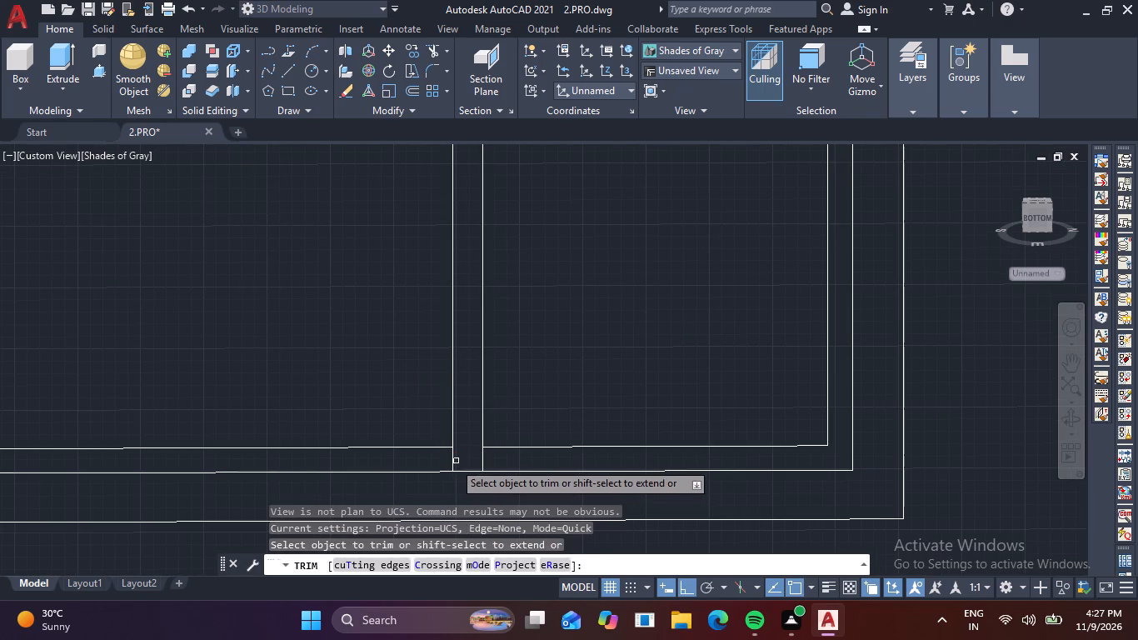
click(447, 463)
click(488, 462)
scroll(492, 447, down, 3)
middle_drag(530, 363, 532, 417)
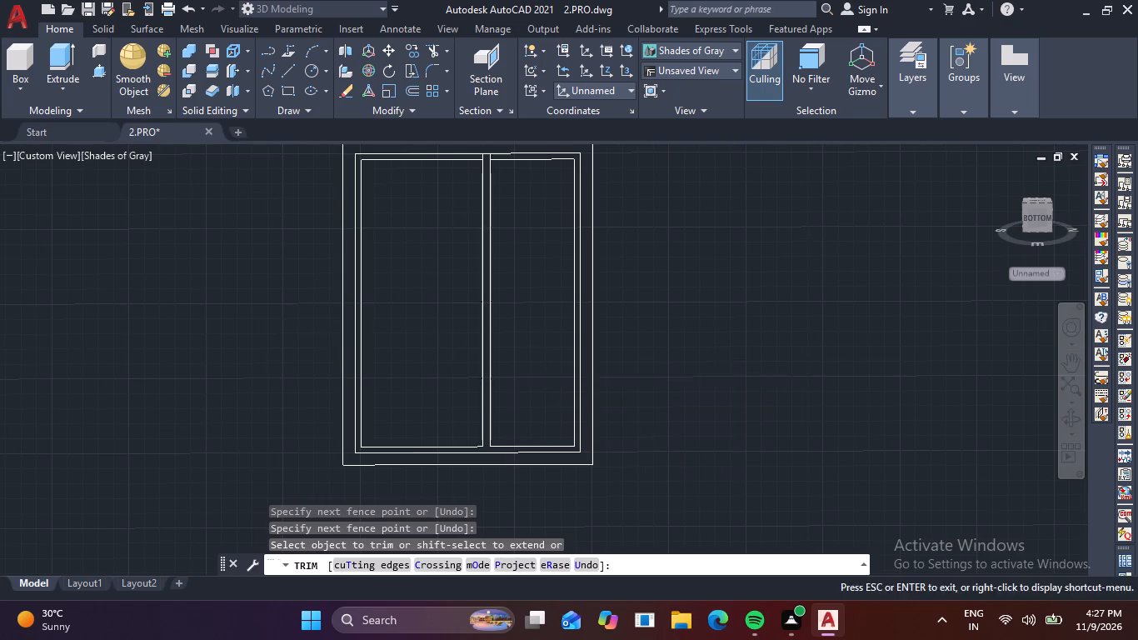
middle_drag(532, 417, 543, 463)
scroll(543, 463, up, 1)
scroll(497, 200, up, 3)
click(472, 306)
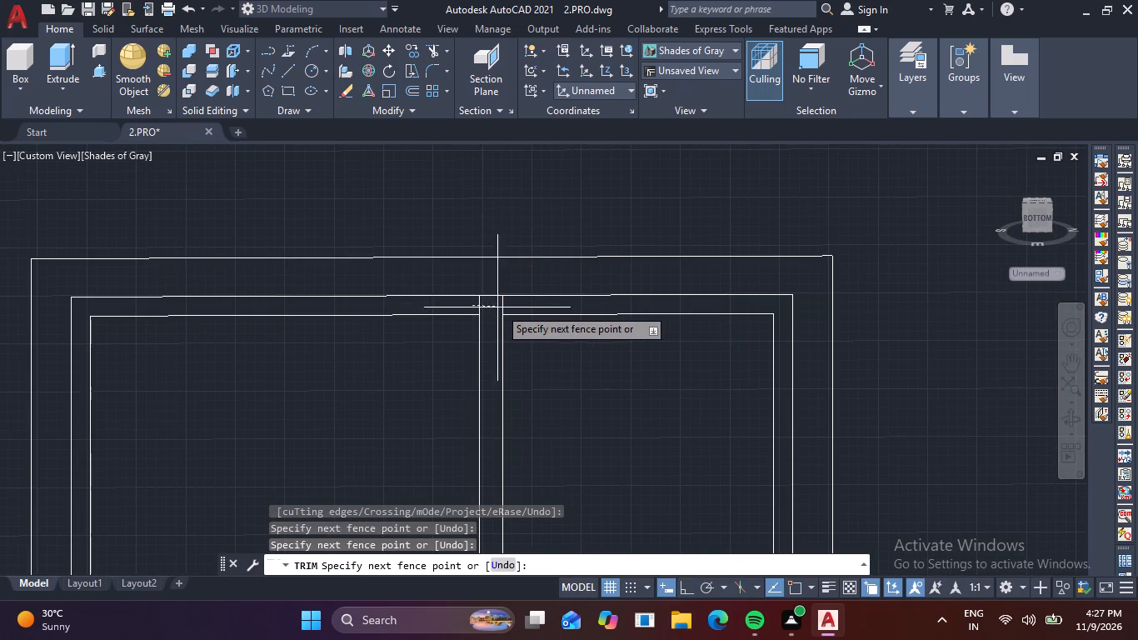
click(516, 307)
key(Escape)
key(Escape)
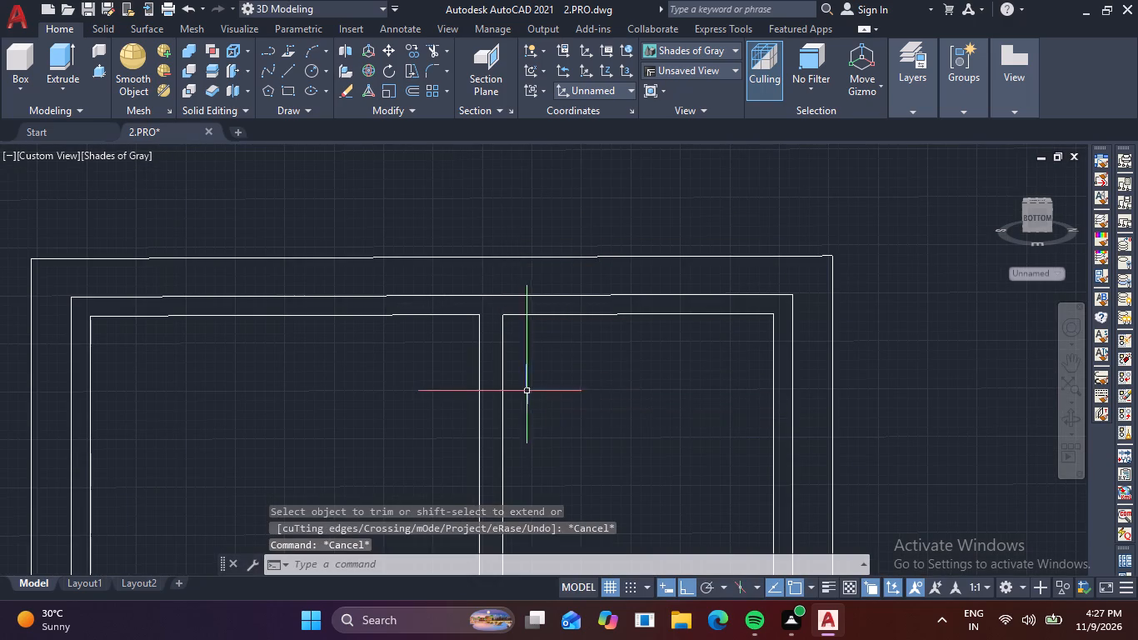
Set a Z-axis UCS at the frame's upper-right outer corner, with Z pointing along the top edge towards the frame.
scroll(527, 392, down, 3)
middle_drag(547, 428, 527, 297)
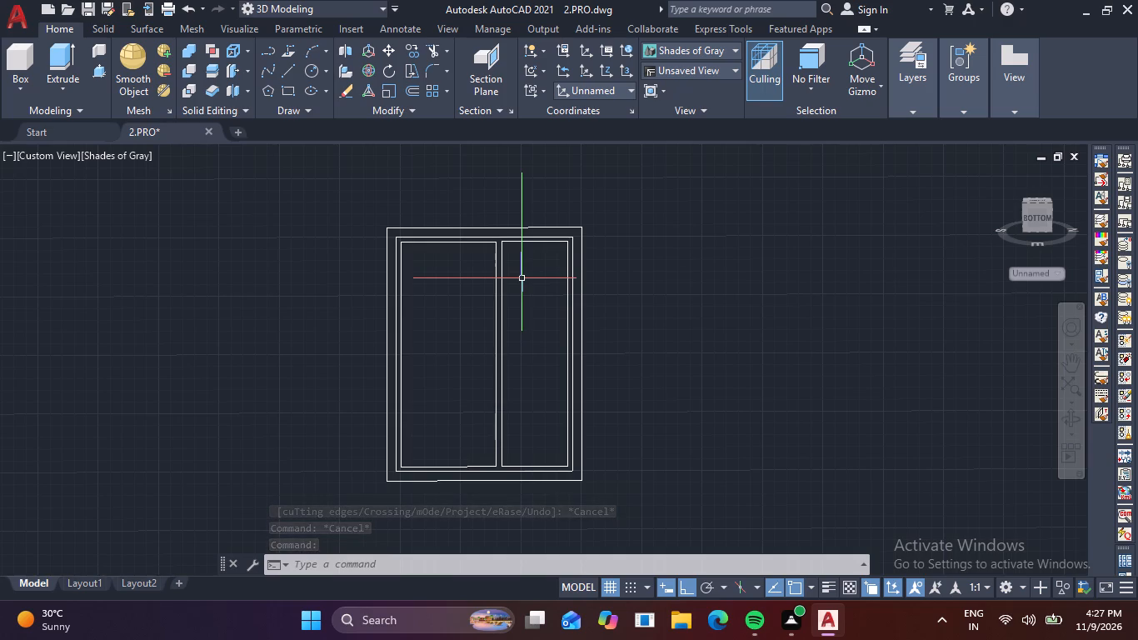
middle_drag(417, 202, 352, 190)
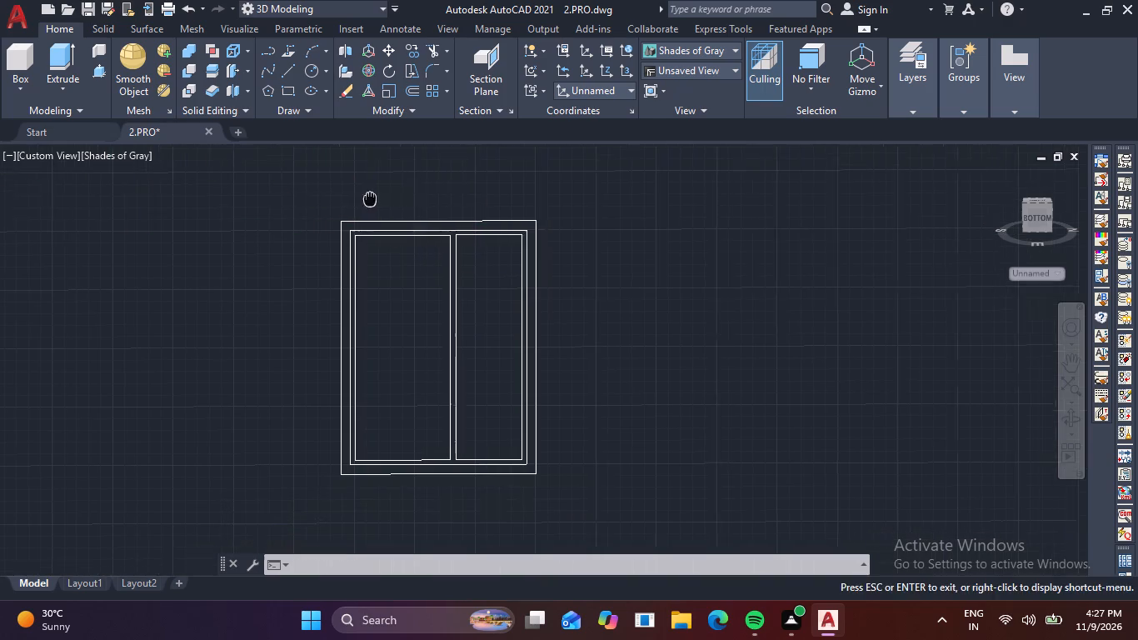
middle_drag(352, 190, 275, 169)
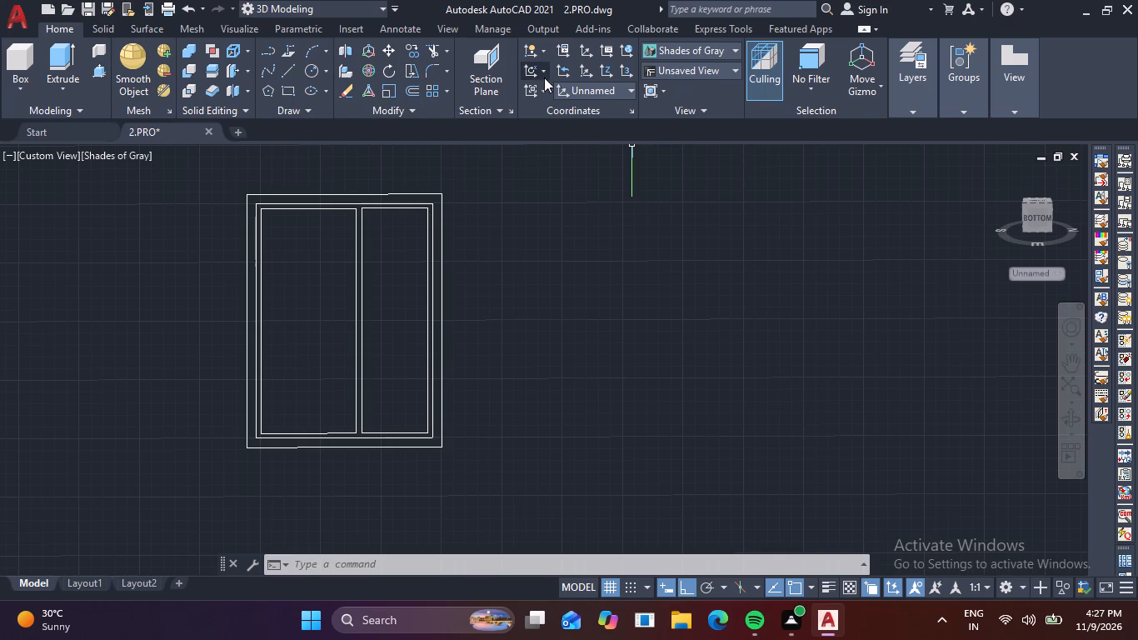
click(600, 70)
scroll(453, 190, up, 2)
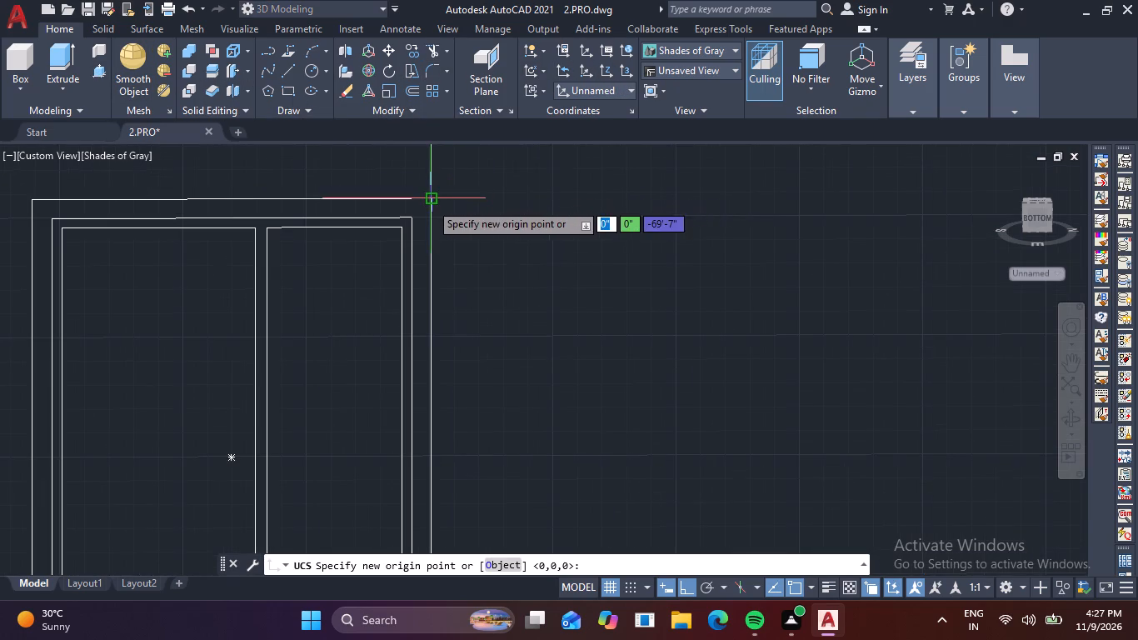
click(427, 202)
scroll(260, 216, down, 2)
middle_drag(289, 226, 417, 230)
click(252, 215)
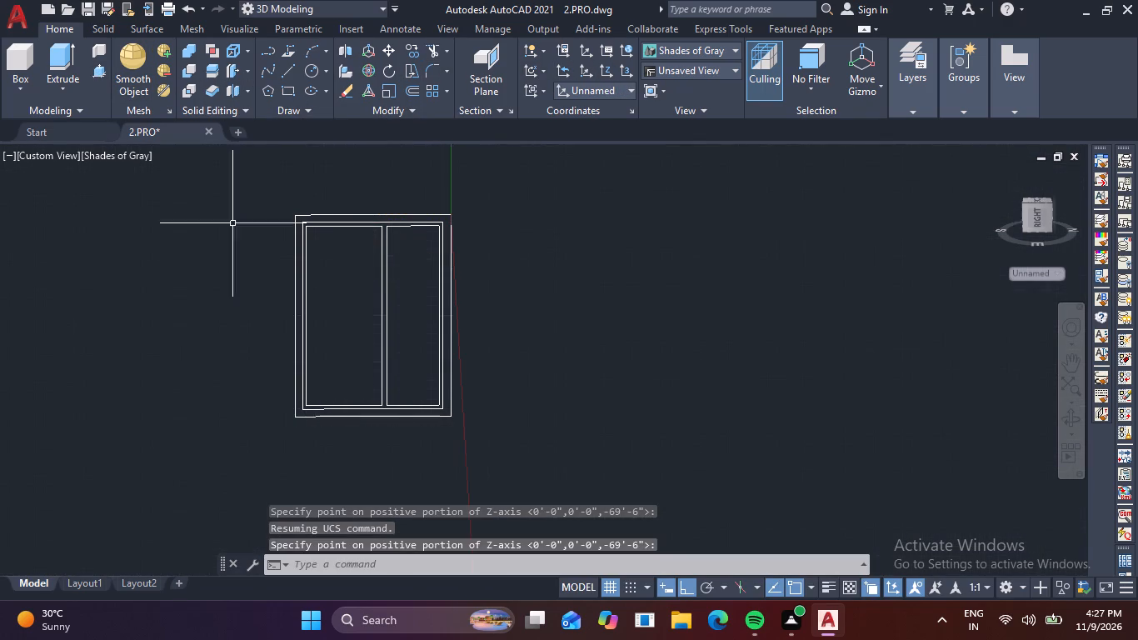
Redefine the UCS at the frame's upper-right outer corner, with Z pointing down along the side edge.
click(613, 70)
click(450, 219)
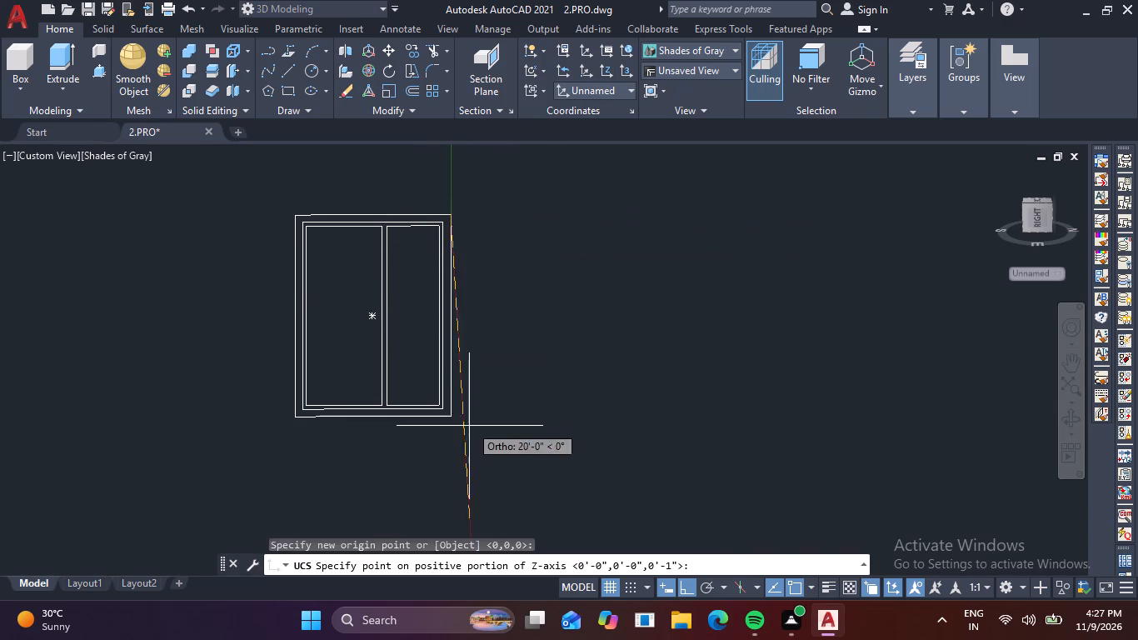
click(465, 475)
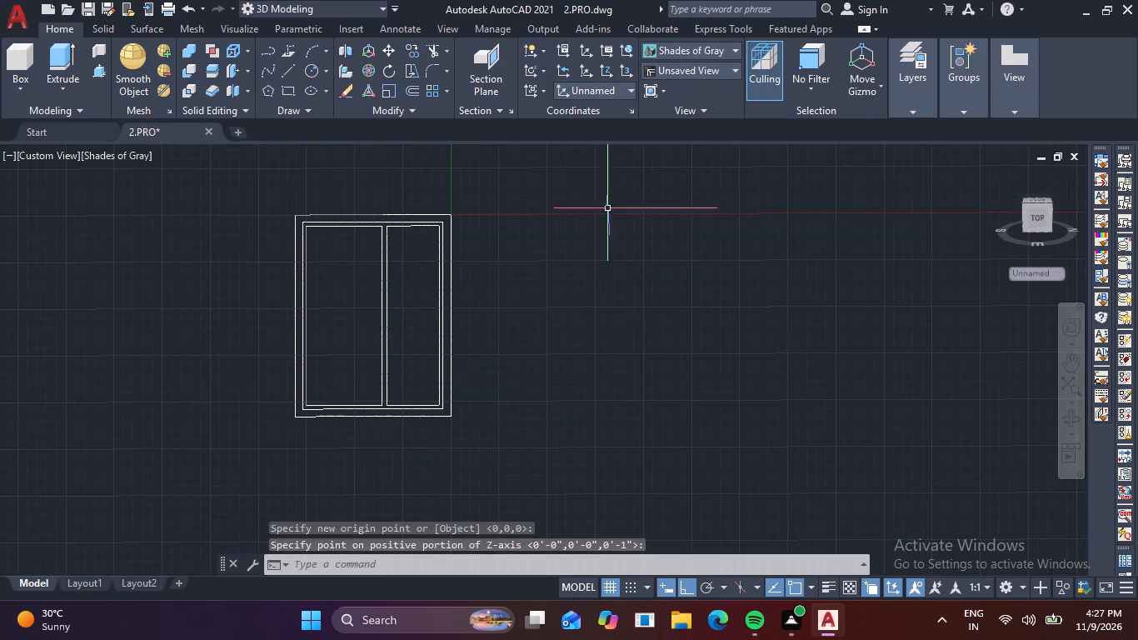
Redefine the UCS at the frame's upper-right outer corner, with Z pointing horizontally away from the frame.
click(606, 72)
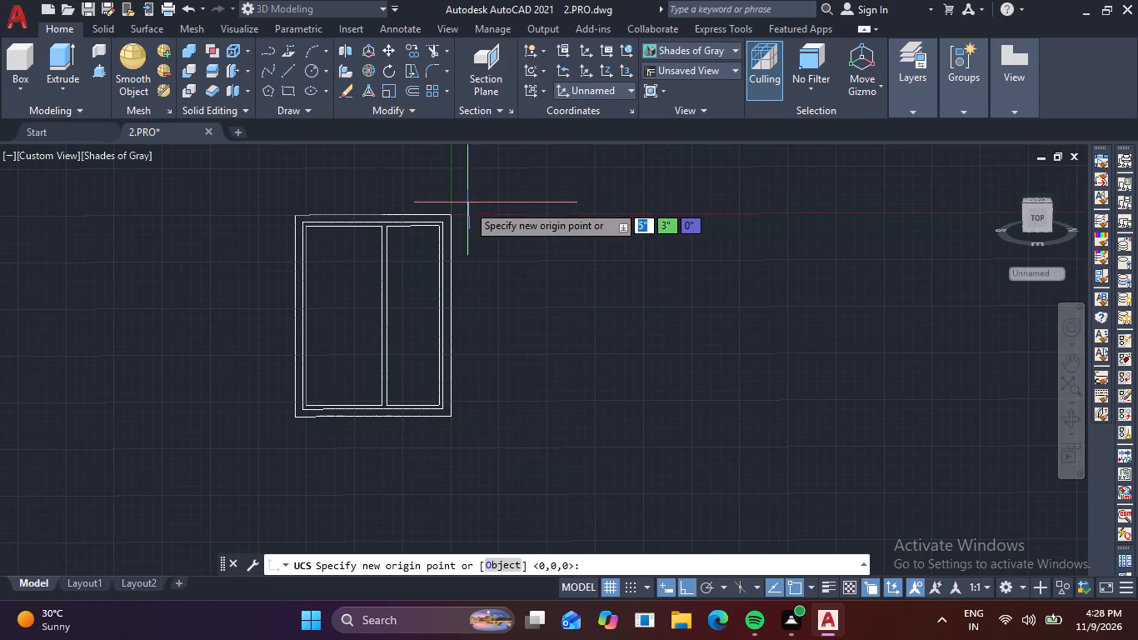
click(450, 215)
click(694, 228)
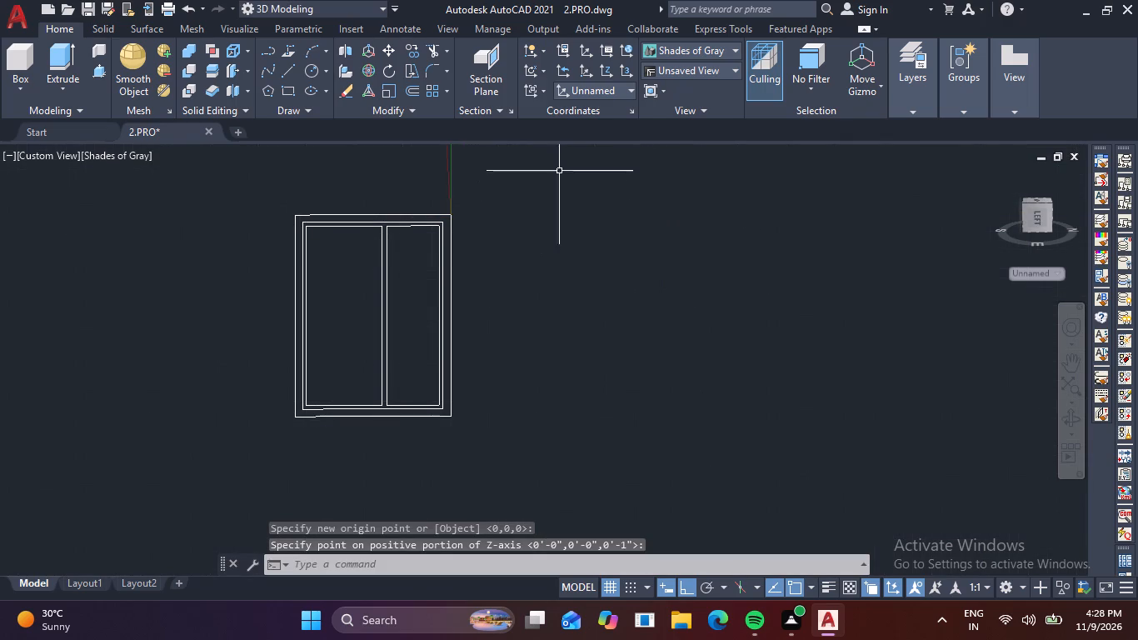
Redefine the UCS at the frame's upper-right outer corner, with Z pointing straight up away from the frame.
click(606, 72)
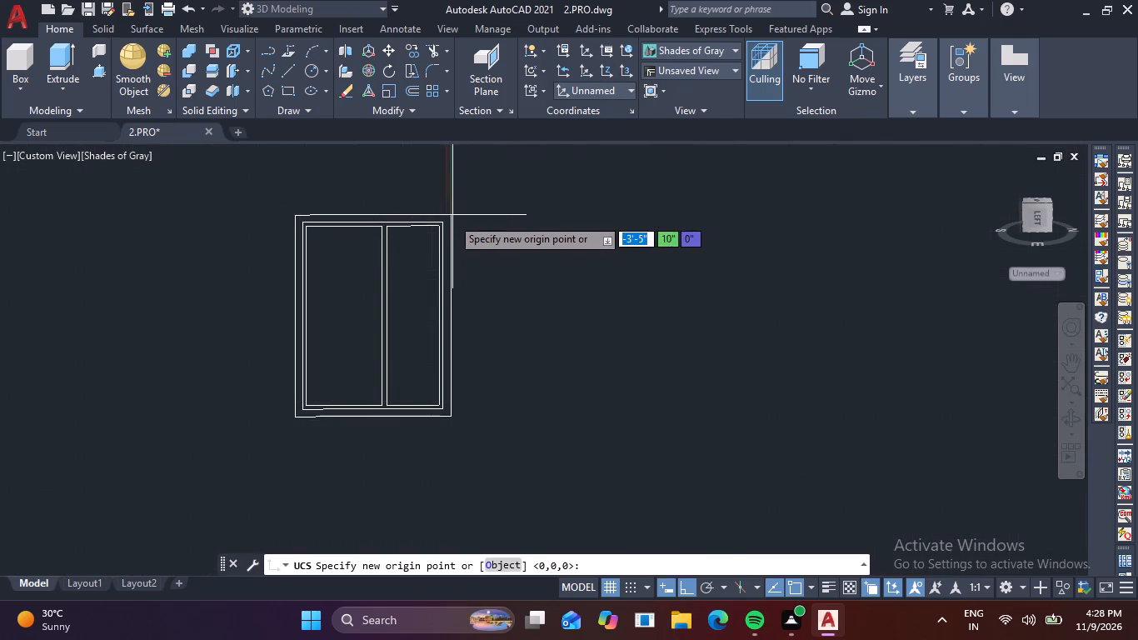
click(449, 219)
middle_drag(413, 165, 394, 300)
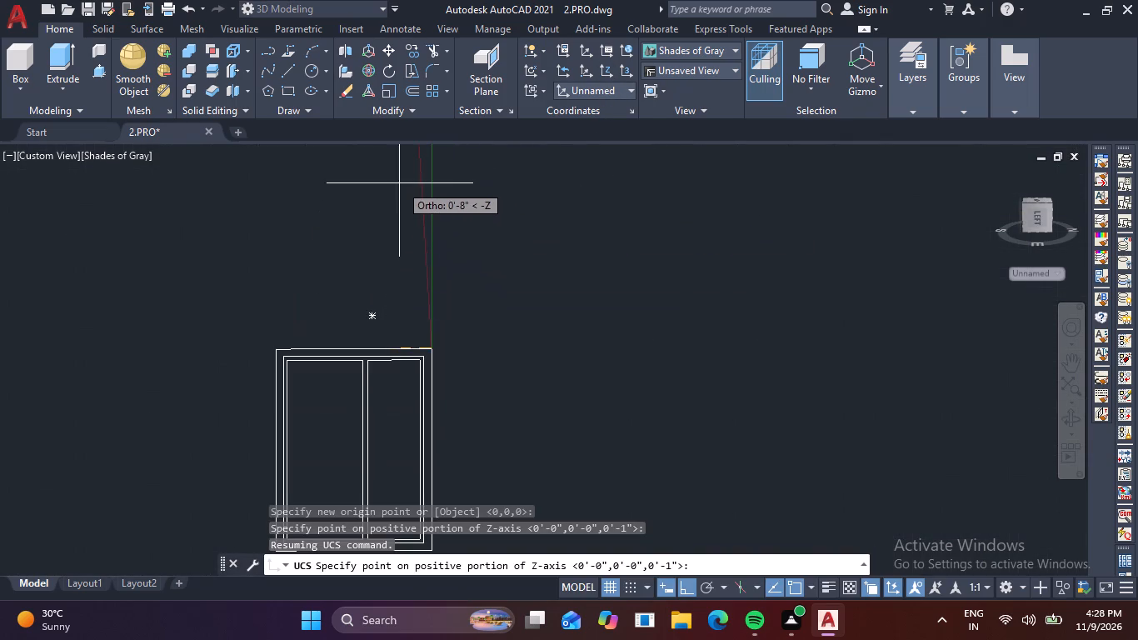
click(422, 172)
scroll(395, 301, down, 1)
middle_drag(397, 332, 427, 217)
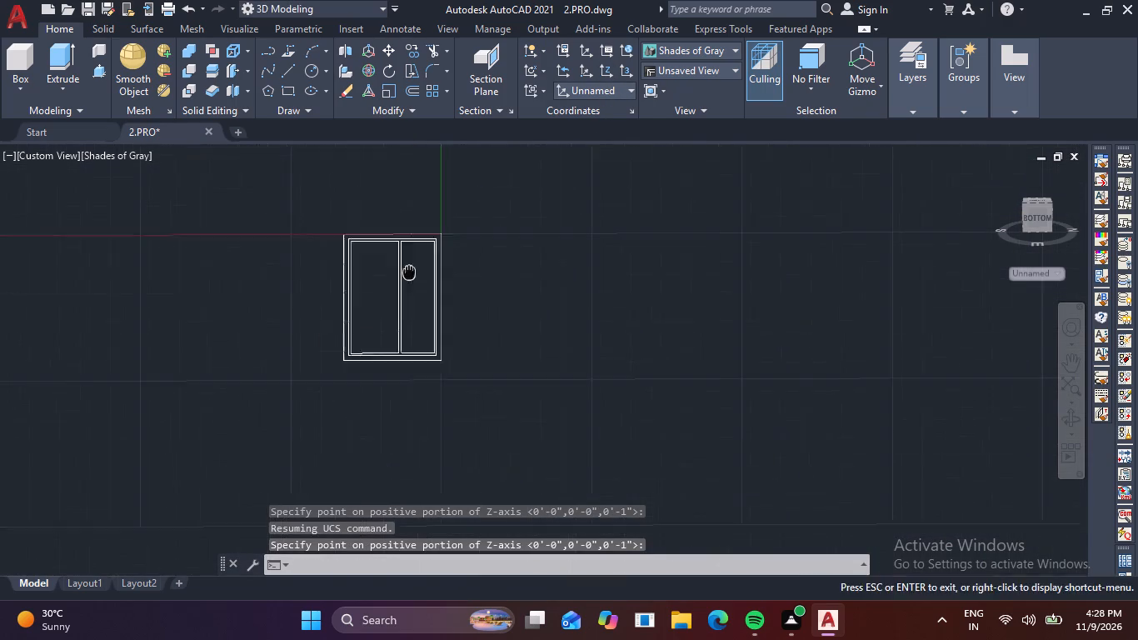
middle_drag(427, 217, 432, 197)
scroll(435, 256, up, 2)
middle_drag(418, 212, 447, 306)
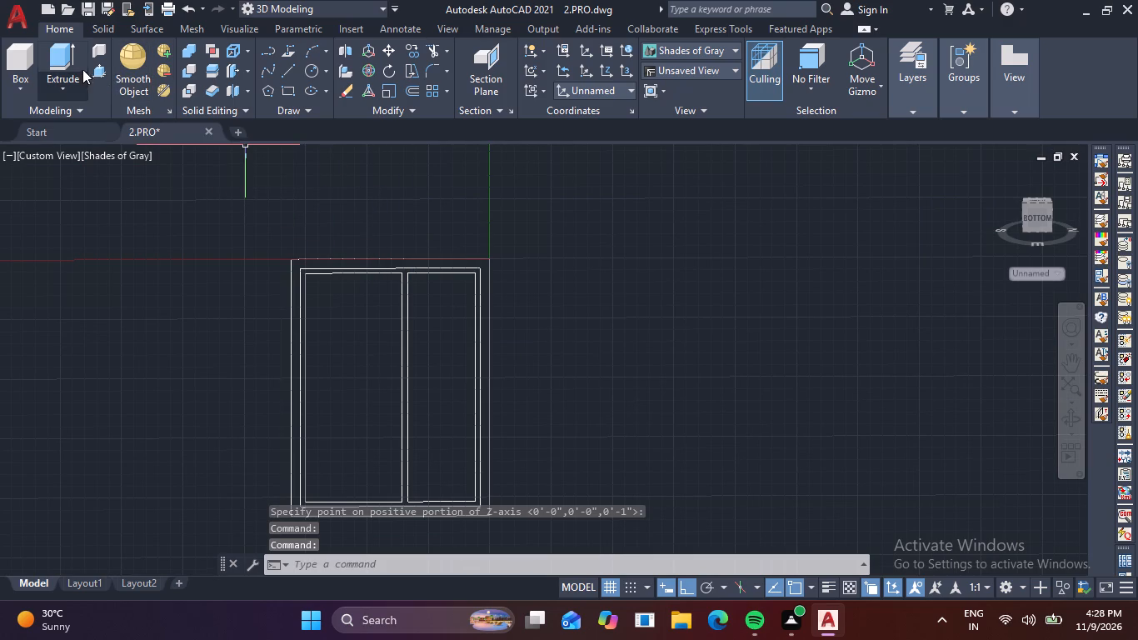
Press-pull the wide and narrow glass pane areas on either side of the mullion by 0.6" each.
click(109, 72)
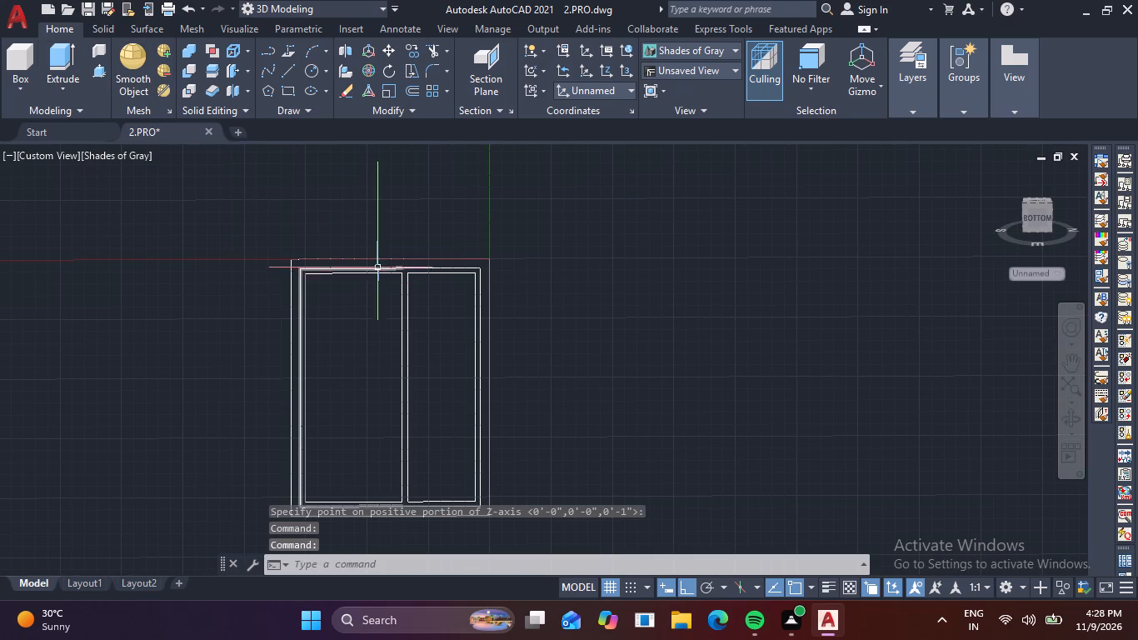
scroll(393, 267, up, 2)
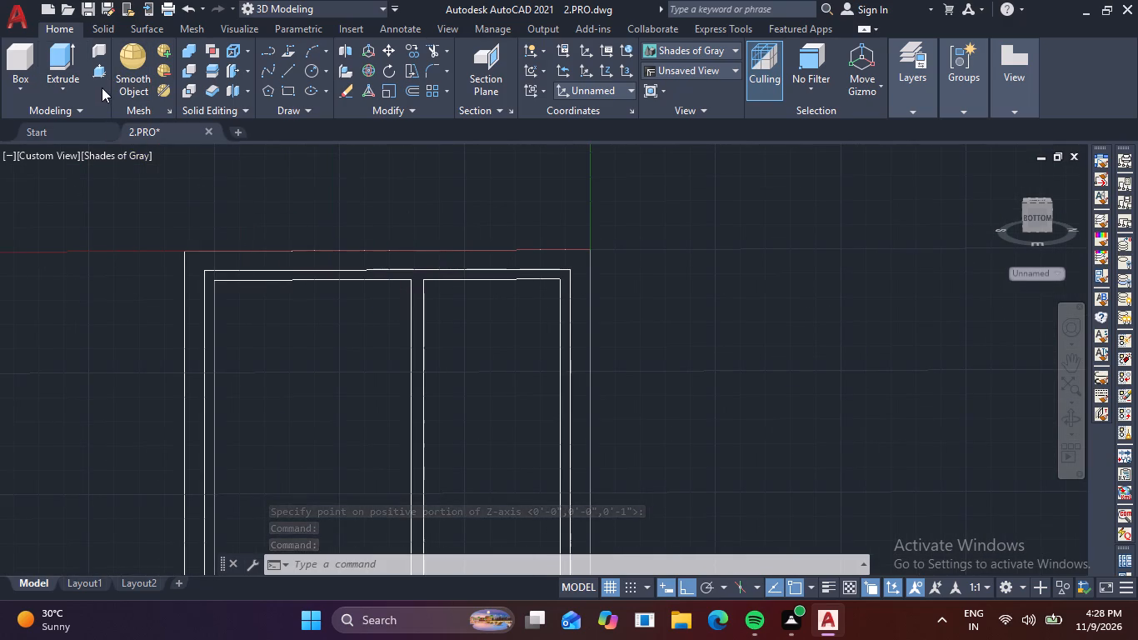
click(101, 72)
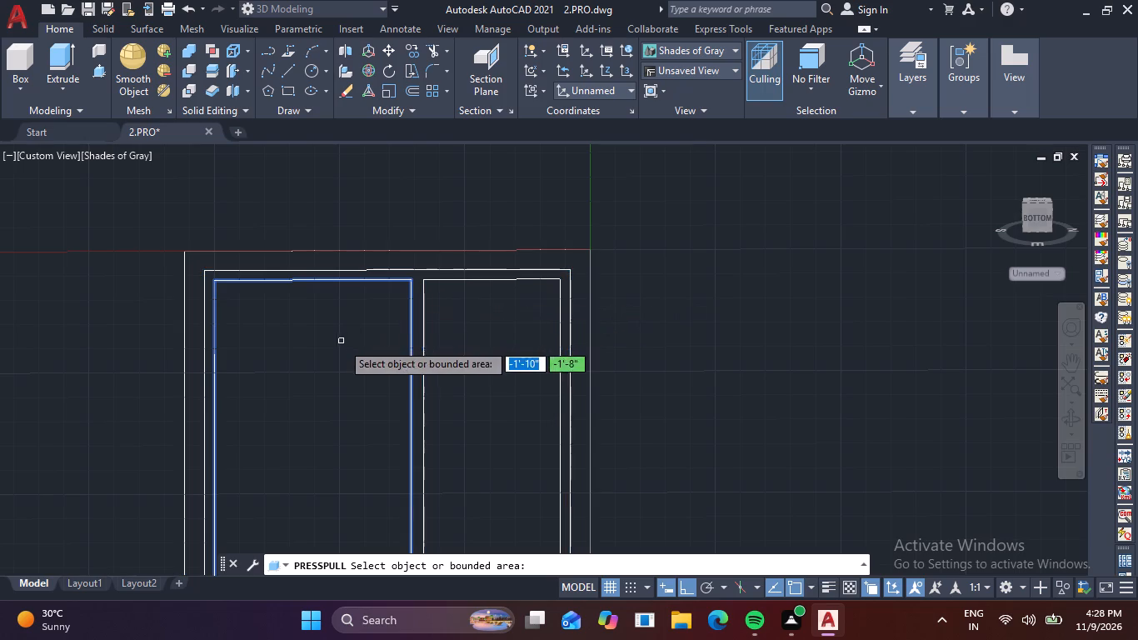
click(329, 367)
scroll(255, 418, down, 2)
middle_drag(295, 413, 296, 410)
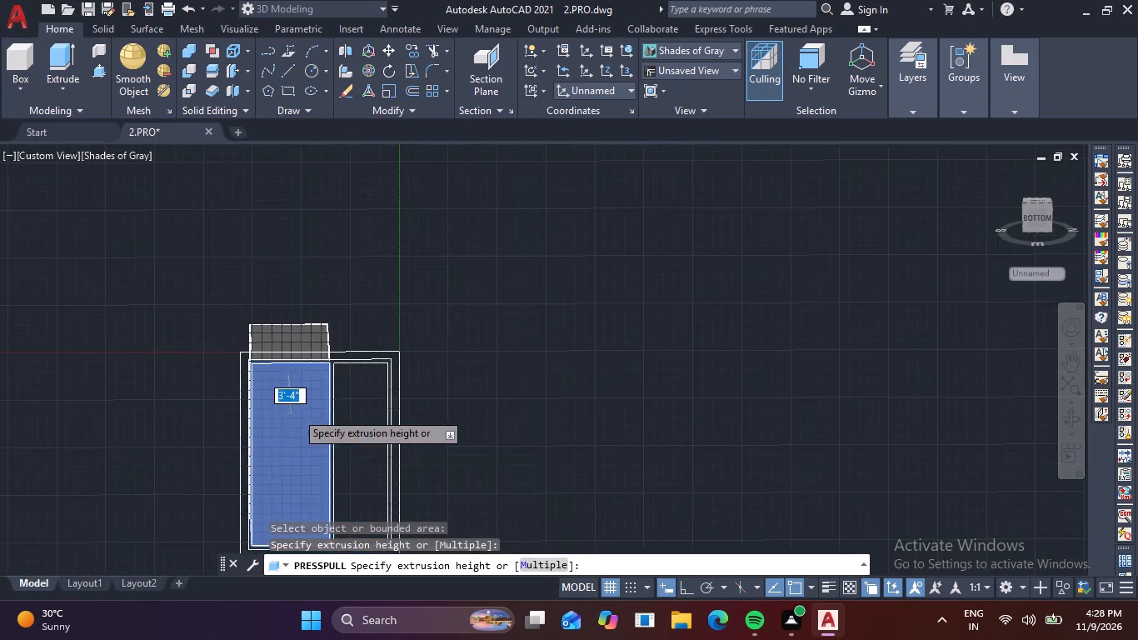
middle_drag(296, 410, 308, 311)
key(period)
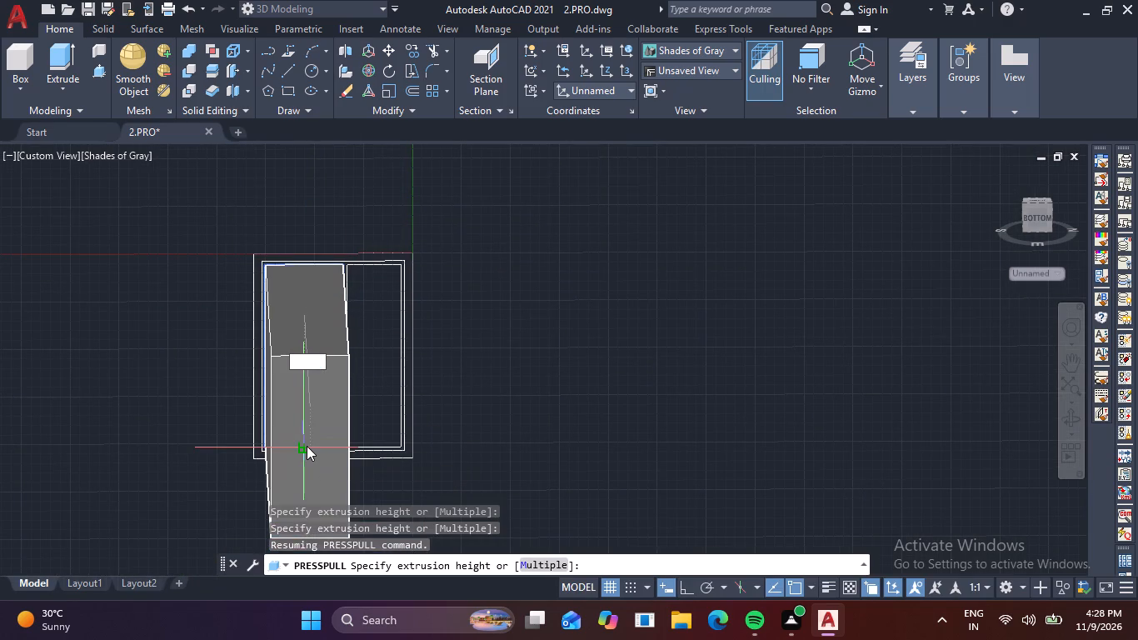
text(6)
key(space)
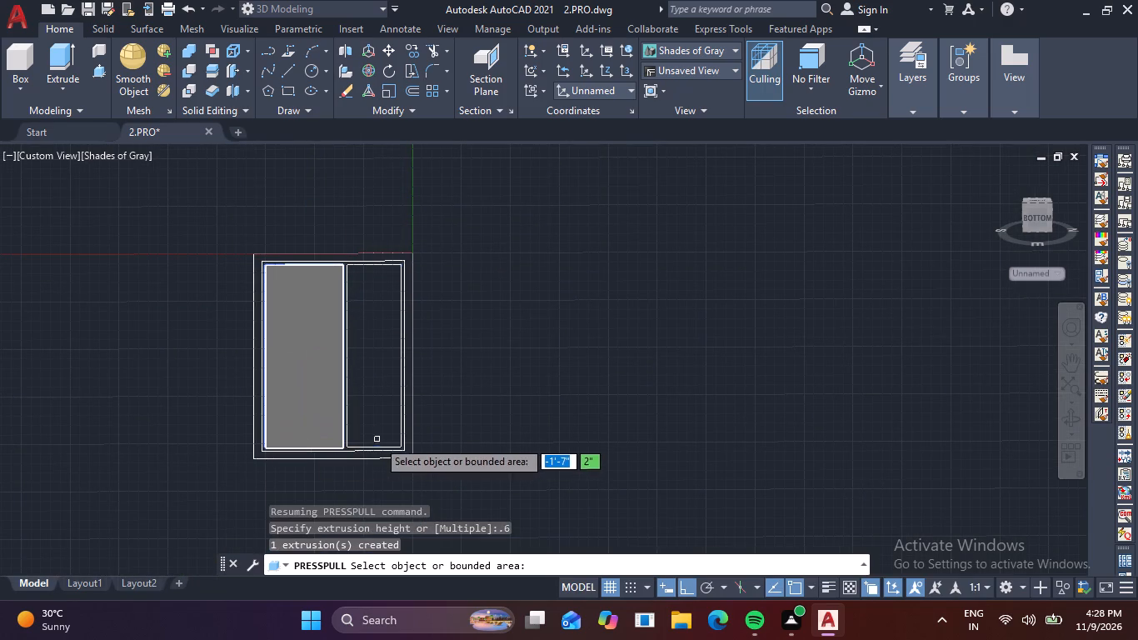
click(379, 406)
text(.6)
key(space)
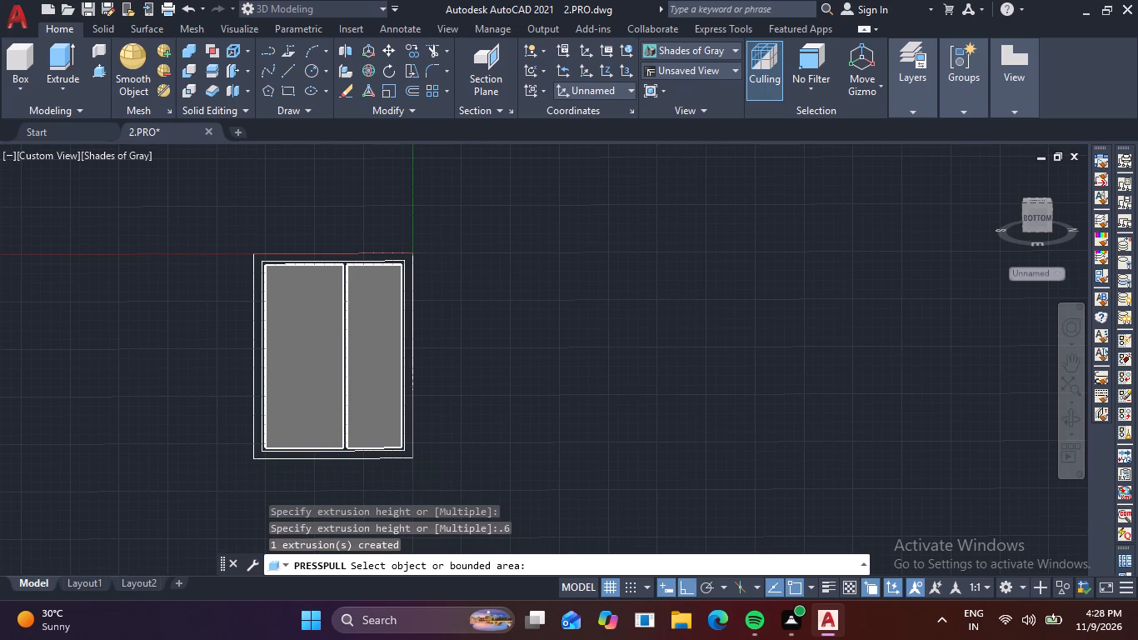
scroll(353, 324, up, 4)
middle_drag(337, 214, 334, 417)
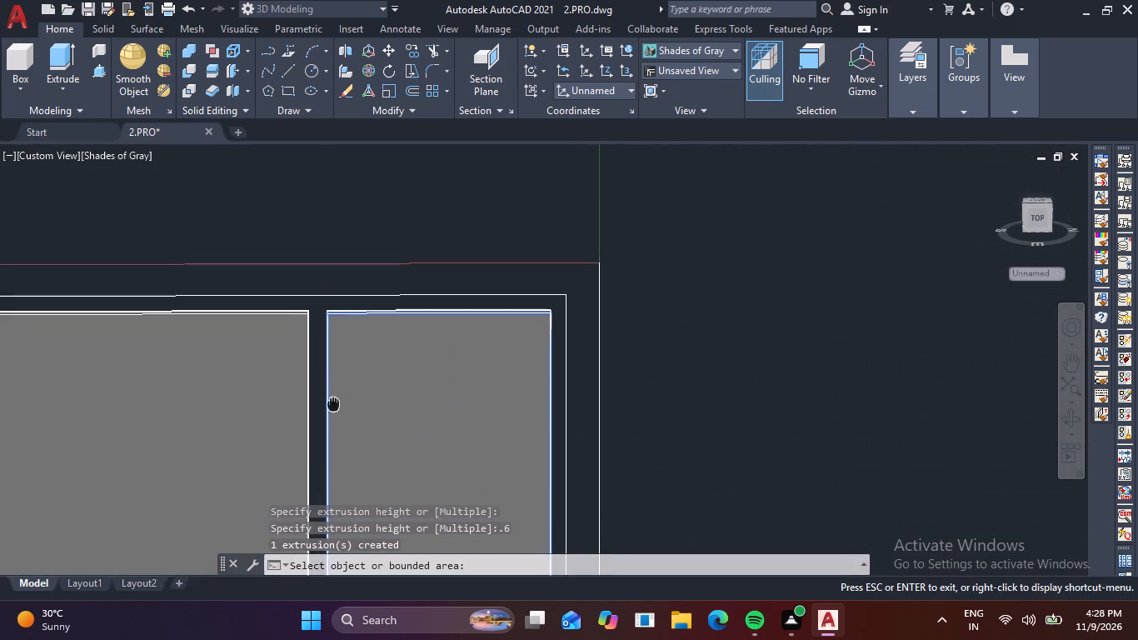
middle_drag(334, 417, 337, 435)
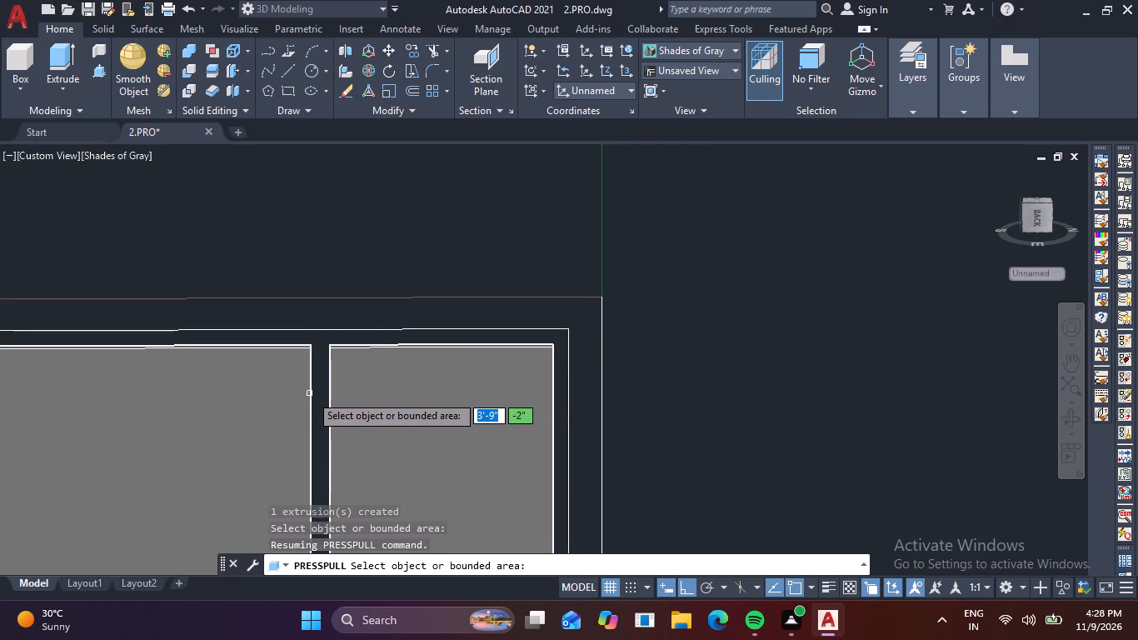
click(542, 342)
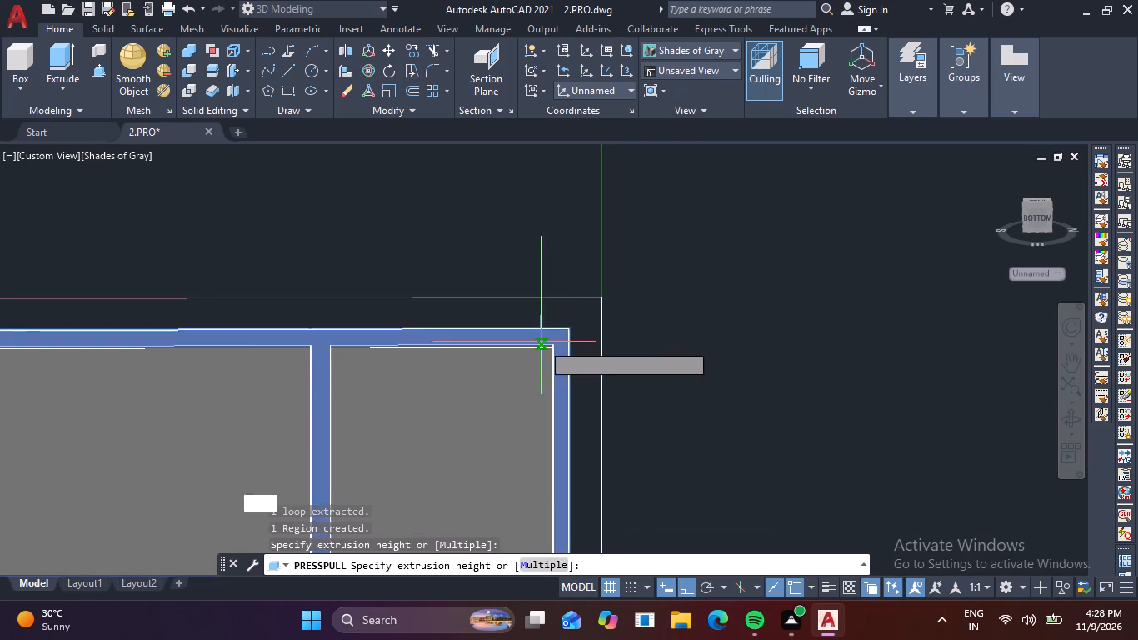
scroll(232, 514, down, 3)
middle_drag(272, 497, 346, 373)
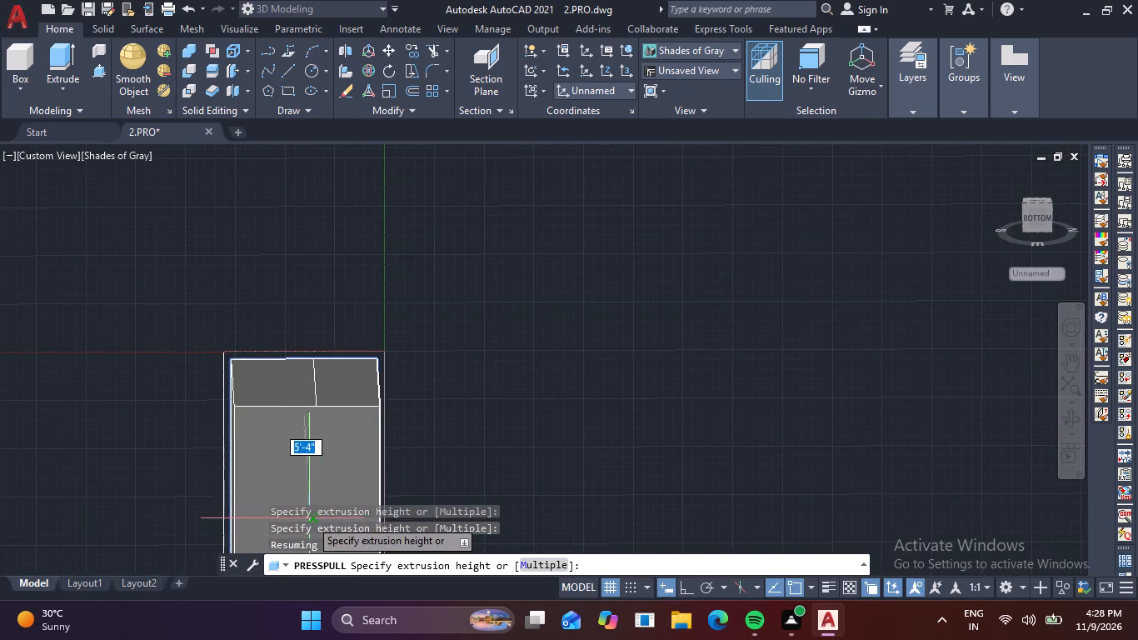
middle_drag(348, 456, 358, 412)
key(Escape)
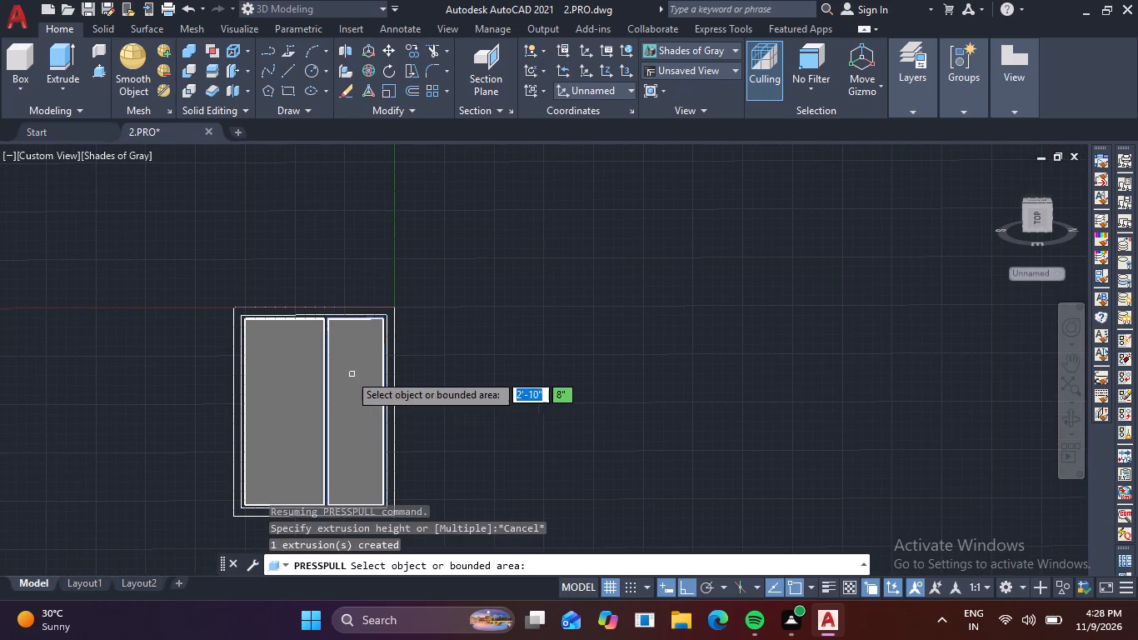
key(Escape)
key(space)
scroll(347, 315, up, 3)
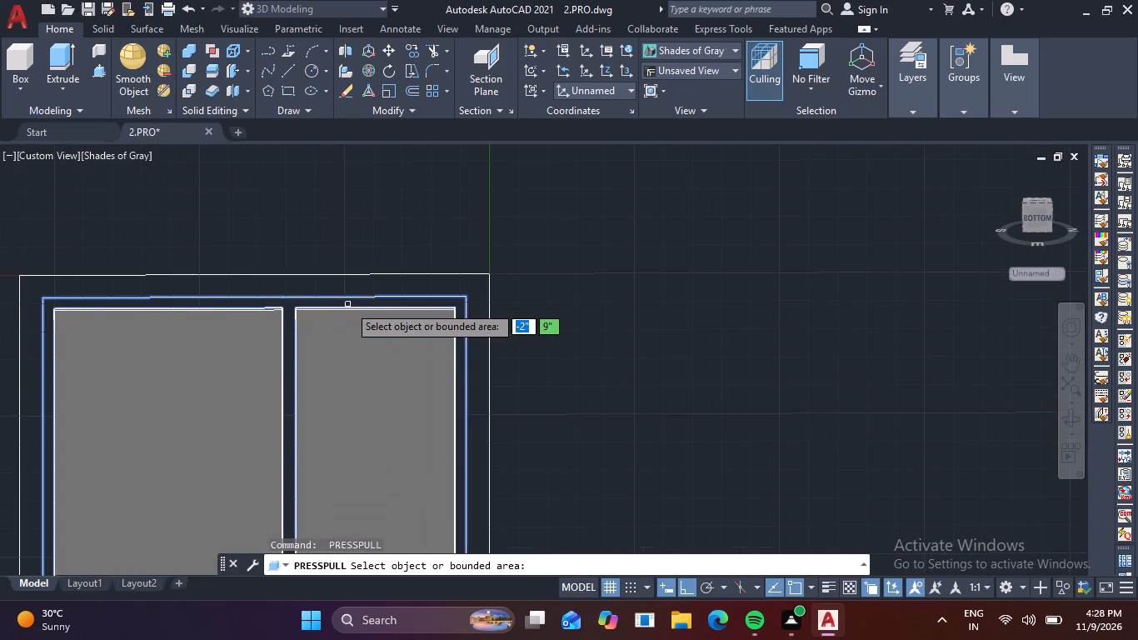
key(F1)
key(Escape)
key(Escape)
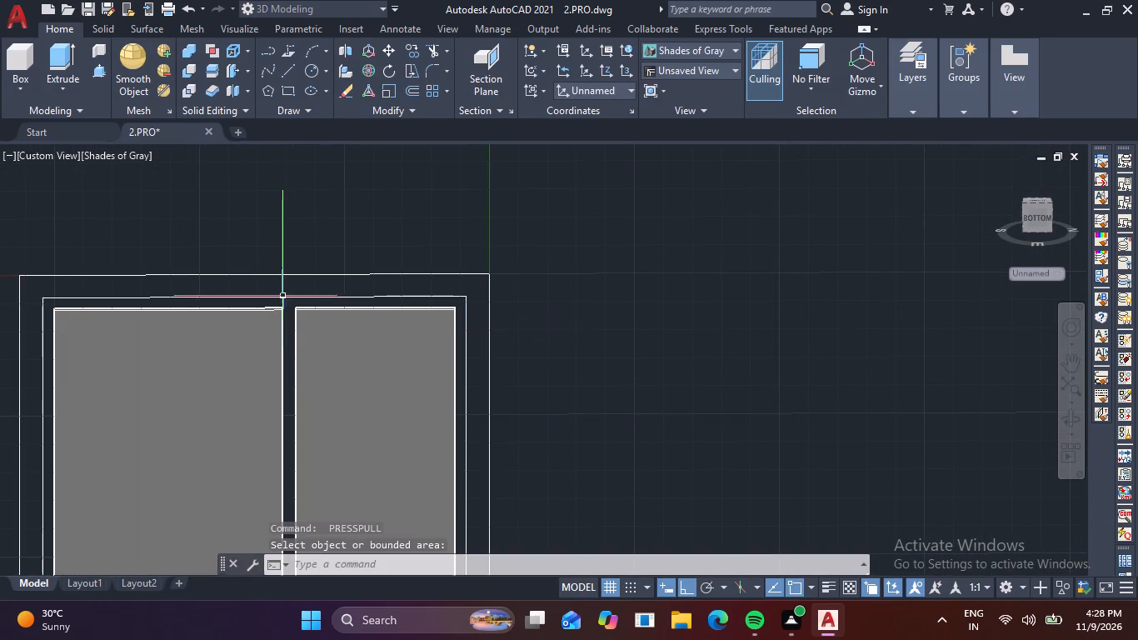
Press-pull the outer frame band between the outer rectangle and its first inner outline by 2".
click(107, 75)
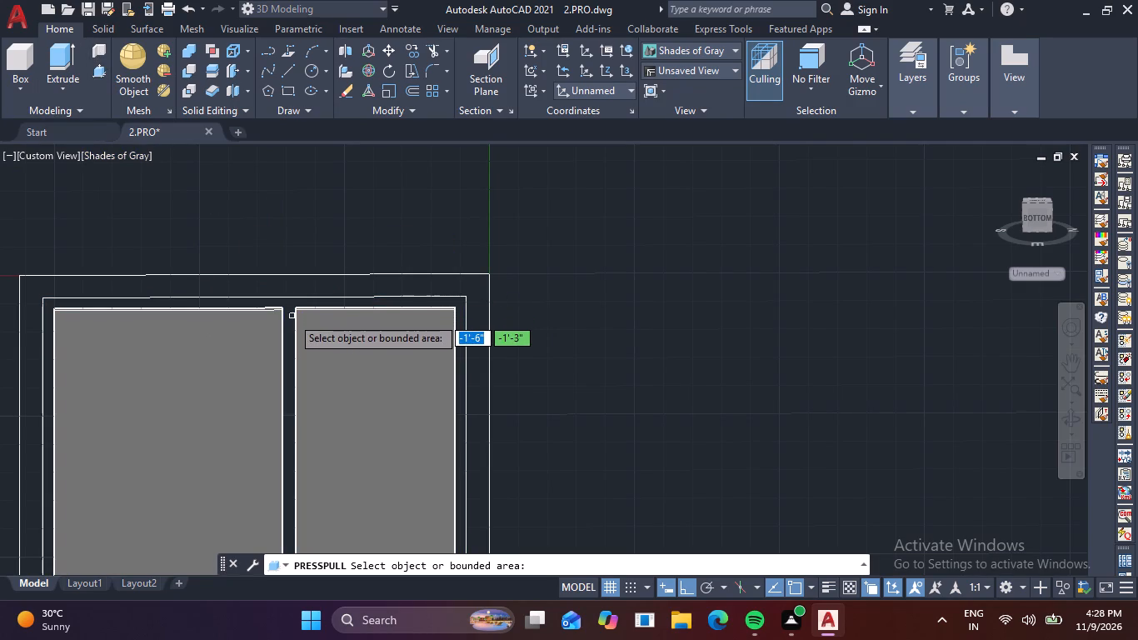
click(303, 288)
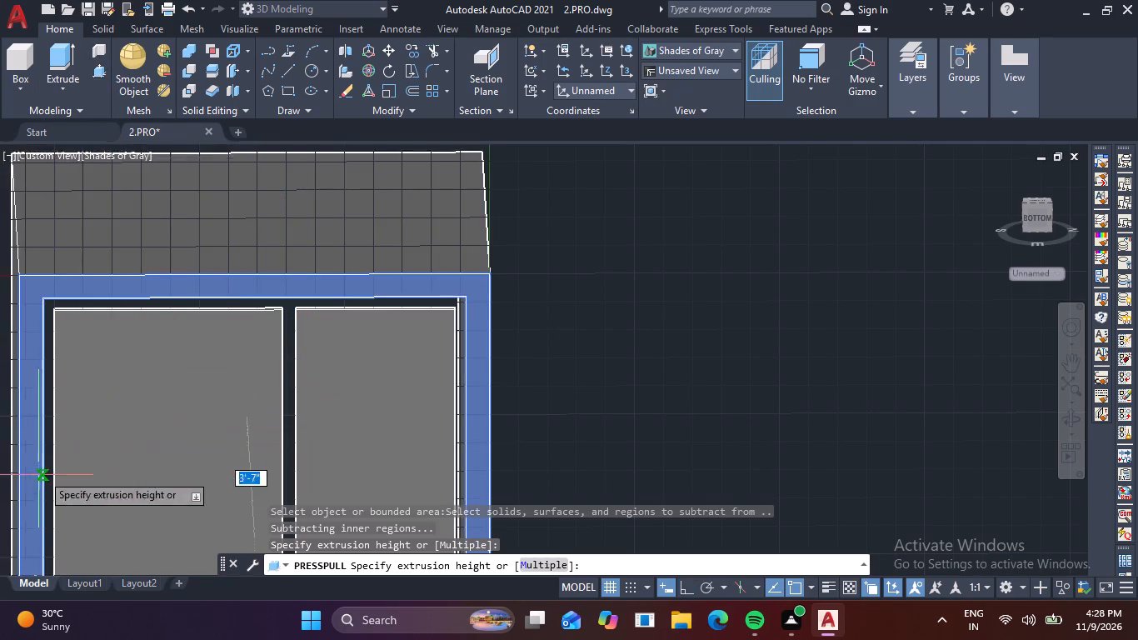
scroll(417, 486, down, 2)
middle_drag(416, 477, 427, 342)
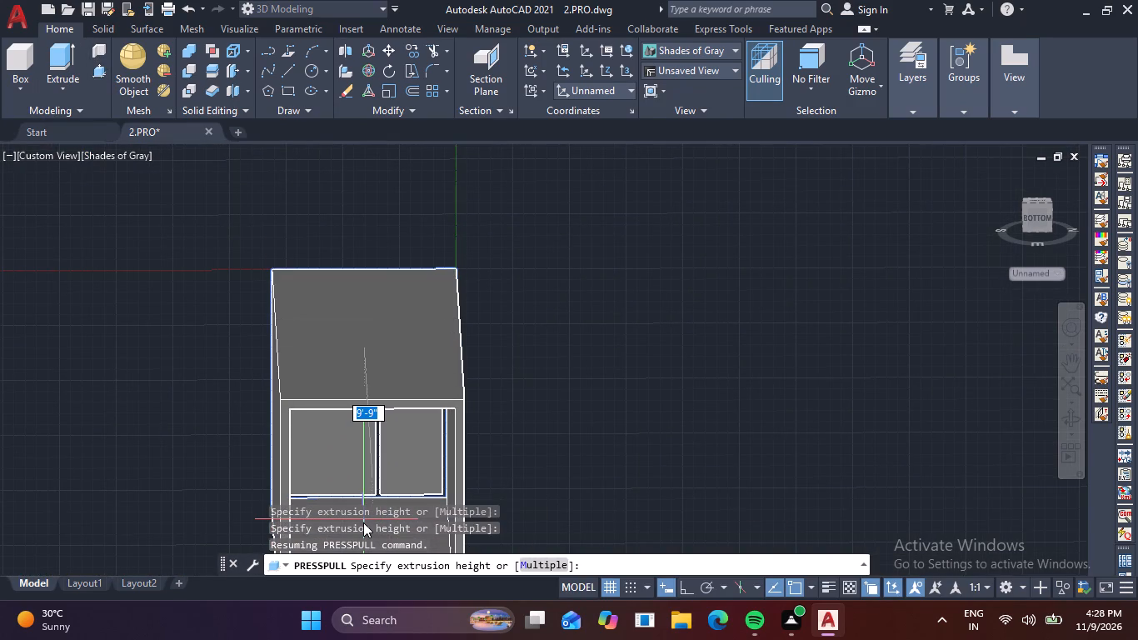
key(2)
key(space)
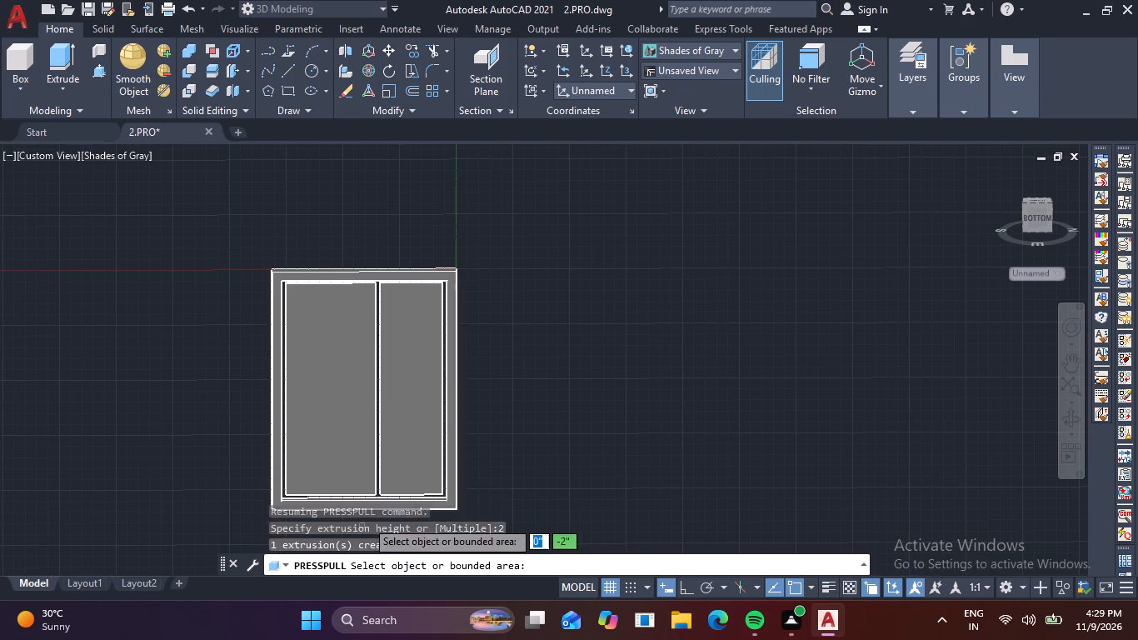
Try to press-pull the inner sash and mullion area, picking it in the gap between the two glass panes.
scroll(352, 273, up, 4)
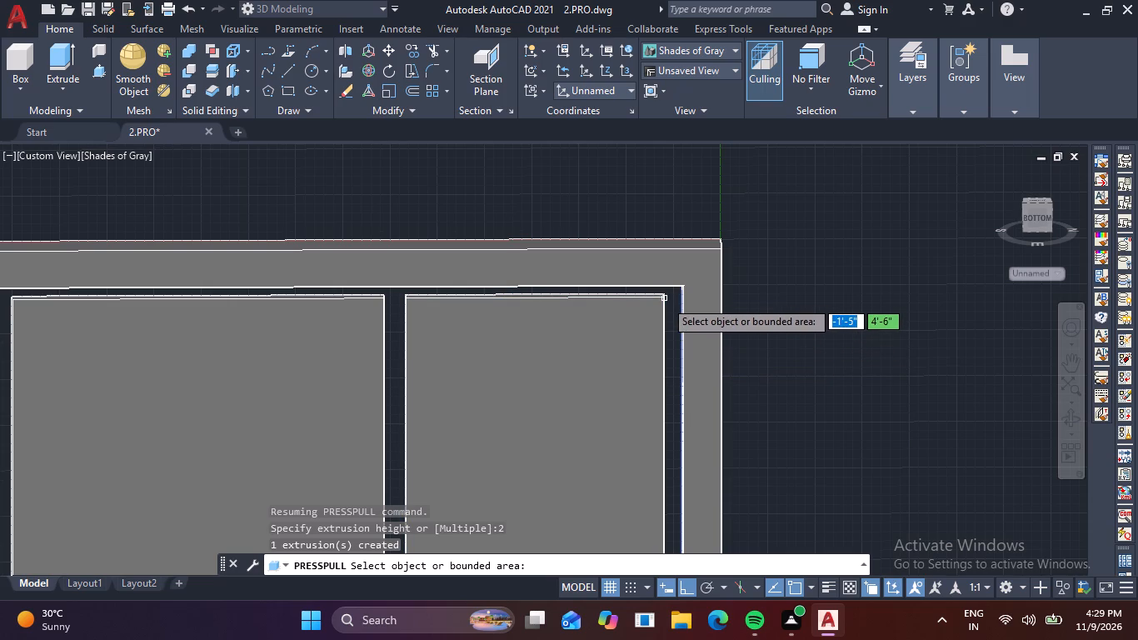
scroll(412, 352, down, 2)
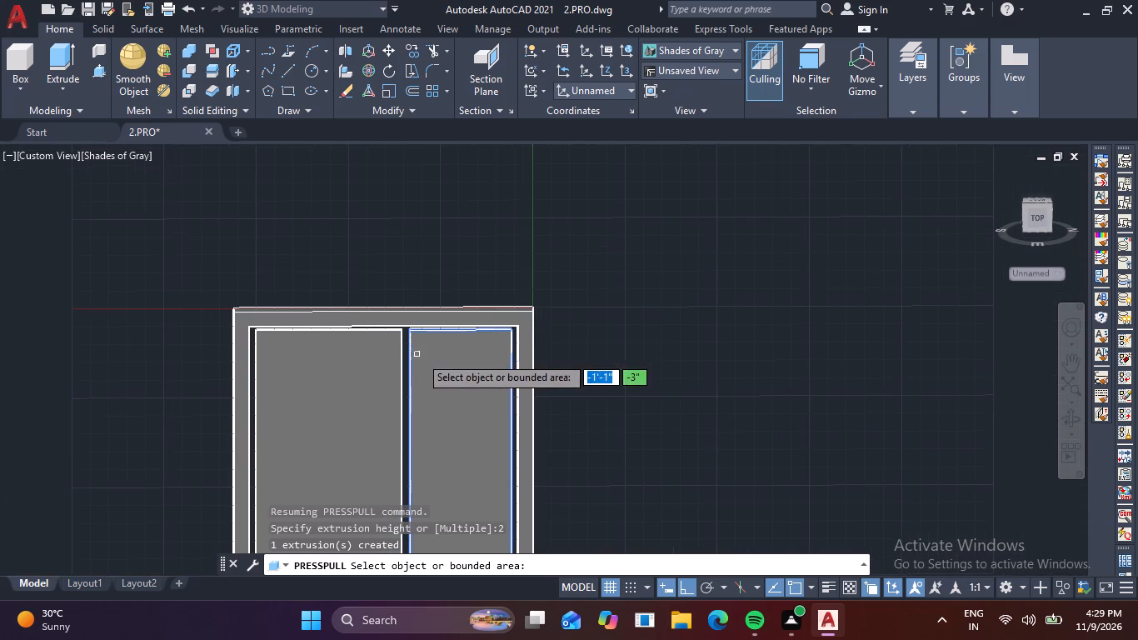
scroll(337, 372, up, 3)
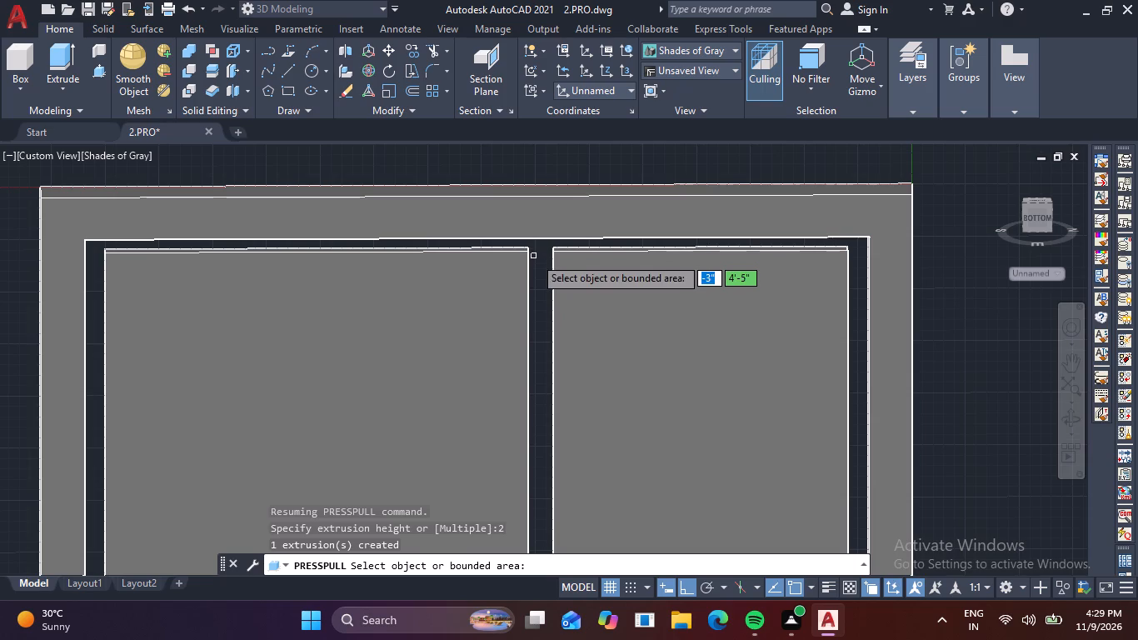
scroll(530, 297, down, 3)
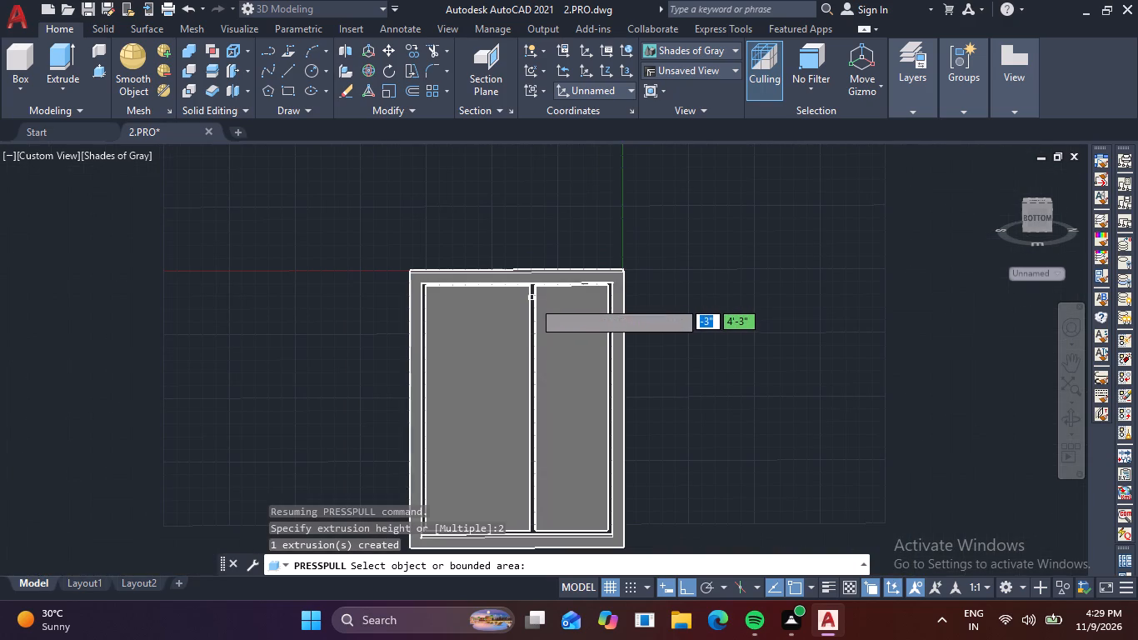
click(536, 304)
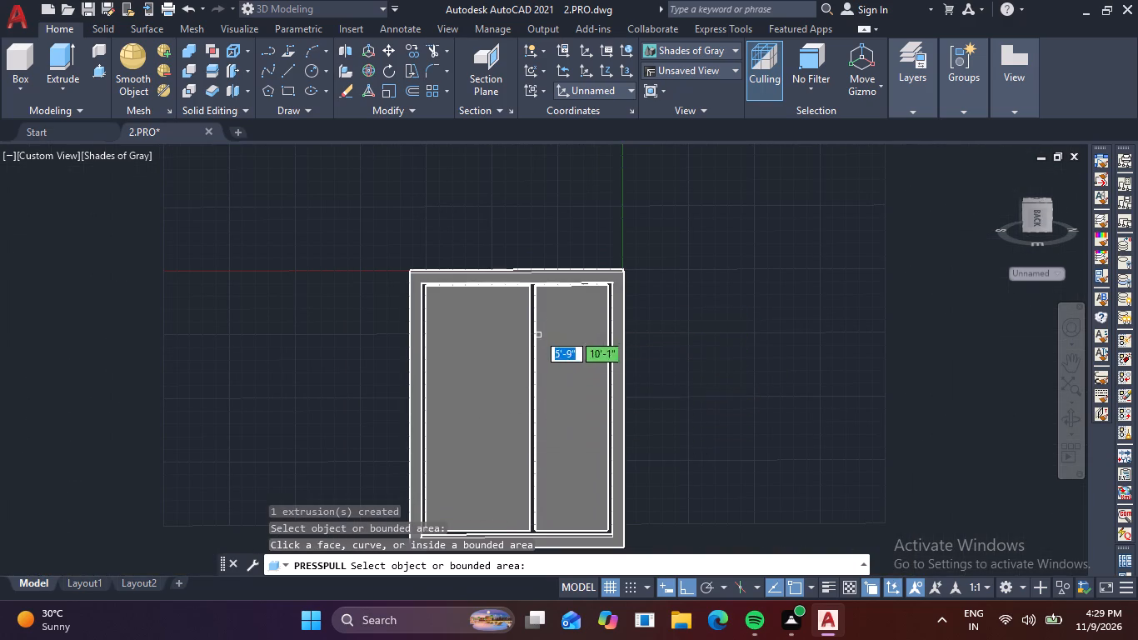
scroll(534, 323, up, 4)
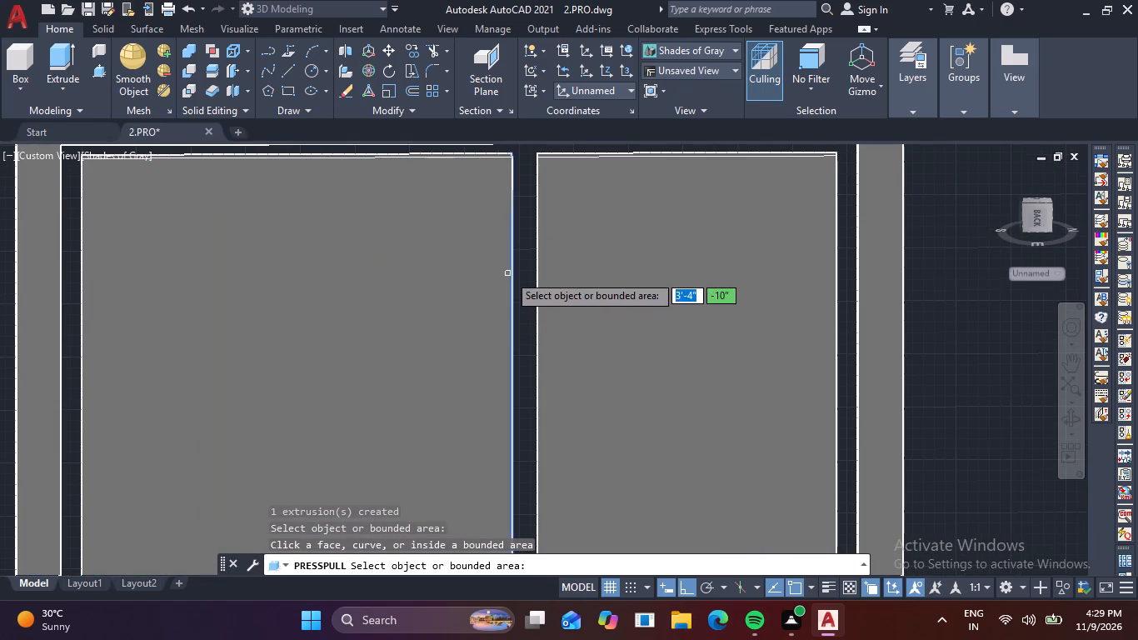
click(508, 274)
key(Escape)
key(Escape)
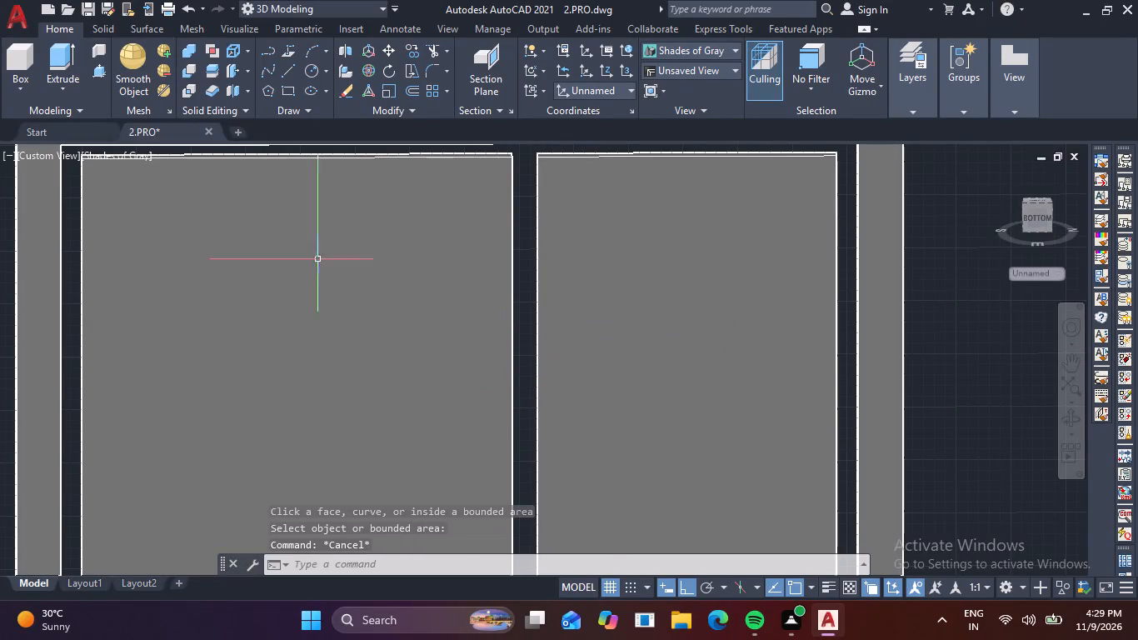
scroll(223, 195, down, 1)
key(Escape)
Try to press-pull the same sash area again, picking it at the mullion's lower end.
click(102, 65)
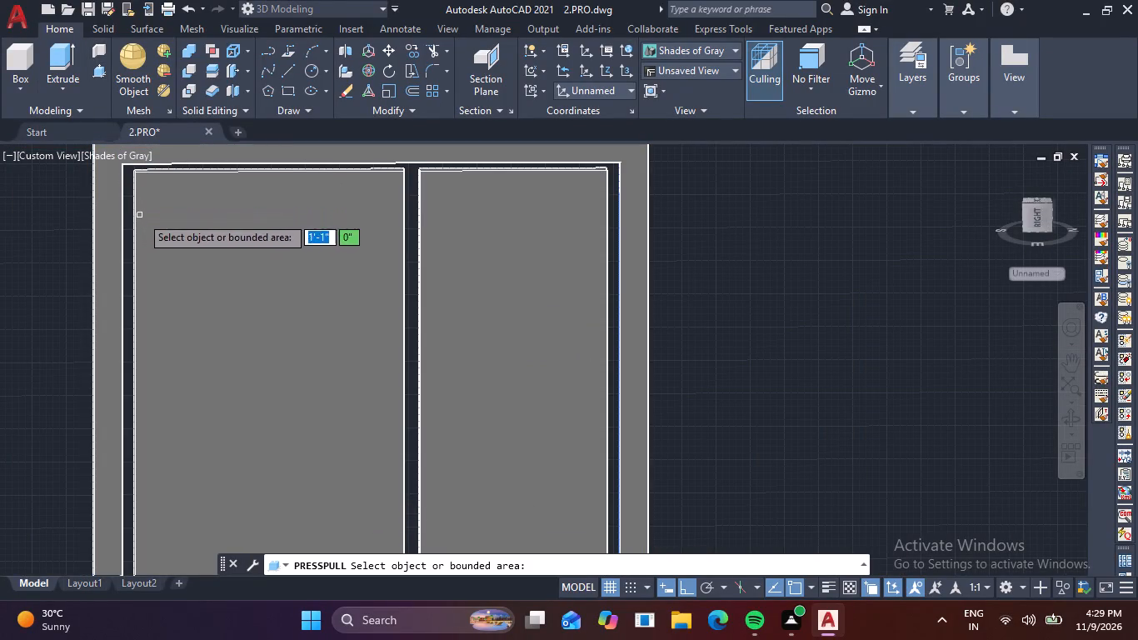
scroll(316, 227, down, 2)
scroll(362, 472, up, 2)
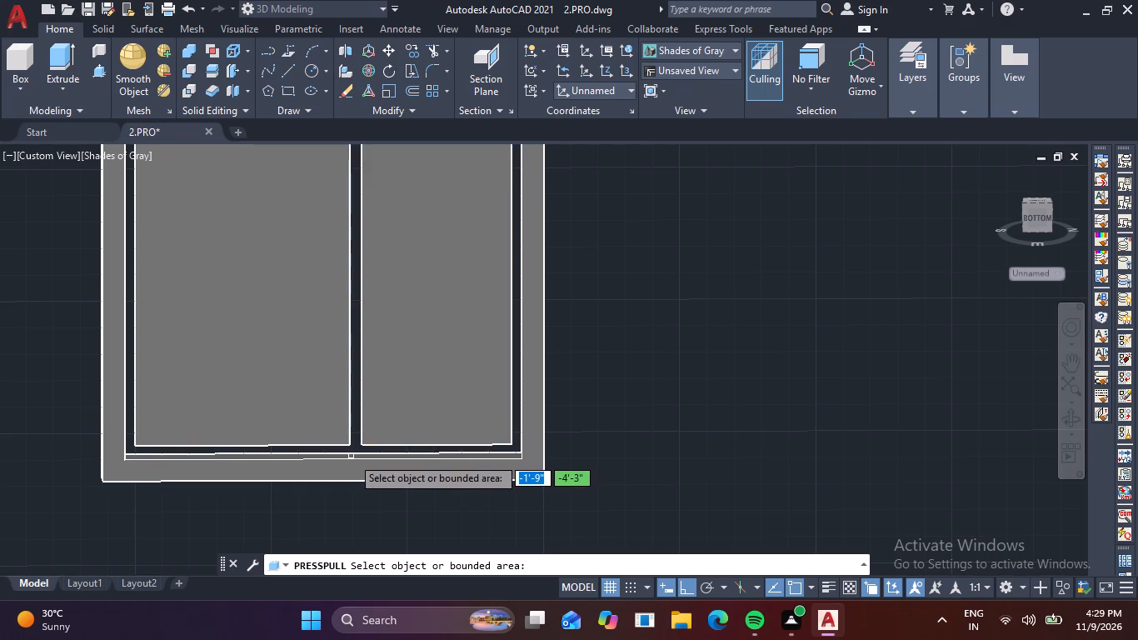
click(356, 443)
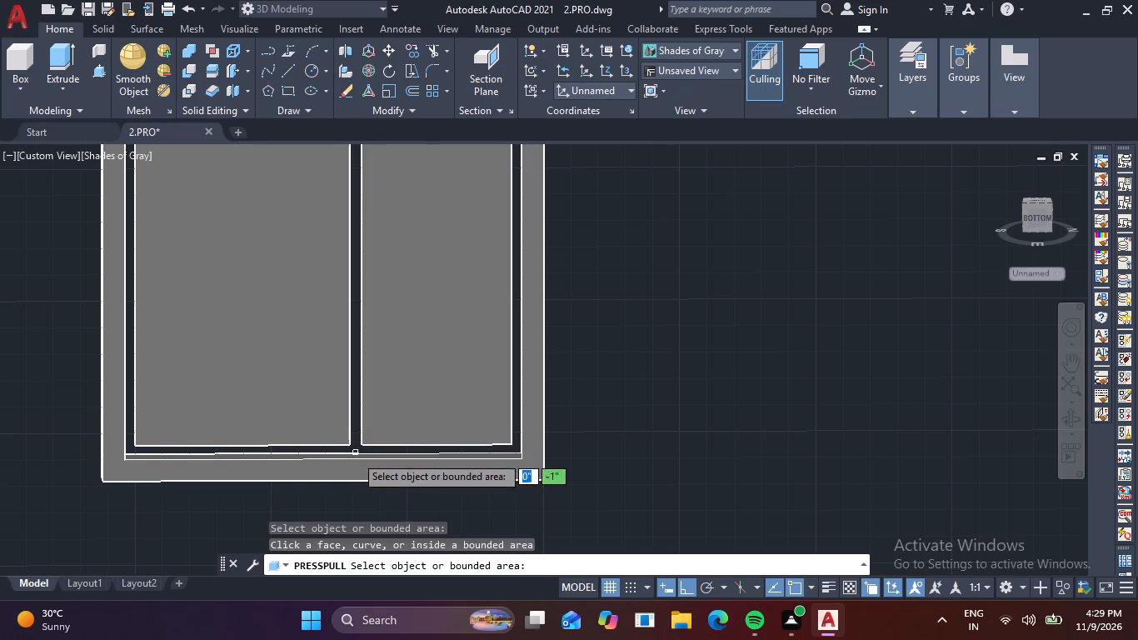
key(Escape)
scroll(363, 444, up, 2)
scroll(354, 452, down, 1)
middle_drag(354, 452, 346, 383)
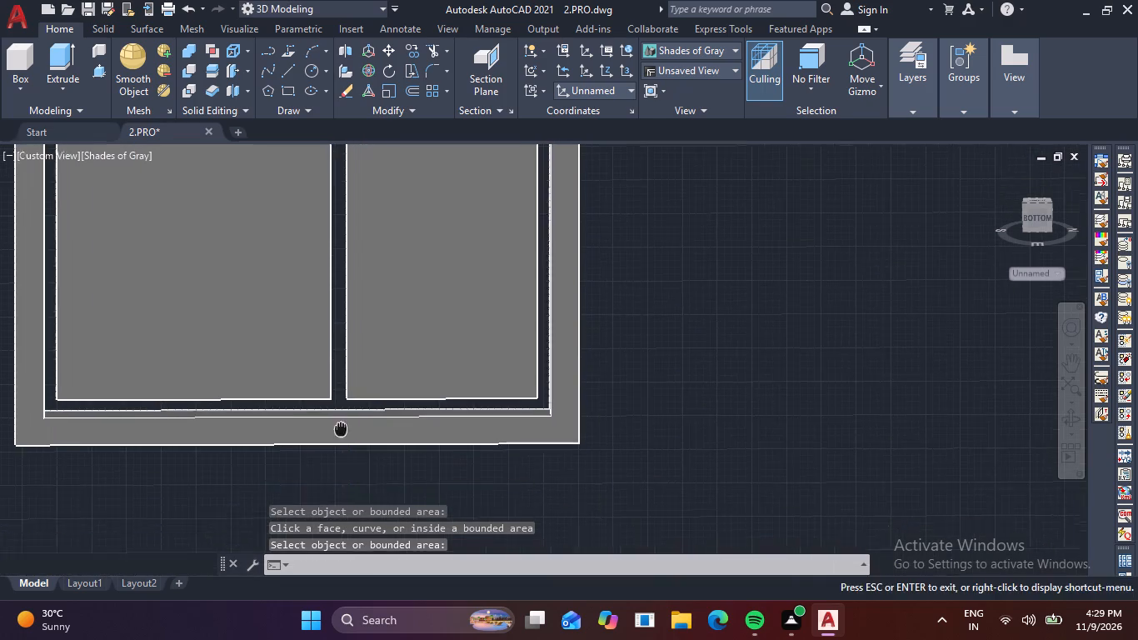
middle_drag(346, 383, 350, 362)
Undo the press-pull extrusions of the glass panes and outer frame, back to the flat window outlines.
click(106, 71)
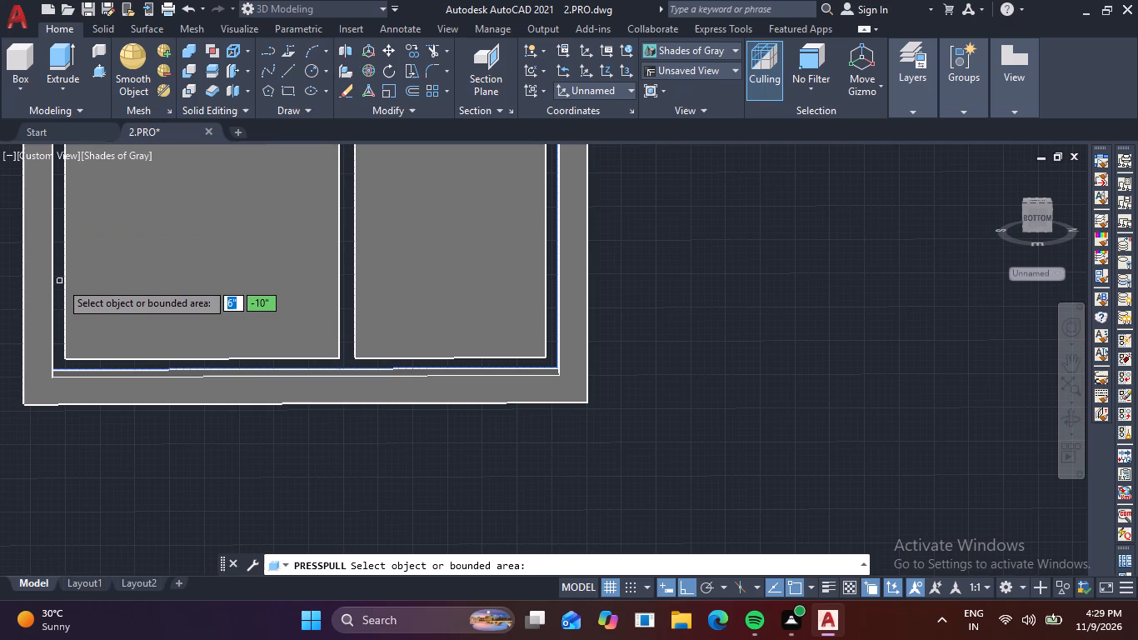
key(ctrl+z)
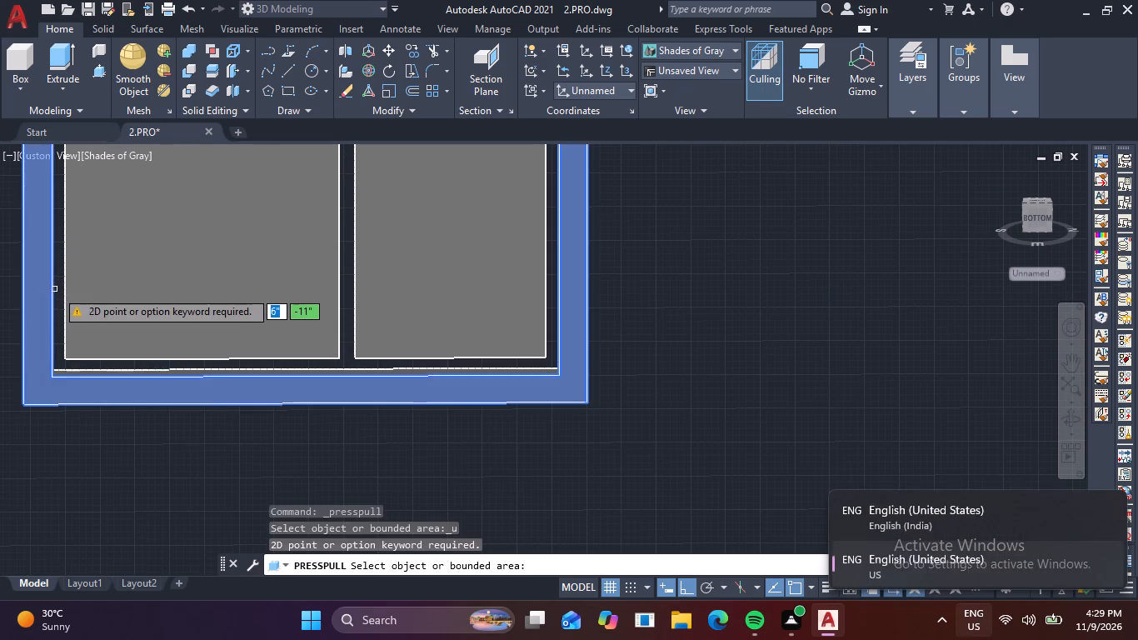
key(ctrl+z)
key(Escape)
key(ctrl+z)
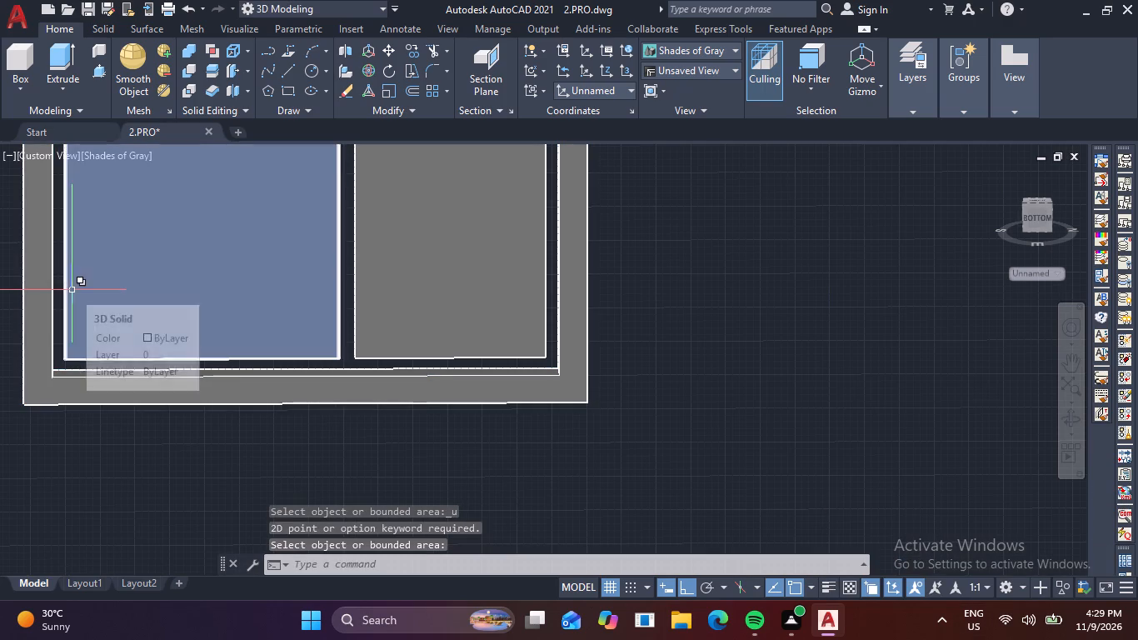
key(ctrl+z)
key(ctrl+z)
key(ctrl+z)
key(ctrl+z)
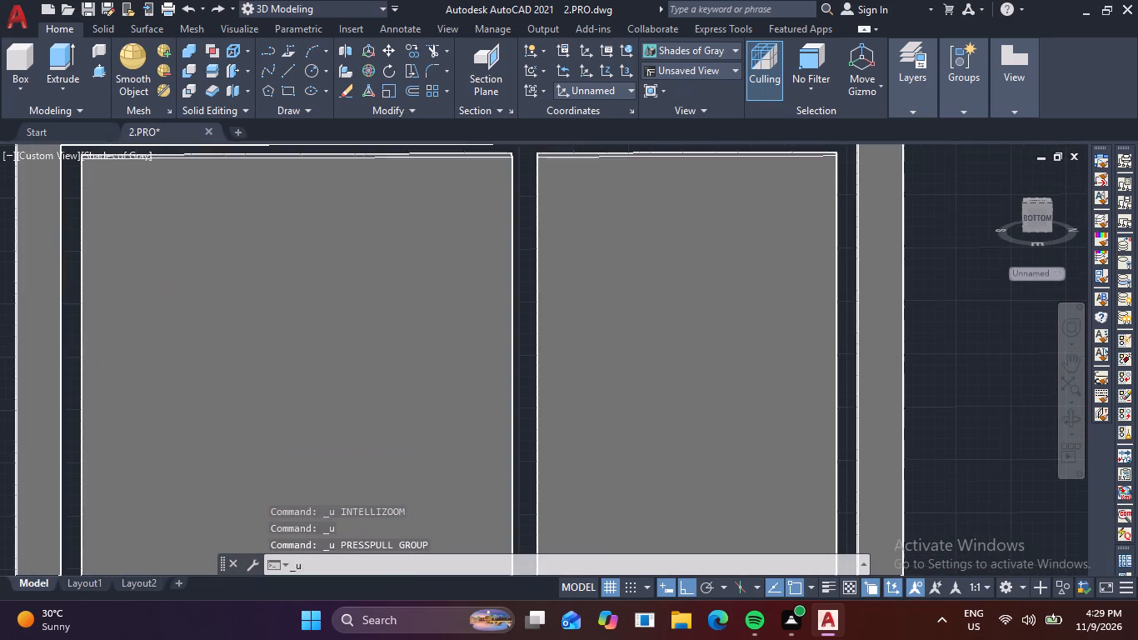
key(ctrl+z)
key(ctrl+z)
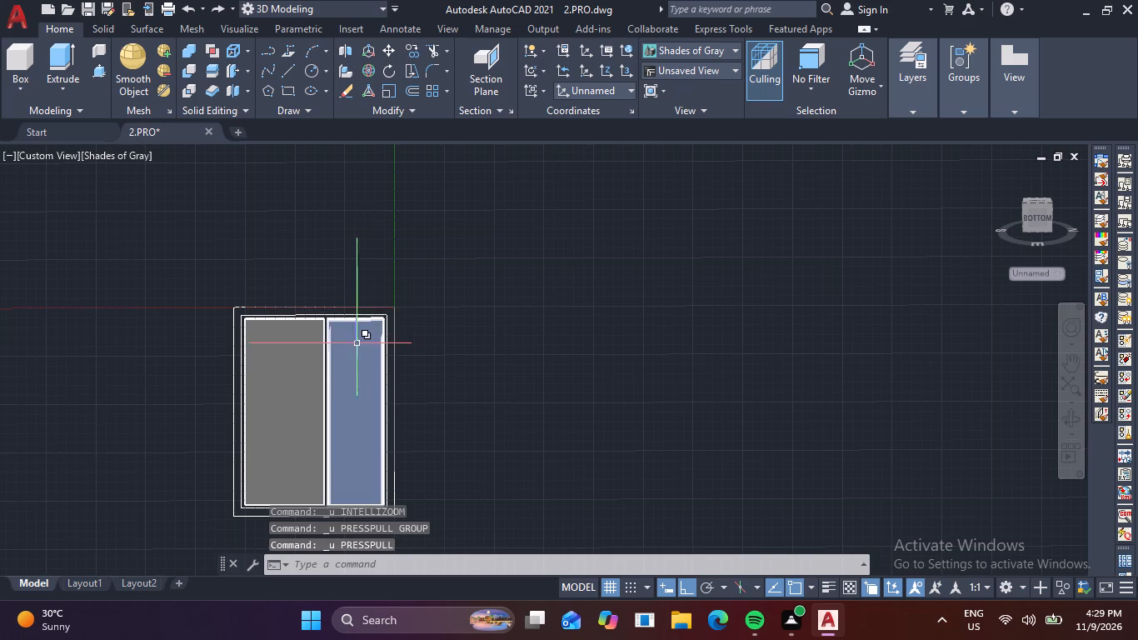
key(ctrl+z)
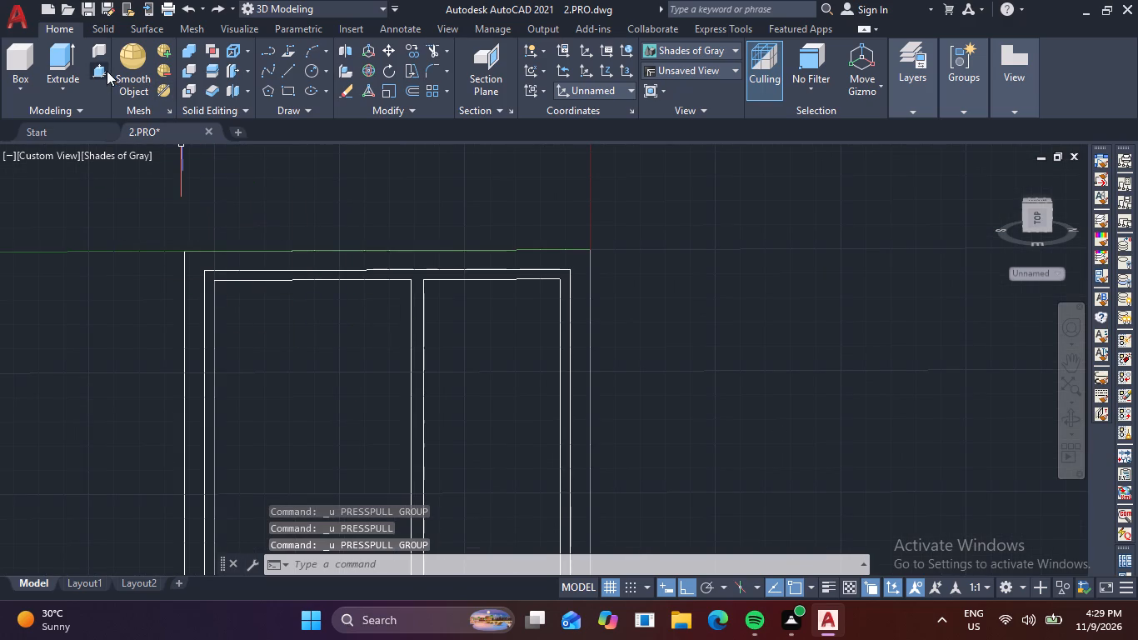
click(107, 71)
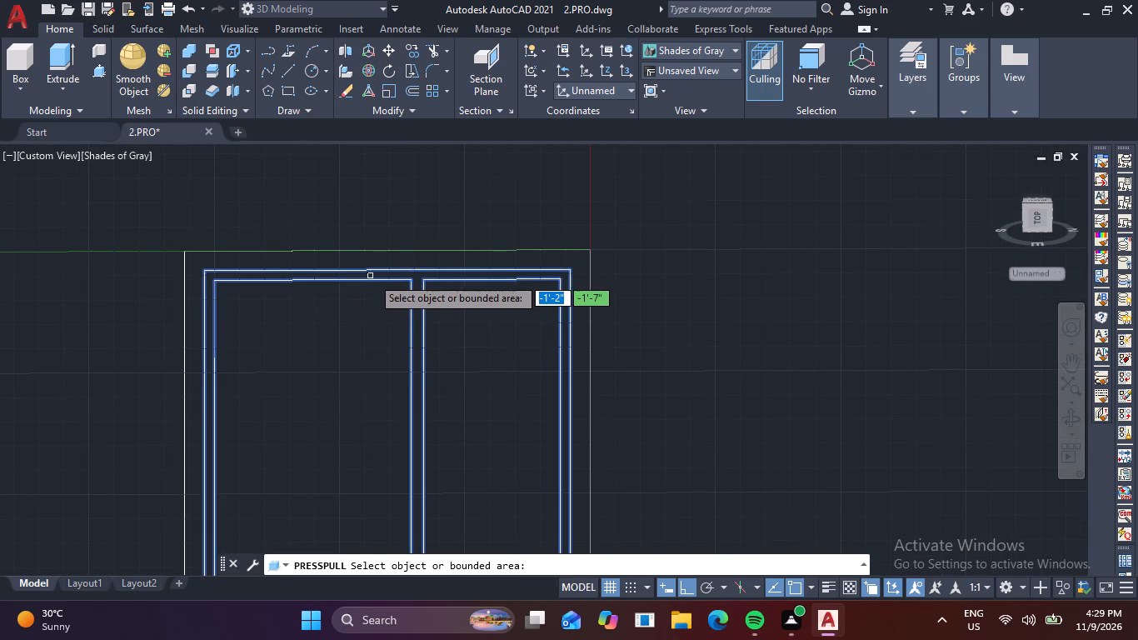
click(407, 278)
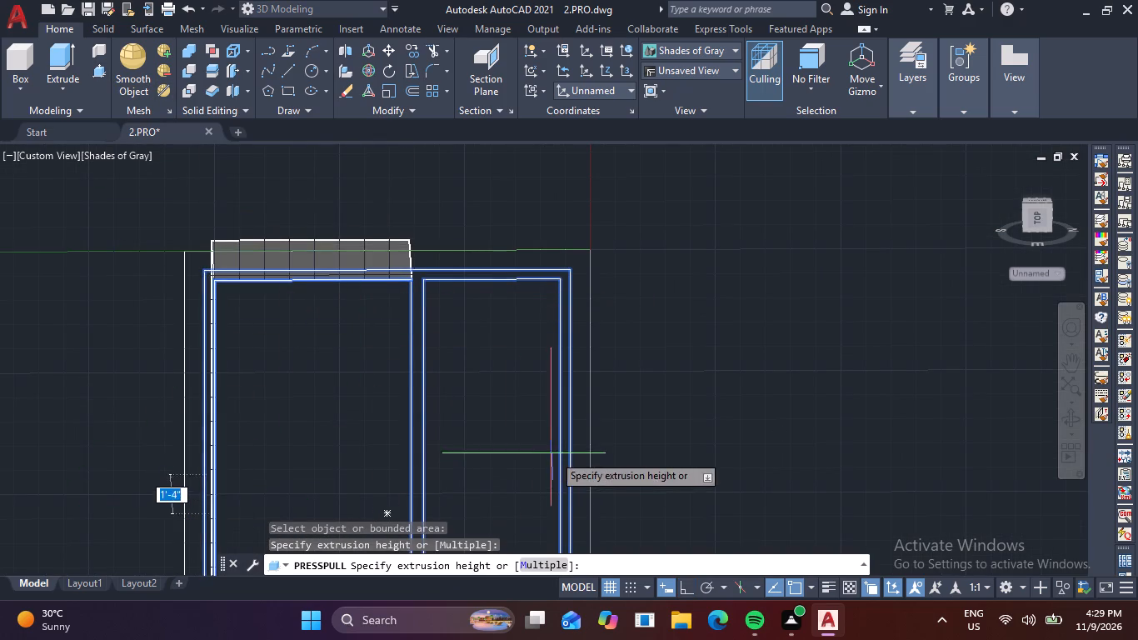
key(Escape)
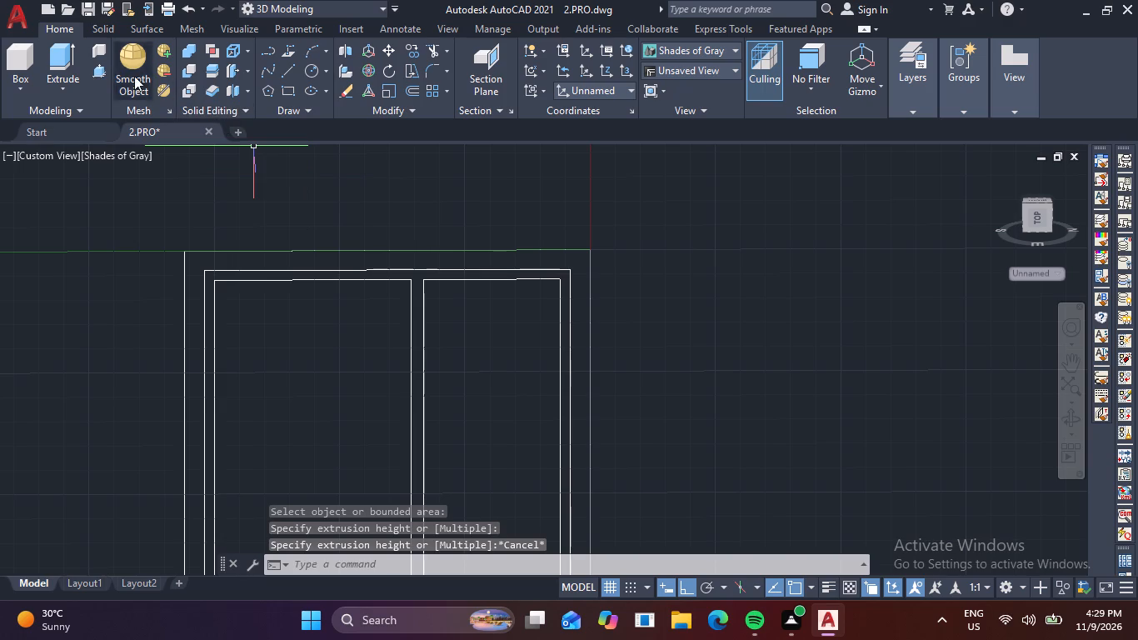
Press-pull the inner sash and mullion area between the first inner outline and the two pane outlines by 1".
click(92, 65)
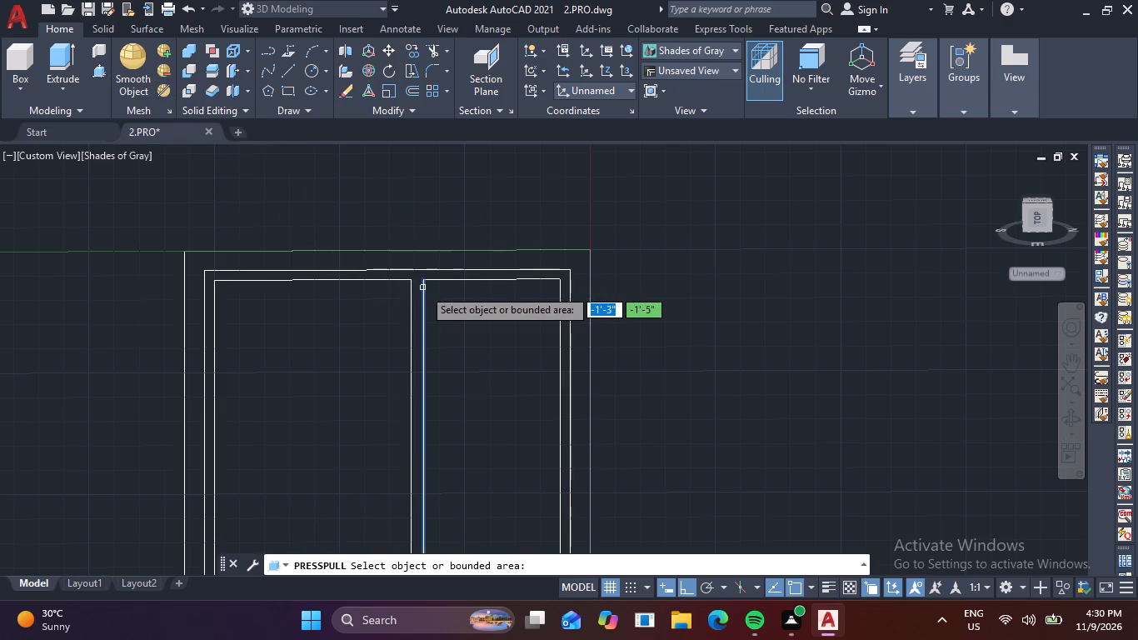
click(415, 275)
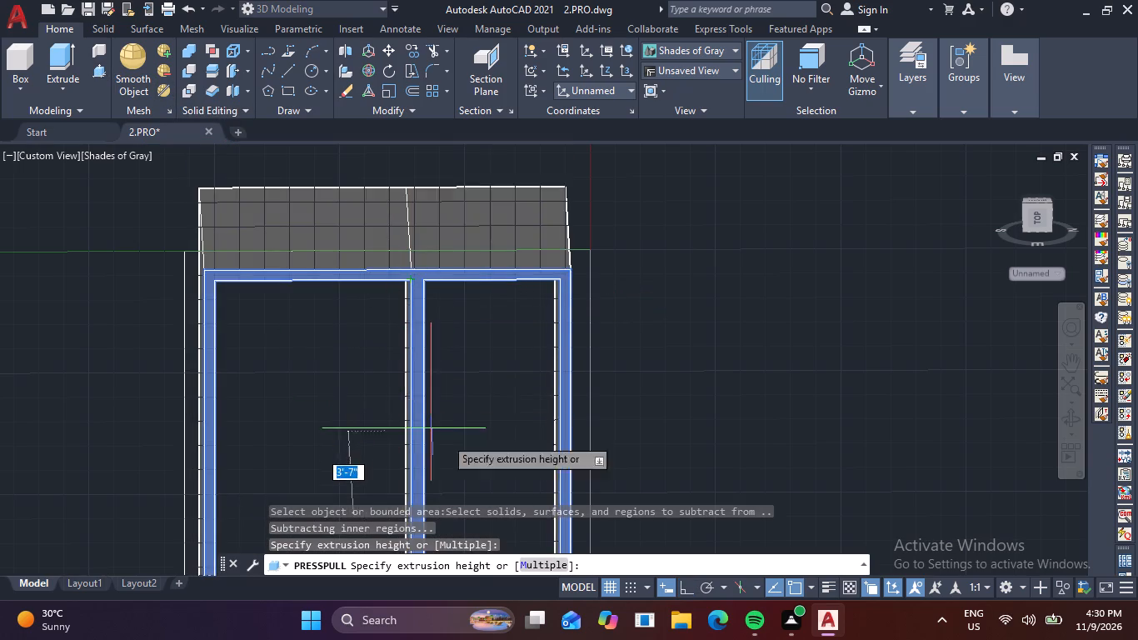
scroll(677, 484, down, 2)
middle_drag(664, 466, 601, 277)
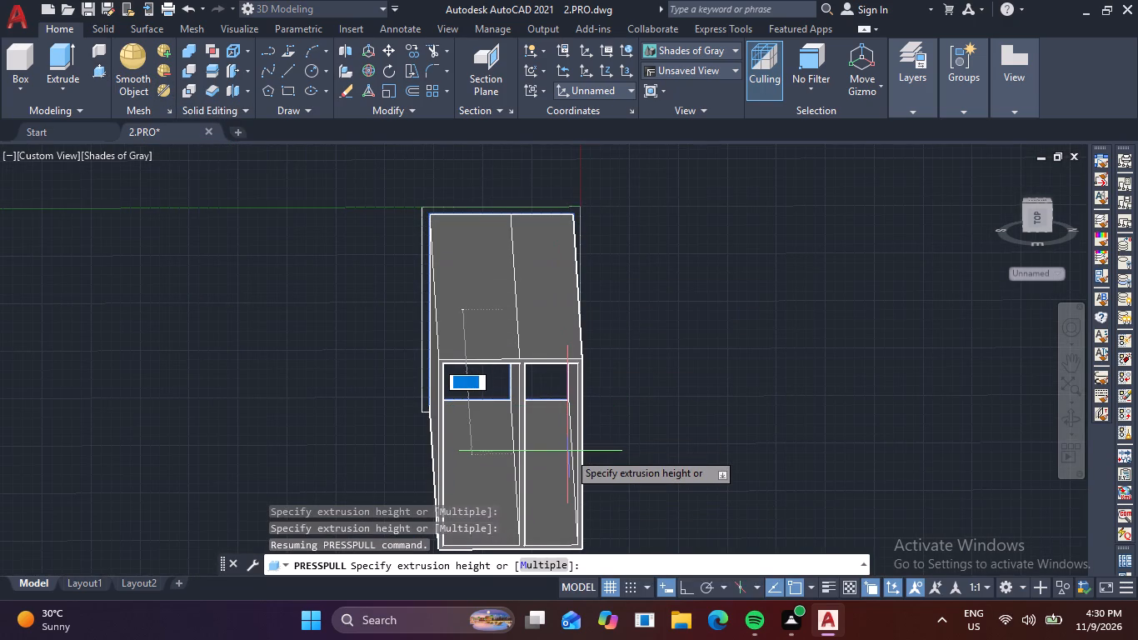
text(1)
key(space)
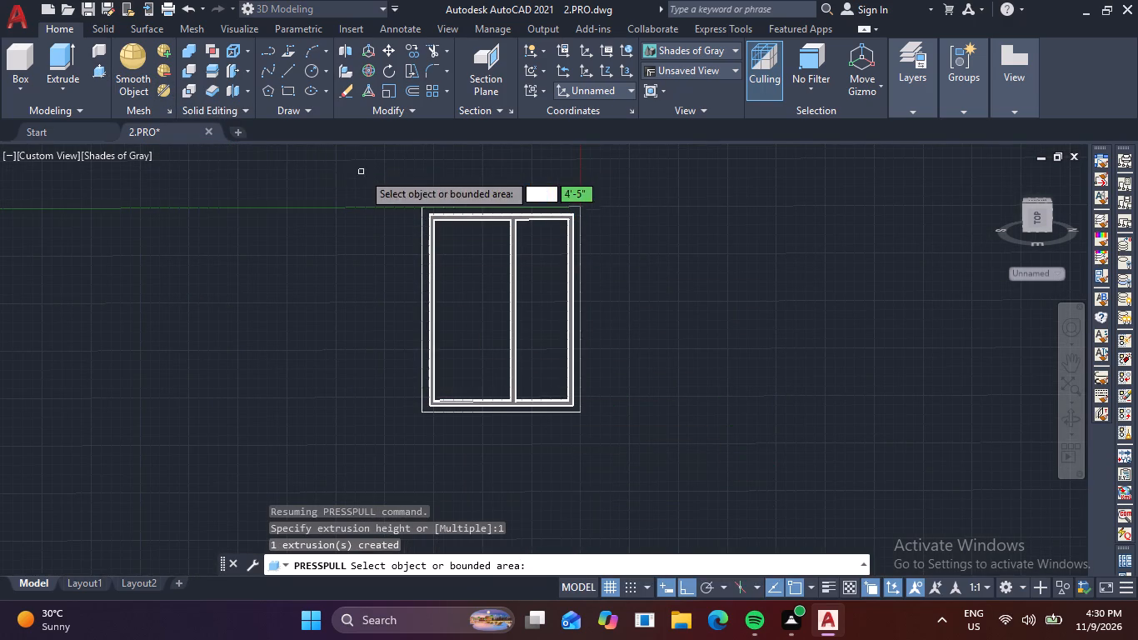
Press-pull the outer frame band between the outer rectangle and the sash by 2".
scroll(232, 102, up, 2)
scroll(481, 218, up, 3)
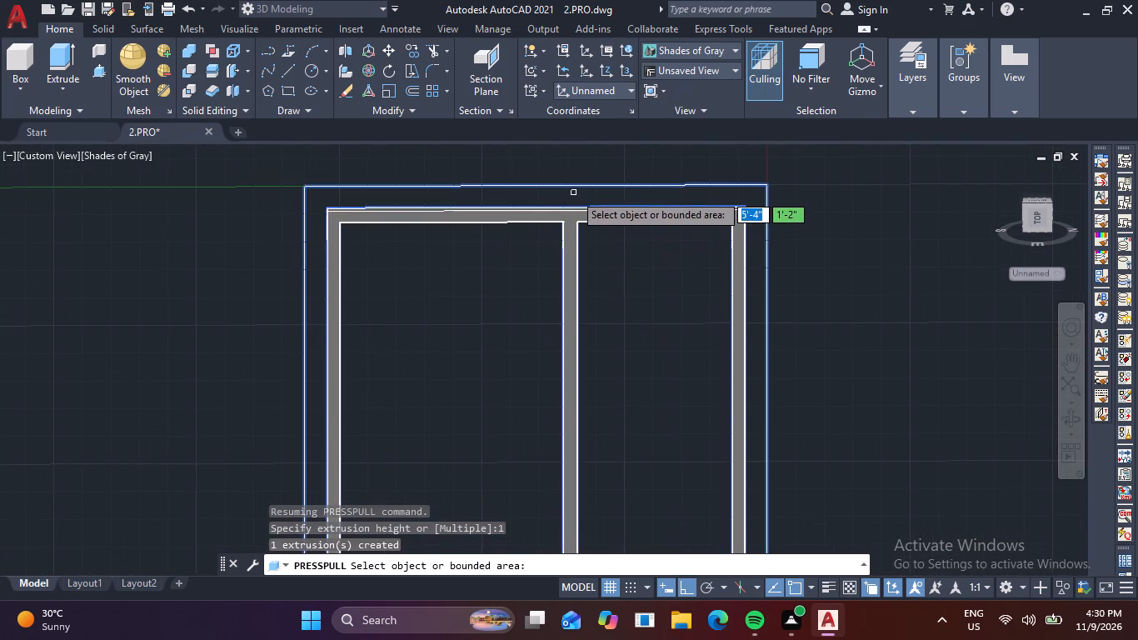
click(572, 197)
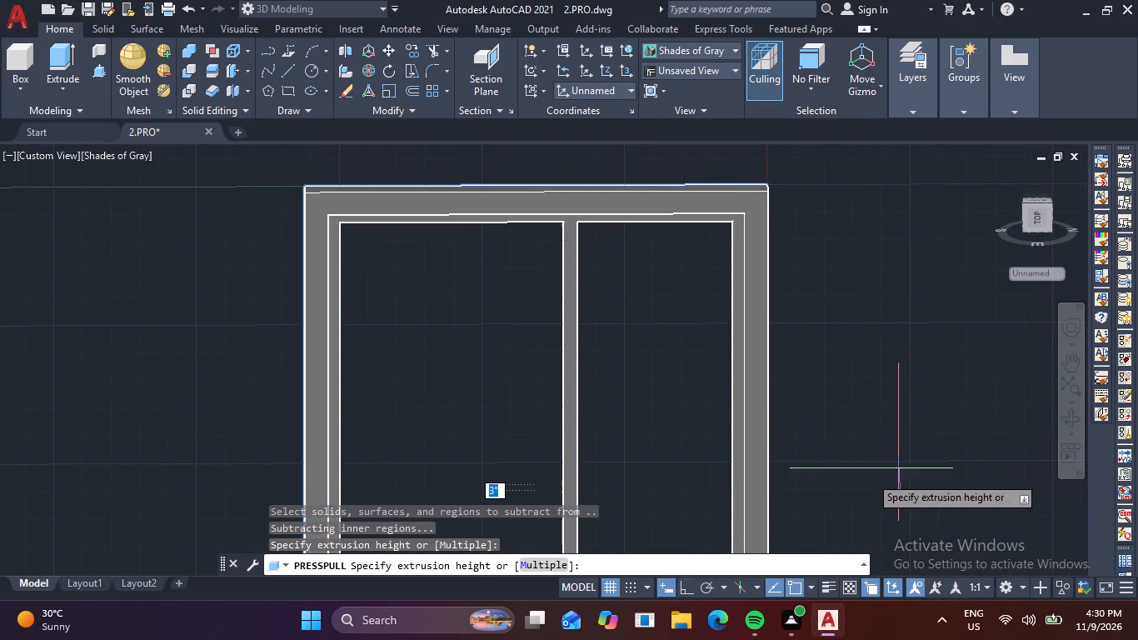
scroll(589, 507, down, 2)
middle_drag(548, 452, 496, 315)
scroll(545, 444, down, 1)
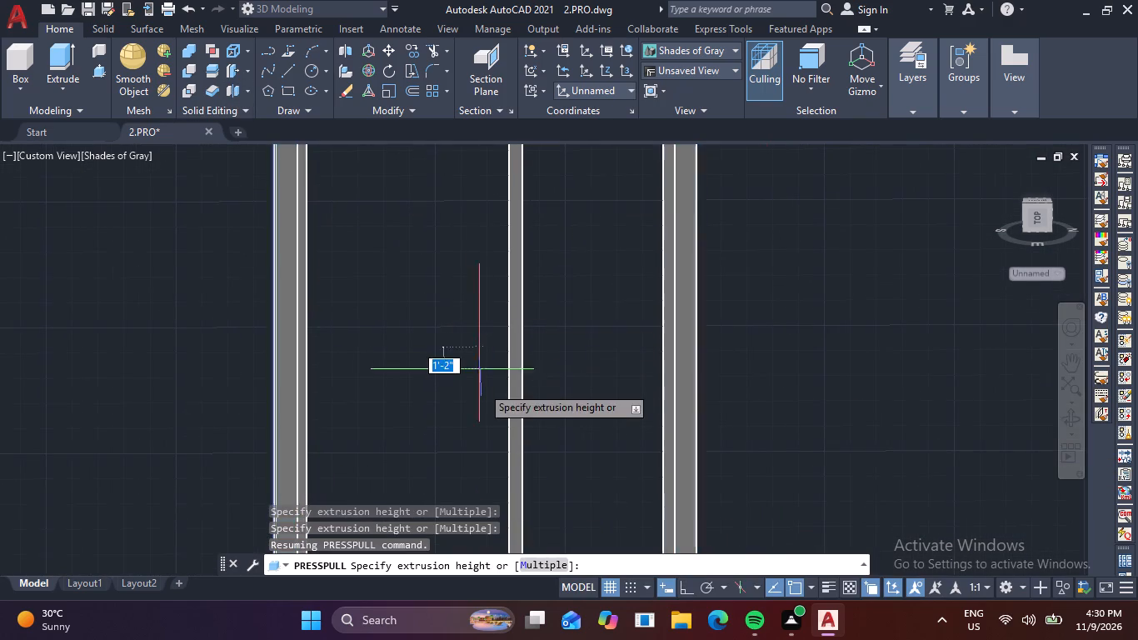
key(2)
key(space)
Press-pull the wide and narrow glass pane areas on either side of the mullion by 0.6" each.
click(384, 335)
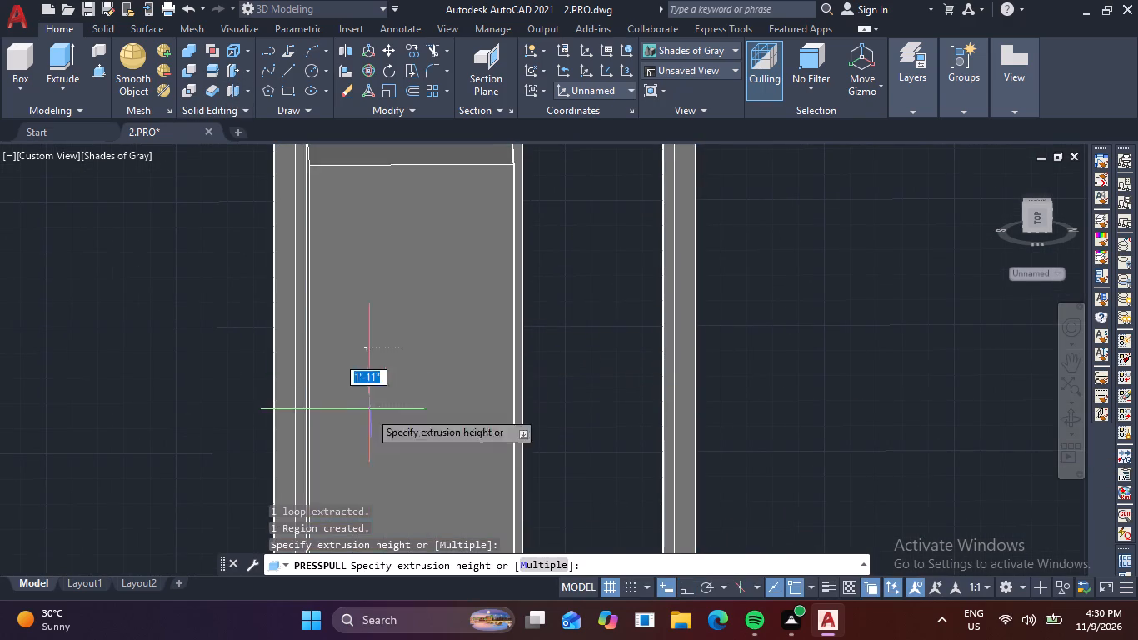
key(period)
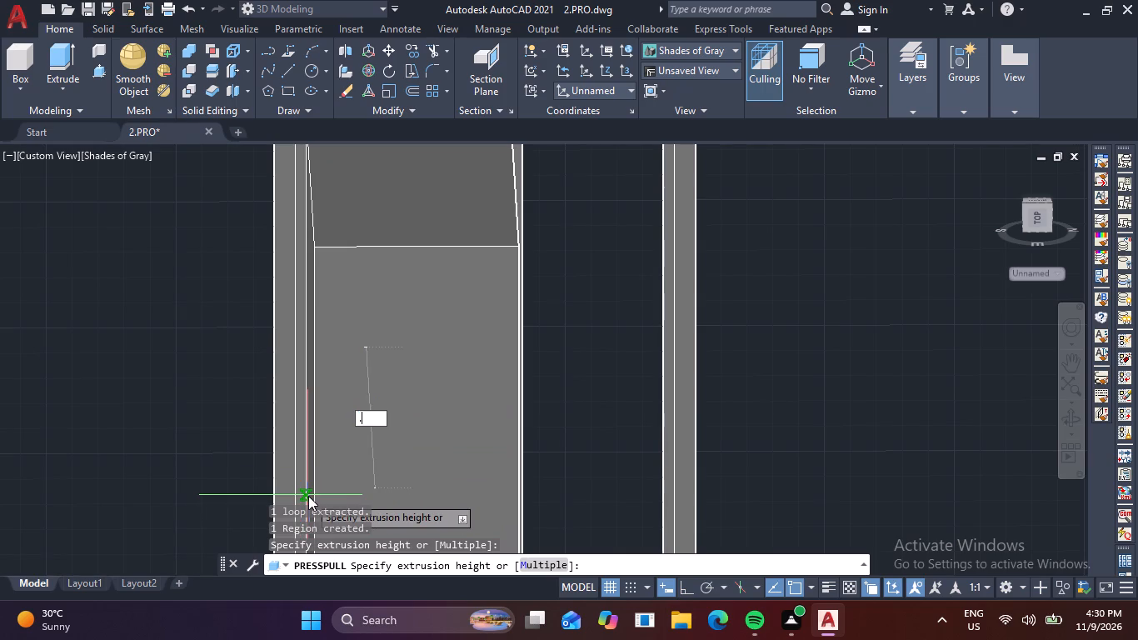
key(6)
key(space)
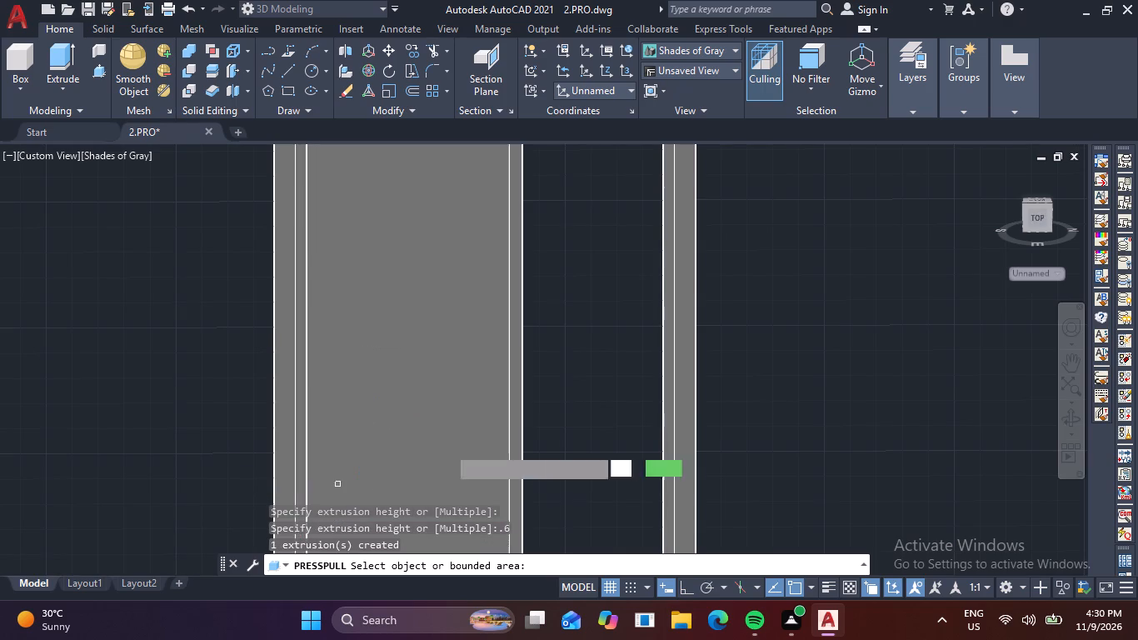
click(611, 381)
key(period)
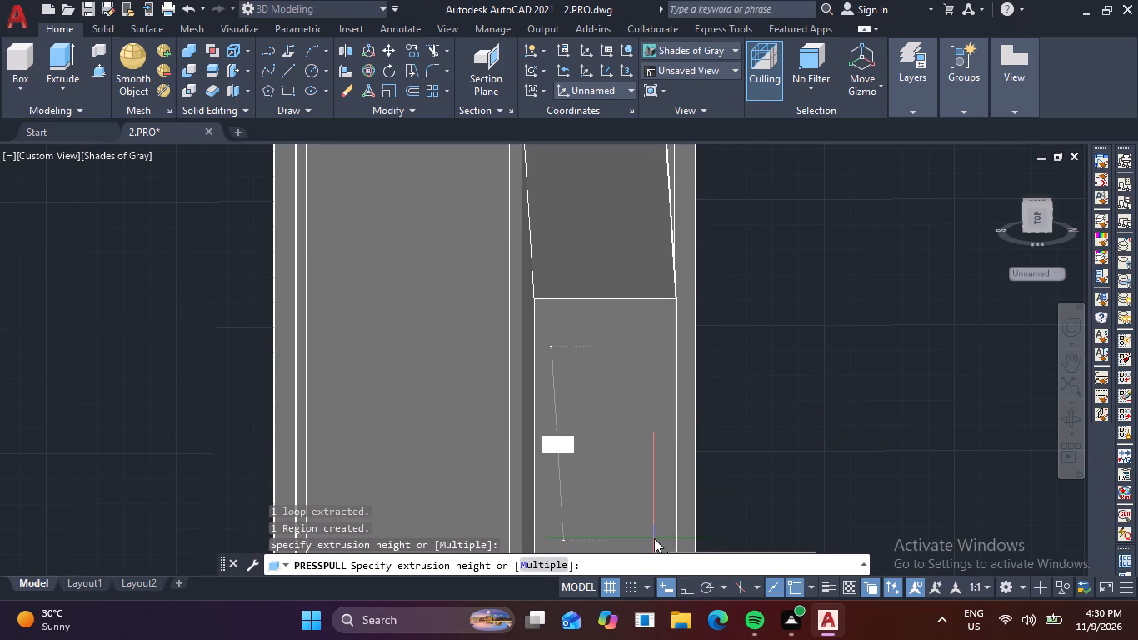
key(6)
key(space)
key(Escape)
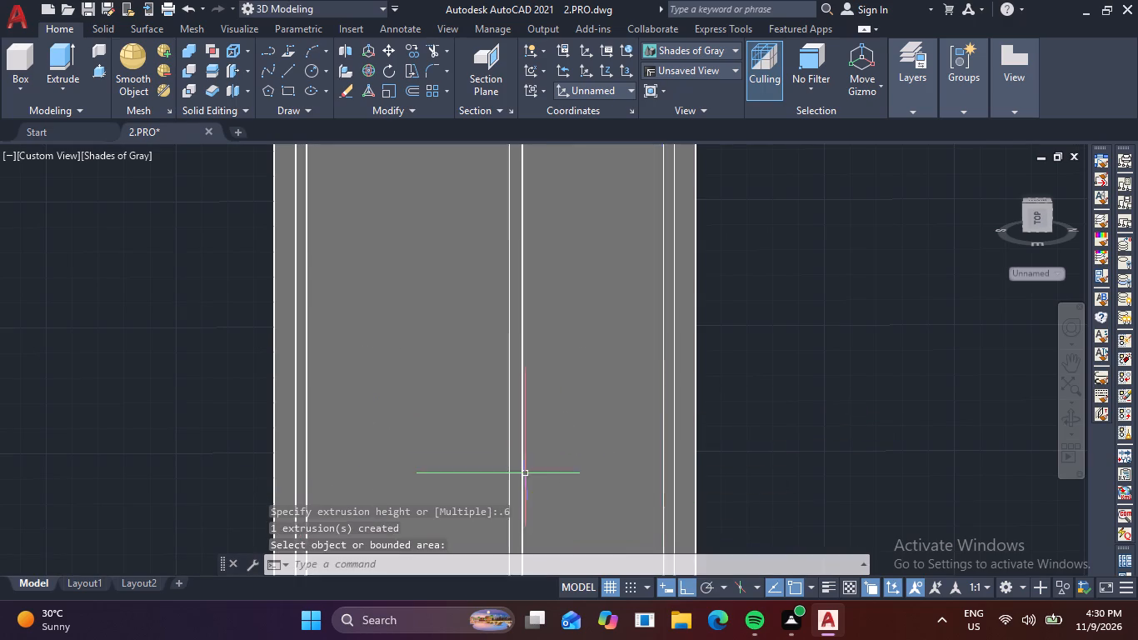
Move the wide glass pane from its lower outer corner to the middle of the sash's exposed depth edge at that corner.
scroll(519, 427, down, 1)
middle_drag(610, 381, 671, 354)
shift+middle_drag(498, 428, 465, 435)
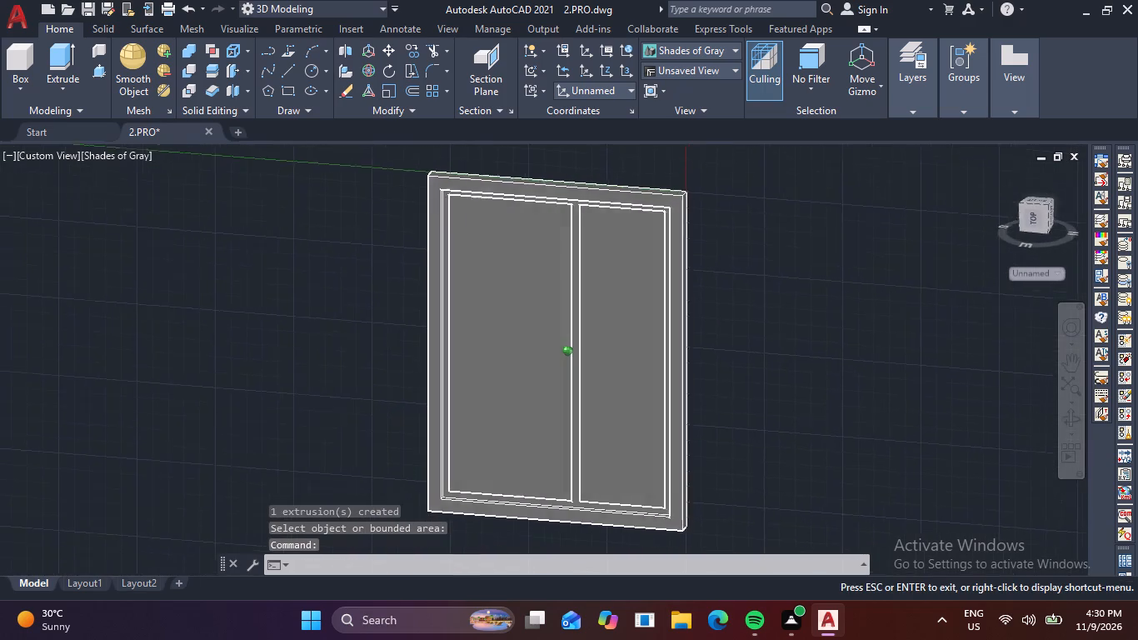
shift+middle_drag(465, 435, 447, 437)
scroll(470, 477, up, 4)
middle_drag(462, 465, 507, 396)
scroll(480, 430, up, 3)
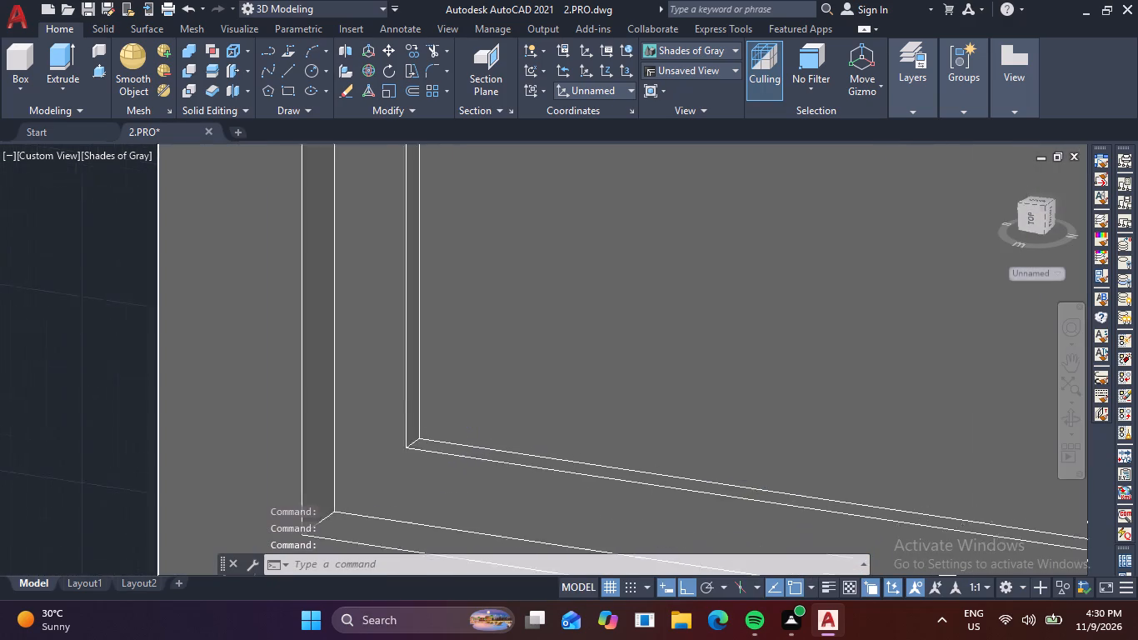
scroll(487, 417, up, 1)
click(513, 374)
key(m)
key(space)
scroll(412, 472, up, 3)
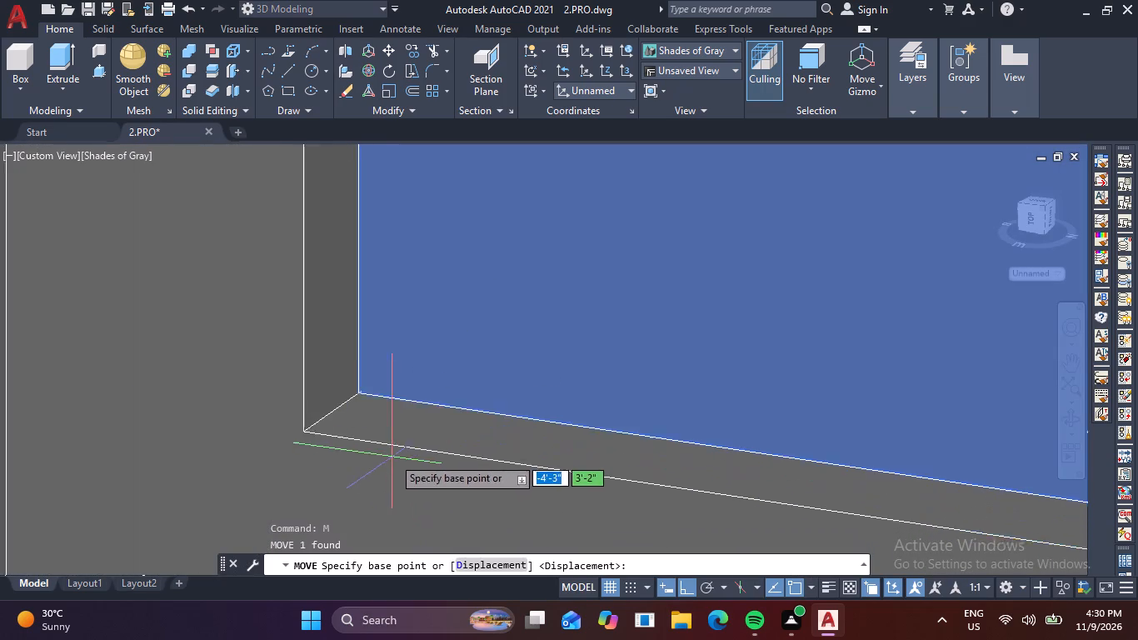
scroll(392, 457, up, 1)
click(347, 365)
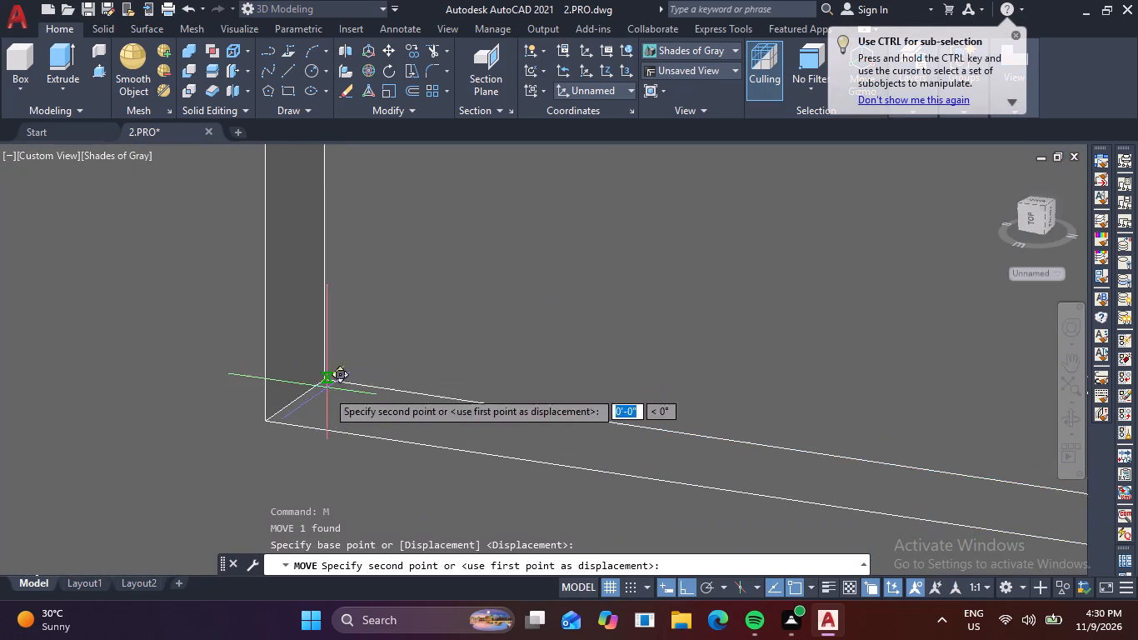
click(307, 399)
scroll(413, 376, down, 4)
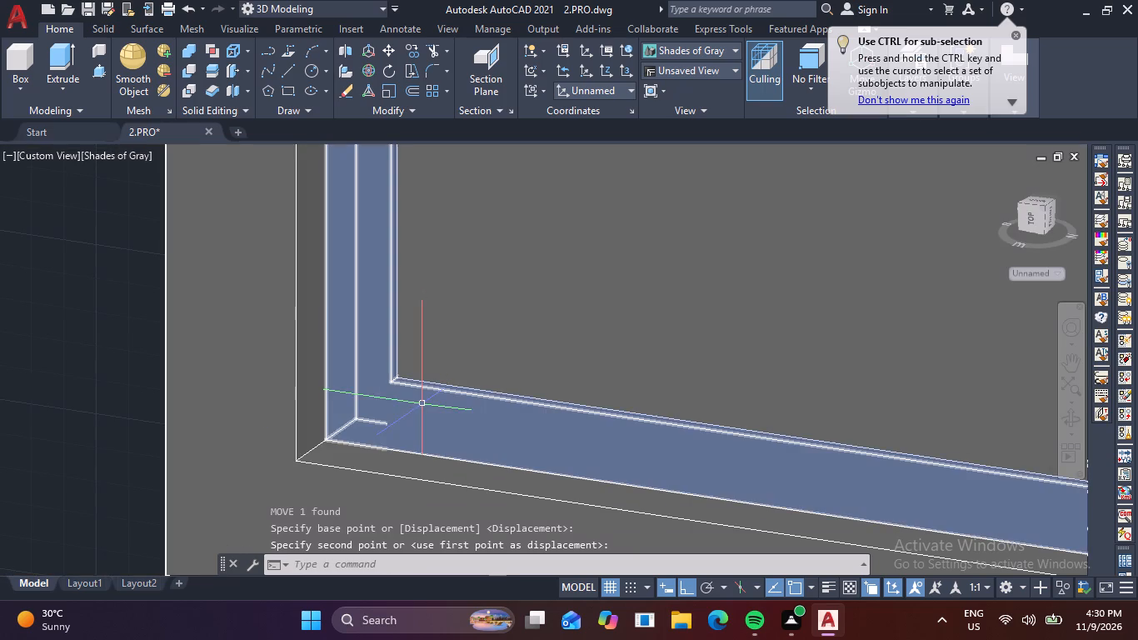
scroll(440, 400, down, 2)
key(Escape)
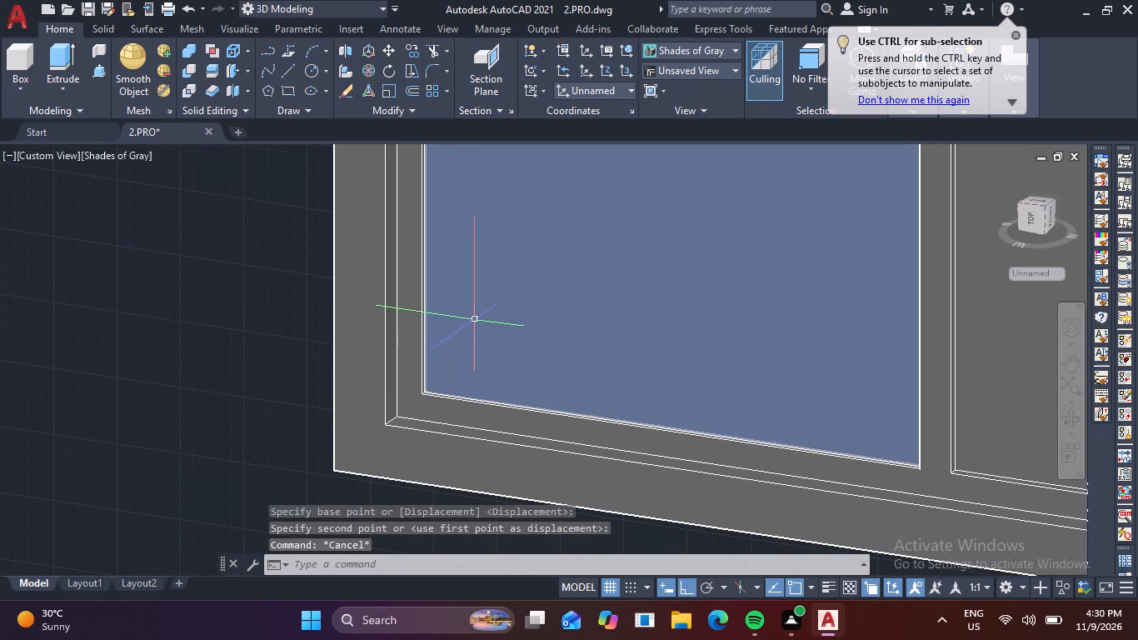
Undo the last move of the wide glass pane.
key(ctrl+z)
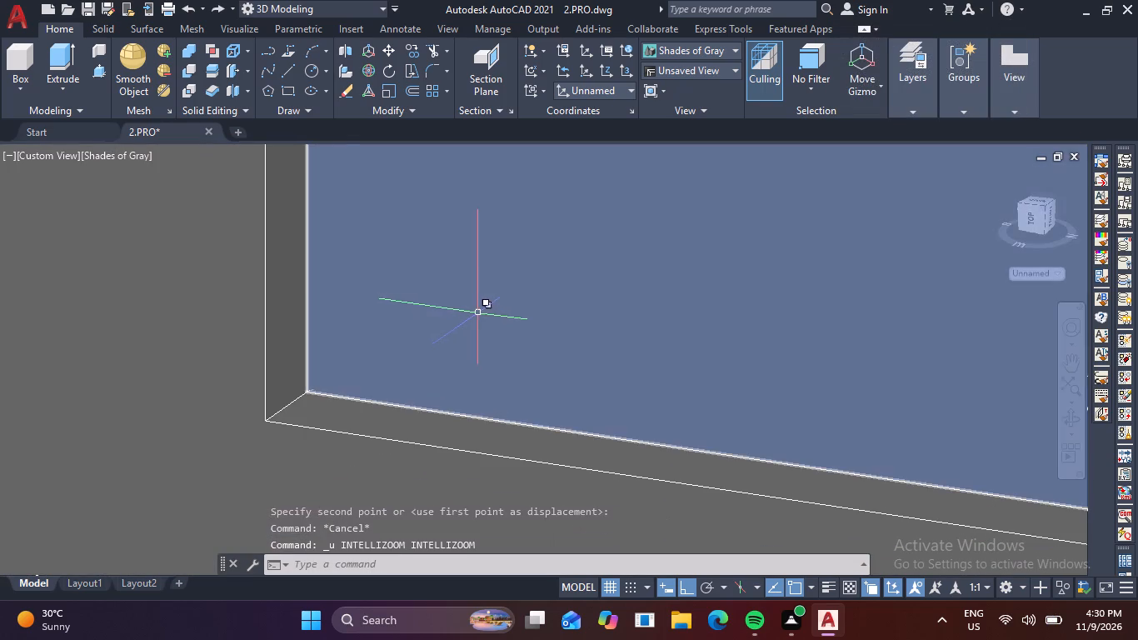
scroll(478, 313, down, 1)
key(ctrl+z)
Move both glass panes together from the wide pane's lower outer corner to the middle of the sash's exposed depth edge.
scroll(484, 309, down, 5)
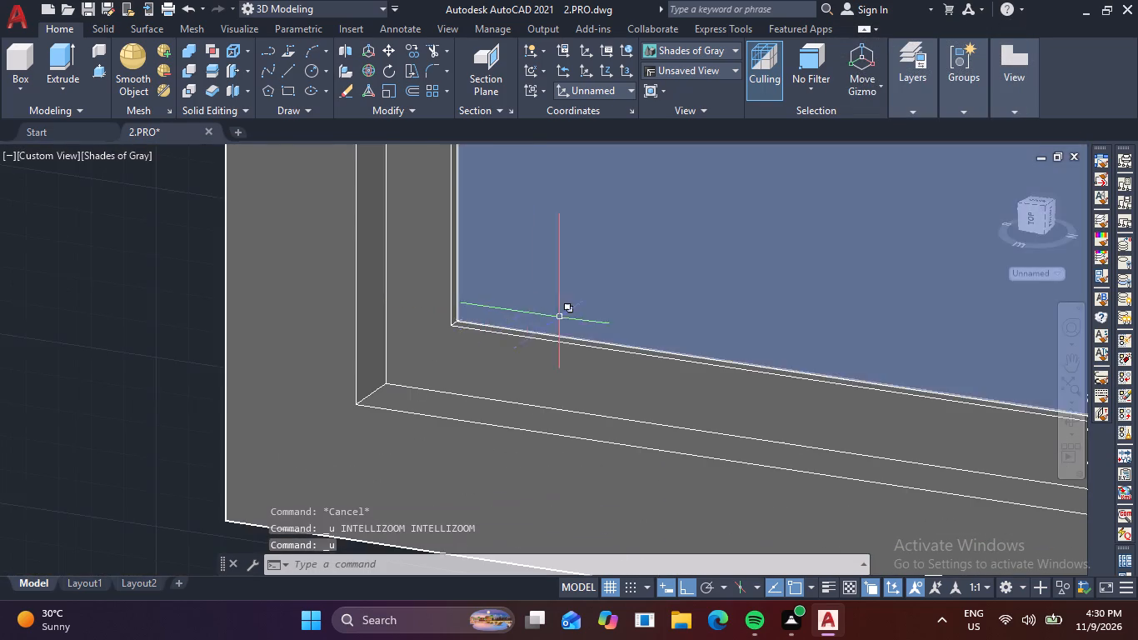
scroll(560, 317, down, 3)
middle_drag(554, 322, 358, 377)
click(711, 287)
click(555, 284)
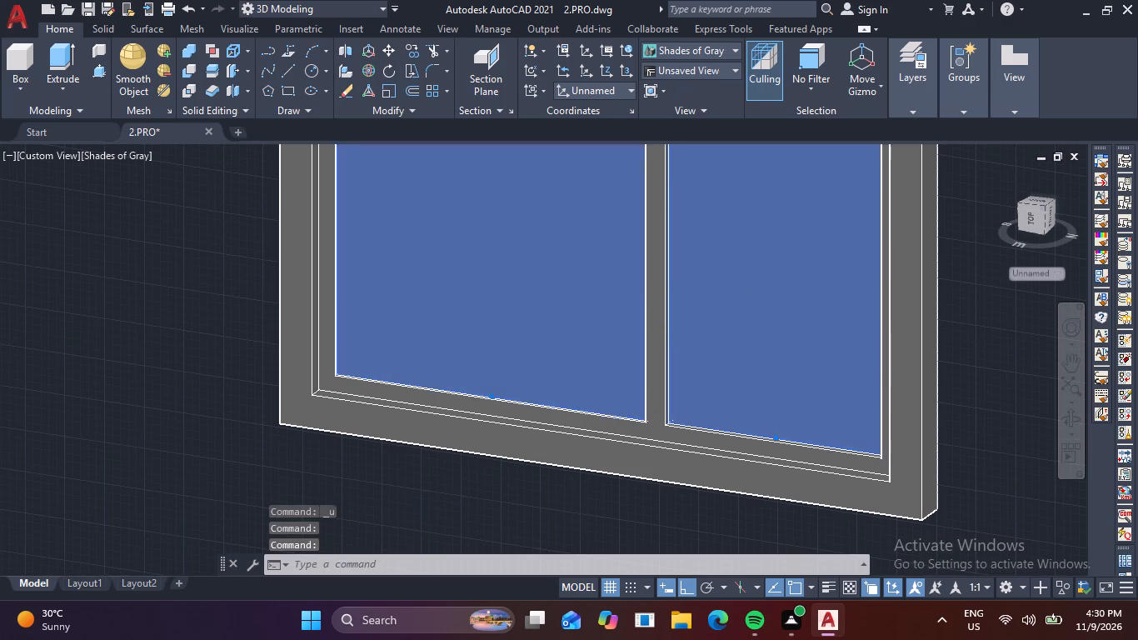
text(m)
key(space)
scroll(324, 329, up, 4)
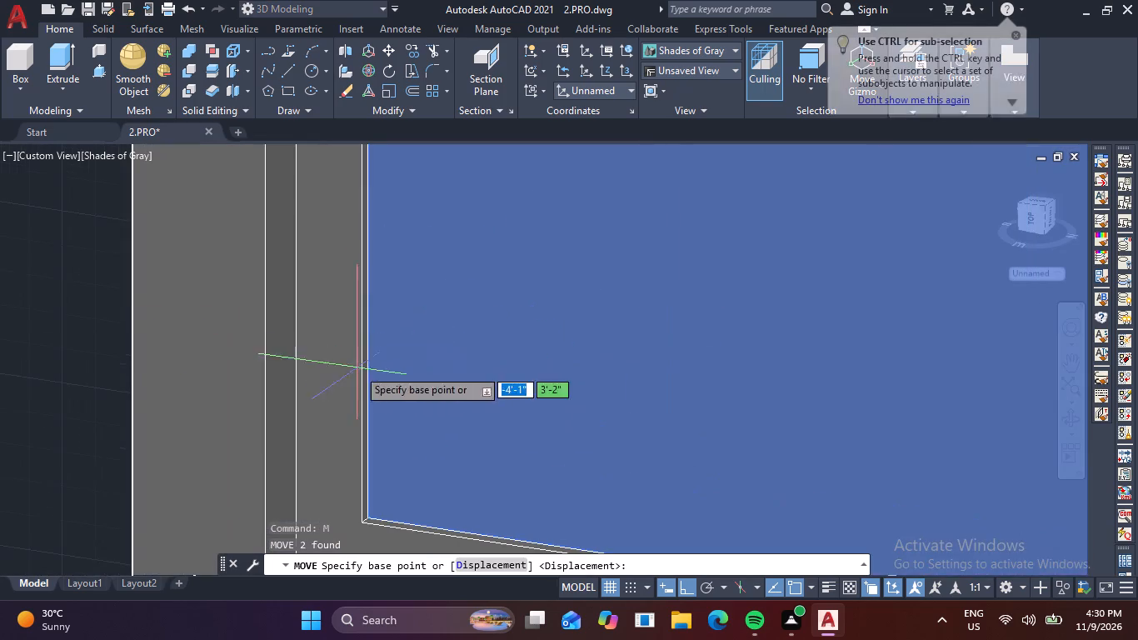
middle_drag(387, 432, 344, 275)
scroll(377, 404, up, 1)
scroll(323, 327, up, 4)
middle_drag(365, 413, 342, 289)
scroll(316, 391, up, 1)
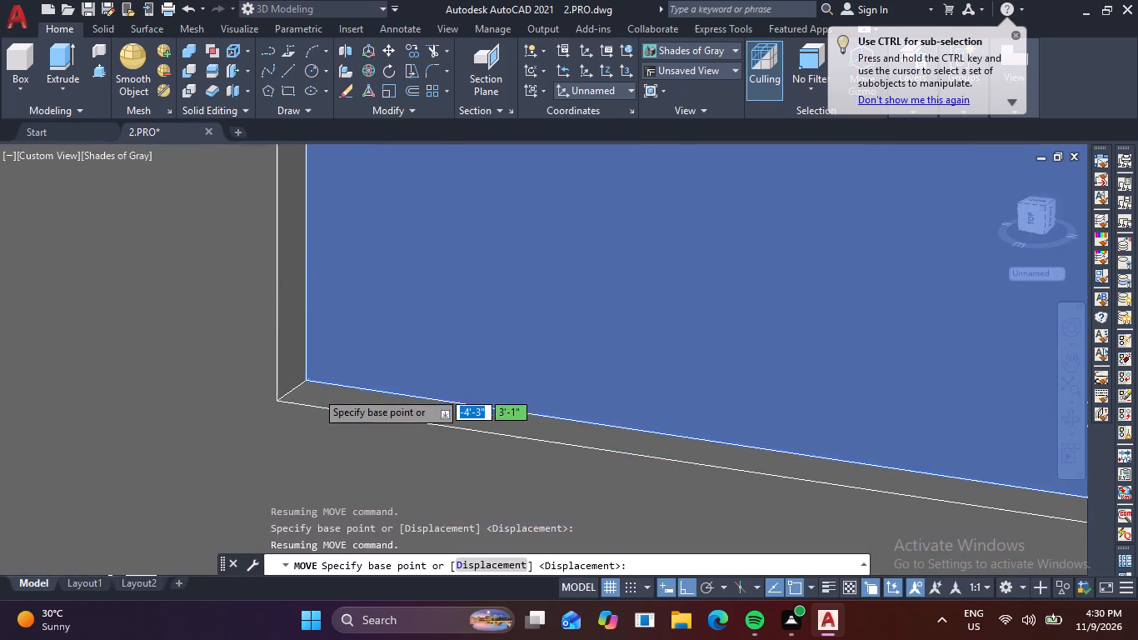
scroll(316, 391, up, 1)
click(301, 370)
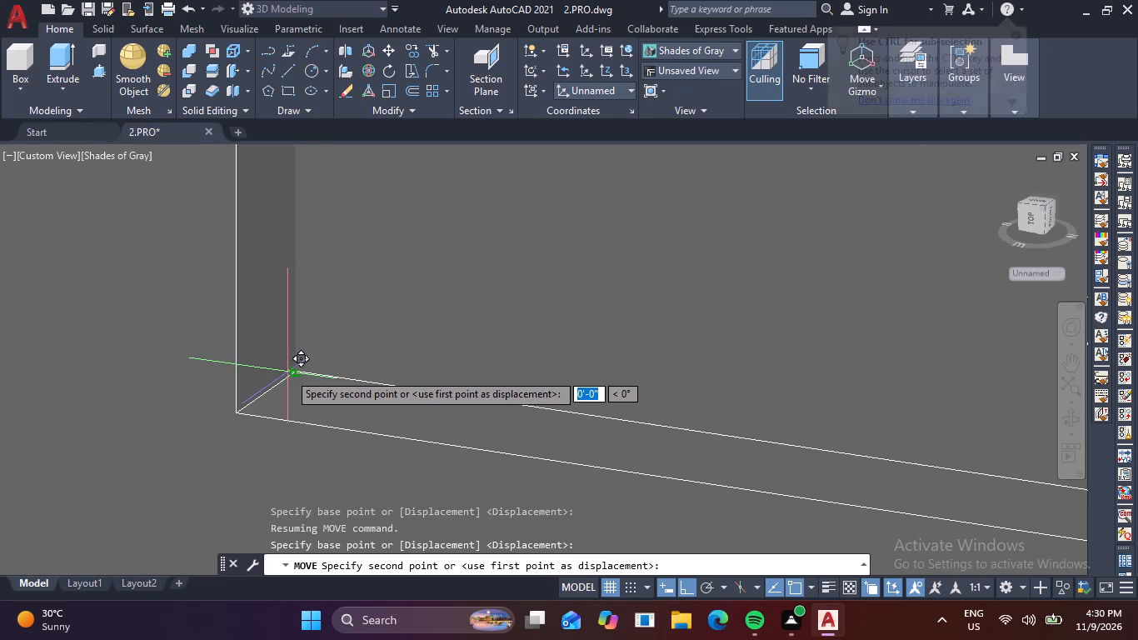
click(272, 389)
Move both glass panes and the sash together from the sash's lower outer corner to recess them within the surrounding frame's depth.
scroll(415, 318, down, 5)
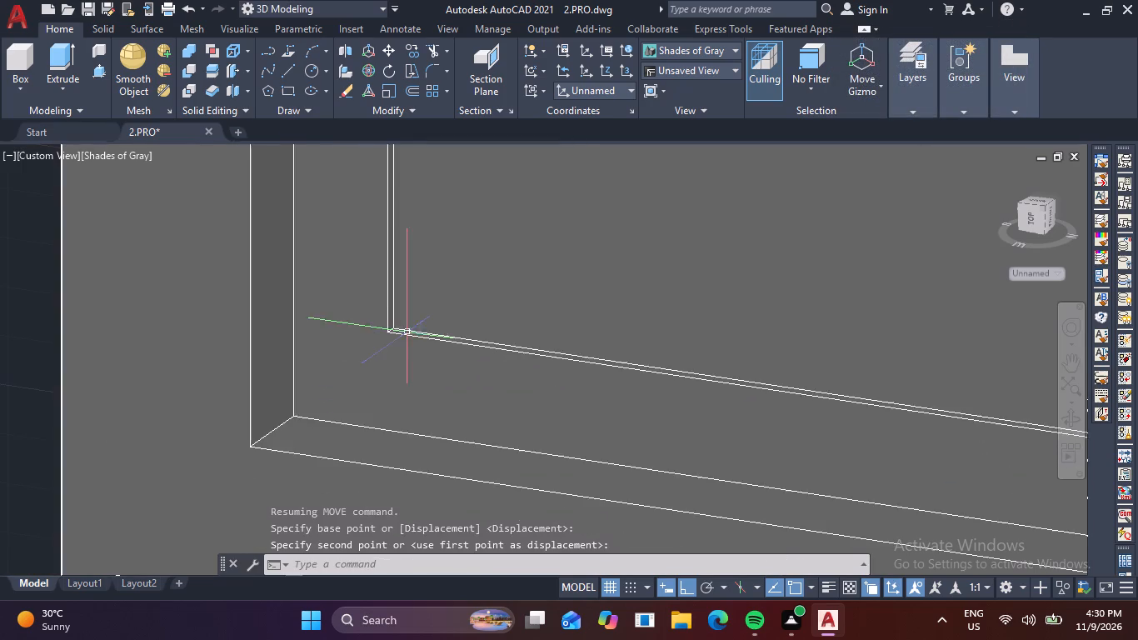
scroll(522, 305, down, 3)
middle_drag(514, 325, 252, 439)
click(745, 300)
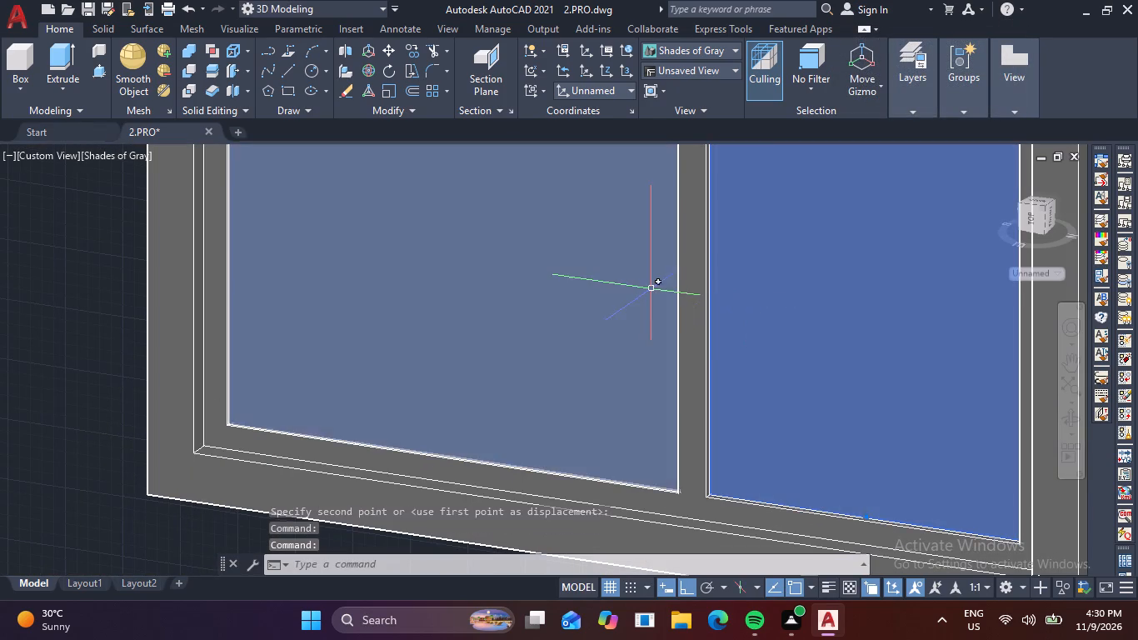
click(651, 289)
click(698, 283)
key(m)
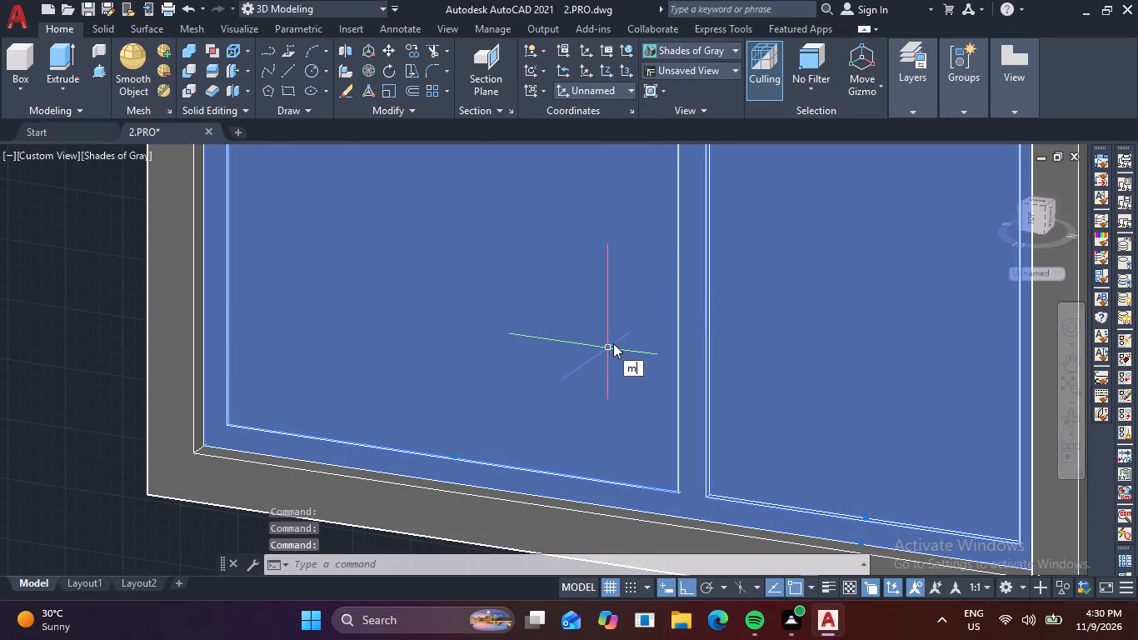
key(space)
scroll(226, 439, up, 4)
middle_drag(217, 465, 293, 271)
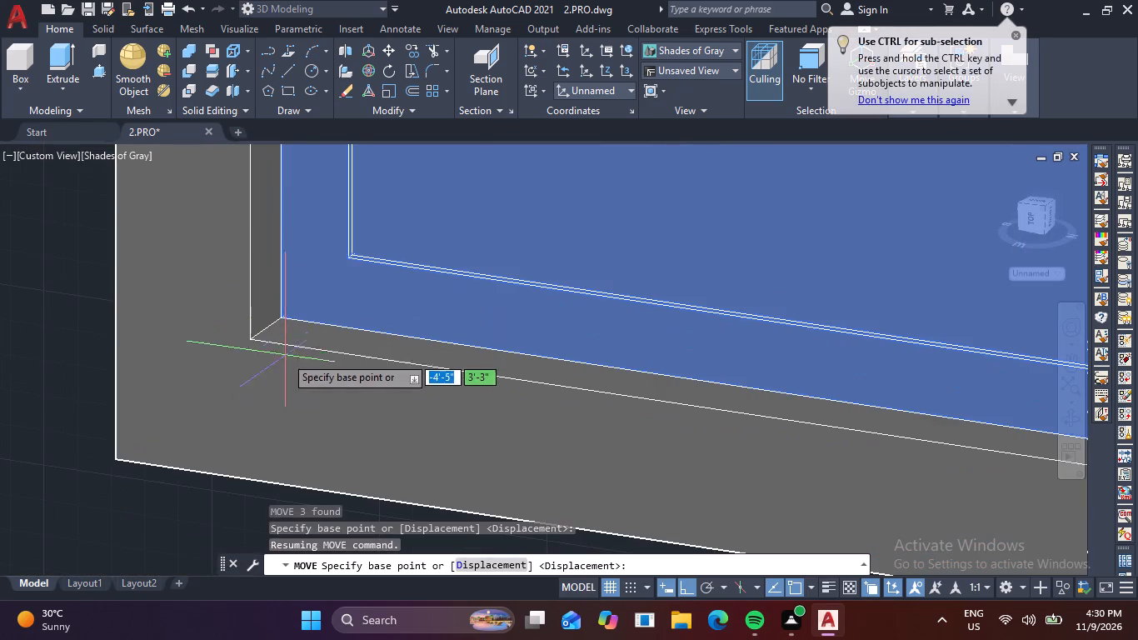
scroll(281, 343, up, 2)
click(281, 291)
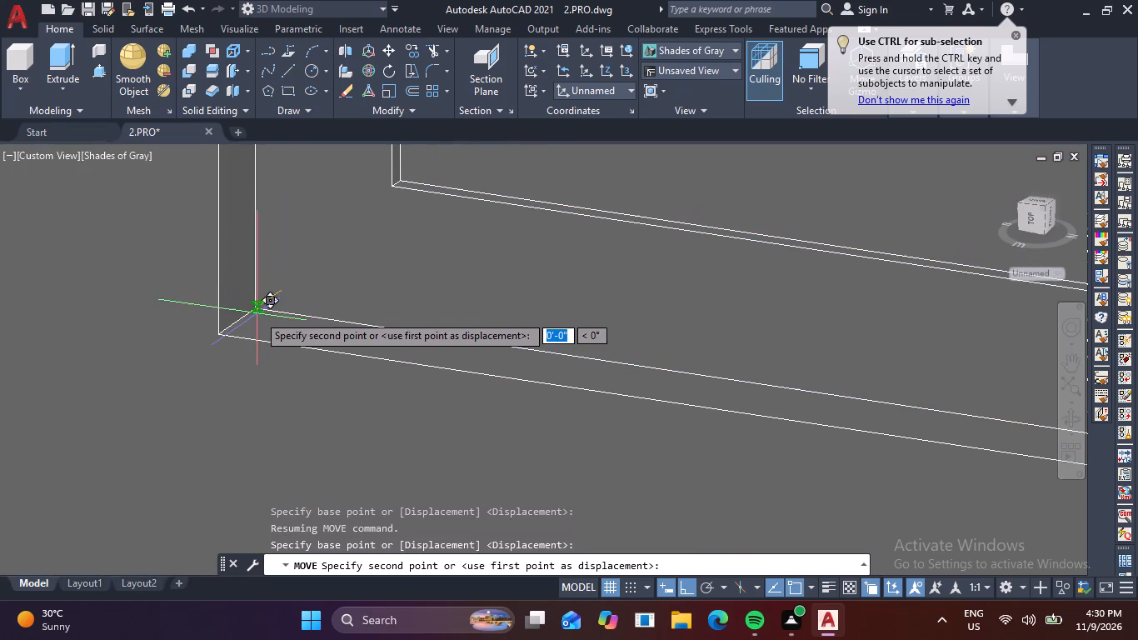
click(257, 314)
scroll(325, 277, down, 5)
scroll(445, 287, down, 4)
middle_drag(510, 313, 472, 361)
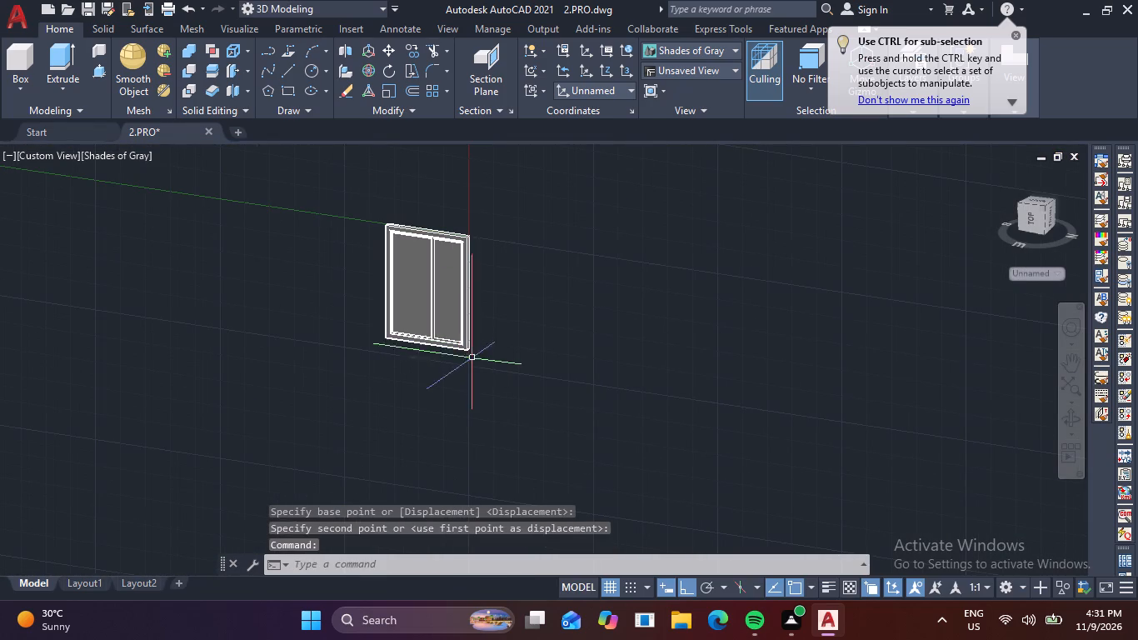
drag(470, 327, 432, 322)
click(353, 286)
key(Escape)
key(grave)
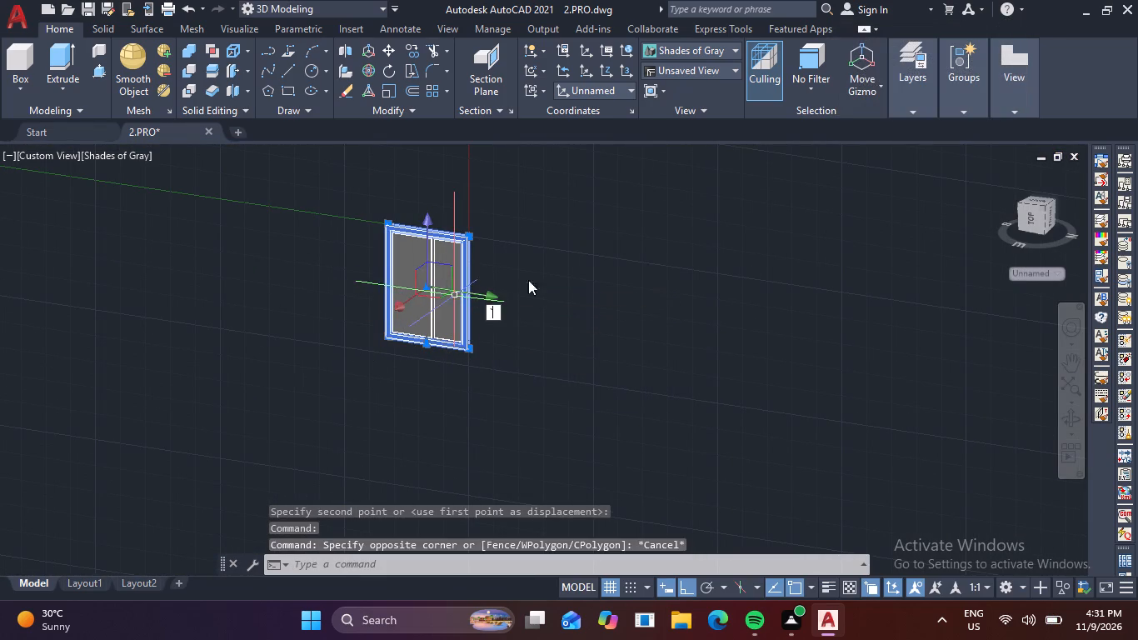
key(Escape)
Move the whole window from the midpoint of its frame's lower corner depth edge to the midpoint on the corner opening's sill, beside the installed window.
click(526, 297)
click(327, 227)
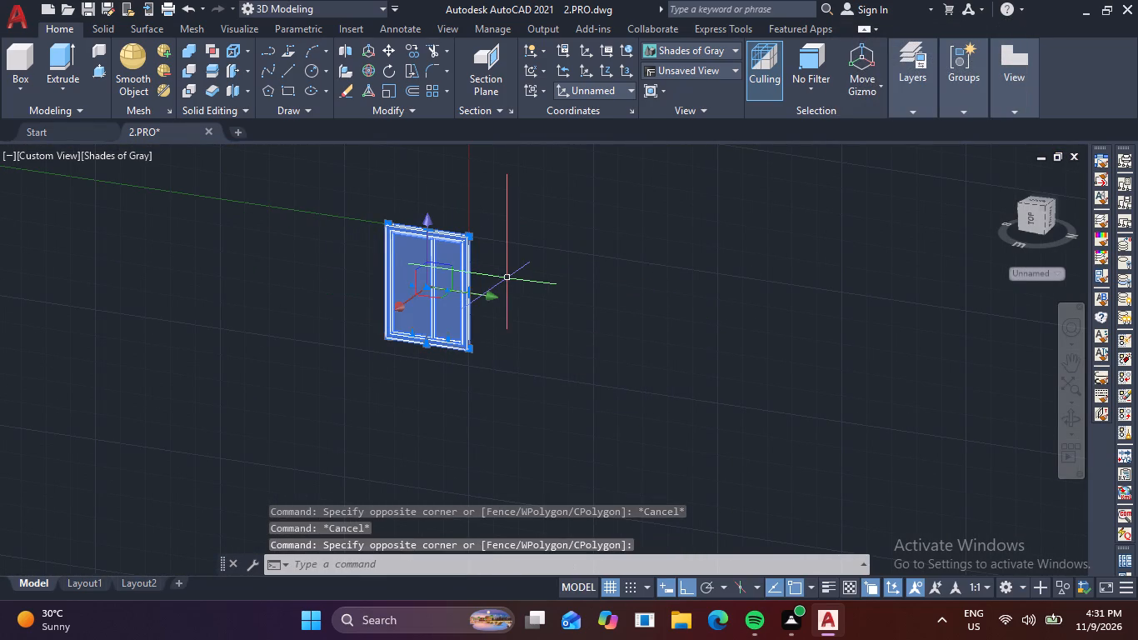
key(m)
key(space)
scroll(480, 363, up, 3)
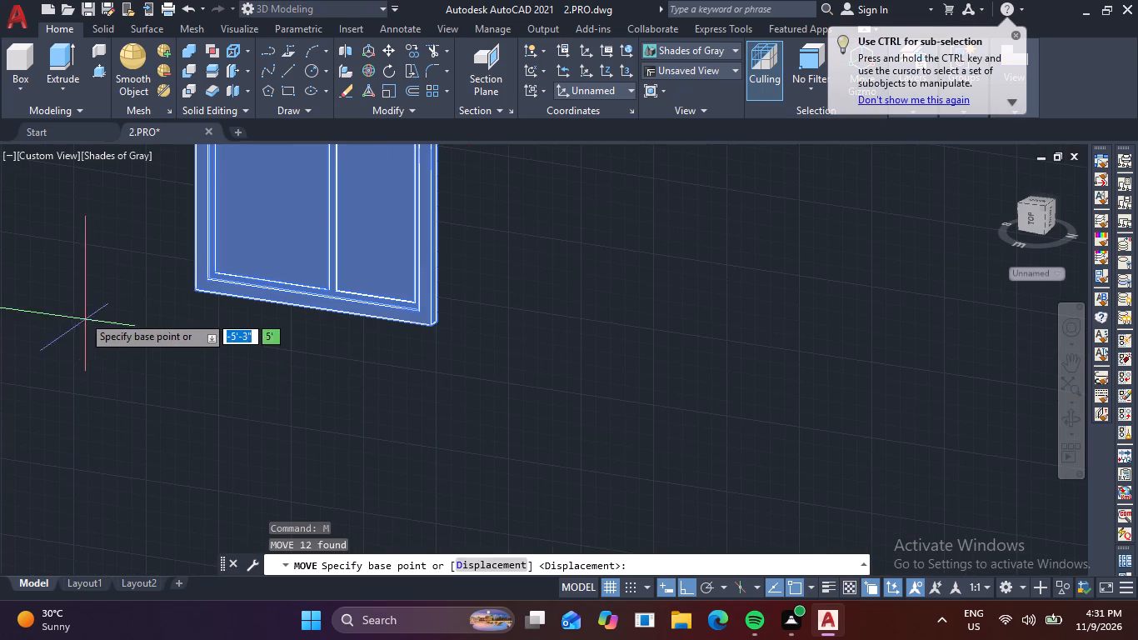
shift+middle_drag(39, 277, 173, 314)
scroll(174, 317, up, 1)
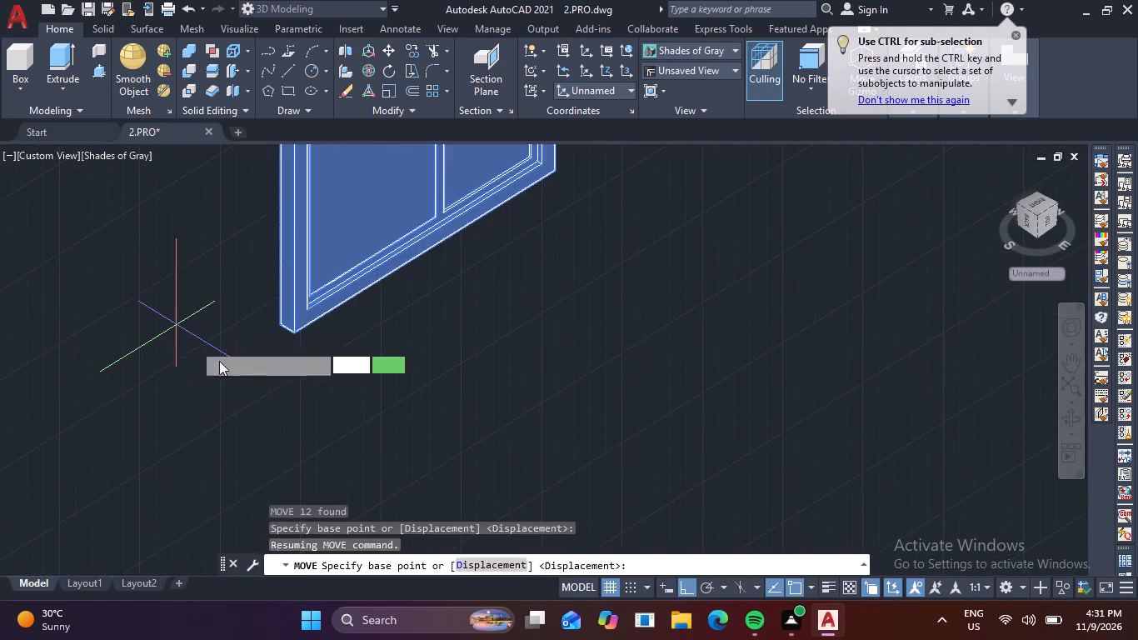
scroll(220, 361, up, 2)
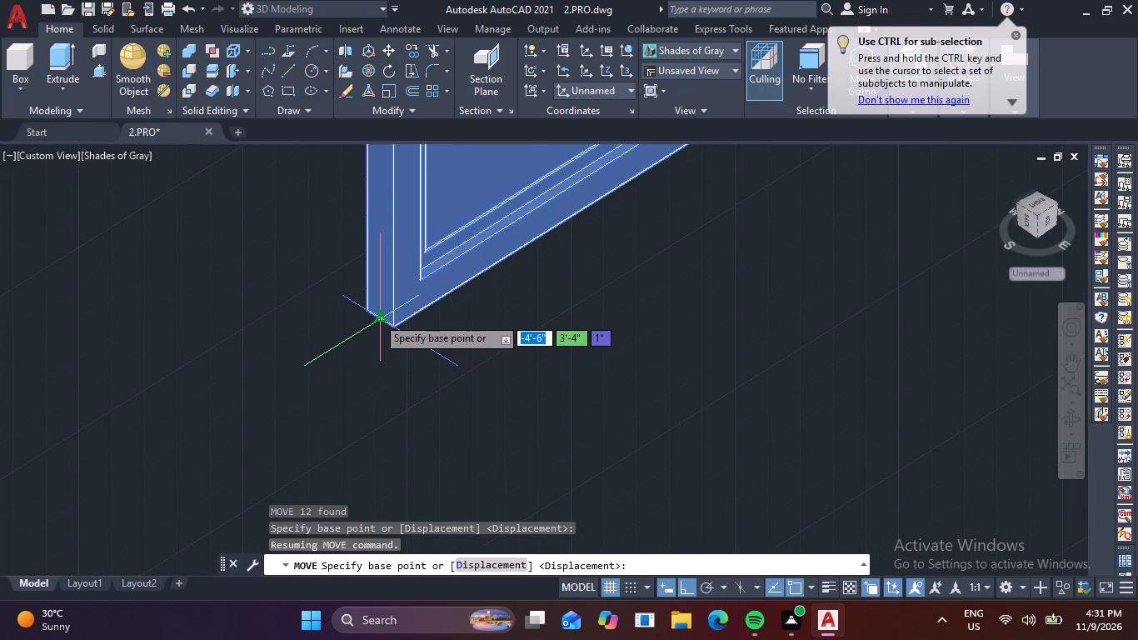
click(377, 317)
scroll(232, 266, down, 10)
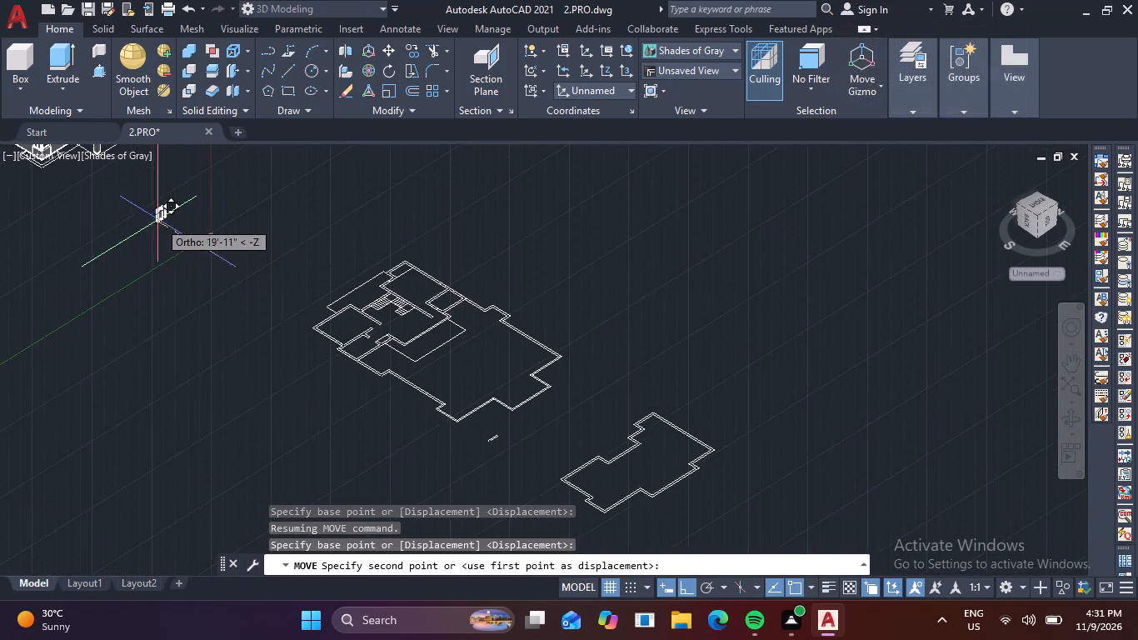
middle_drag(159, 215, 260, 343)
scroll(130, 258, up, 4)
scroll(219, 314, up, 2)
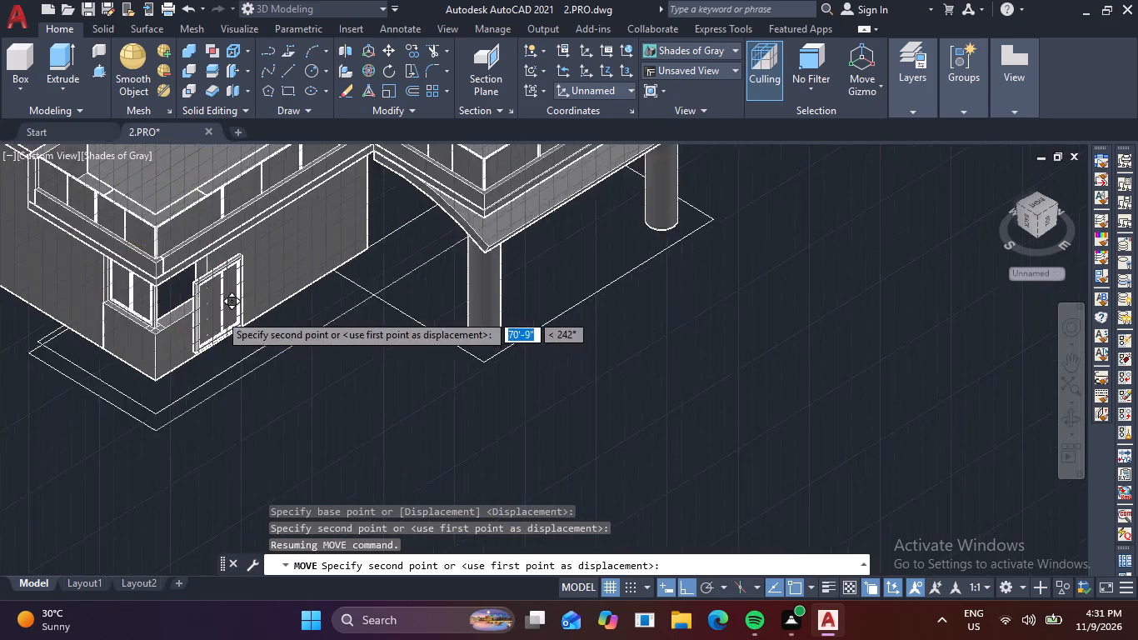
scroll(220, 315, up, 5)
middle_drag(57, 321, 48, 265)
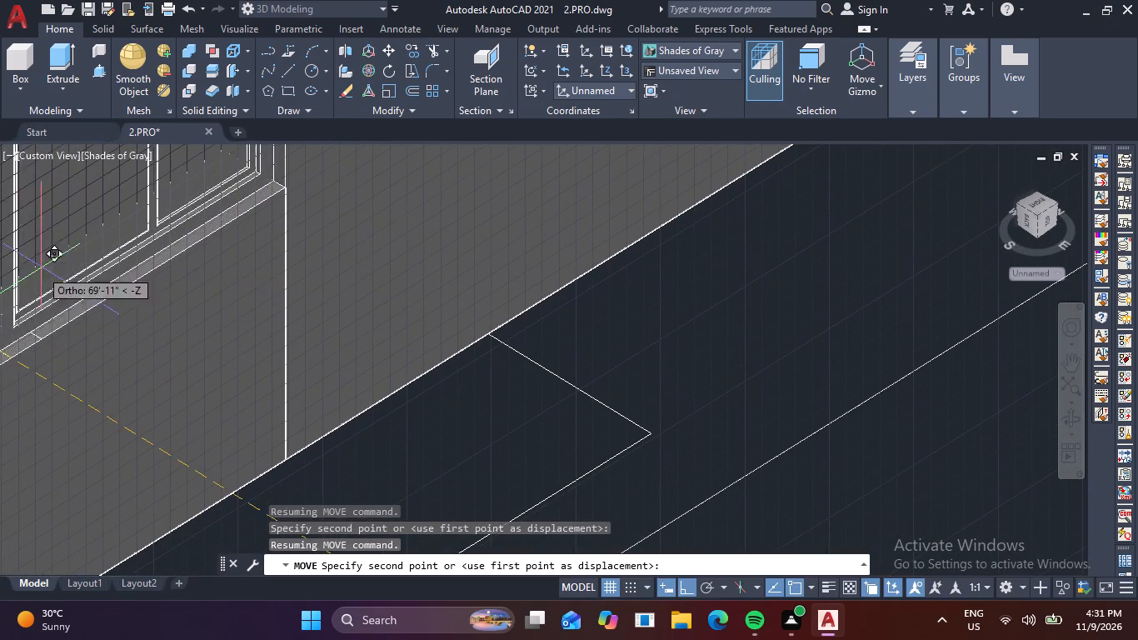
middle_drag(32, 274, 147, 303)
scroll(72, 350, up, 2)
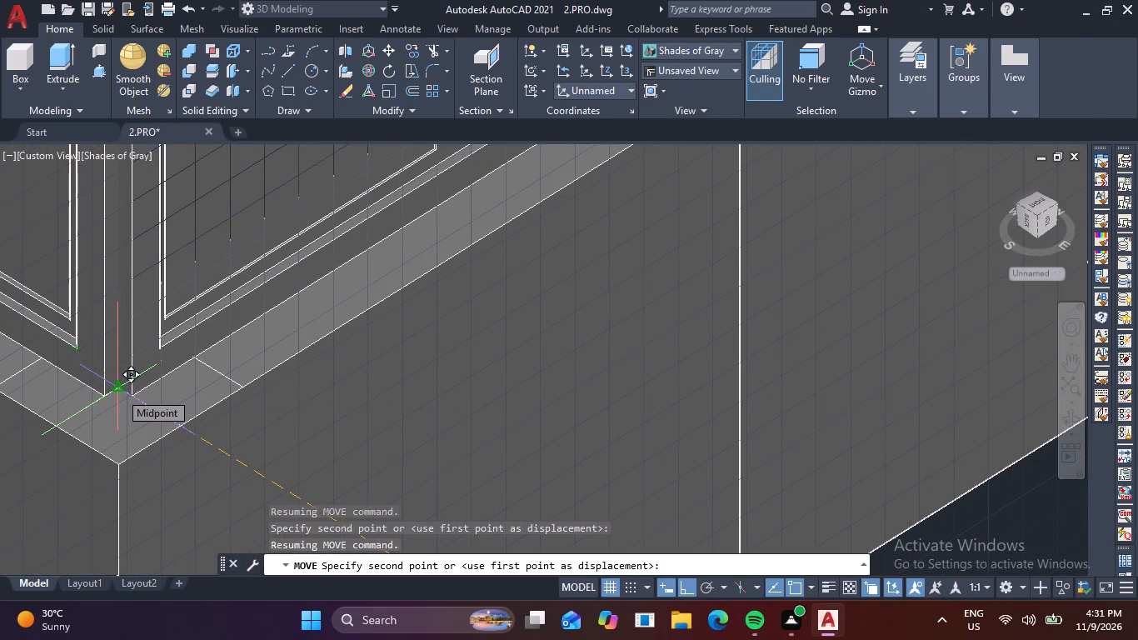
click(119, 392)
Draw two connected lines on the sill between the two window frames' outer corners, closing the roughly 1" square gap at the building corner.
scroll(407, 410, down, 3)
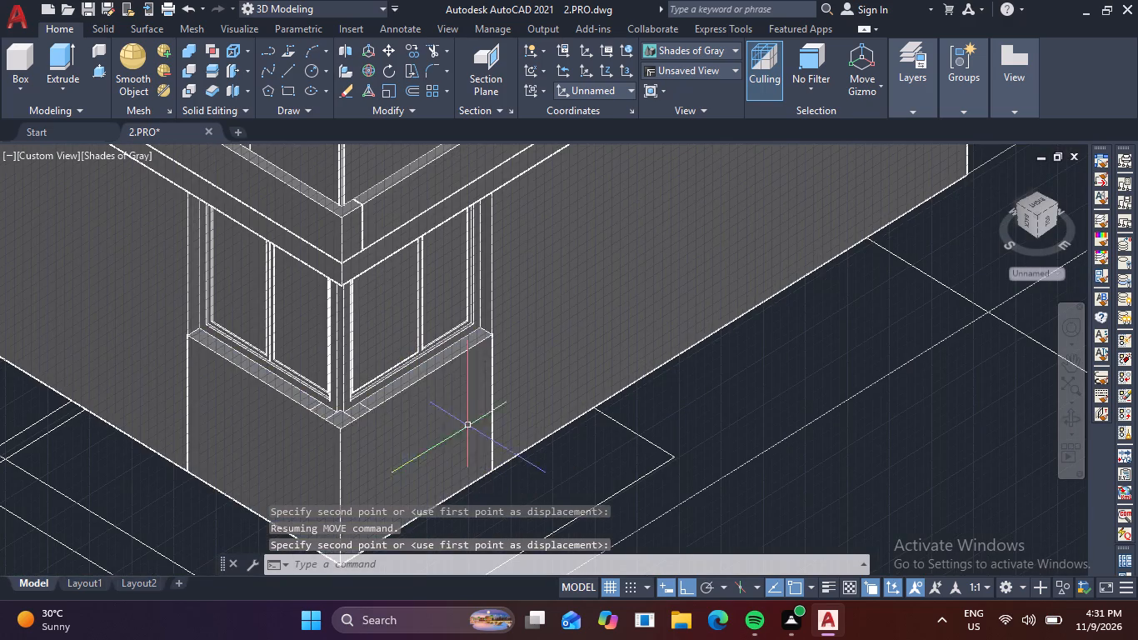
scroll(380, 332, up, 2)
scroll(365, 468, up, 3)
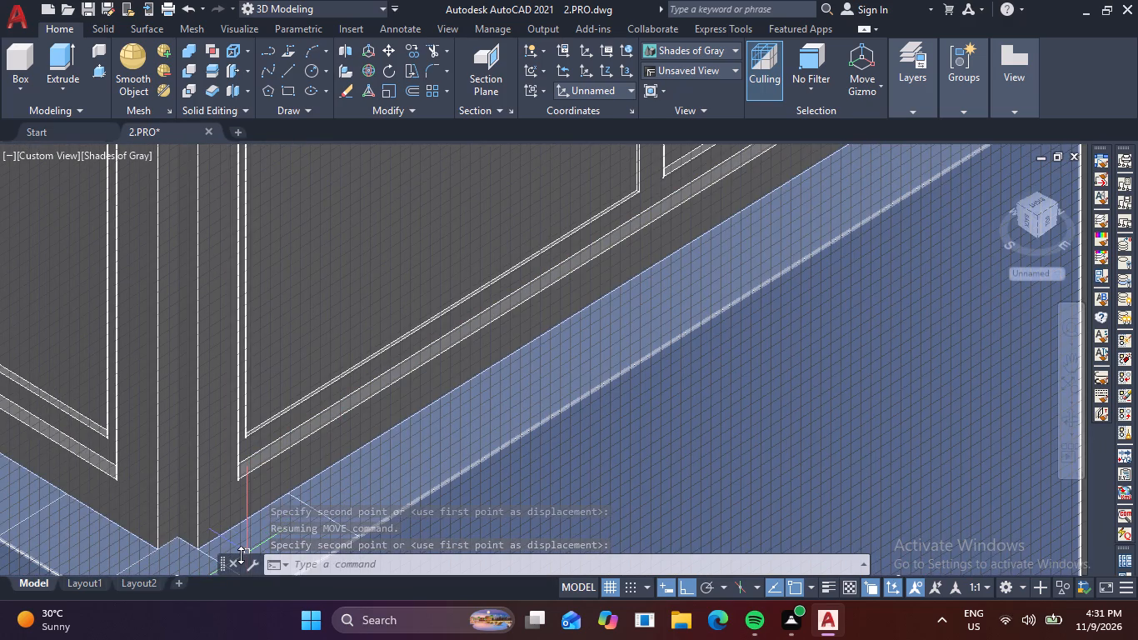
key(l)
key(space)
middle_drag(201, 517, 315, 410)
scroll(238, 460, up, 4)
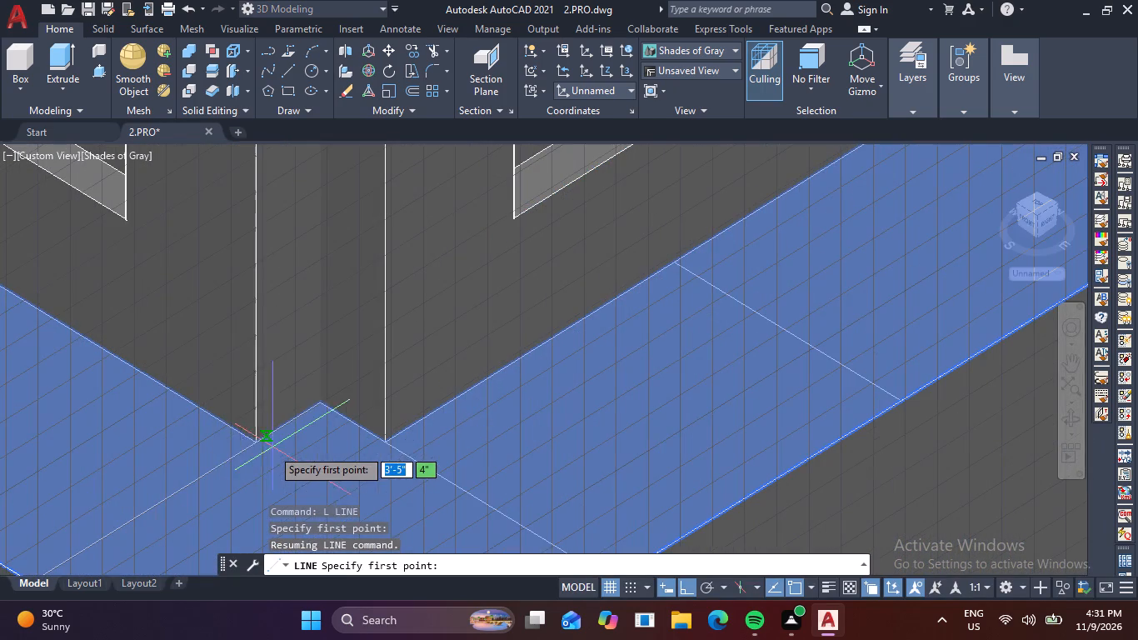
click(254, 442)
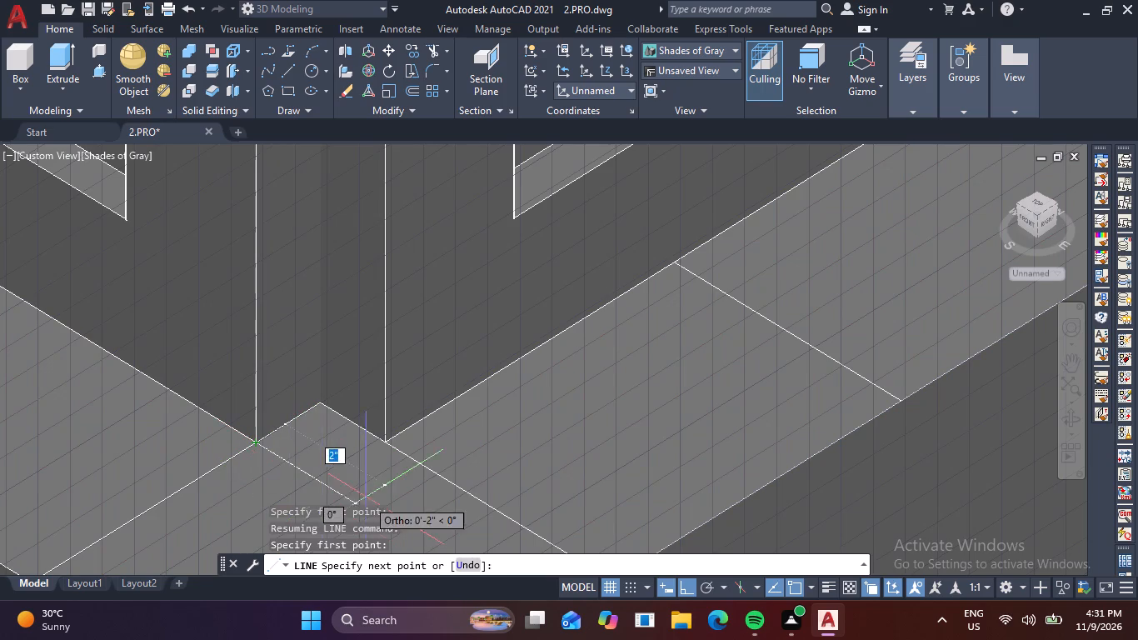
click(322, 482)
click(385, 441)
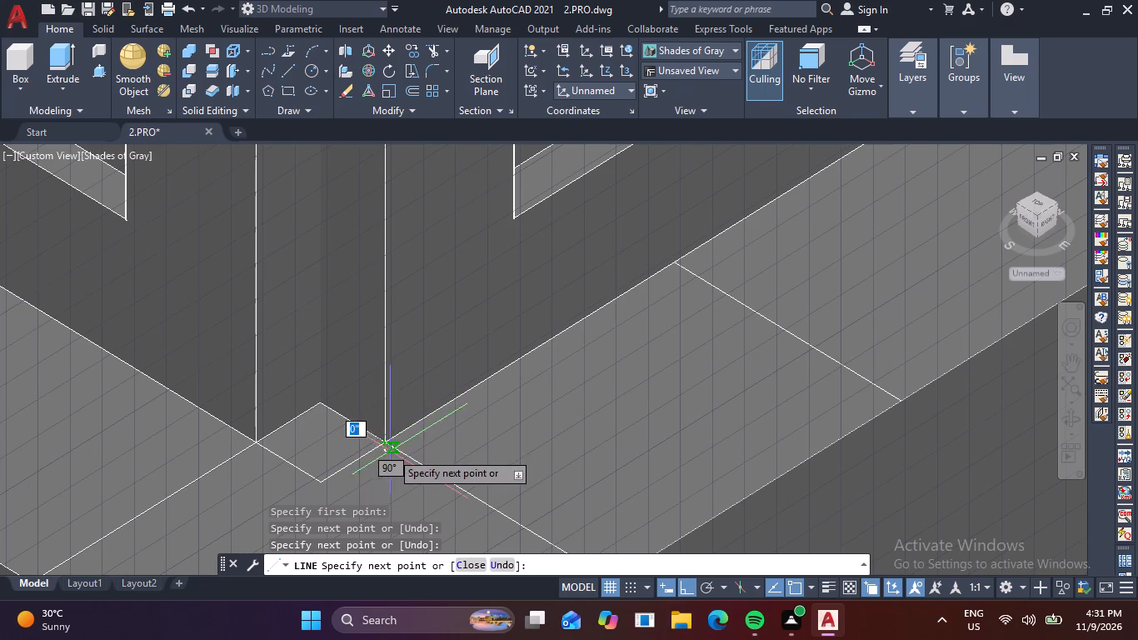
key(Escape)
key(Escape)
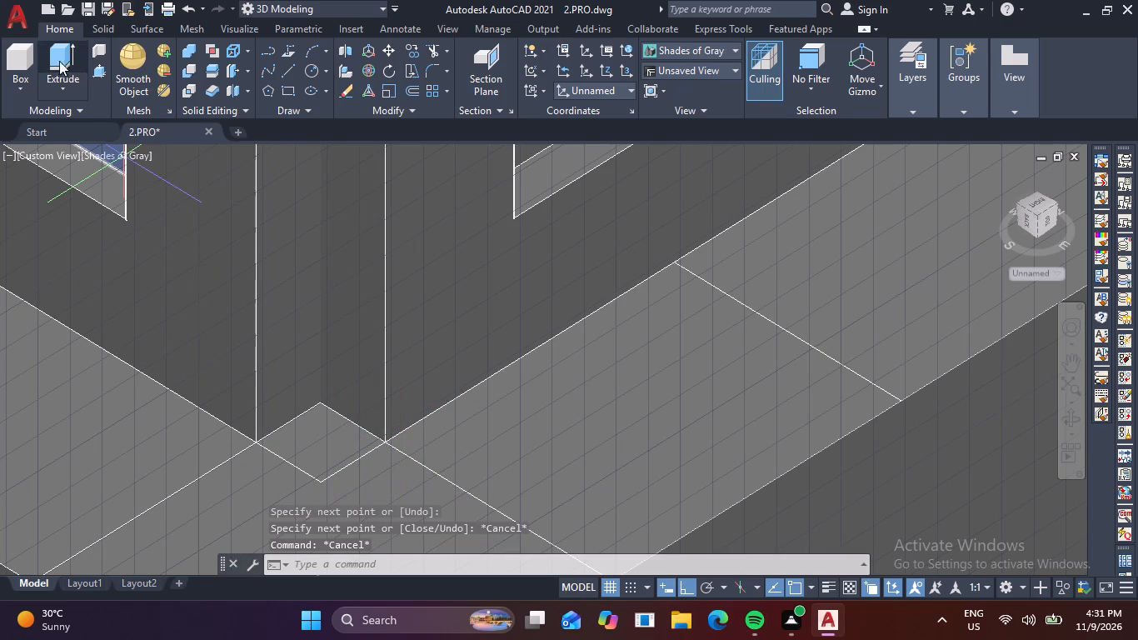
Press-pull the small square between the two window frames up to the top of the frames as a corner post.
click(104, 72)
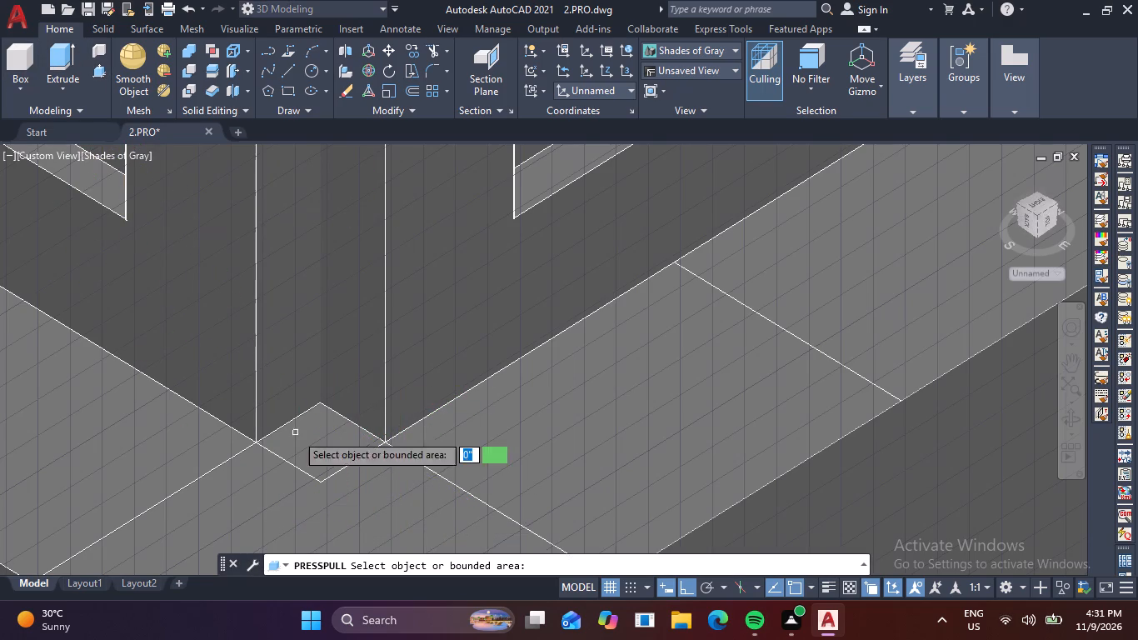
click(327, 435)
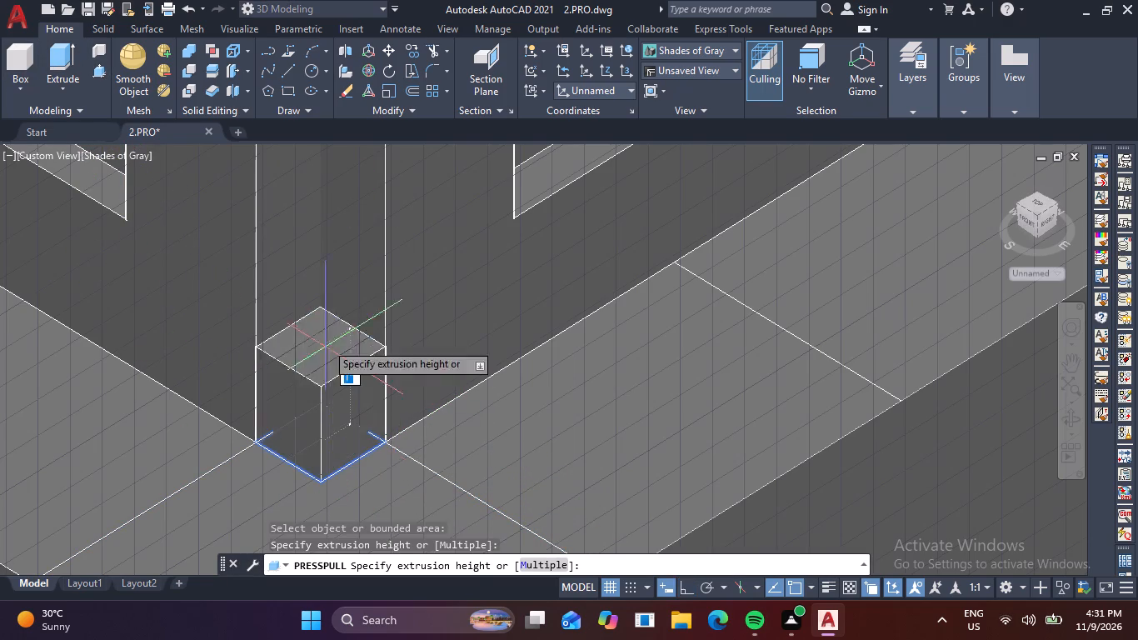
scroll(362, 222, down, 3)
middle_drag(357, 222, 329, 423)
scroll(337, 213, down, 3)
middle_drag(324, 247, 319, 440)
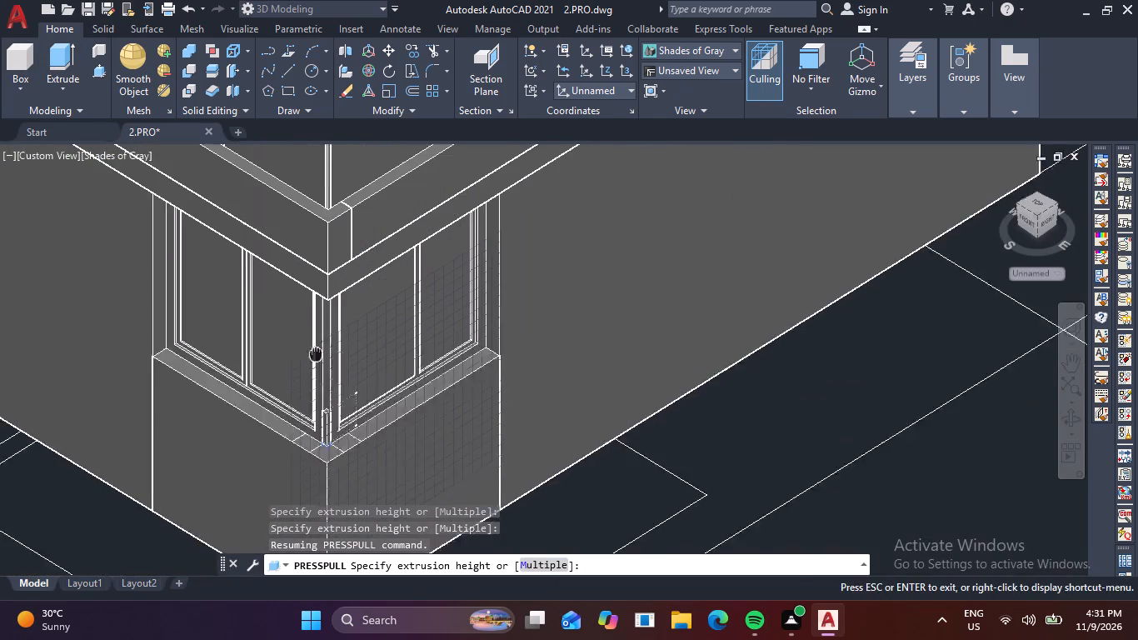
middle_drag(319, 440, 322, 470)
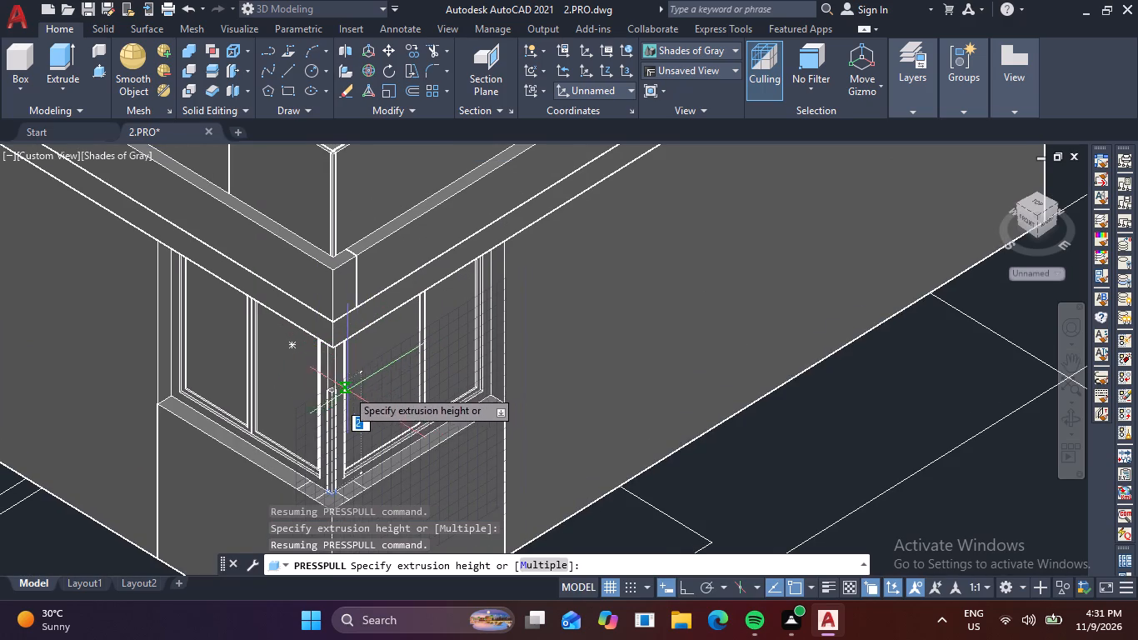
shift+middle_drag(339, 374, 376, 267)
middle_drag(370, 265, 318, 412)
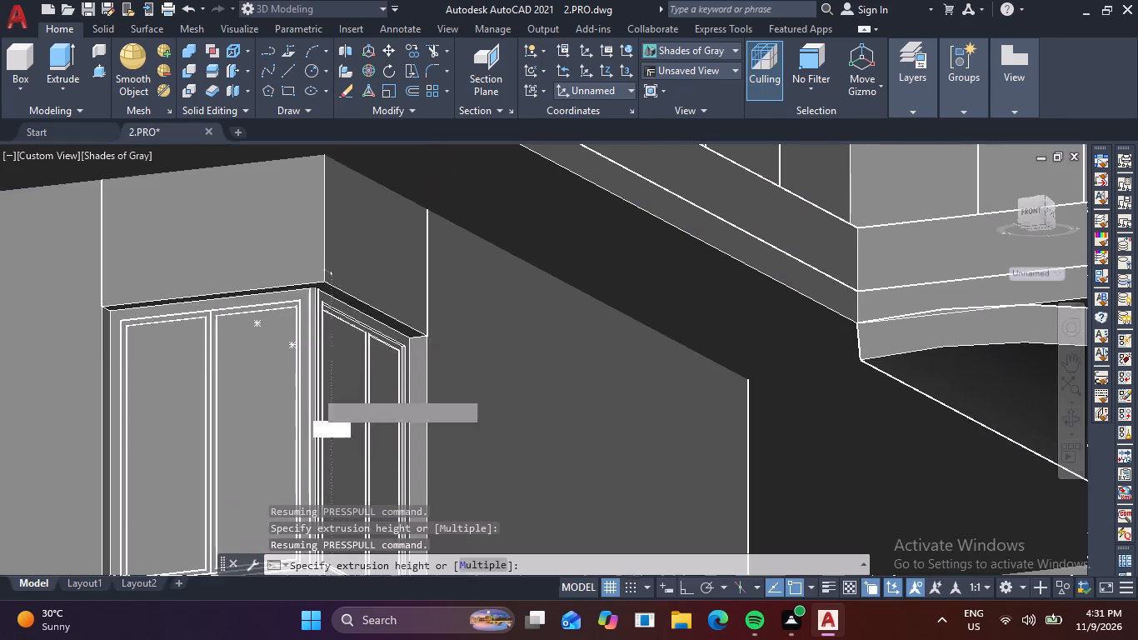
scroll(313, 282, up, 7)
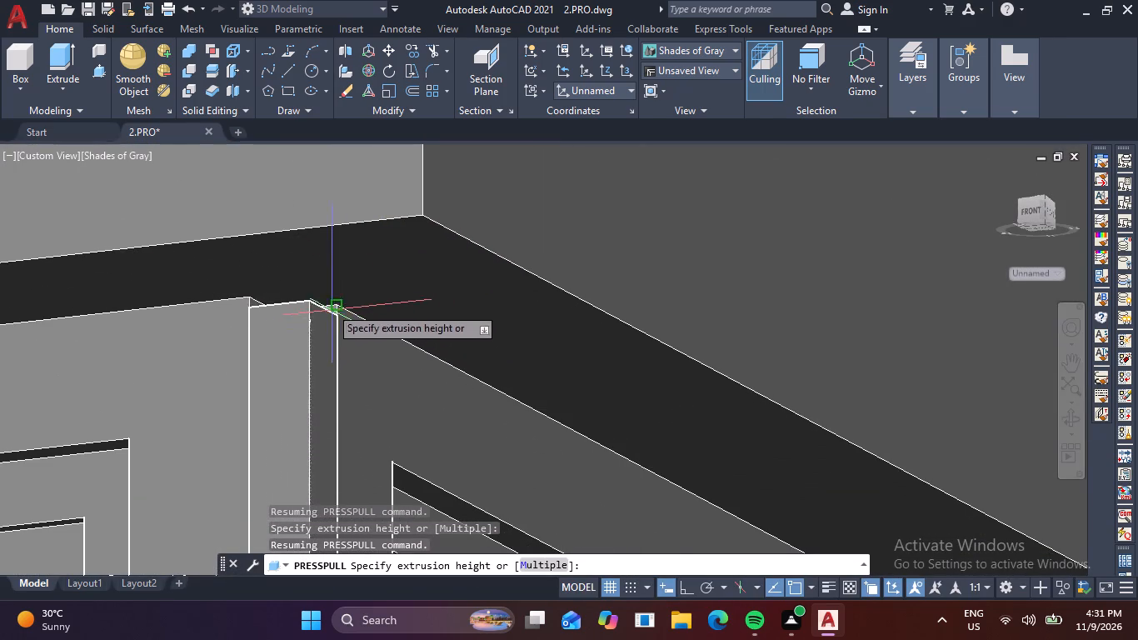
click(339, 305)
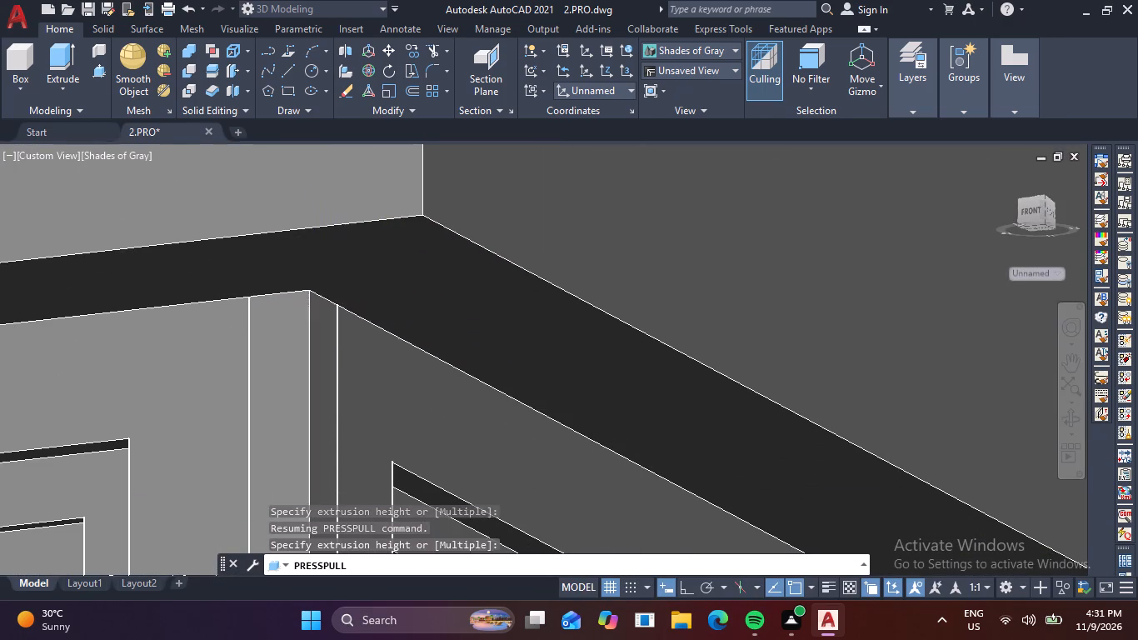
key(Escape)
Examine the assembled corner window and post from several sides, along with the house's surrounding facades.
scroll(533, 441, down, 3)
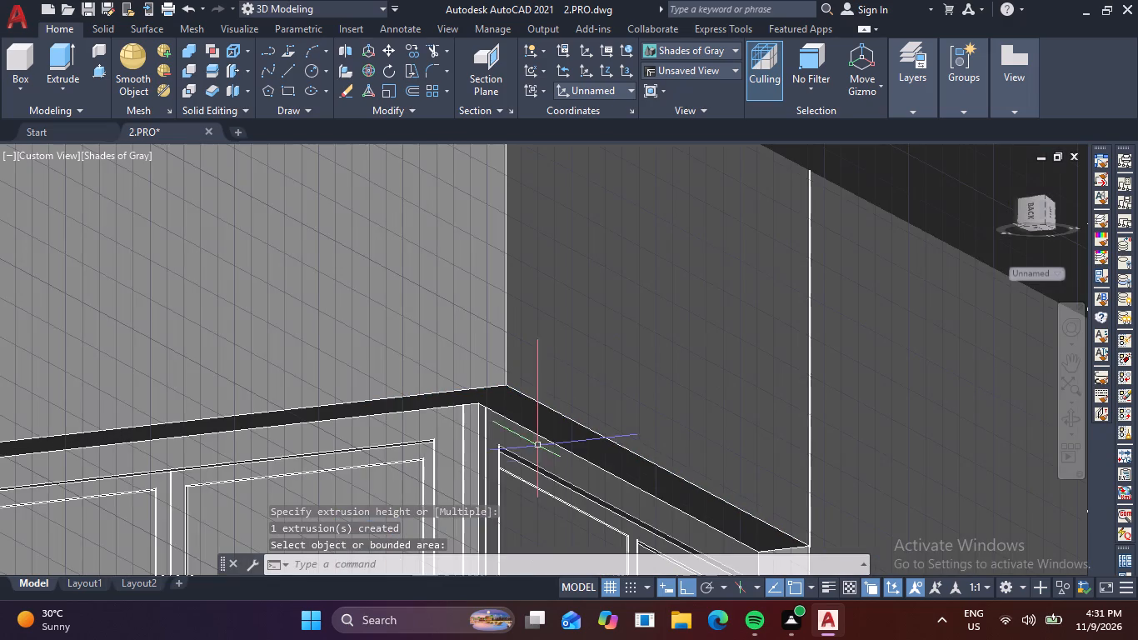
middle_drag(540, 464, 376, 175)
scroll(419, 172, down, 2)
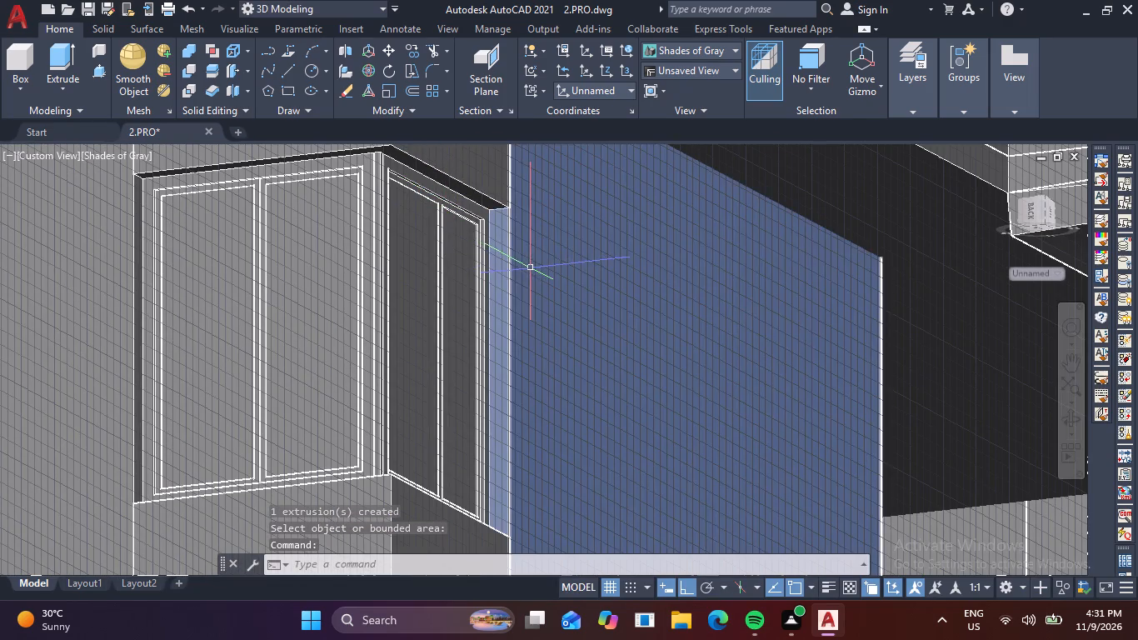
shift+middle_drag(531, 268, 514, 320)
scroll(466, 349, down, 2)
shift+middle_drag(463, 399, 461, 400)
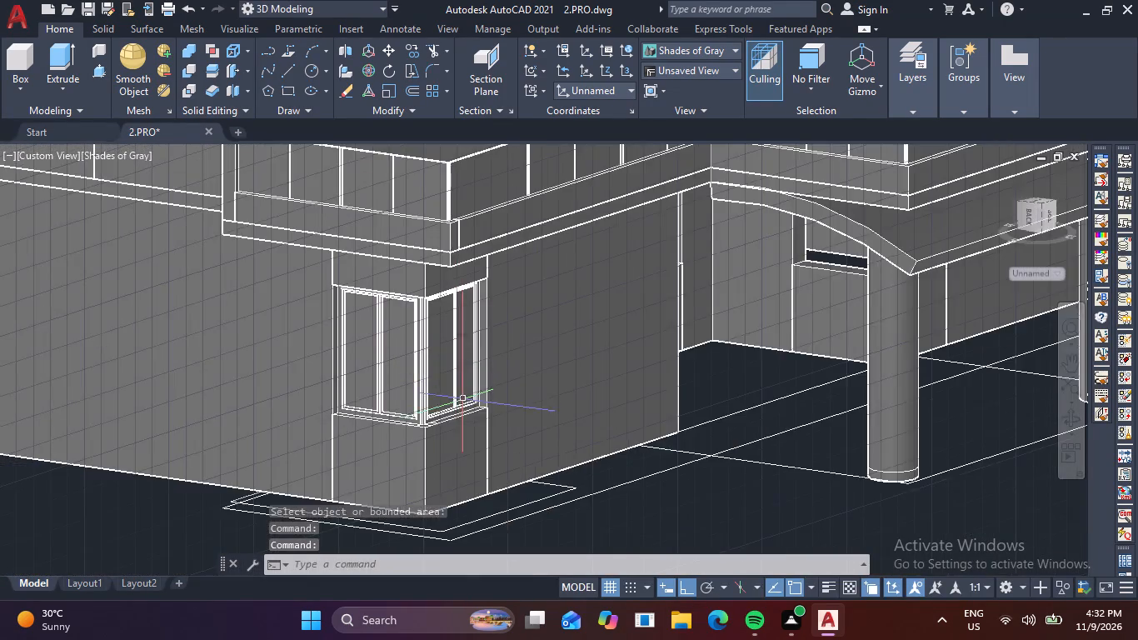
shift+middle_drag(461, 400, 402, 402)
scroll(207, 385, up, 2)
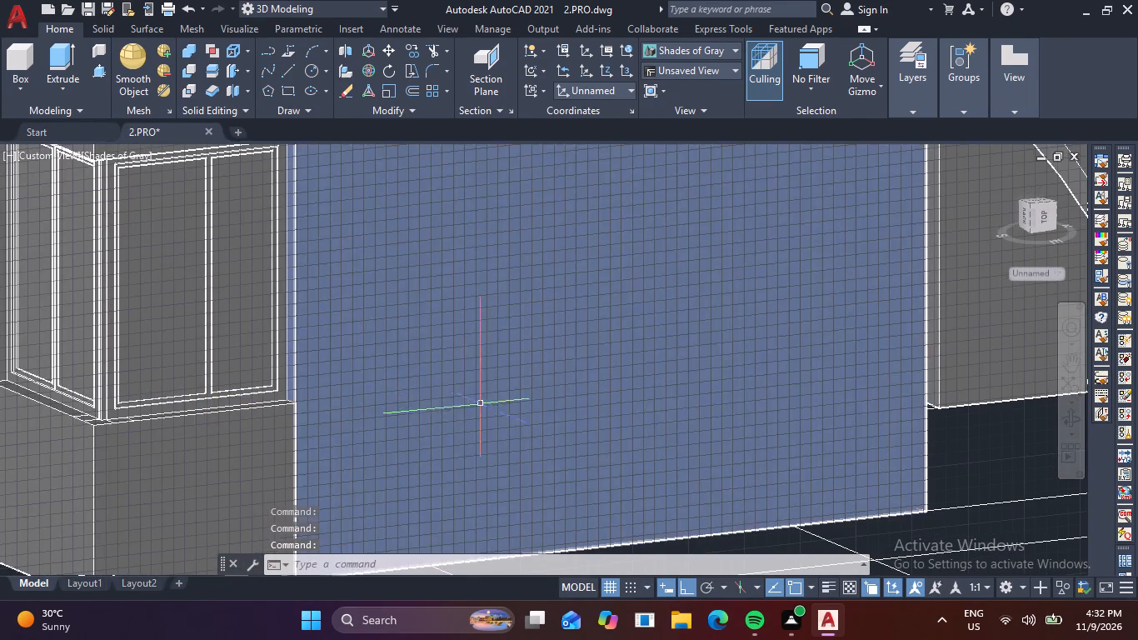
scroll(487, 406, down, 1)
shift+middle_drag(347, 428, 460, 442)
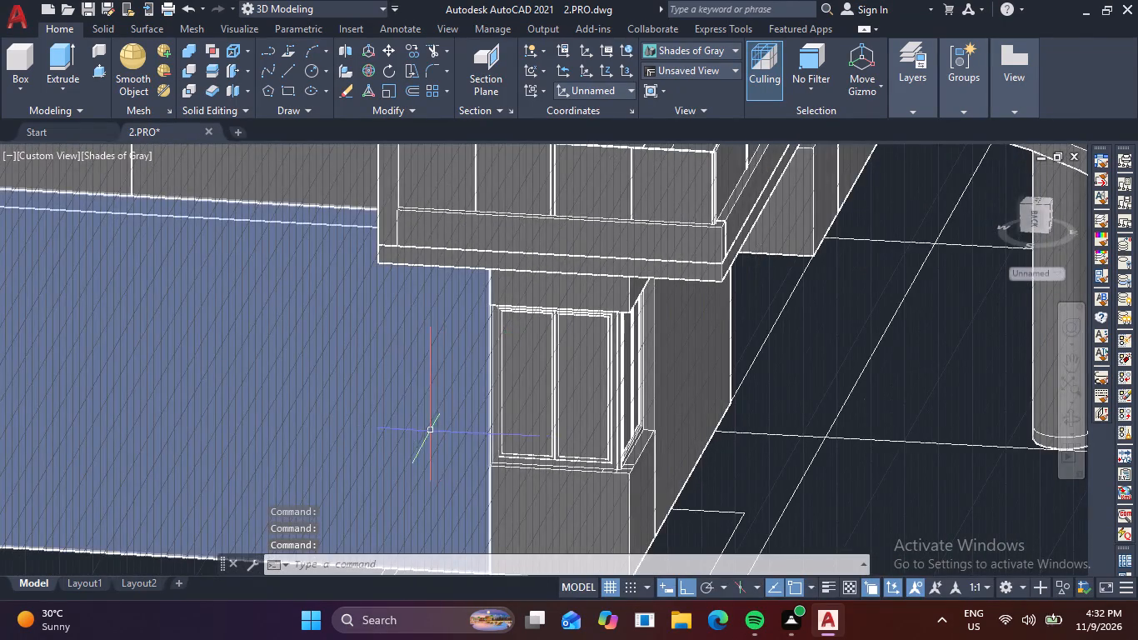
scroll(402, 422, down, 3)
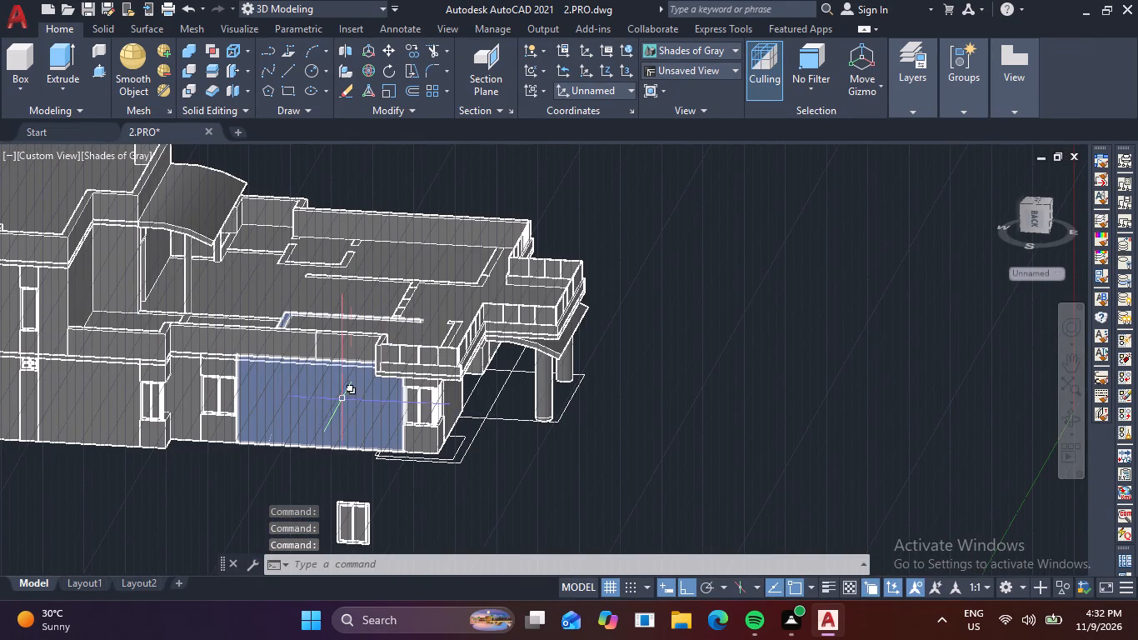
shift+middle_drag(344, 335, 237, 329)
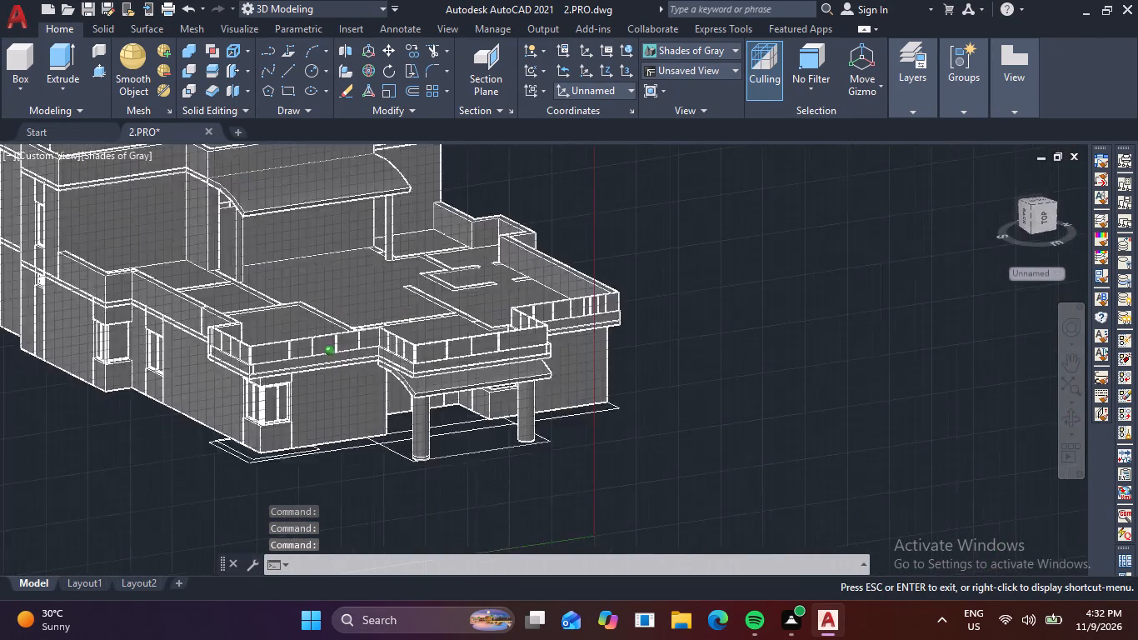
Delete the spare framed window standing in front of the house beside the ground-floor corner.
shift+middle_drag(237, 329, 338, 327)
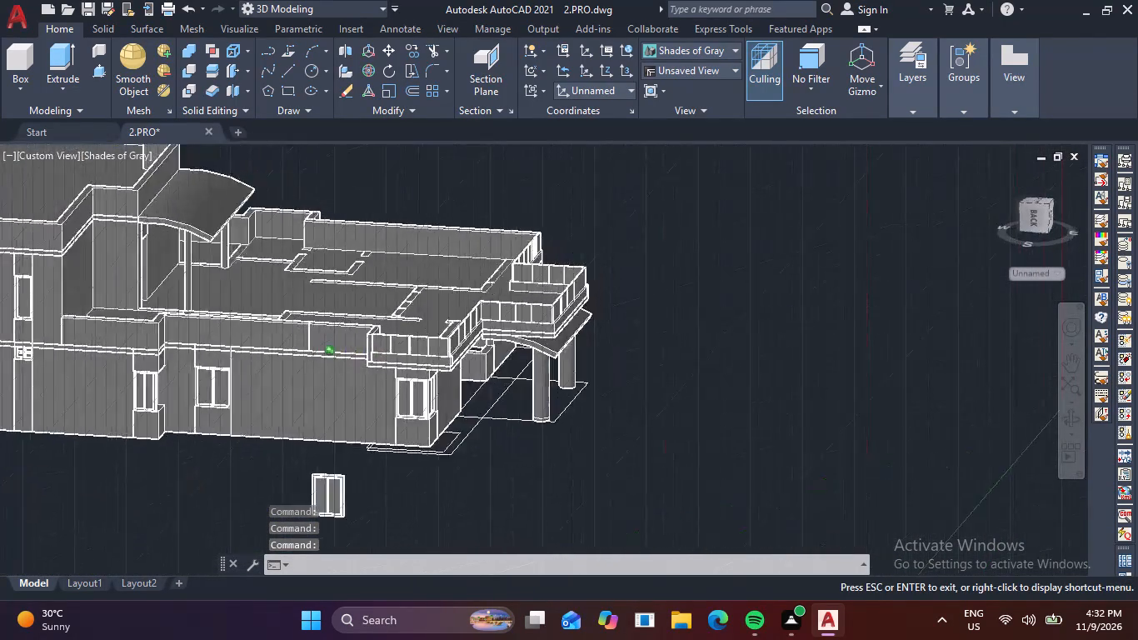
shift+middle_drag(338, 327, 362, 321)
key(F7)
scroll(433, 387, down, 1)
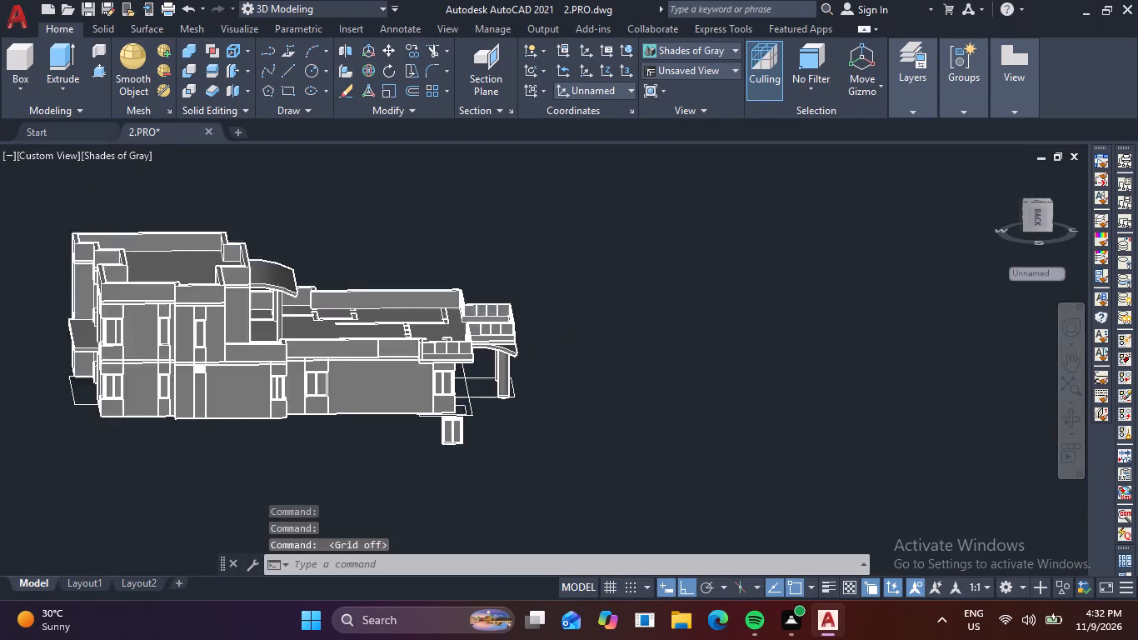
scroll(450, 398, down, 1)
scroll(424, 406, up, 4)
shift+middle_drag(547, 387, 546, 404)
middle_drag(548, 423, 540, 265)
click(422, 352)
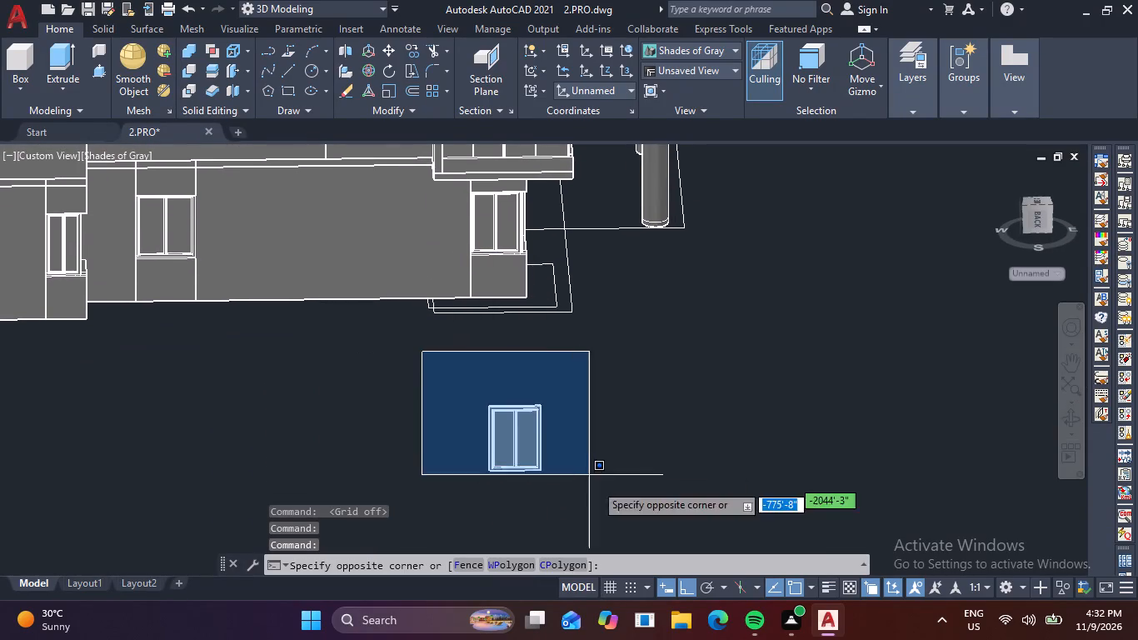
click(626, 525)
key(Delete)
Draw a rectangle across another ground-floor corner opening, from its upper inner corner to the sill midpoint near the building corner.
scroll(462, 432, down, 2)
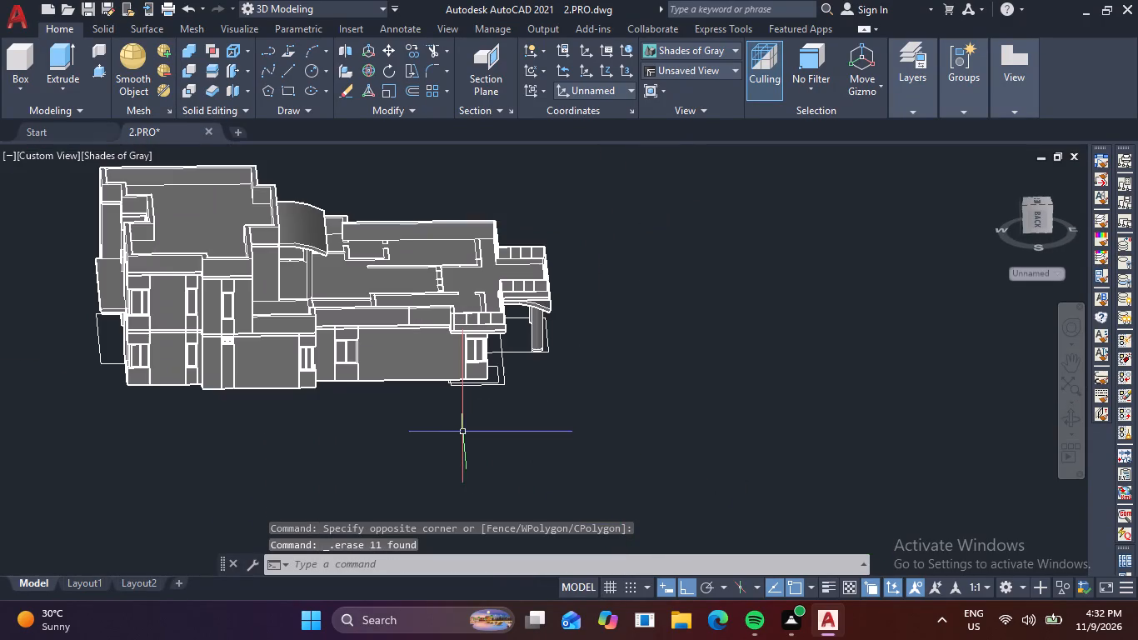
shift+middle_drag(197, 428, 314, 424)
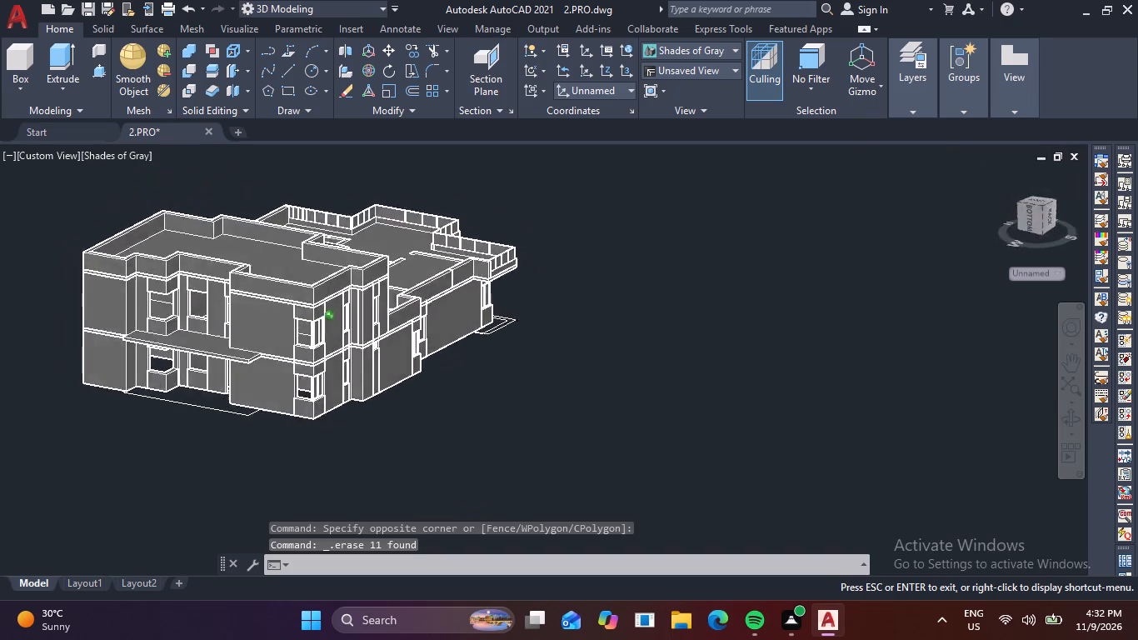
shift+middle_drag(314, 424, 365, 400)
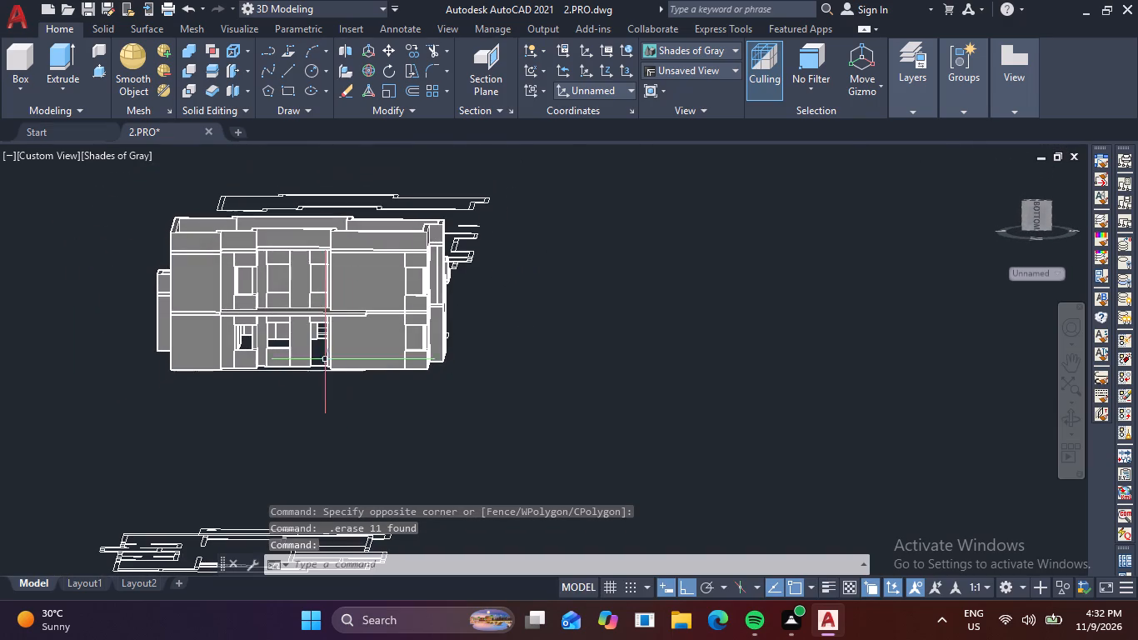
scroll(322, 327, up, 2)
scroll(427, 341, up, 2)
middle_drag(522, 366, 330, 372)
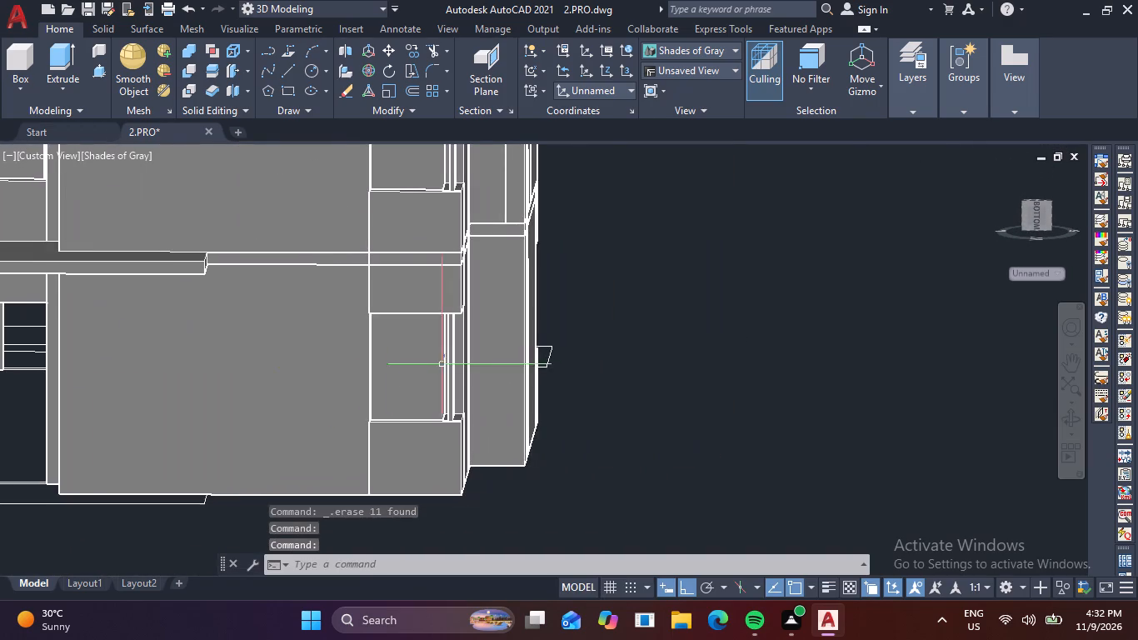
scroll(452, 362, up, 1)
scroll(455, 441, up, 2)
shift+scroll(462, 443, up, 1)
shift+middle_drag(459, 448, 461, 466)
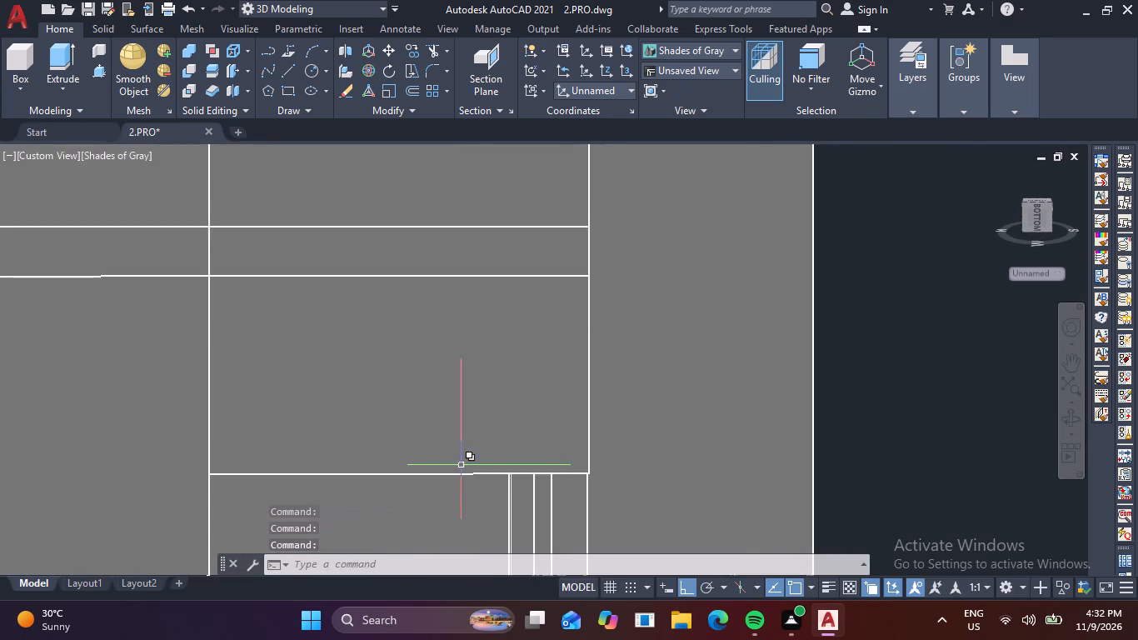
scroll(463, 467, down, 1)
middle_drag(465, 469, 419, 328)
scroll(441, 387, down, 1)
middle_drag(457, 428, 422, 345)
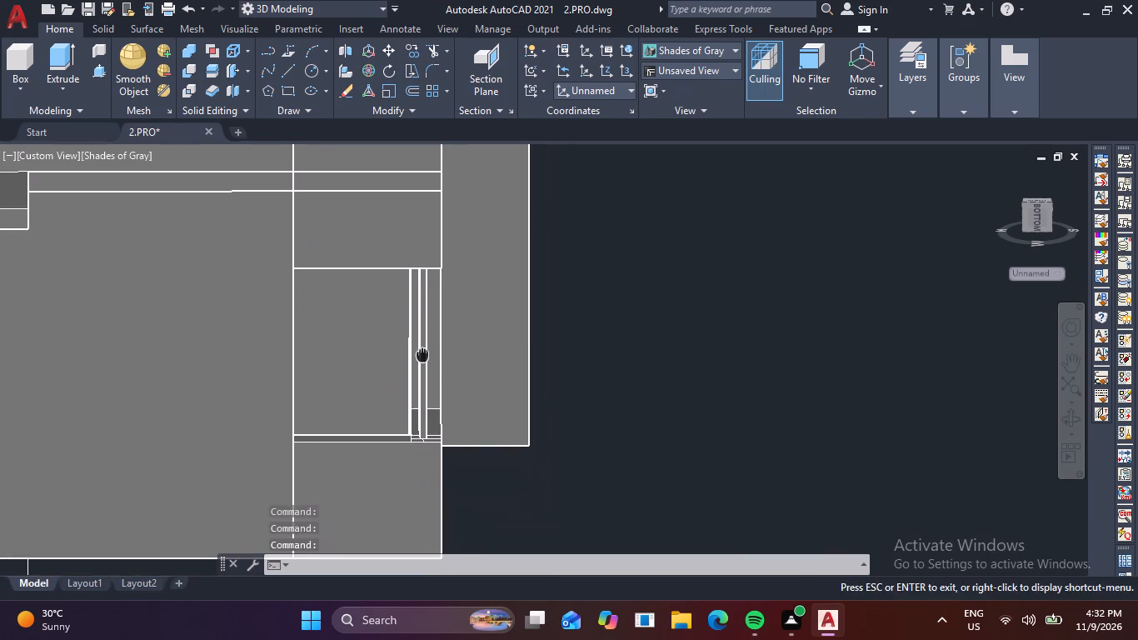
scroll(417, 324, up, 2)
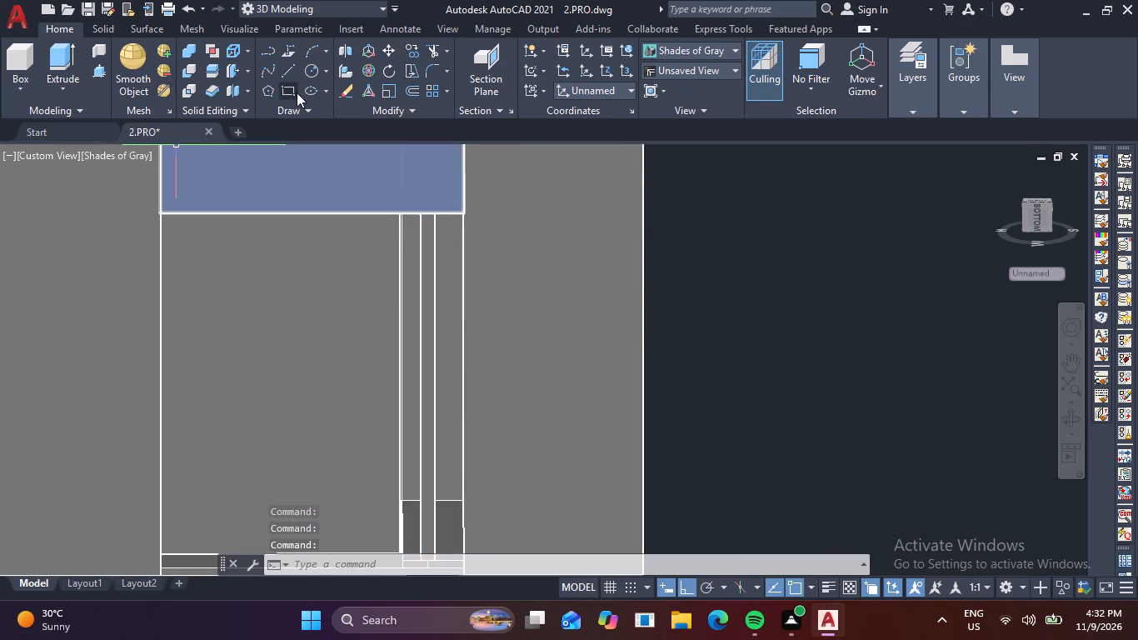
click(293, 90)
middle_drag(358, 252, 388, 209)
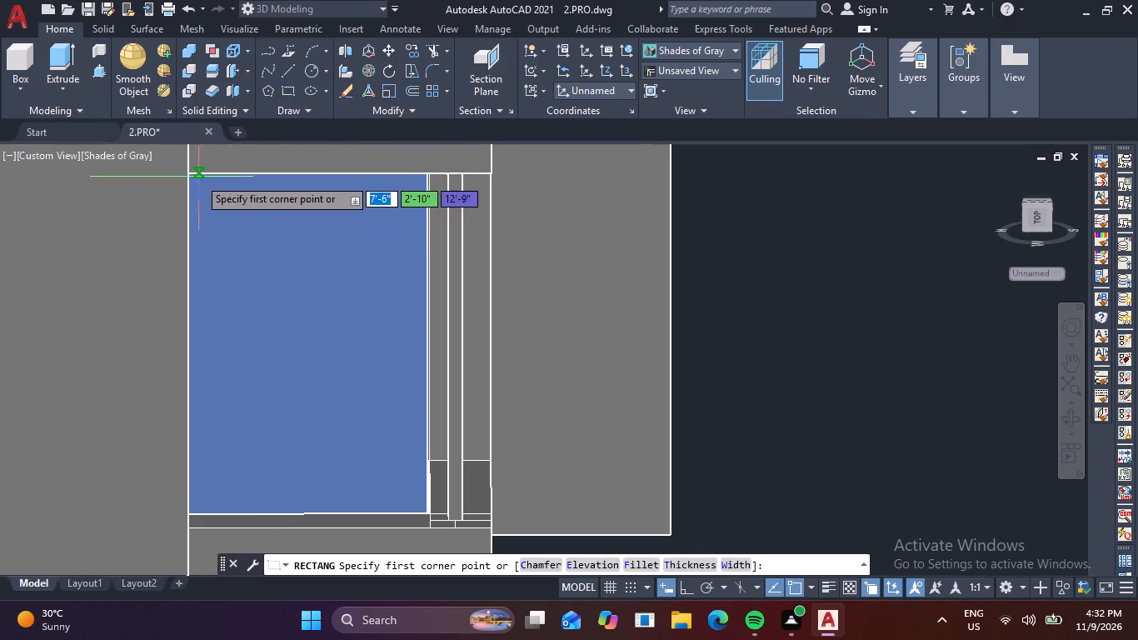
click(188, 177)
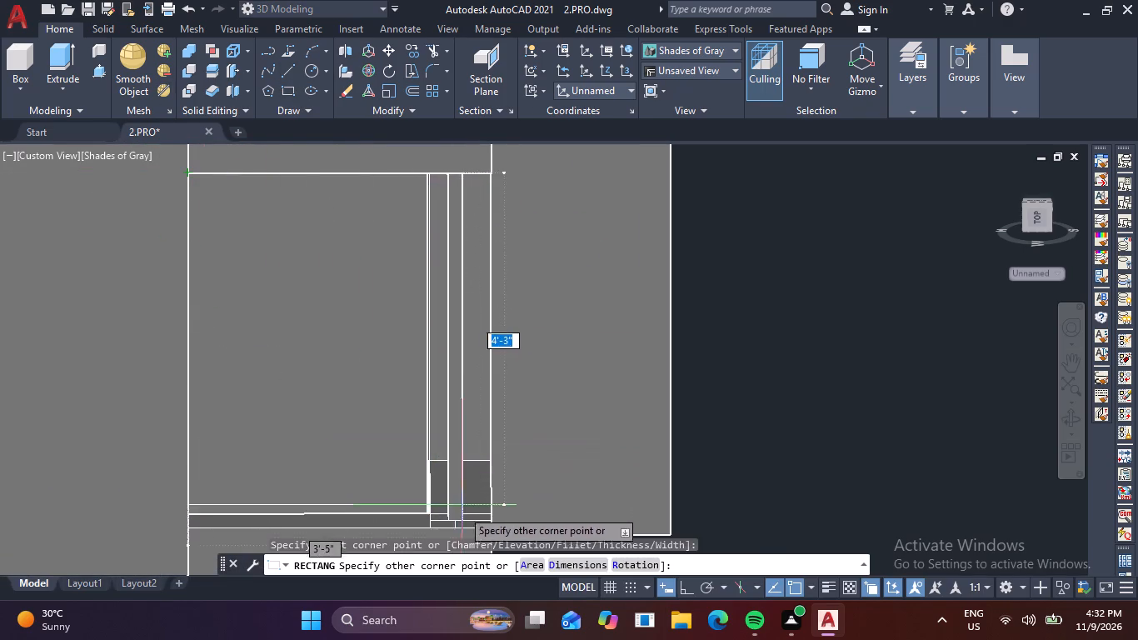
scroll(459, 516, up, 3)
middle_drag(444, 541, 482, 377)
middle_drag(448, 451, 485, 263)
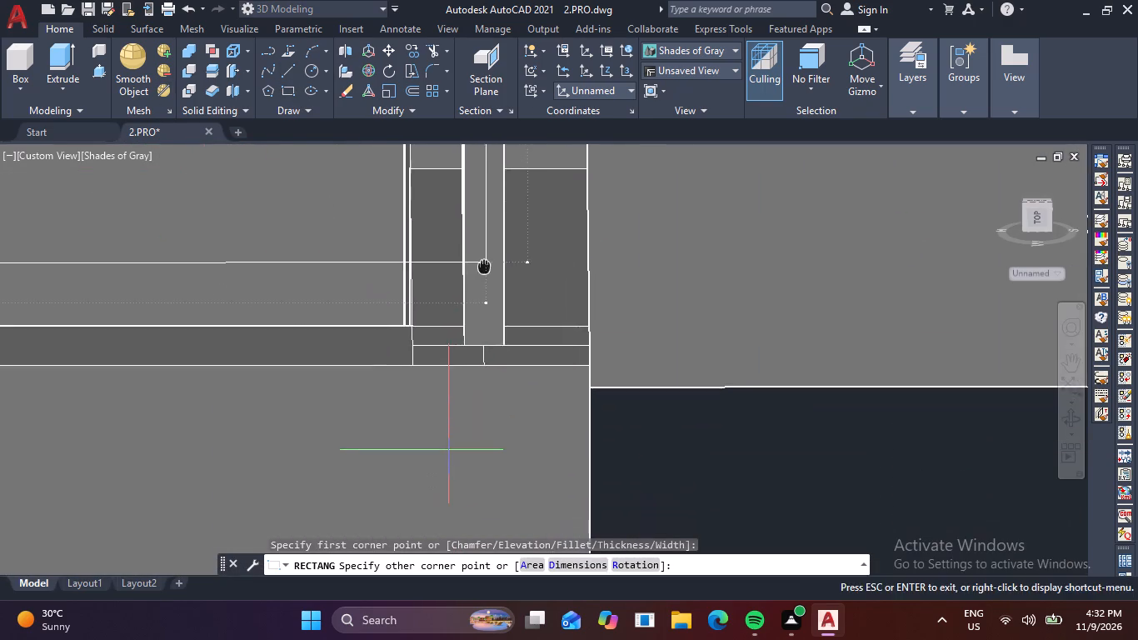
click(488, 366)
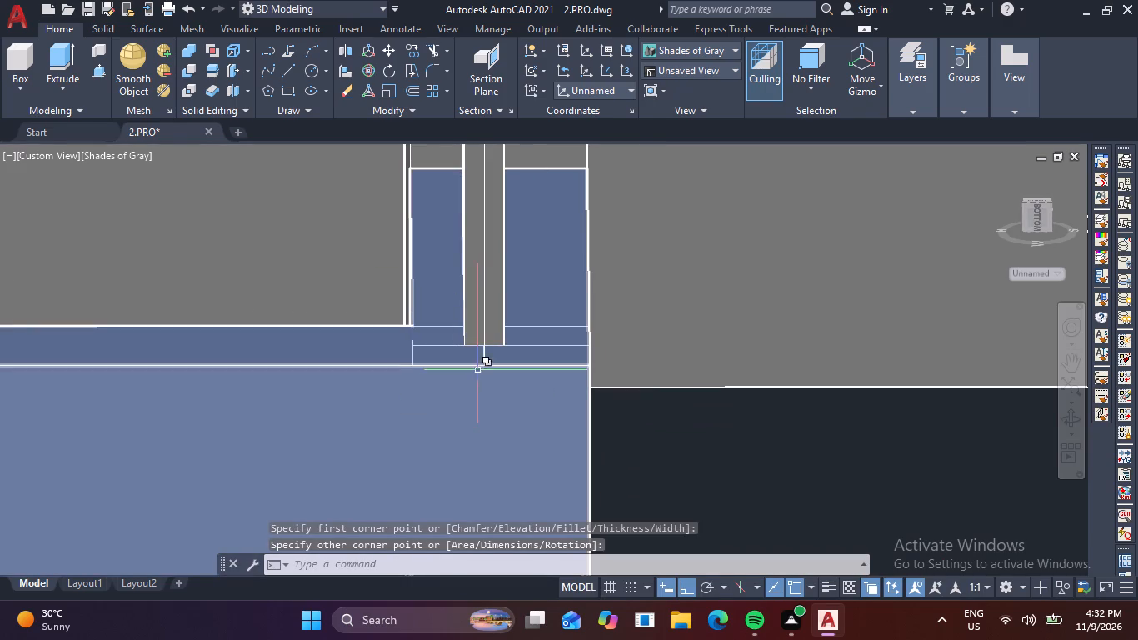
Move the new opening rectangle straight down to empty space below the house.
click(483, 322)
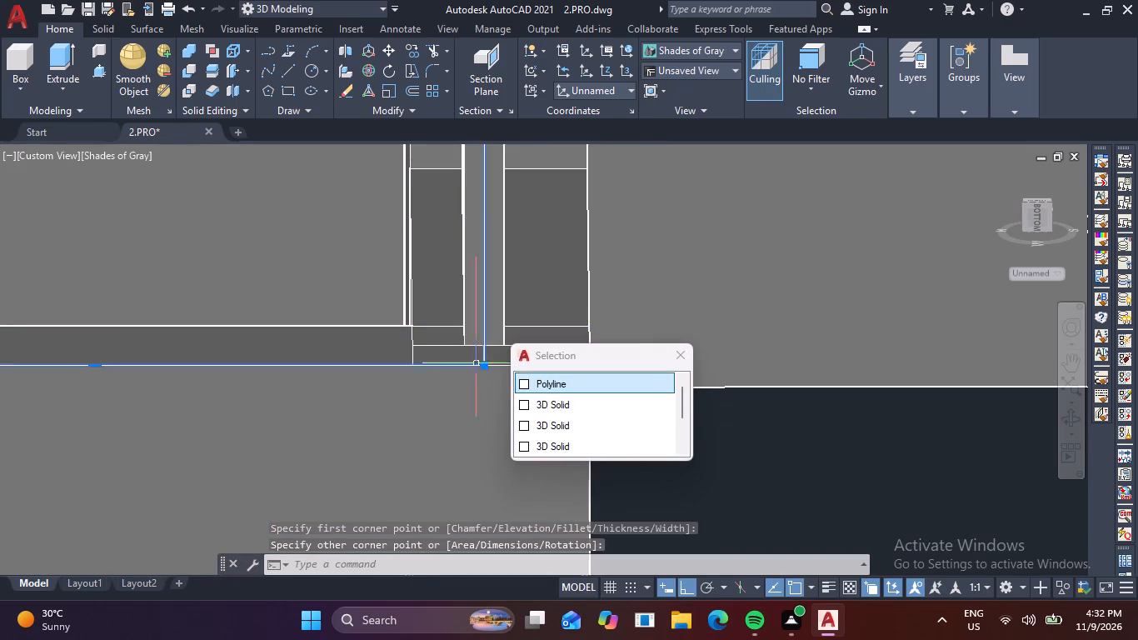
click(522, 386)
scroll(317, 265, down, 3)
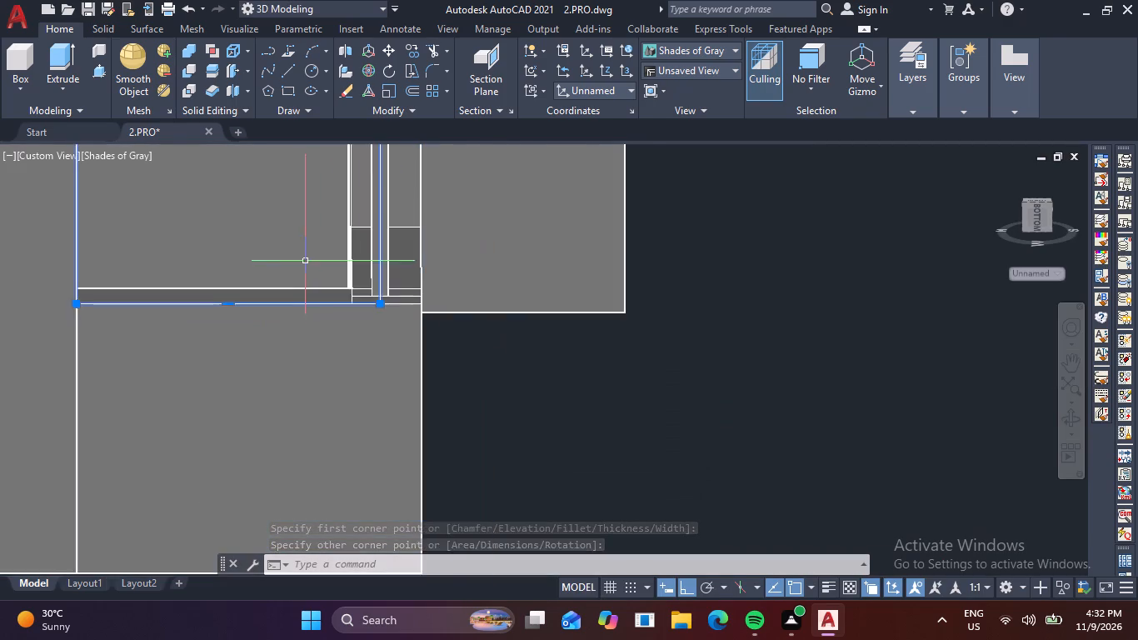
middle_drag(310, 276, 325, 454)
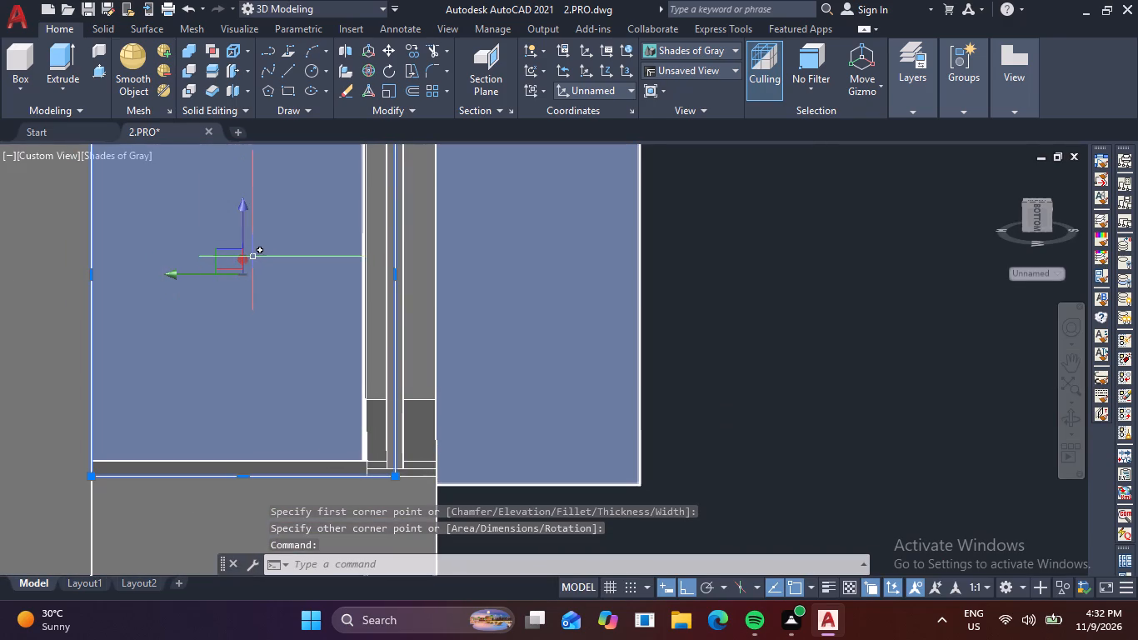
drag(247, 257, 243, 274)
scroll(241, 378, down, 4)
middle_drag(242, 391, 312, 116)
click(272, 358)
key(Escape)
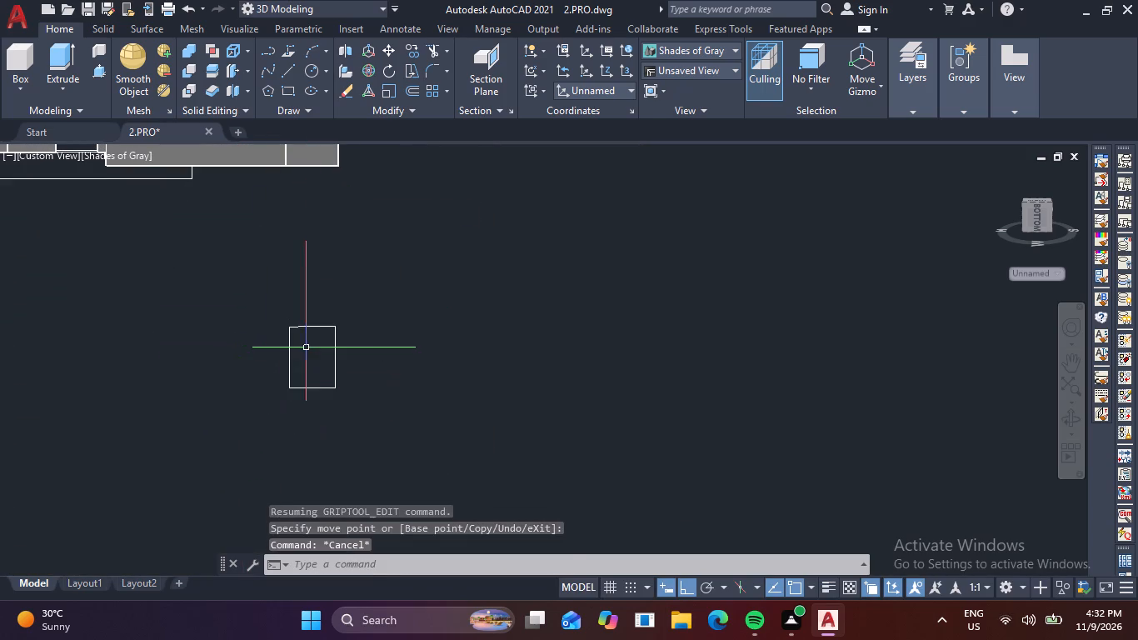
Offset the moved rectangle 2" inward to form the window frame outline.
key(F7)
scroll(297, 354, up, 4)
middle_drag(355, 320, 372, 267)
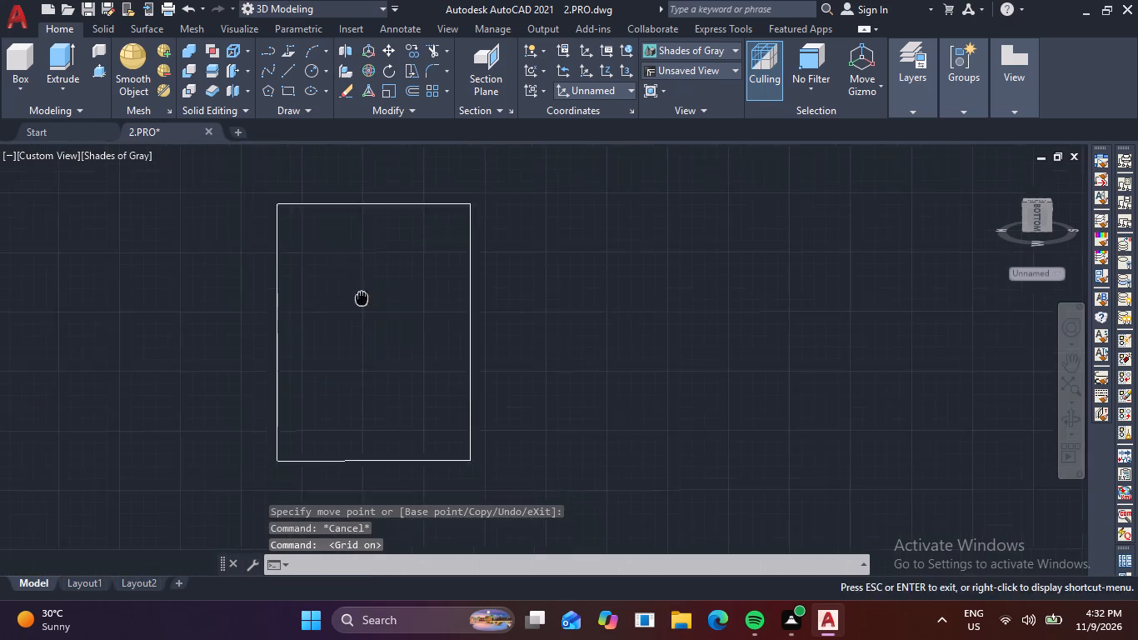
middle_drag(372, 267, 382, 249)
key(o)
key(space)
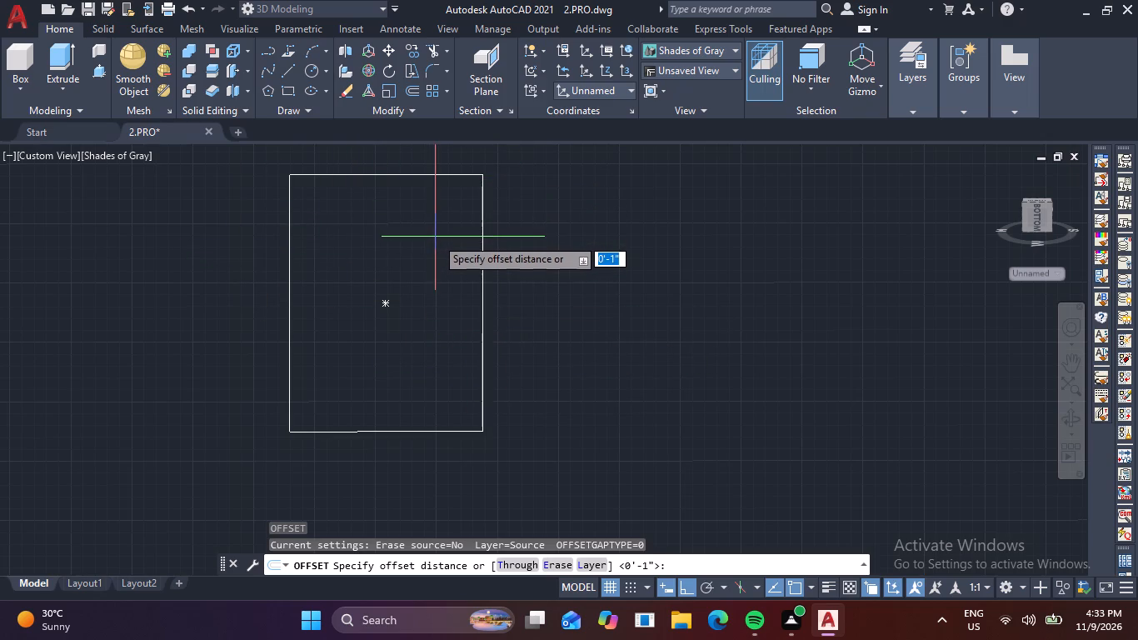
key(2)
key(space)
click(453, 176)
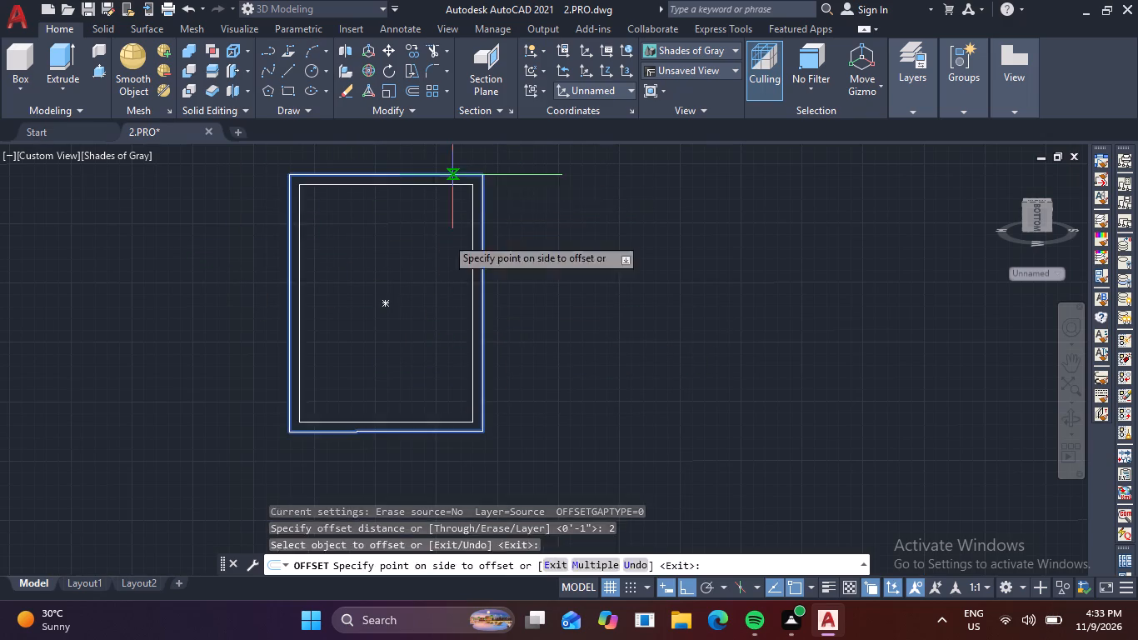
click(444, 239)
key(Escape)
key(Escape)
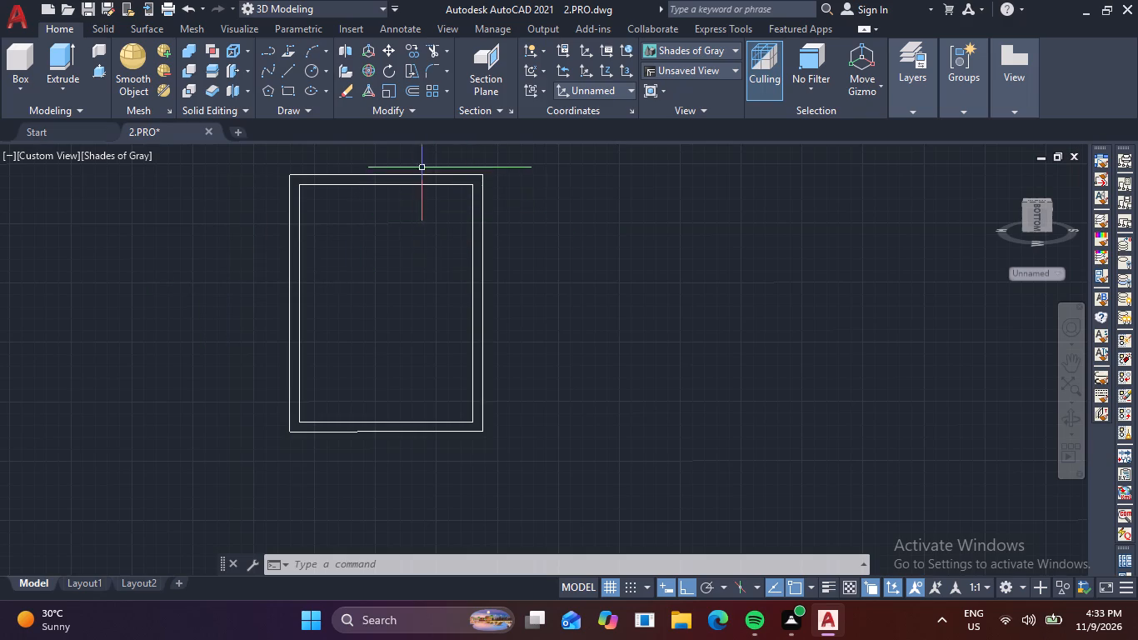
key(Escape)
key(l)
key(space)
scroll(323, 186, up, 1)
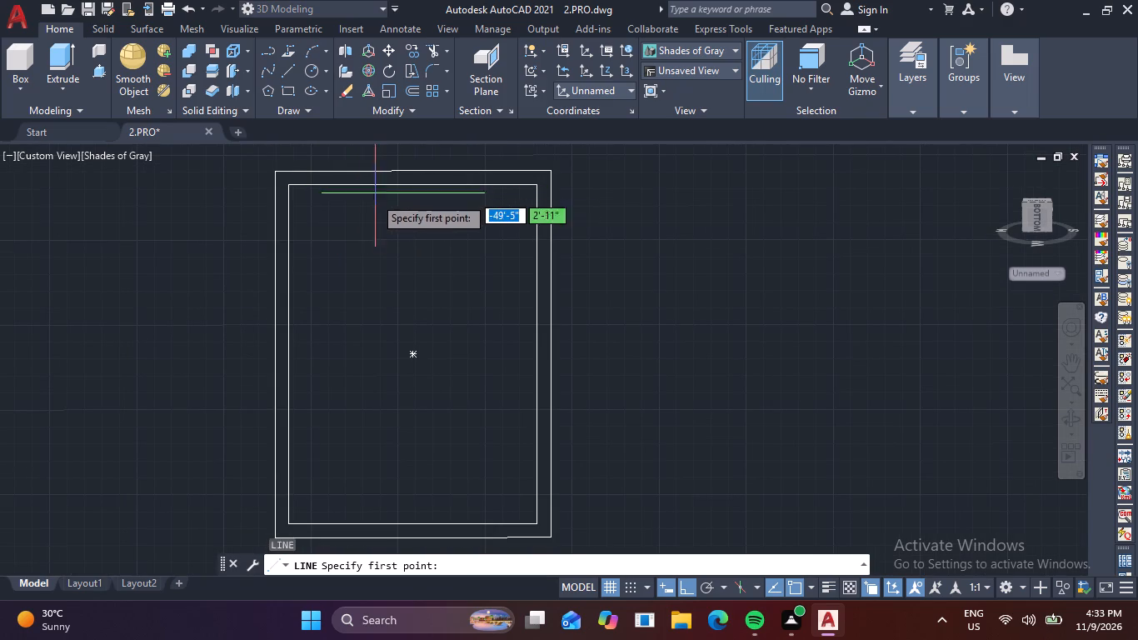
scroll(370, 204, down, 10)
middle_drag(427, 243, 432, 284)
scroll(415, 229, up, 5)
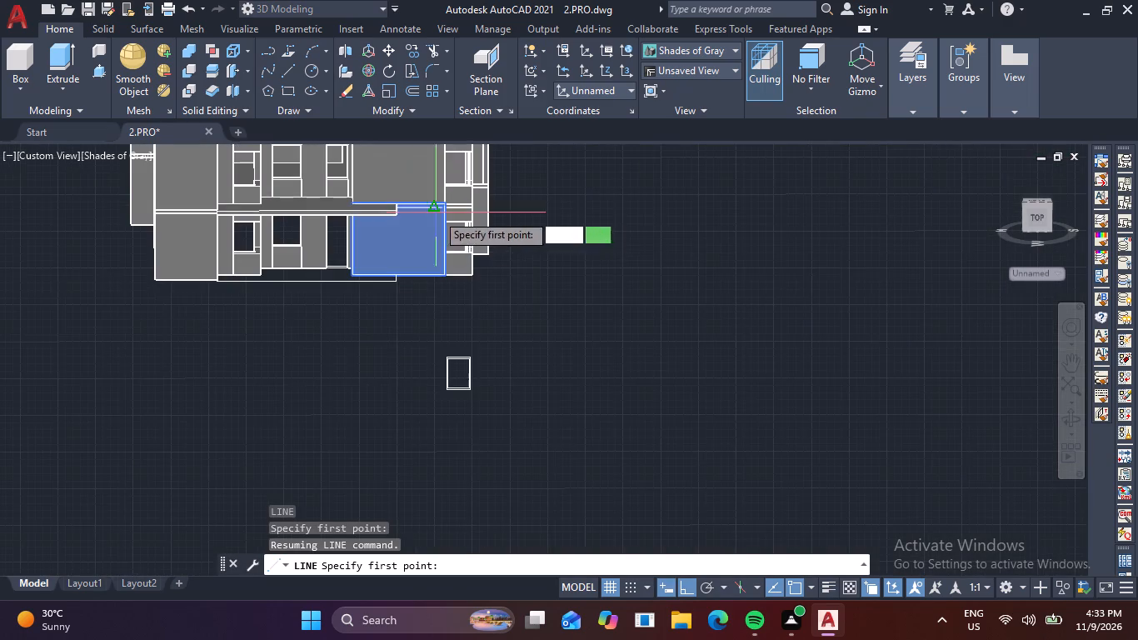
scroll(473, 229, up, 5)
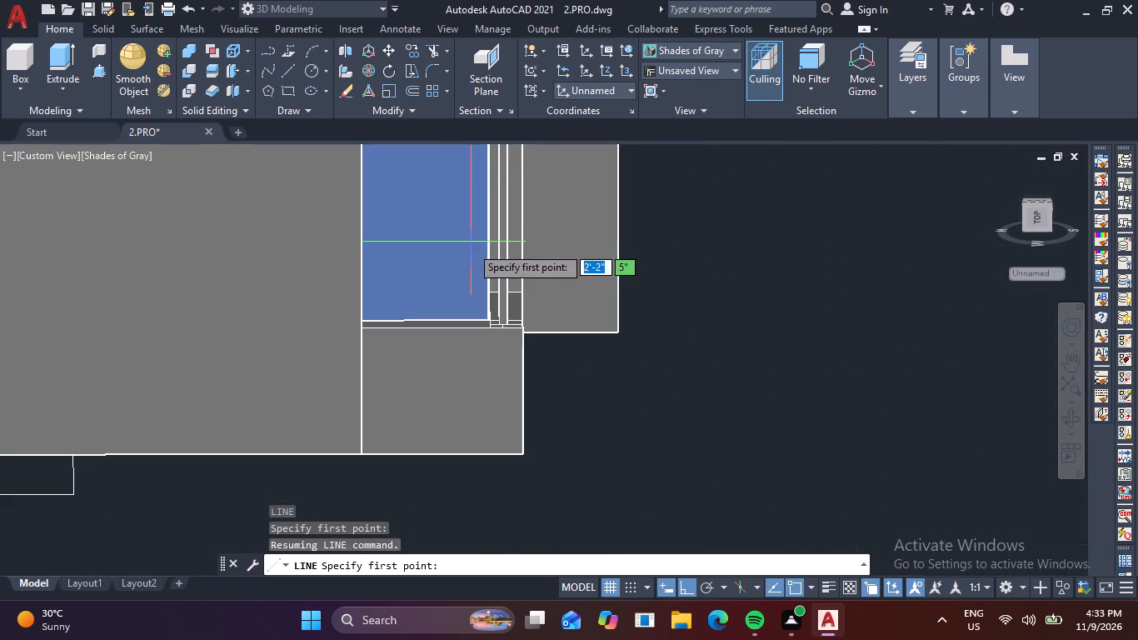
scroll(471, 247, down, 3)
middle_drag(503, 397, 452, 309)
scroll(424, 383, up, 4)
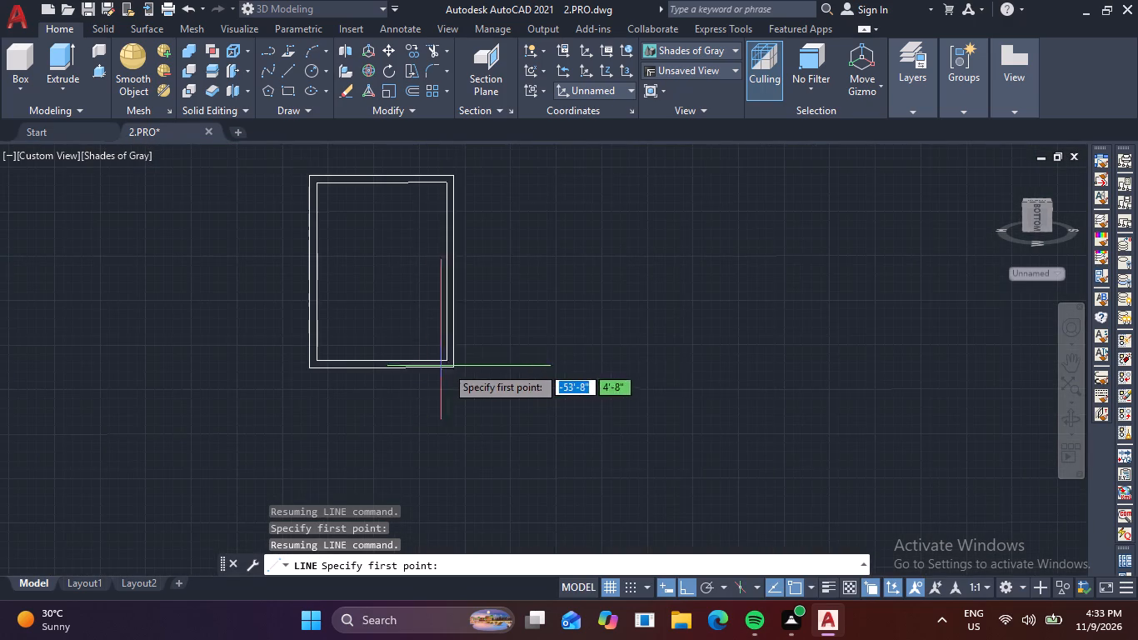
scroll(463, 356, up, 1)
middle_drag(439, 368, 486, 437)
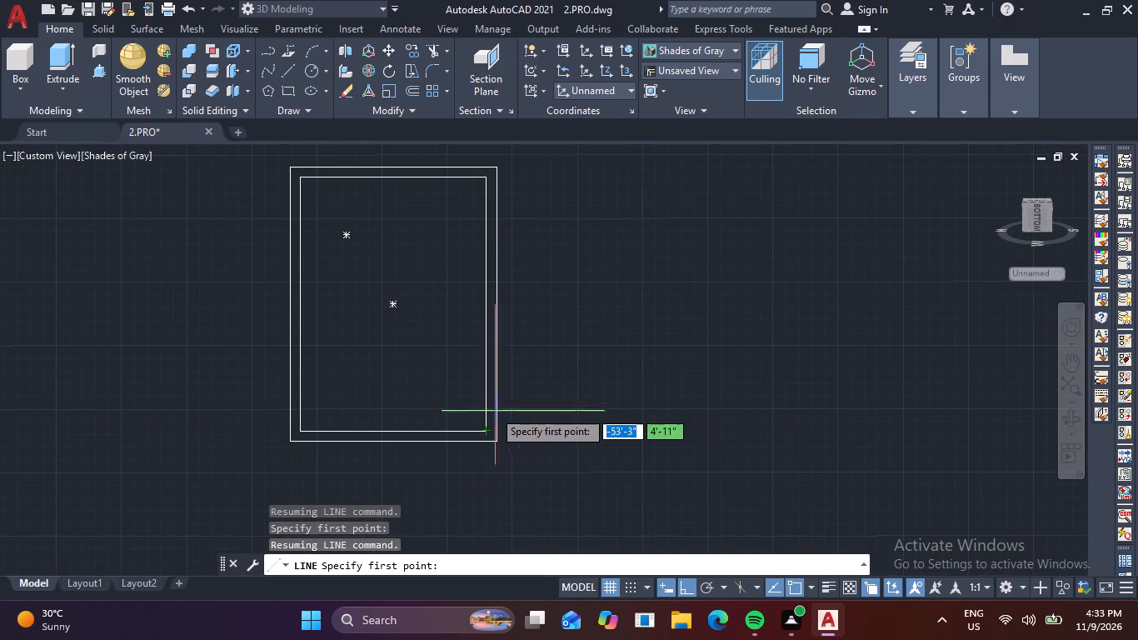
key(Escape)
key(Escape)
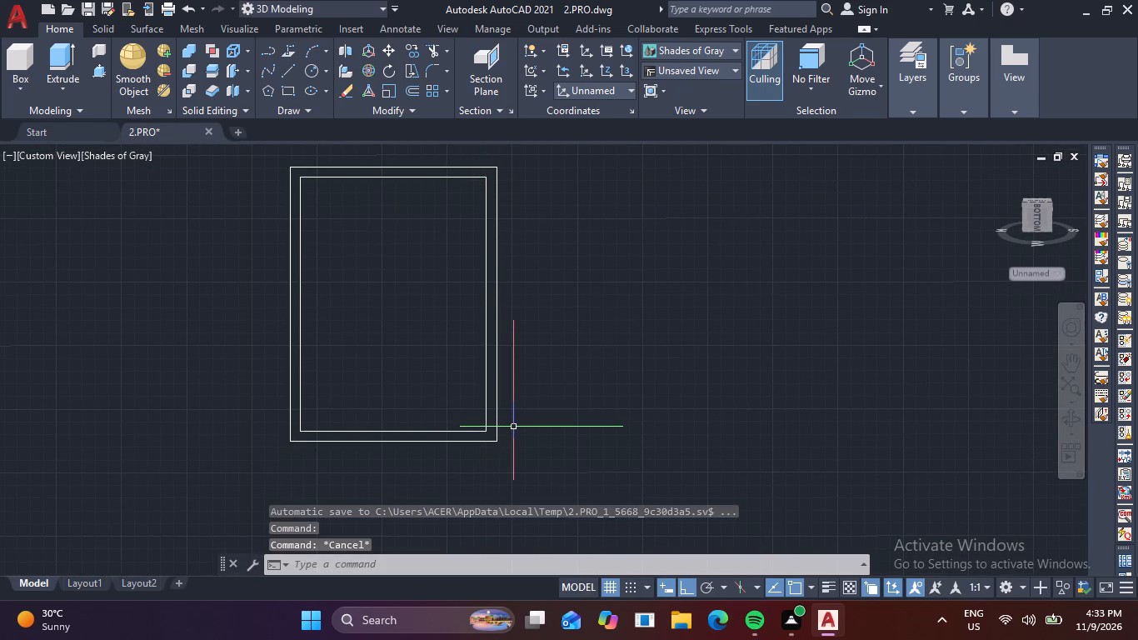
Offset the inner frame rectangle 1" inward.
key(o)
key(space)
text(1)
key(space)
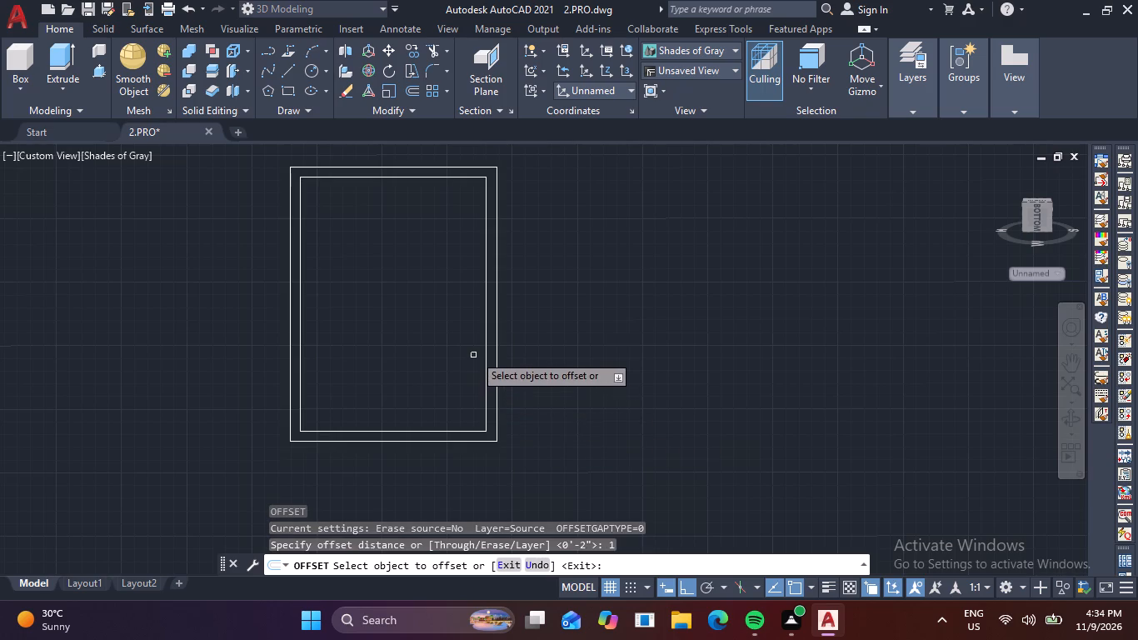
click(486, 362)
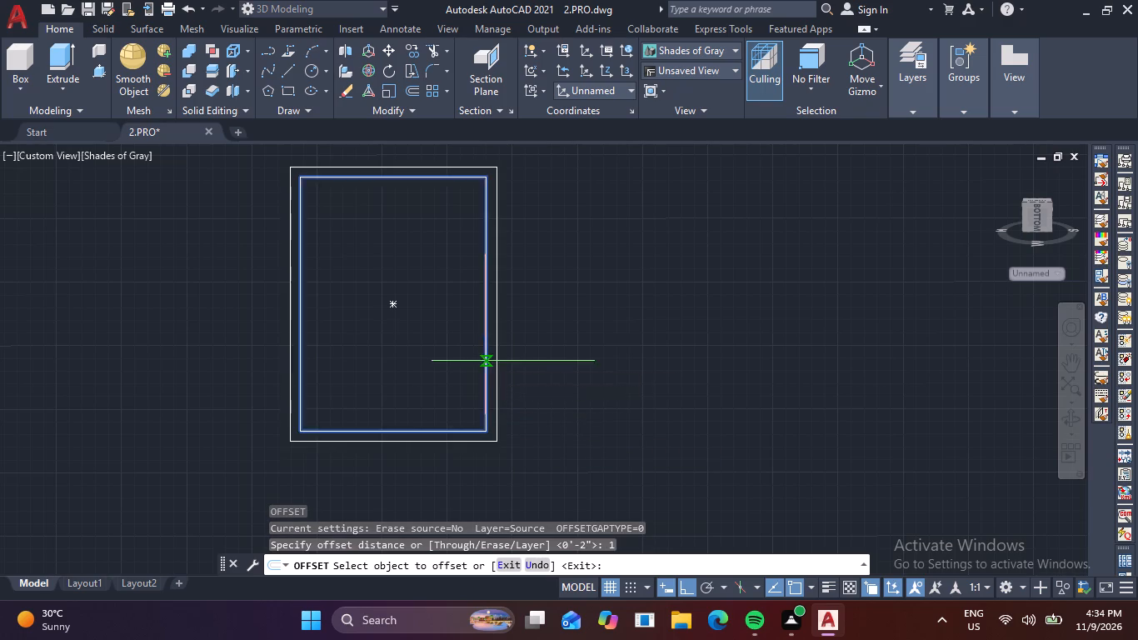
click(400, 383)
key(Escape)
key(Escape)
key(Escape)
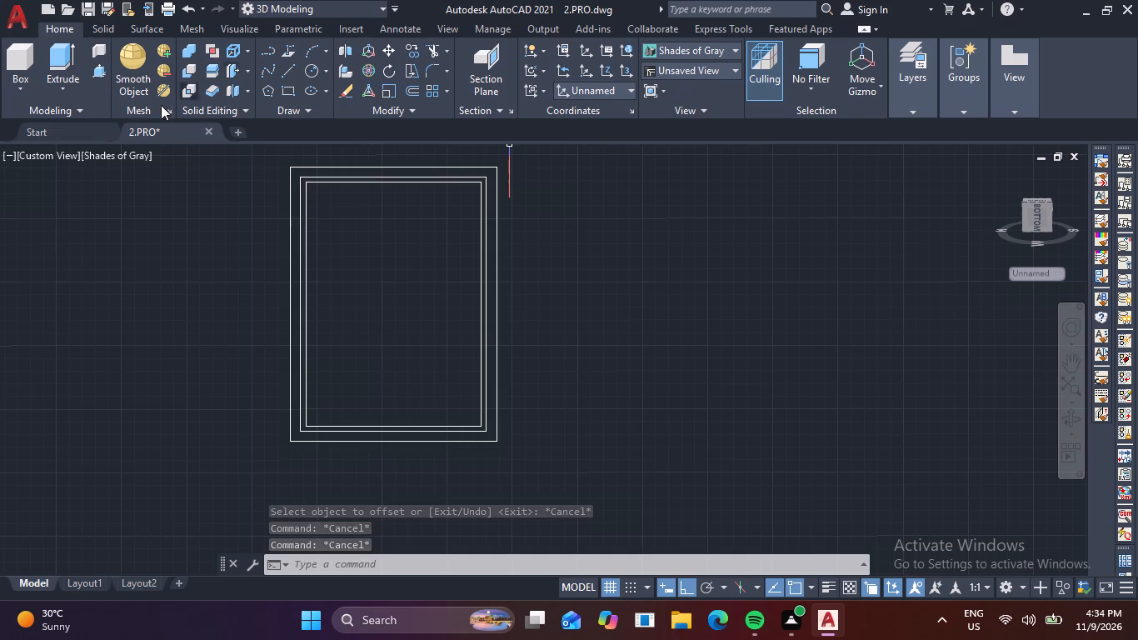
Reorient the UCS by Z-axis vector, with its origin at the outer rectangle's upper corner and Z perpendicular to the frame outline.
click(606, 67)
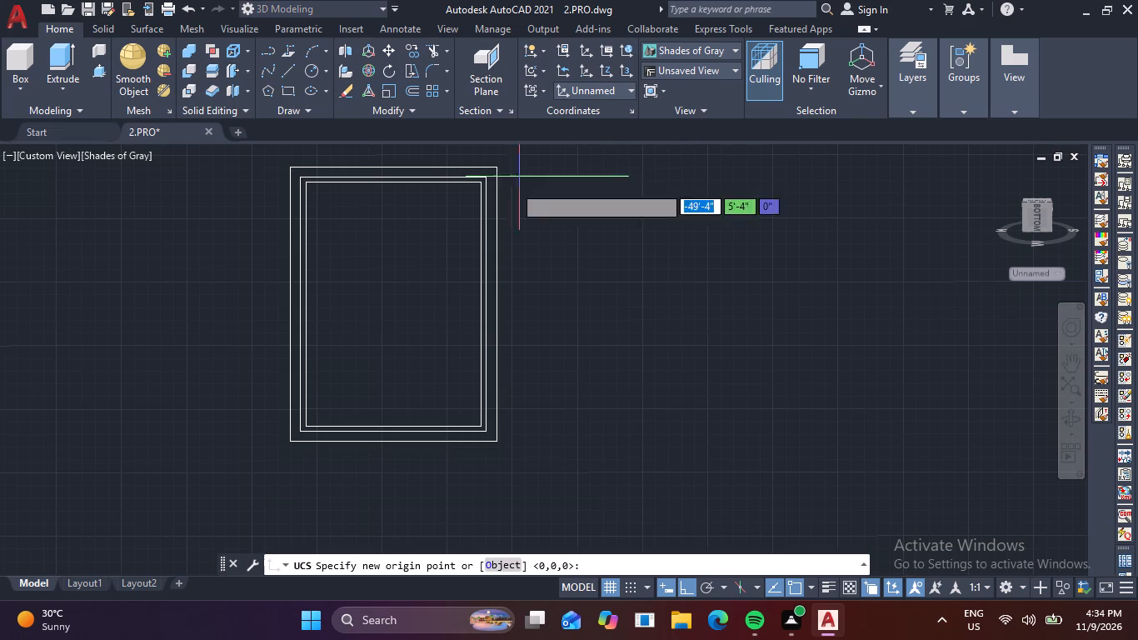
click(499, 172)
click(156, 223)
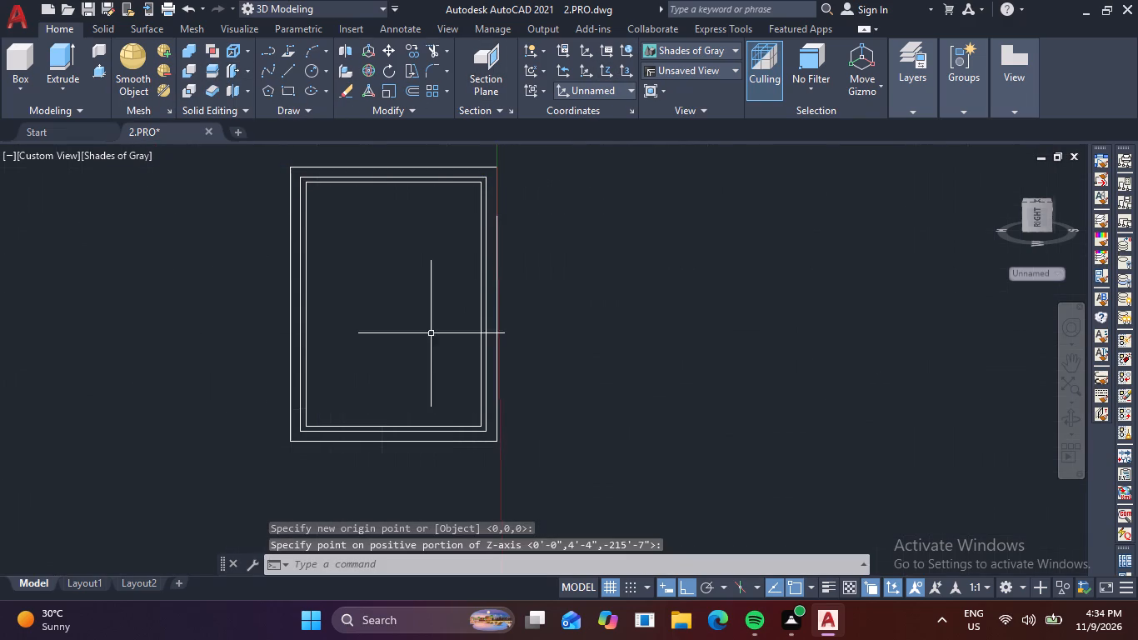
click(603, 67)
click(493, 168)
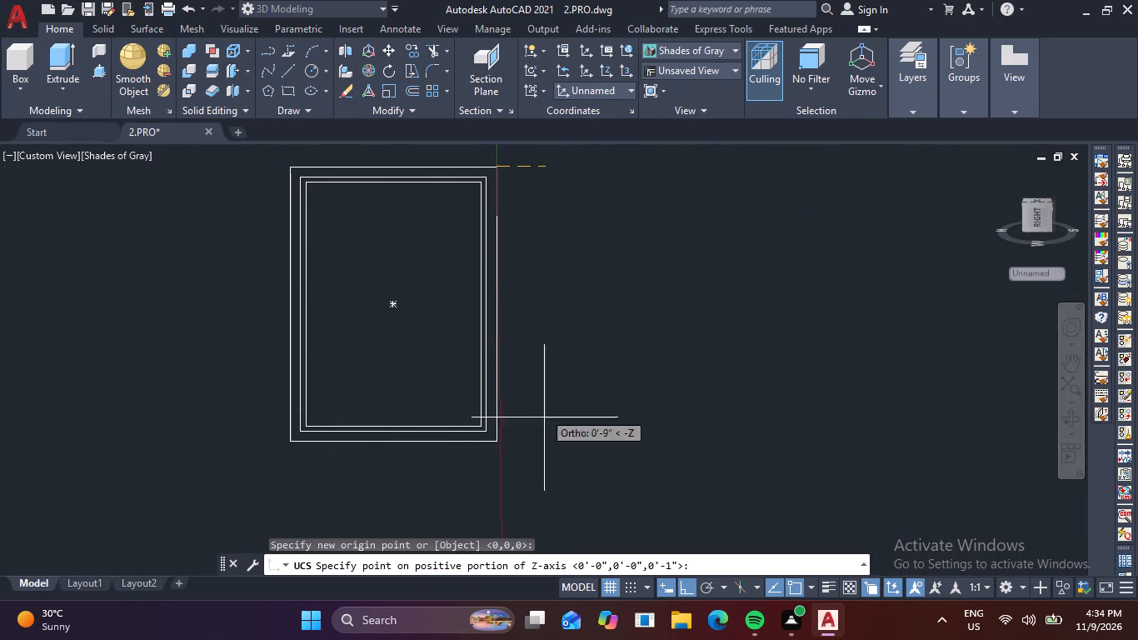
click(502, 499)
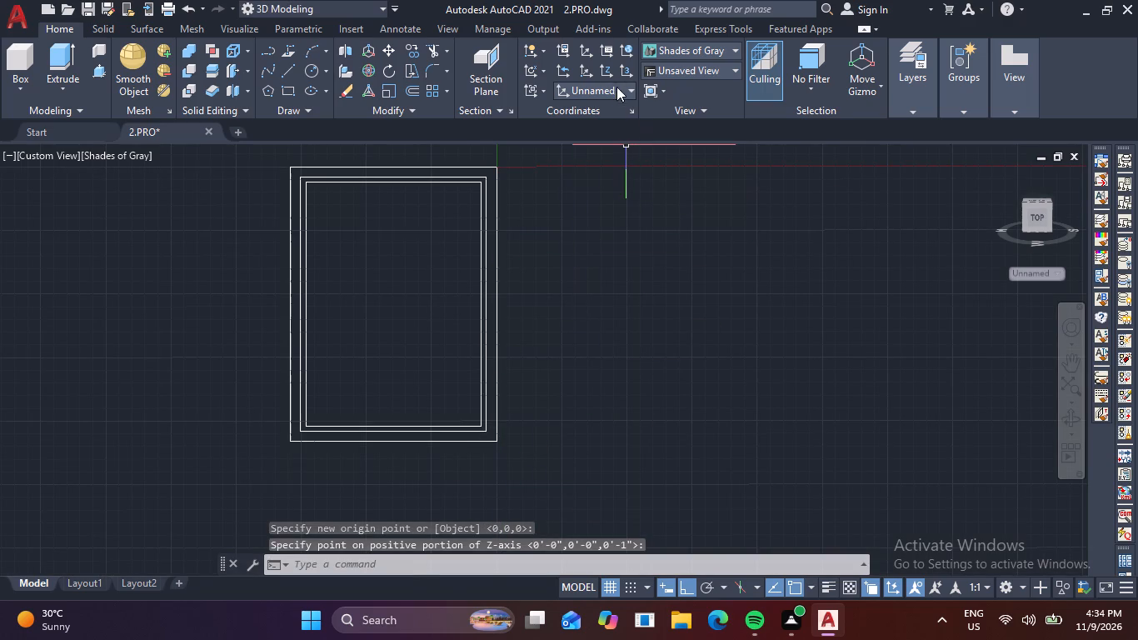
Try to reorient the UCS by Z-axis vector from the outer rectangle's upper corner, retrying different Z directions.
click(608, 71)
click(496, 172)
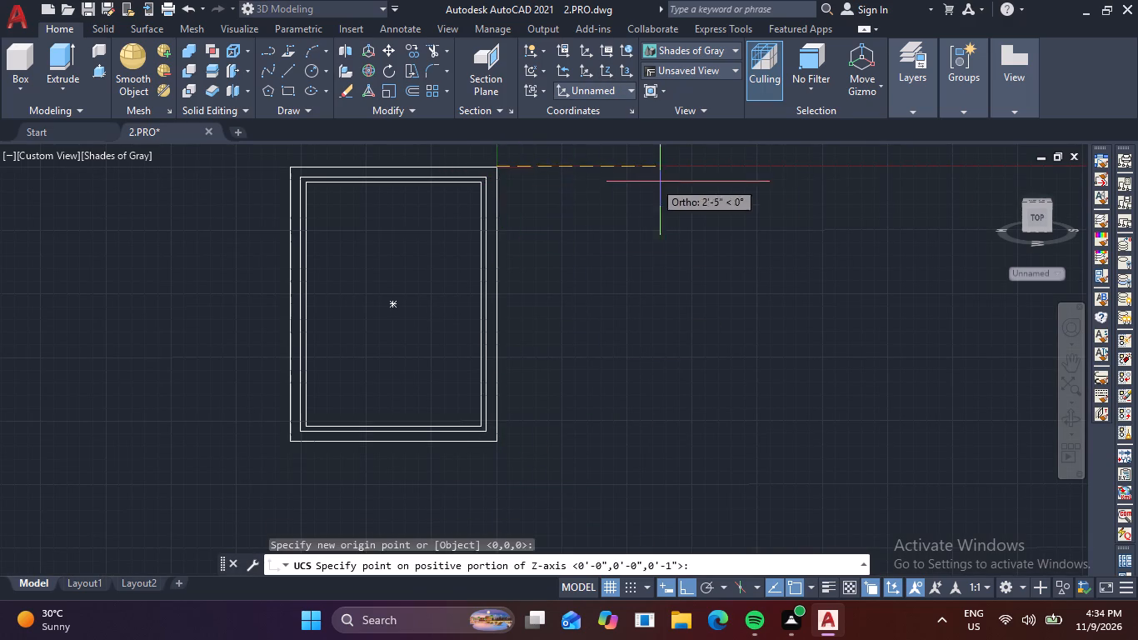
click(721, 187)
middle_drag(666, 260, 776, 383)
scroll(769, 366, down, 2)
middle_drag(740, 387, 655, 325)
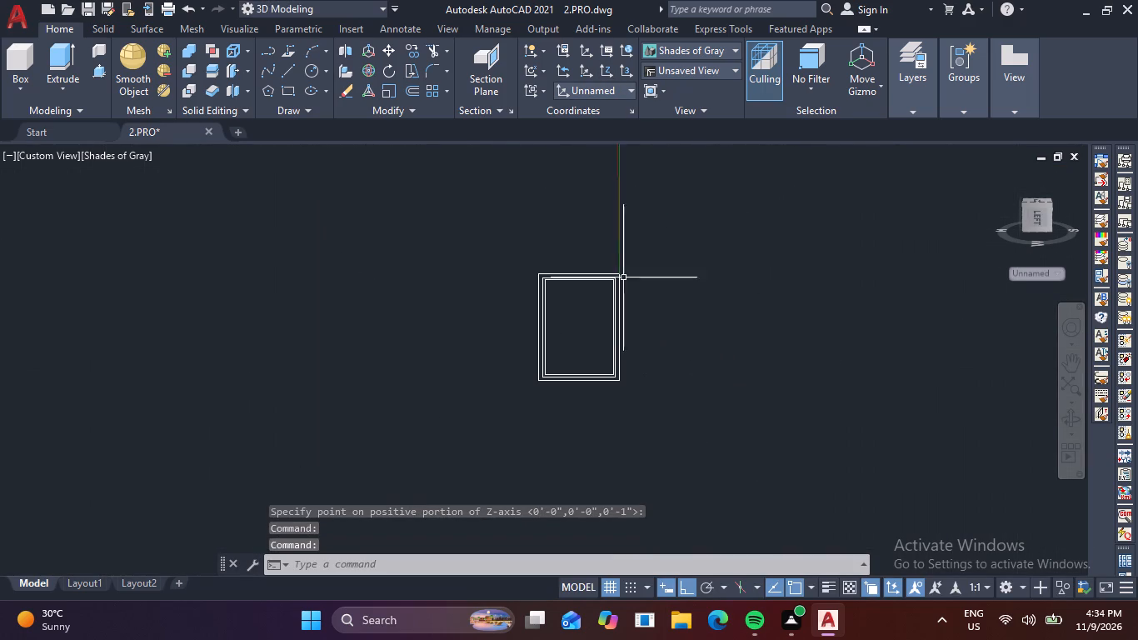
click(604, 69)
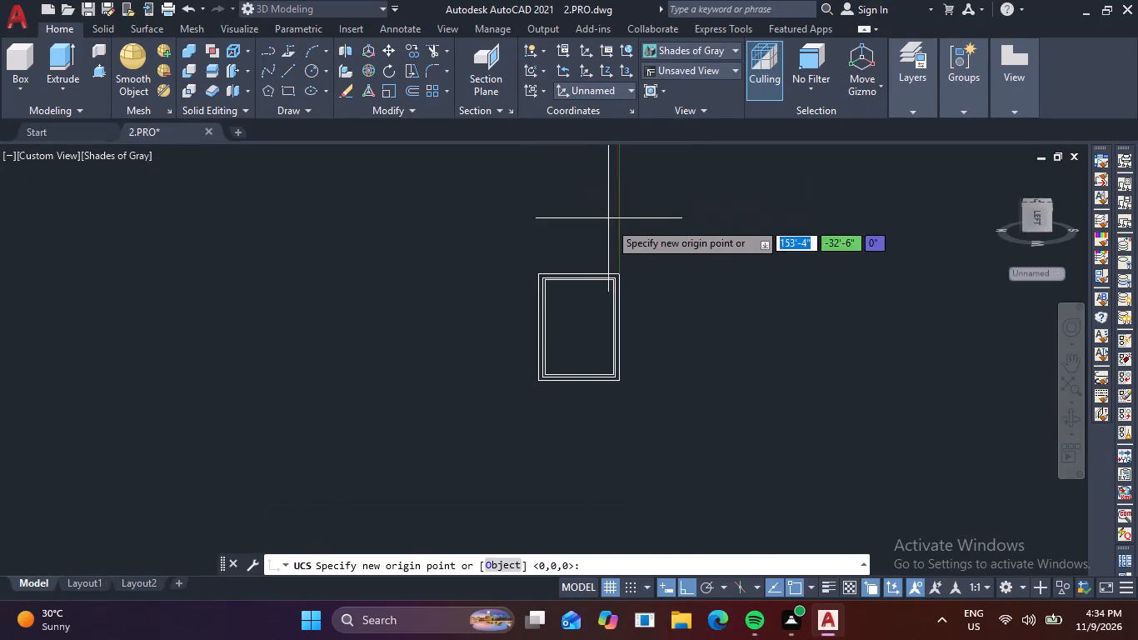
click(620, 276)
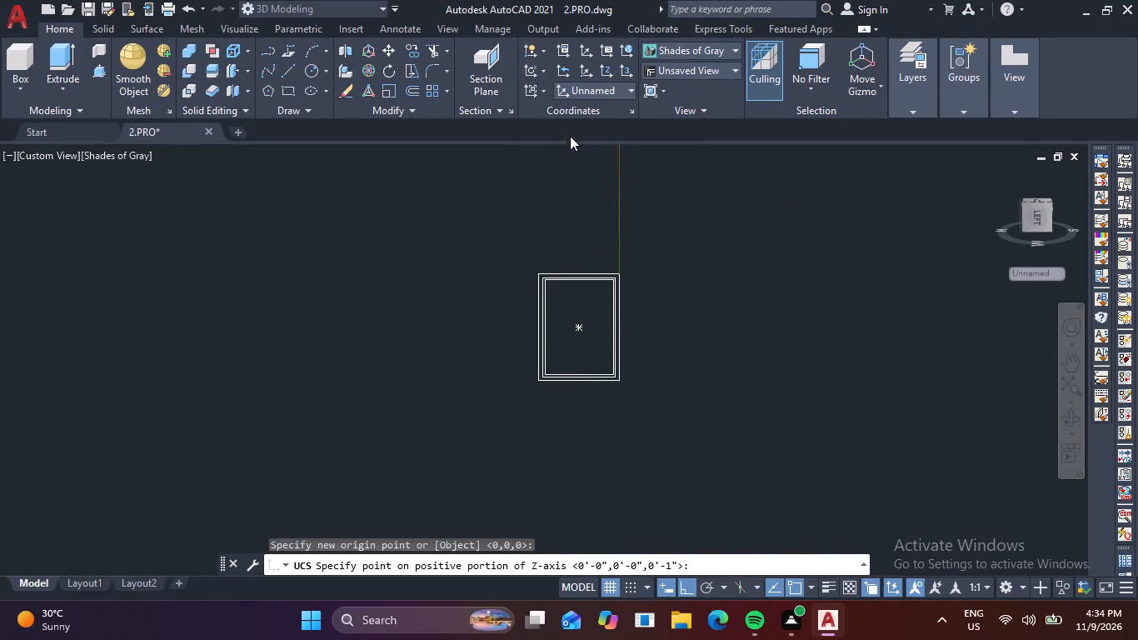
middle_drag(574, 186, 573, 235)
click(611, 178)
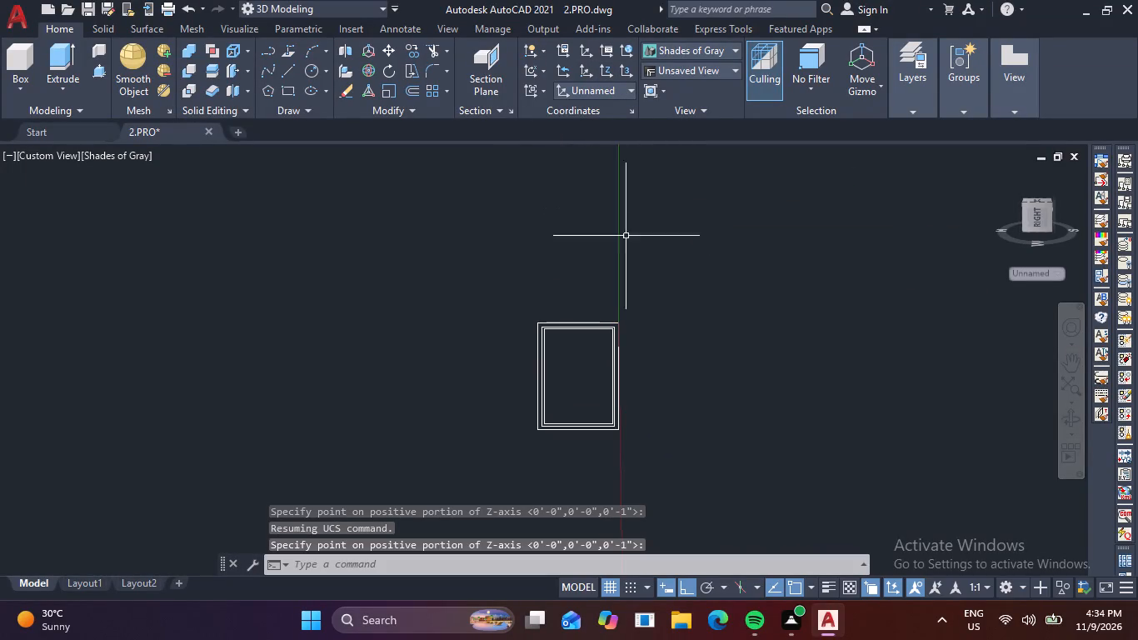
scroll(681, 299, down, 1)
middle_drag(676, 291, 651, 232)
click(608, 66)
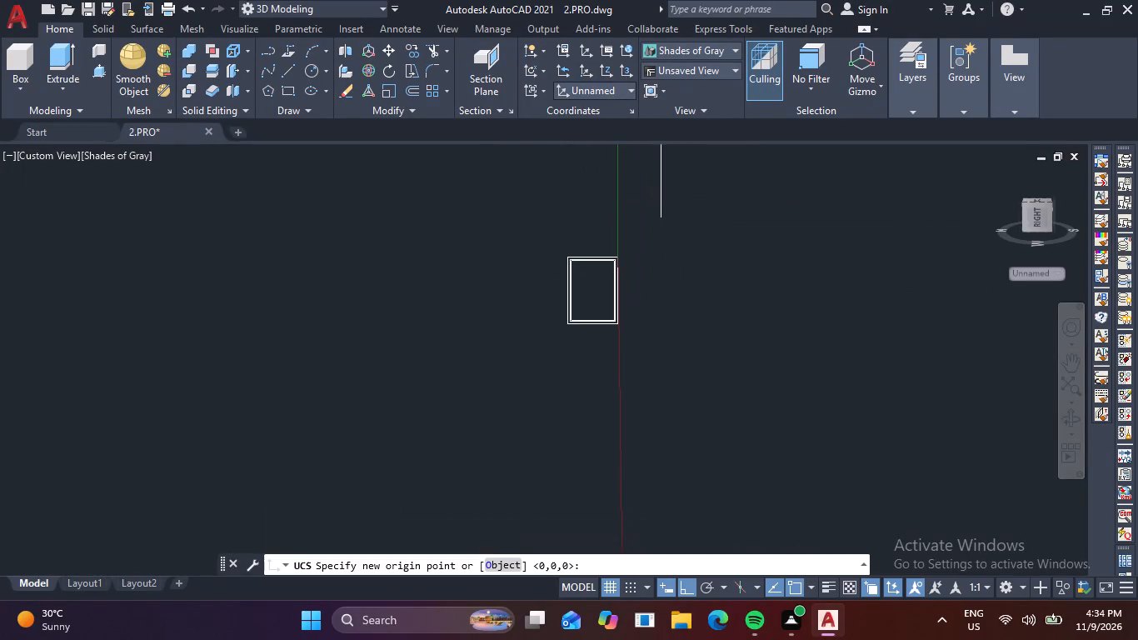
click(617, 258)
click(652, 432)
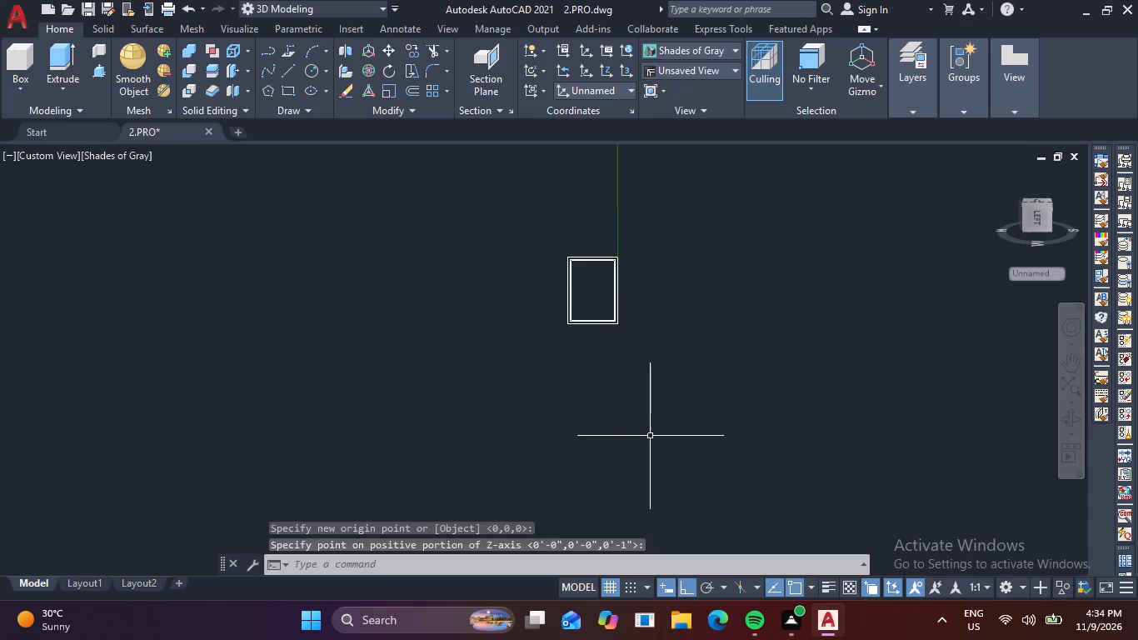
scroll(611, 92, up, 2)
Reorient the UCS by Z-axis vector from the outer rectangle's upper corner, laying the XY plane on the frame outline.
click(597, 67)
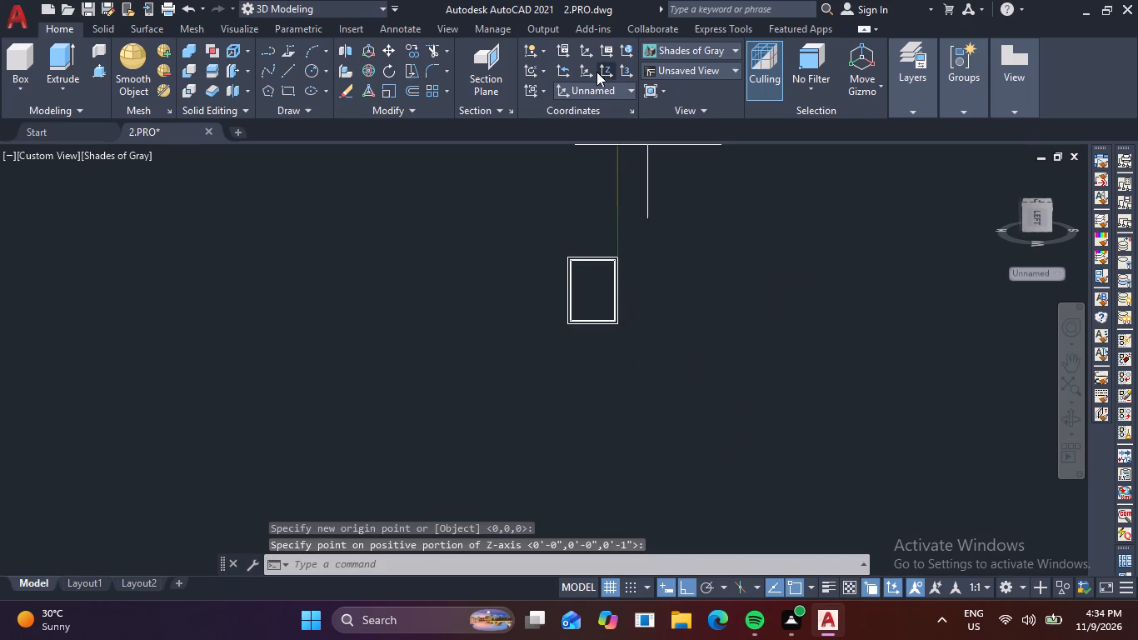
middle_drag(634, 283, 596, 460)
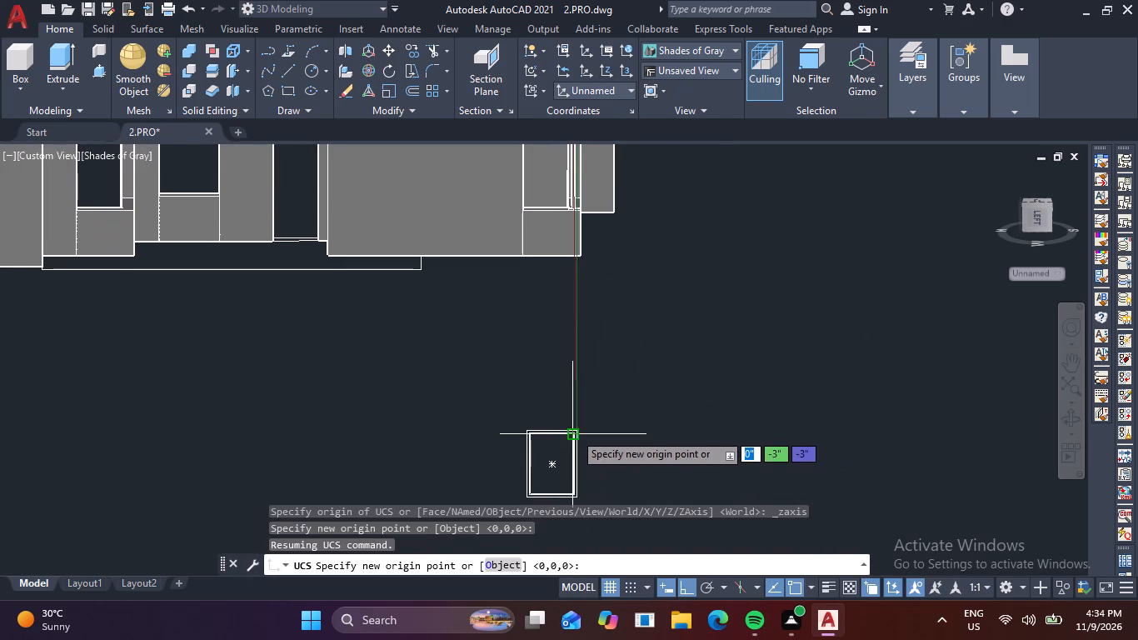
scroll(577, 432, up, 3)
click(576, 432)
scroll(524, 197, down, 2)
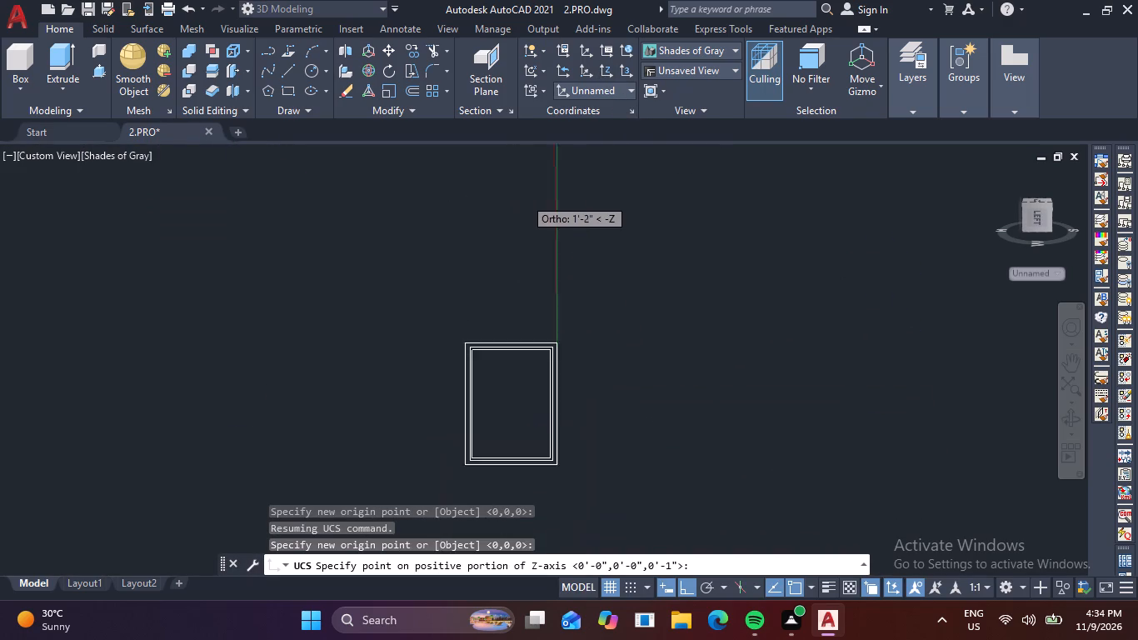
middle_drag(525, 232, 508, 395)
click(527, 291)
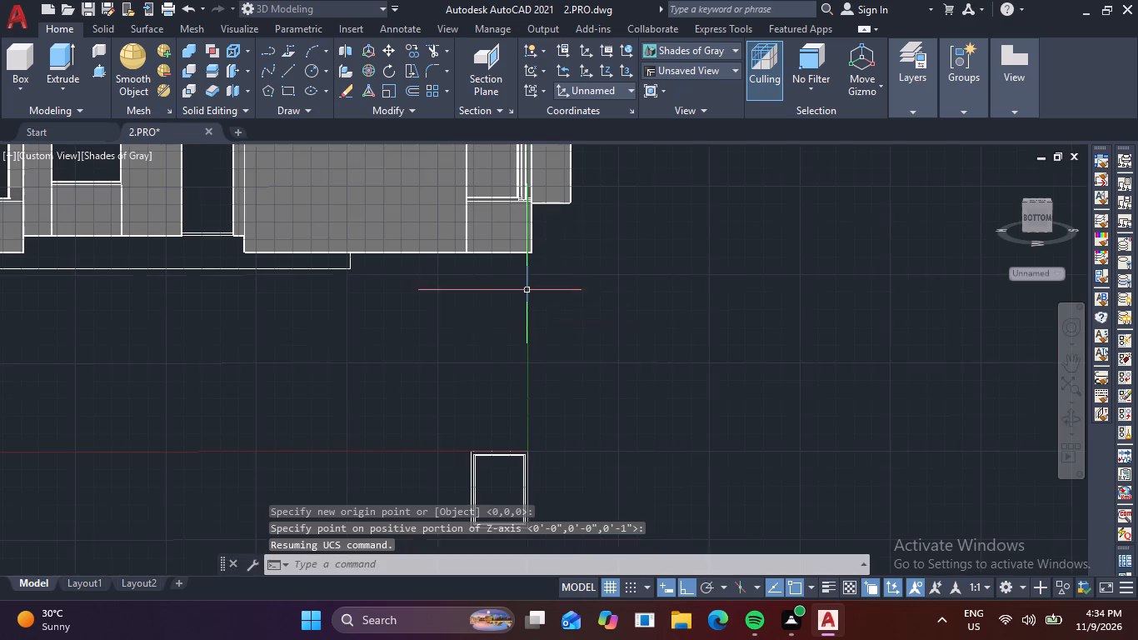
Presspull the narrow band between the two inner rectangles to a height of 1".
middle_drag(601, 404, 620, 275)
scroll(517, 418, up, 3)
scroll(496, 247, up, 2)
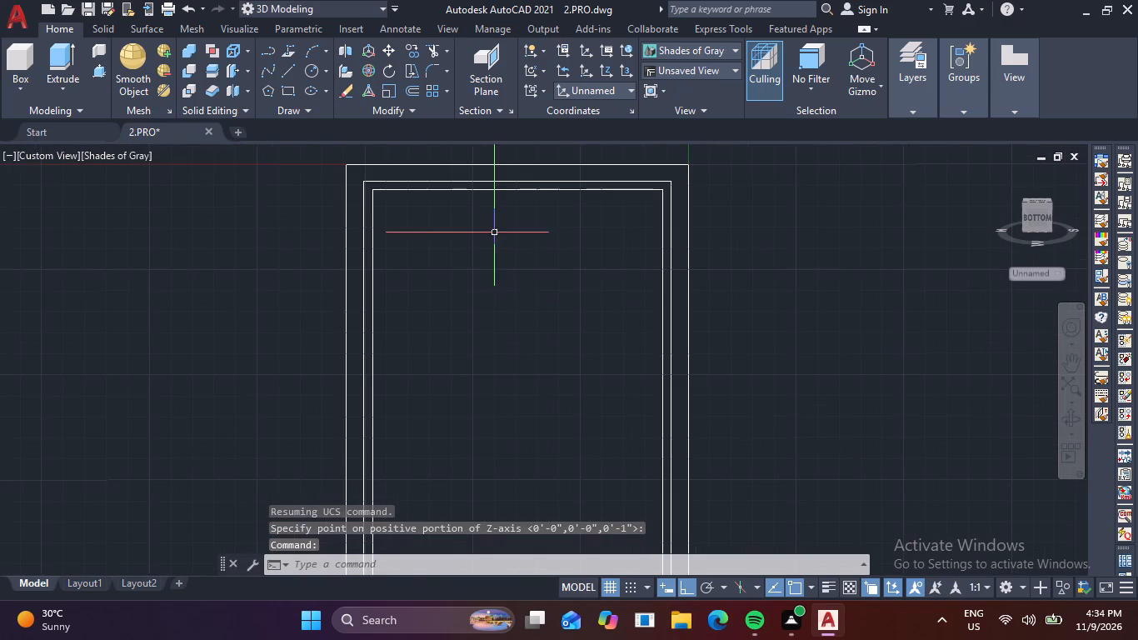
click(97, 62)
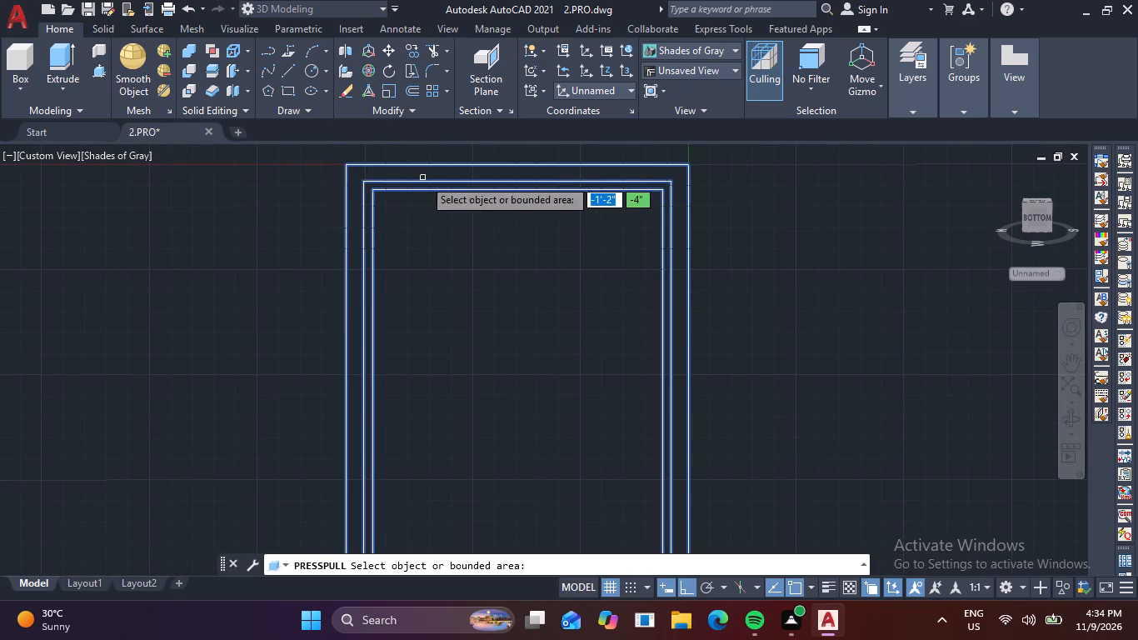
click(599, 186)
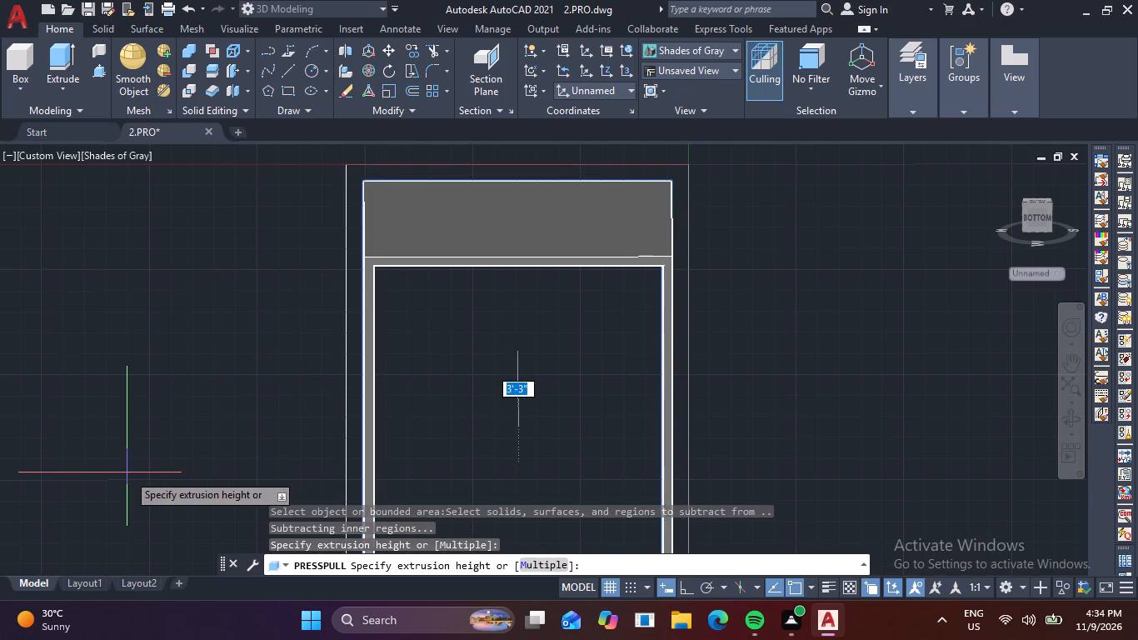
key(1)
key(space)
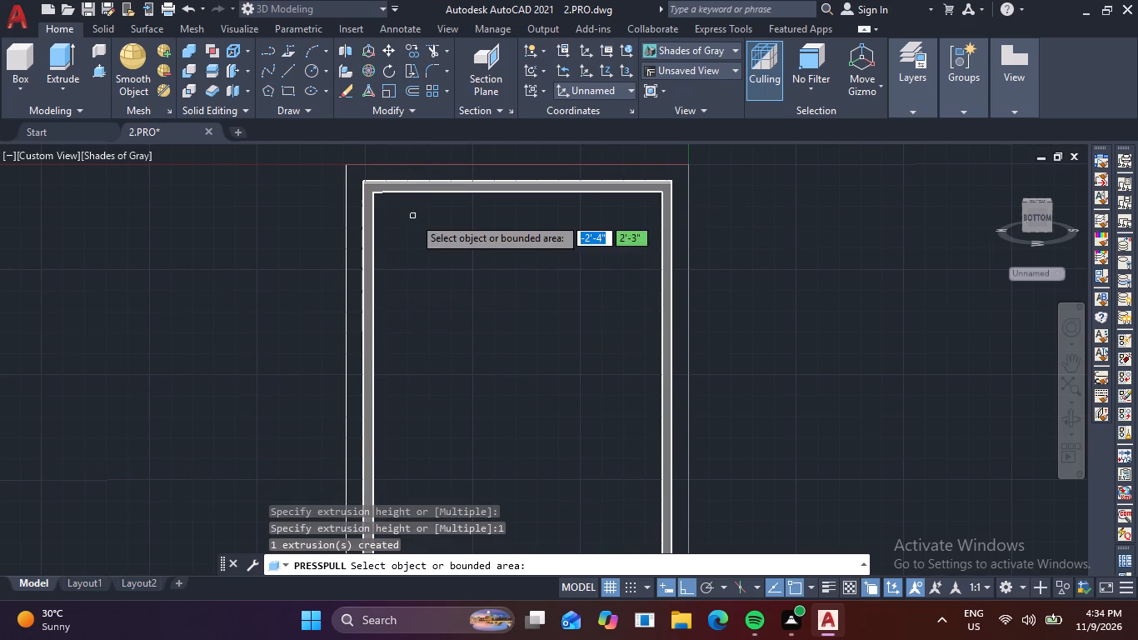
Presspull the outer band between the outer and middle rectangles to a height of 2".
click(451, 172)
key(2)
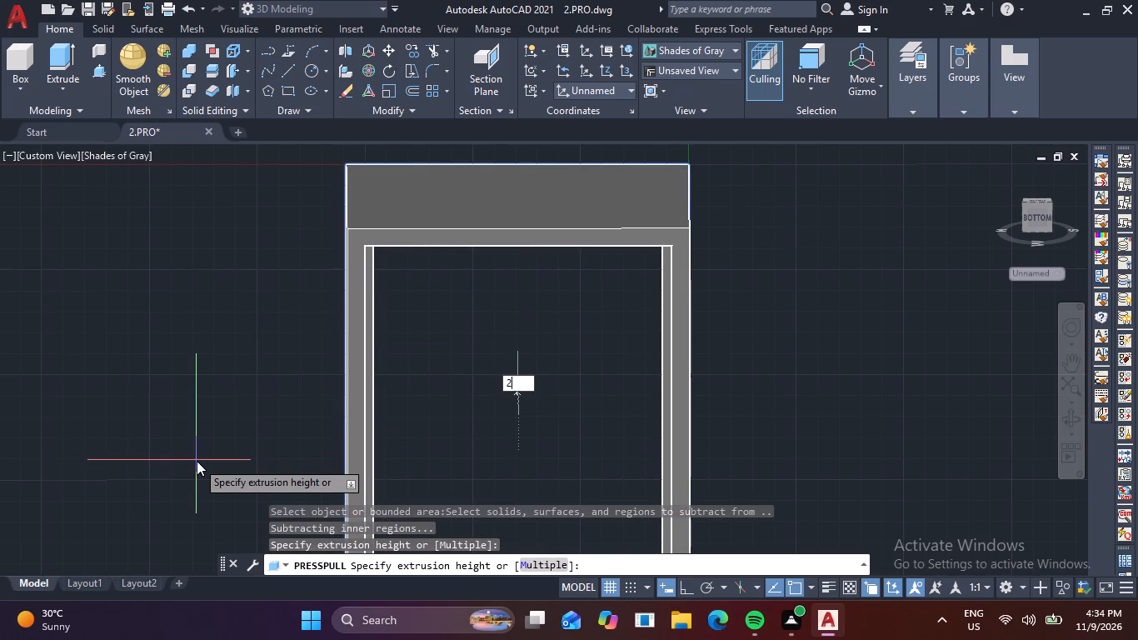
key(space)
Presspull the area inside the innermost rectangle to a height of .6" as the glass pane.
click(525, 362)
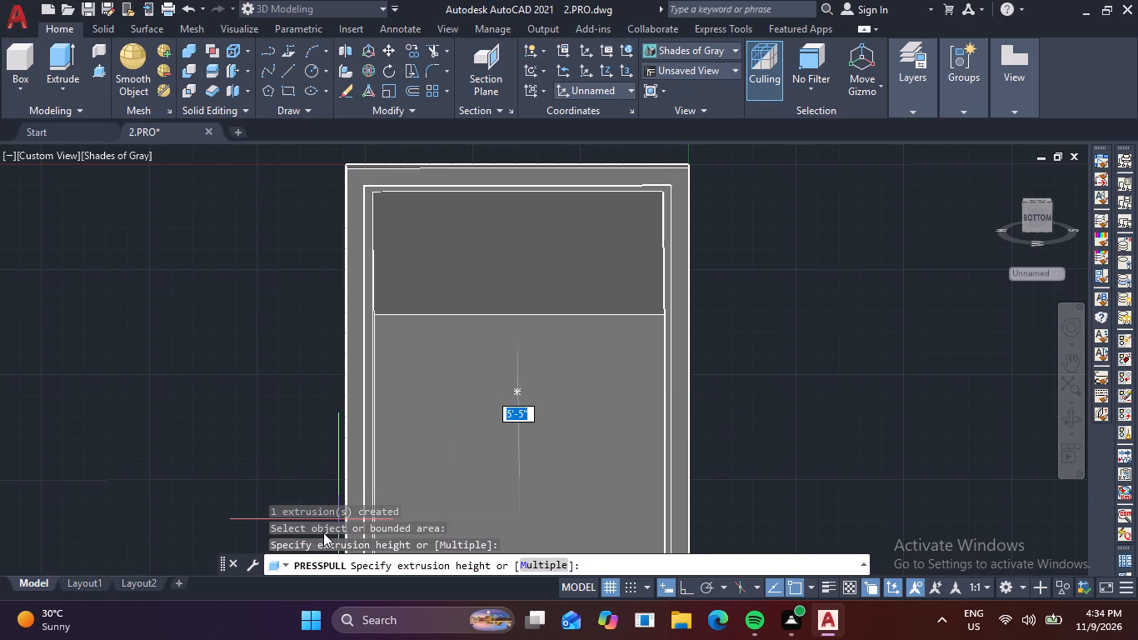
text(.6)
key(space)
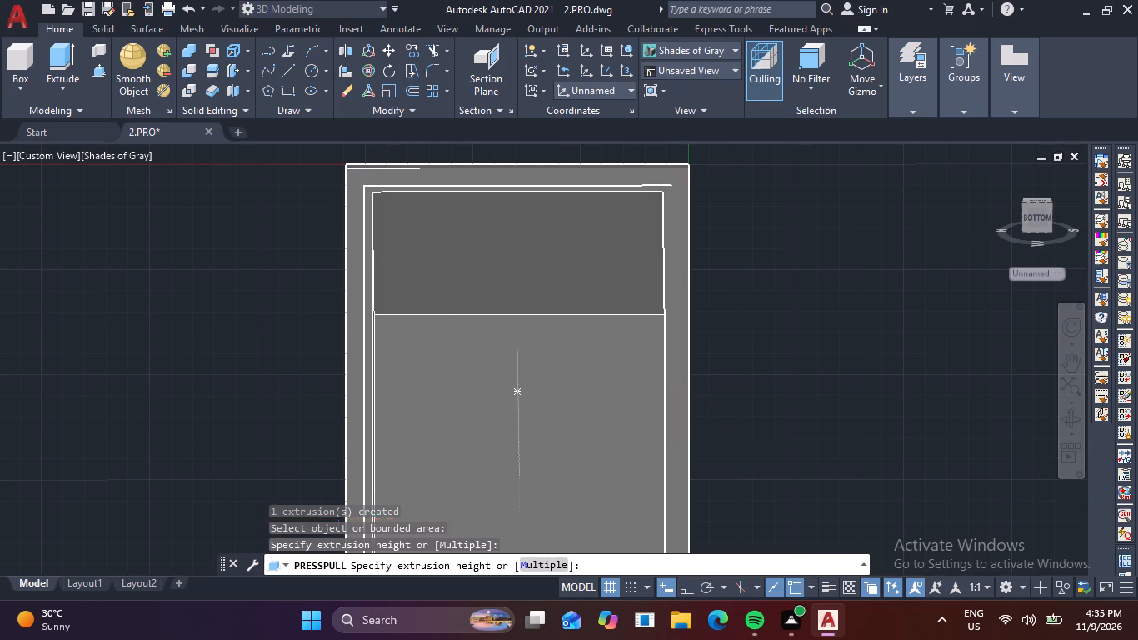
middle_drag(477, 419, 556, 238)
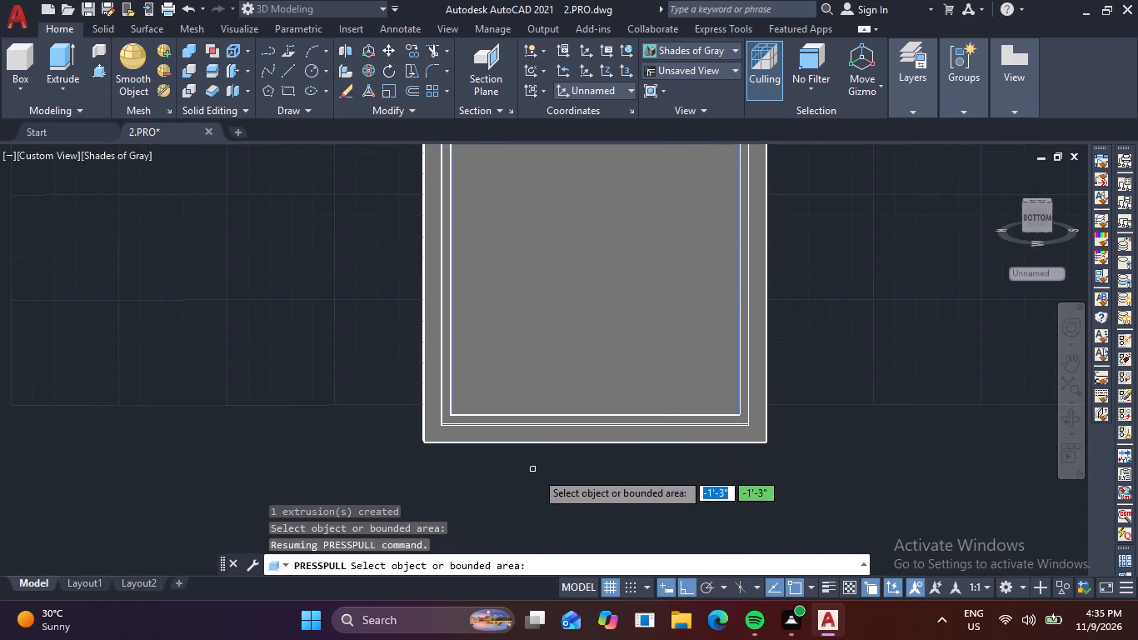
key(Escape)
Move the glass pane from its lower corner to the midpoint of the inner frame's depth edge.
shift+middle_drag(583, 453, 565, 458)
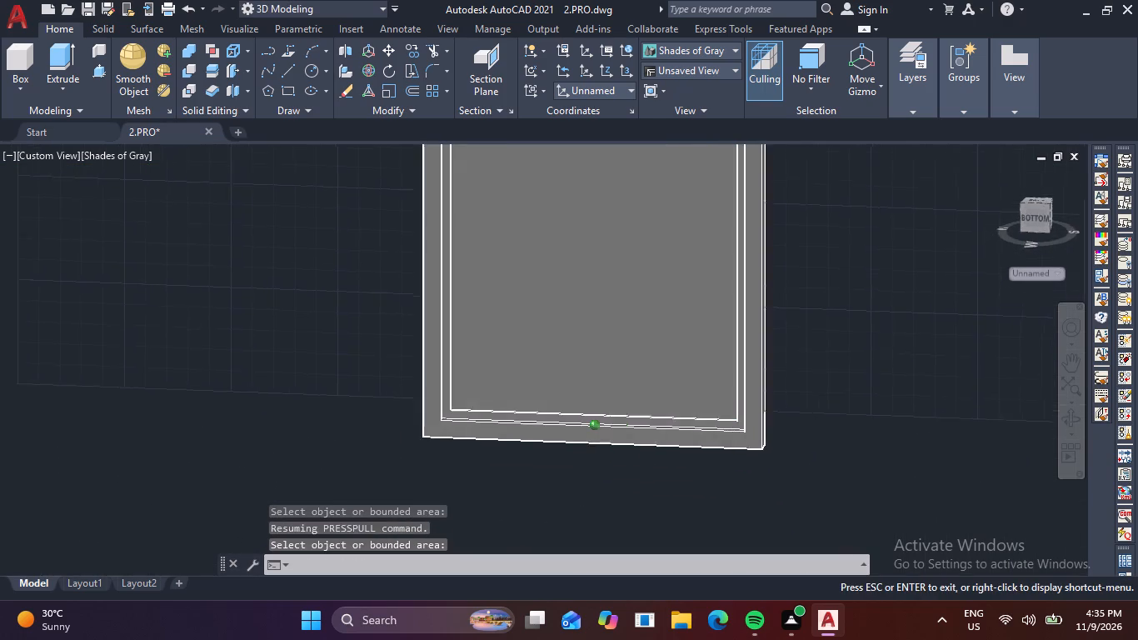
shift+middle_drag(565, 458, 487, 482)
scroll(541, 363, up, 5)
double_click(518, 334)
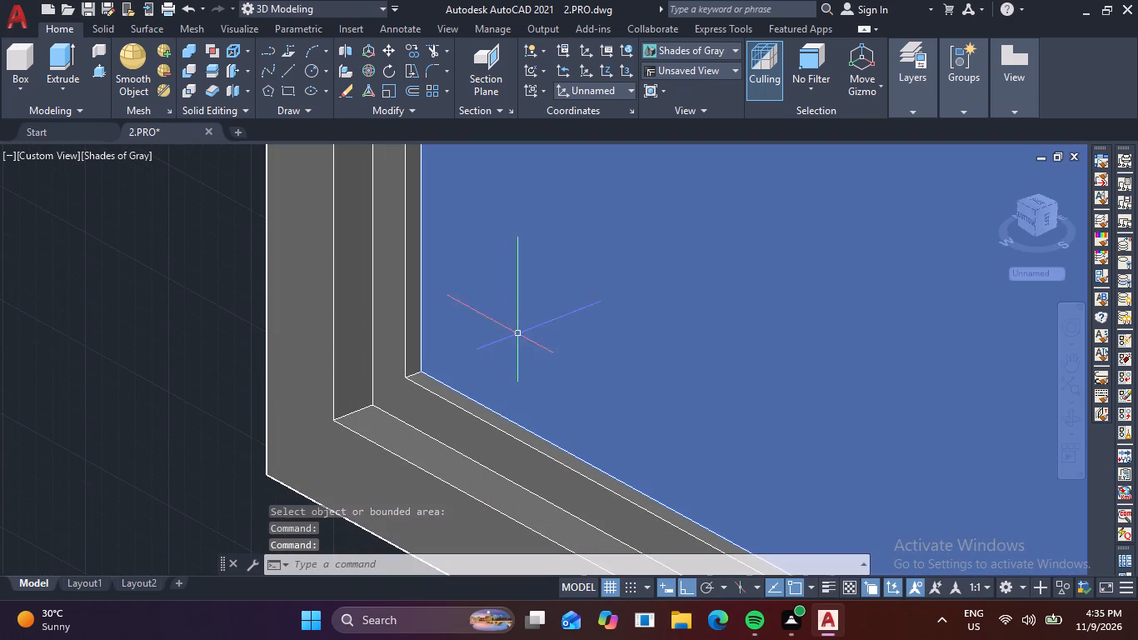
key(m)
key(space)
scroll(422, 395, up, 4)
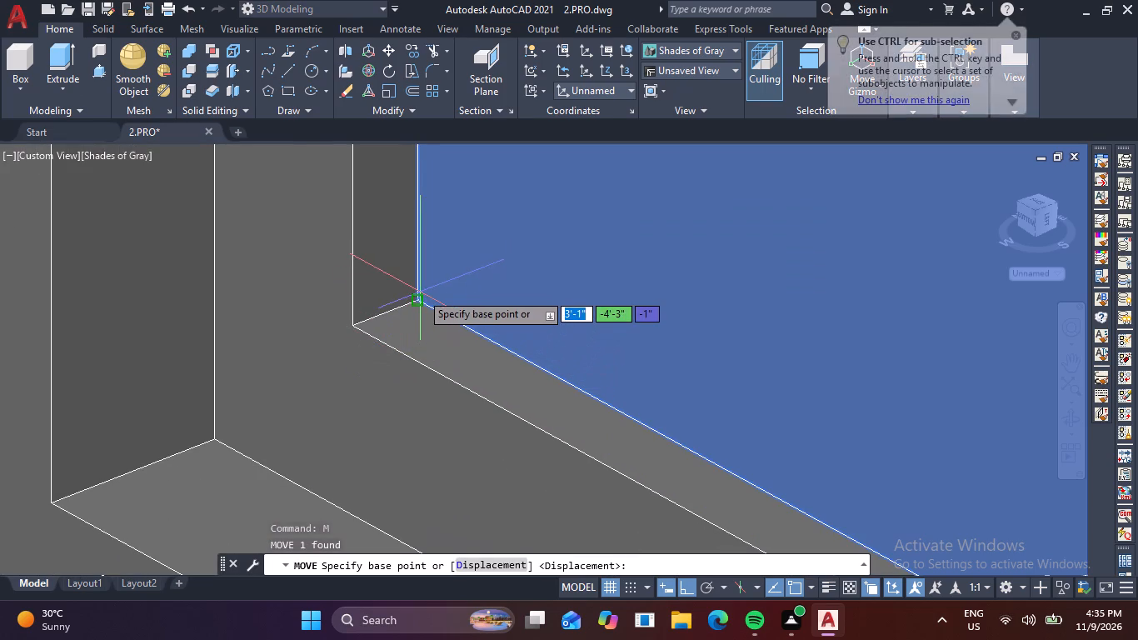
click(419, 297)
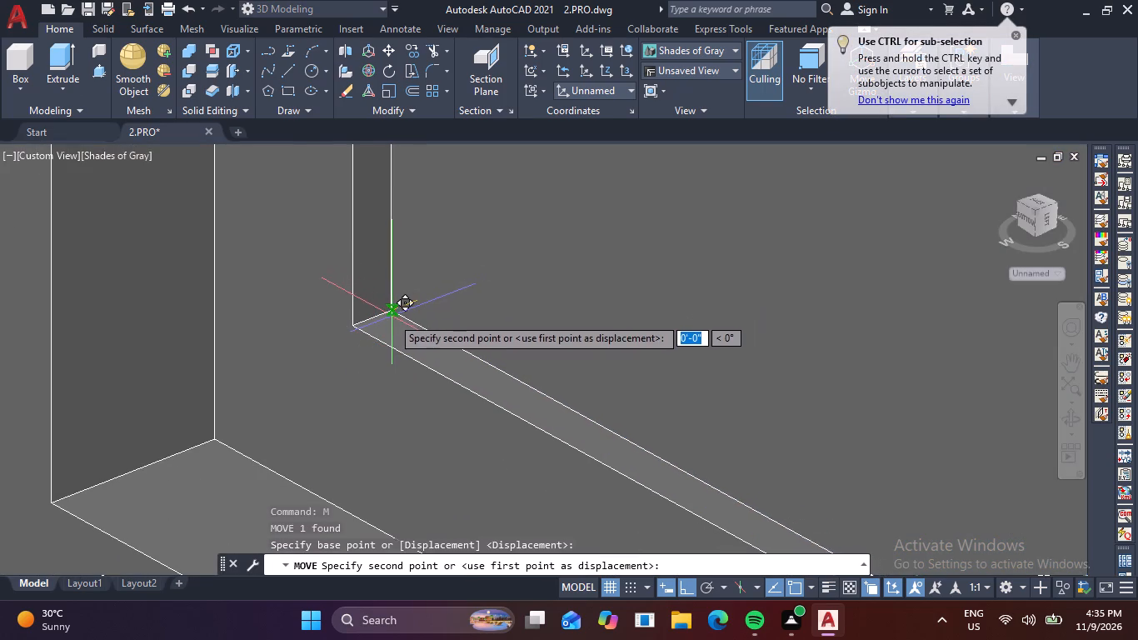
click(387, 320)
Move the glass pane and inner frame together from the inner frame's lower corner to the middle of the outer frame's depth.
click(498, 291)
click(313, 322)
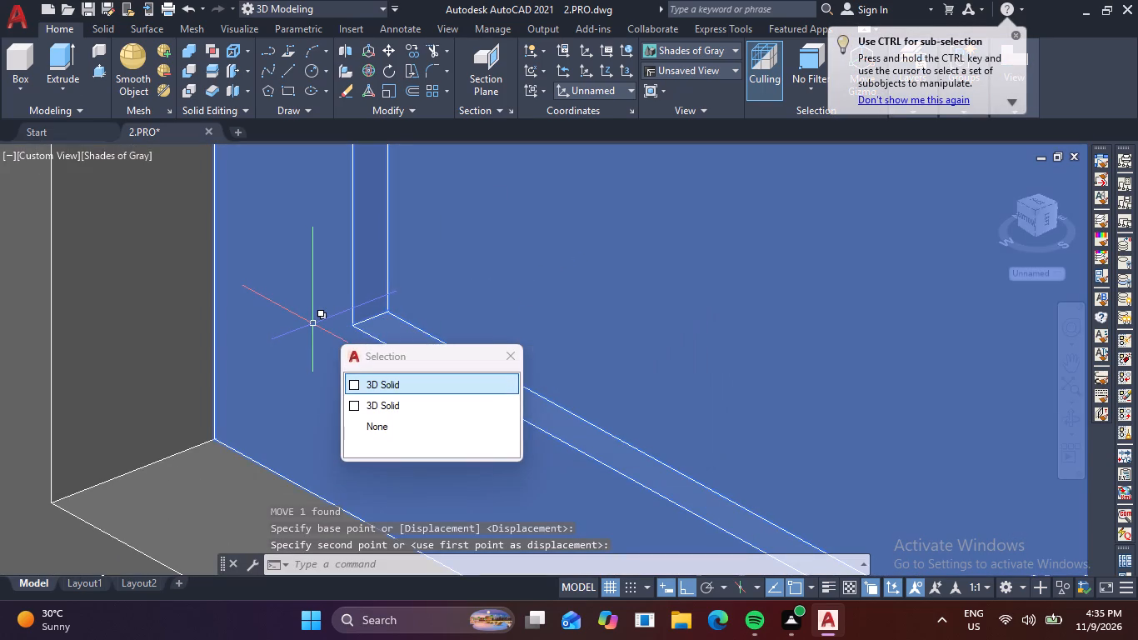
key(m)
key(space)
key(space)
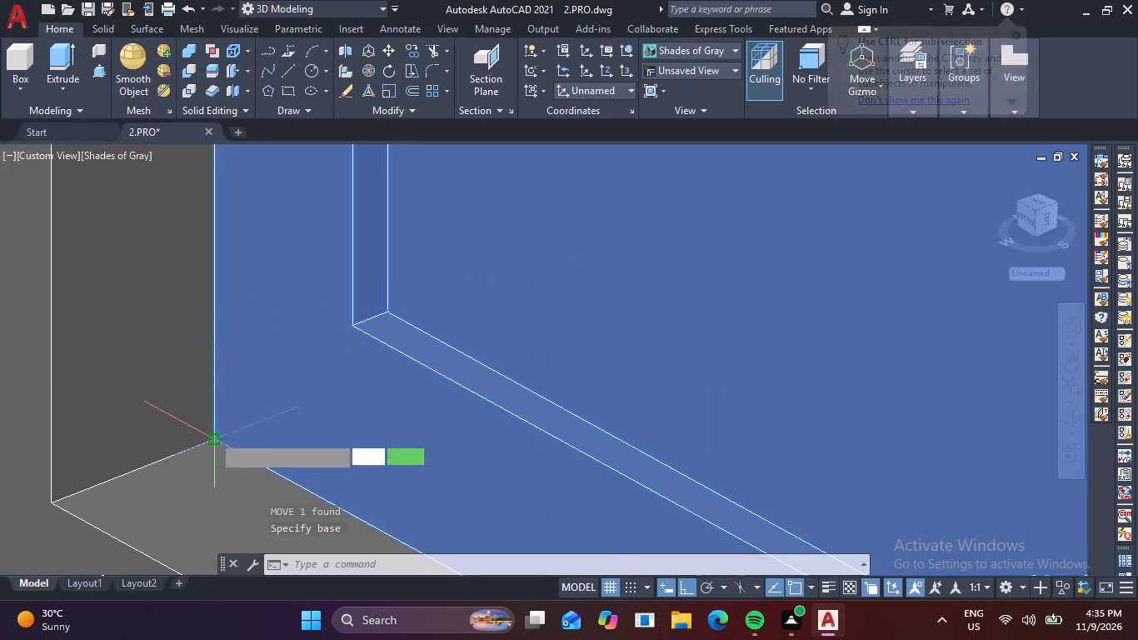
click(212, 435)
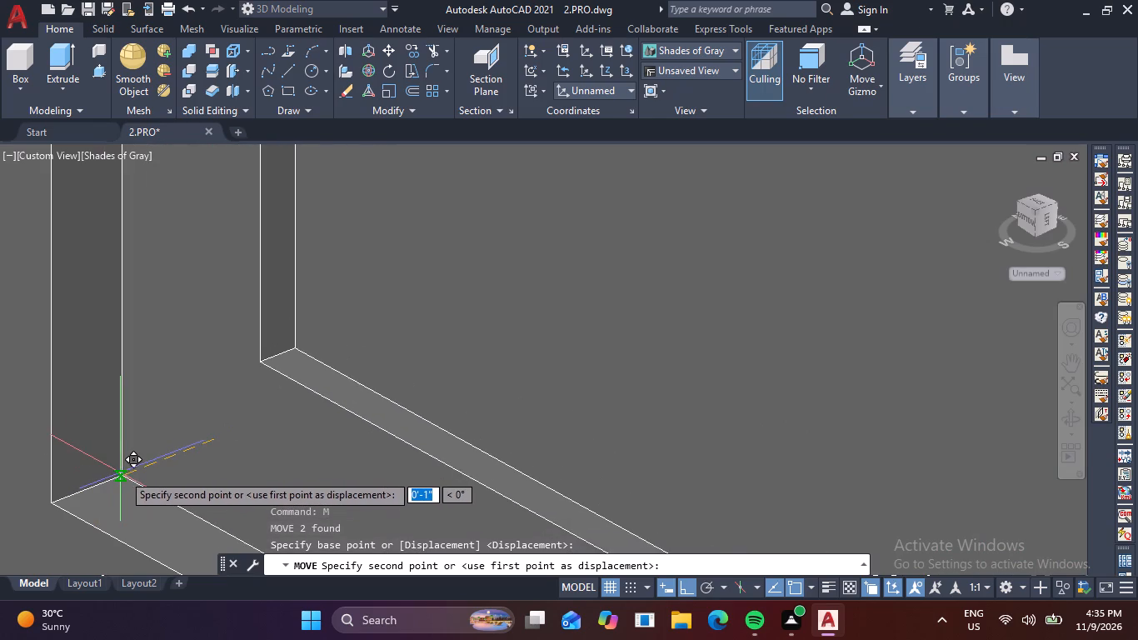
click(125, 474)
Move the whole window assembly by its outer frame's lower corner into the empty ground-floor corner opening, onto the sill's inner corner.
scroll(183, 457, down, 6)
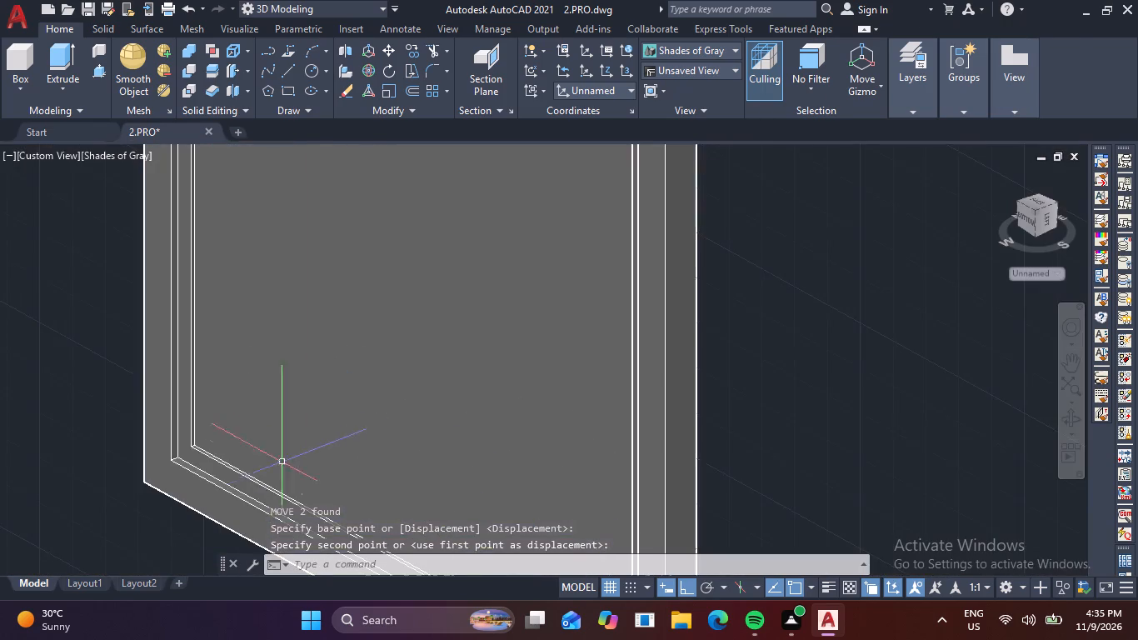
scroll(372, 400, down, 2)
middle_drag(419, 411, 382, 352)
drag(559, 388, 502, 371)
click(336, 320)
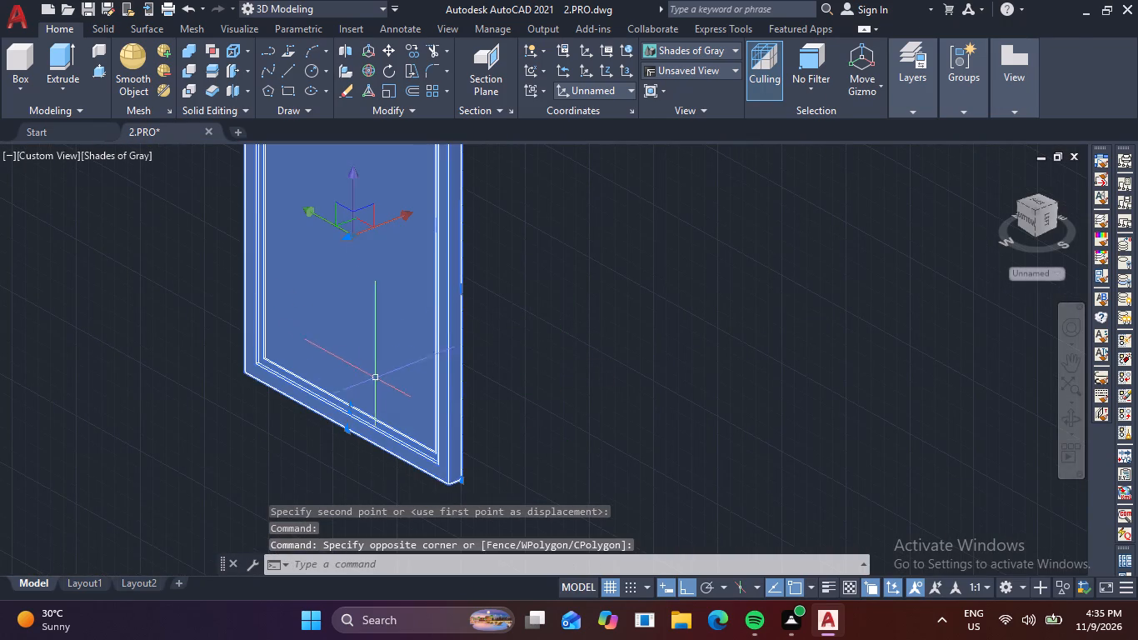
key(m)
key(space)
scroll(466, 500, up, 2)
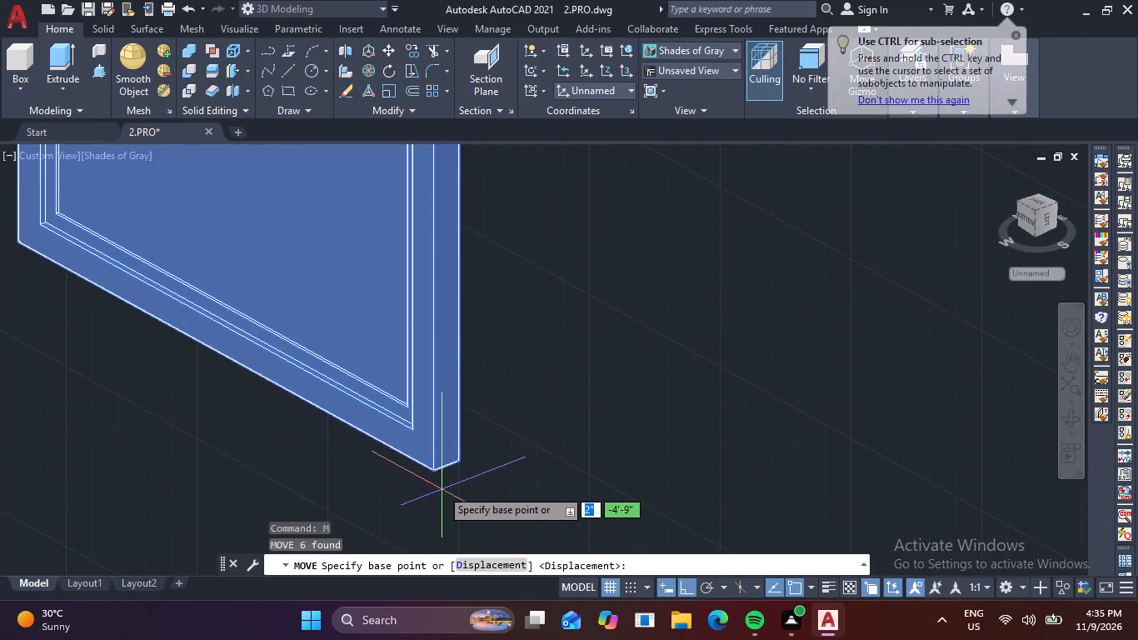
click(447, 468)
scroll(573, 352, down, 3)
middle_drag(573, 352, 262, 587)
scroll(357, 513, down, 2)
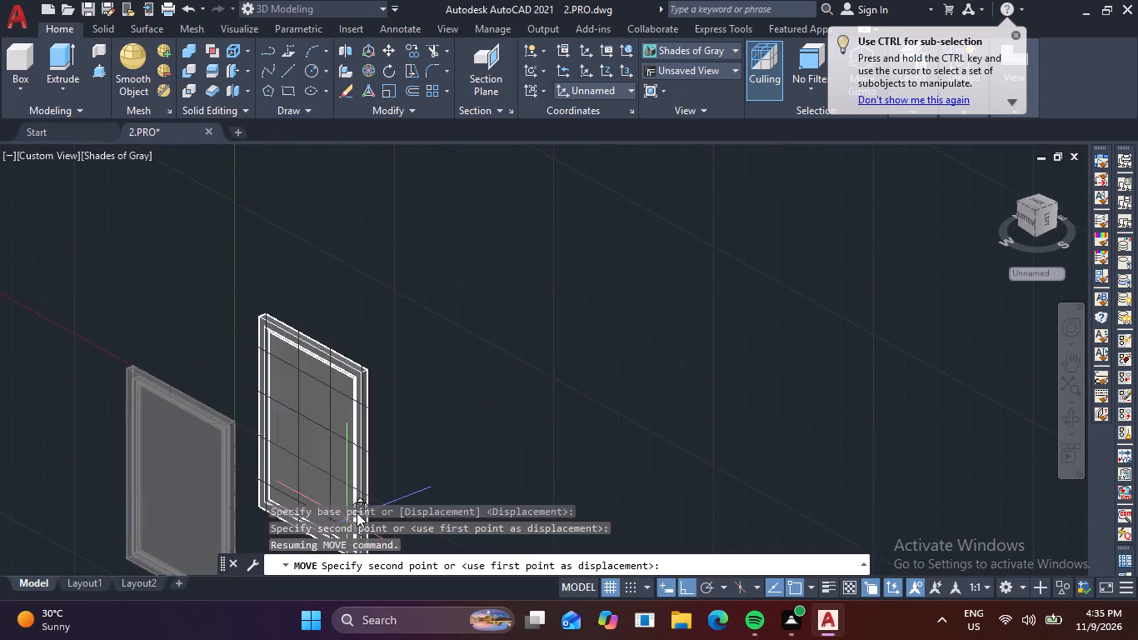
scroll(357, 512, down, 1)
scroll(486, 417, down, 3)
middle_drag(494, 420, 327, 540)
middle_drag(578, 377, 371, 492)
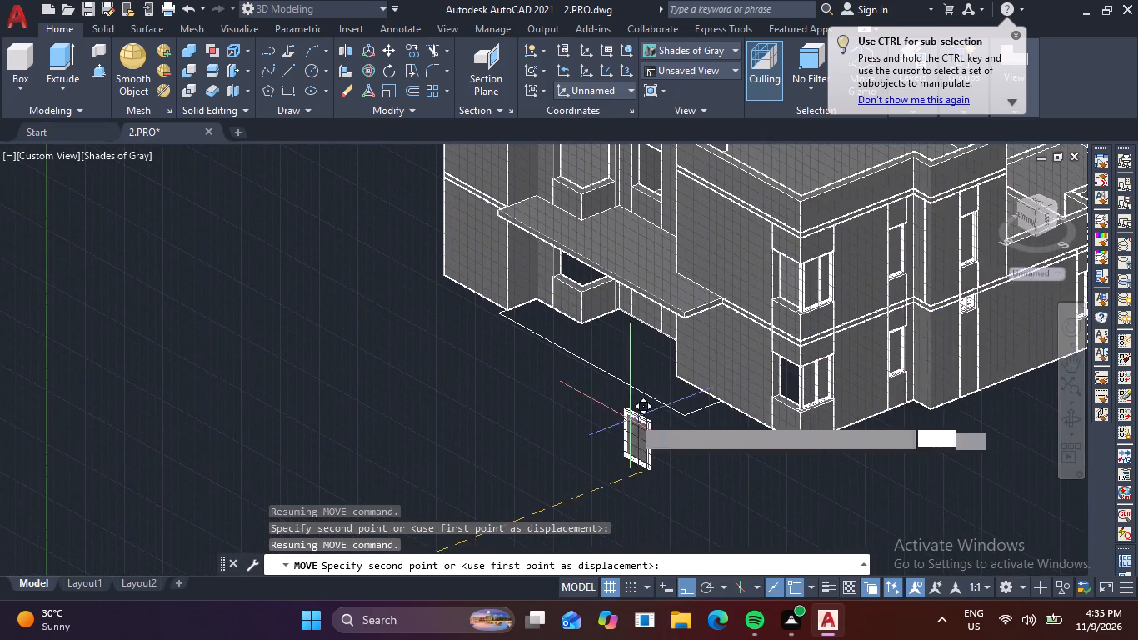
scroll(675, 388, up, 3)
middle_drag(730, 357, 70, 521)
middle_drag(221, 429, 148, 234)
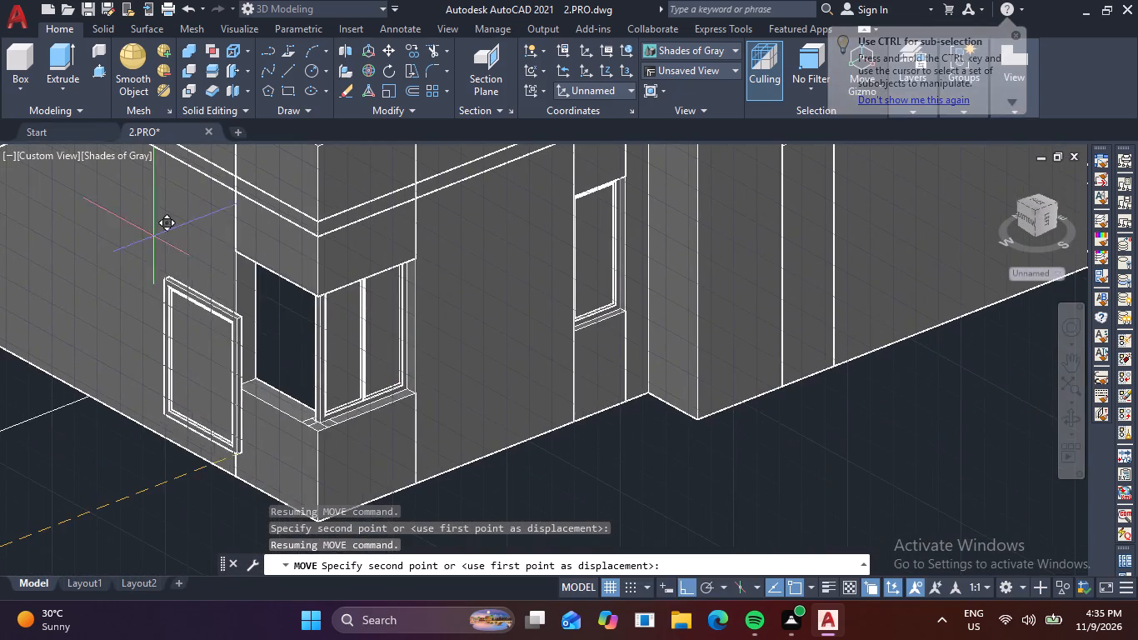
scroll(245, 442, up, 3)
middle_drag(345, 424, 161, 427)
scroll(295, 387, up, 4)
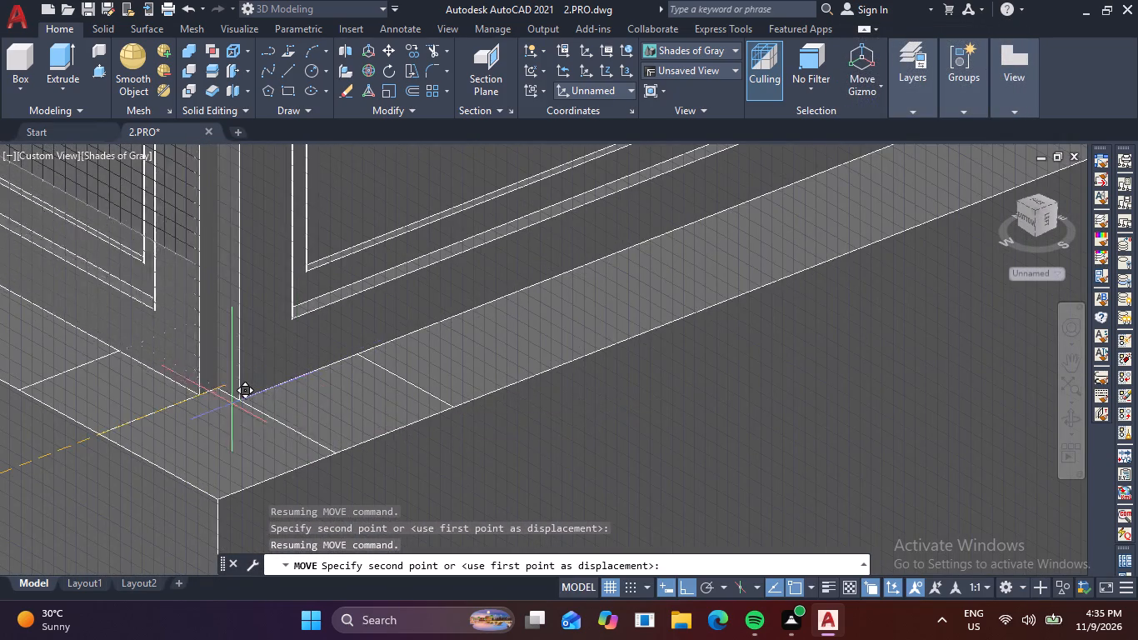
scroll(204, 410, up, 3)
click(243, 348)
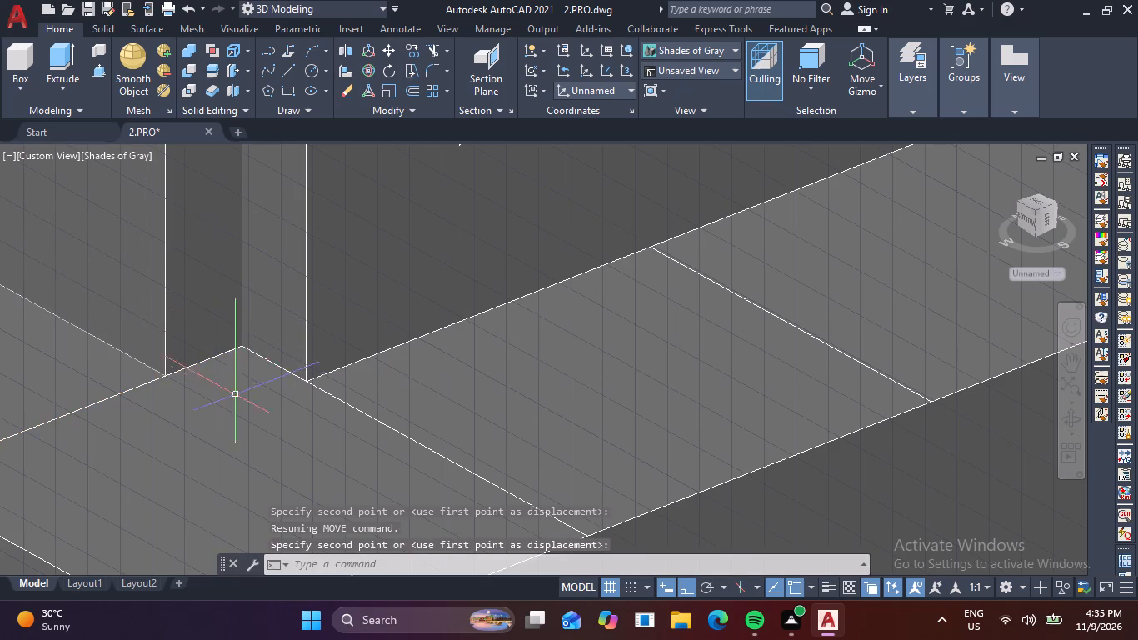
key(Escape)
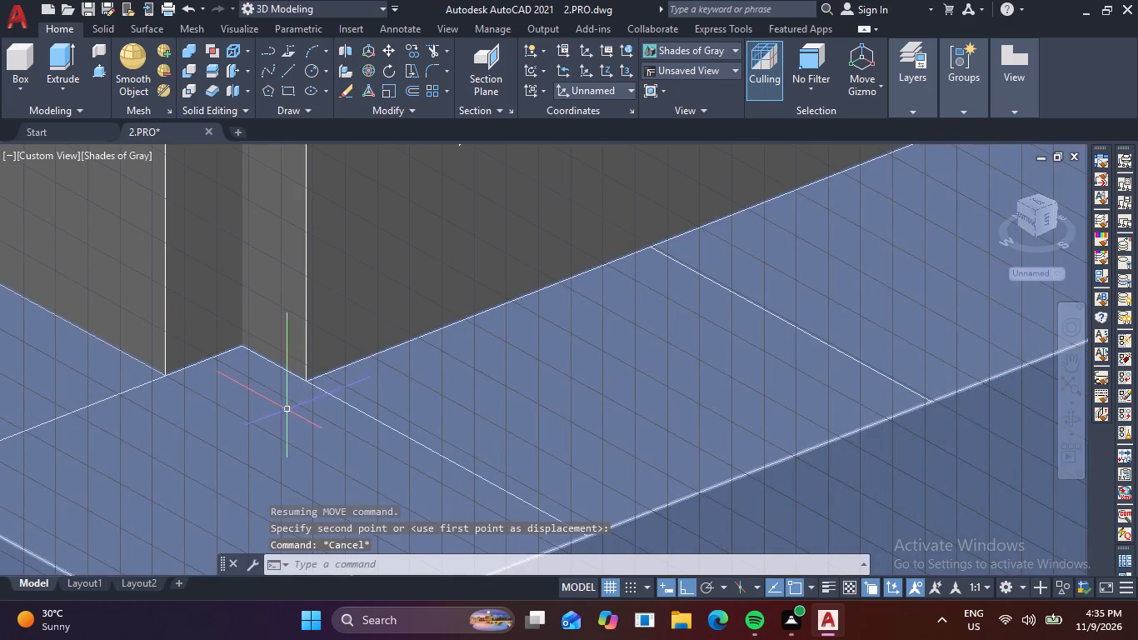
Draw two connected lines on the ground-floor sill between the adjoining window frames' outer corners, closing the small corner square.
key(l)
key(space)
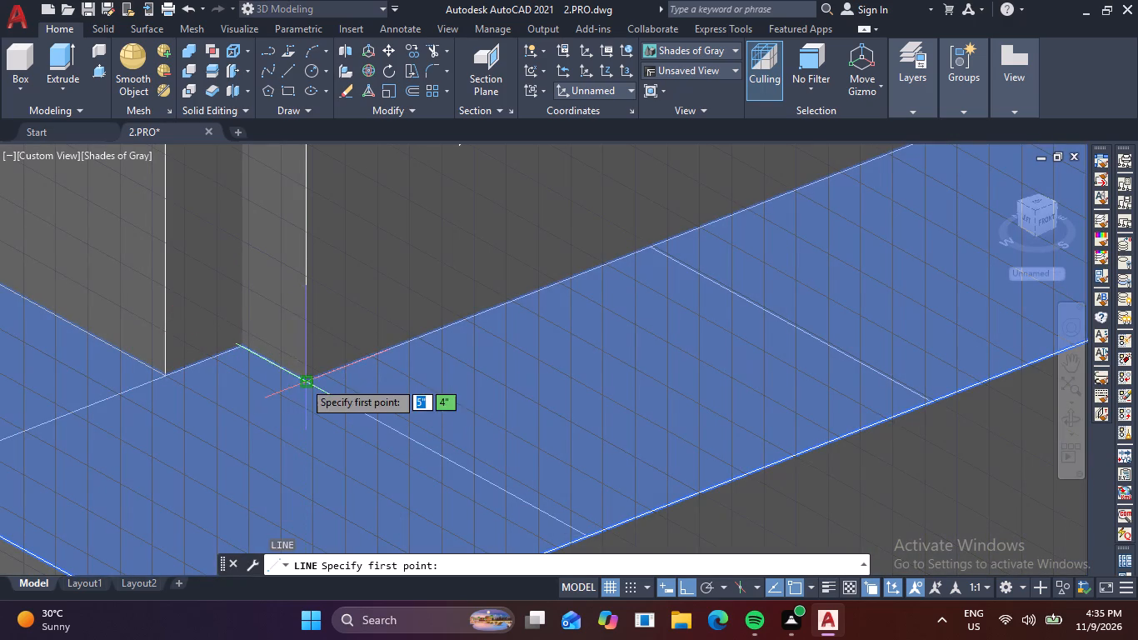
click(303, 381)
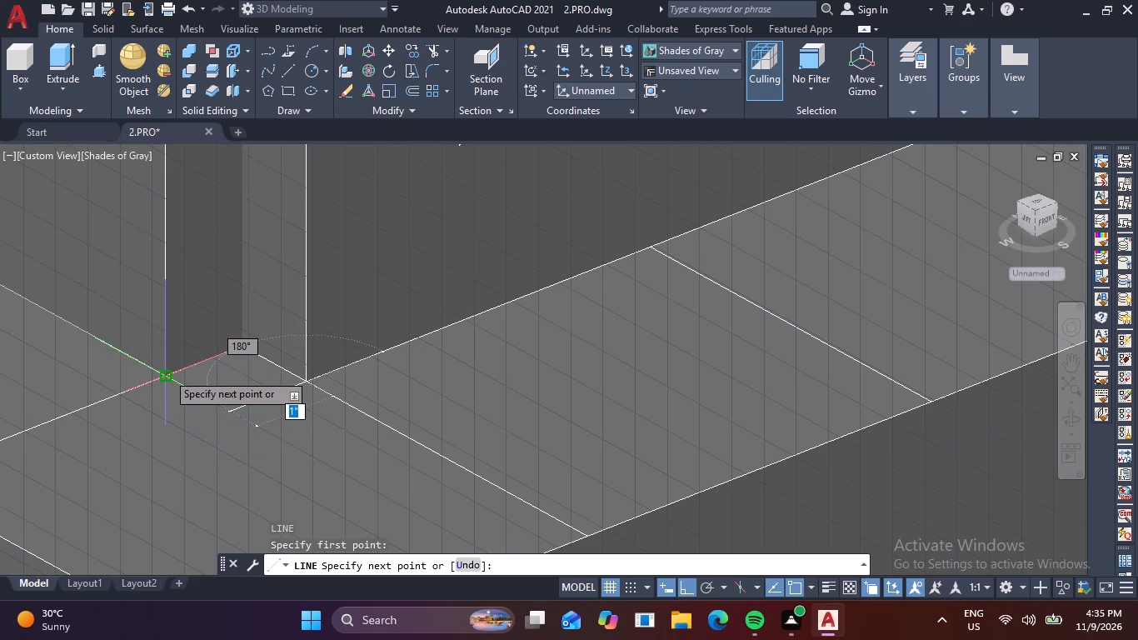
click(227, 412)
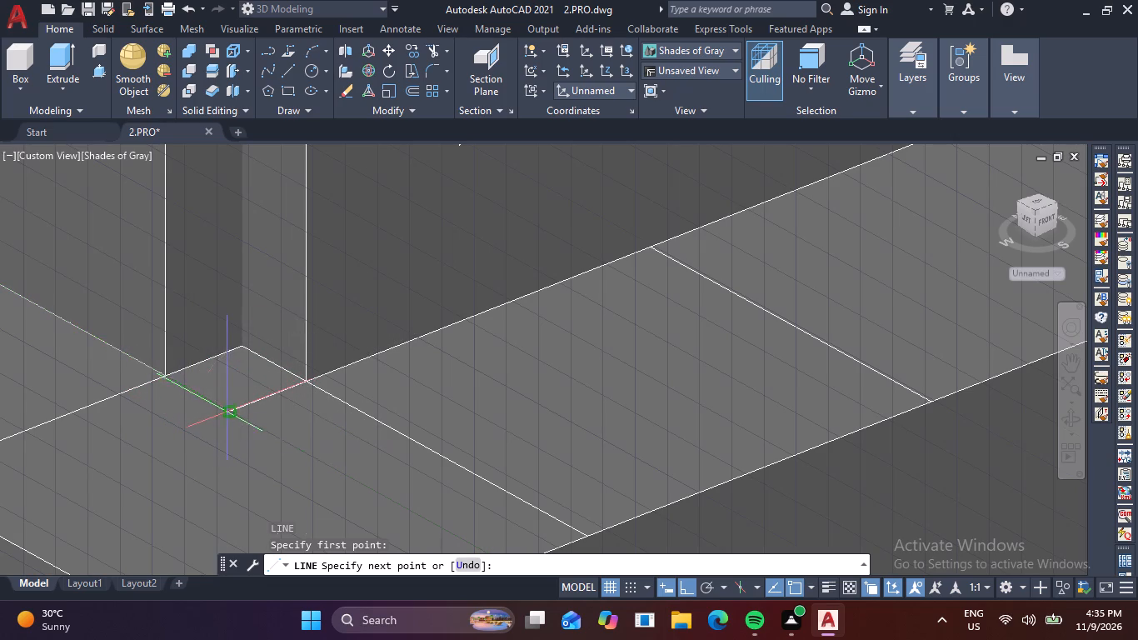
click(166, 377)
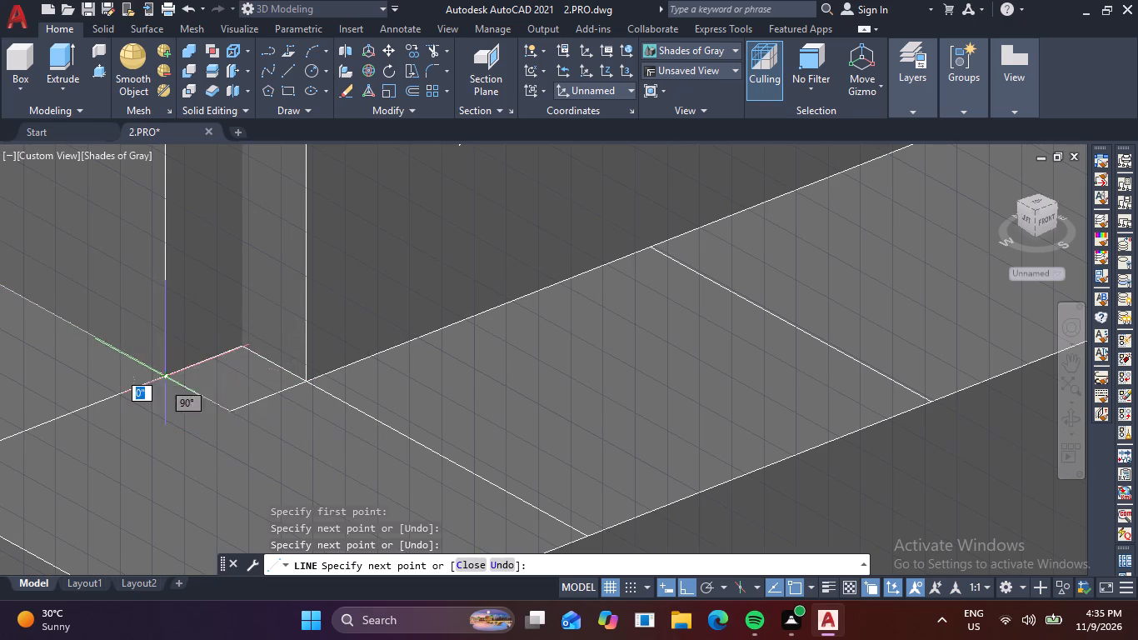
key(Escape)
key(Escape)
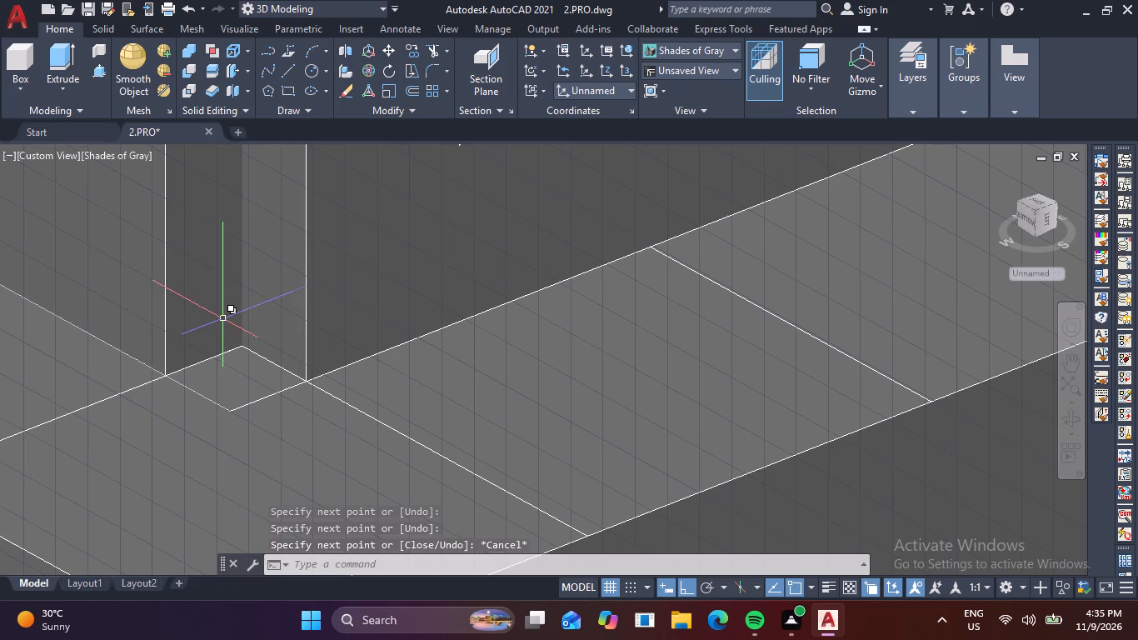
key(Escape)
key(Escape)
Presspull the closed corner square up to the underside of the ground-floor window opening's top as a corner post.
click(102, 67)
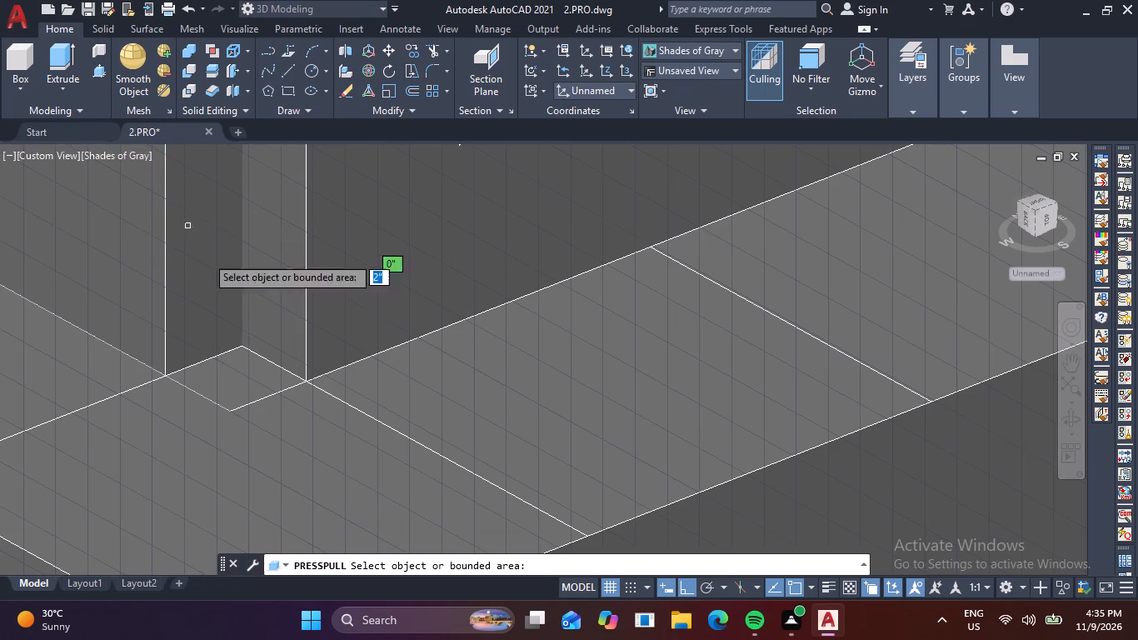
click(239, 375)
scroll(259, 260, down, 5)
scroll(259, 262, up, 1)
middle_drag(259, 264, 240, 436)
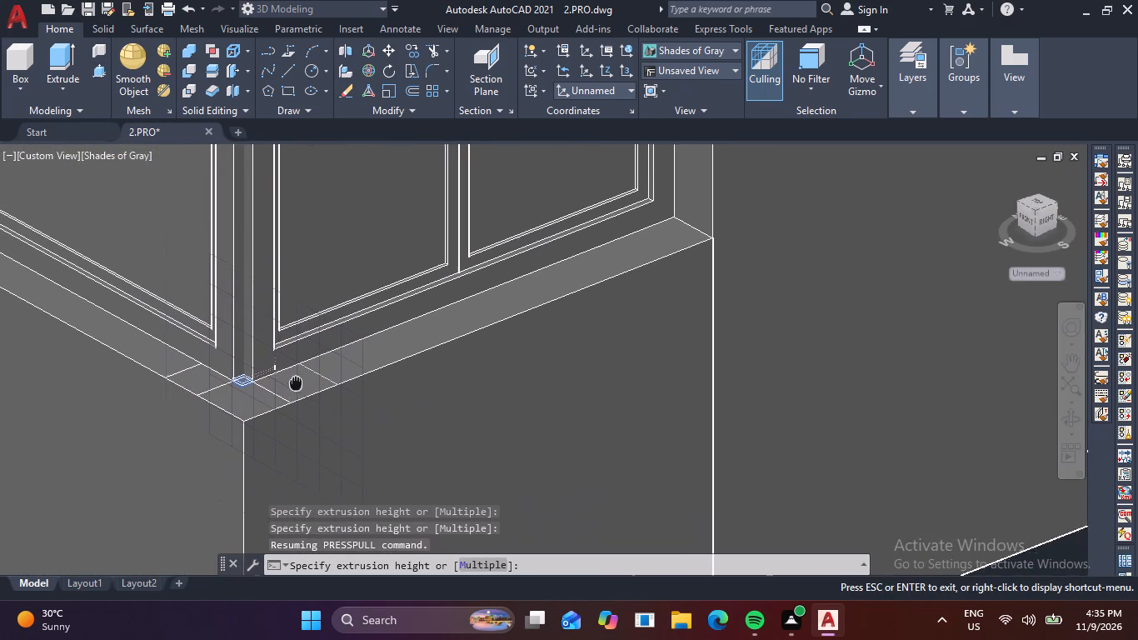
middle_drag(305, 415, 321, 361)
key(Escape)
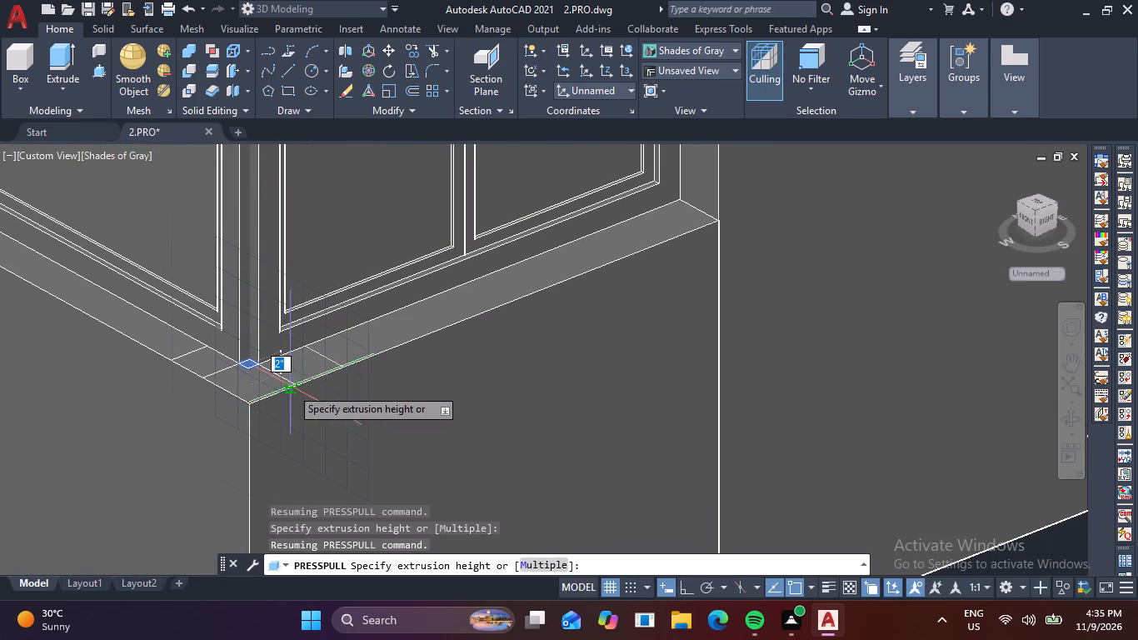
shift+middle_drag(287, 403, 297, 352)
middle_drag(295, 336, 202, 620)
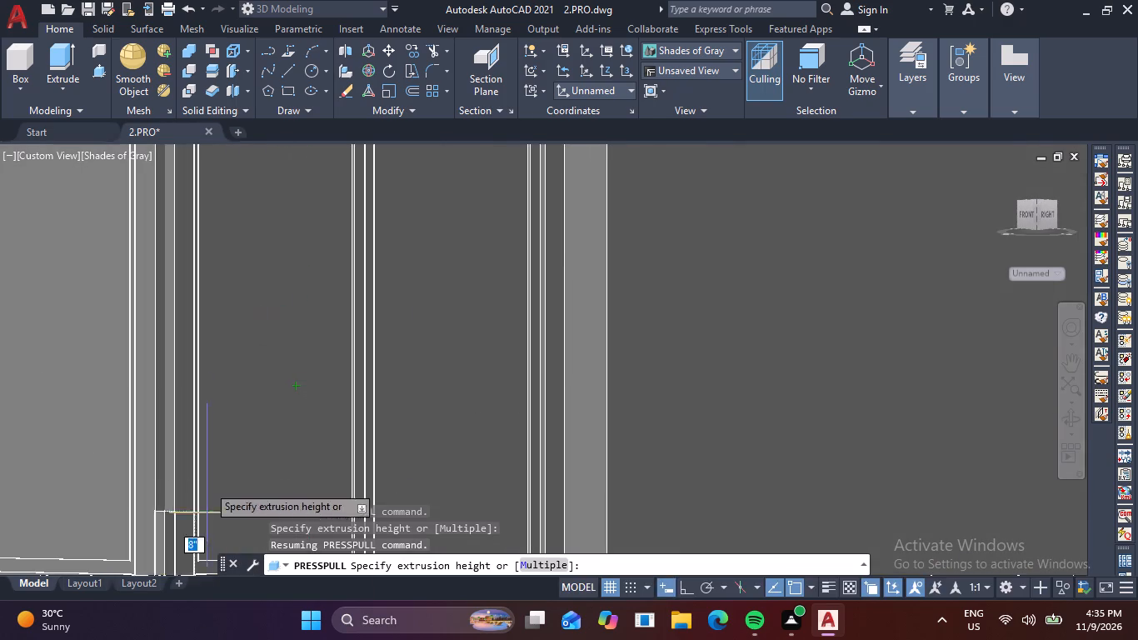
scroll(207, 481, down, 2)
middle_drag(216, 392, 202, 513)
shift+middle_drag(188, 430, 194, 382)
middle_drag(193, 380, 197, 399)
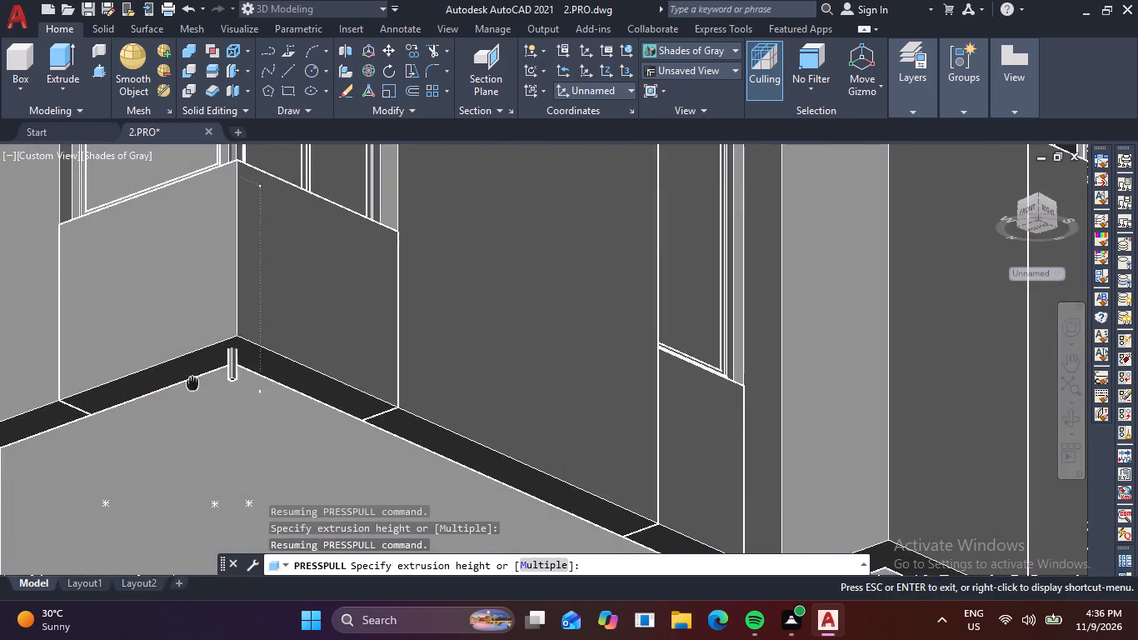
middle_drag(197, 399, 152, 639)
middle_drag(140, 327, 85, 601)
scroll(105, 456, up, 3)
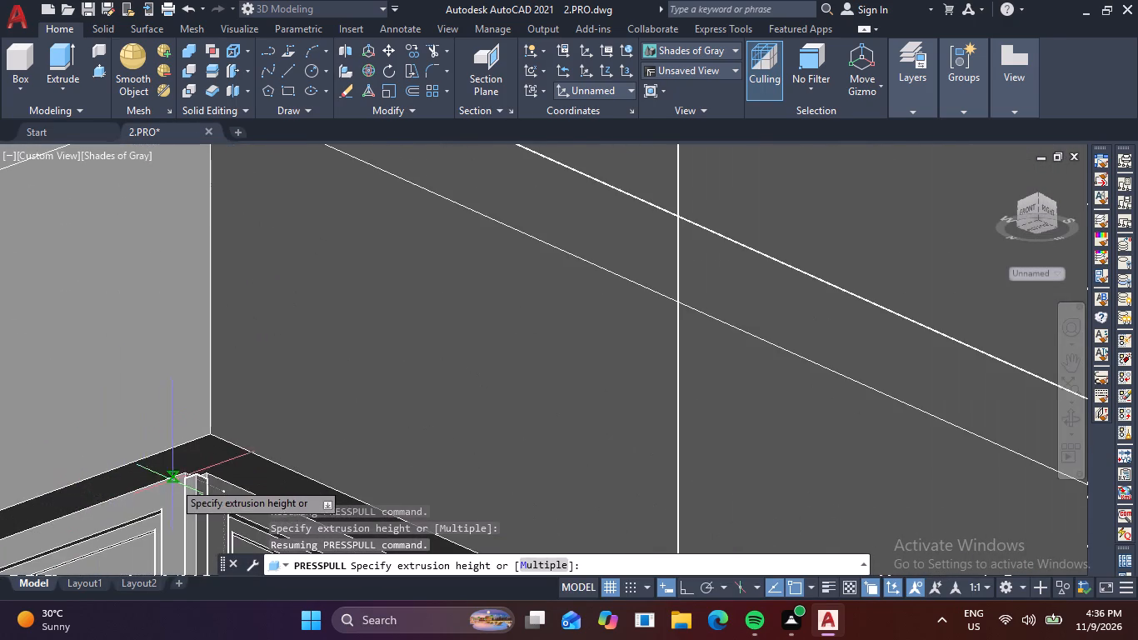
scroll(174, 482, up, 2)
click(248, 467)
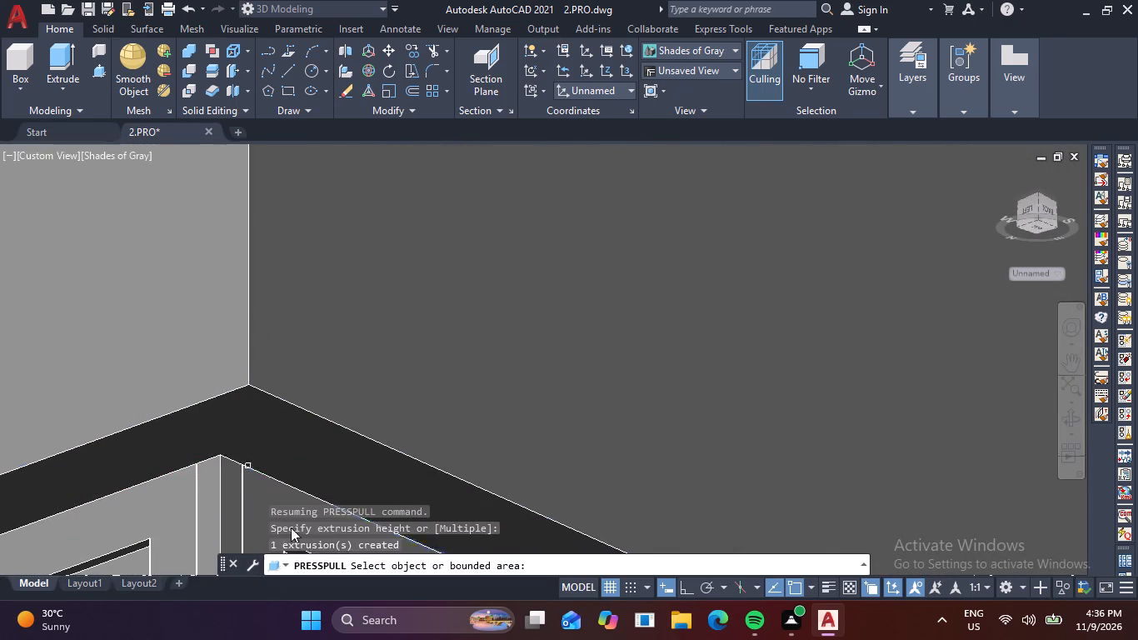
key(Escape)
Move the ground-floor corner window's frame and glass from the lower corner beside the post up to the matching sill corner of the upper-floor opening.
scroll(271, 527, down, 2)
middle_drag(267, 537, 225, 361)
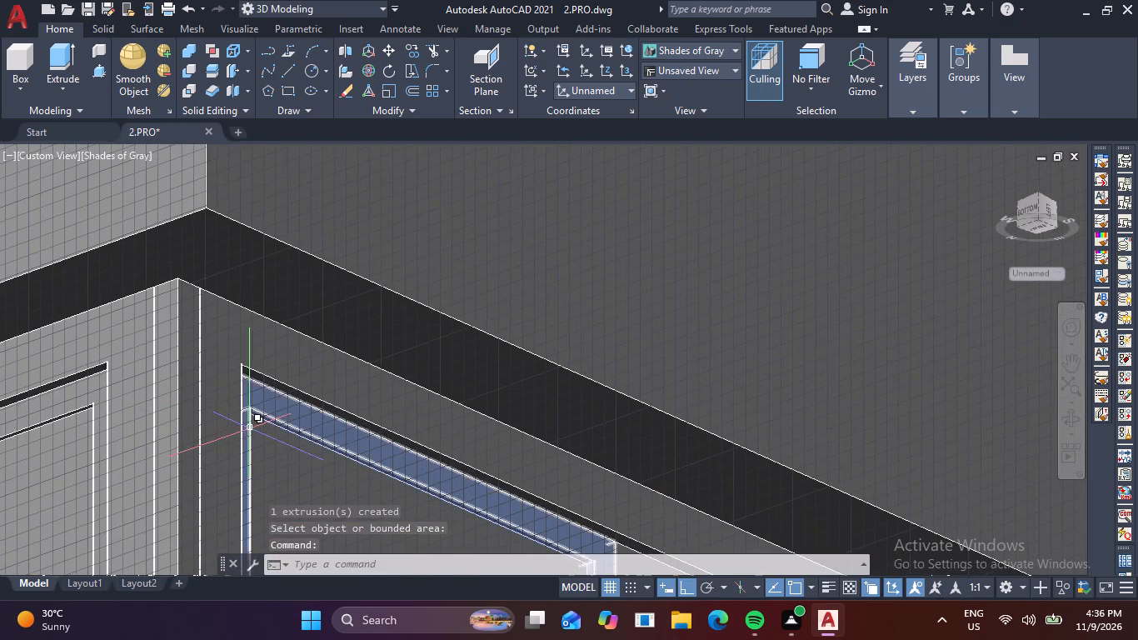
shift+middle_drag(270, 387, 277, 437)
shift+scroll(272, 391, down, 1)
scroll(277, 440, down, 2)
middle_drag(297, 472, 284, 262)
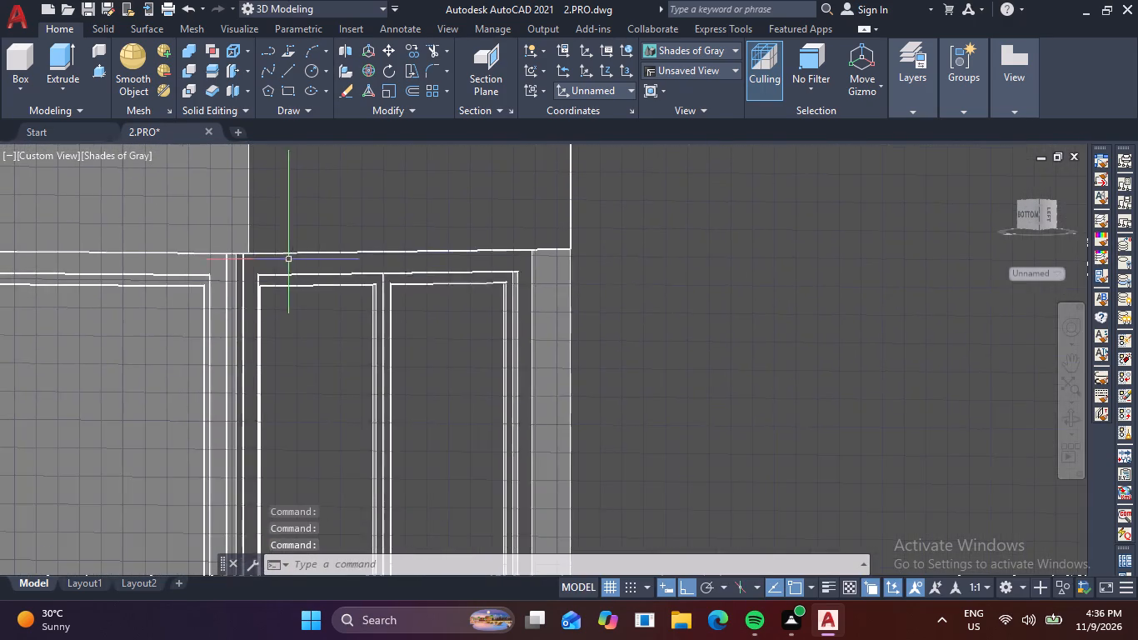
scroll(298, 280, down, 2)
scroll(309, 379, down, 2)
scroll(302, 407, up, 1)
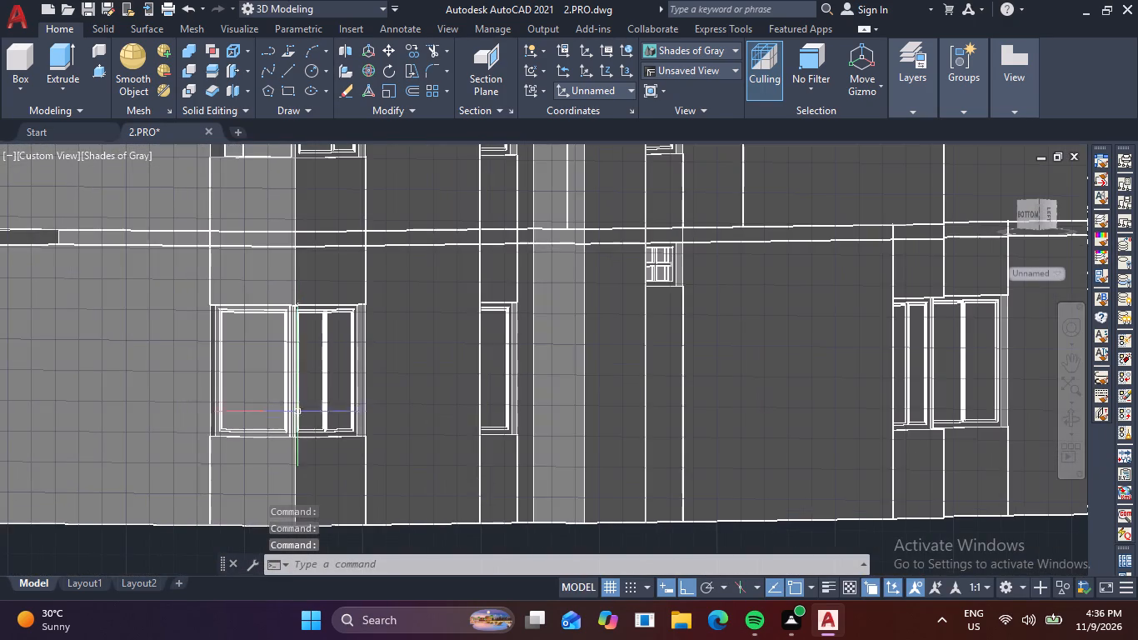
scroll(292, 423, down, 1)
middle_drag(252, 427, 200, 451)
scroll(216, 294, up, 2)
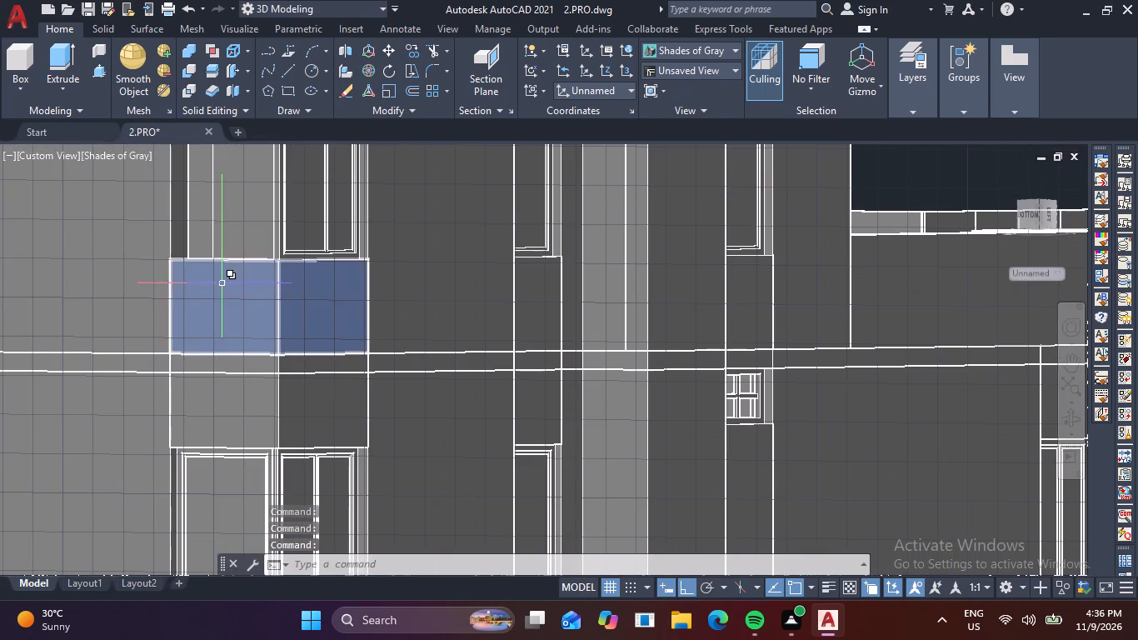
middle_drag(188, 311, 260, 369)
middle_drag(191, 342, 228, 365)
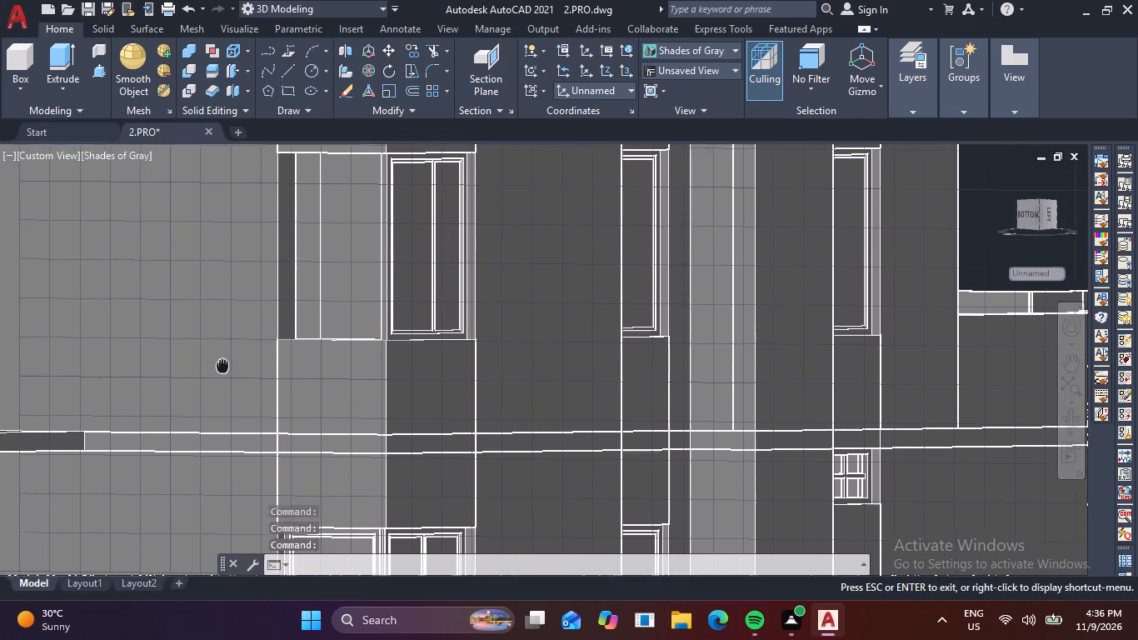
middle_drag(228, 365, 252, 370)
shift+middle_drag(150, 334, 184, 361)
middle_drag(307, 352, 298, 345)
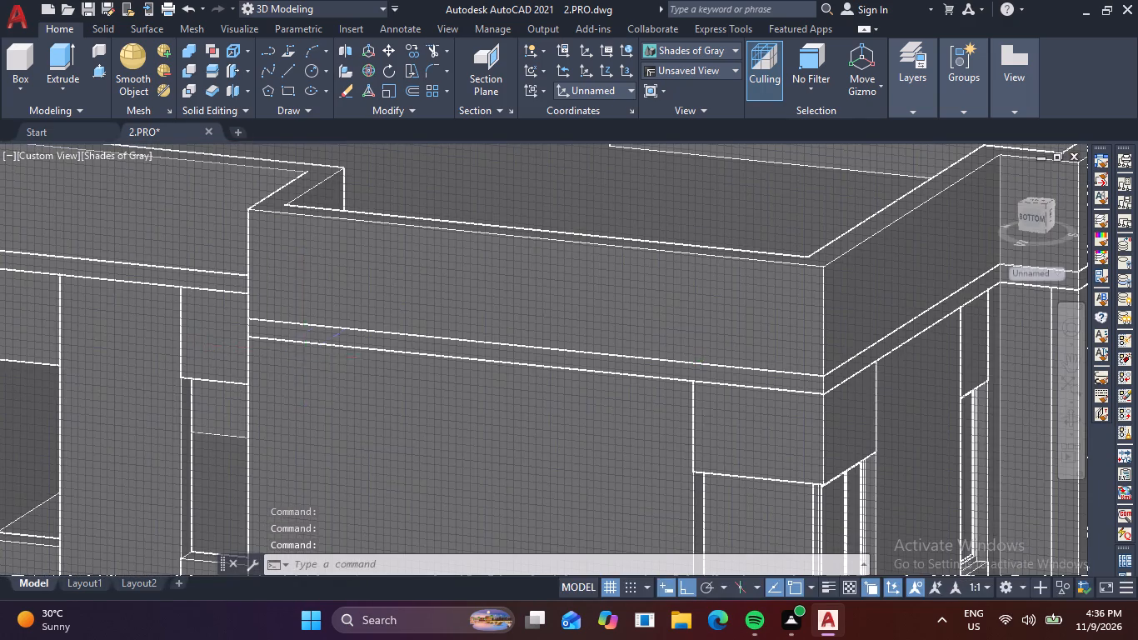
middle_drag(298, 345, 0, 177)
scroll(135, 262, down, 1)
middle_drag(214, 352, 0, 97)
scroll(36, 348, up, 3)
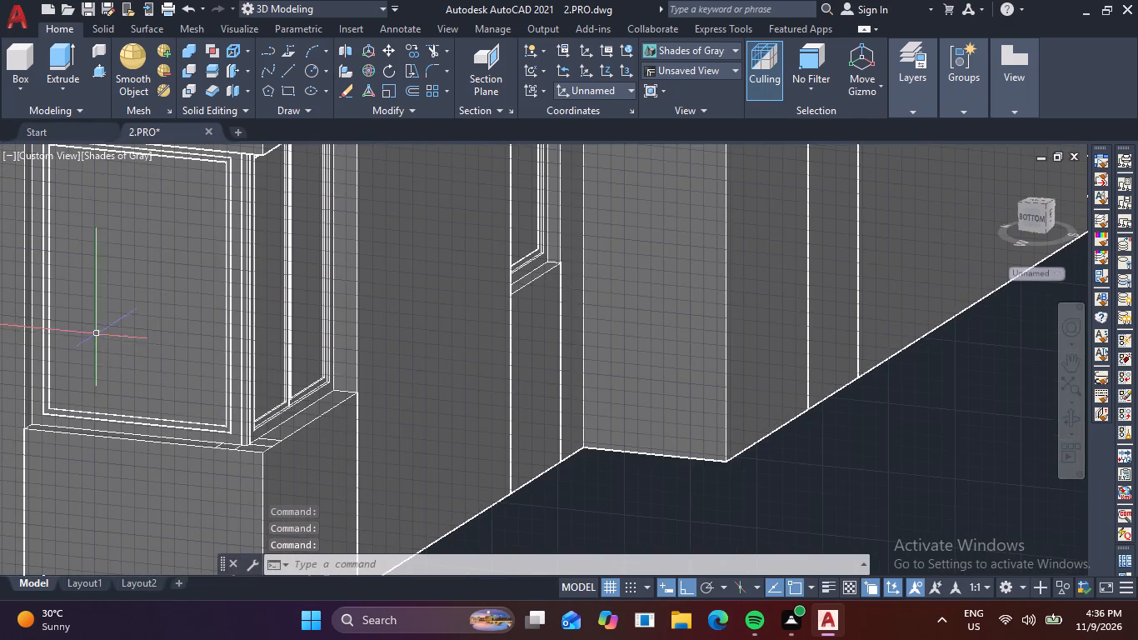
click(157, 341)
scroll(242, 303, up, 3)
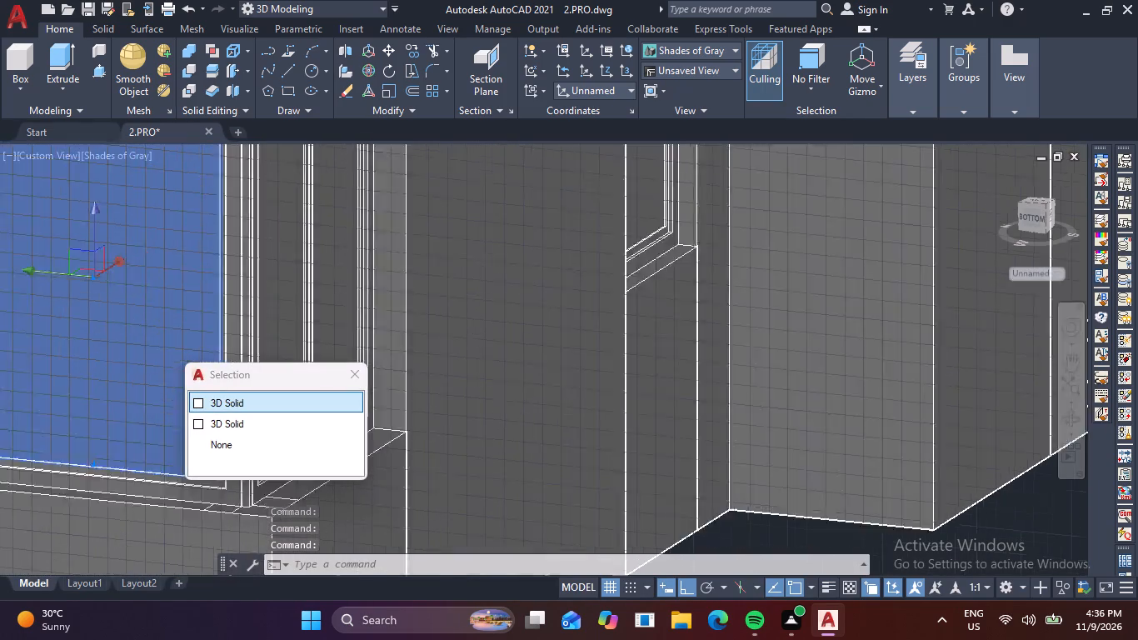
scroll(242, 297, up, 1)
click(205, 297)
click(229, 301)
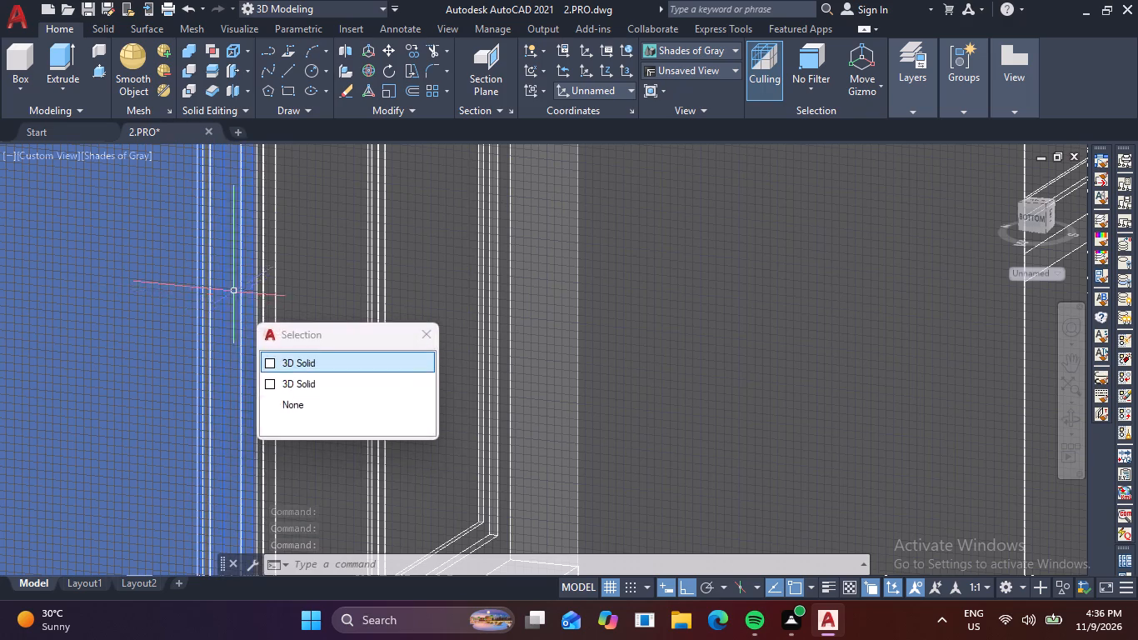
scroll(225, 294, down, 2)
middle_drag(222, 307, 112, 254)
middle_drag(151, 442, 91, 372)
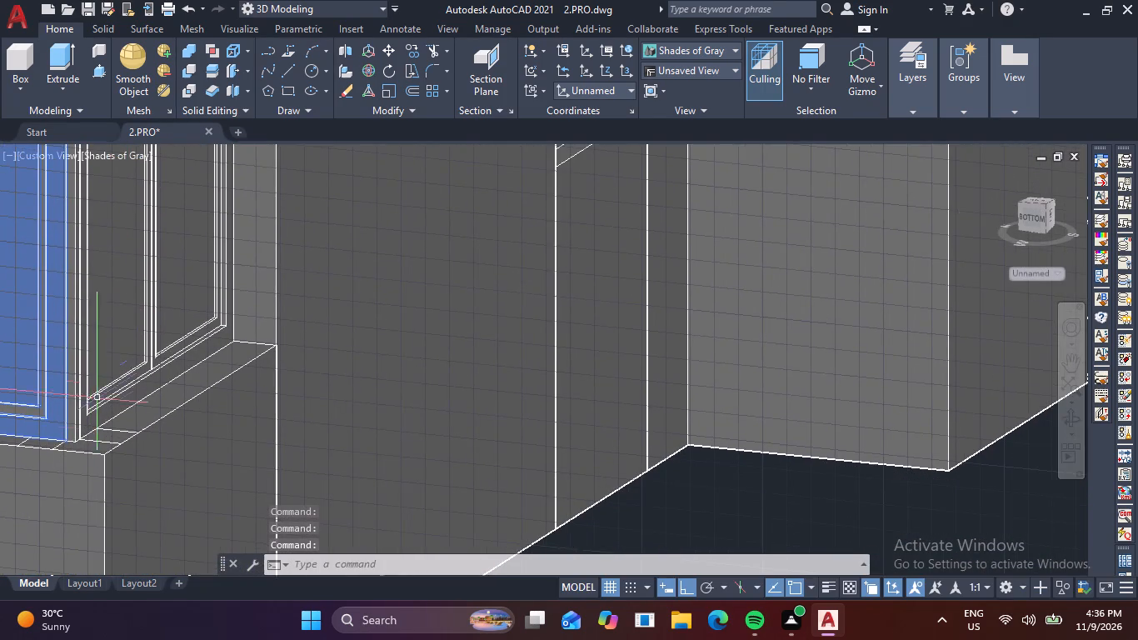
scroll(104, 452, up, 4)
middle_drag(22, 411, 66, 444)
scroll(67, 444, up, 4)
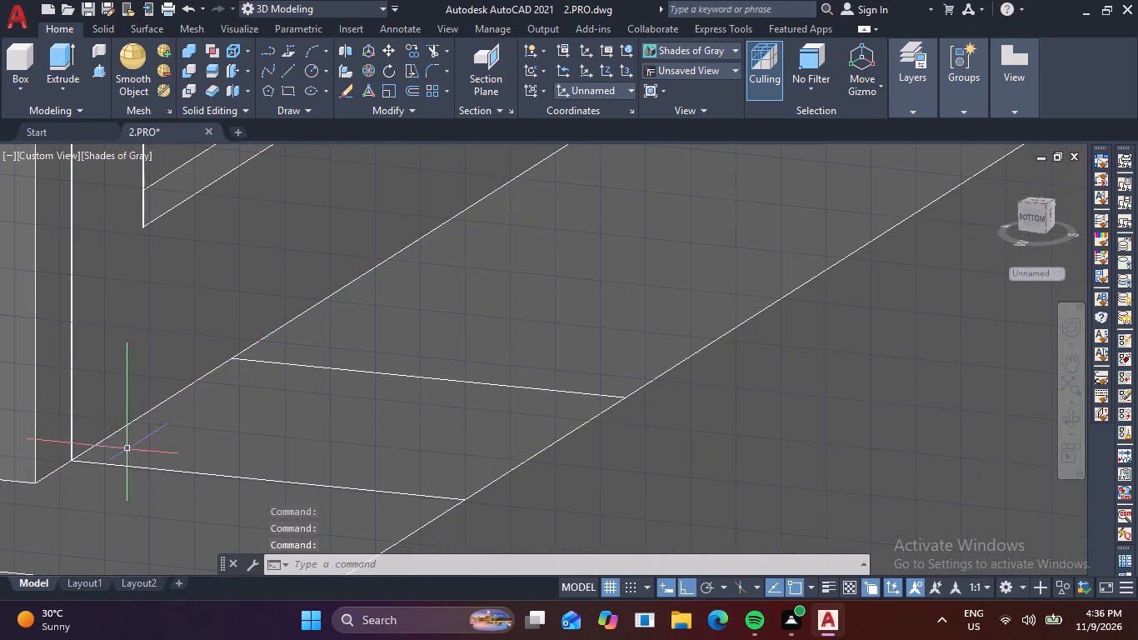
key(m)
key(space)
scroll(79, 474, up, 1)
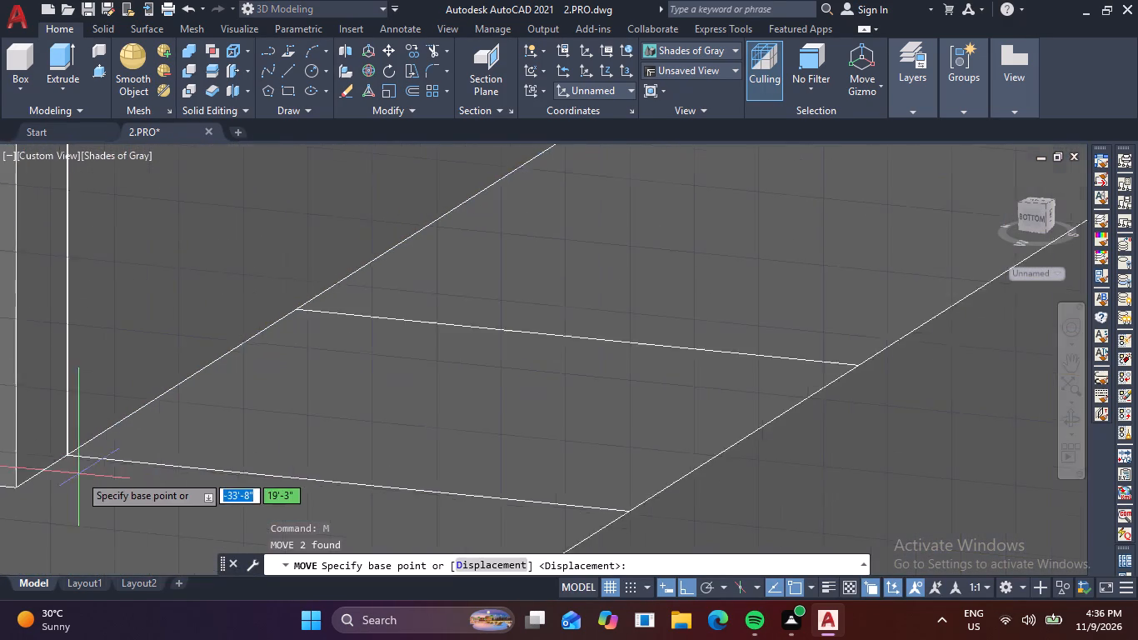
scroll(79, 474, up, 2)
click(55, 436)
scroll(32, 312, down, 4)
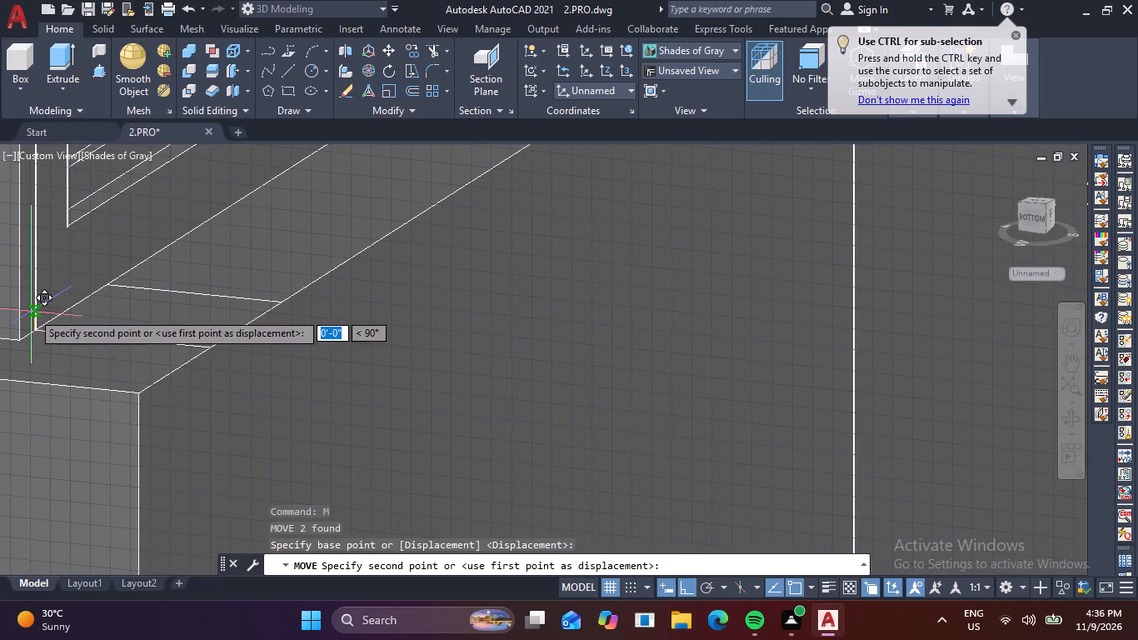
scroll(32, 311, down, 1)
middle_drag(39, 329, 89, 526)
scroll(63, 386, down, 5)
middle_drag(66, 378, 97, 625)
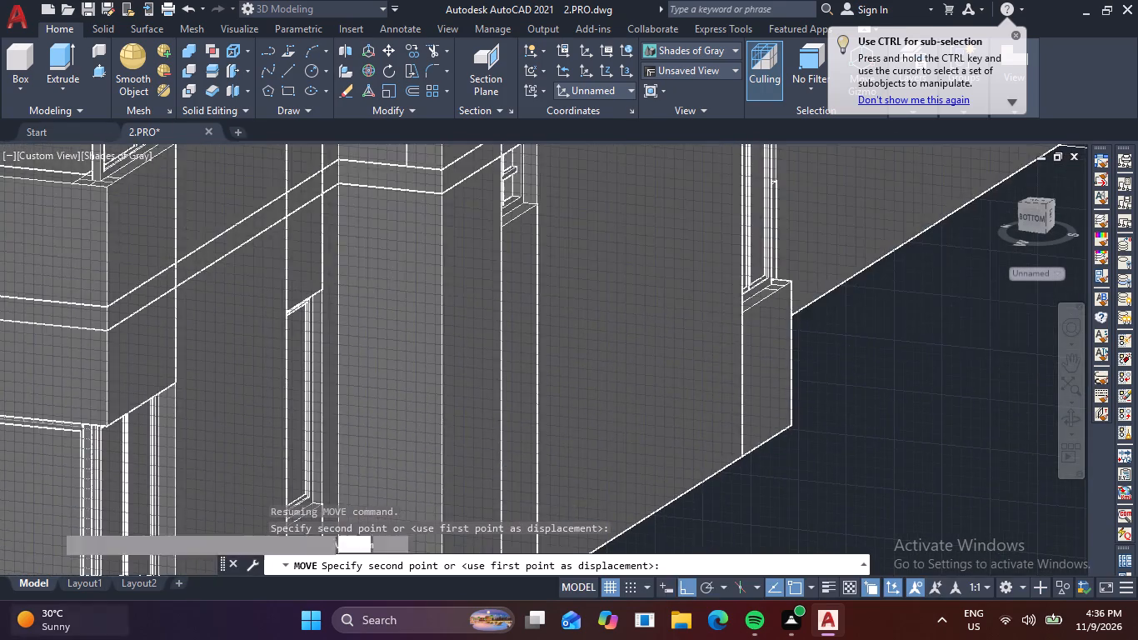
scroll(39, 387, down, 2)
scroll(42, 292, up, 4)
scroll(126, 338, up, 4)
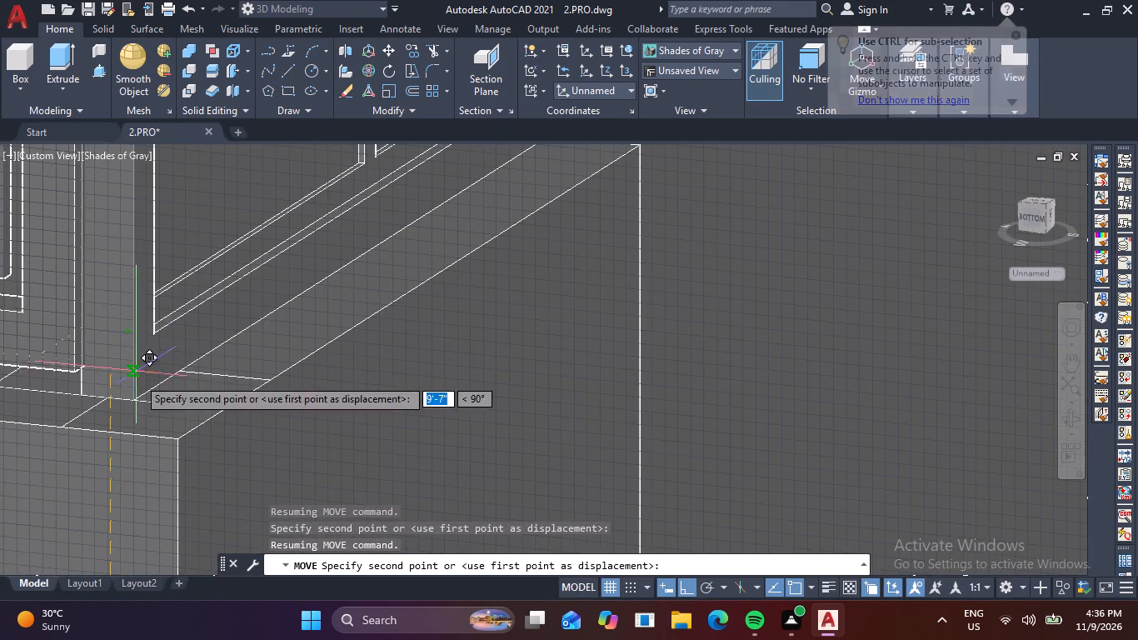
click(133, 405)
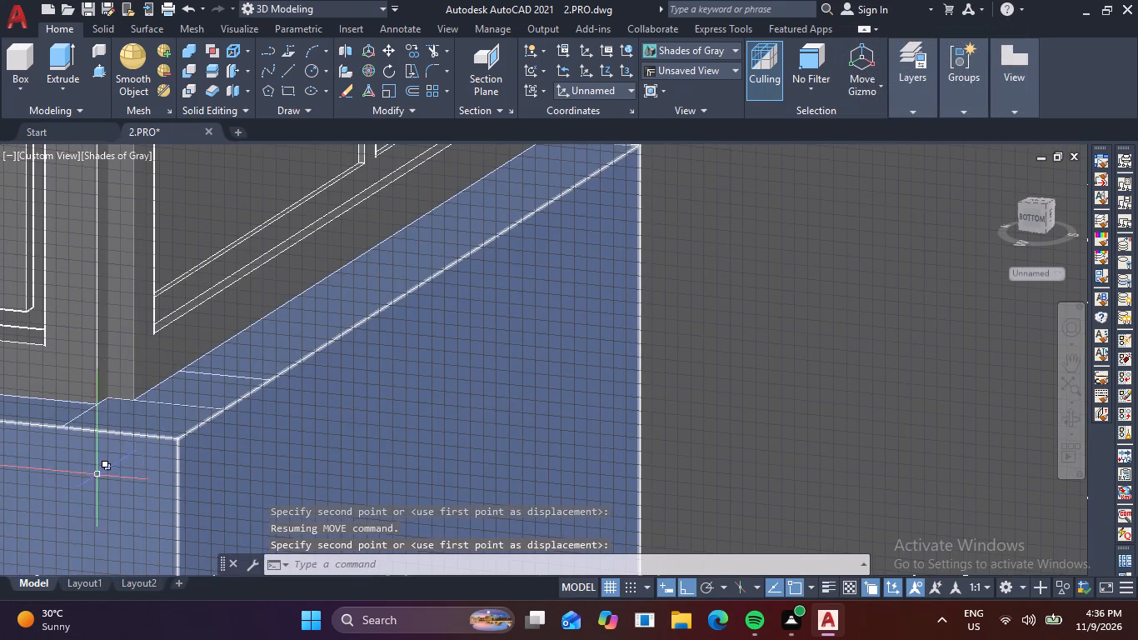
Examine how the moved window fits the upper-floor corner opening, especially along its top edge and beside the corner.
scroll(93, 470, down, 5)
middle_drag(123, 383, 122, 383)
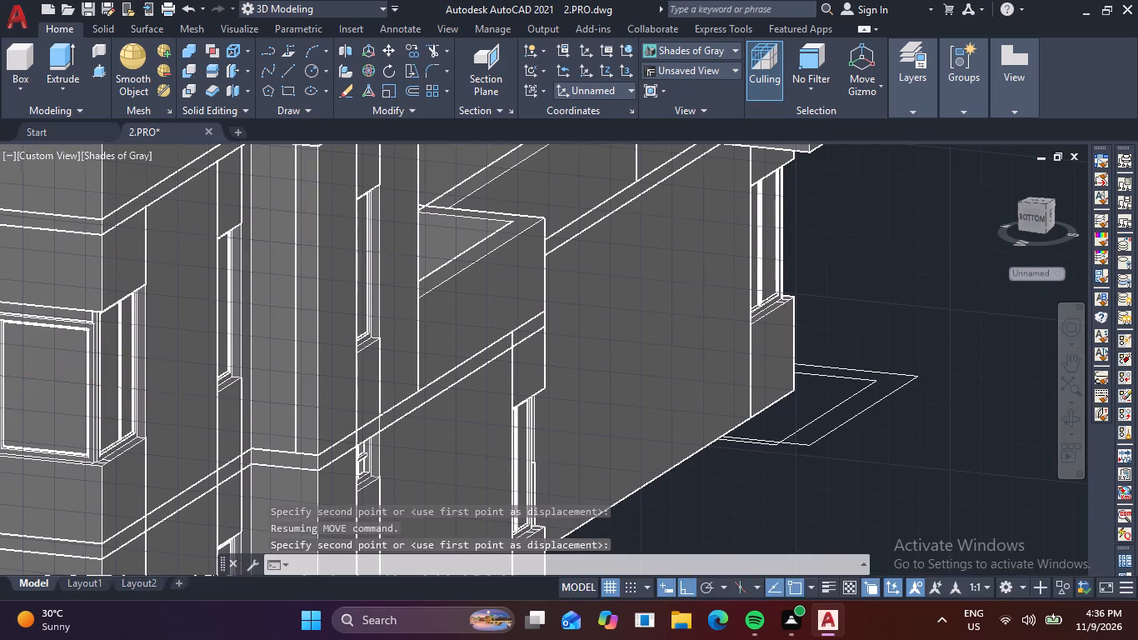
middle_drag(122, 383, 147, 333)
shift+middle_drag(86, 374, 109, 347)
middle_drag(115, 340, 113, 377)
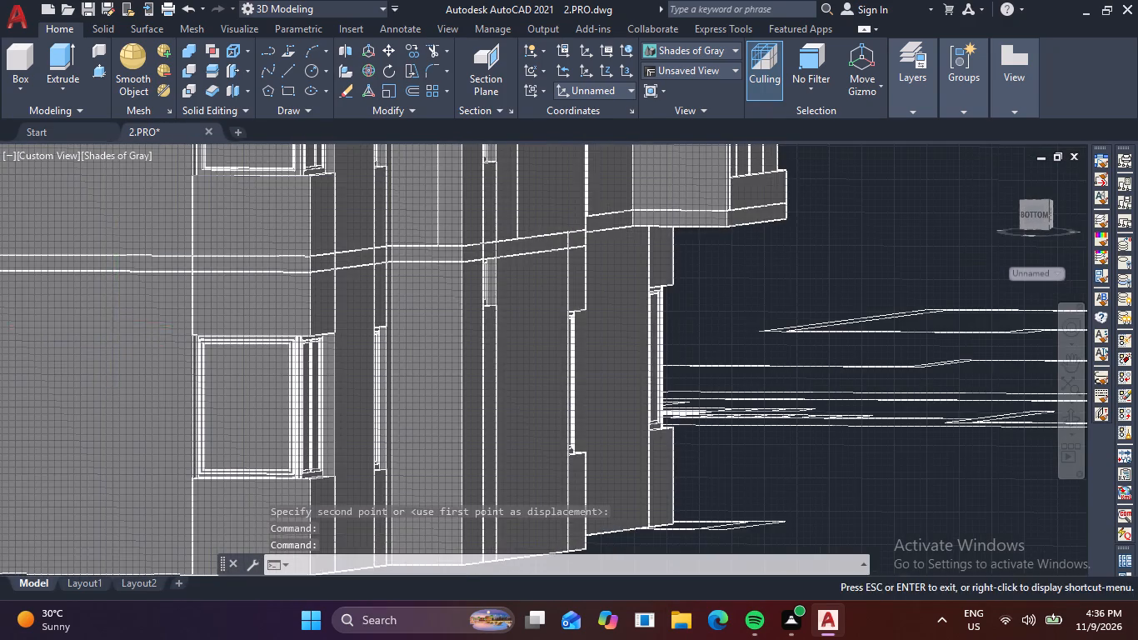
middle_drag(113, 377, 58, 527)
scroll(185, 219, up, 3)
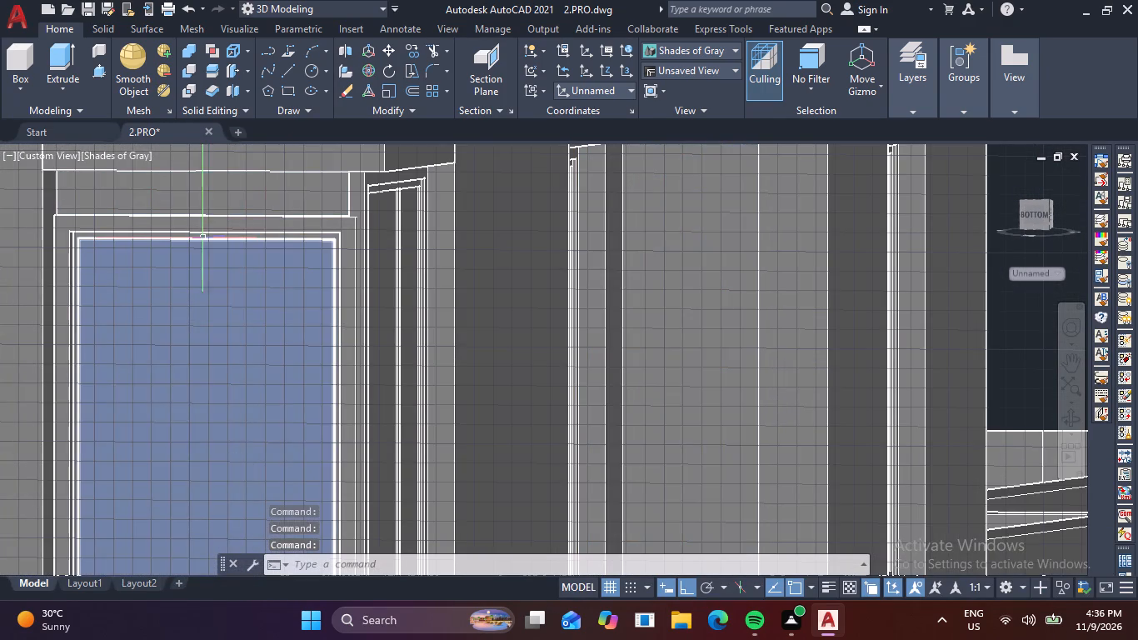
shift+middle_drag(119, 240, 147, 259)
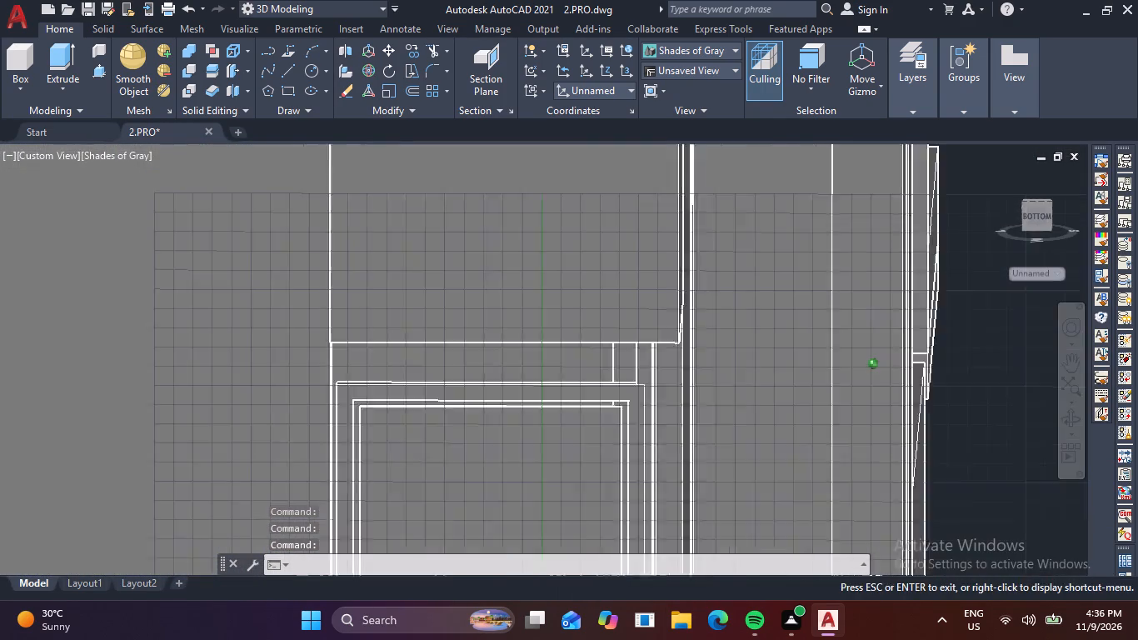
shift+middle_drag(147, 259, 152, 262)
middle_drag(160, 272, 0, 155)
scroll(76, 199, down, 1)
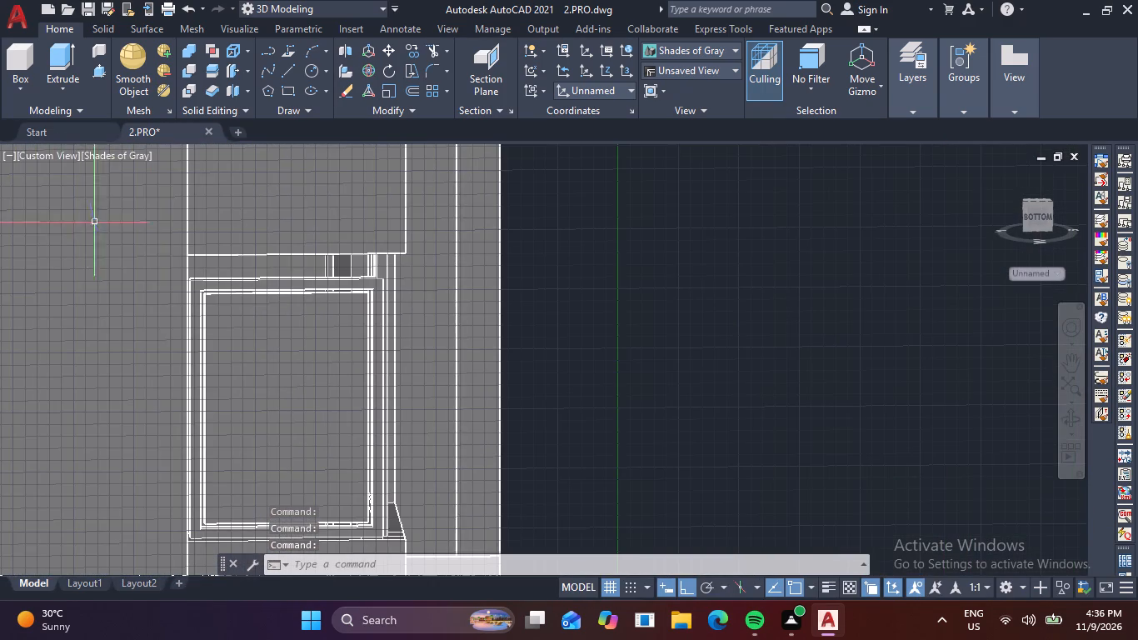
shift+scroll(348, 292, up, 4)
shift+middle_drag(251, 326, 246, 327)
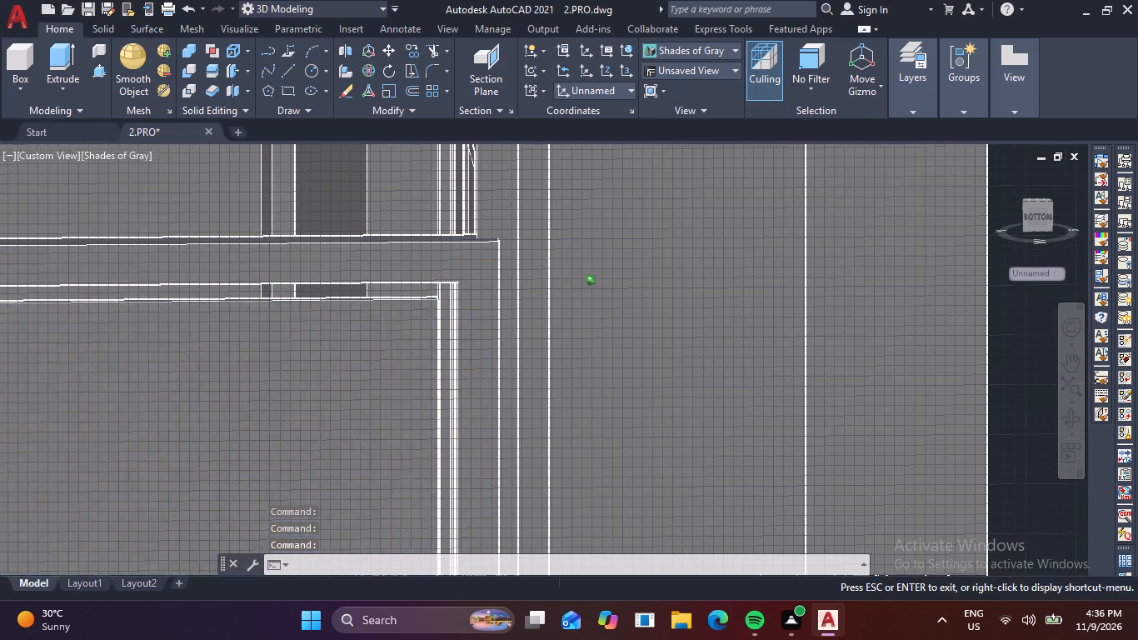
shift+middle_drag(246, 327, 217, 322)
scroll(211, 307, down, 3)
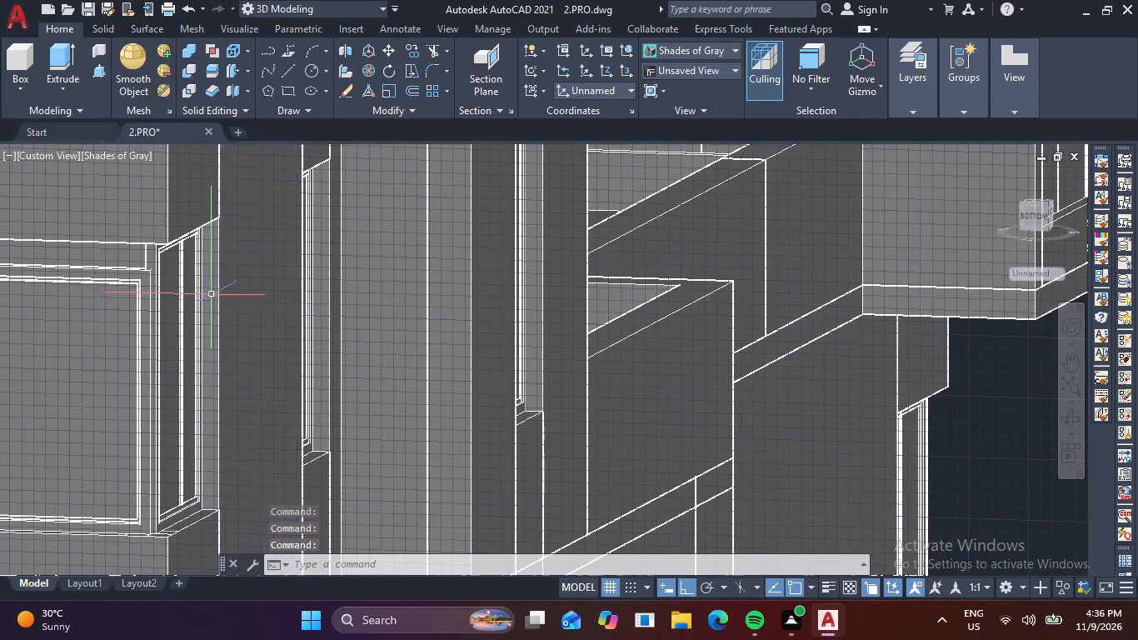
Undo back through the move that placed the ground-floor window's frame and glass in the upper-floor corner opening.
key(ctrl+z)
key(ctrl+z)
key(ctrl+z)
key(ctrl+z)
key(ctrl+z)
key(ctrl+z)
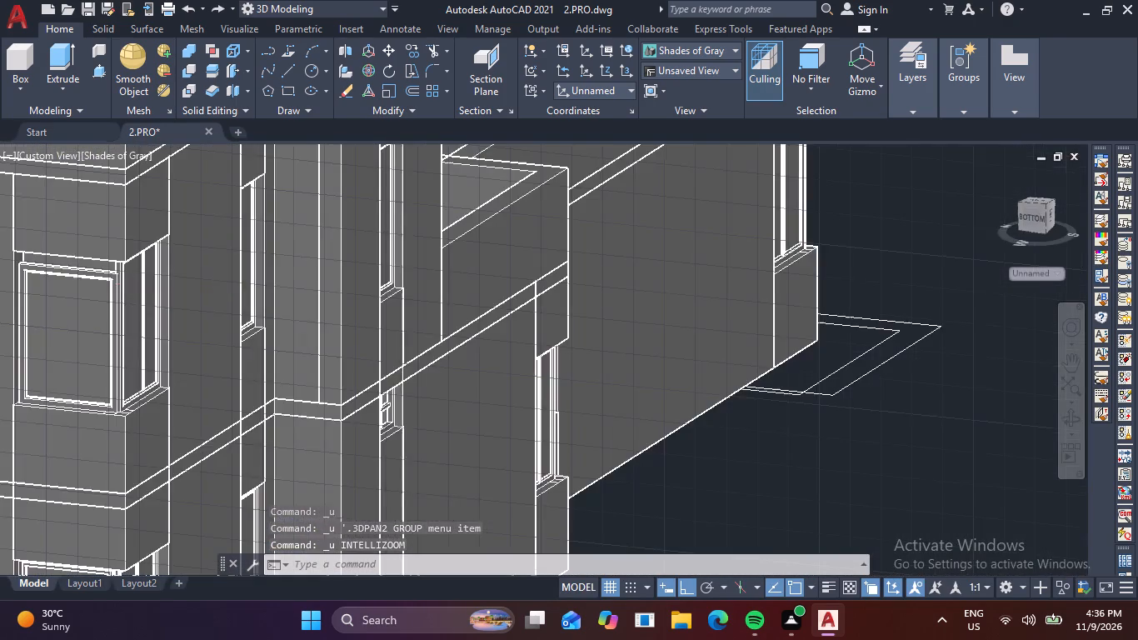
key(ctrl+z)
key(ctrl+z)
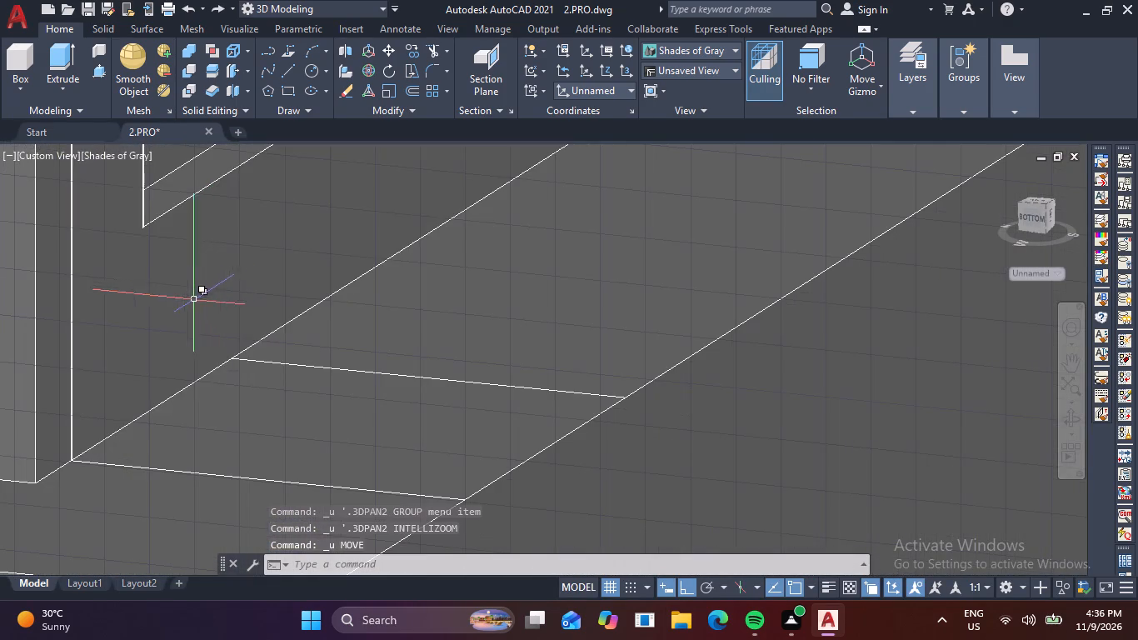
Draw a rectangle across the front face of the upper-floor corner opening, from its top wall corner to the sill's outer edge beside the post.
scroll(189, 305, down, 11)
middle_drag(163, 304, 141, 457)
scroll(125, 196, up, 1)
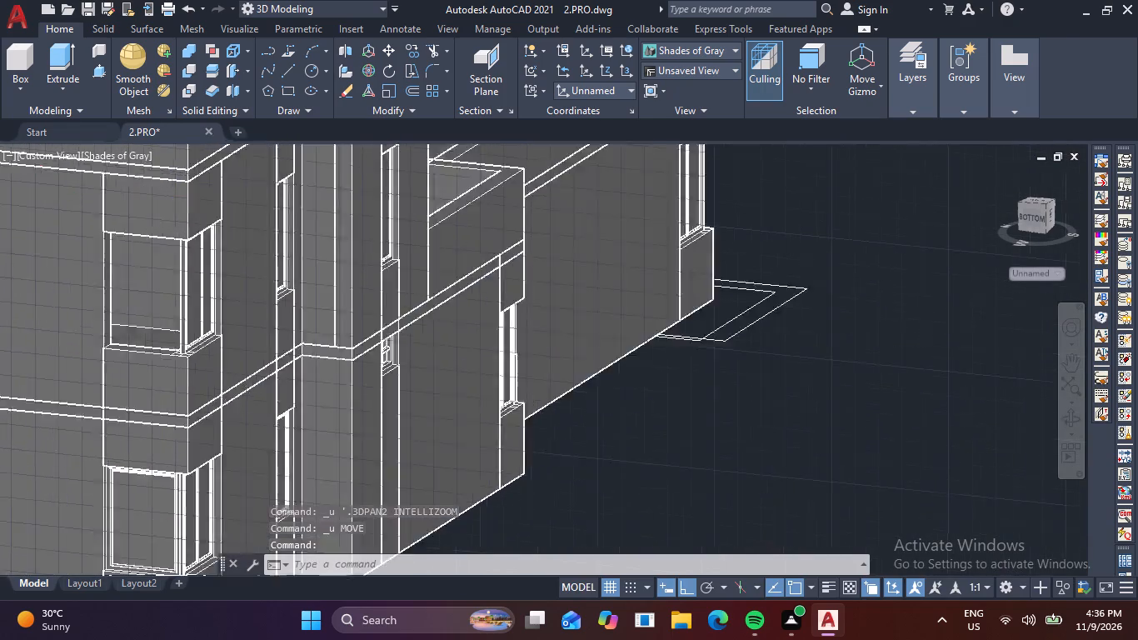
scroll(125, 196, up, 3)
middle_drag(175, 312, 97, 178)
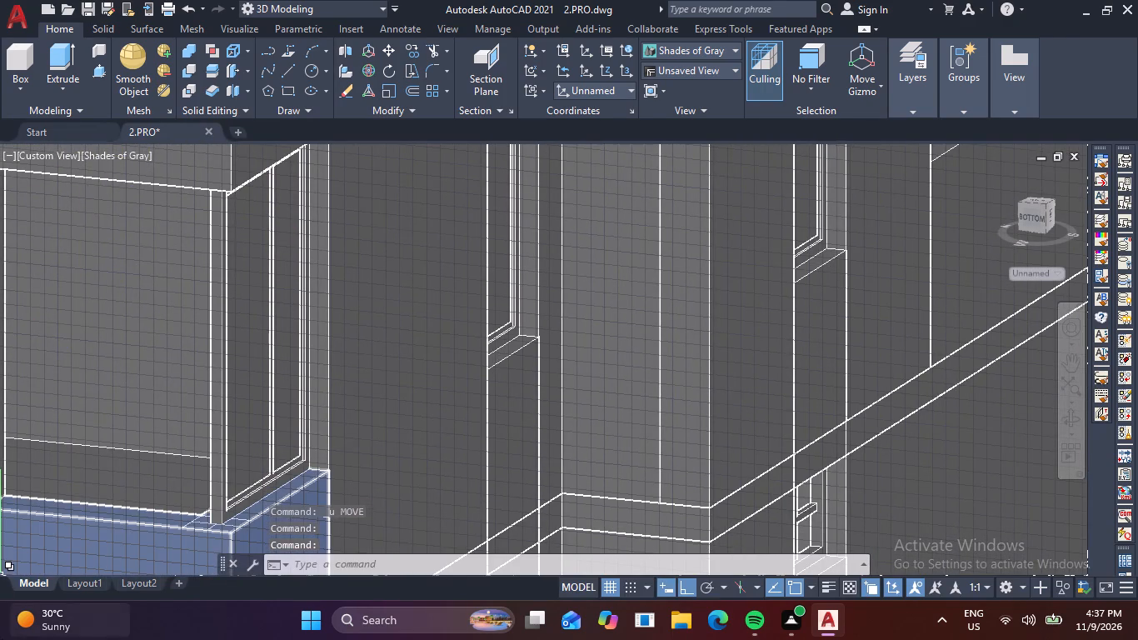
key(Escape)
key(Escape)
shift+middle_drag(17, 580, 29, 582)
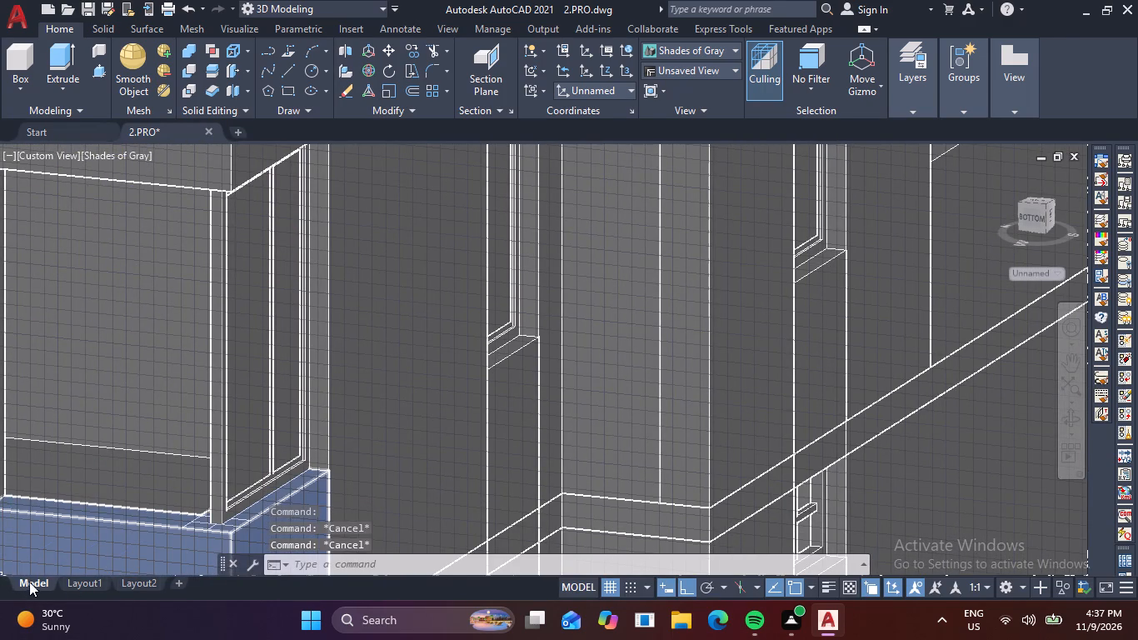
shift+middle_drag(29, 582, 87, 582)
shift+middle_drag(9, 502, 77, 502)
scroll(78, 499, down, 1)
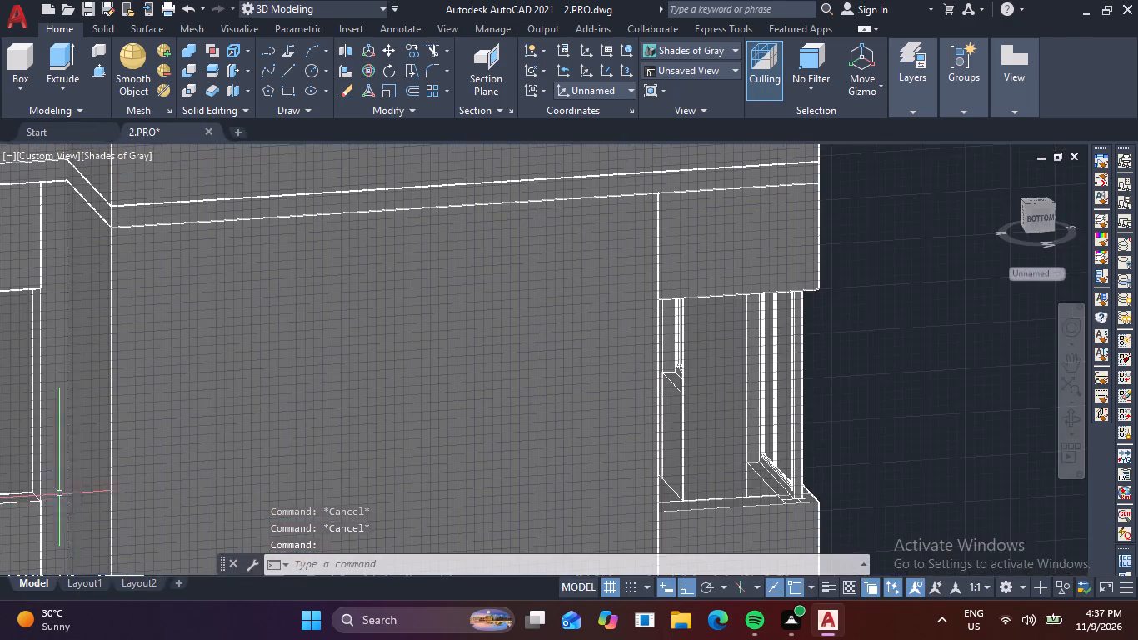
middle_drag(53, 494, 0, 468)
shift+middle_drag(198, 487, 149, 483)
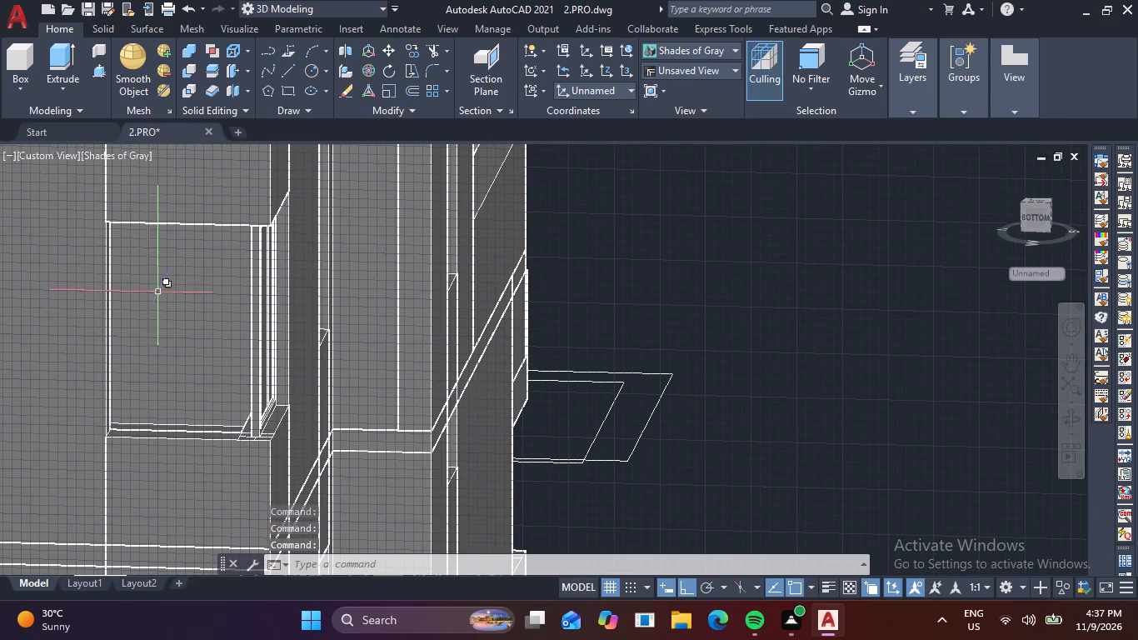
click(281, 89)
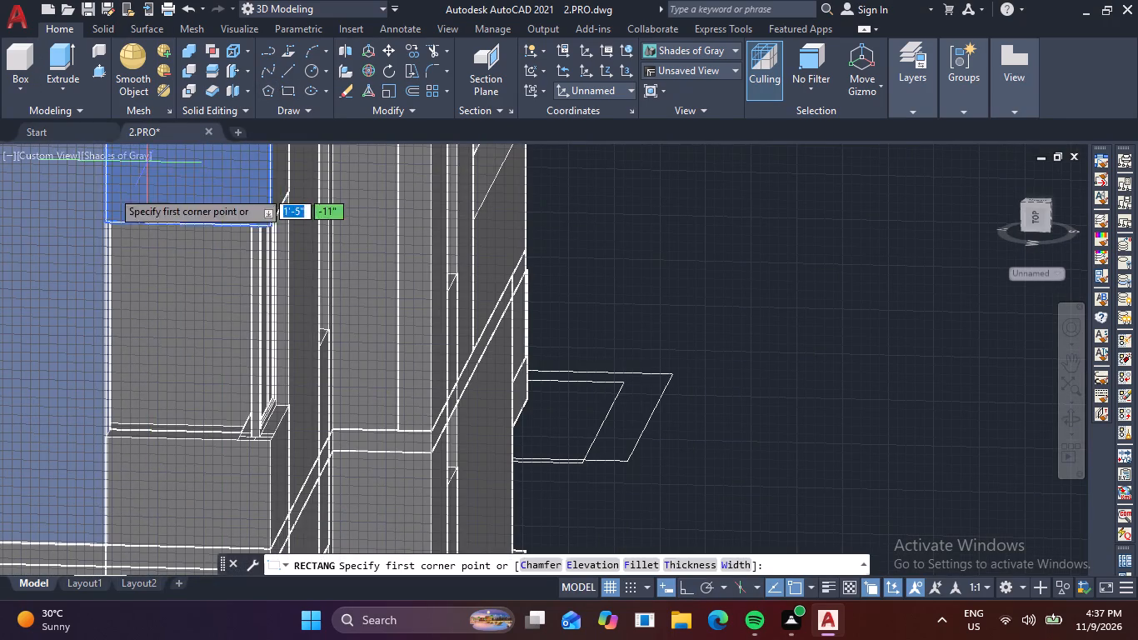
scroll(103, 205, up, 3)
click(112, 251)
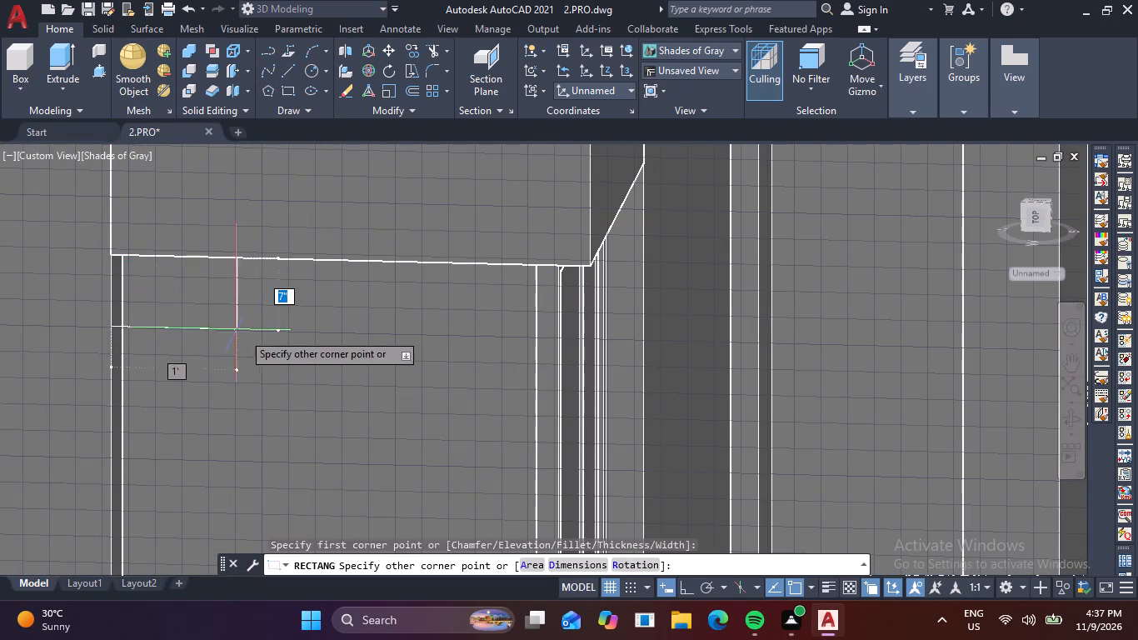
scroll(249, 337, down, 3)
middle_drag(252, 348, 122, 225)
scroll(198, 349, up, 6)
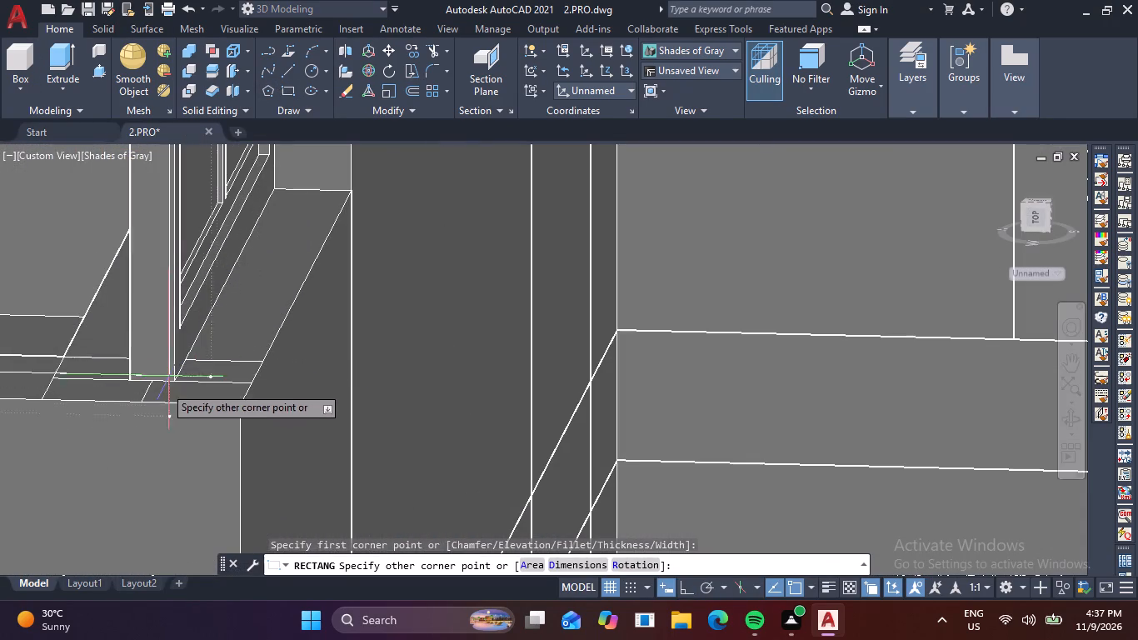
click(143, 404)
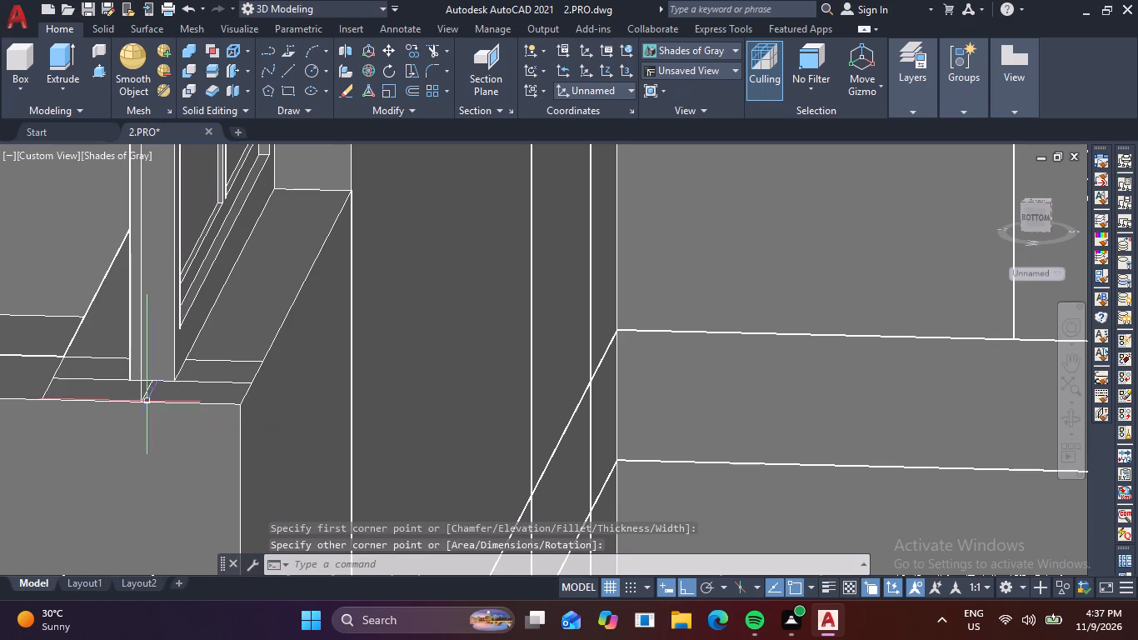
Move the new rectangle straight out from the facade along the axis perpendicular to it, into the empty space in front of the house.
click(141, 347)
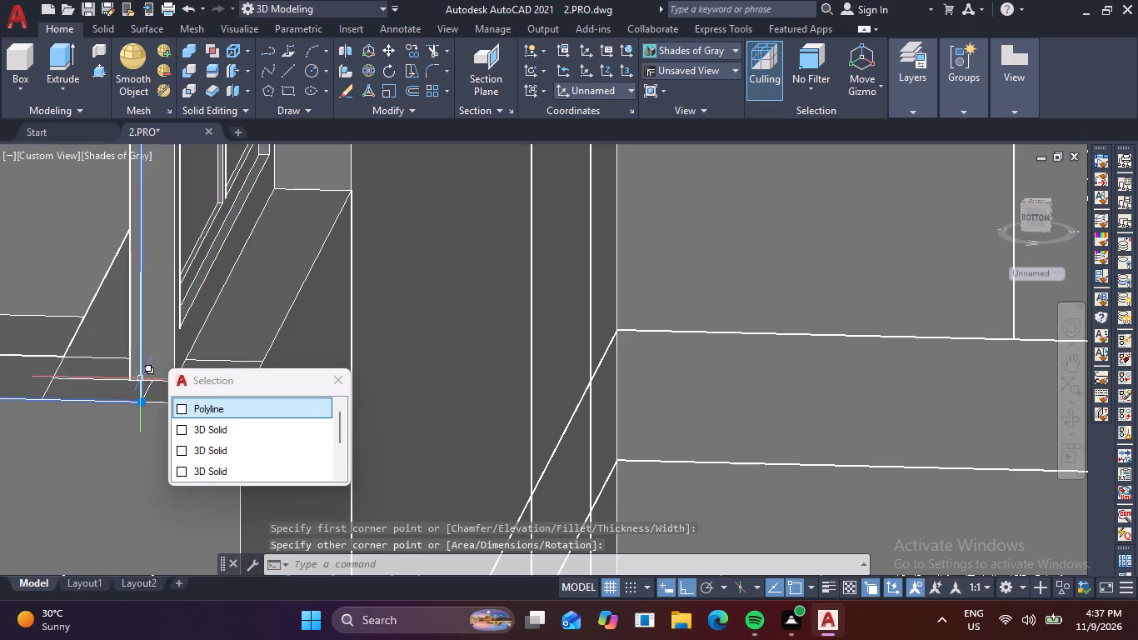
key(m)
key(space)
middle_drag(97, 347, 262, 401)
scroll(181, 368, down, 1)
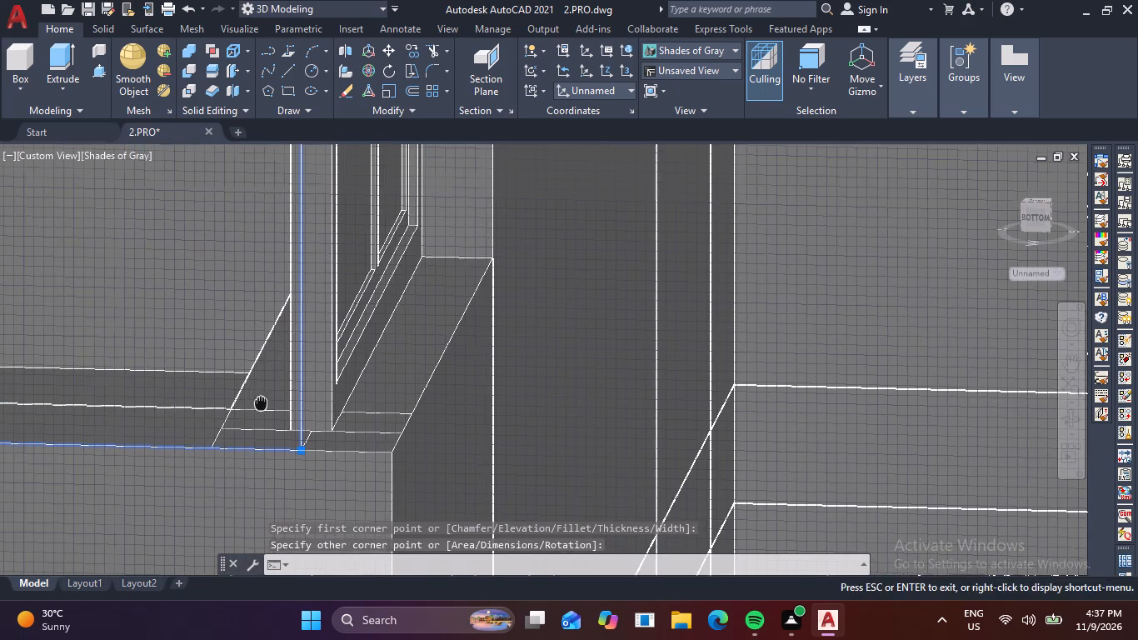
scroll(234, 367, down, 1)
middle_drag(238, 376, 313, 465)
scroll(238, 389, down, 2)
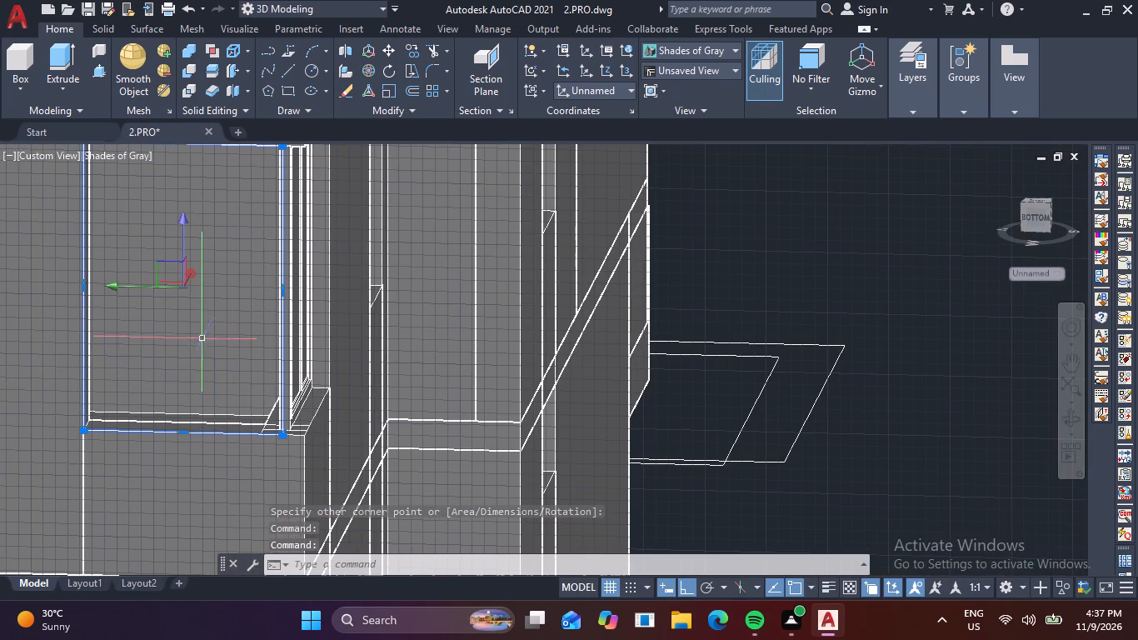
drag(196, 271, 183, 287)
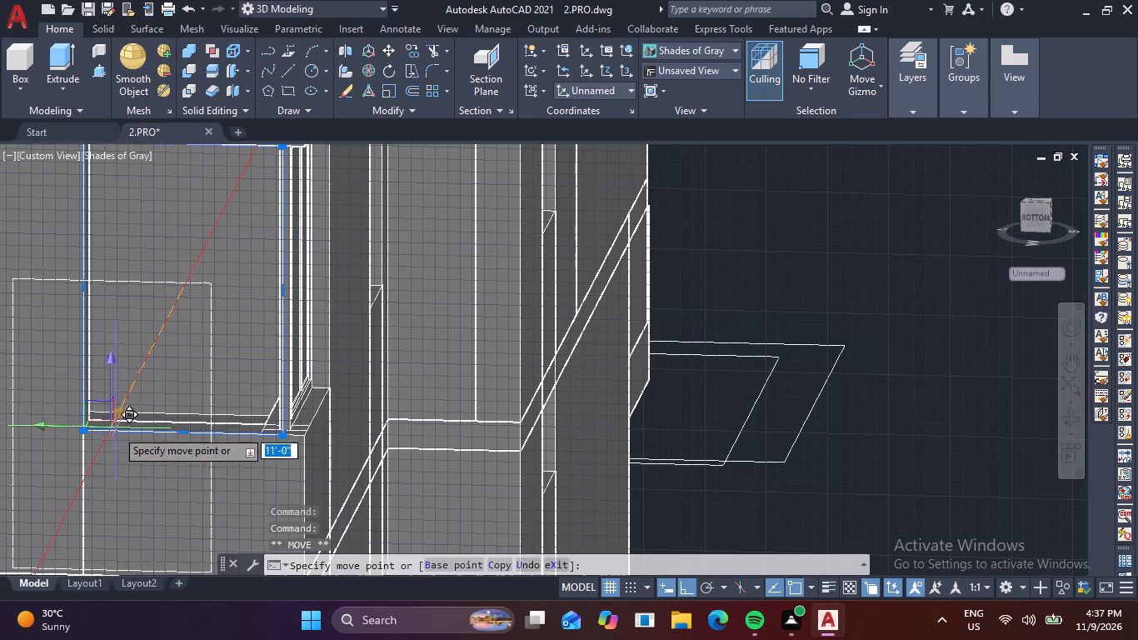
scroll(113, 435, down, 4)
middle_drag(112, 445, 286, 278)
scroll(254, 316, down, 2)
middle_drag(227, 440, 270, 383)
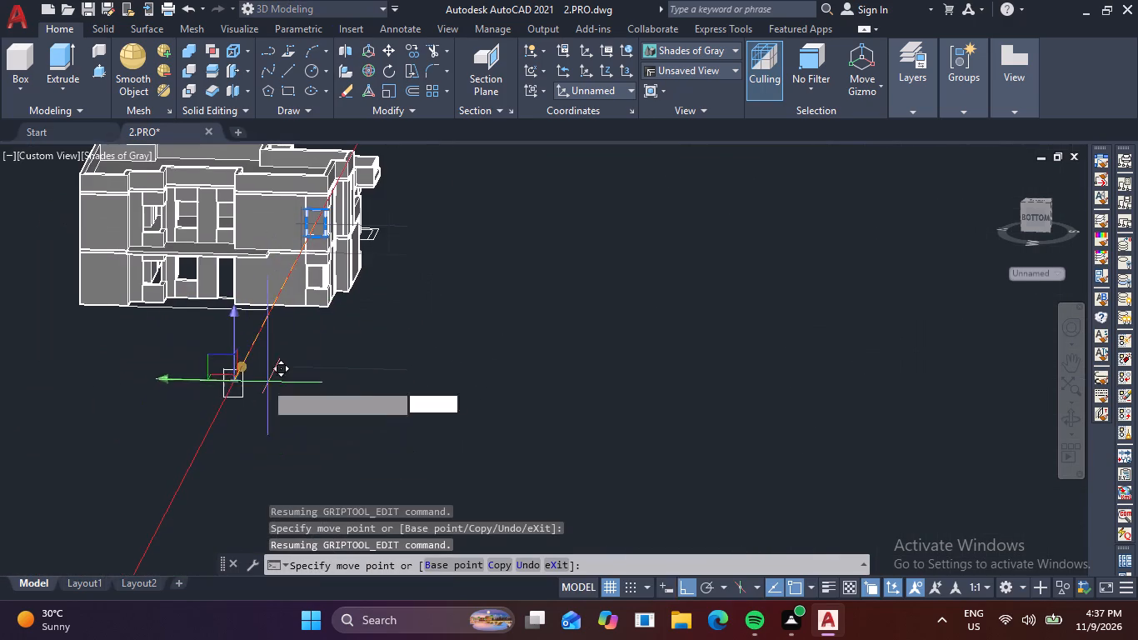
scroll(235, 396, up, 7)
click(234, 382)
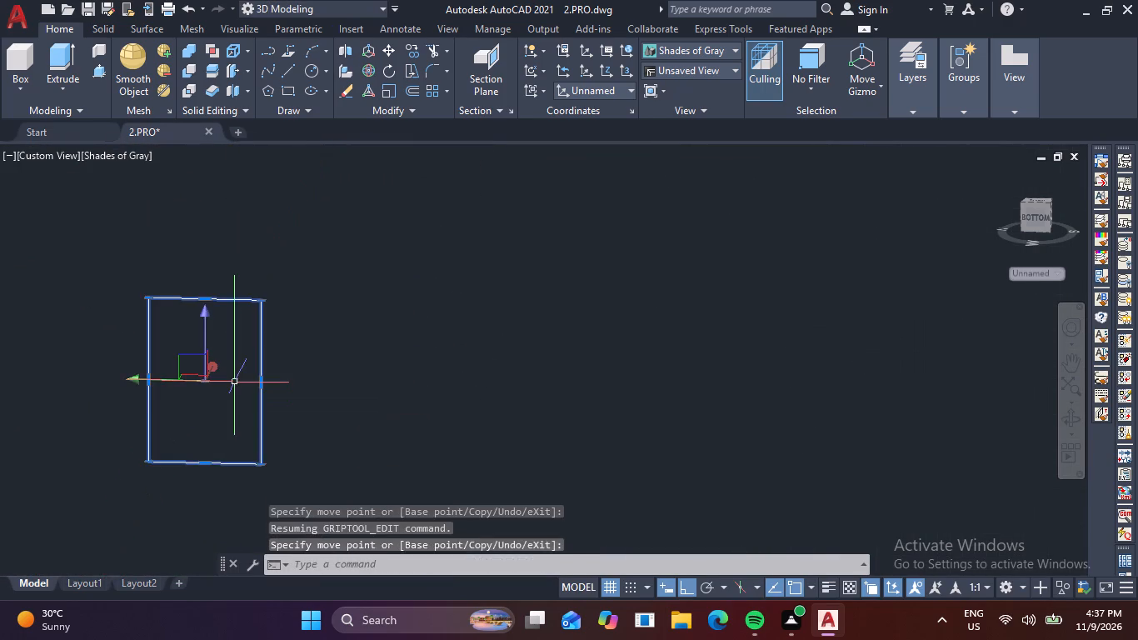
key(Escape)
key(grave)
key(Escape)
Offset the moved rectangle 2 inches inward.
scroll(264, 342, up, 2)
middle_drag(275, 342, 351, 314)
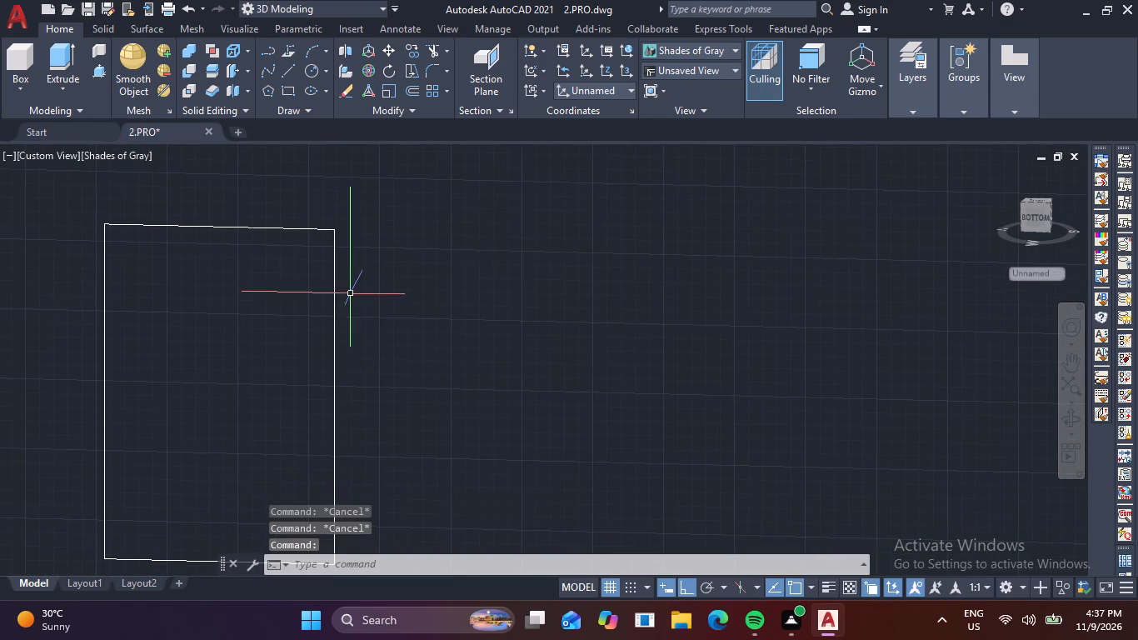
scroll(350, 292, down, 1)
middle_drag(341, 311, 356, 287)
key(o)
key(space)
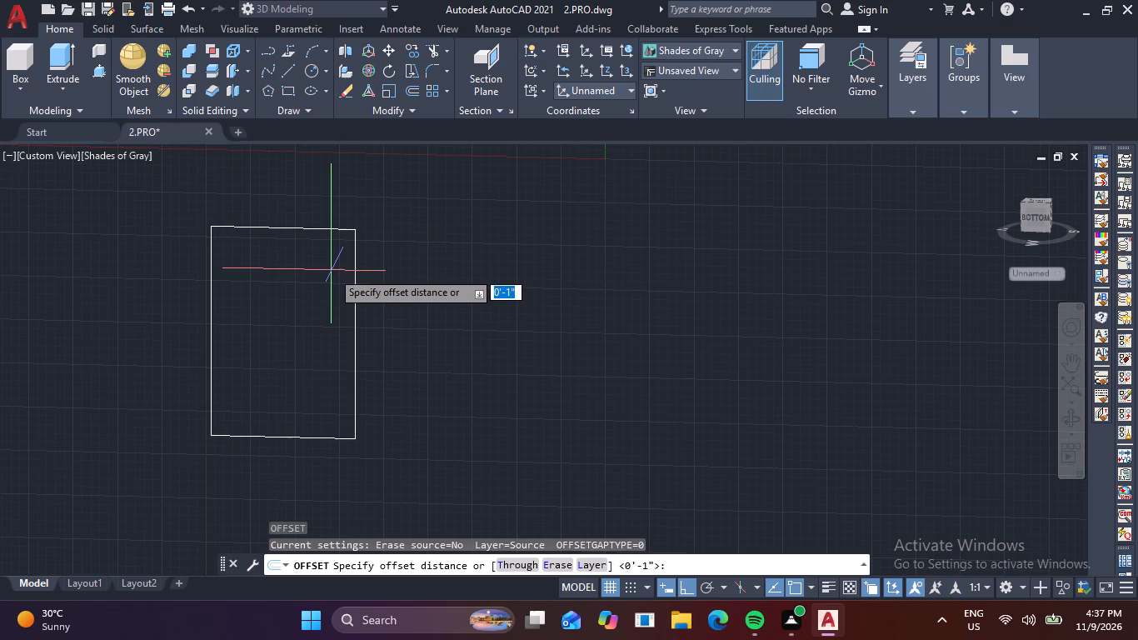
key(2)
key(space)
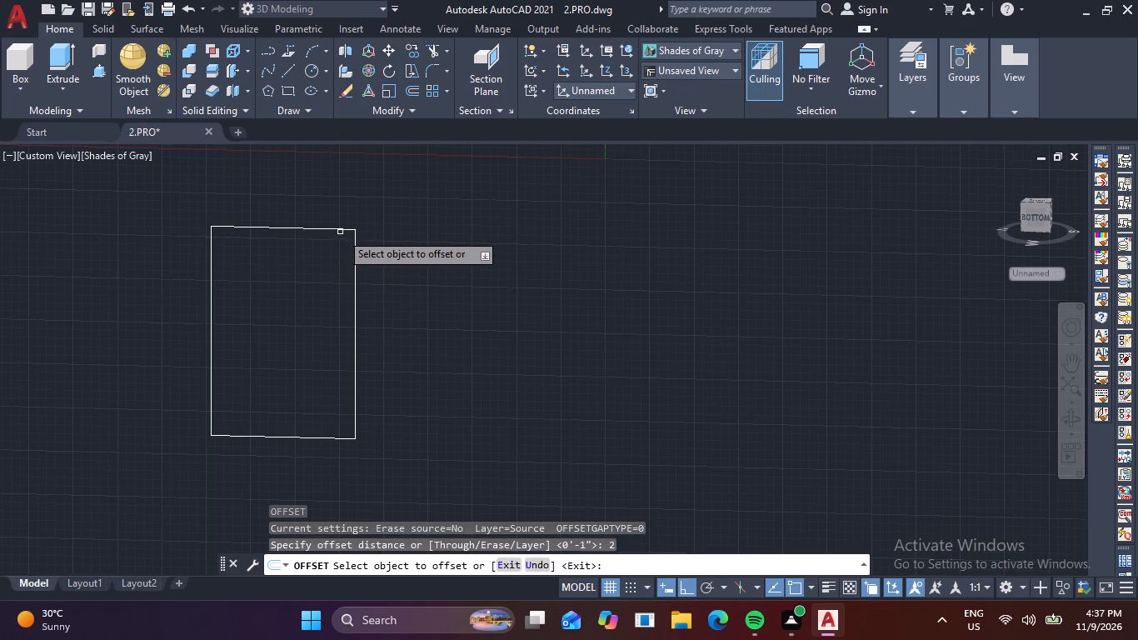
click(341, 230)
click(264, 316)
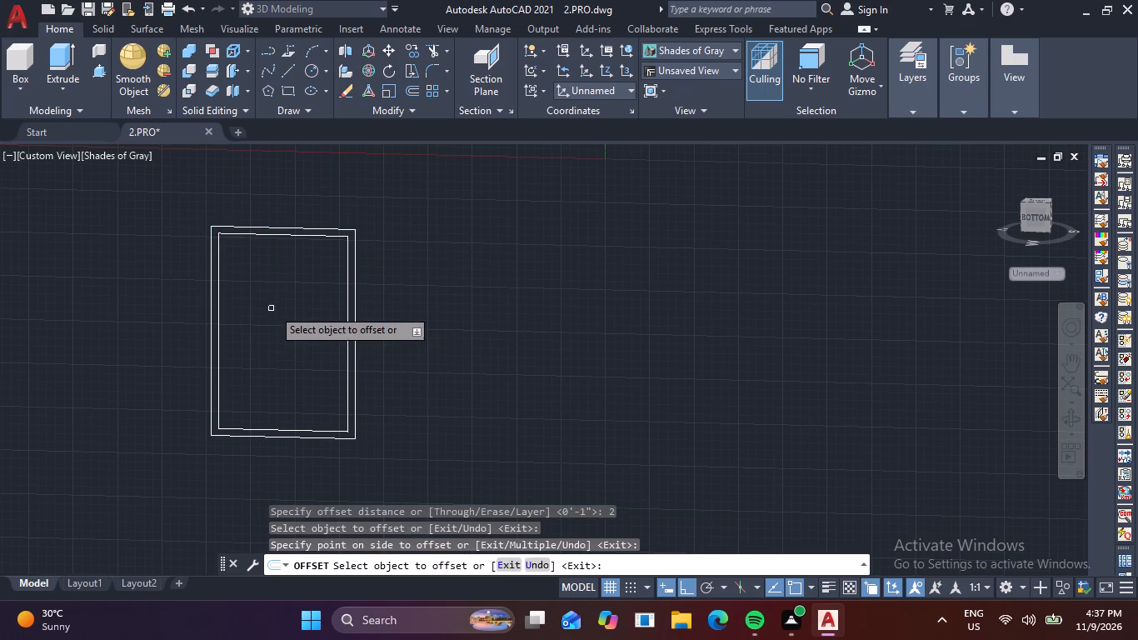
click(327, 237)
key(Escape)
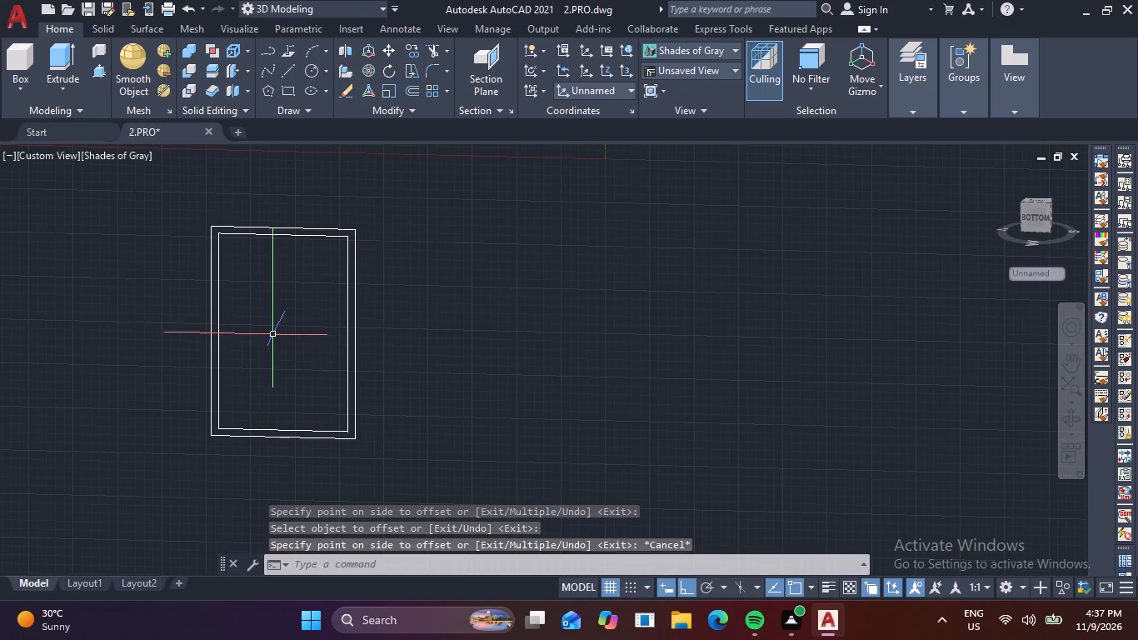
Offset the inner rectangle a further 1 inch inward.
key(space)
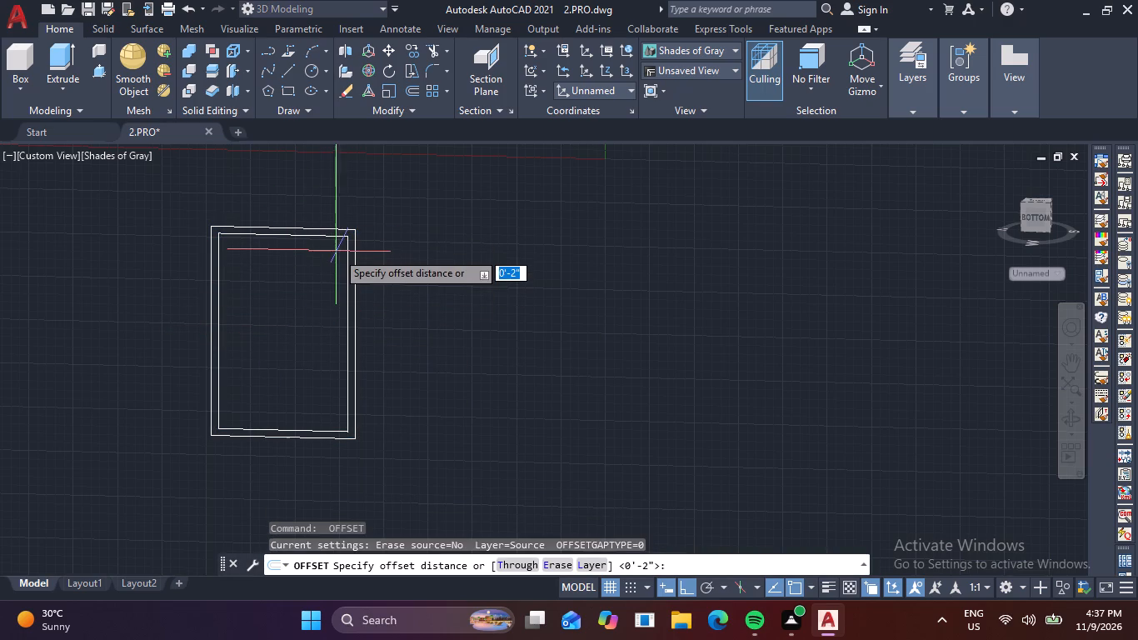
key(1)
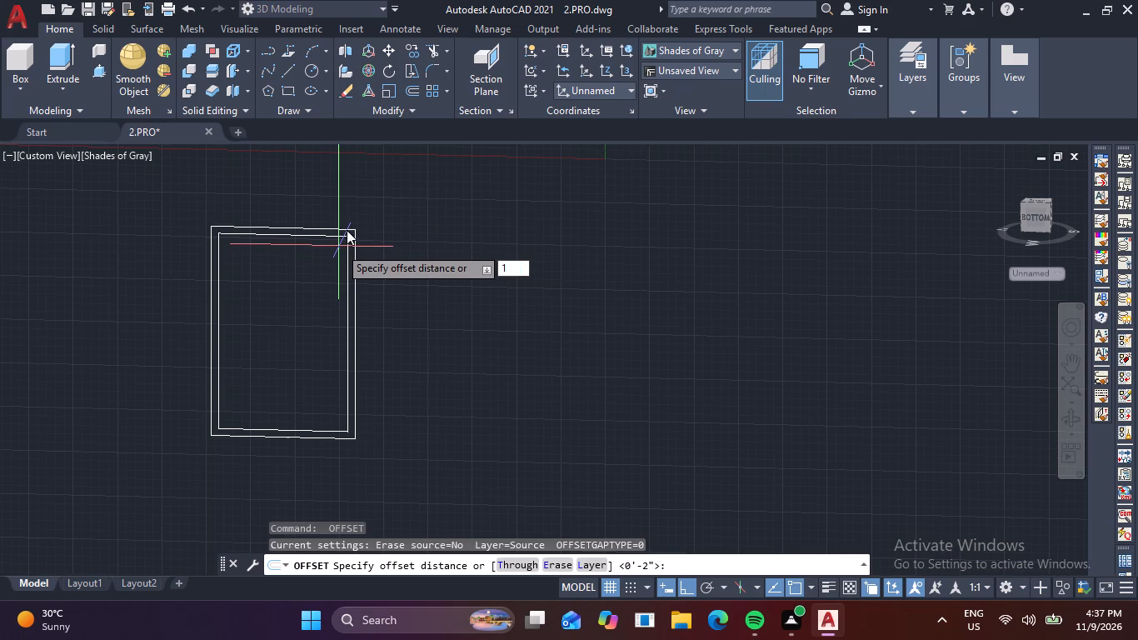
key(space)
click(345, 239)
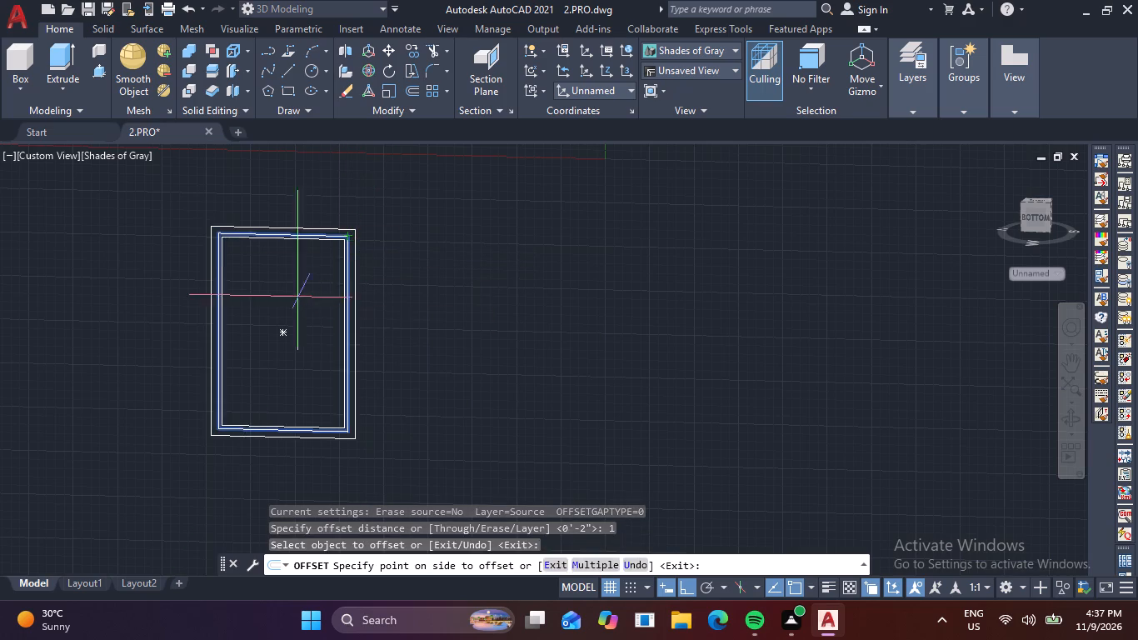
click(298, 297)
key(Escape)
key(Escape)
key(Escape)
Set a Z-axis UCS with its origin at the outer rectangle's top corner and positive Z running along its top edge.
scroll(348, 227, up, 3)
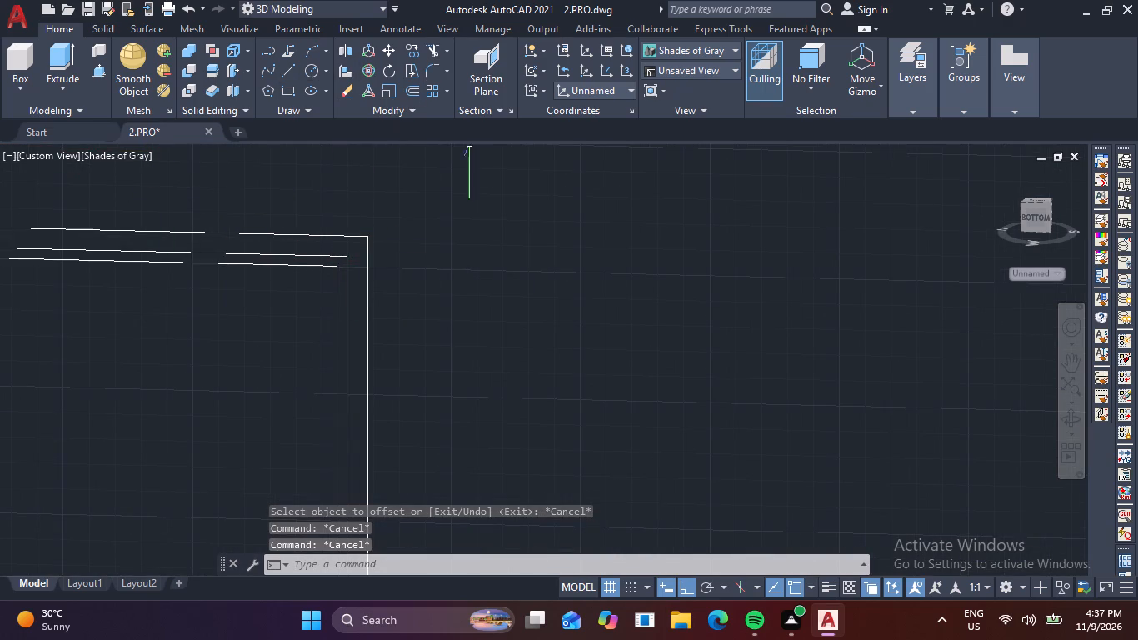
click(614, 72)
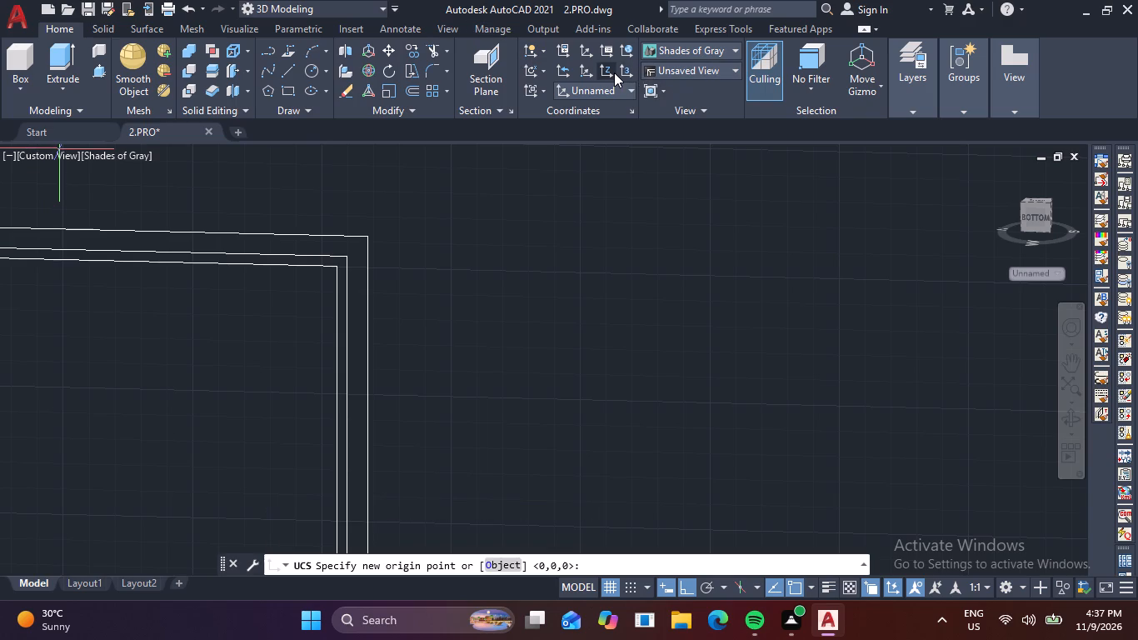
click(613, 75)
scroll(464, 224, down, 2)
middle_drag(452, 247, 548, 273)
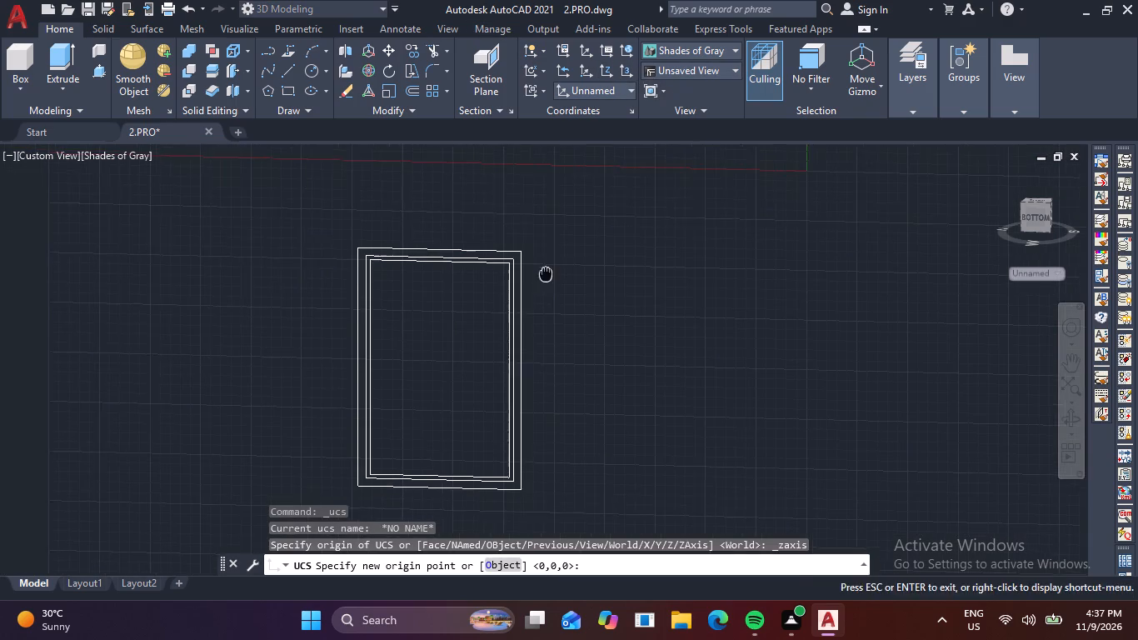
middle_drag(548, 273, 548, 274)
click(519, 253)
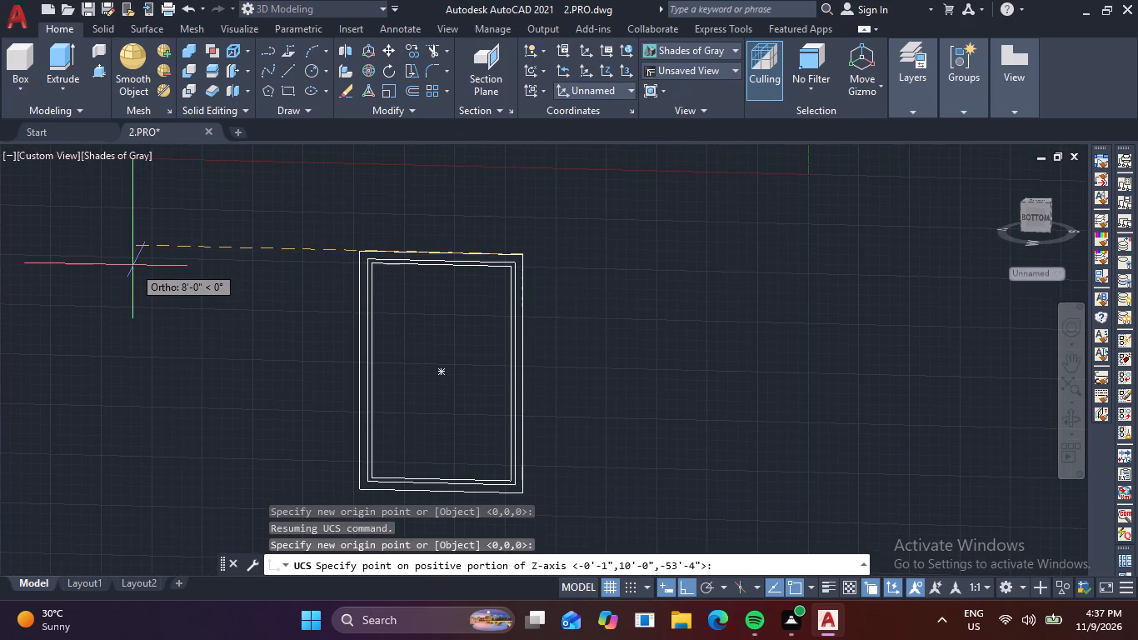
click(133, 266)
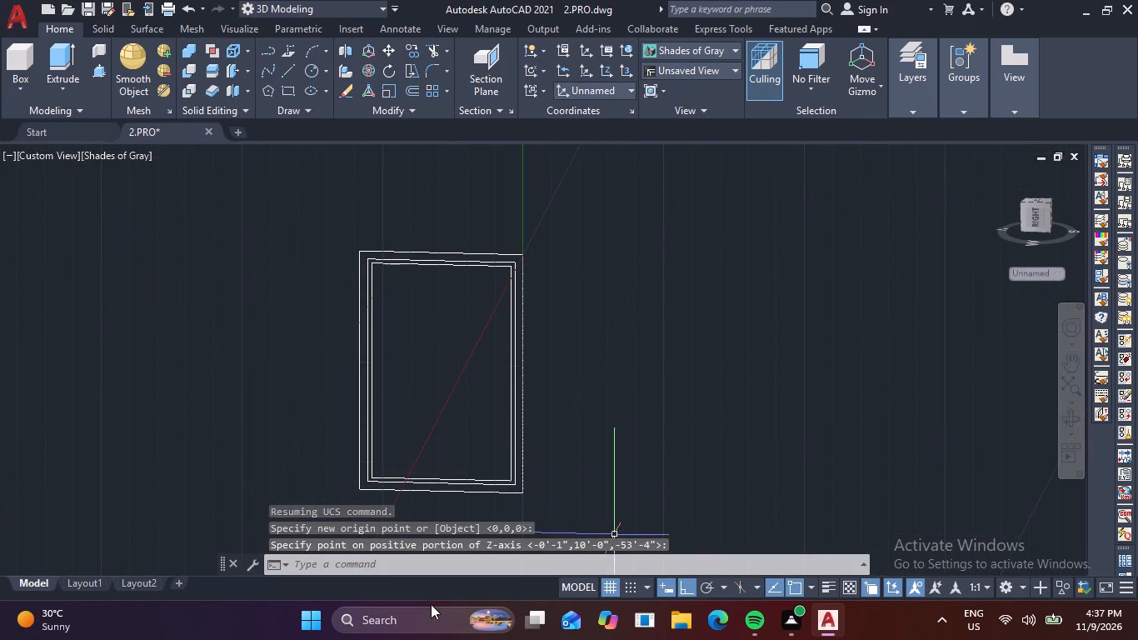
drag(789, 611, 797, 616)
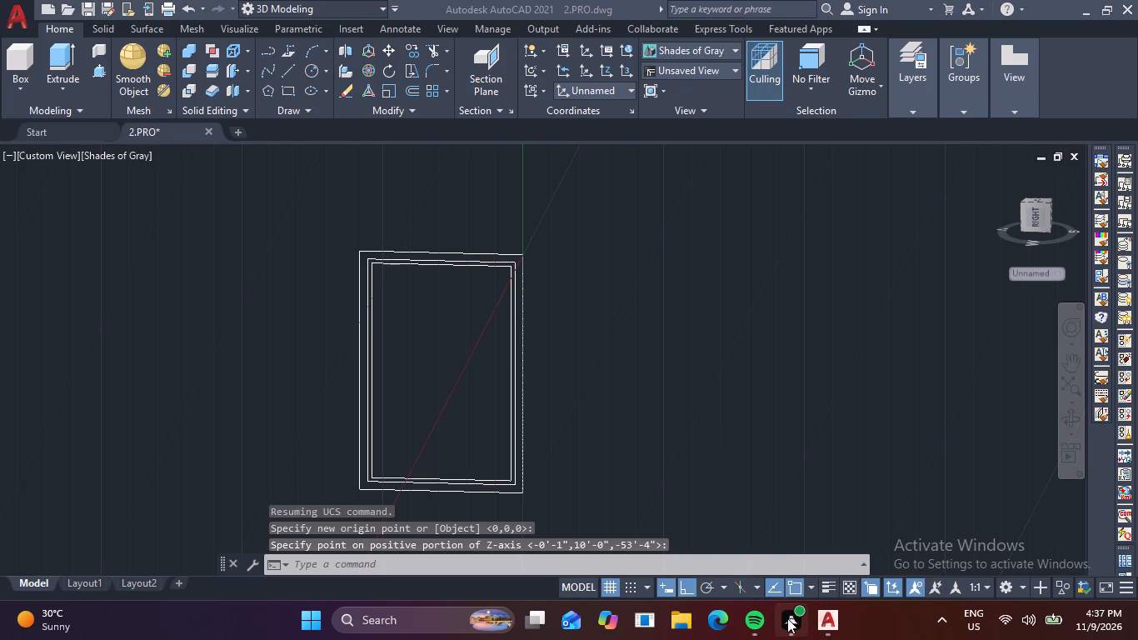
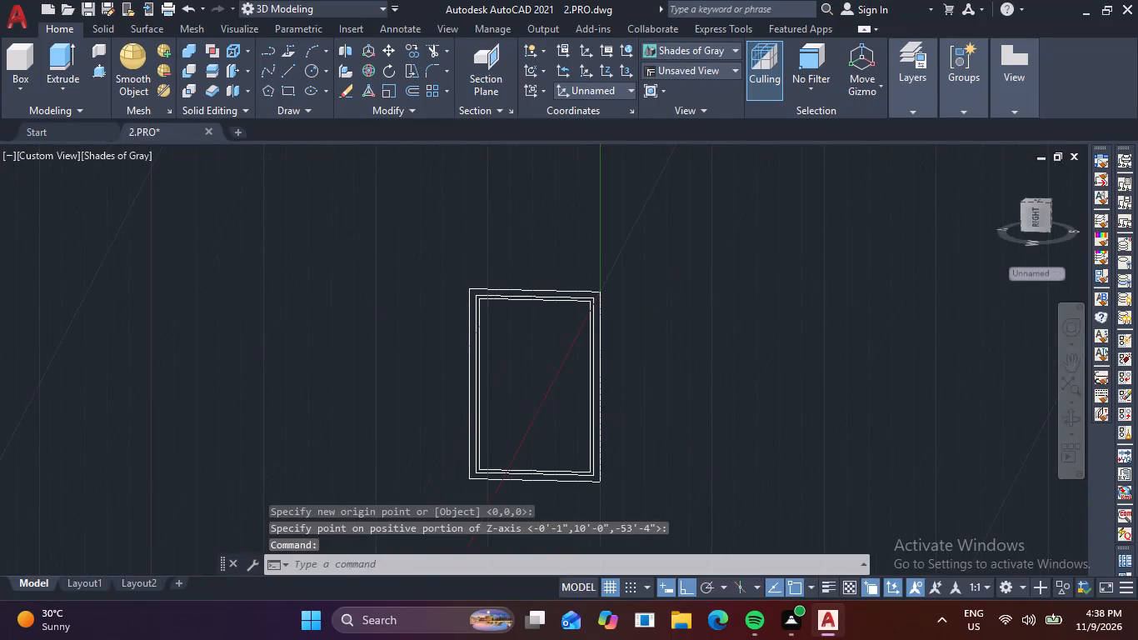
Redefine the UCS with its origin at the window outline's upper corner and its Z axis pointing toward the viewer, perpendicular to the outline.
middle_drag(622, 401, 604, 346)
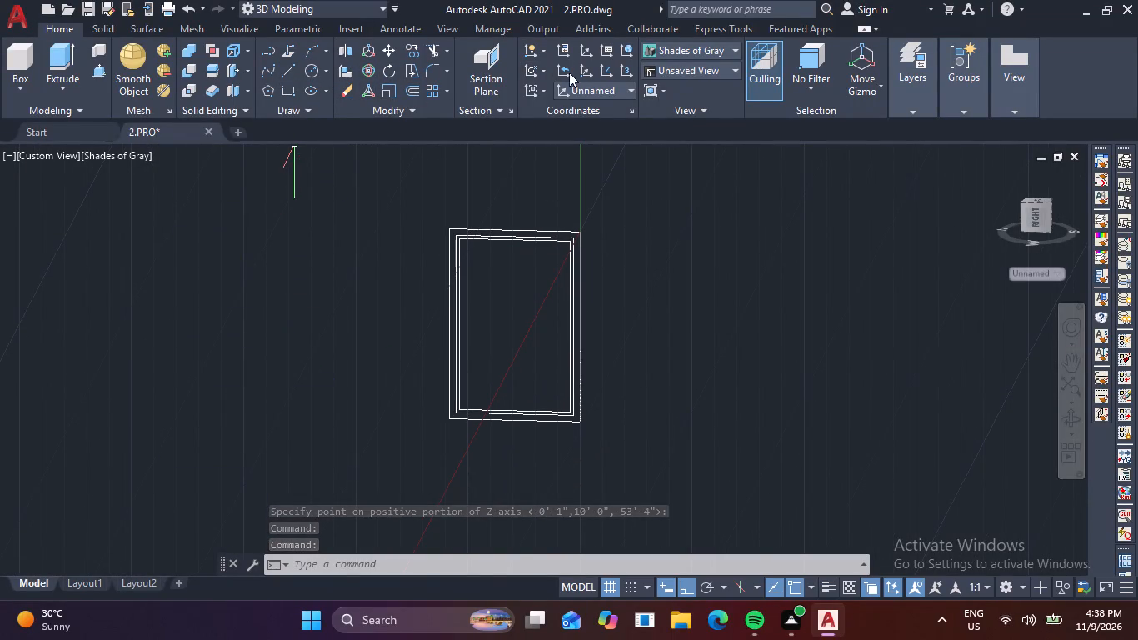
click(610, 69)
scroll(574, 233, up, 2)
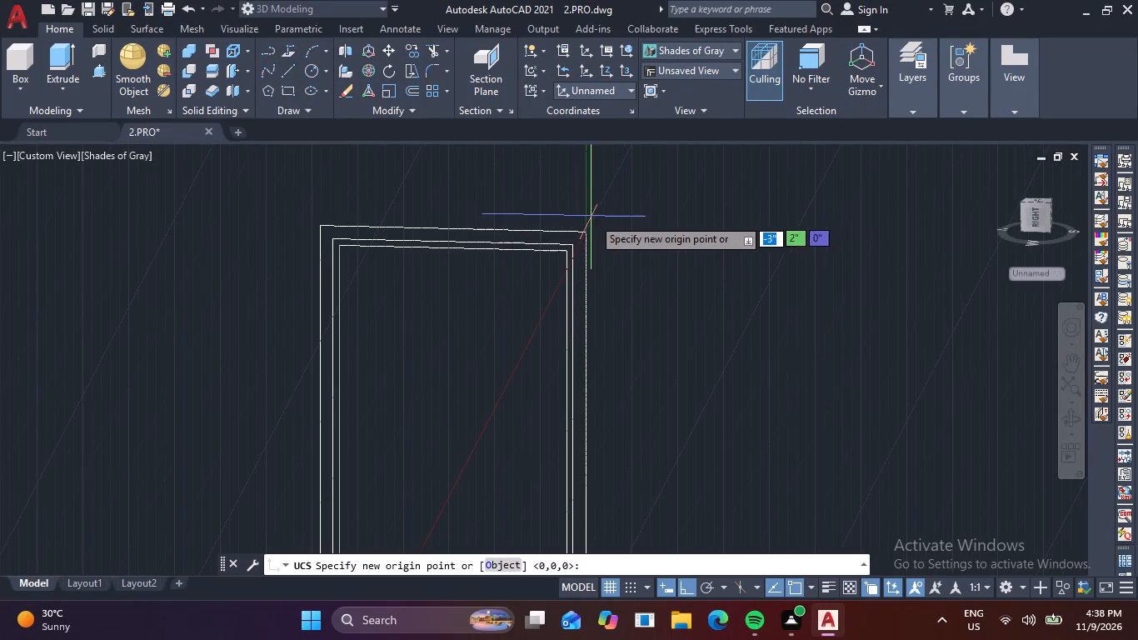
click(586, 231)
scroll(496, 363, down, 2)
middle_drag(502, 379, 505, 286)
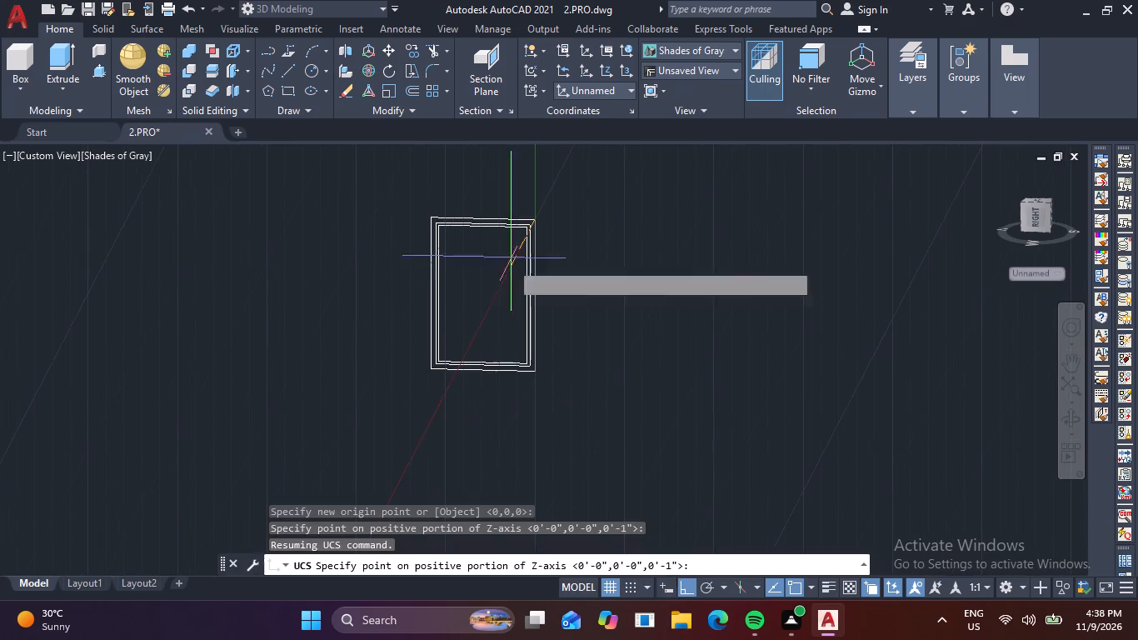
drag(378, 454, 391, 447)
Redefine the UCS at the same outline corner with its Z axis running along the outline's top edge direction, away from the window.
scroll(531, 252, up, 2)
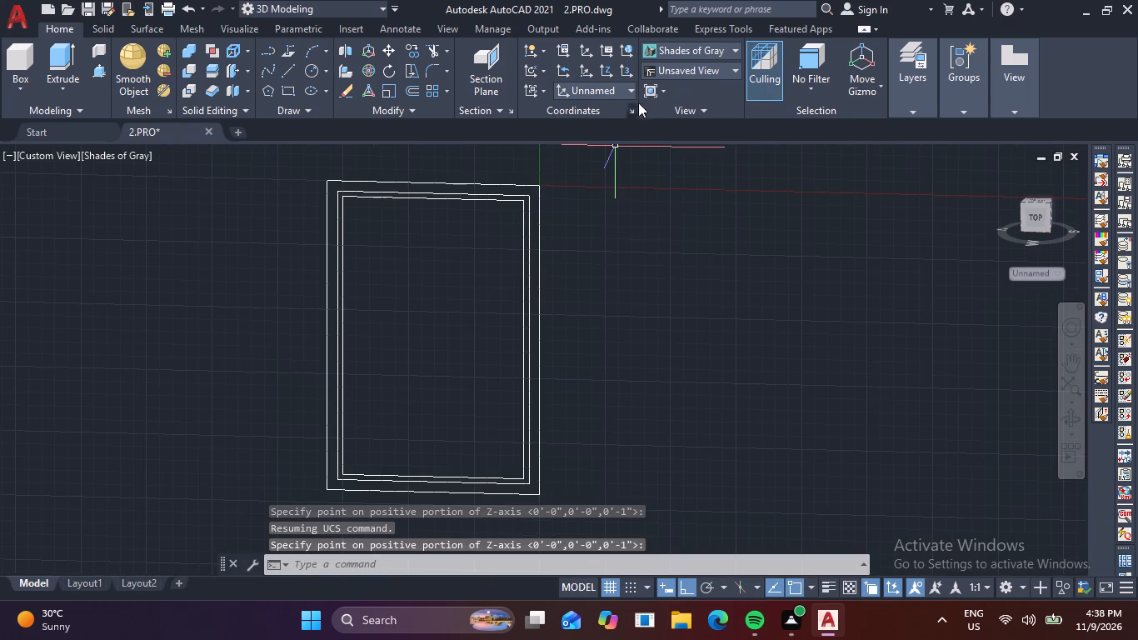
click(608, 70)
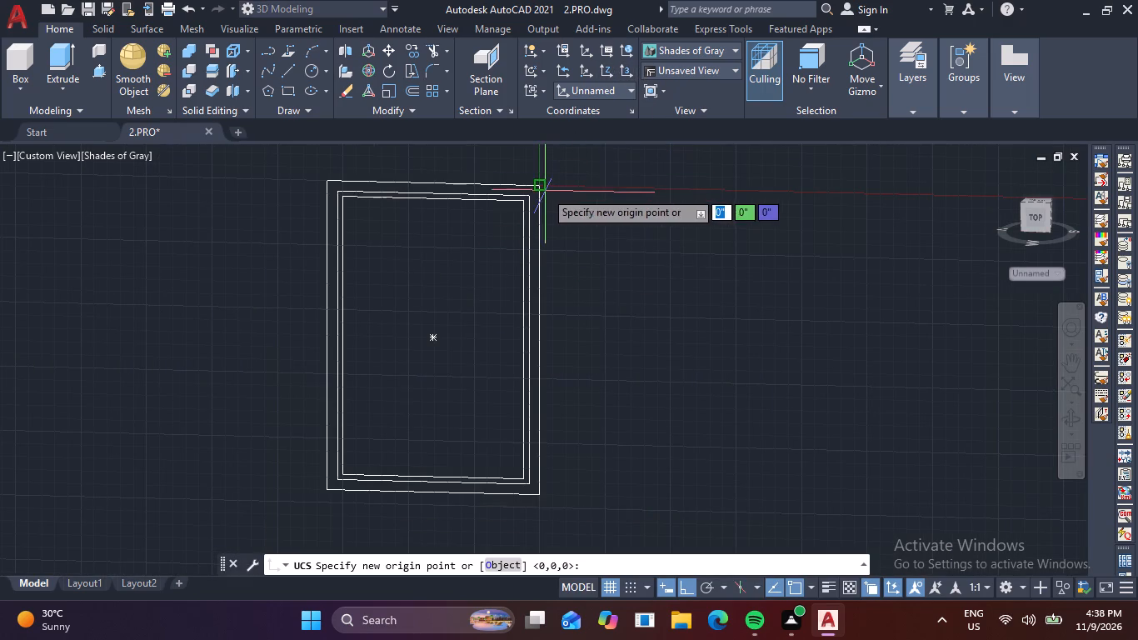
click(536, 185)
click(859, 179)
Redefine the UCS at the window outline's upper corner with its Z axis perpendicular to the outline, pointing away from the viewer.
middle_drag(596, 273, 651, 319)
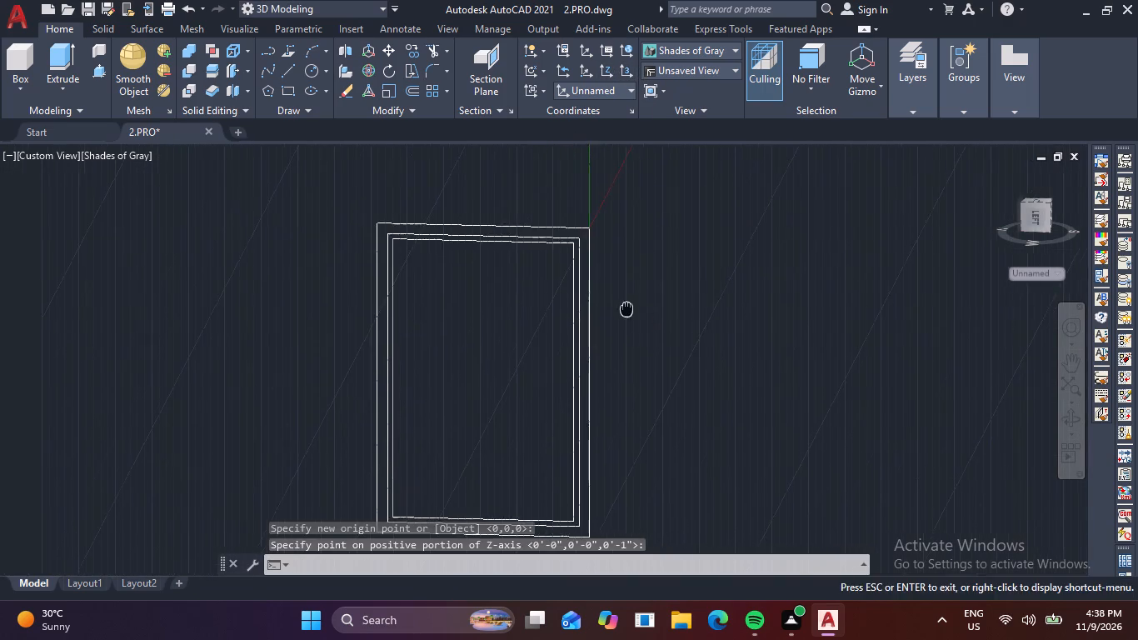
middle_drag(651, 319, 652, 319)
scroll(643, 294, down, 1)
click(609, 71)
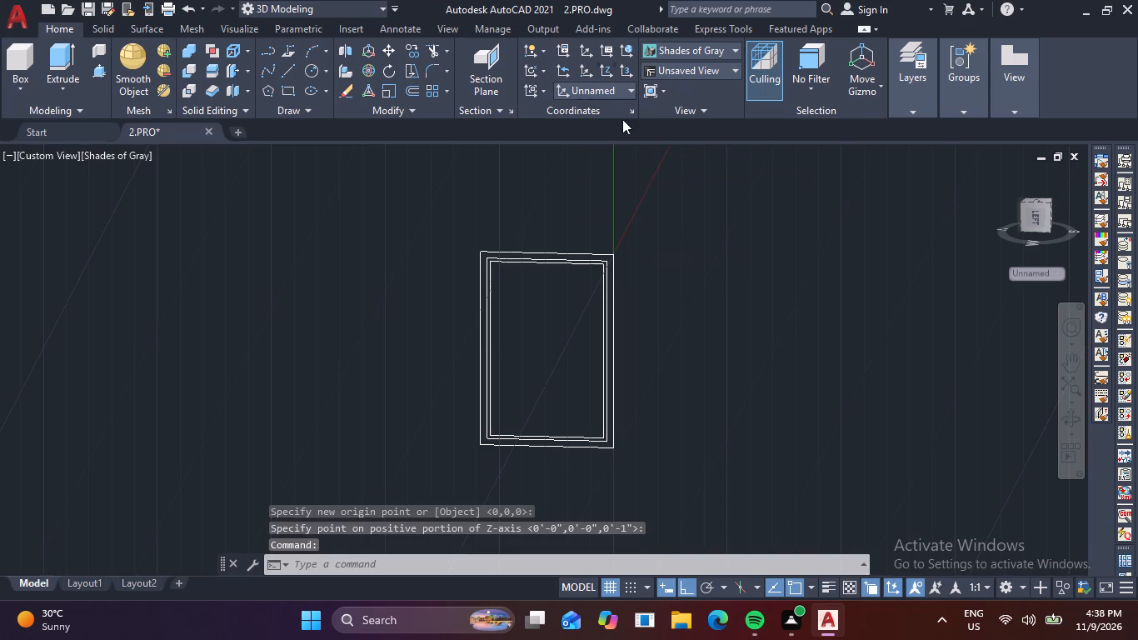
click(612, 256)
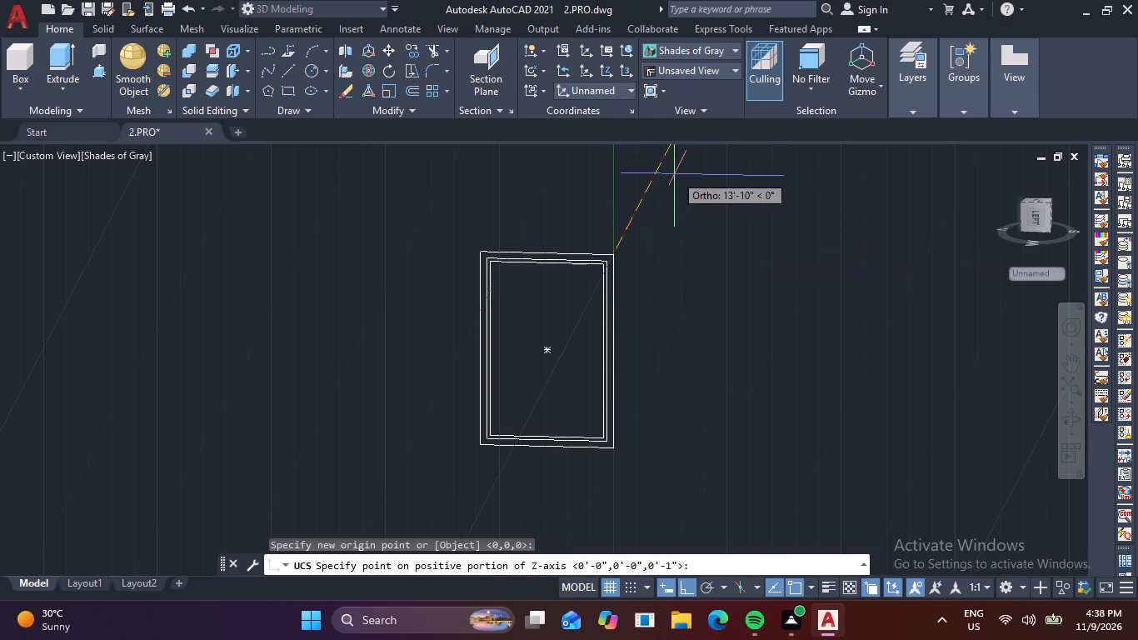
click(675, 174)
Press-pull the narrow band between the two inner rectangles toward the viewer by 1 inch to form the inner frame.
scroll(547, 303, up, 1)
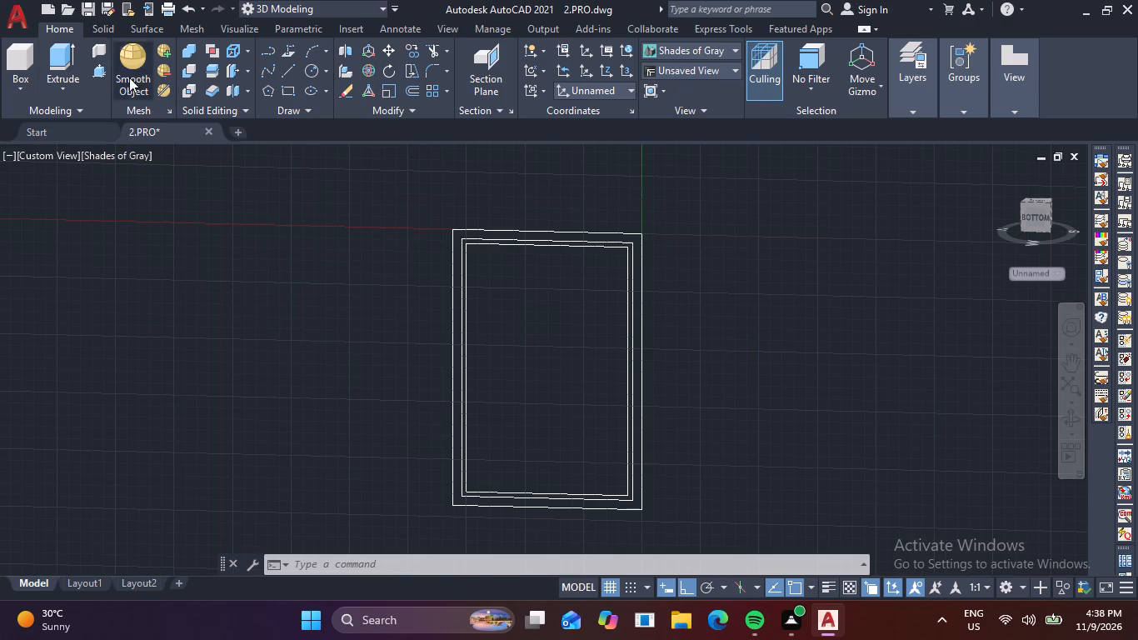
click(102, 68)
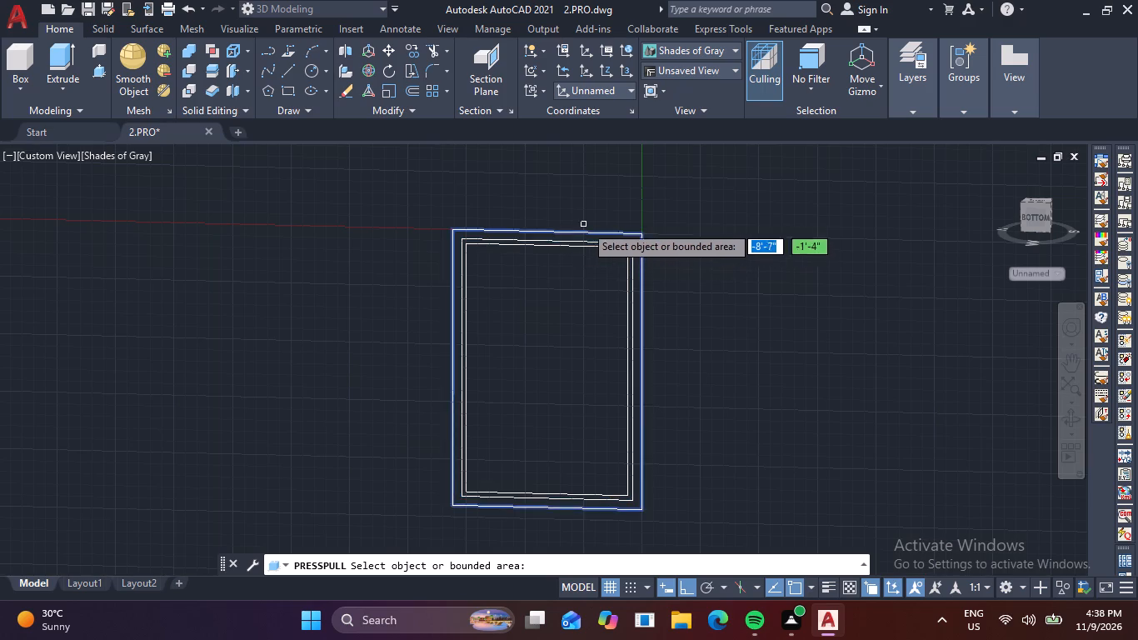
scroll(513, 230, up, 4)
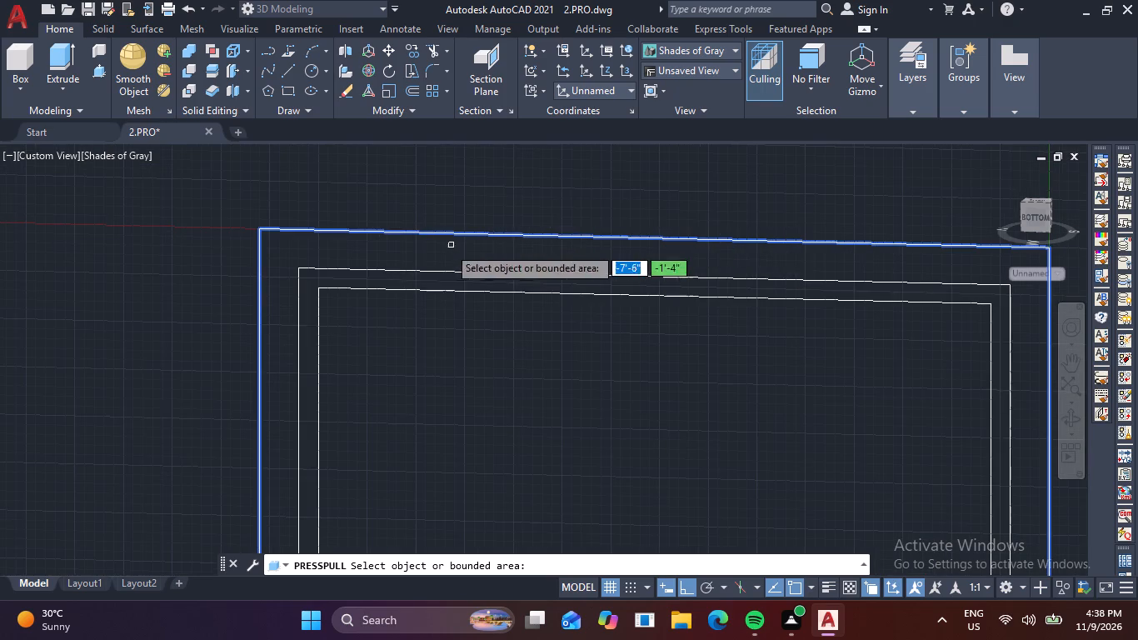
click(373, 283)
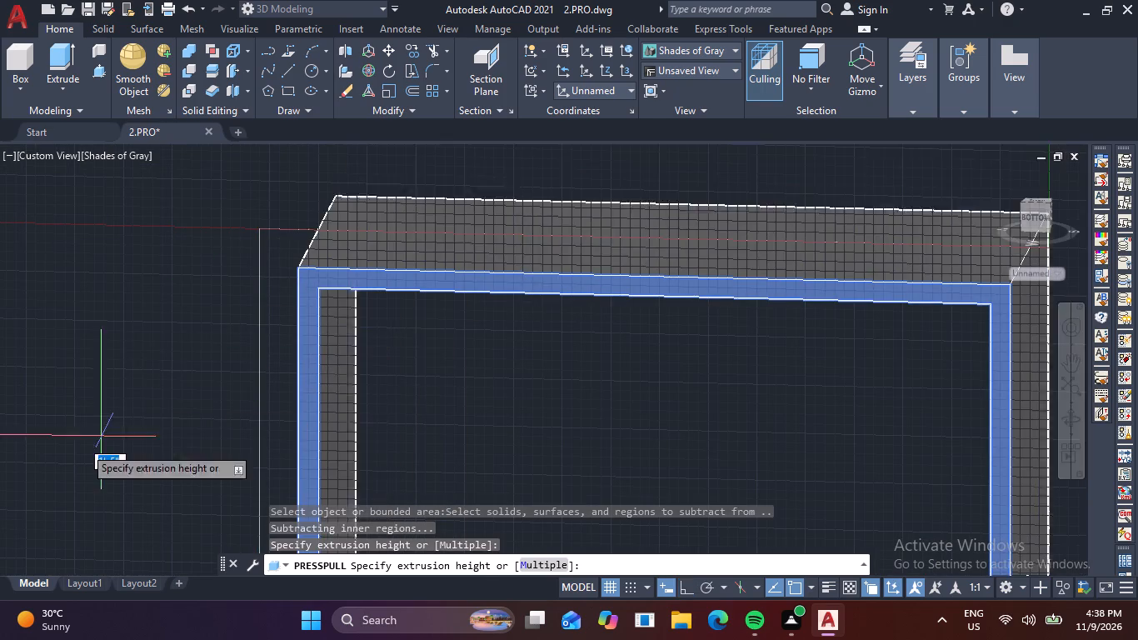
scroll(73, 421, down, 2)
middle_drag(283, 350, 414, 233)
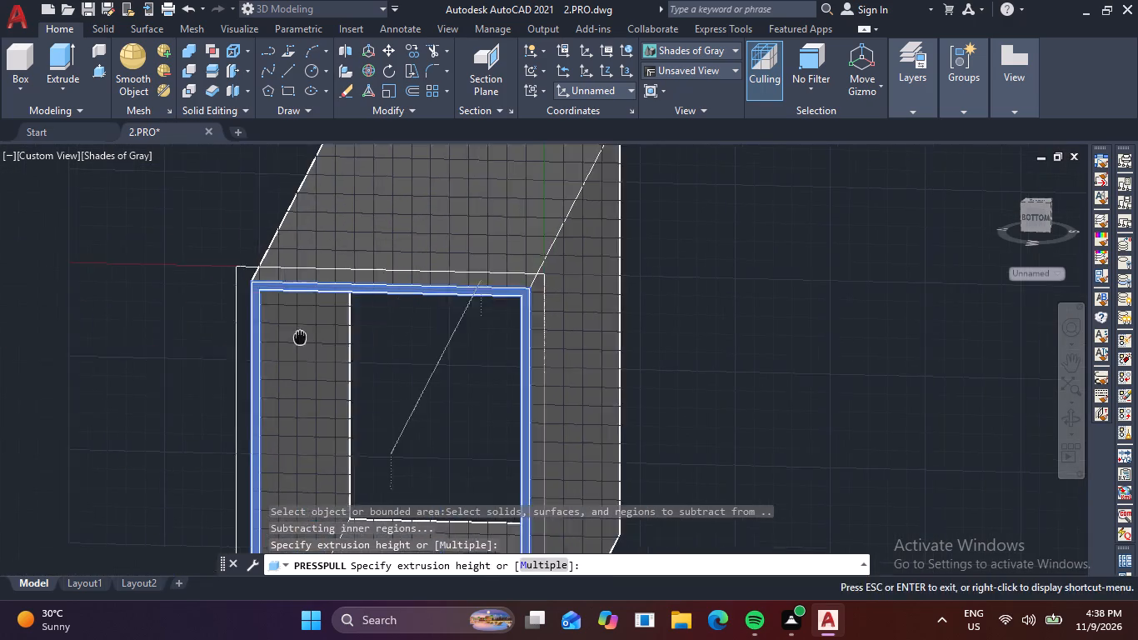
middle_drag(414, 233, 520, 134)
scroll(457, 211, down, 3)
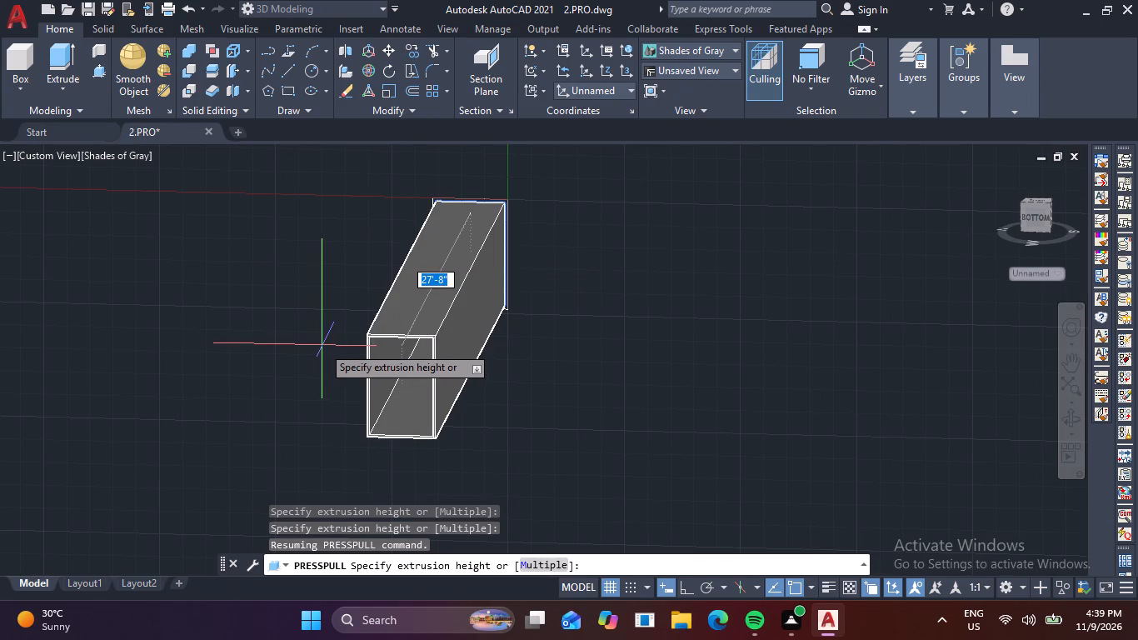
text(1)
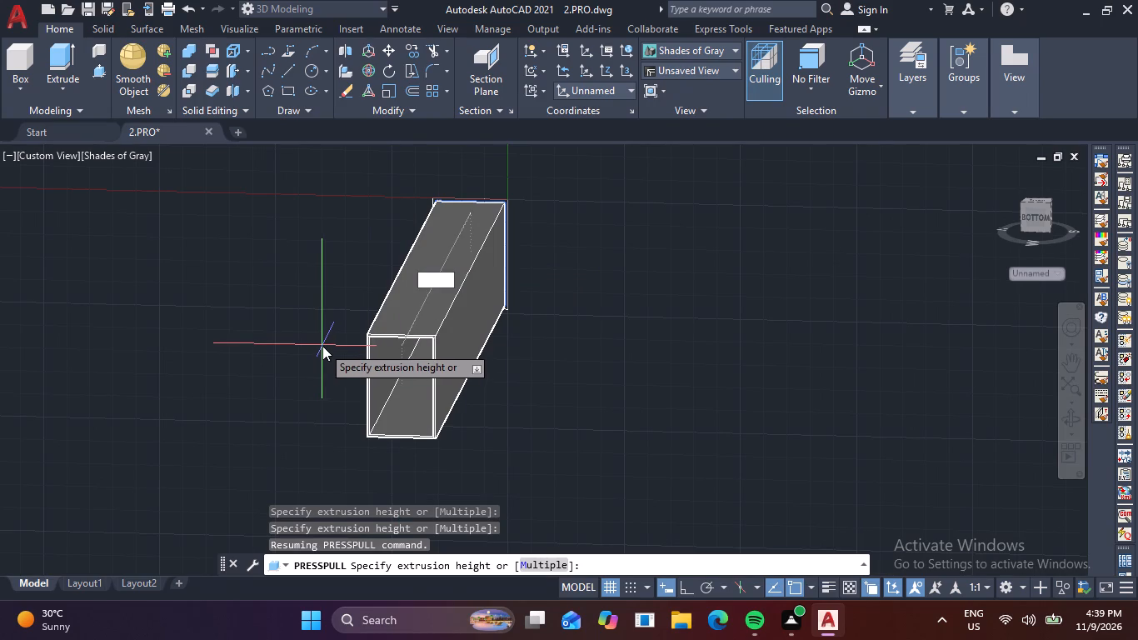
key(space)
Press-pull the band between the outer and middle rectangles toward the viewer by 2 inches to form the outer frame.
scroll(504, 176, up, 4)
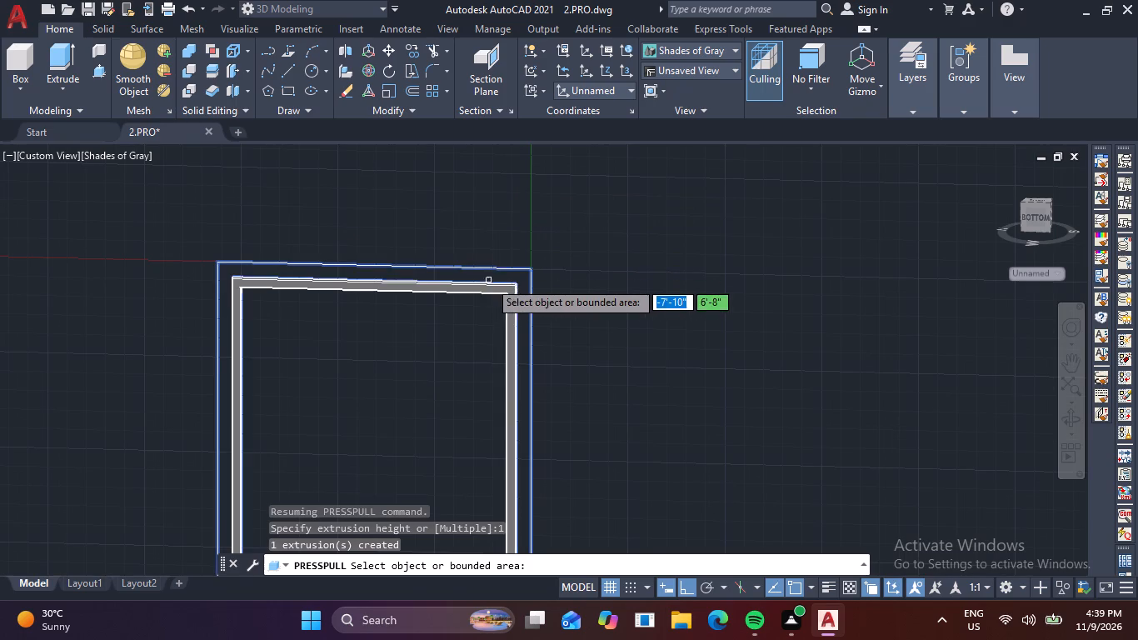
click(512, 281)
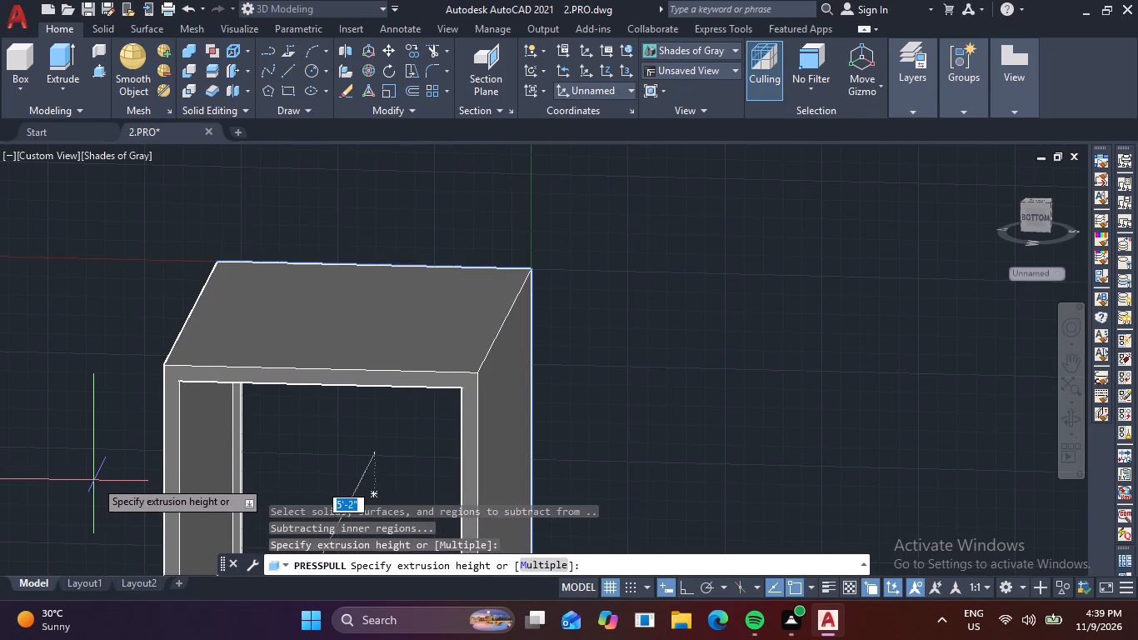
key(2)
key(space)
Press-pull the area inside the innermost rectangle toward the viewer by 0.6 inch to form the glass panel.
click(294, 360)
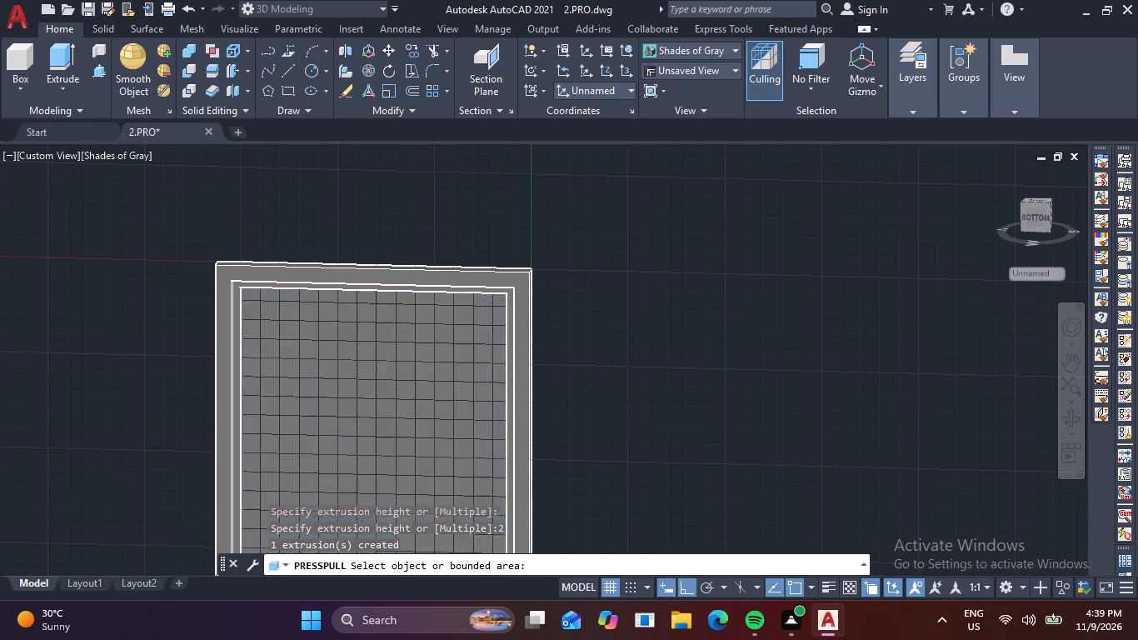
text(.6)
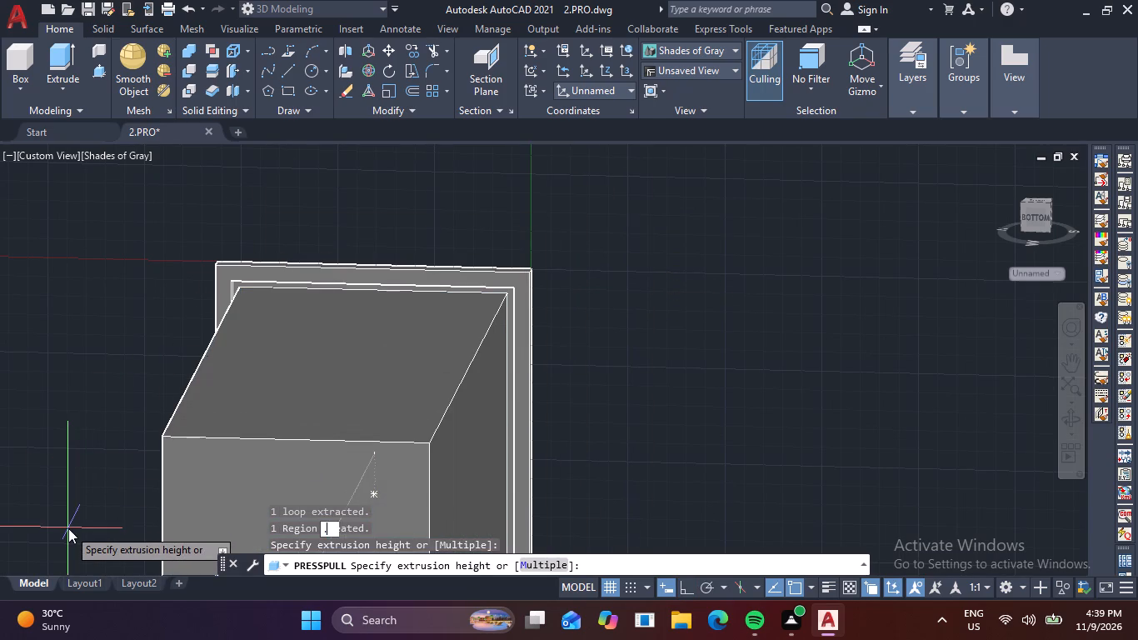
key(space)
key(Escape)
Move the glass panel forward from its front lower corner to the midpoint of the inner frame's exposed depth edge.
scroll(478, 469, down, 2)
middle_drag(482, 446, 514, 383)
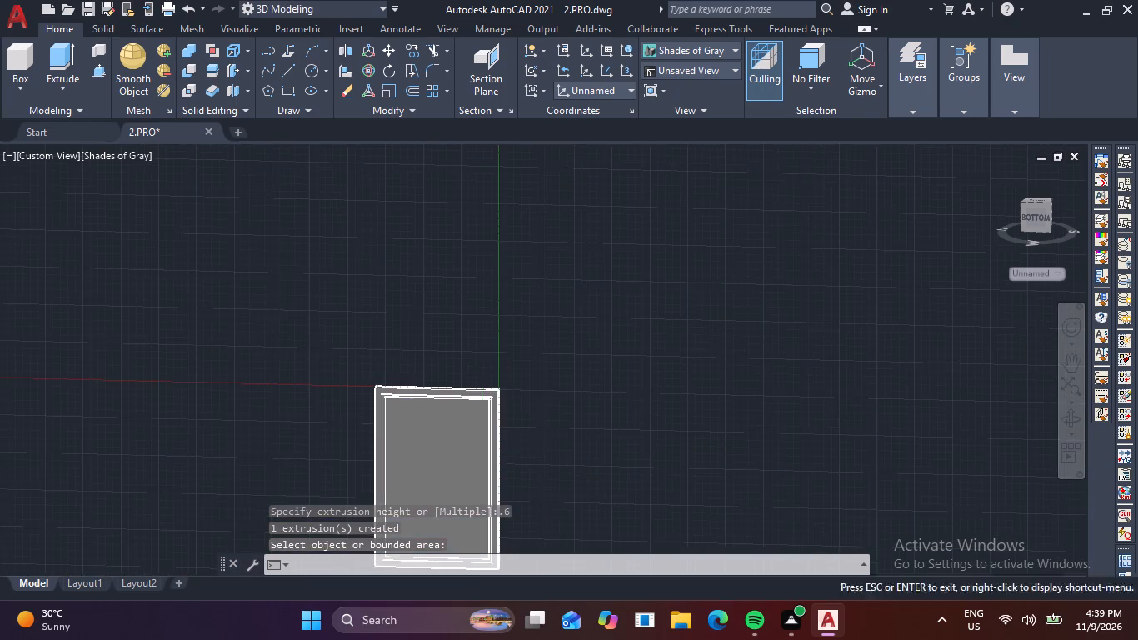
middle_drag(514, 383, 592, 287)
scroll(537, 428, up, 4)
scroll(493, 247, up, 3)
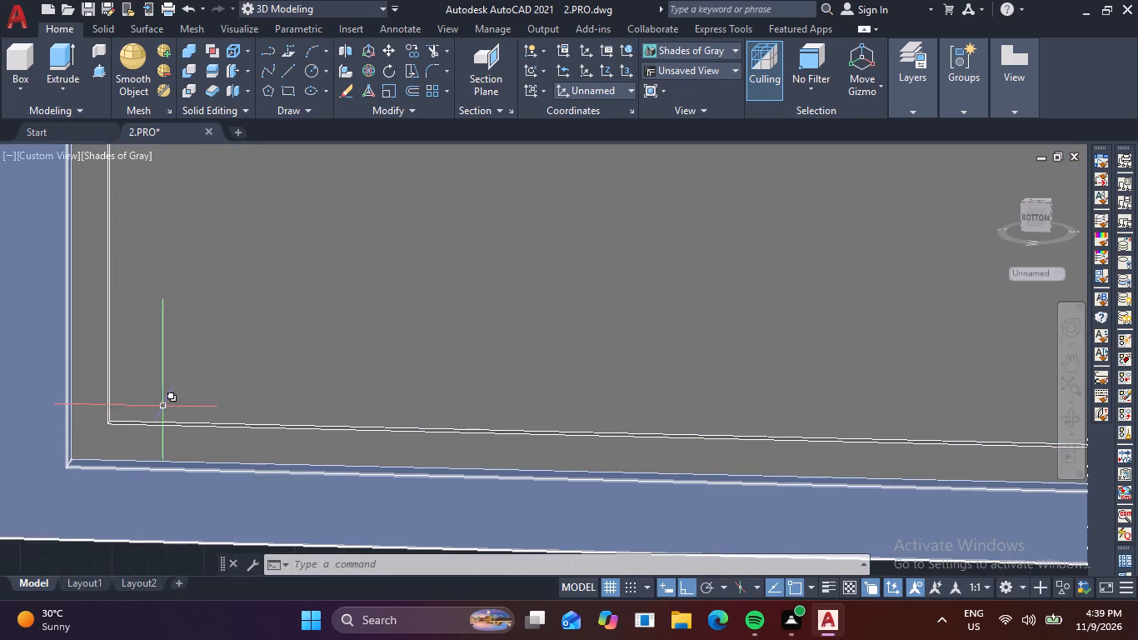
click(161, 402)
scroll(121, 430, up, 4)
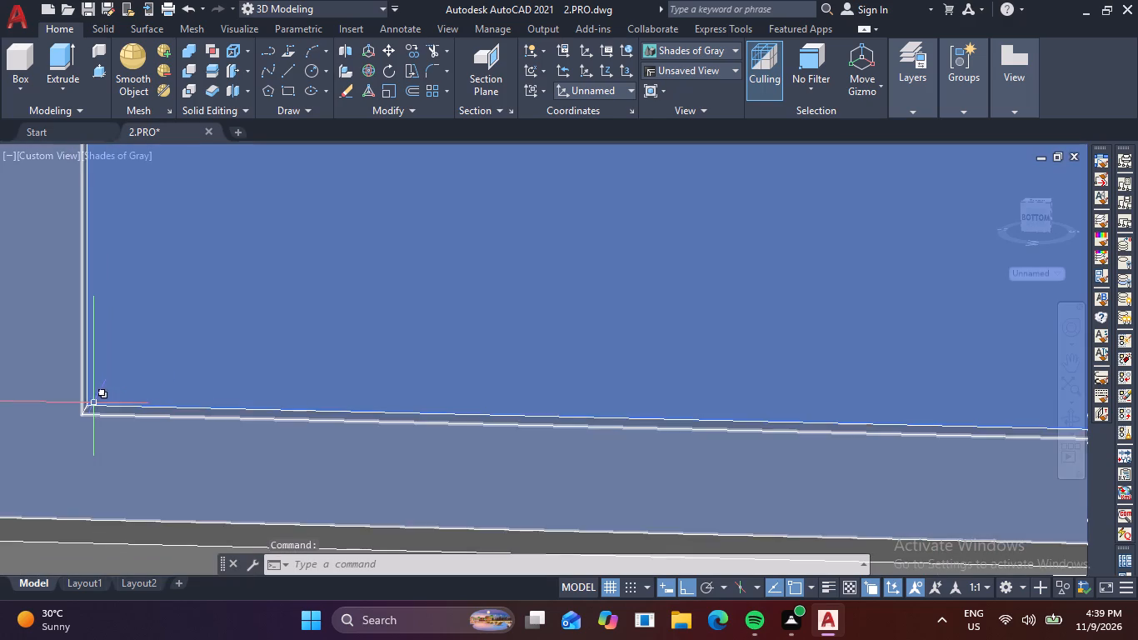
key(m)
key(space)
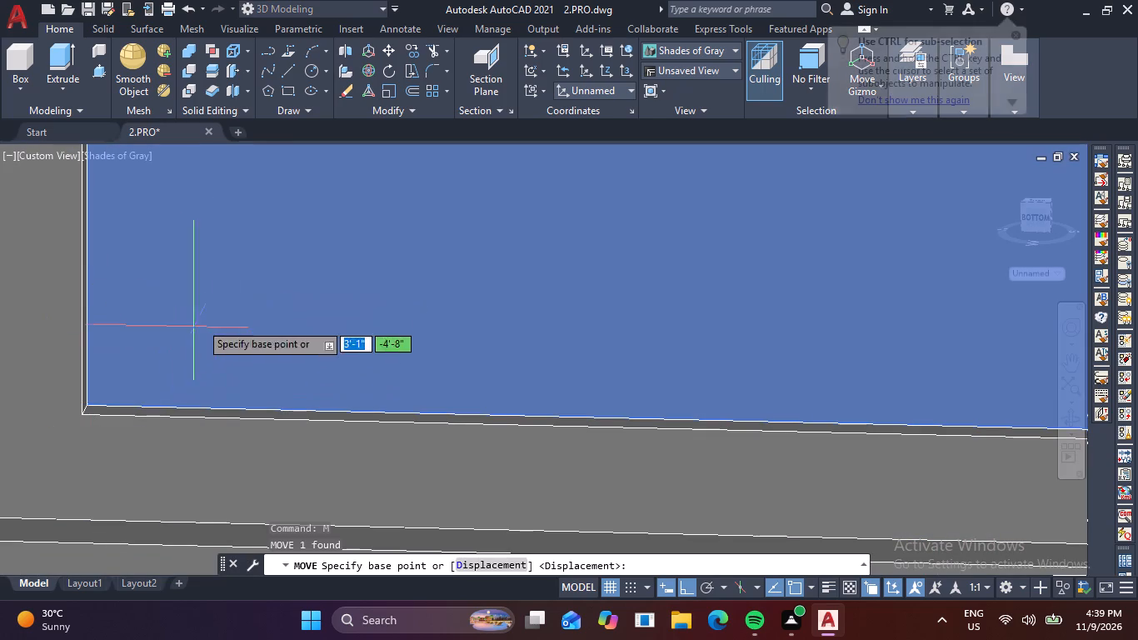
scroll(48, 483, up, 5)
scroll(188, 448, down, 2)
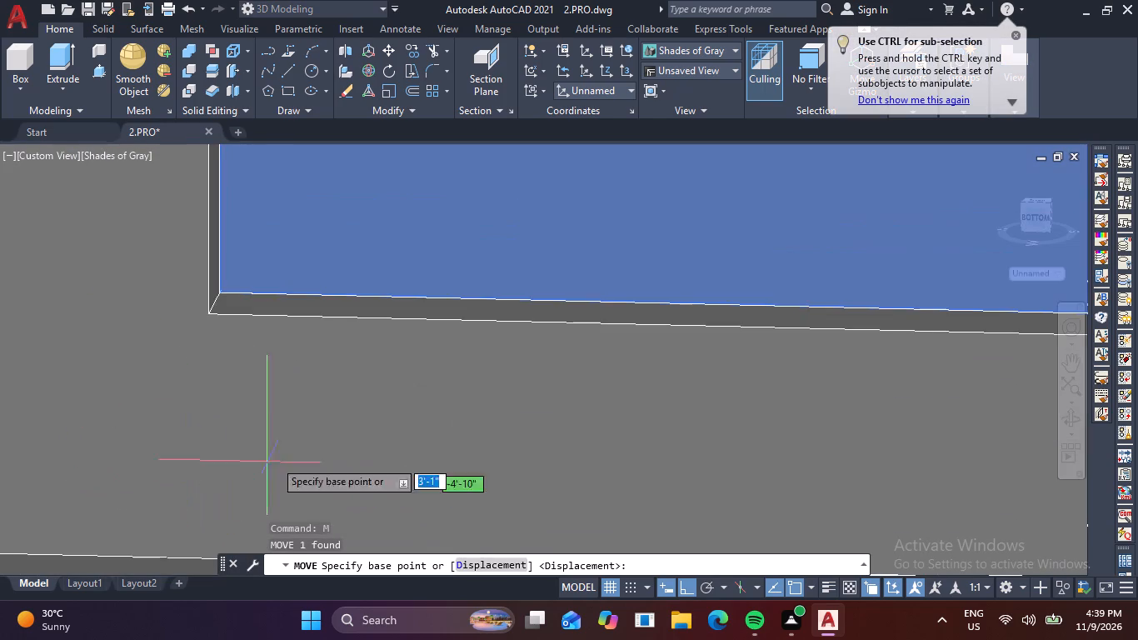
shift+middle_drag(322, 428, 269, 456)
scroll(213, 361, up, 2)
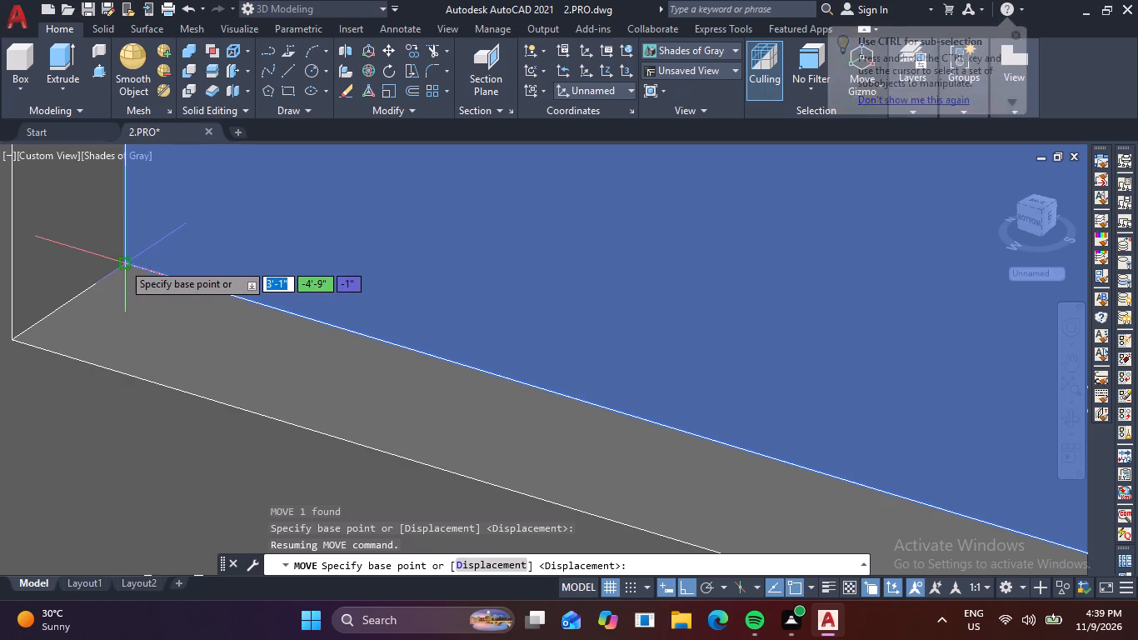
click(122, 262)
click(60, 302)
Move the glass panel and inner frame together from the inner frame's front lower corner to the midpoint of the outer frame's exposed depth edge.
scroll(78, 300, down, 2)
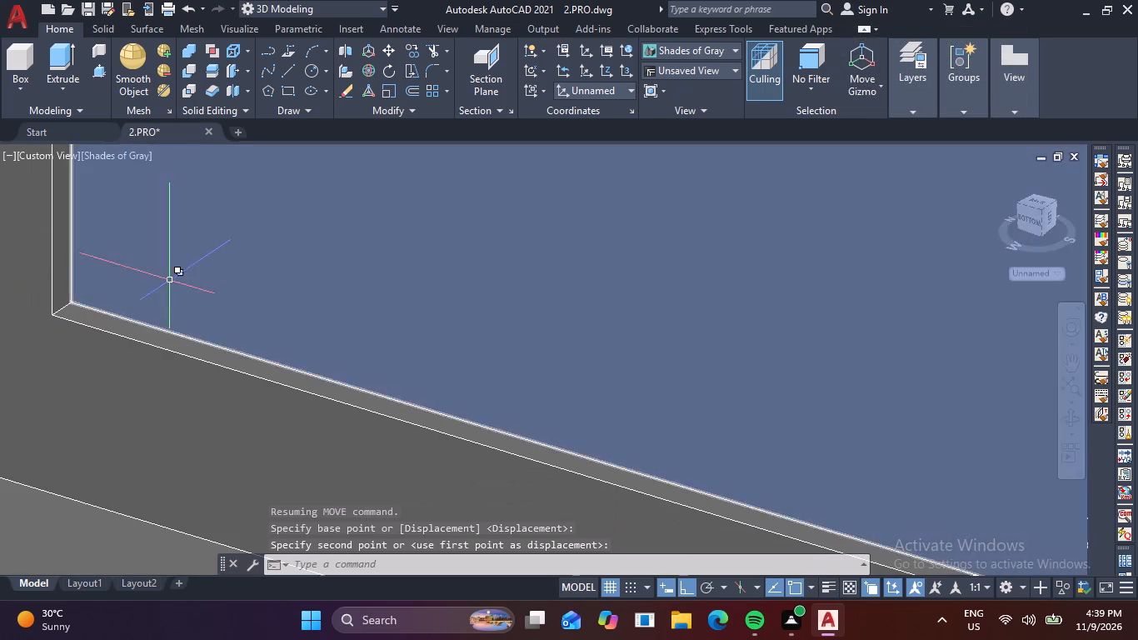
scroll(170, 281, down, 1)
click(193, 272)
click(81, 301)
scroll(149, 298, down, 1)
middle_drag(182, 300, 314, 284)
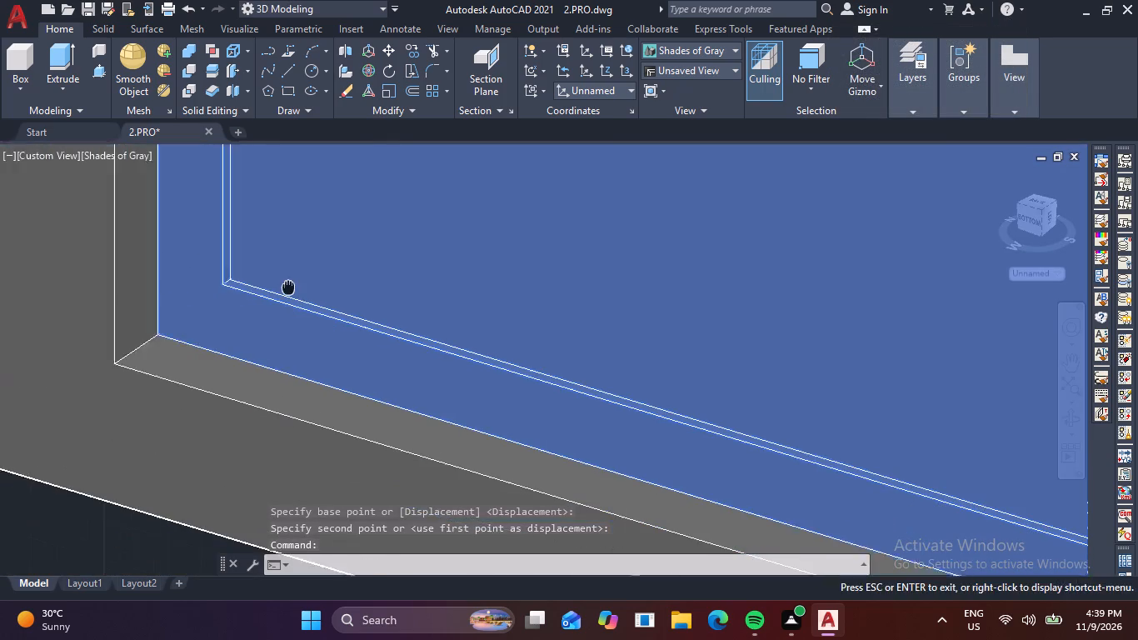
middle_drag(314, 284, 346, 293)
key(m)
key(space)
scroll(226, 367, up, 4)
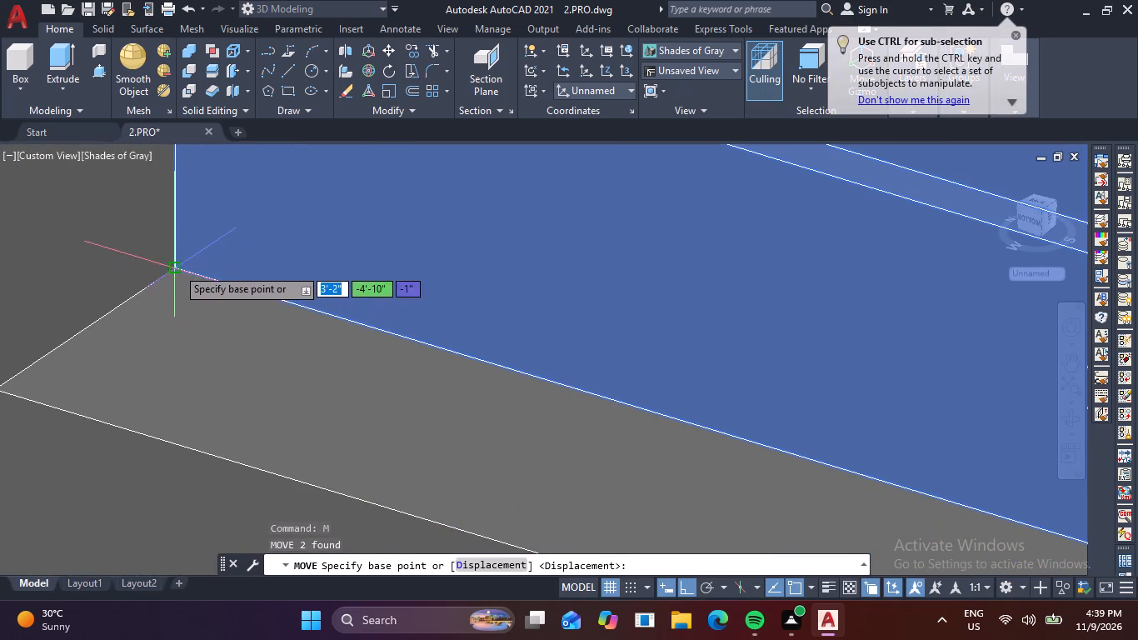
click(175, 265)
click(68, 334)
Move the complete window assembly from the outer frame's lower rear corner to the sill of the upper-floor corner opening, beside the adjoining window.
scroll(87, 334, down, 3)
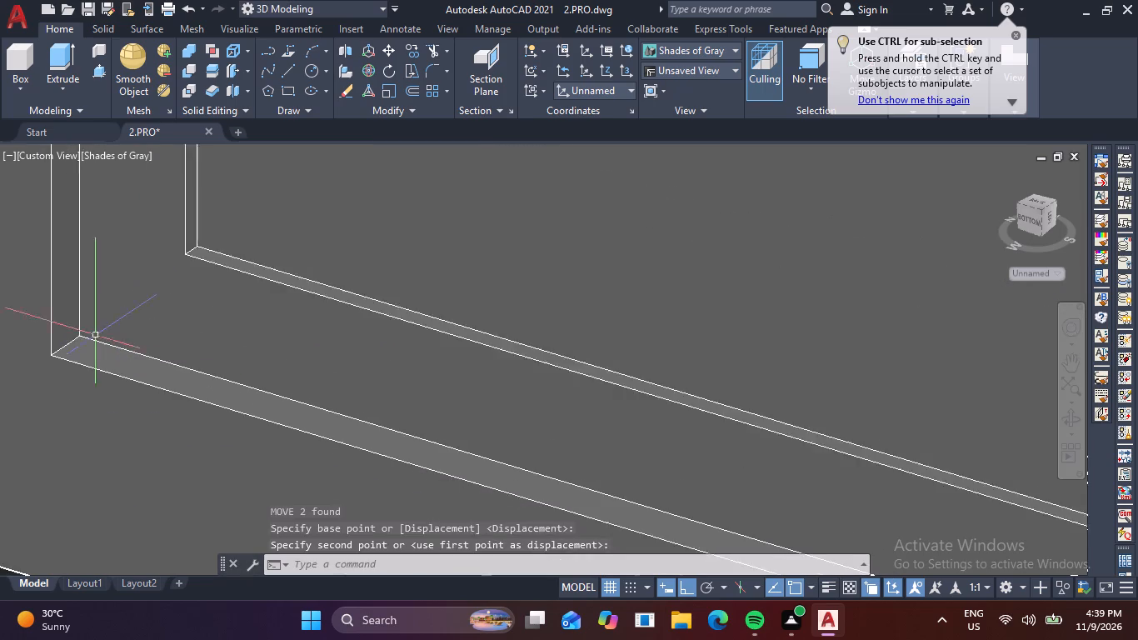
scroll(103, 337, down, 2)
scroll(187, 321, down, 3)
middle_drag(436, 362, 452, 398)
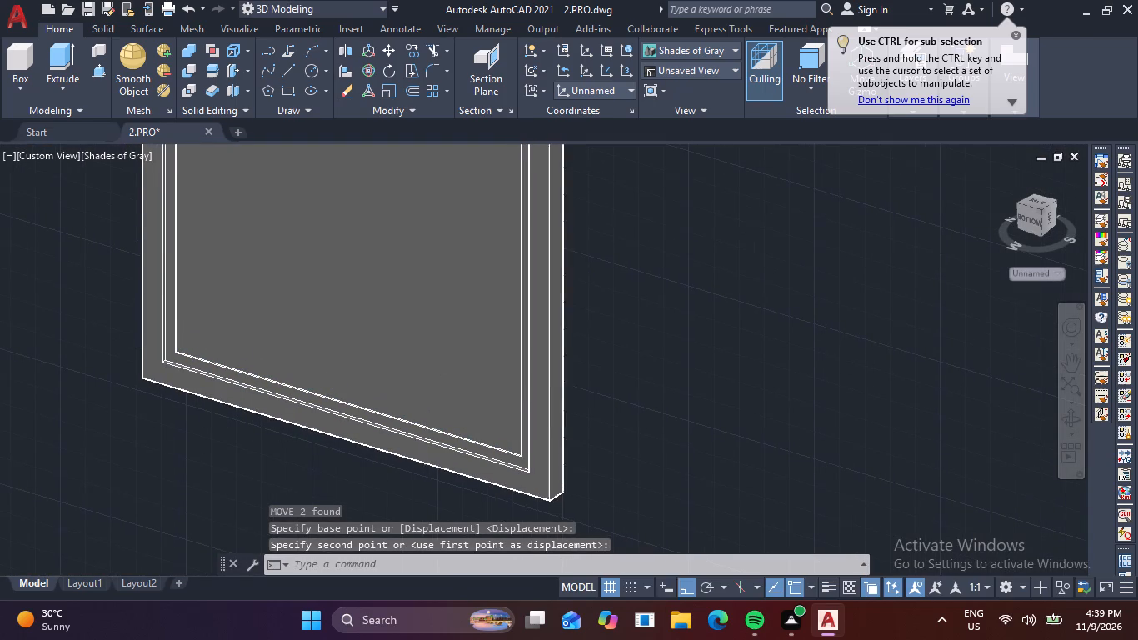
drag(668, 359, 659, 358)
click(423, 307)
key(m)
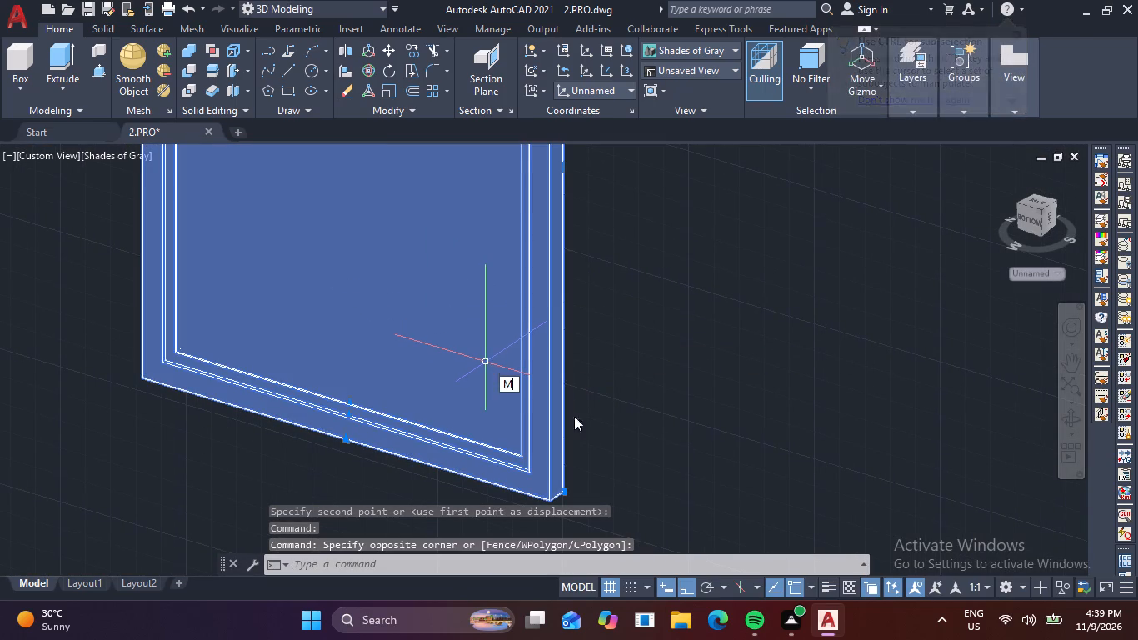
key(space)
scroll(618, 525, up, 2)
click(490, 467)
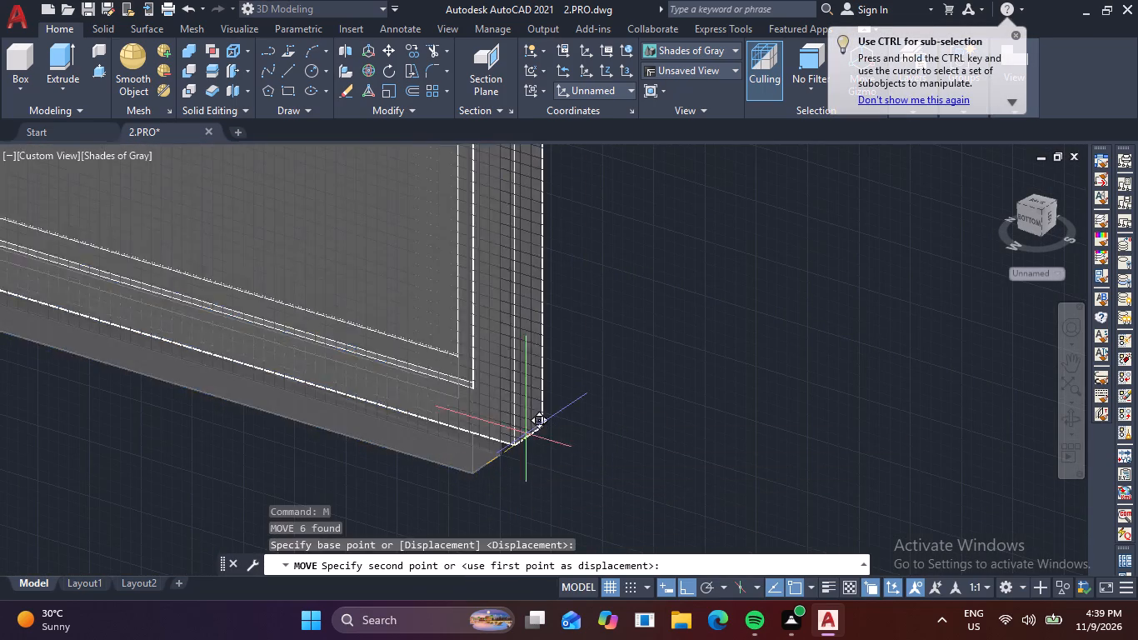
scroll(565, 404, down, 3)
middle_drag(576, 393, 335, 598)
scroll(370, 540, down, 3)
scroll(494, 427, down, 3)
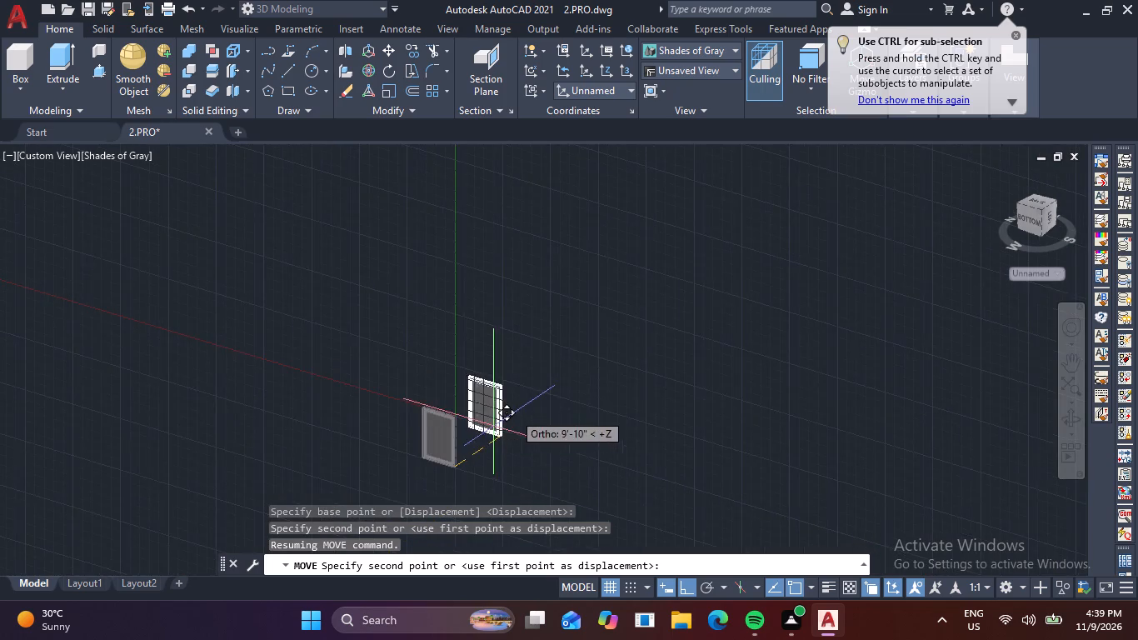
scroll(531, 398, down, 2)
middle_drag(529, 417, 437, 505)
scroll(716, 269, up, 5)
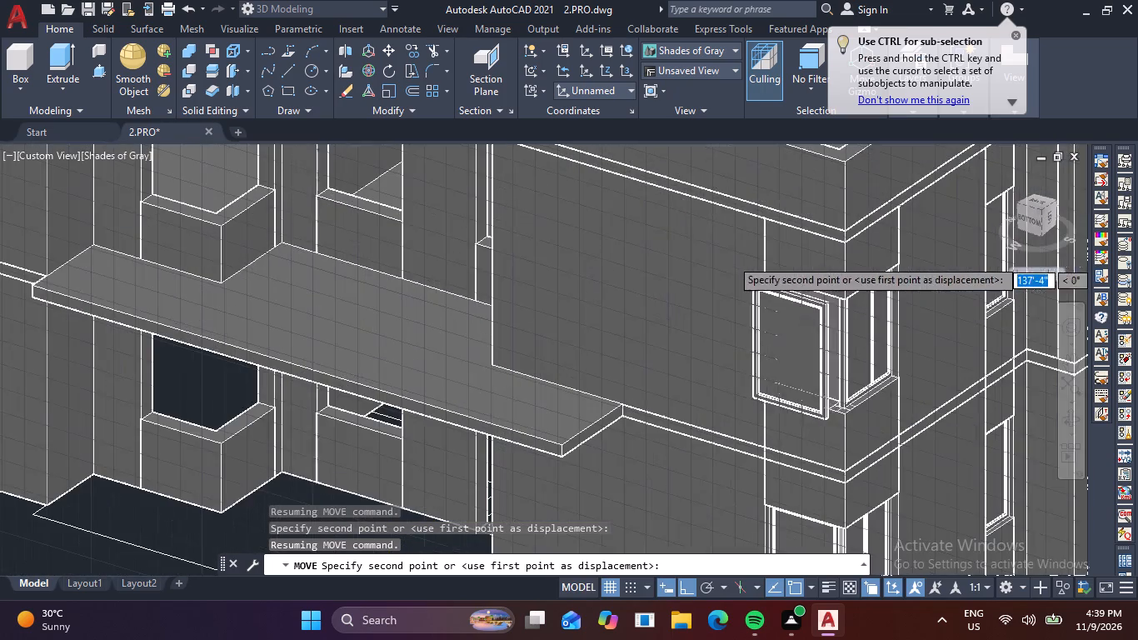
scroll(855, 353, up, 3)
scroll(838, 516, up, 4)
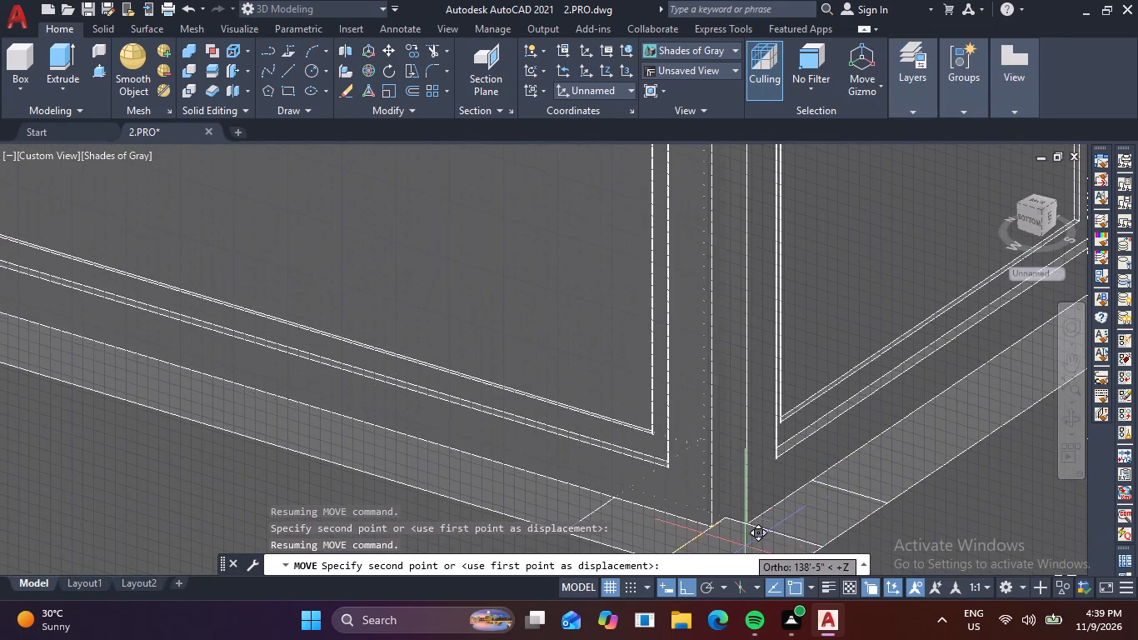
scroll(711, 520, up, 5)
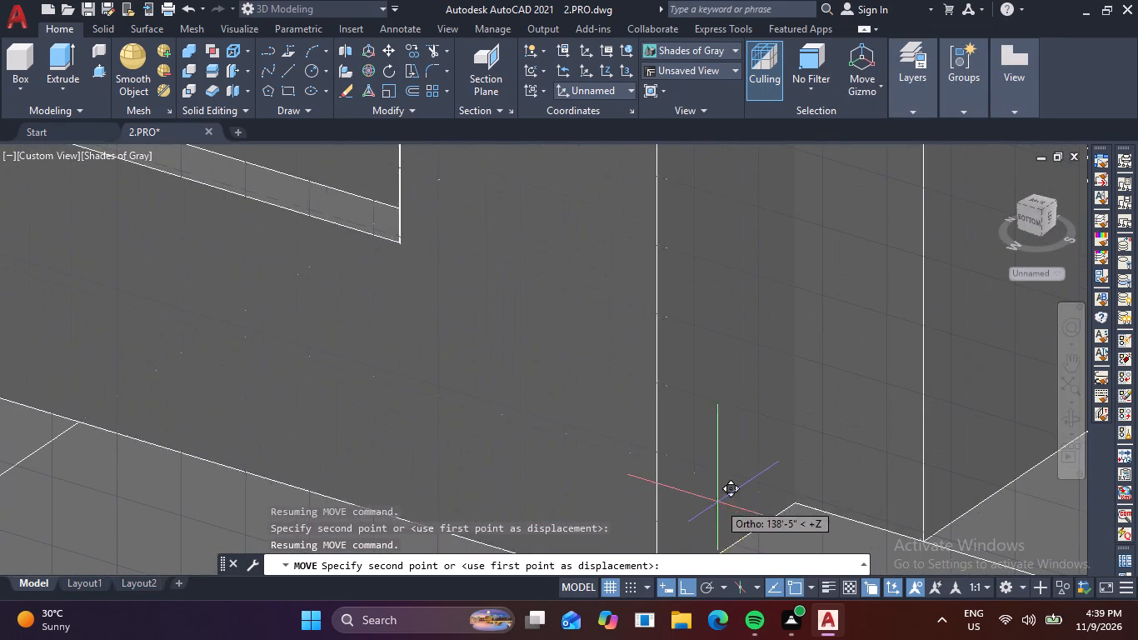
click(801, 500)
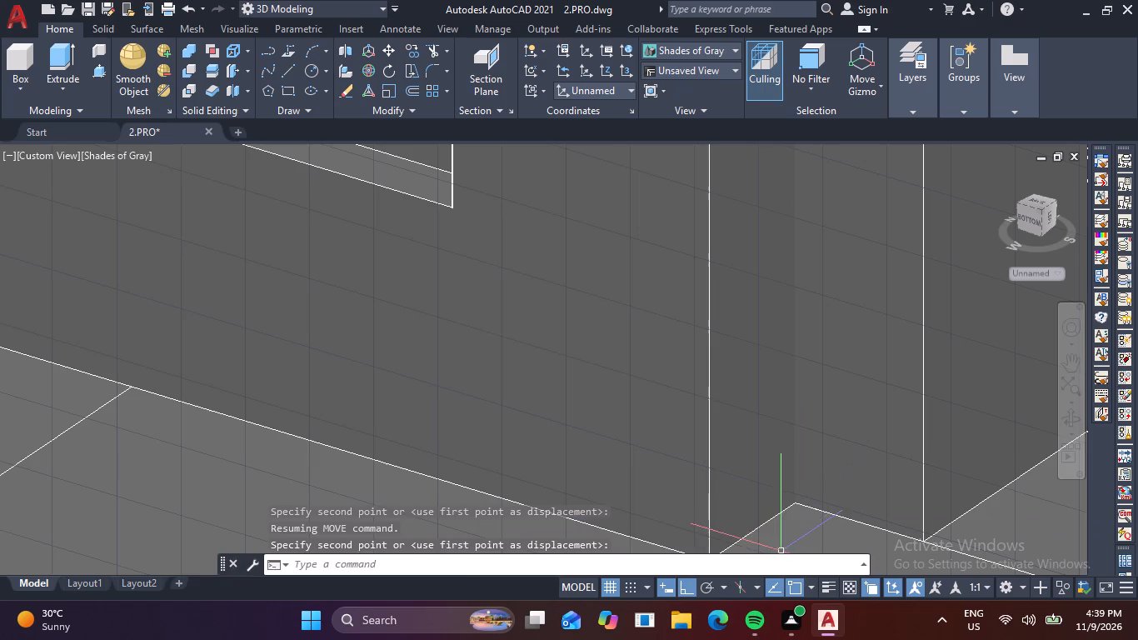
key(Escape)
Draw two perpendicular lines of about 1 inch on the sill, joining the two window frames' lower corners to close the corner gap.
middle_drag(726, 234, 613, 192)
text(L)
key(space)
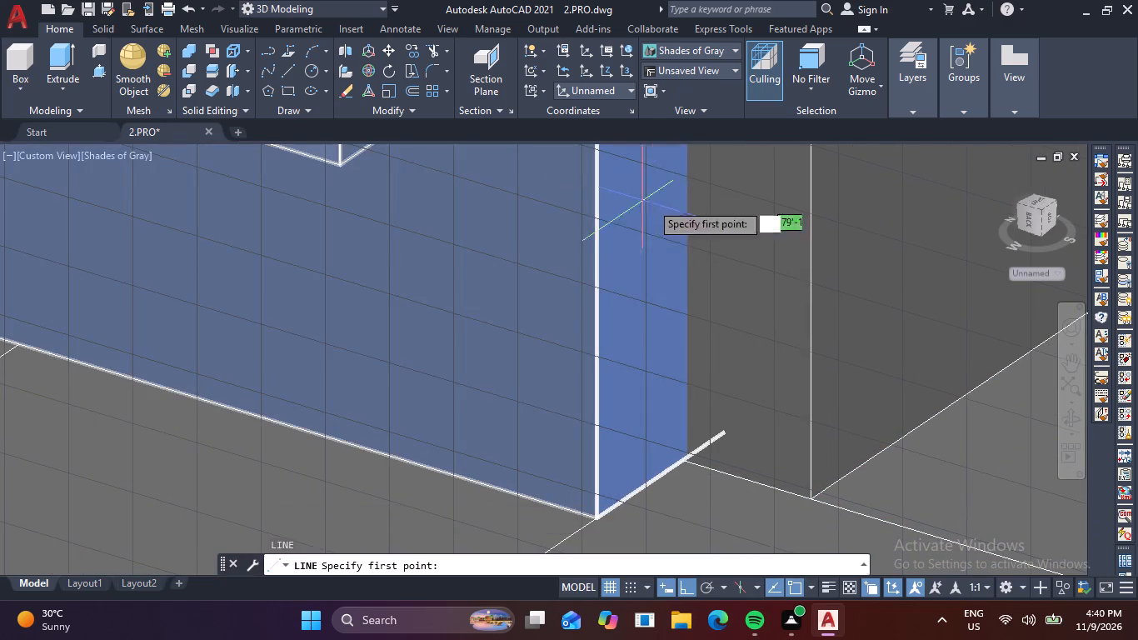
middle_drag(684, 327, 600, 206)
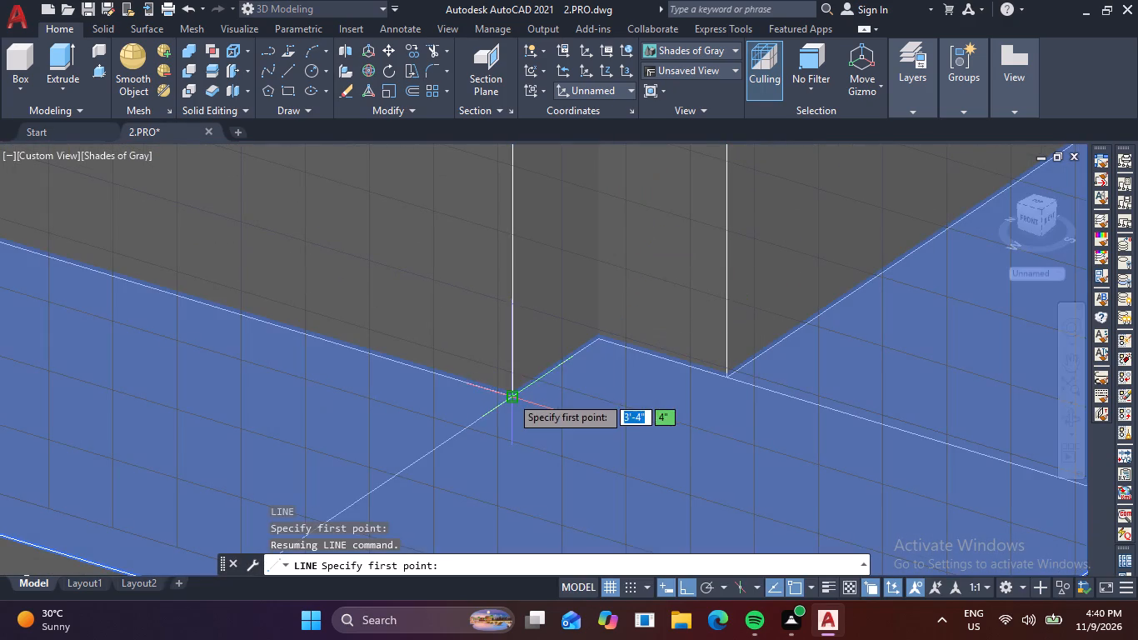
click(511, 396)
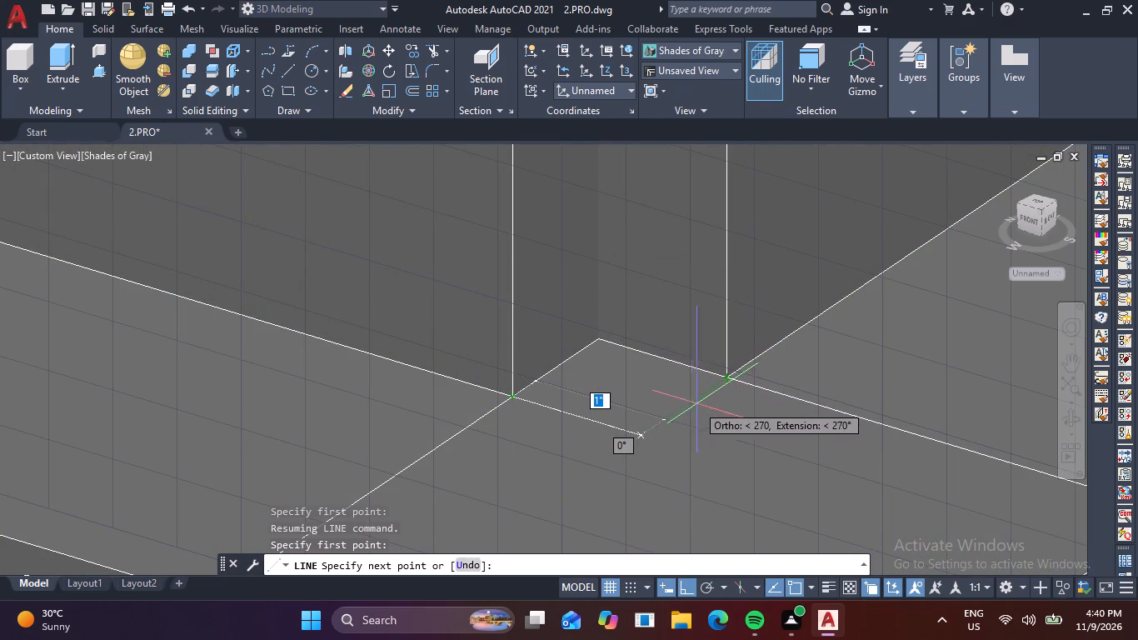
click(661, 427)
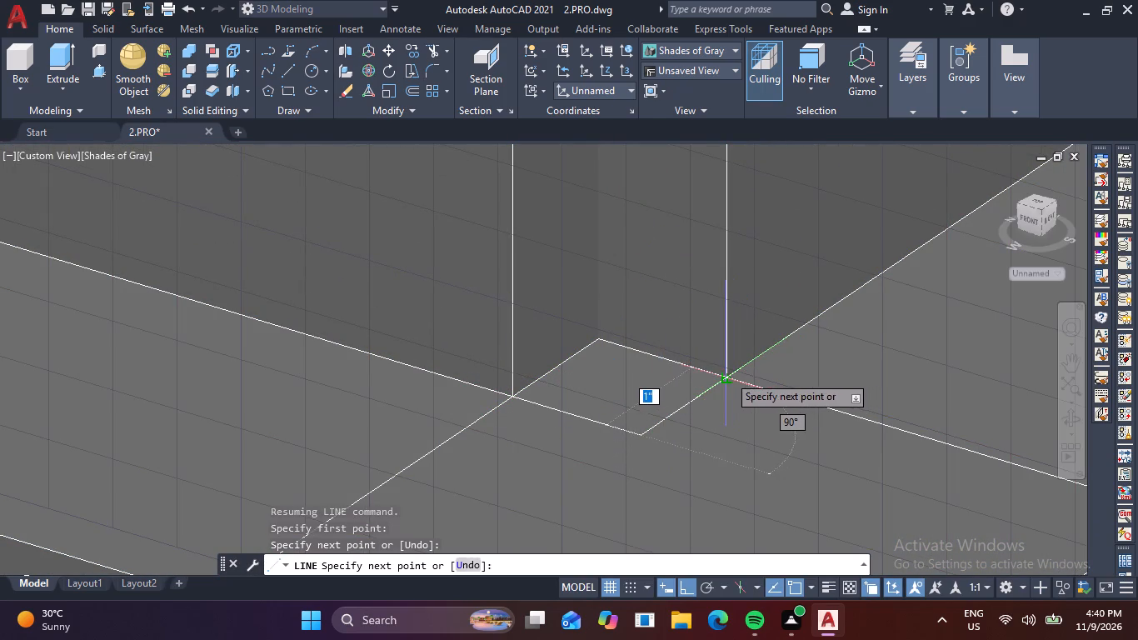
click(728, 375)
key(space)
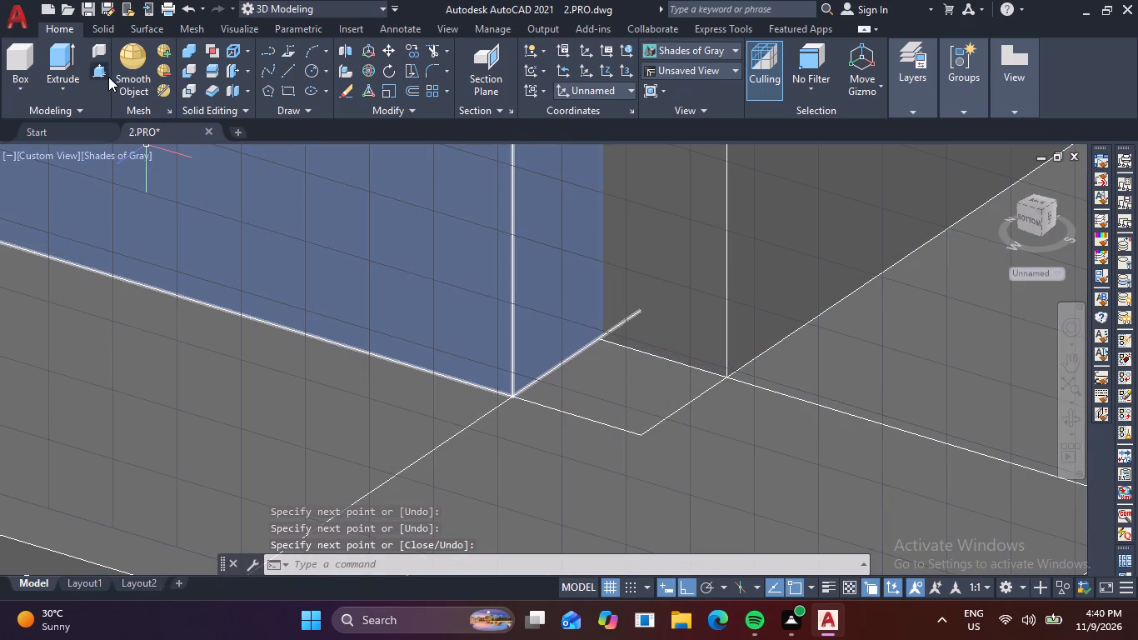
Press-pull the small closed area between the two window frames up to the top of the opening to form the corner post.
click(102, 69)
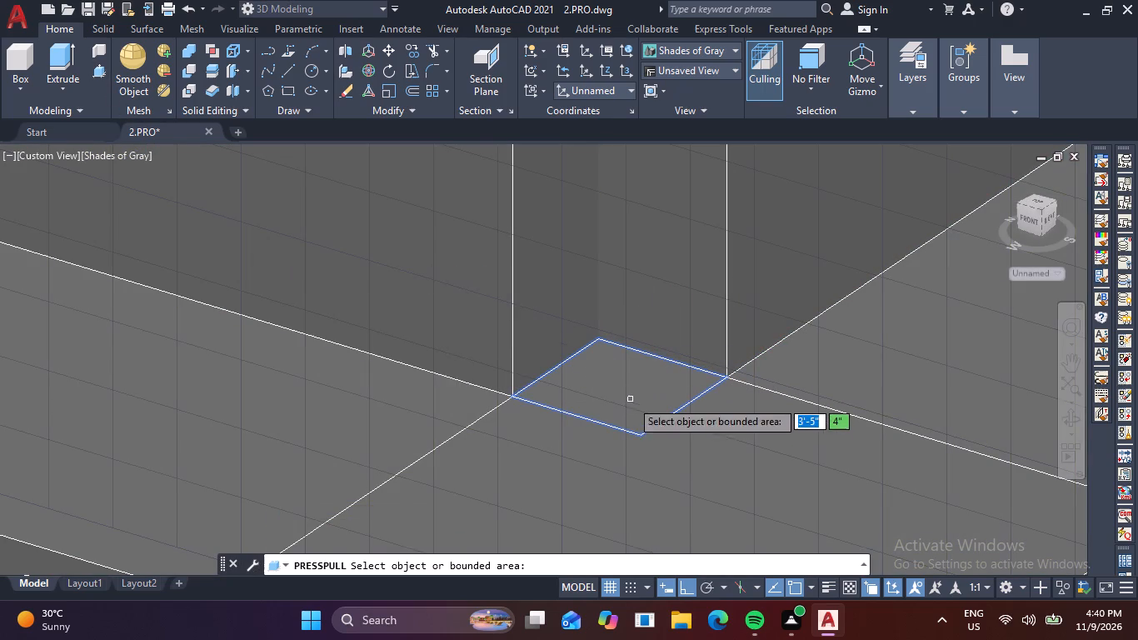
click(631, 400)
scroll(616, 297, down, 5)
middle_drag(610, 291, 622, 444)
shift+middle_drag(641, 392, 652, 337)
middle_drag(654, 300, 594, 570)
middle_drag(610, 263, 605, 319)
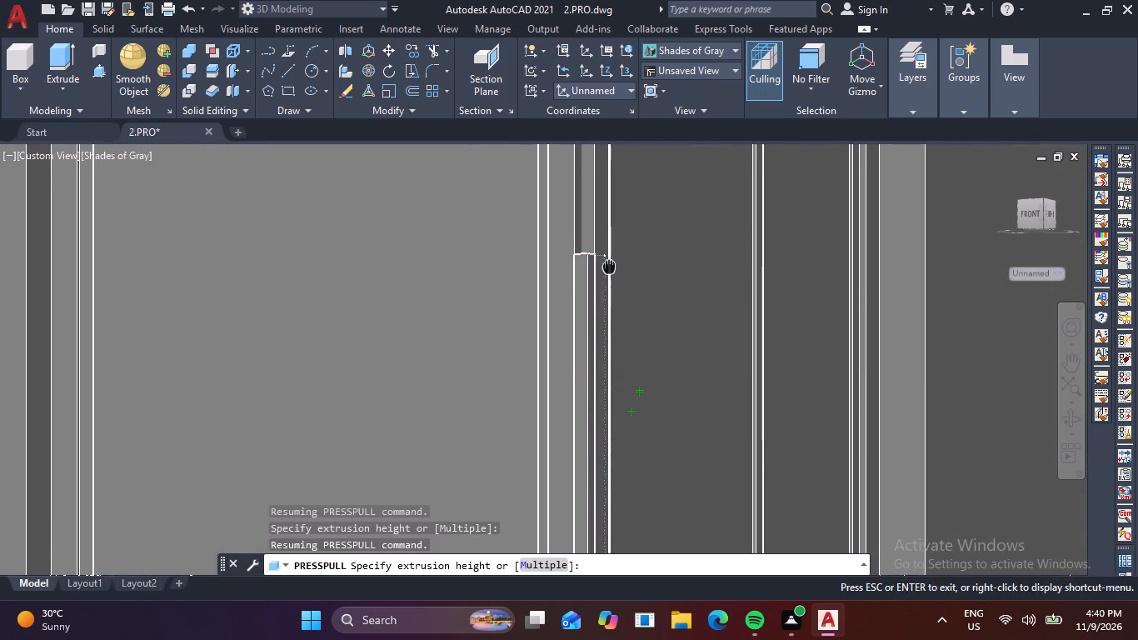
middle_drag(605, 319, 550, 587)
scroll(572, 500, up, 1)
middle_drag(533, 317, 474, 639)
scroll(477, 437, up, 4)
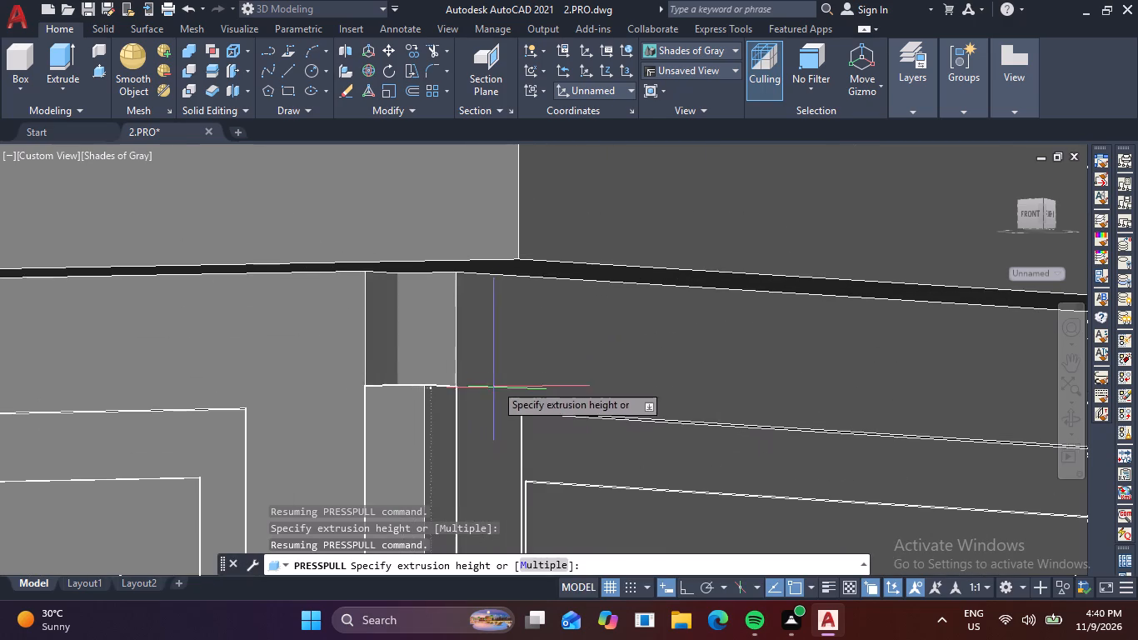
click(462, 272)
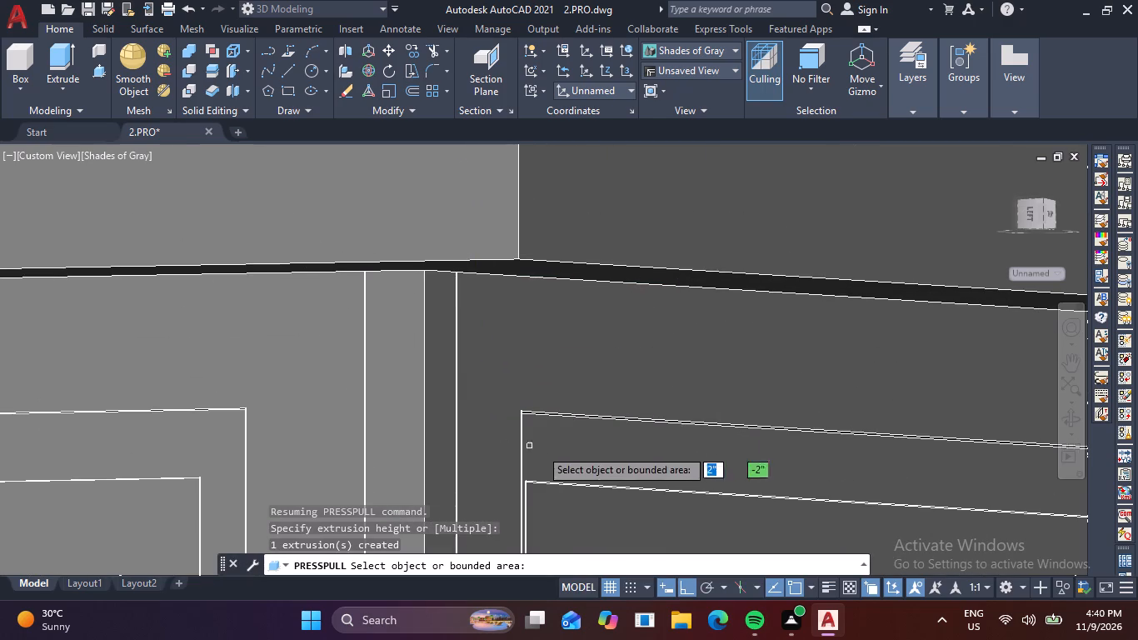
key(Escape)
Turn off the grid display with the building in view.
scroll(725, 383, down, 2)
shift+middle_drag(743, 384, 739, 415)
scroll(736, 413, down, 2)
middle_drag(785, 472, 829, 248)
scroll(835, 237, down, 3)
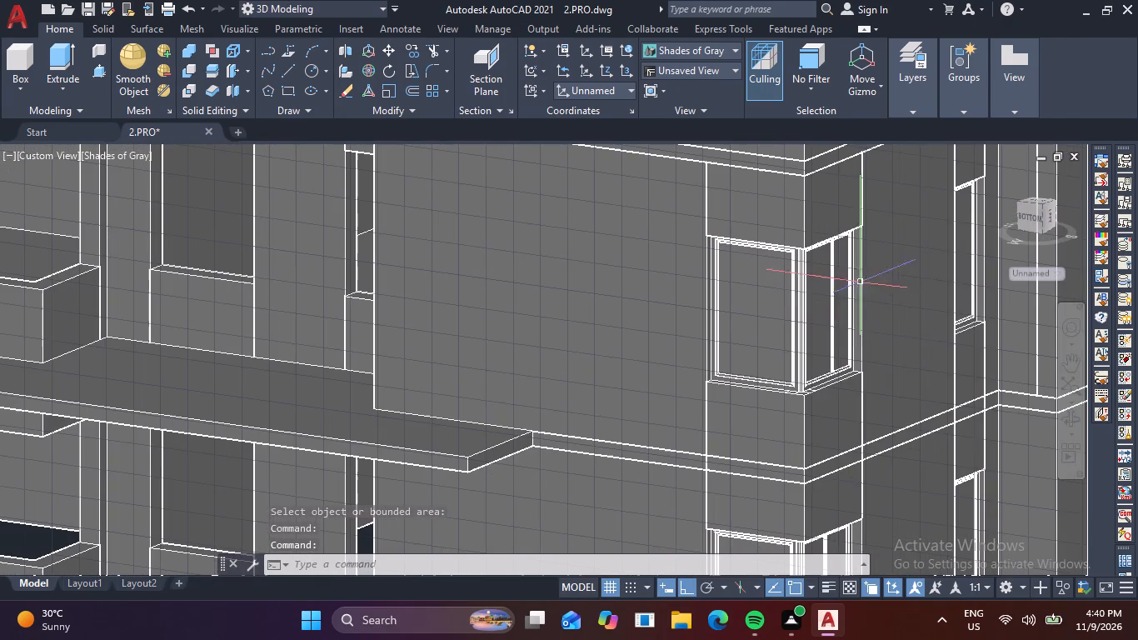
scroll(508, 409, down, 1)
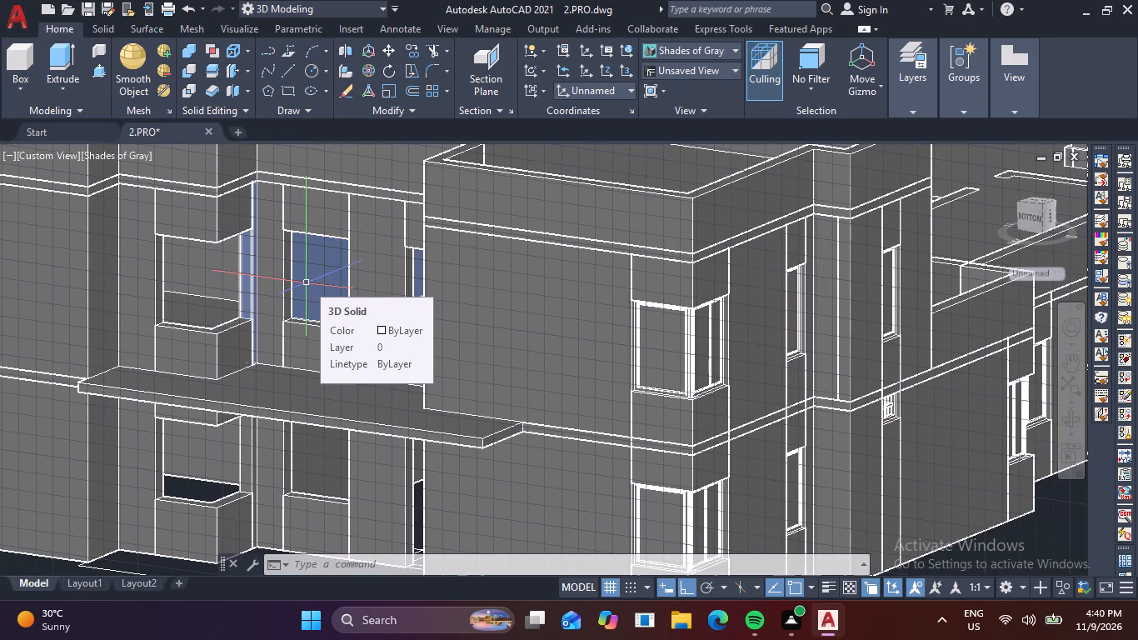
scroll(520, 252, down, 3)
scroll(613, 281, up, 2)
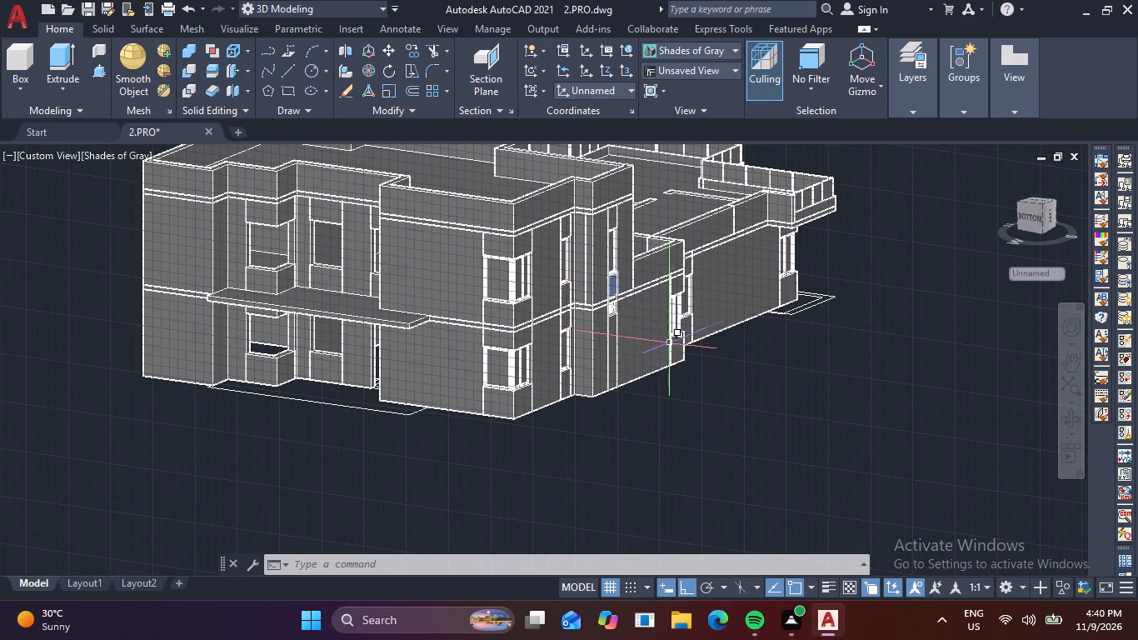
key(F7)
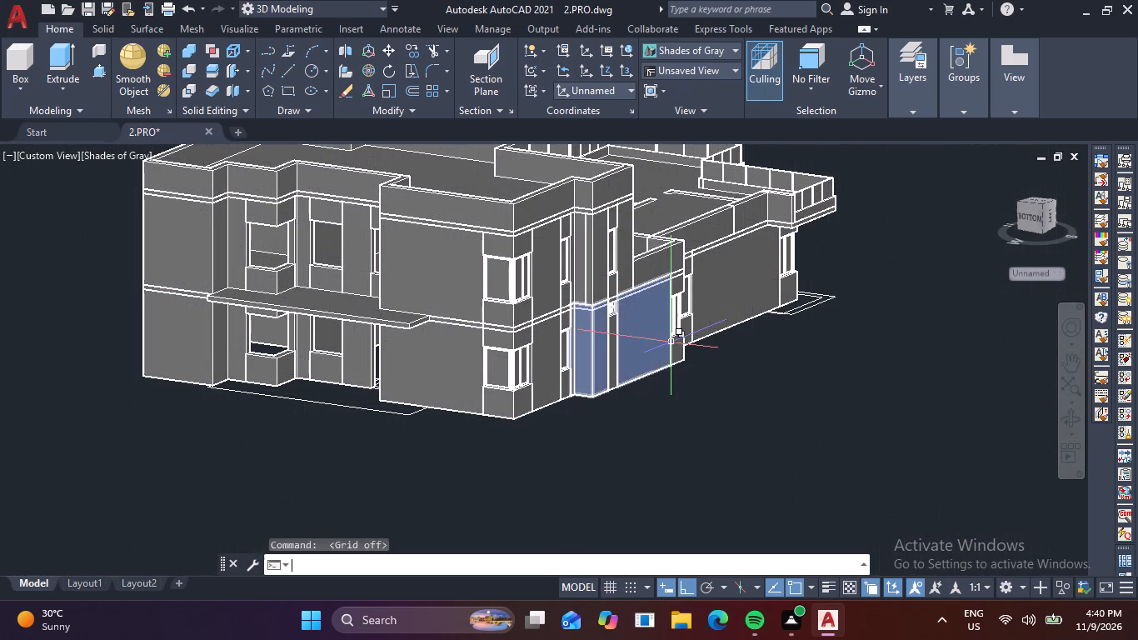
Examine the building's side elevation and entrance porch, checking which window openings are already fitted.
shift+middle_drag(756, 352, 656, 375)
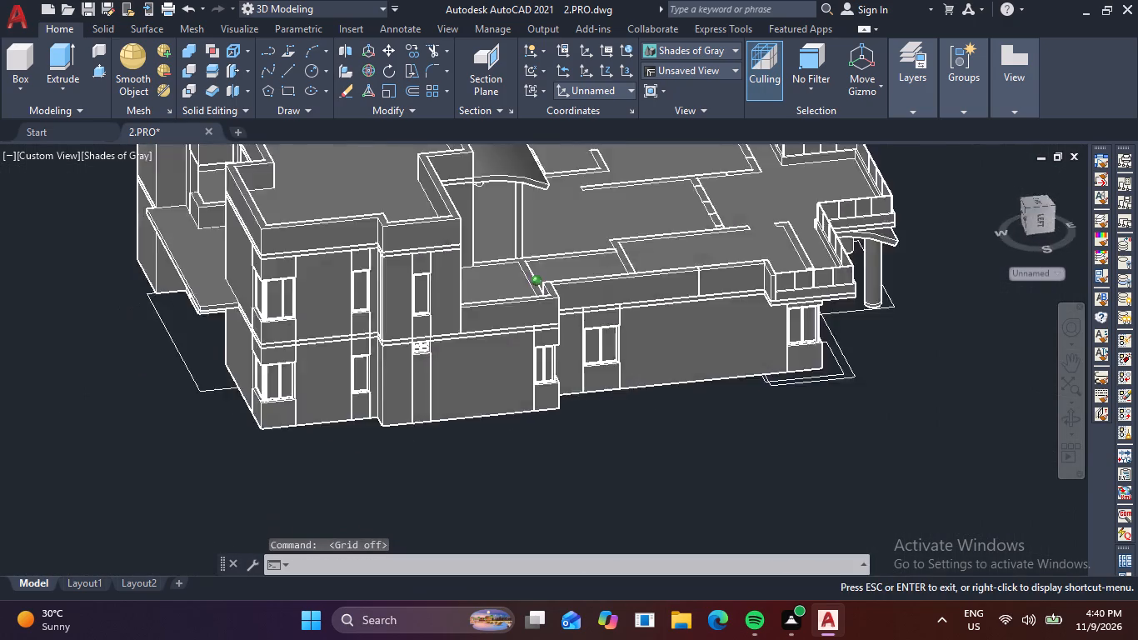
shift+middle_drag(656, 375, 542, 362)
middle_drag(613, 287, 625, 303)
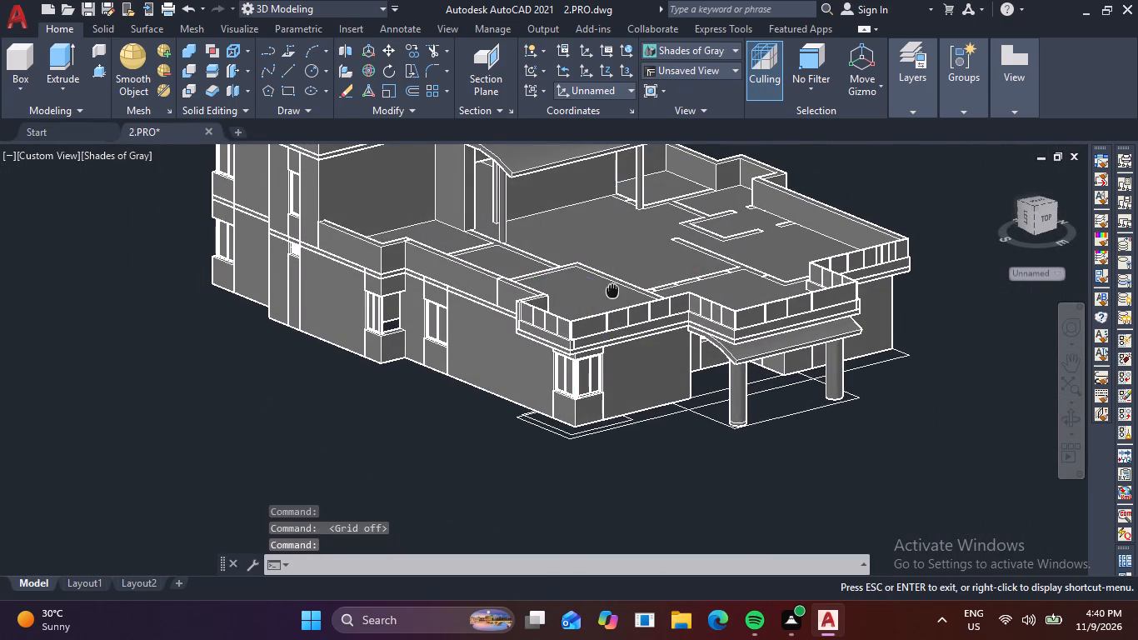
middle_drag(625, 303, 683, 415)
shift+middle_drag(679, 405, 691, 378)
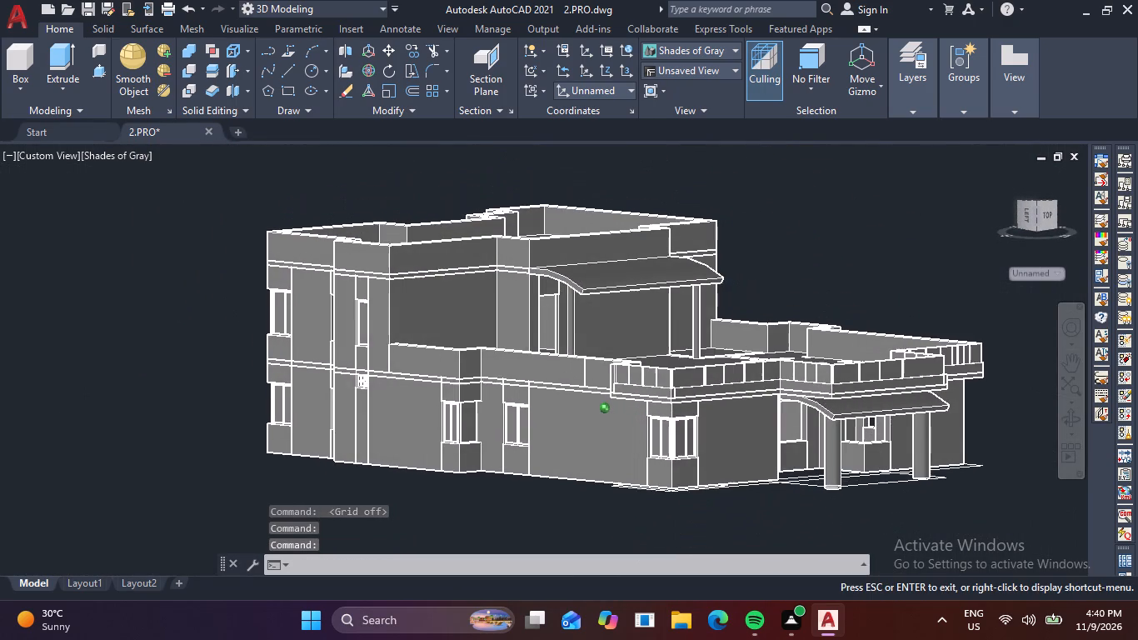
shift+middle_drag(691, 378, 692, 378)
scroll(813, 448, up, 2)
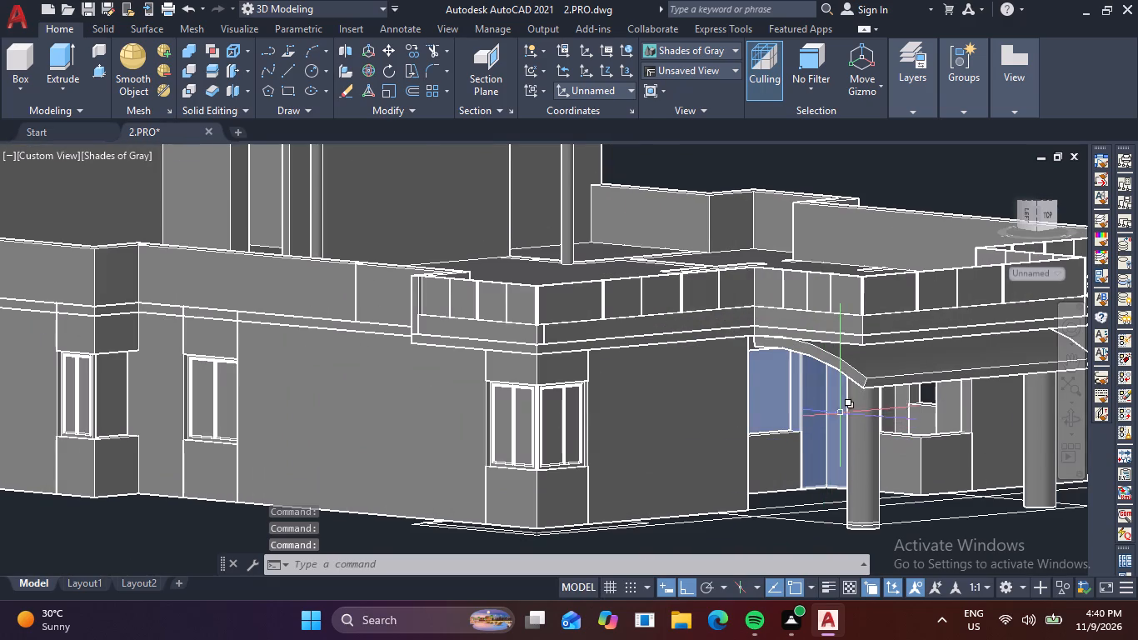
scroll(716, 322, down, 1)
scroll(527, 360, down, 1)
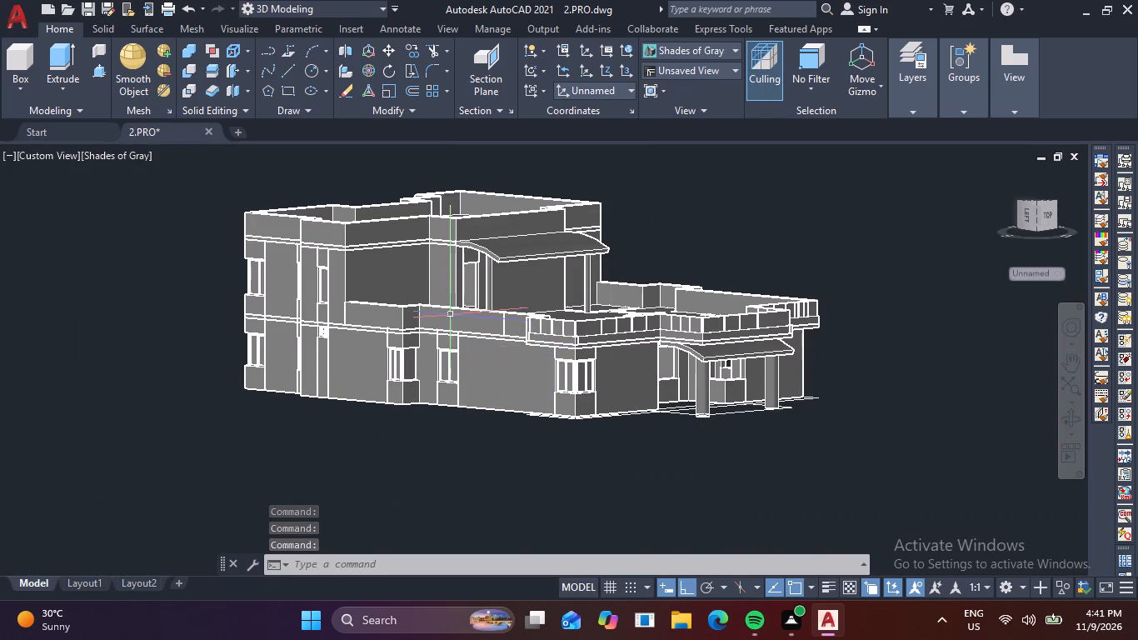
scroll(439, 237, up, 3)
scroll(357, 283, down, 2)
Examine the window openings along the opposite side elevation and around the balcony canopy elevation for missing windows.
shift+middle_drag(697, 372, 438, 375)
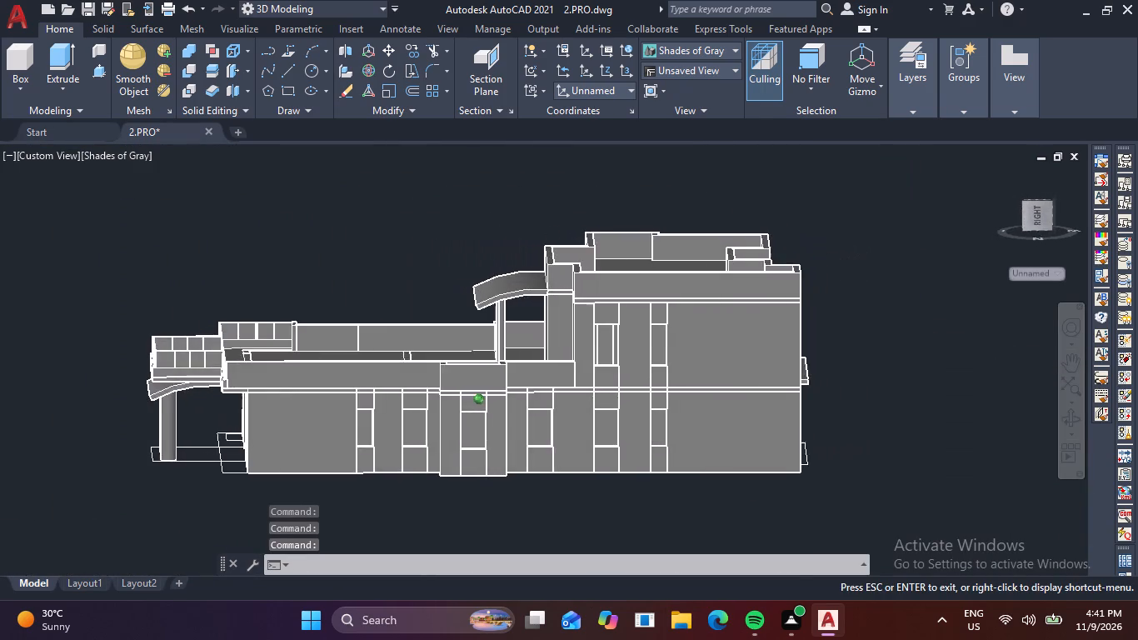
shift+middle_drag(438, 375, 451, 377)
scroll(526, 410, up, 3)
scroll(457, 422, down, 1)
middle_drag(467, 420, 562, 361)
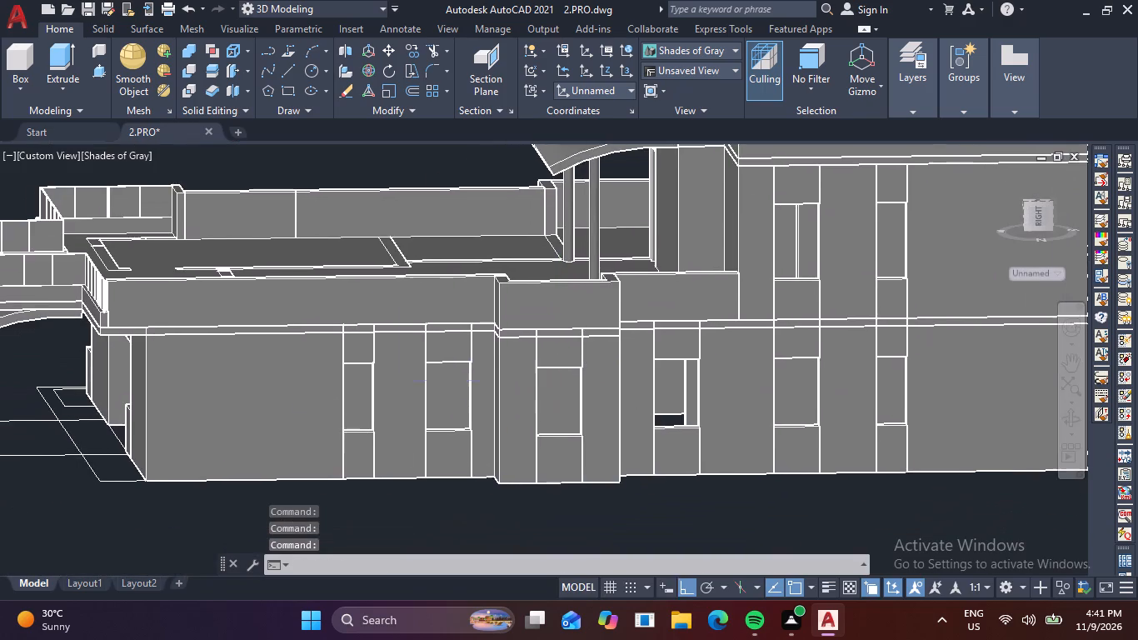
scroll(342, 405, up, 2)
shift+middle_drag(442, 369, 454, 374)
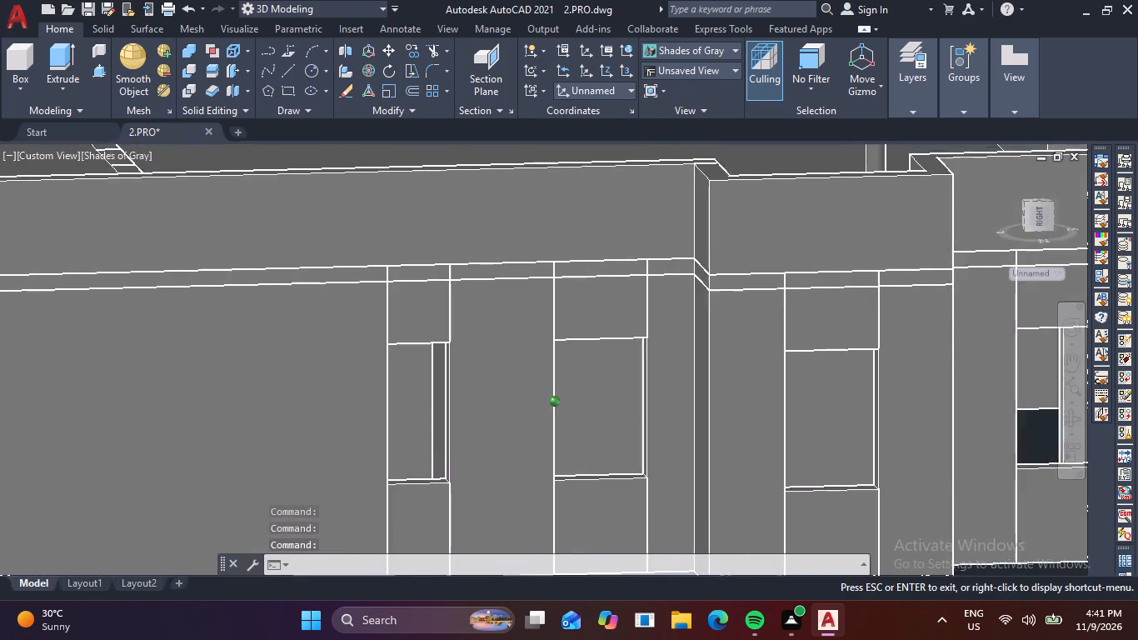
shift+middle_drag(454, 374, 412, 369)
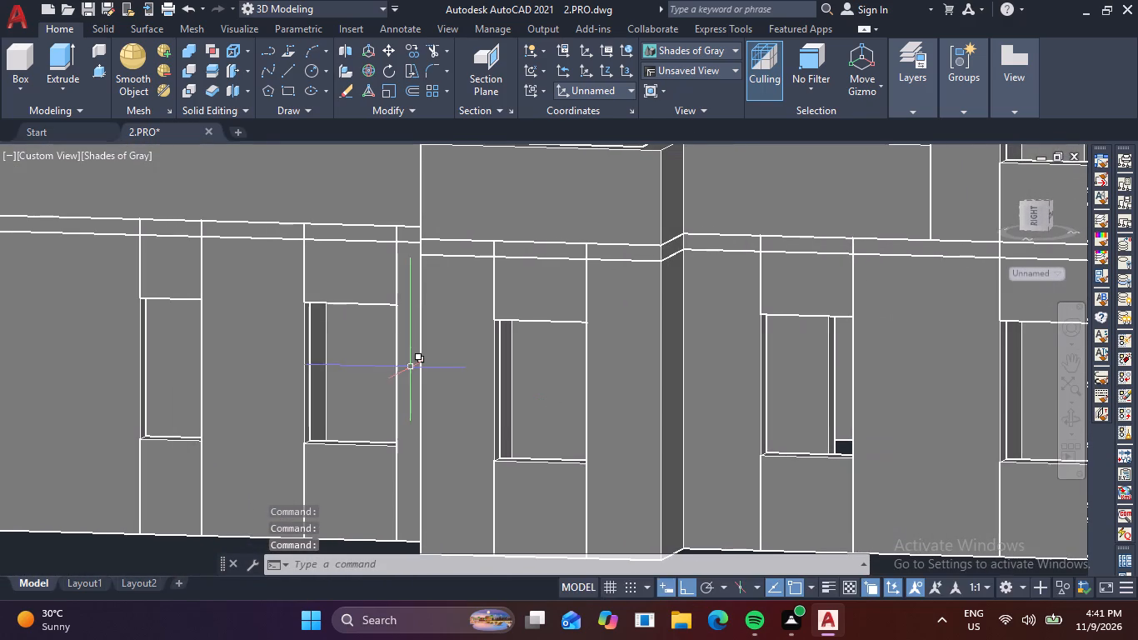
middle_drag(411, 360, 594, 356)
scroll(380, 297, up, 3)
scroll(471, 318, down, 1)
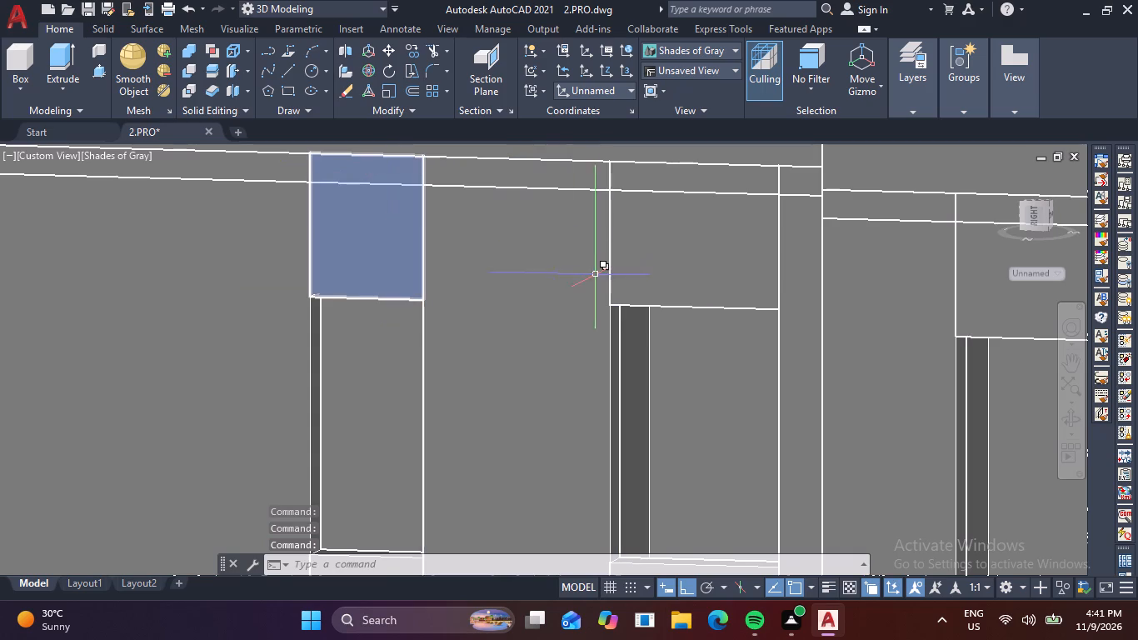
scroll(613, 276, down, 5)
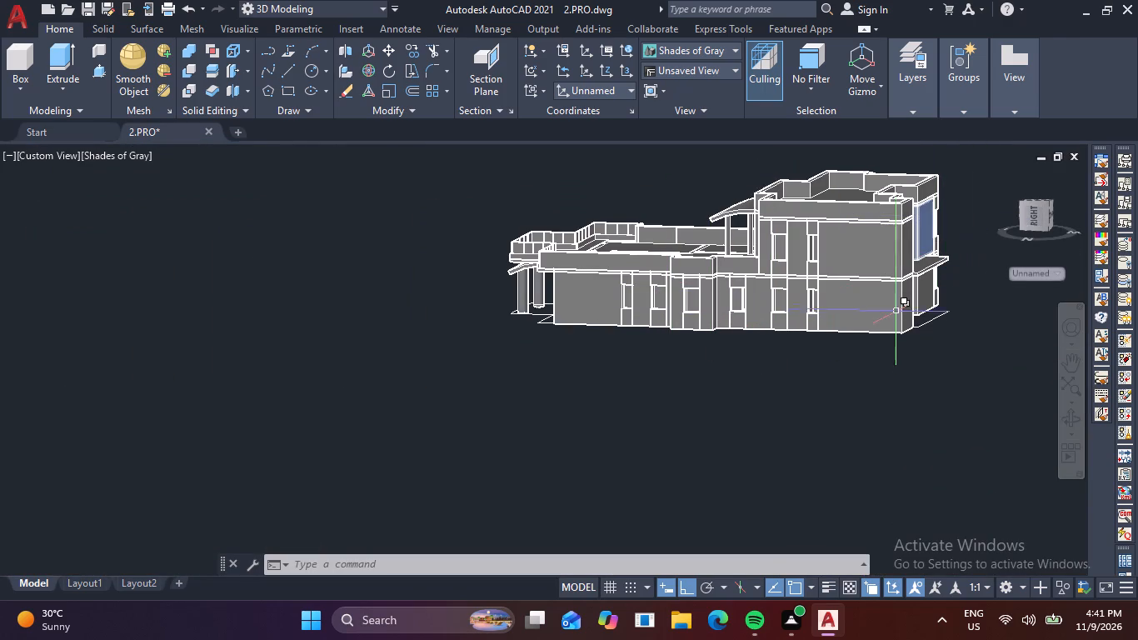
shift+middle_drag(899, 321, 747, 320)
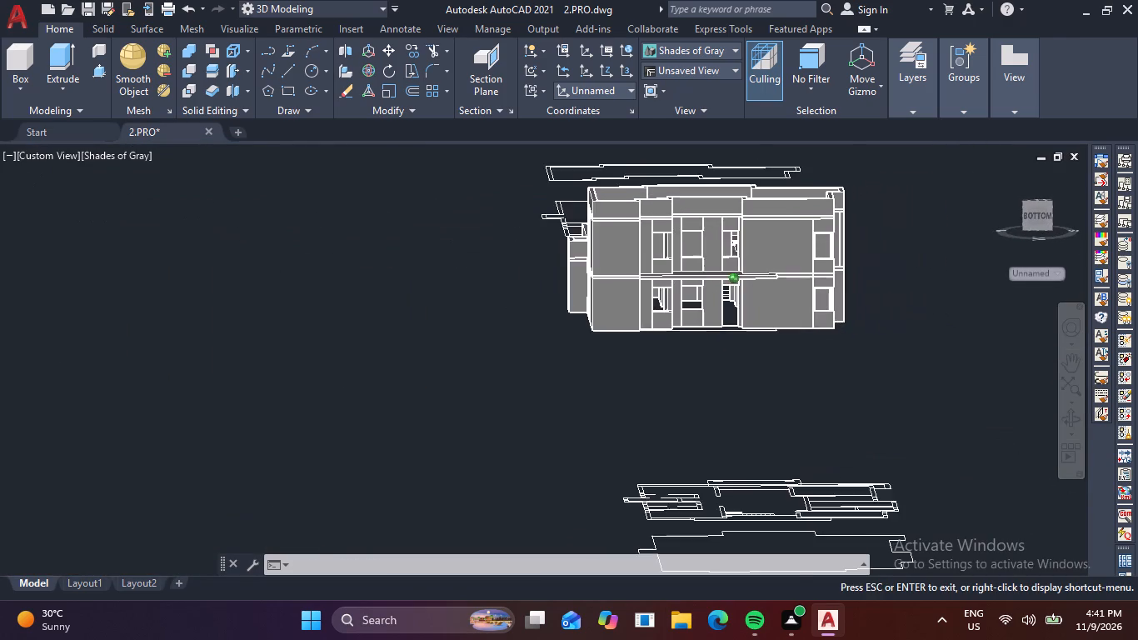
shift+middle_drag(747, 320, 746, 321)
scroll(876, 272, up, 4)
middle_drag(763, 253, 957, 301)
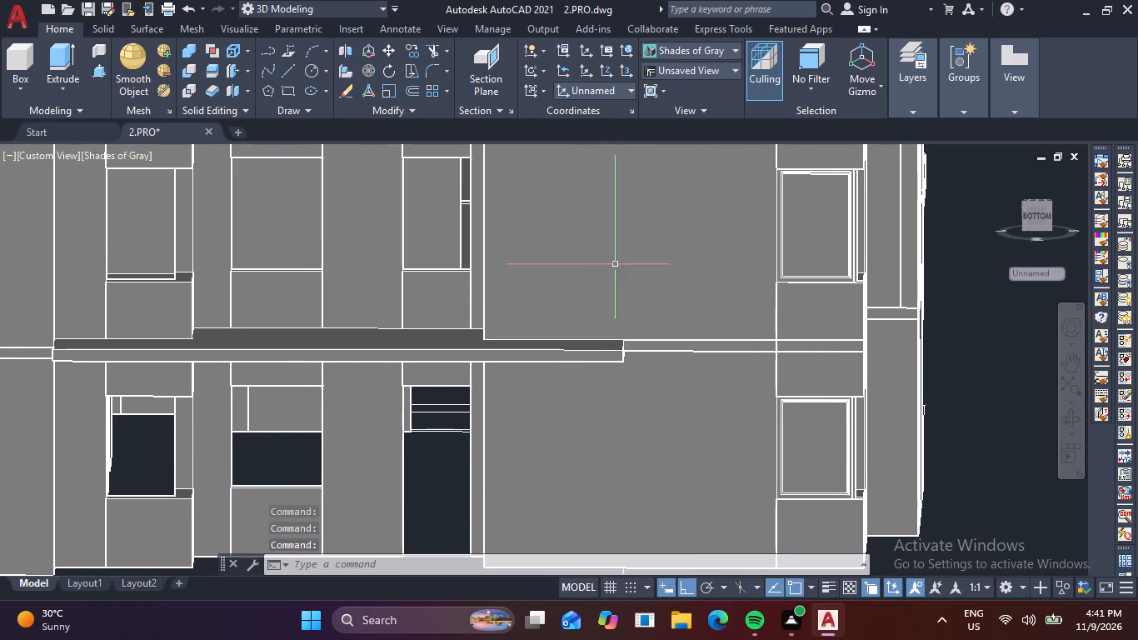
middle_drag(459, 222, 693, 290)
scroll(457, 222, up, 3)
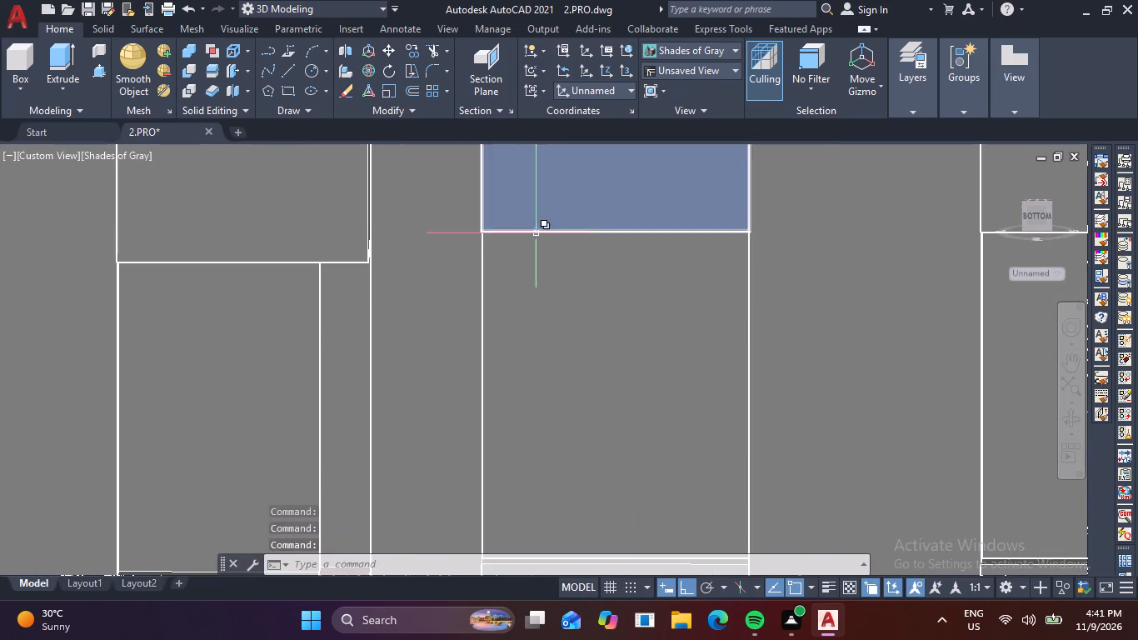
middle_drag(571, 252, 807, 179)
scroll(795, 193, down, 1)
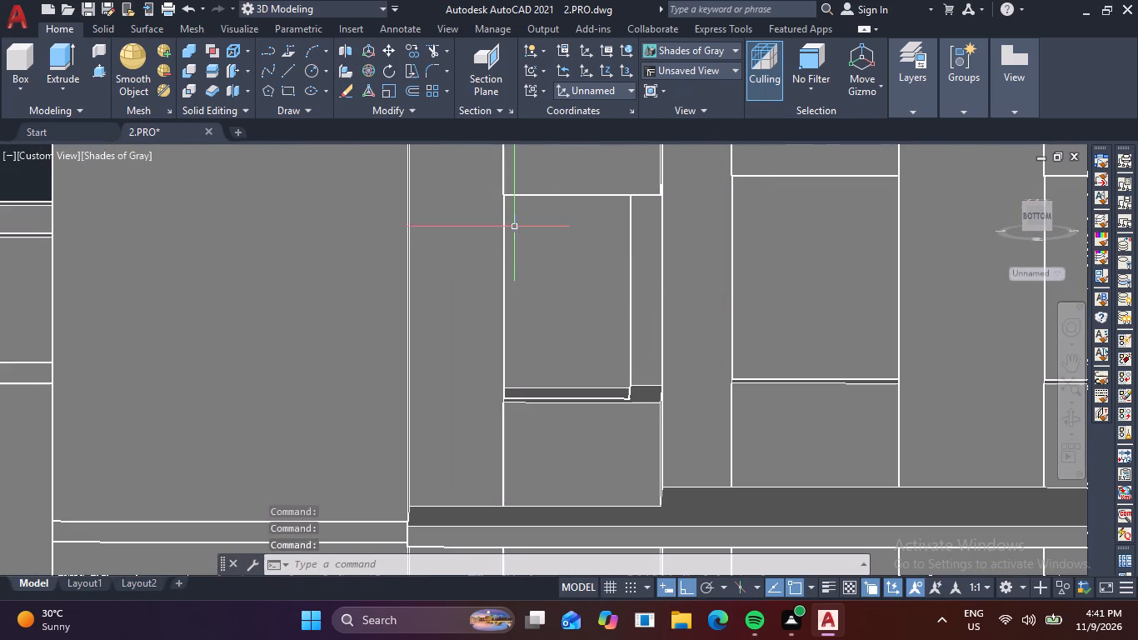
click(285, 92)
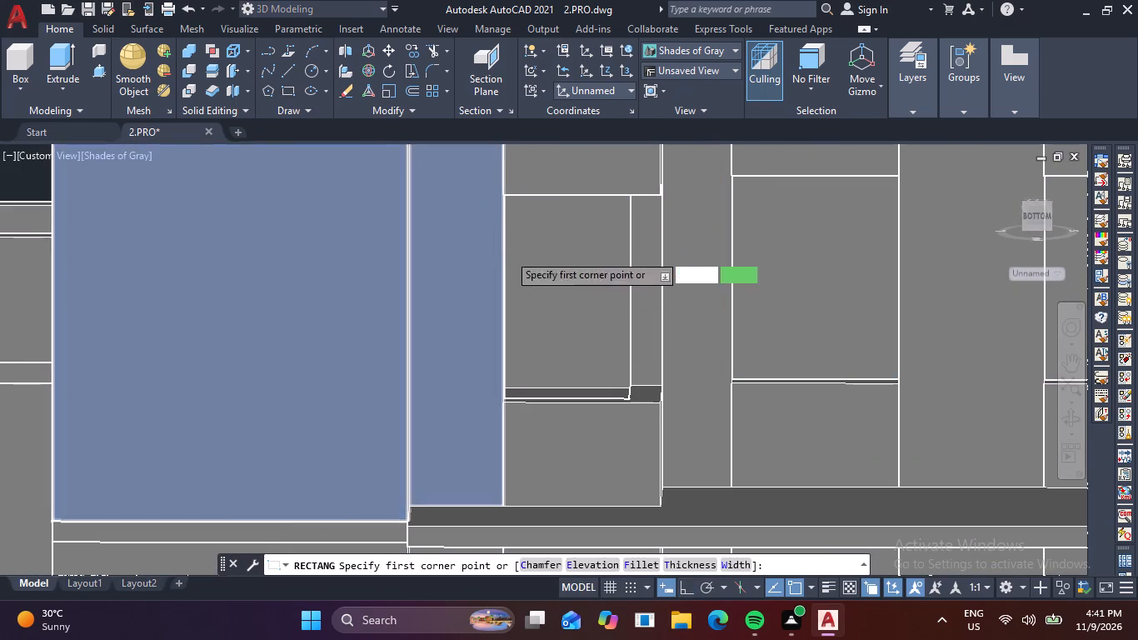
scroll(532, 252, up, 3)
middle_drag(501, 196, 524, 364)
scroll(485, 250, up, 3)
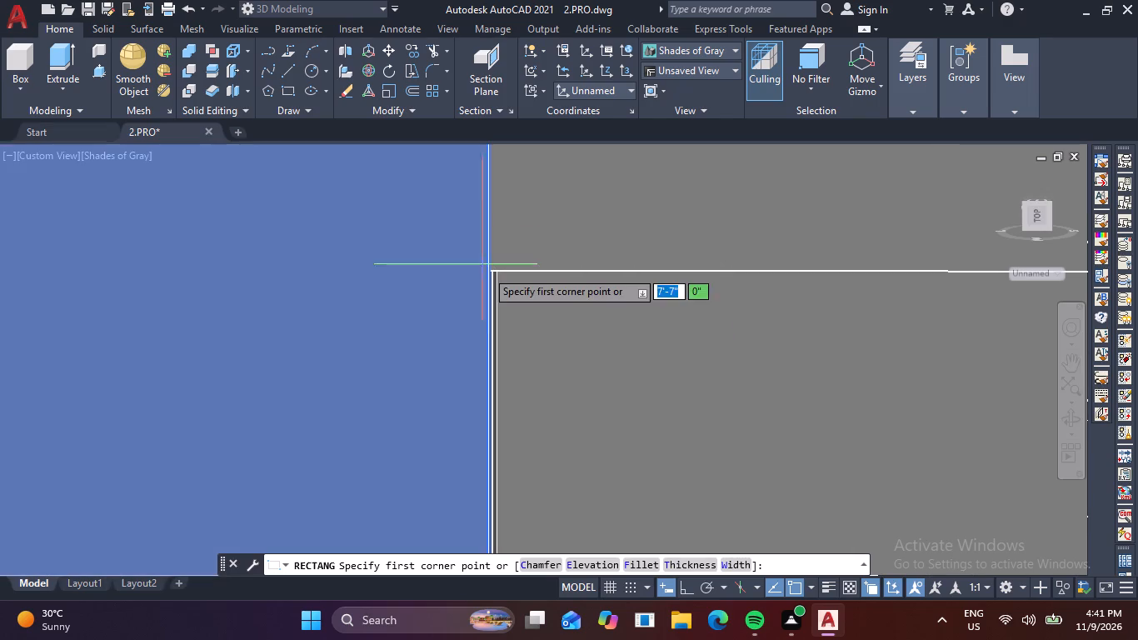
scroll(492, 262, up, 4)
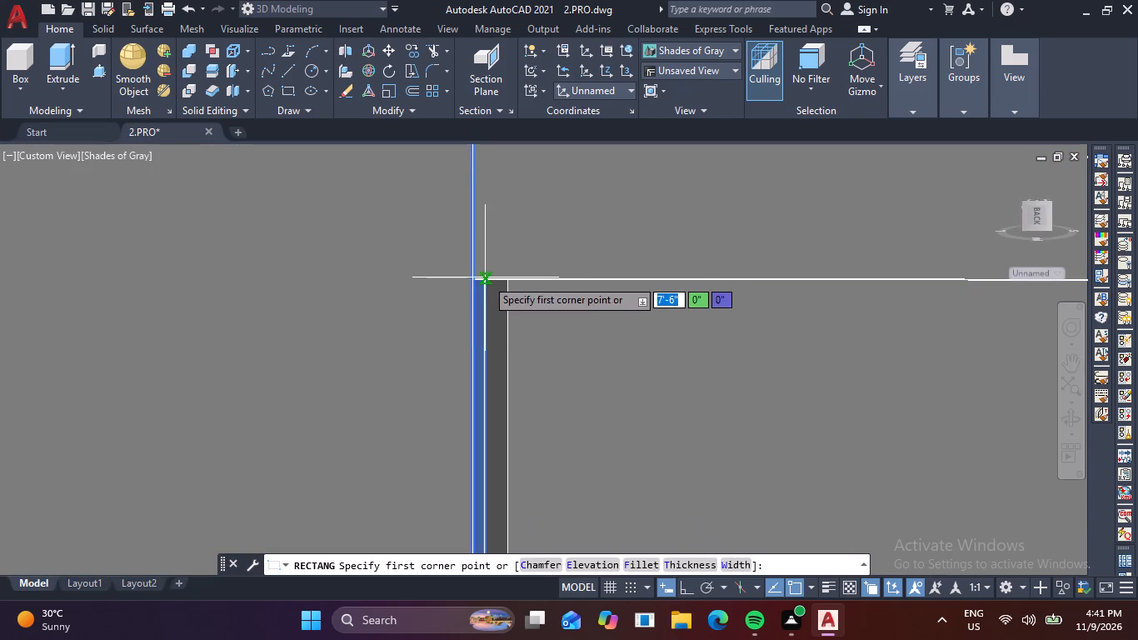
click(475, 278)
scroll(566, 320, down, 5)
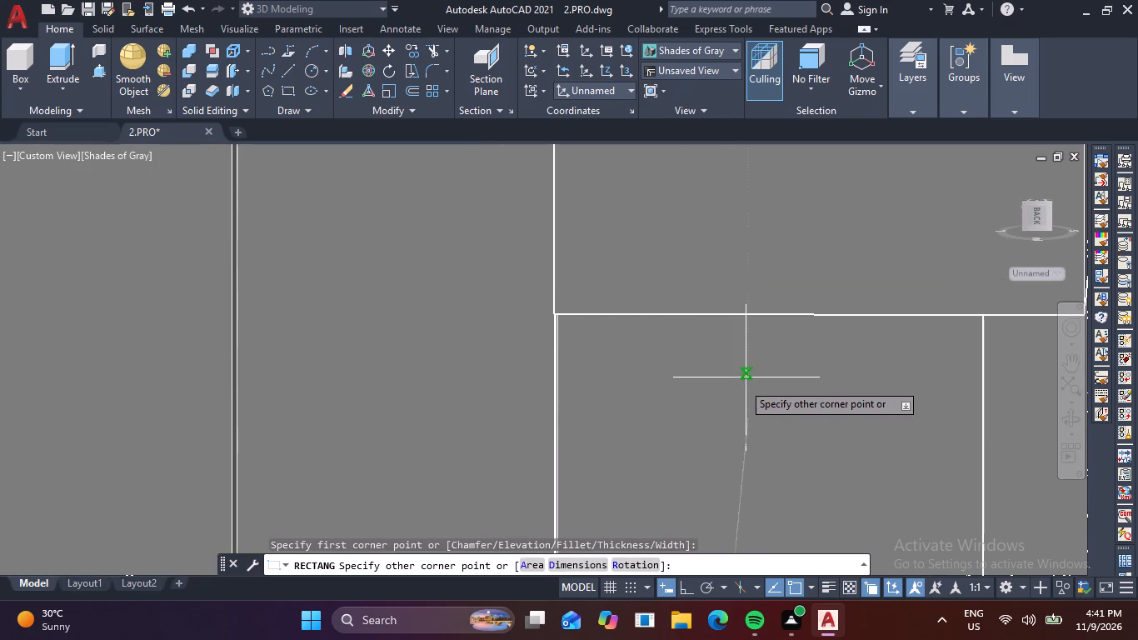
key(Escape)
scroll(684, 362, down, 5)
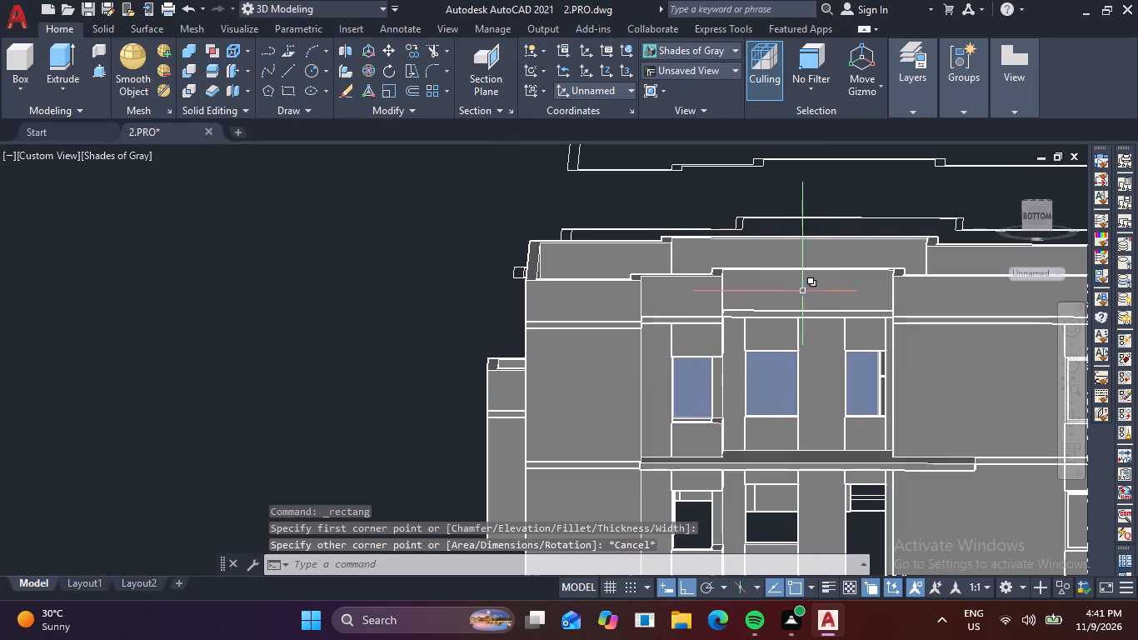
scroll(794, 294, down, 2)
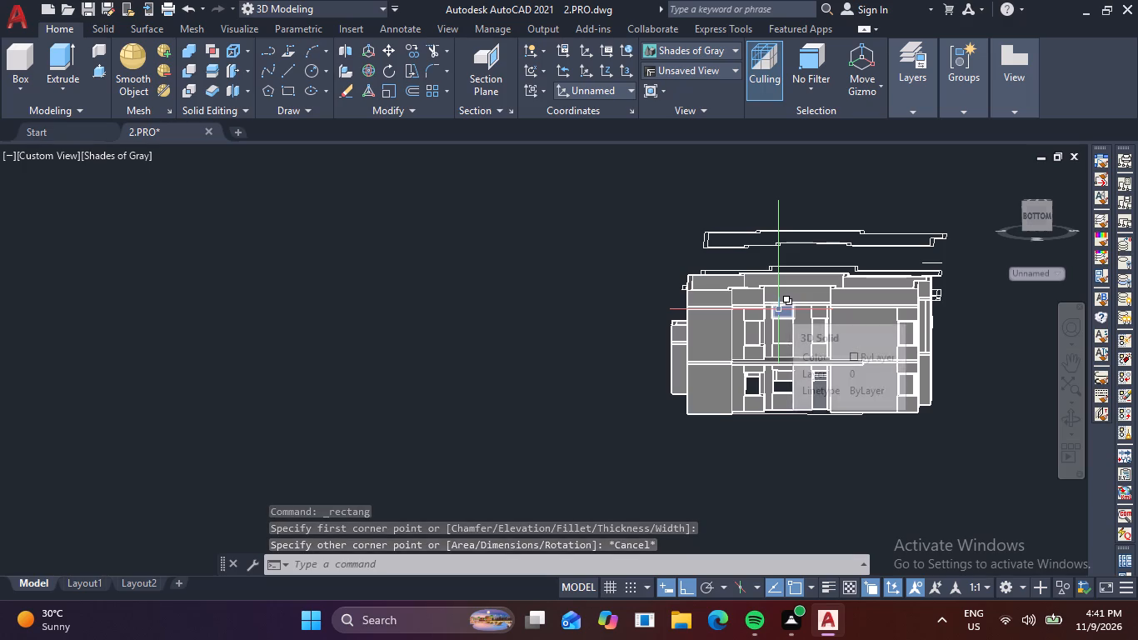
Turn the grid display back on.
key(F7)
Draw a 4' wide rectangle over the middle upper-floor window opening, from its upper corner to the diagonally opposite sill corner.
scroll(760, 322, up, 8)
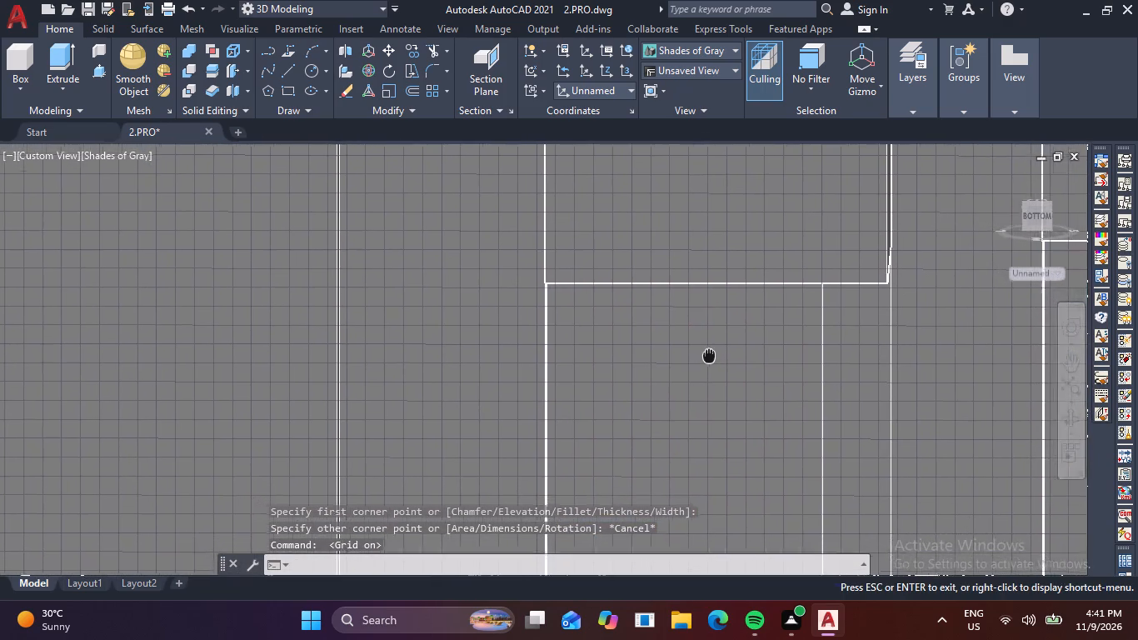
shift+middle_drag(699, 344, 688, 345)
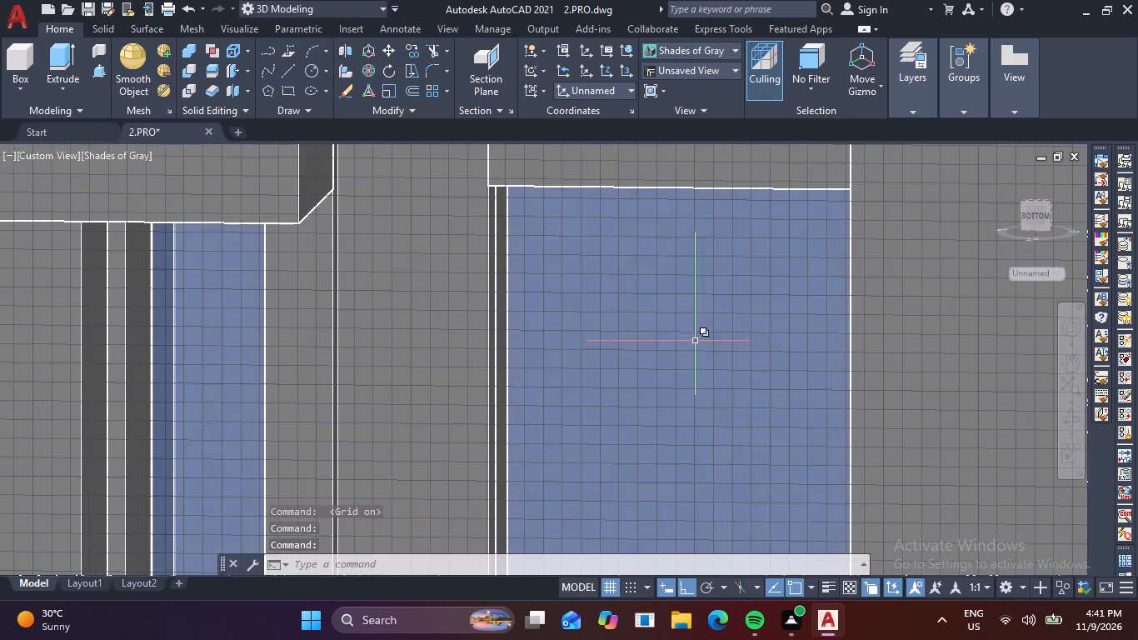
scroll(696, 339, down, 1)
middle_drag(707, 337, 943, 294)
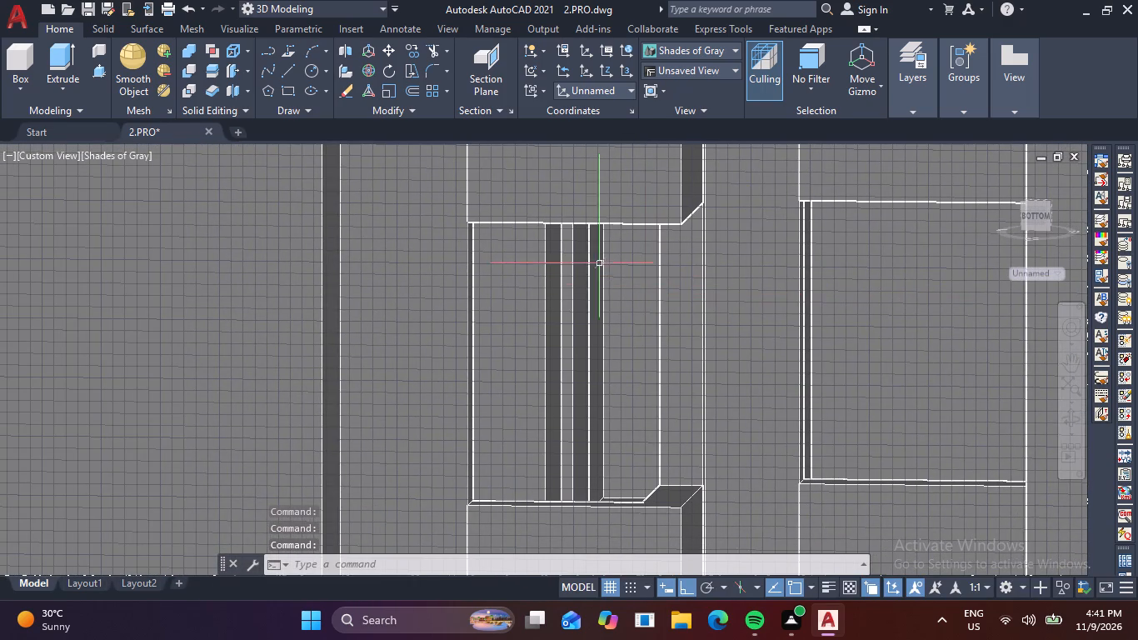
scroll(645, 297, down, 1)
middle_drag(797, 374, 701, 318)
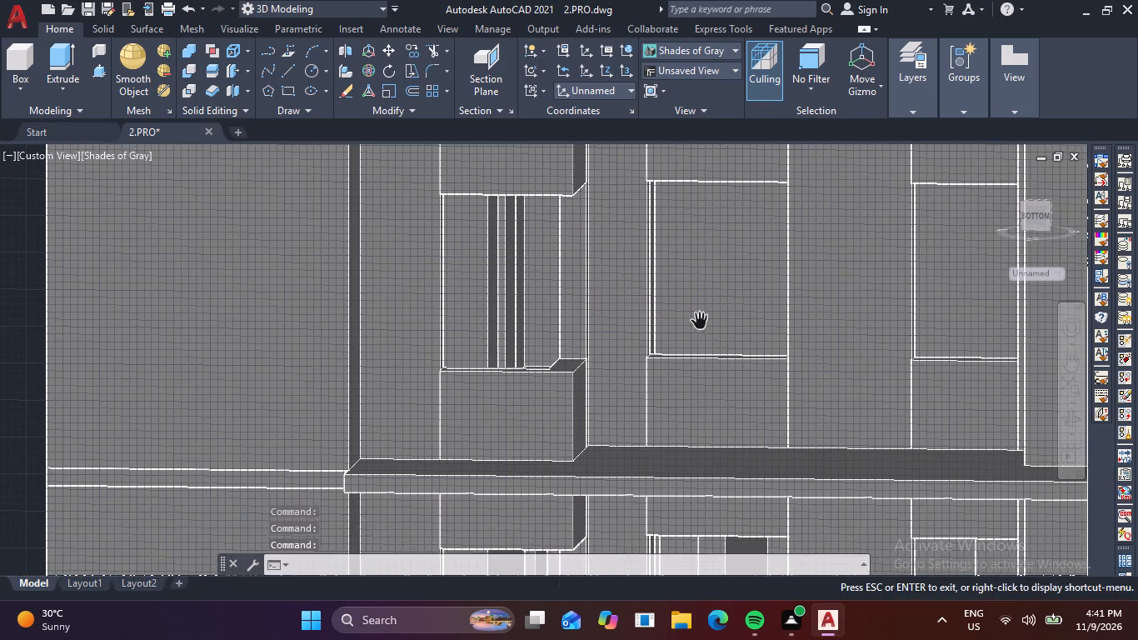
scroll(684, 206, up, 3)
middle_drag(674, 204, 650, 347)
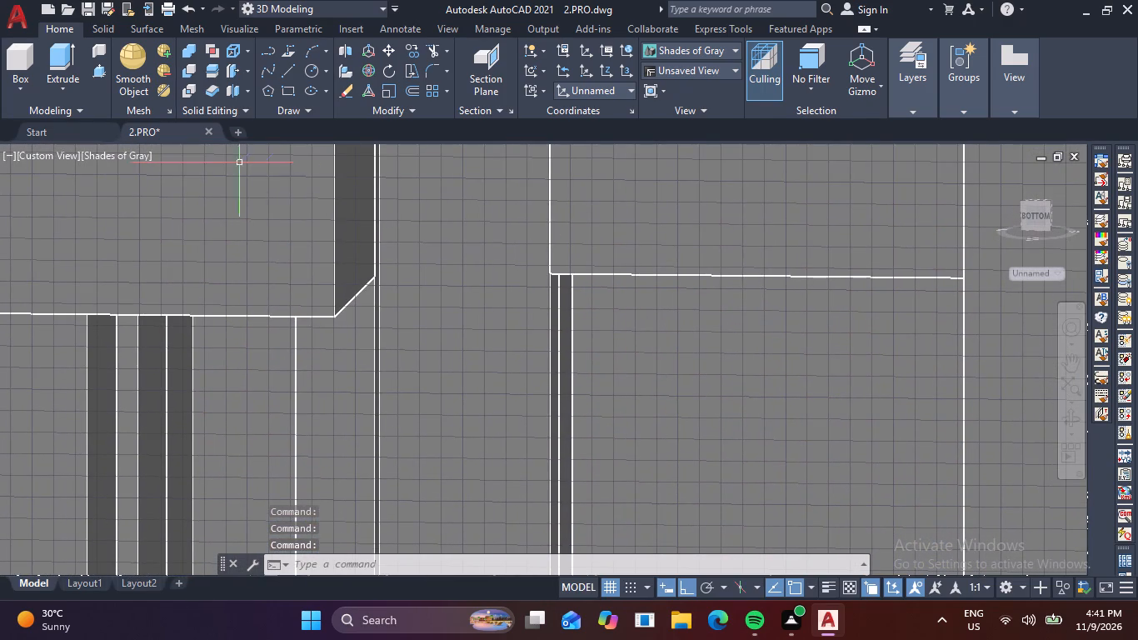
click(282, 93)
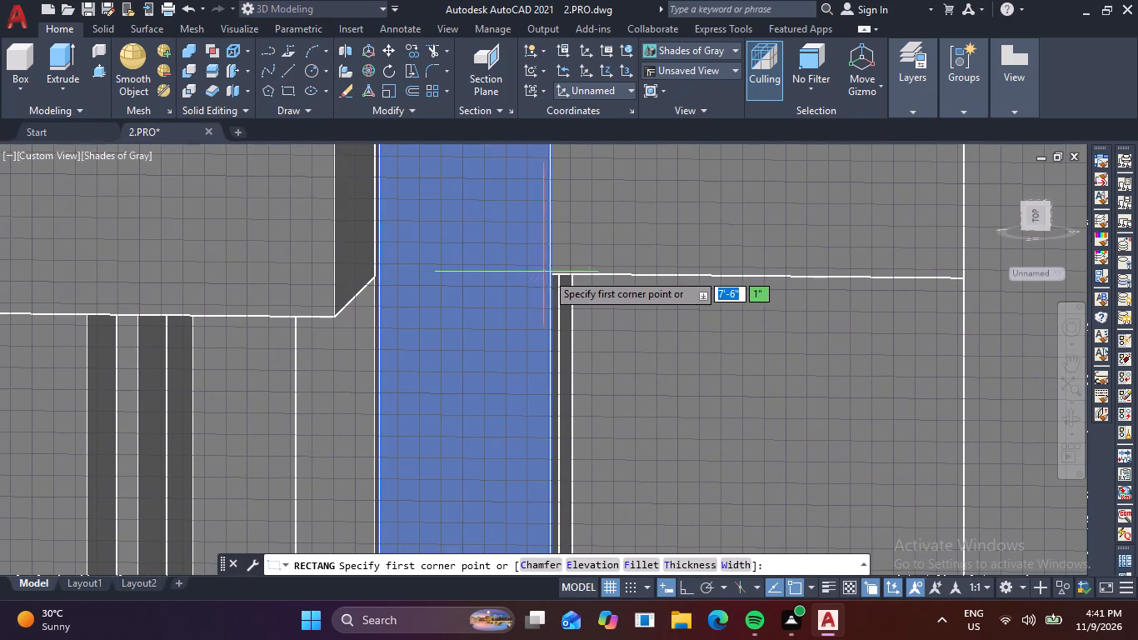
click(552, 272)
scroll(790, 382, down, 2)
middle_drag(806, 402, 697, 248)
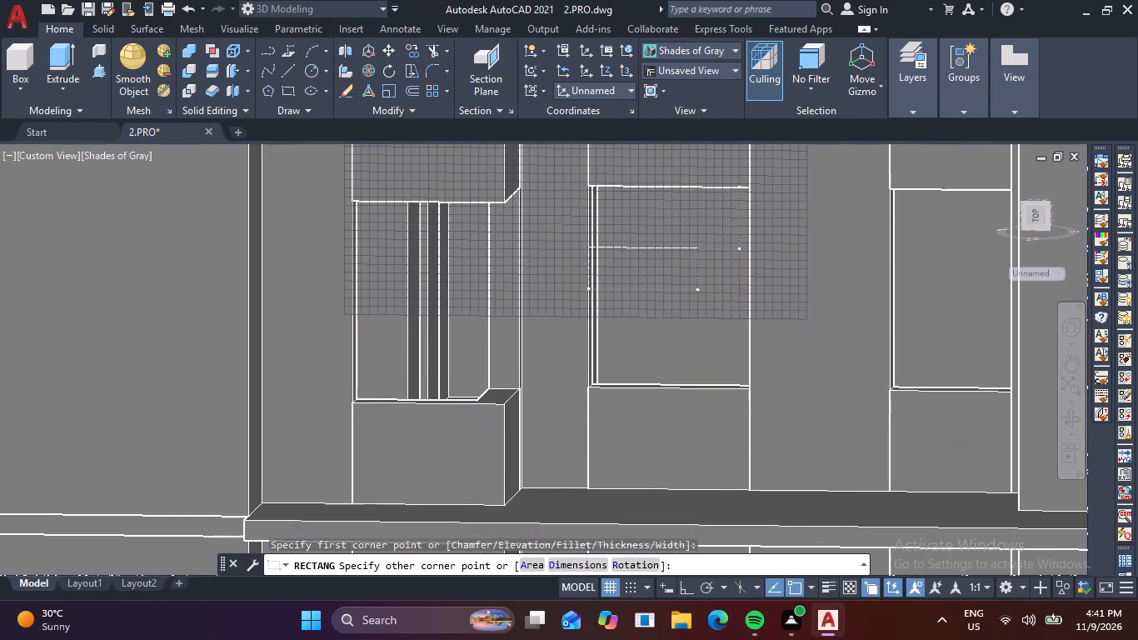
scroll(746, 387, up, 3)
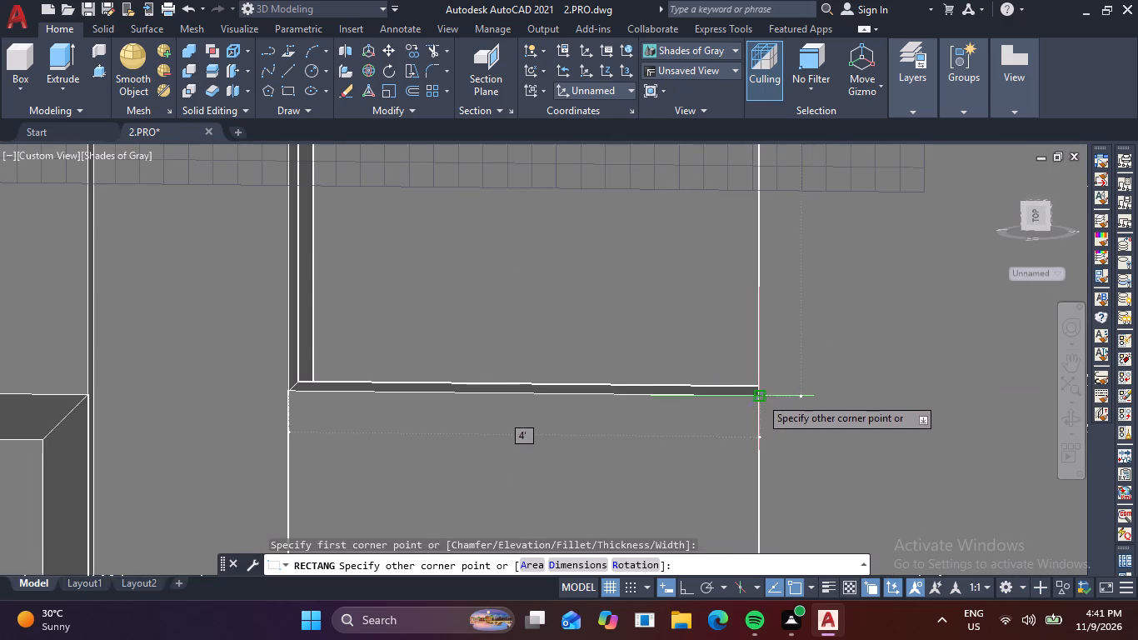
click(760, 397)
Move the opening rectangle straight out from the facade along the red axis into empty space clear of the building.
click(715, 394)
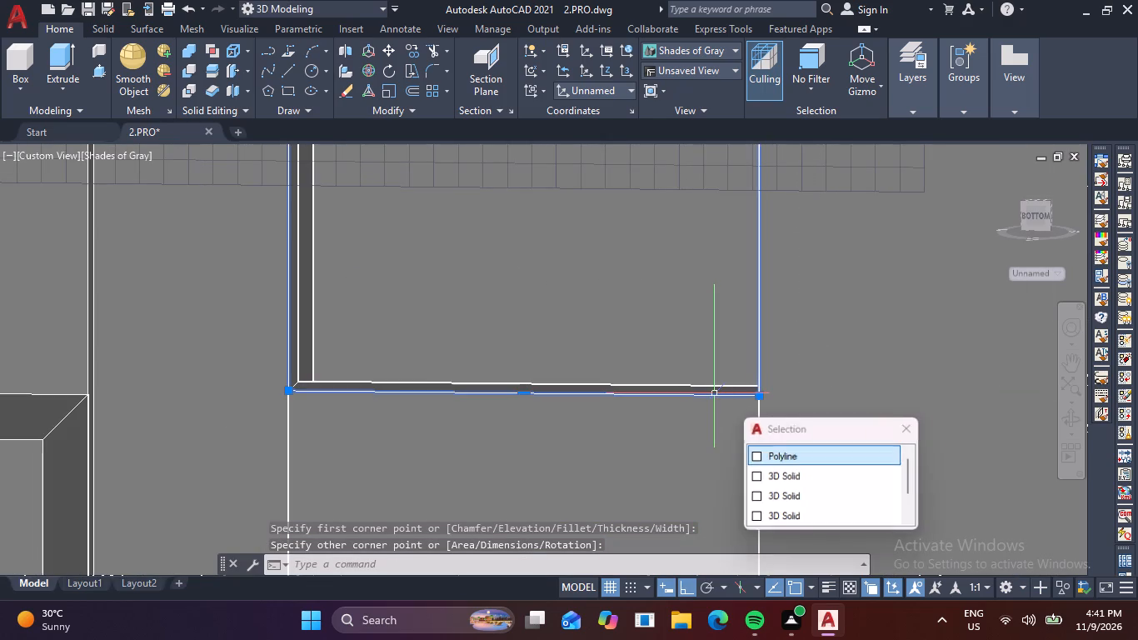
middle_drag(681, 348, 706, 500)
scroll(707, 499, down, 1)
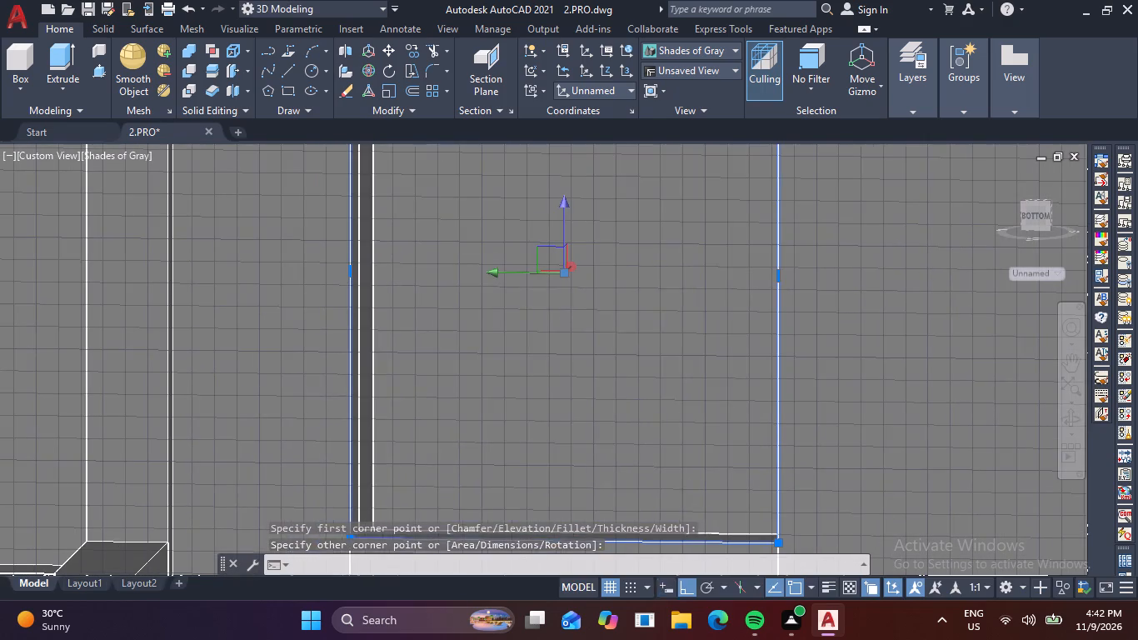
click(571, 270)
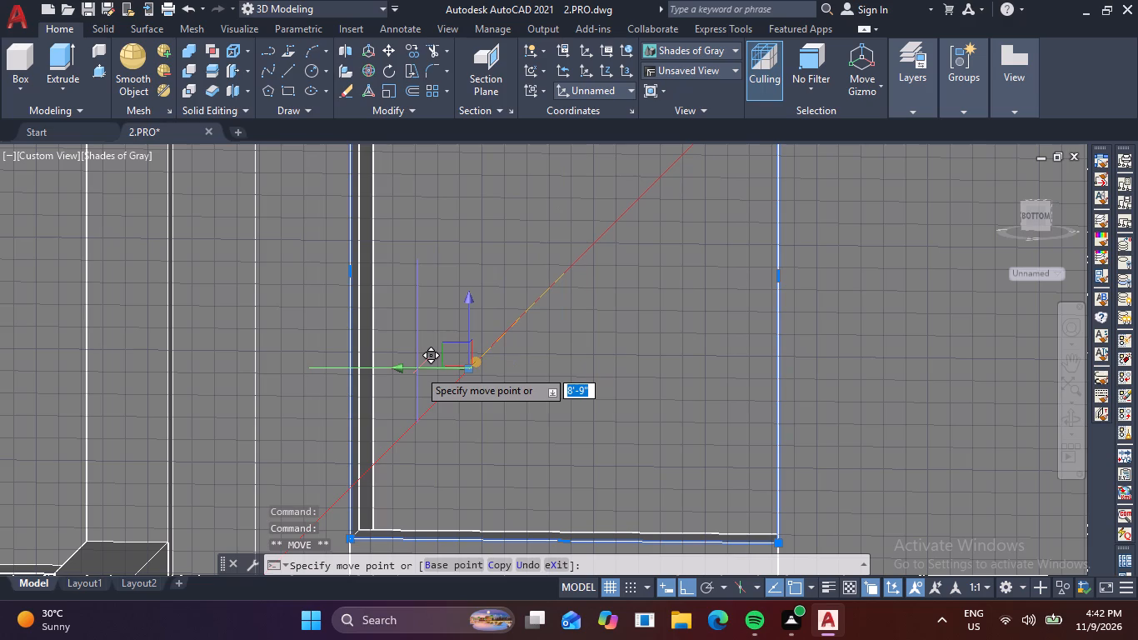
scroll(418, 369, down, 6)
middle_drag(385, 456, 715, 286)
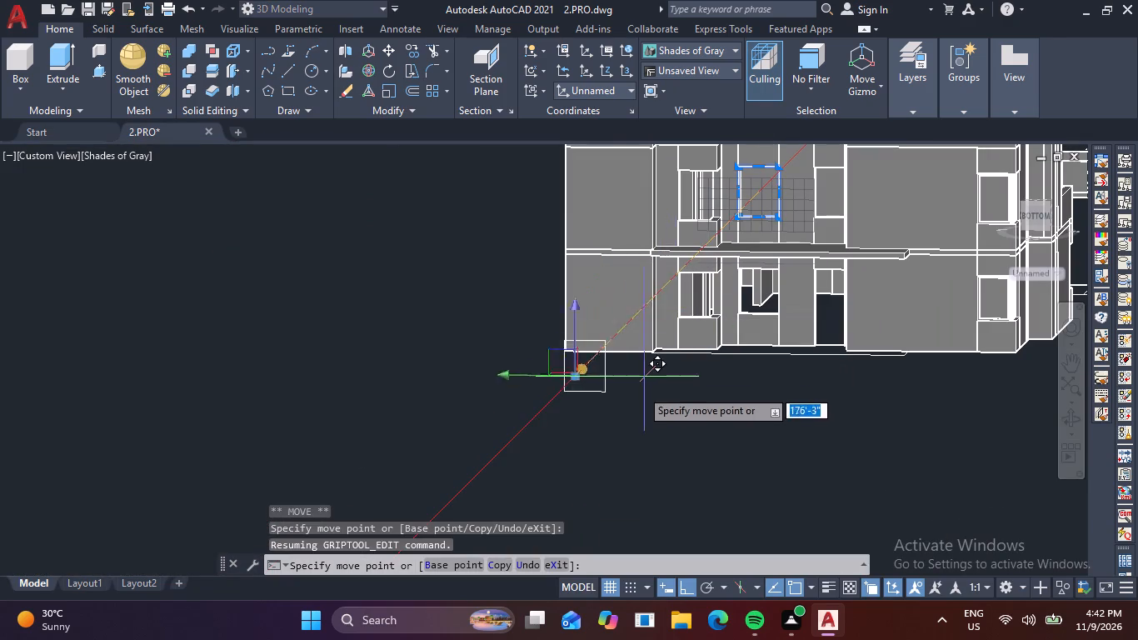
click(621, 409)
scroll(531, 392, up, 4)
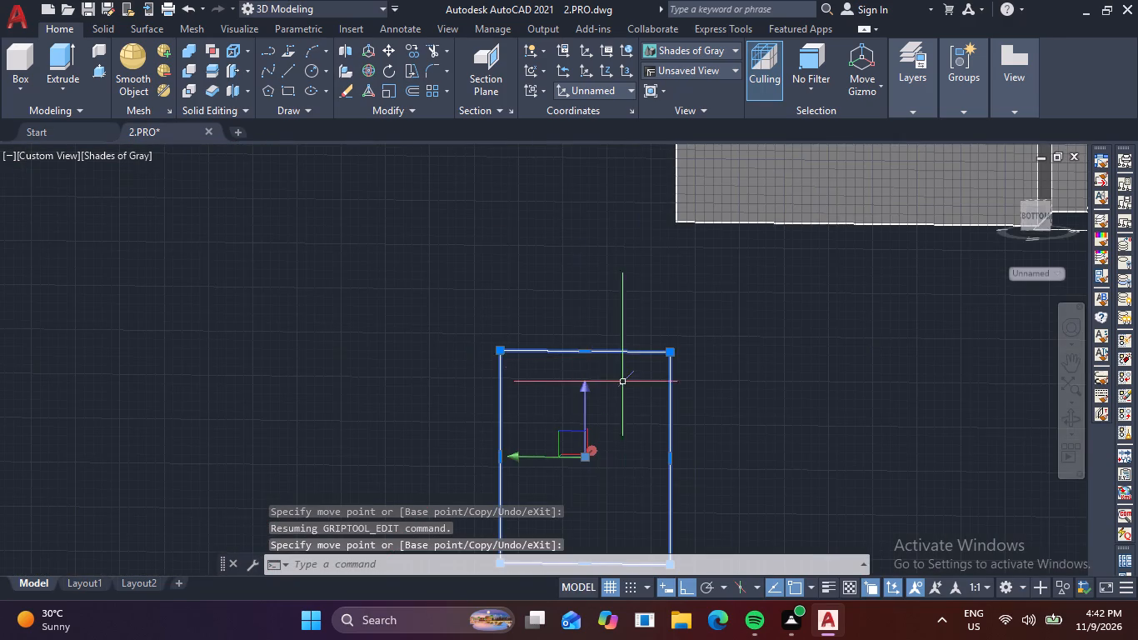
middle_drag(626, 387, 651, 322)
key(Escape)
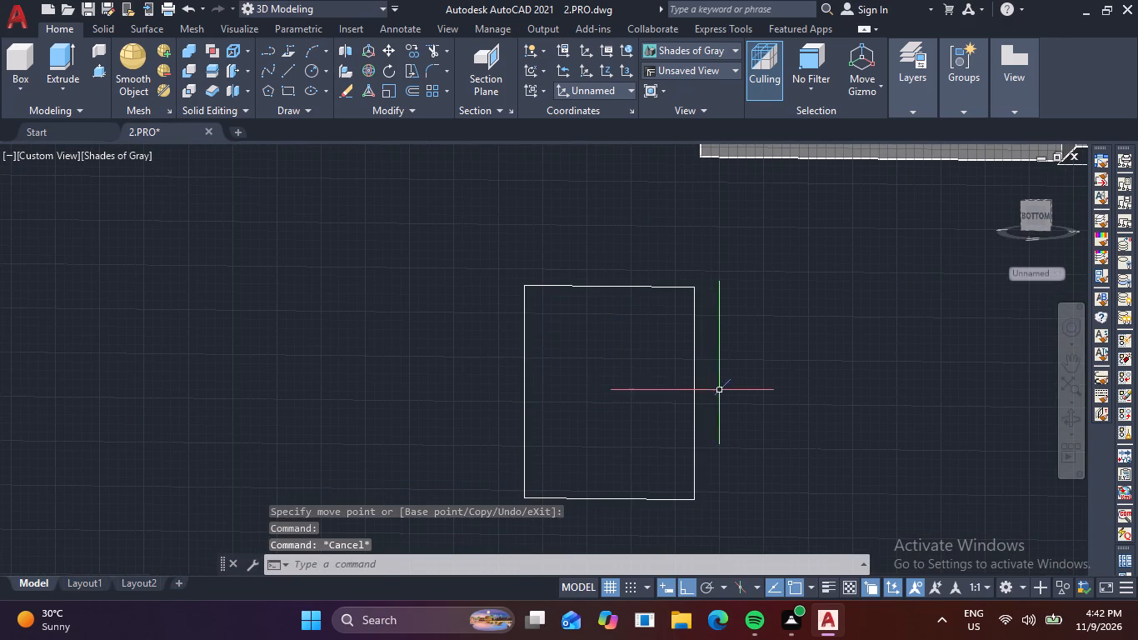
Offset the moved rectangle 2" inward to outline the outer window frame.
middle_drag(721, 391, 732, 374)
text(o)
key(space)
text(2)
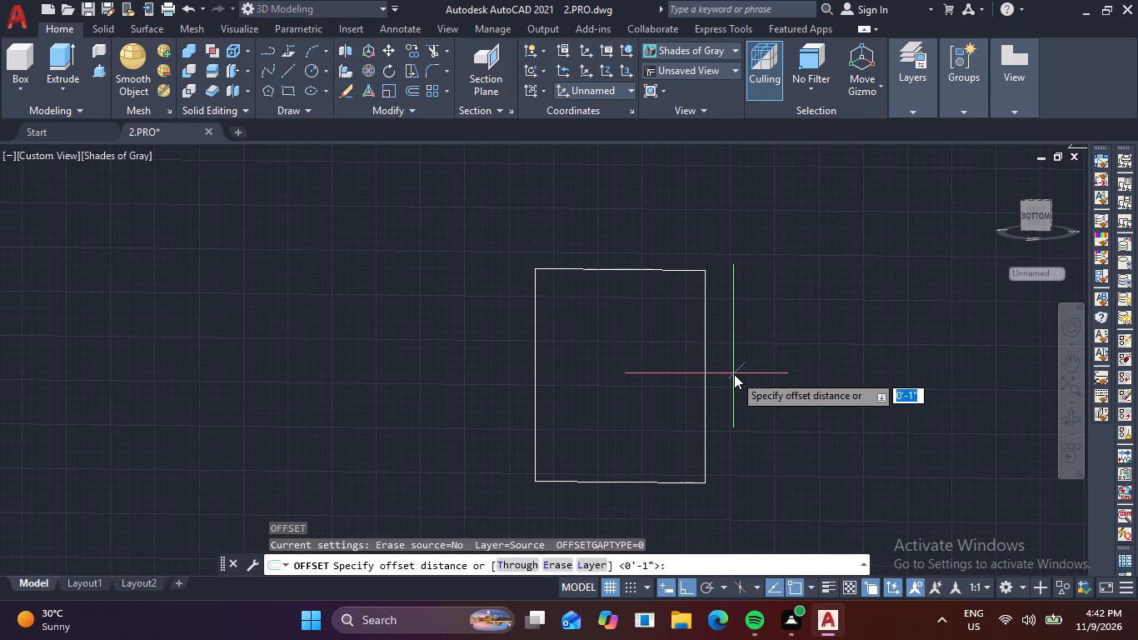
key(space)
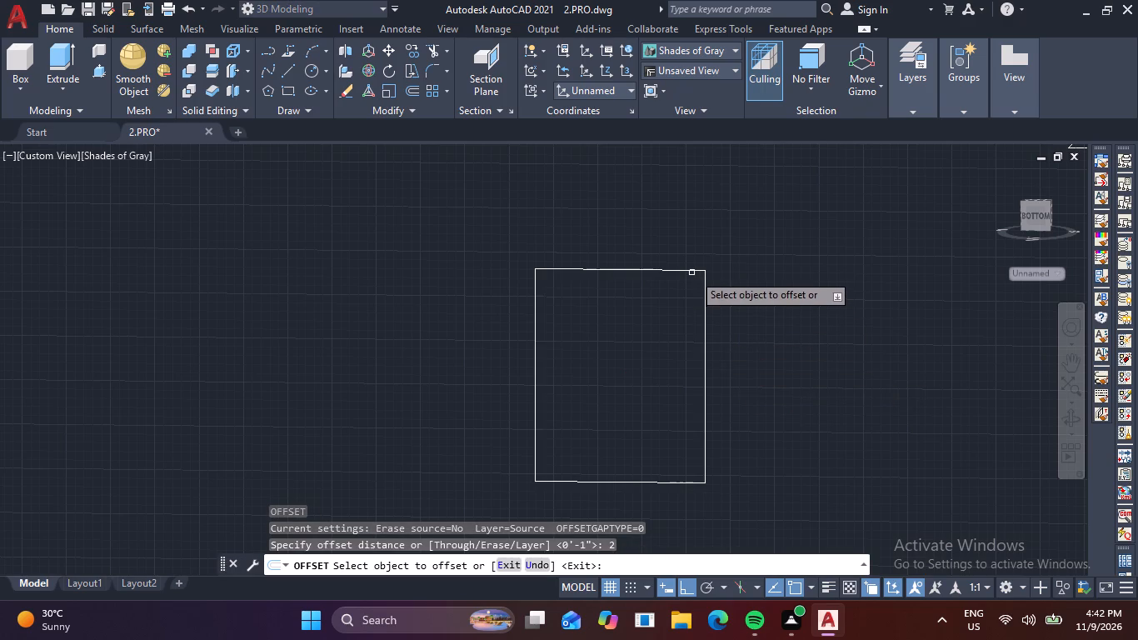
click(693, 273)
click(666, 332)
key(Escape)
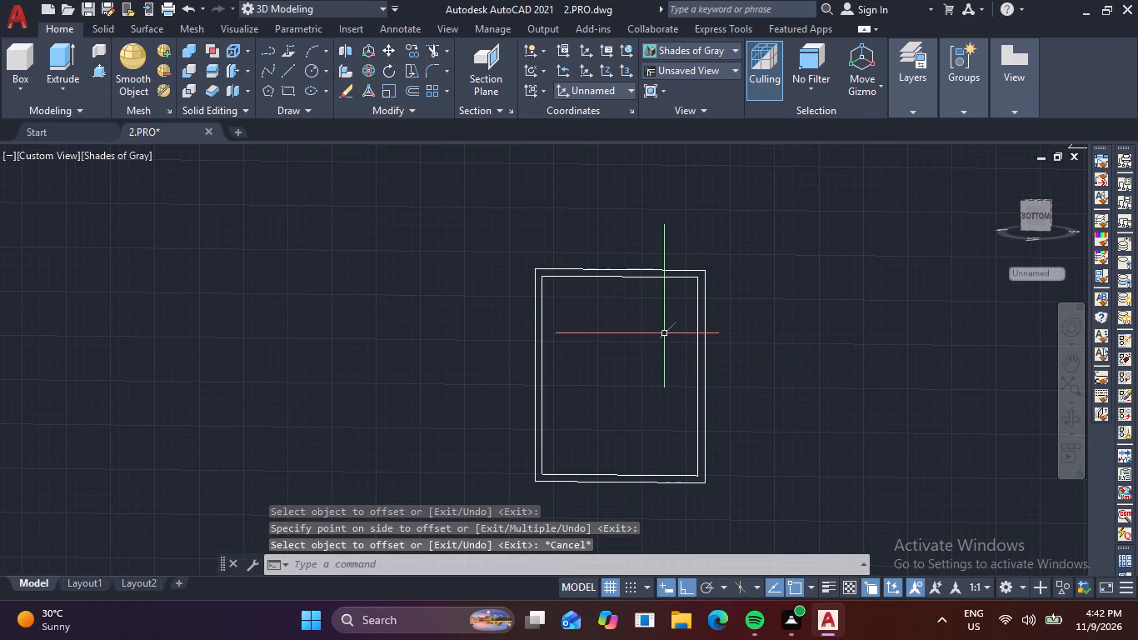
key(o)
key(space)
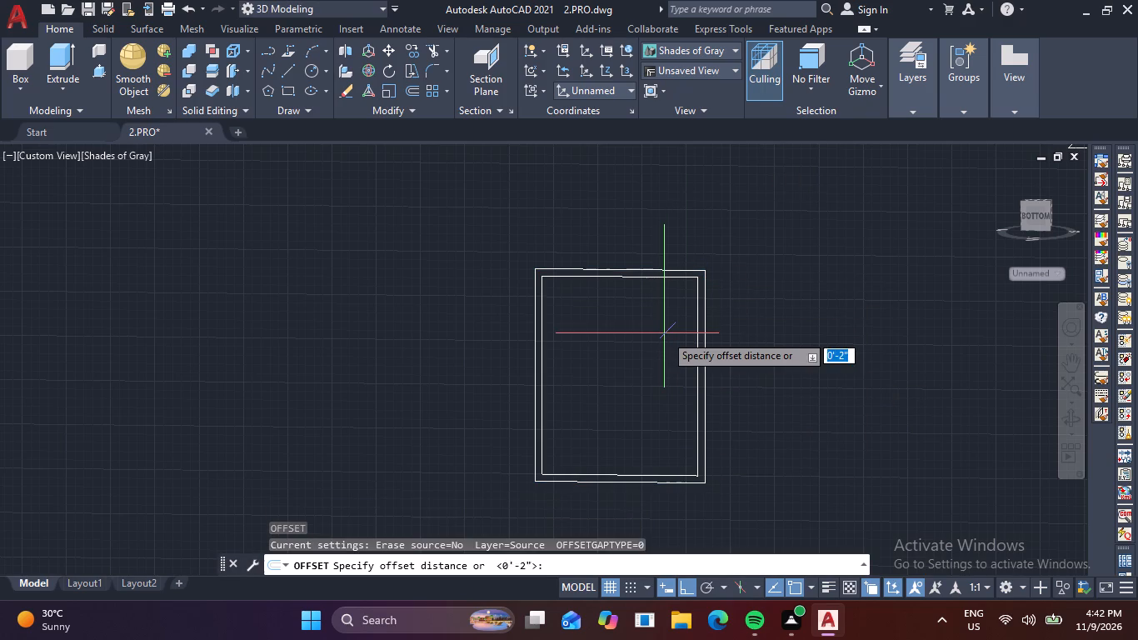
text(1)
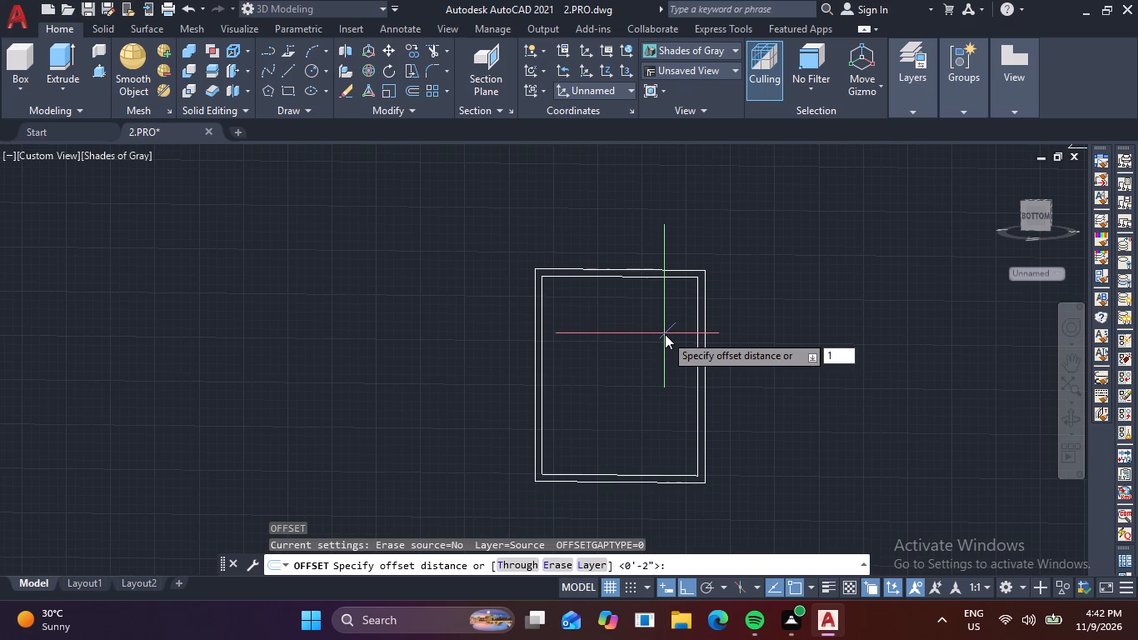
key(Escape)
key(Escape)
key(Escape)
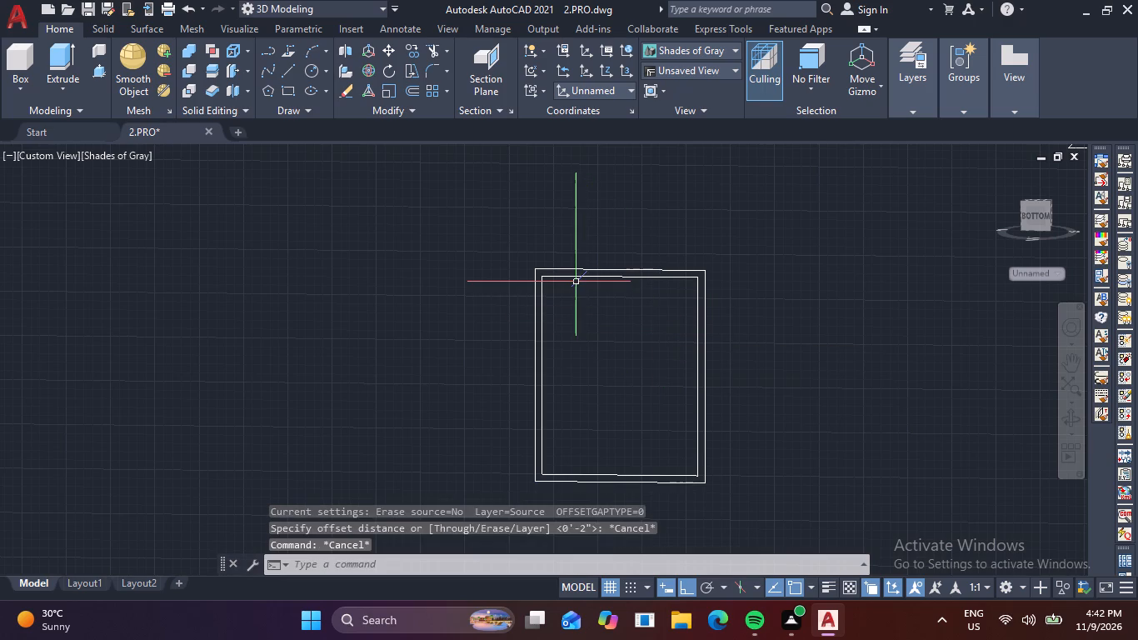
Draw a sash rectangle over the left half of the inner frame, from its top corner to the bottom edge's midpoint.
key(r)
key(e)
text(c)
key(space)
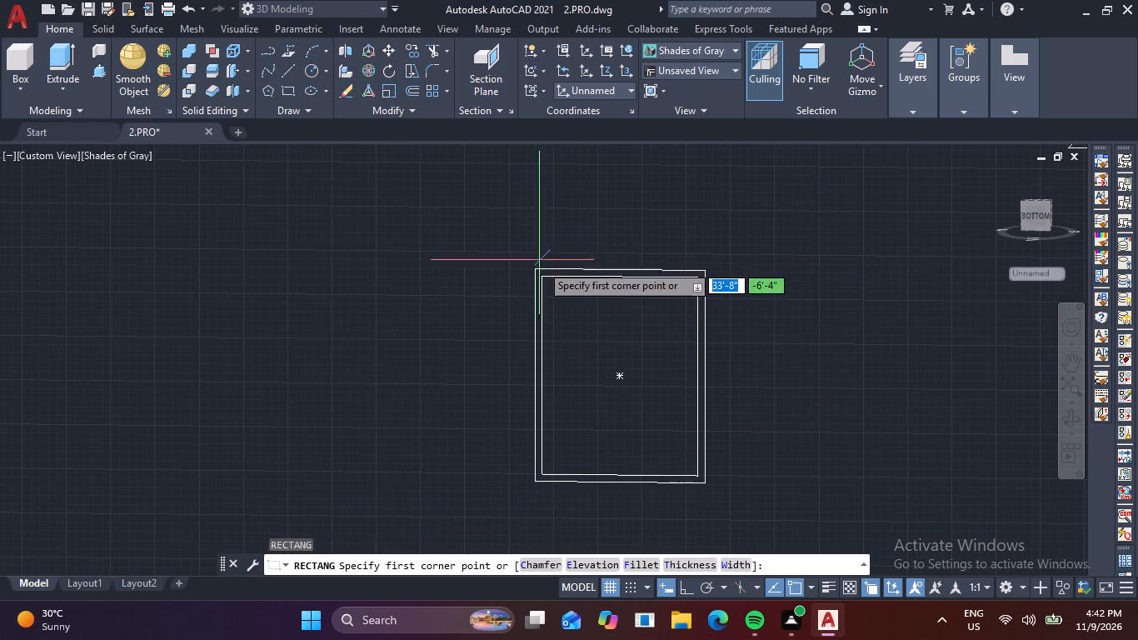
click(543, 280)
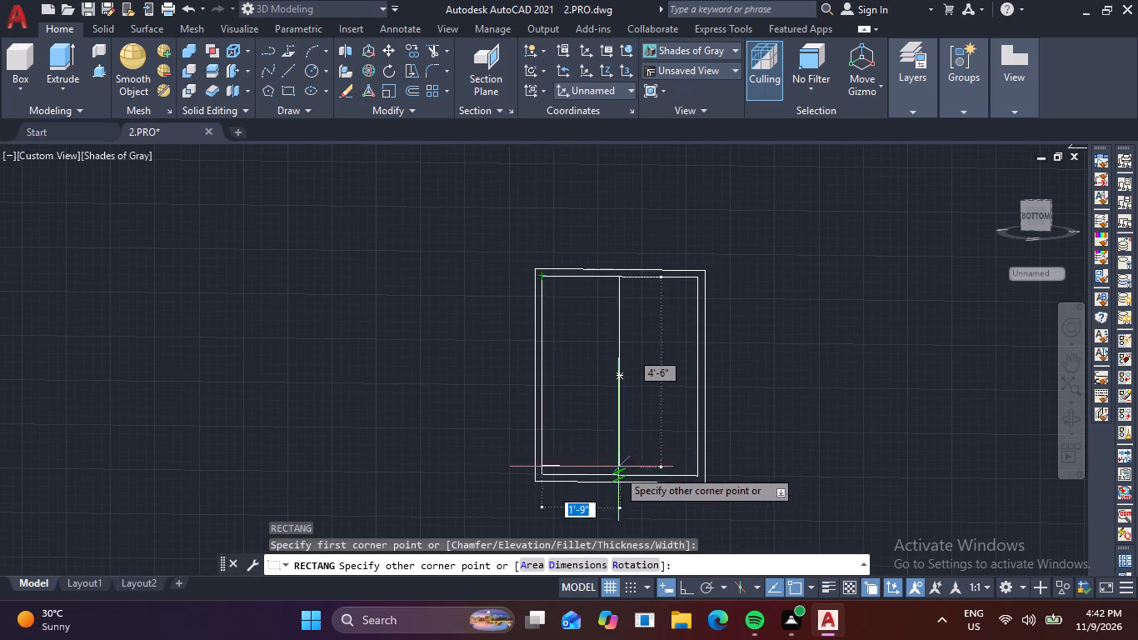
click(620, 475)
key(Escape)
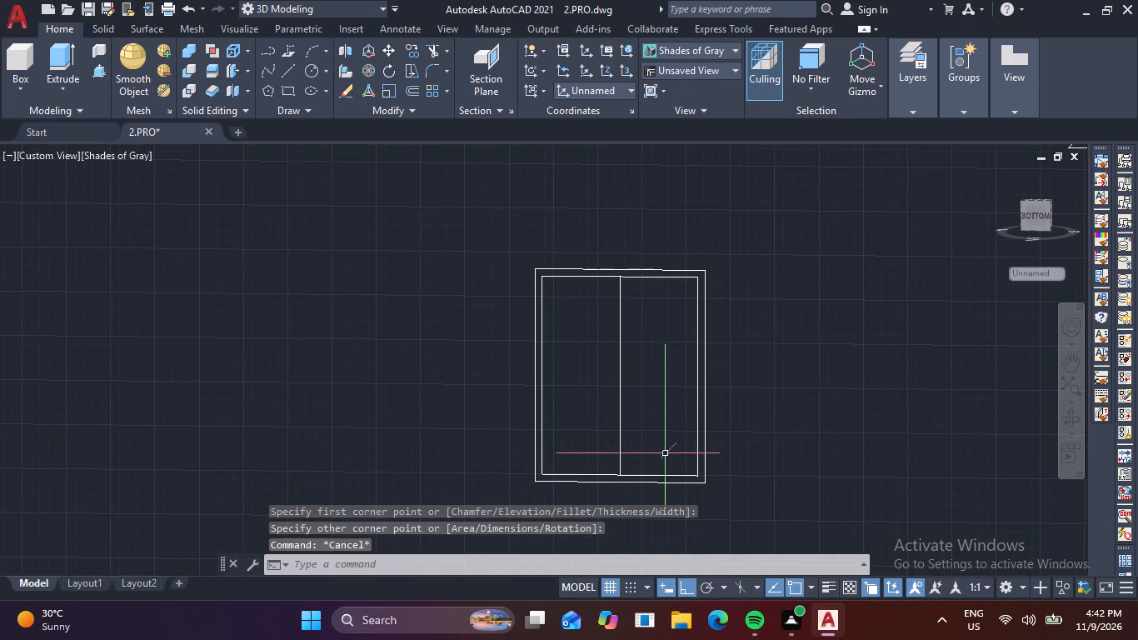
Offset the half-width sash rectangle 1" inward to outline the sash frame.
text(o)
key(space)
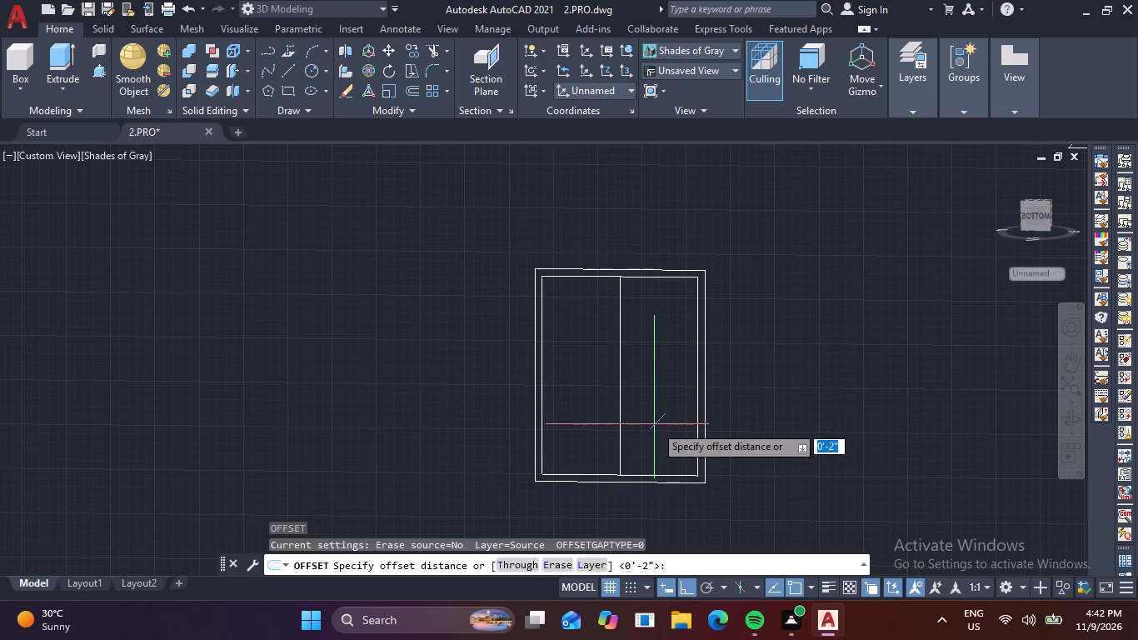
key(1)
key(space)
click(622, 347)
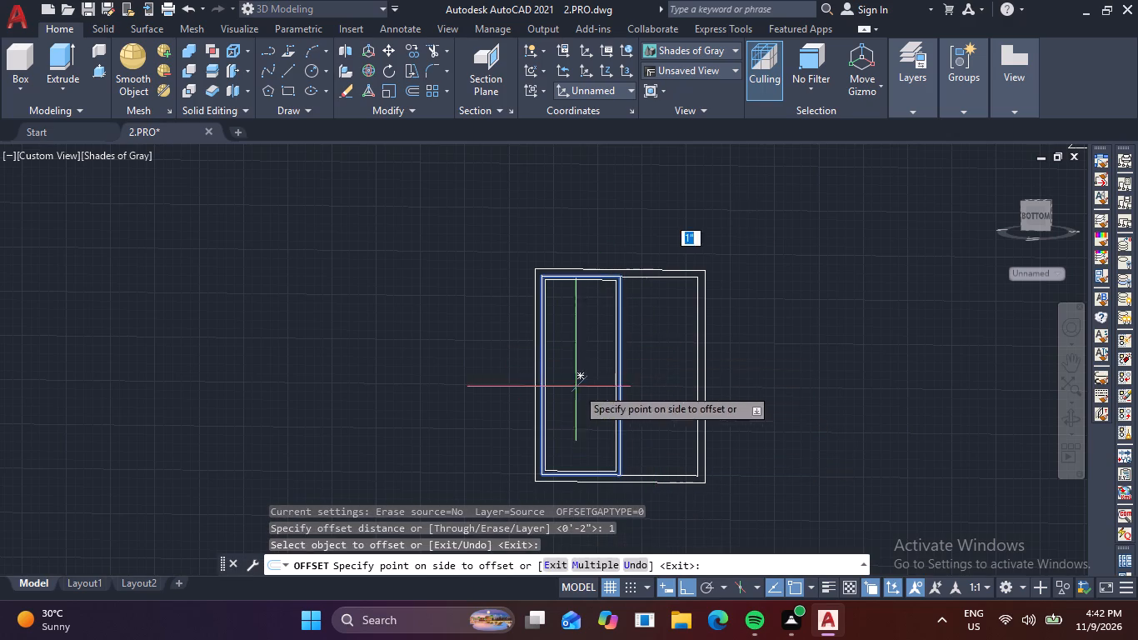
click(576, 387)
key(Escape)
key(Escape)
key(Escape)
key(Escape)
key(Escape)
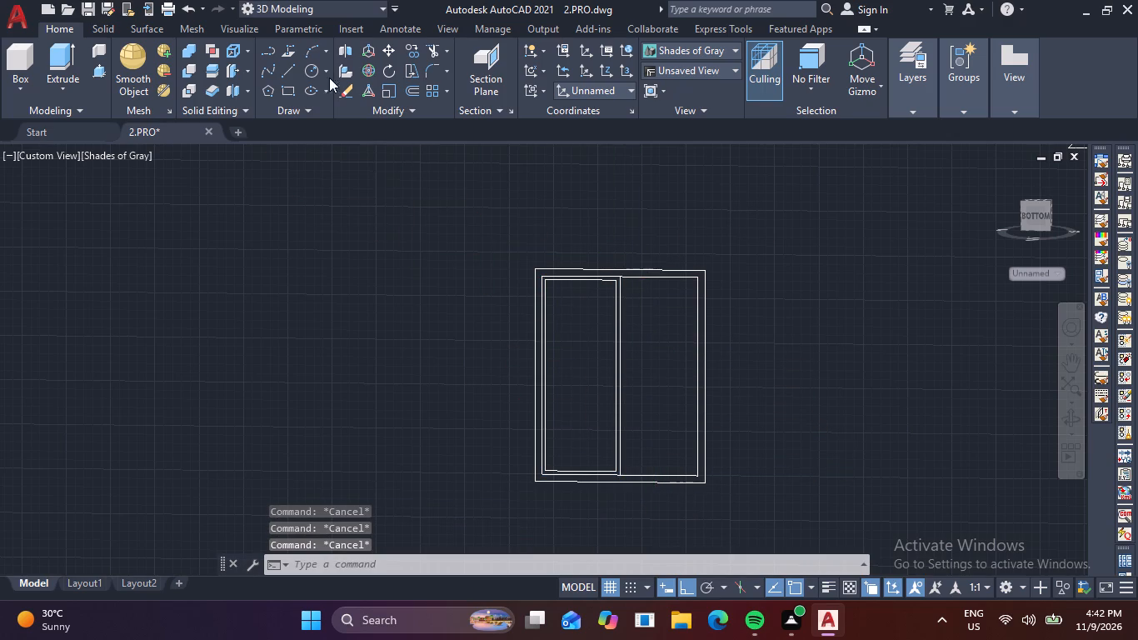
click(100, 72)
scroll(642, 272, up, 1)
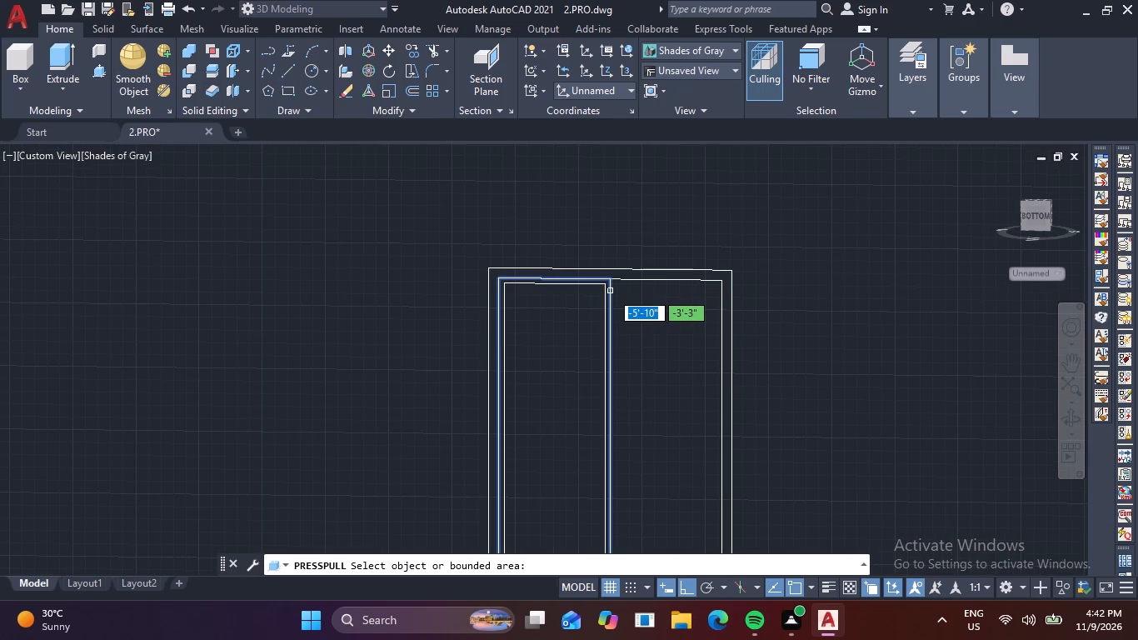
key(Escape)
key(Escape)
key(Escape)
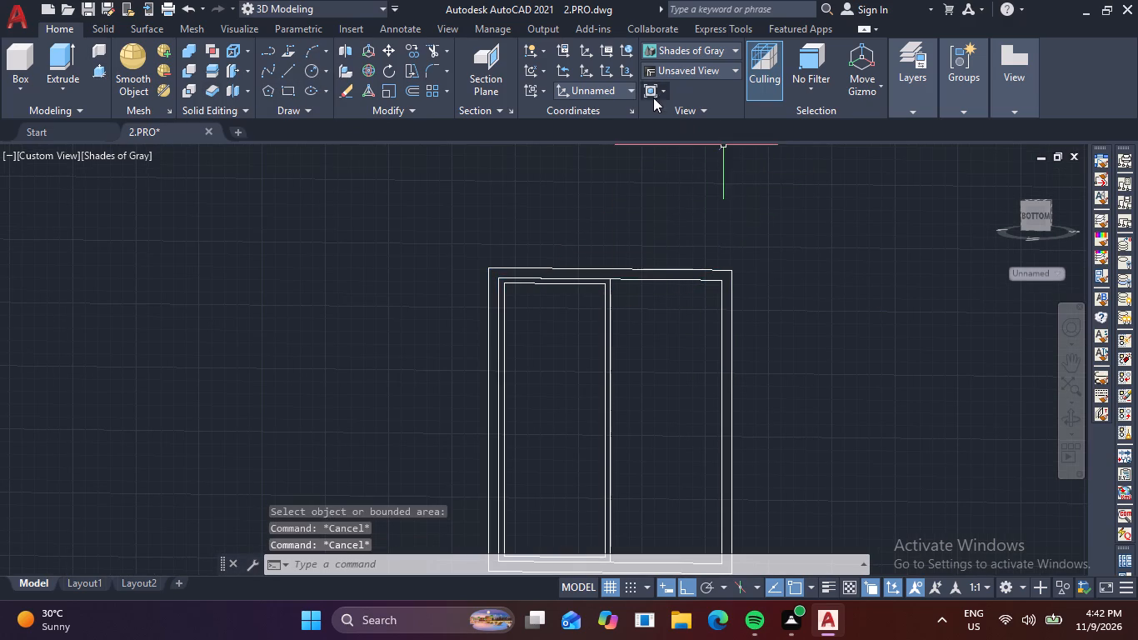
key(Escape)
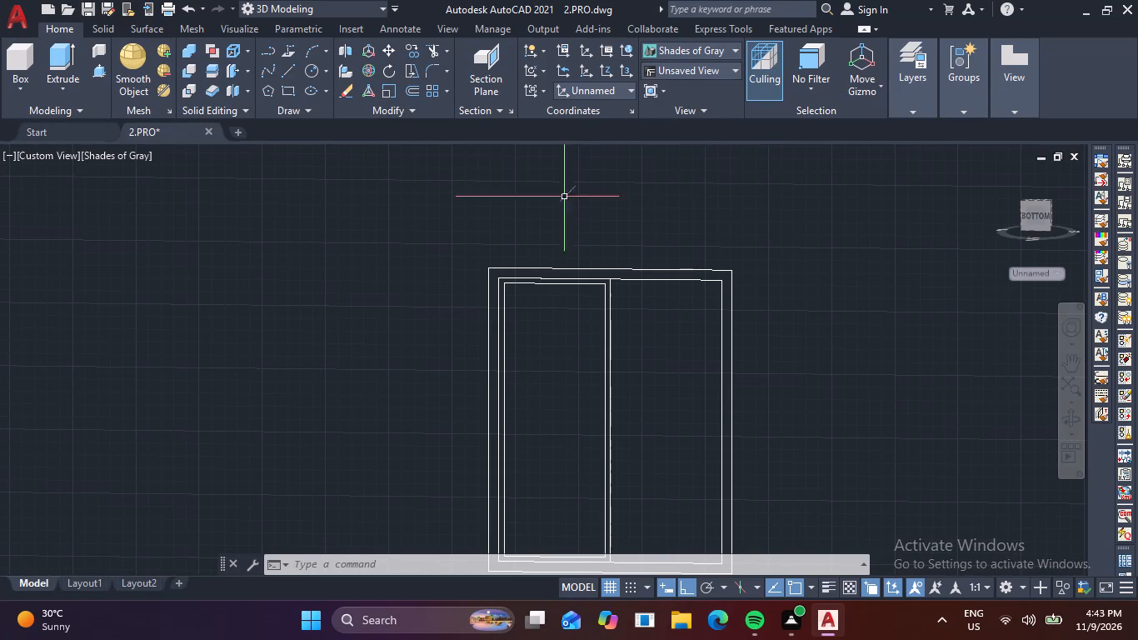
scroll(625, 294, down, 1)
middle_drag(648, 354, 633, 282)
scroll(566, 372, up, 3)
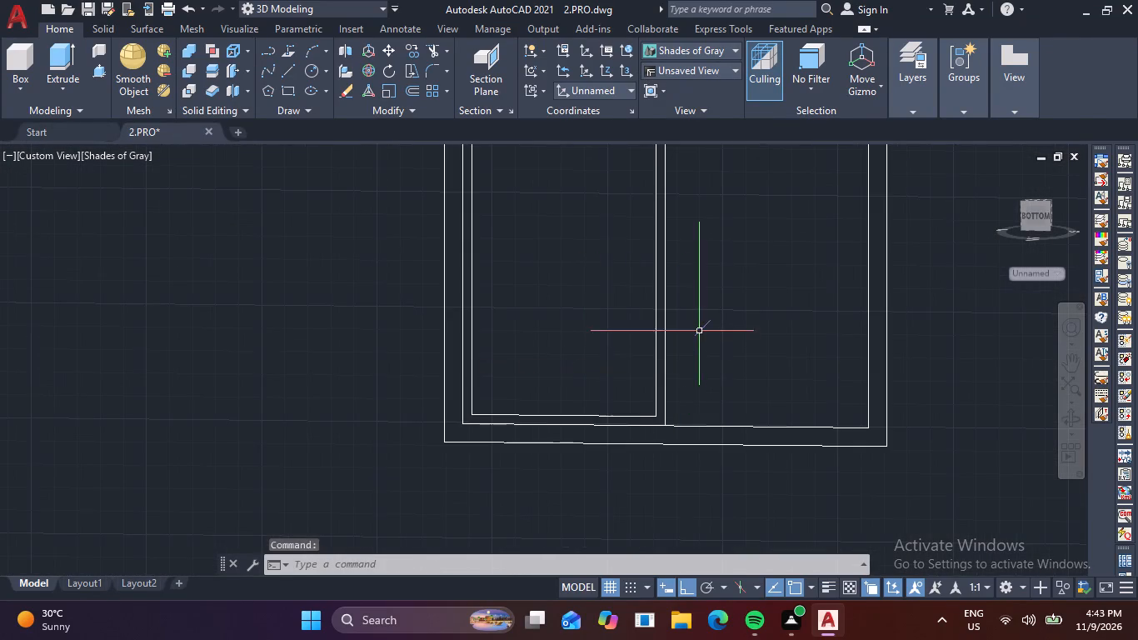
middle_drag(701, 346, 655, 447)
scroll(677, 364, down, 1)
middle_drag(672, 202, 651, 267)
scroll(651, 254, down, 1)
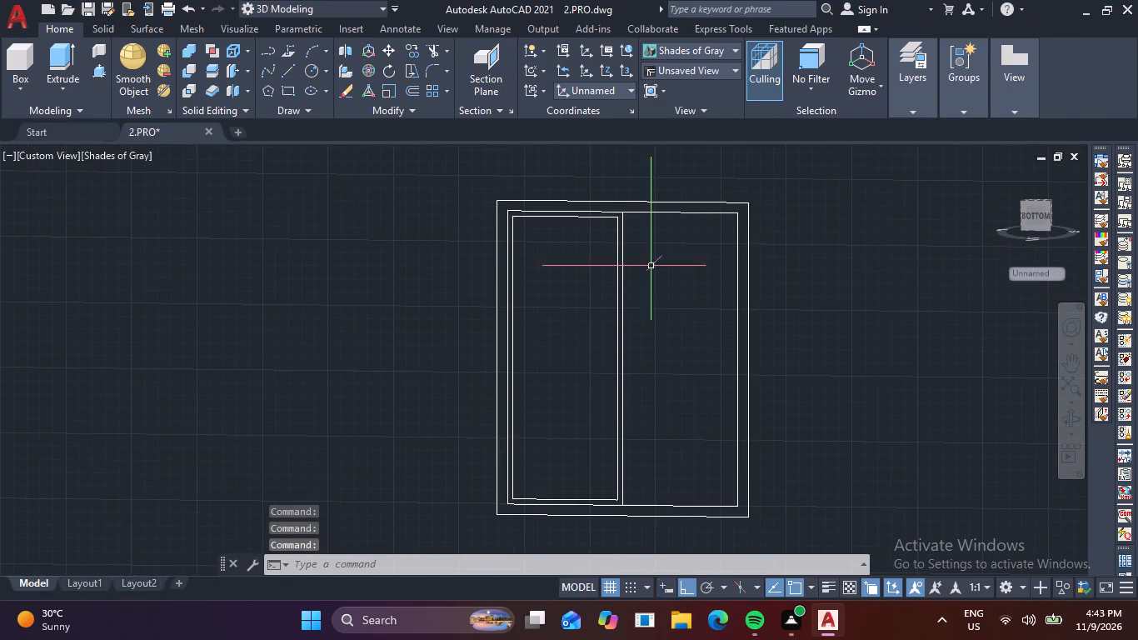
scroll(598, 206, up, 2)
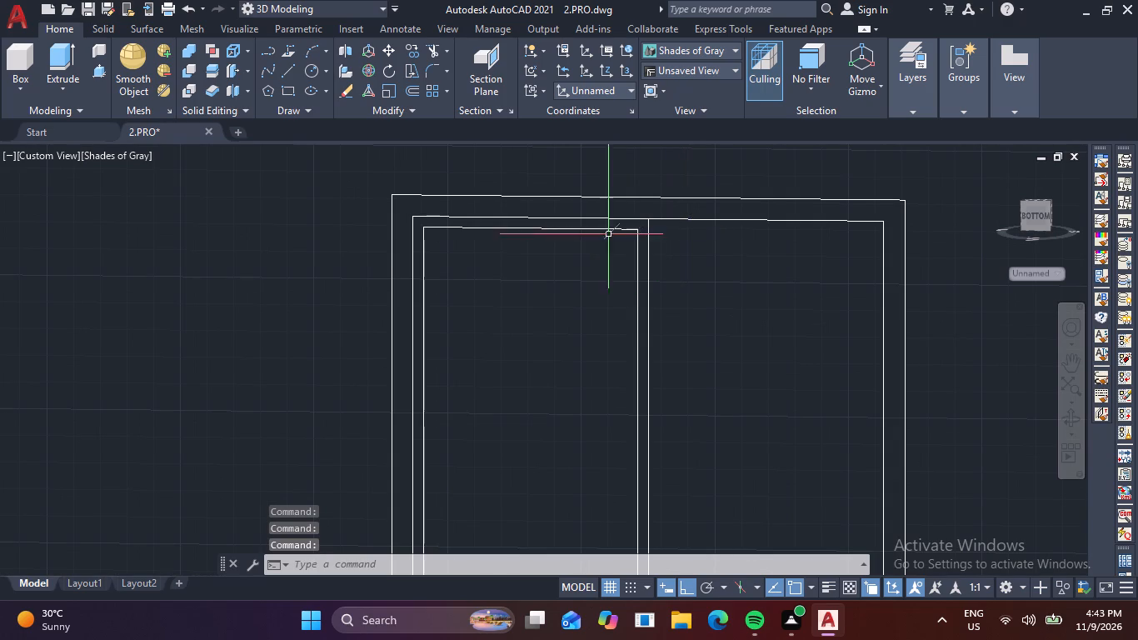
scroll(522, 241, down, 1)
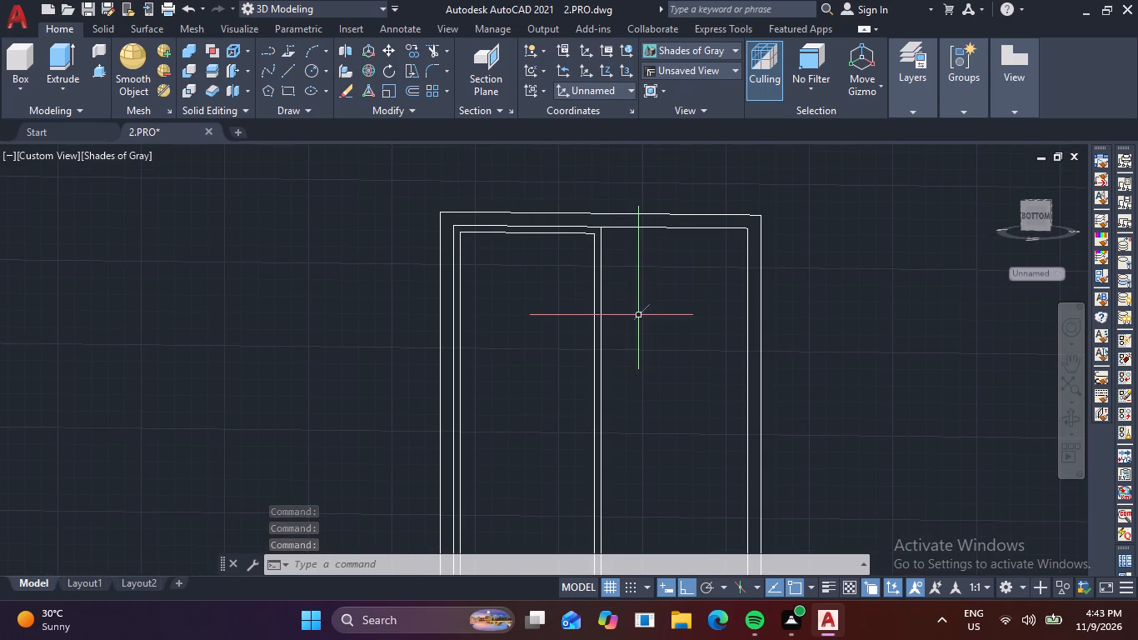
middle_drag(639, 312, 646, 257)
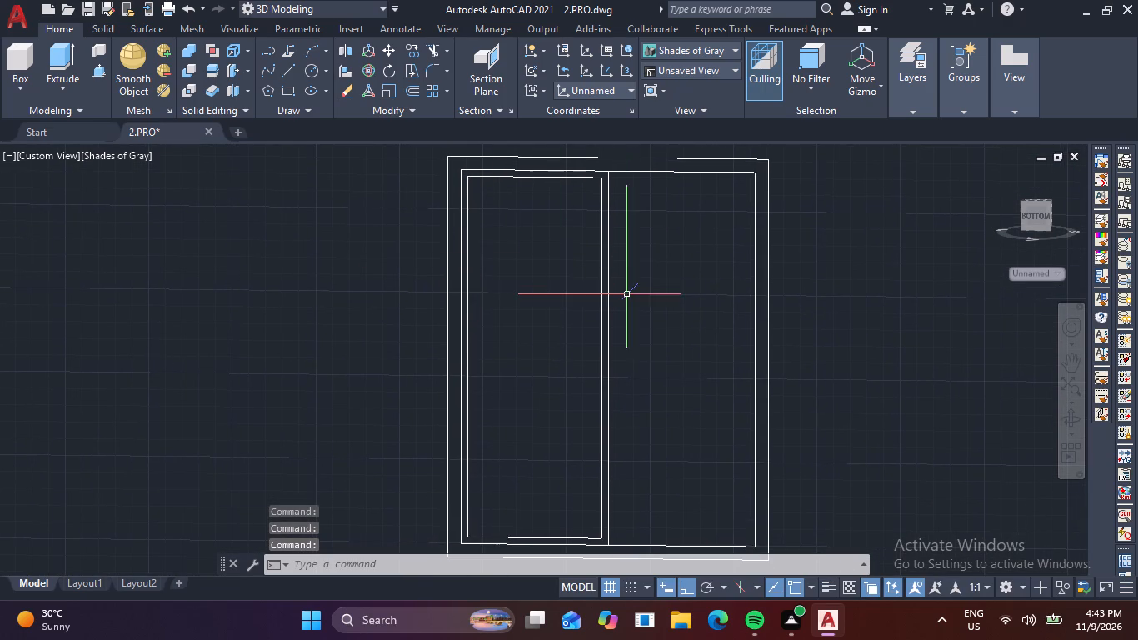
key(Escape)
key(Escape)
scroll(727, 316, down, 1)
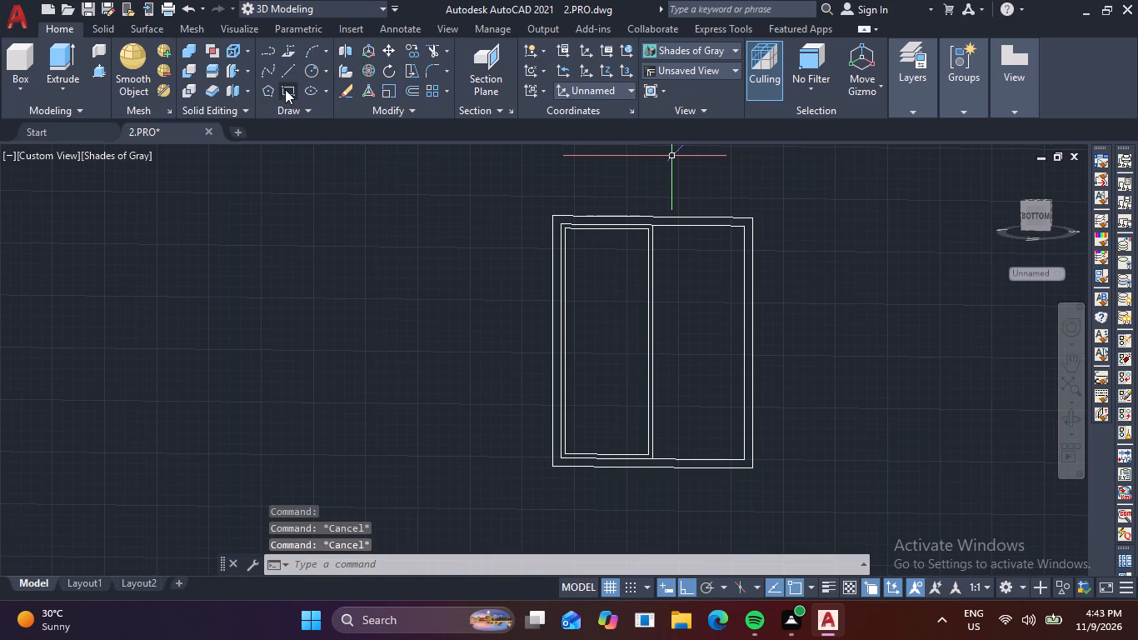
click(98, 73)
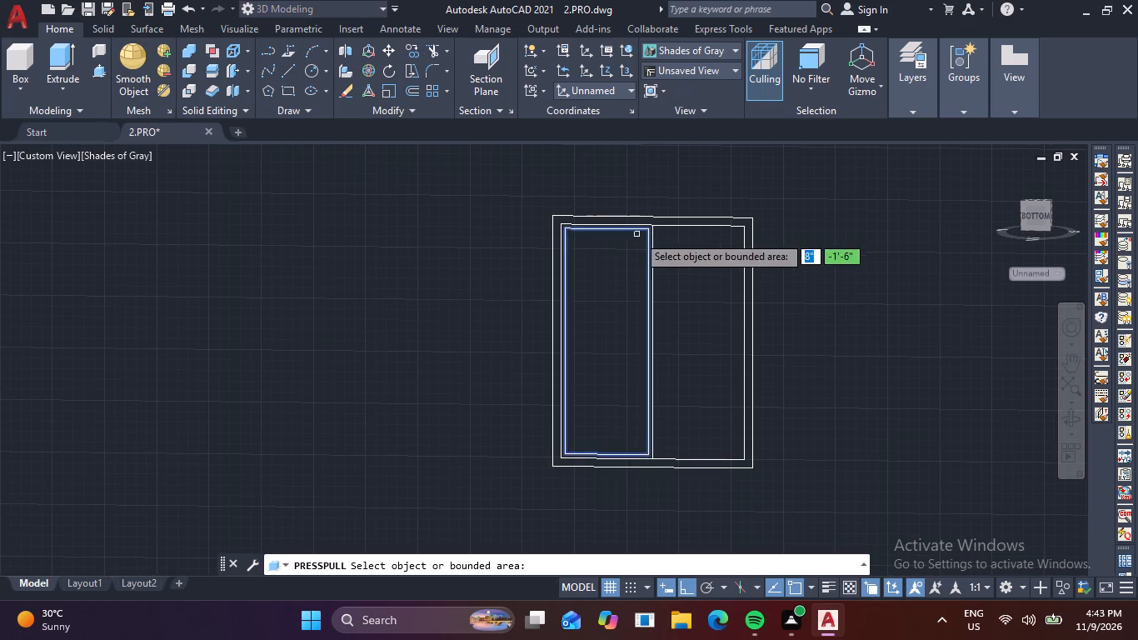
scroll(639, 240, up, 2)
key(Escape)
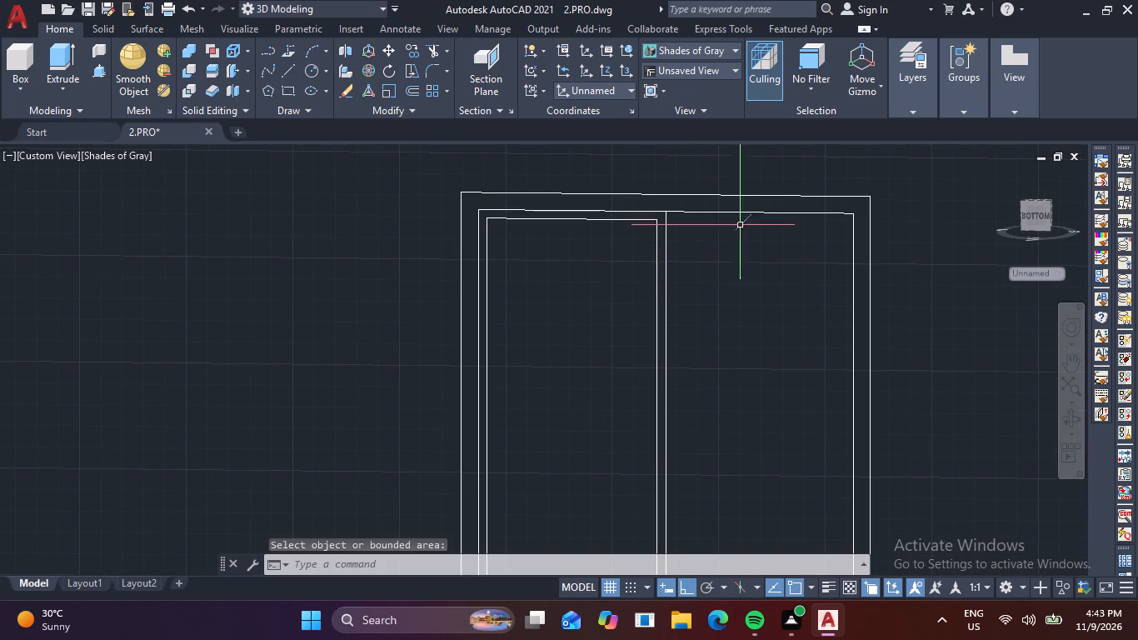
Redefine the UCS by Z-axis vector with its origin at the outer frame's top corner, turning it until its XY plane lies on the window outline.
click(599, 68)
click(868, 202)
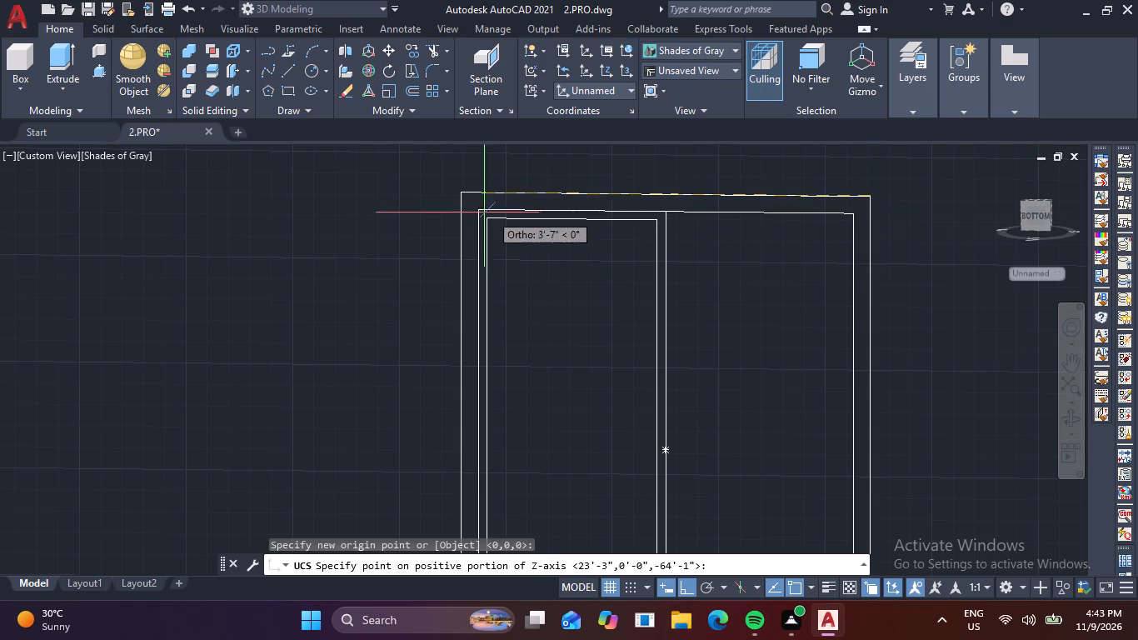
click(364, 202)
scroll(591, 201, down, 1)
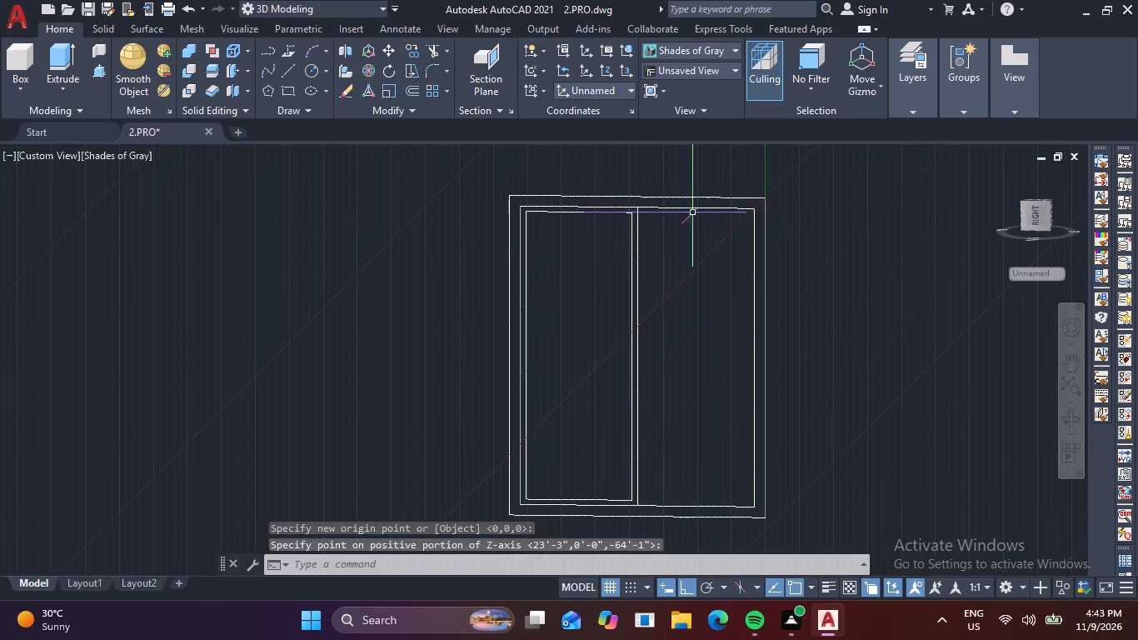
click(607, 72)
click(765, 196)
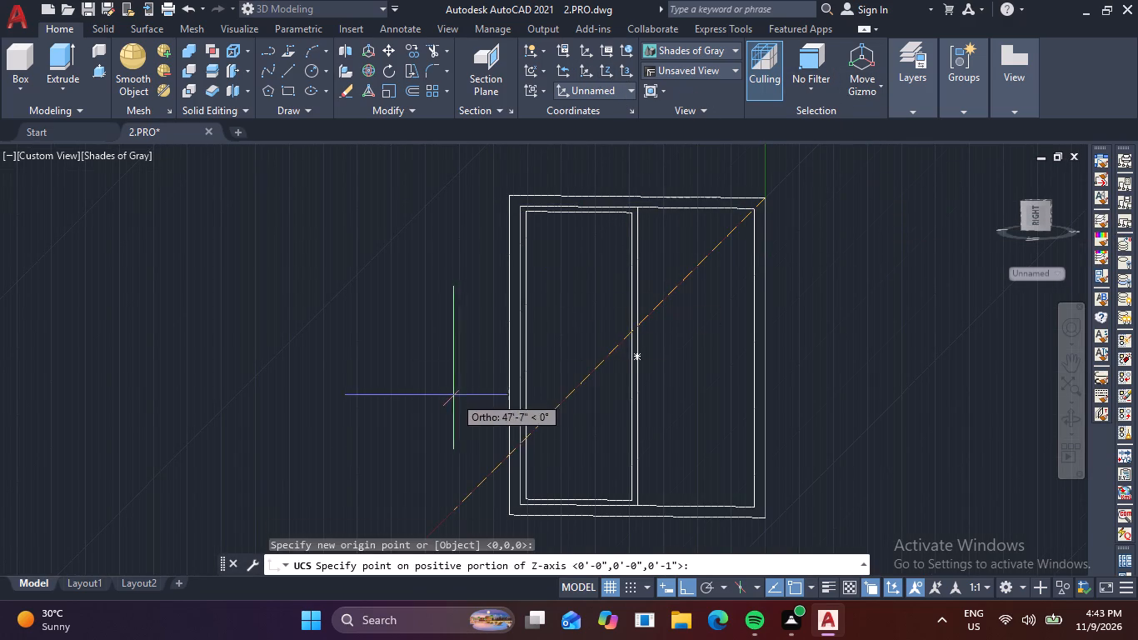
click(443, 409)
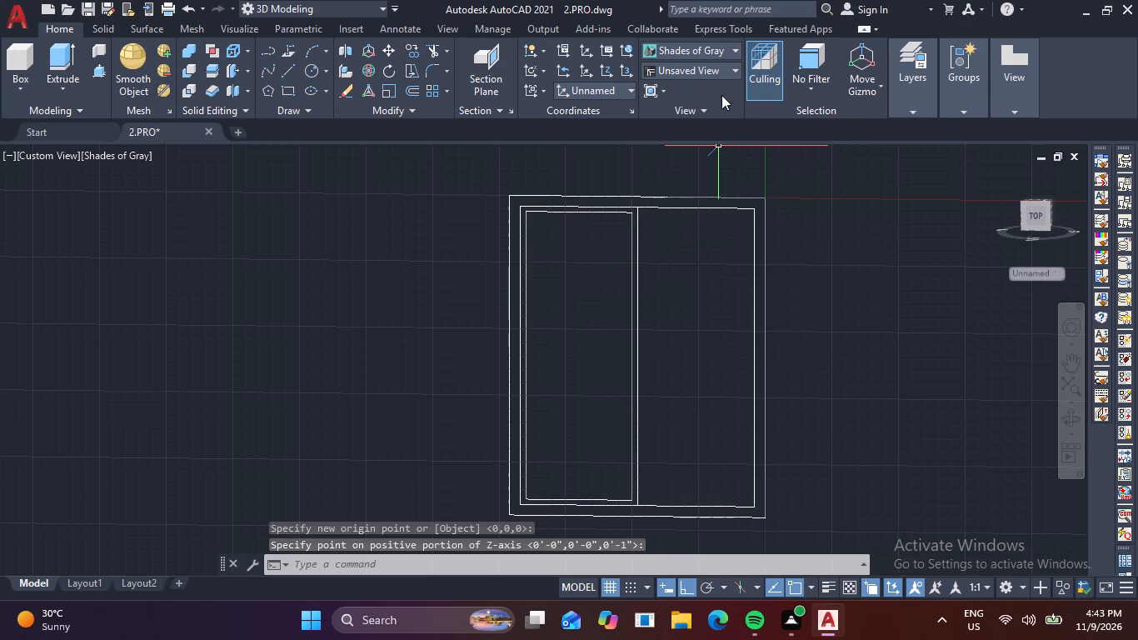
click(606, 75)
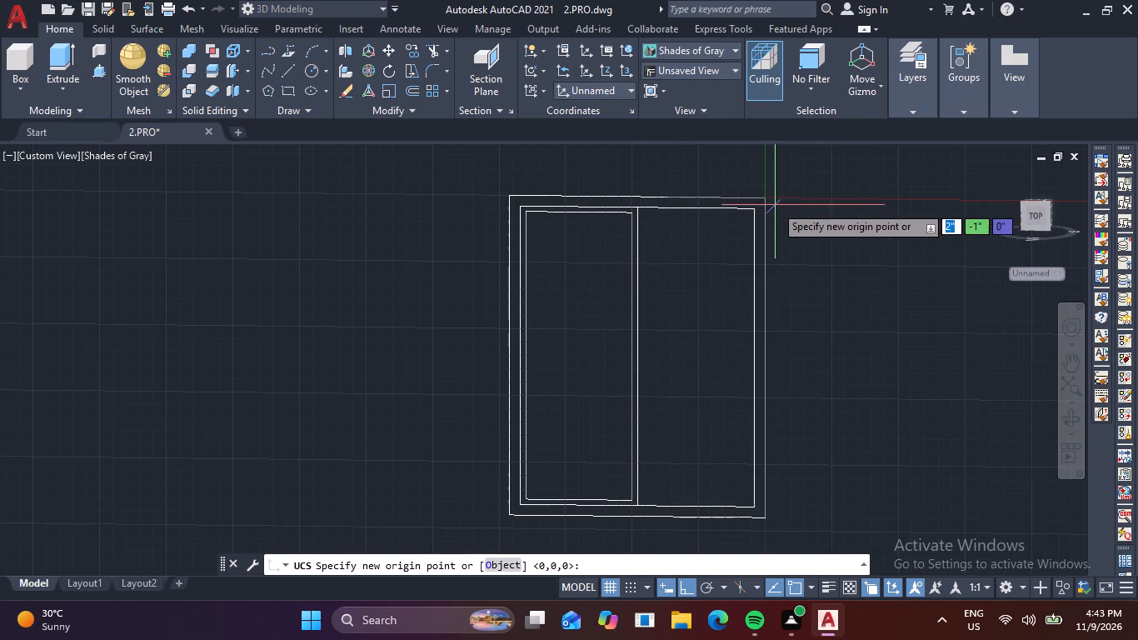
click(769, 198)
click(949, 198)
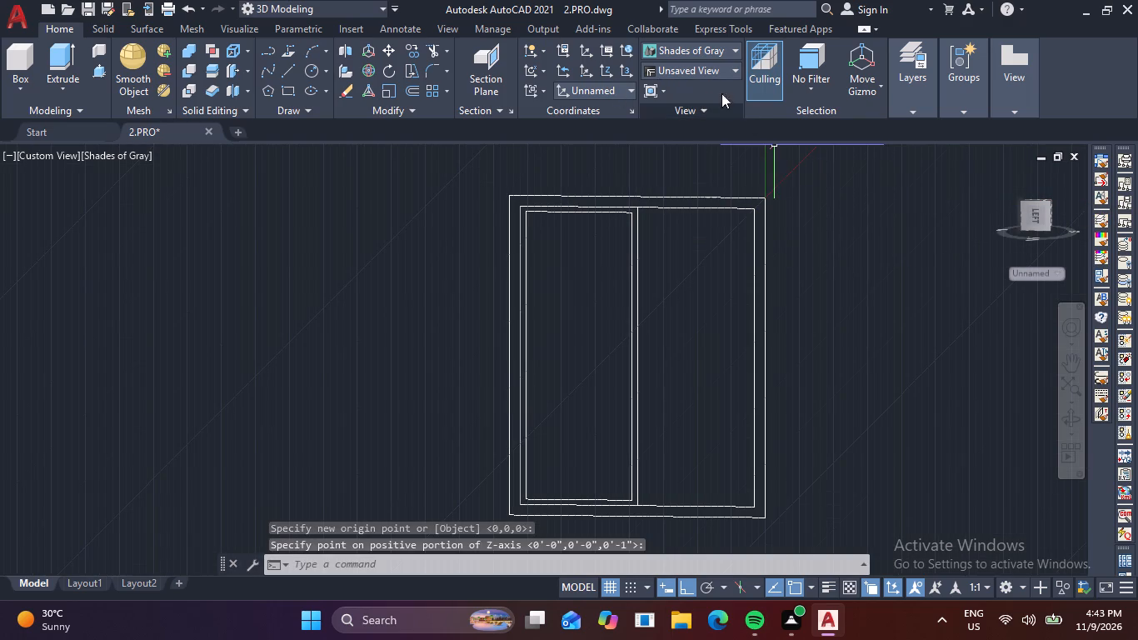
click(609, 72)
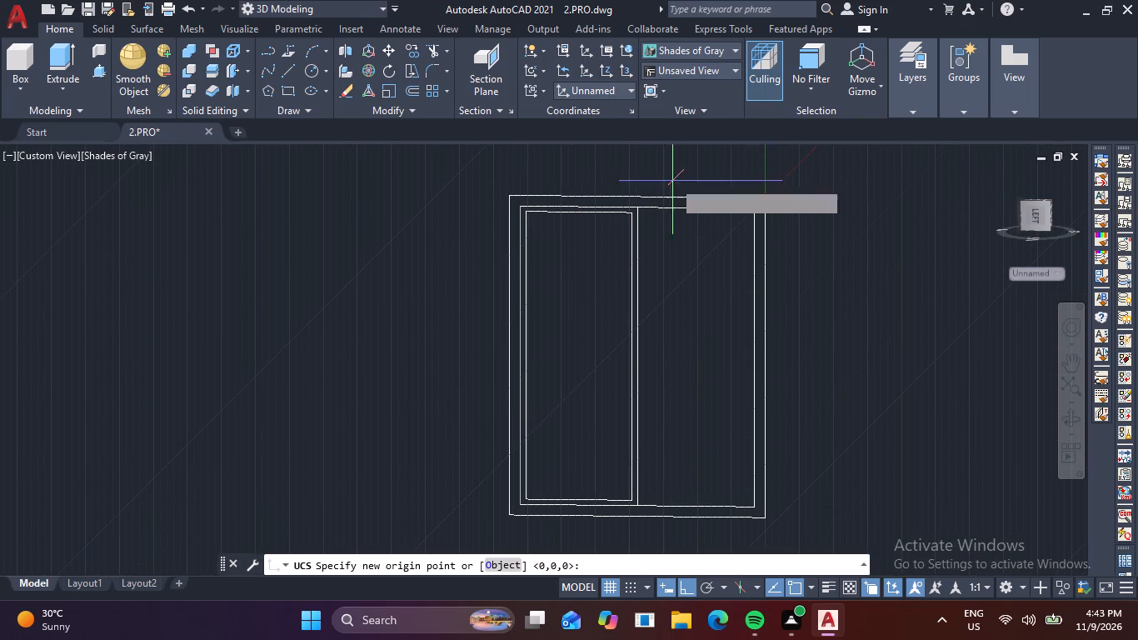
click(764, 200)
click(821, 161)
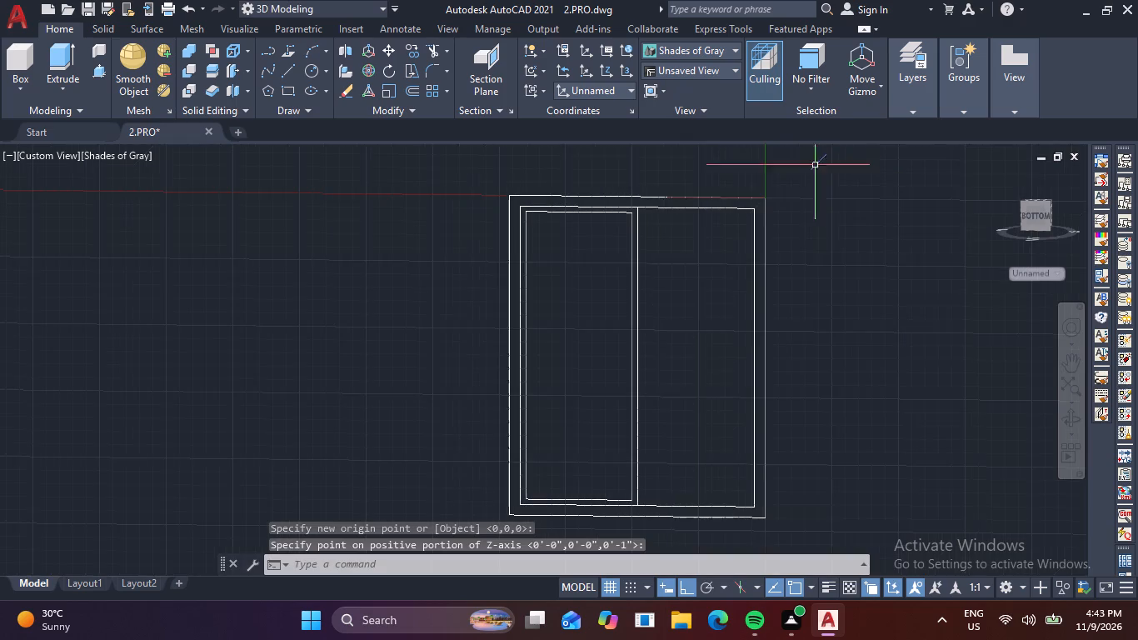
Presspull the area between the two left-hand sash rectangles by 1" to form the solid sash frame.
scroll(801, 209, down, 2)
scroll(710, 272, up, 2)
middle_drag(713, 182, 674, 306)
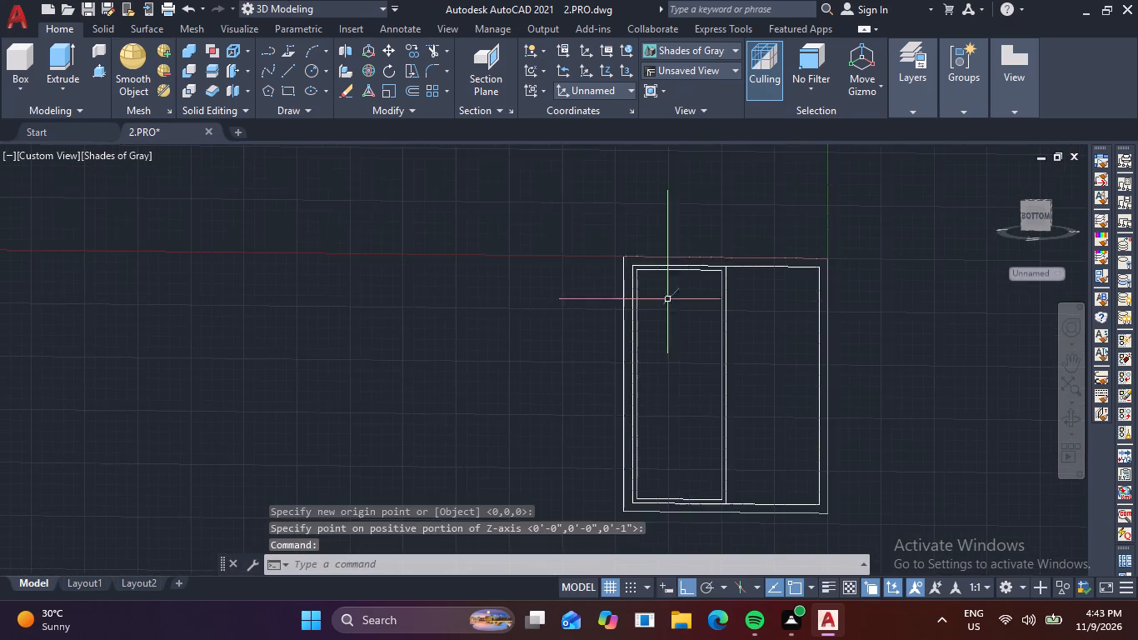
scroll(687, 240, up, 2)
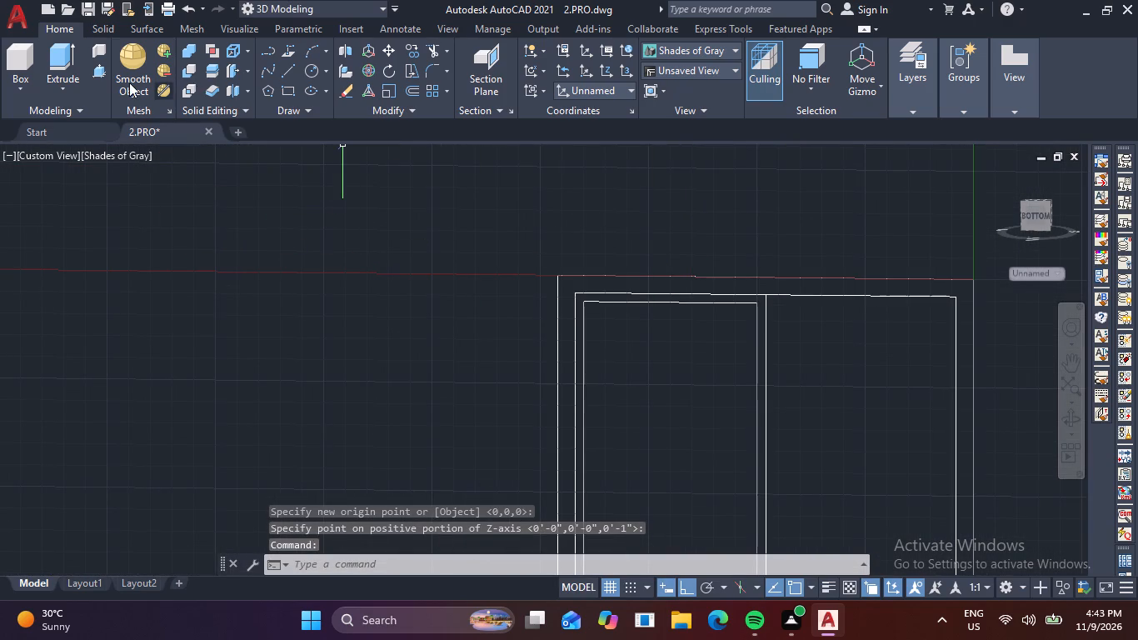
click(95, 68)
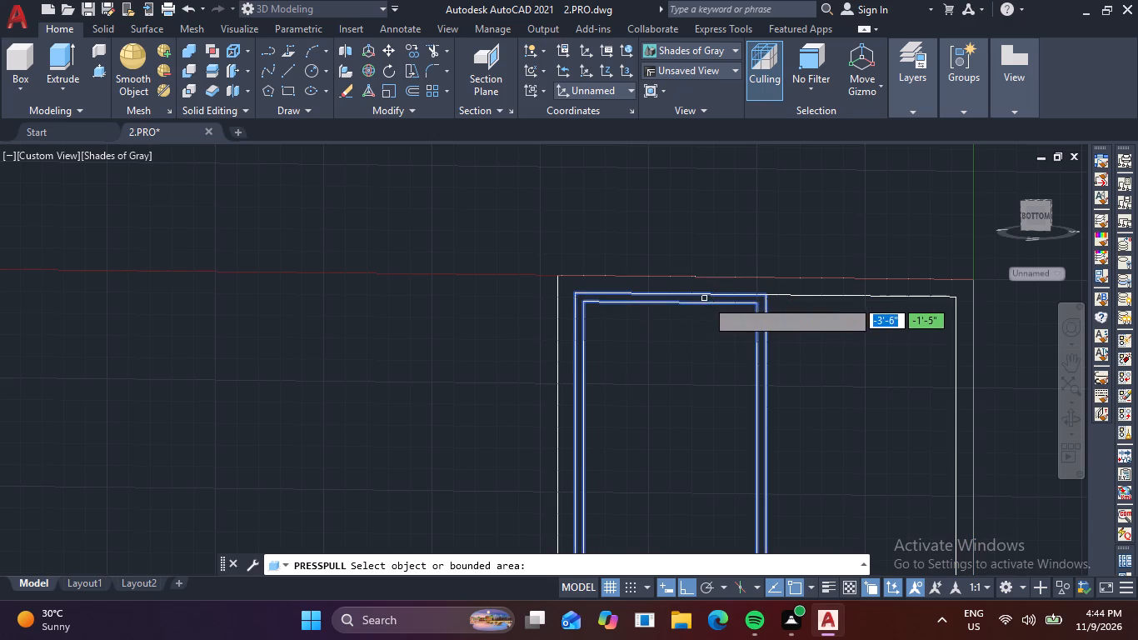
click(707, 298)
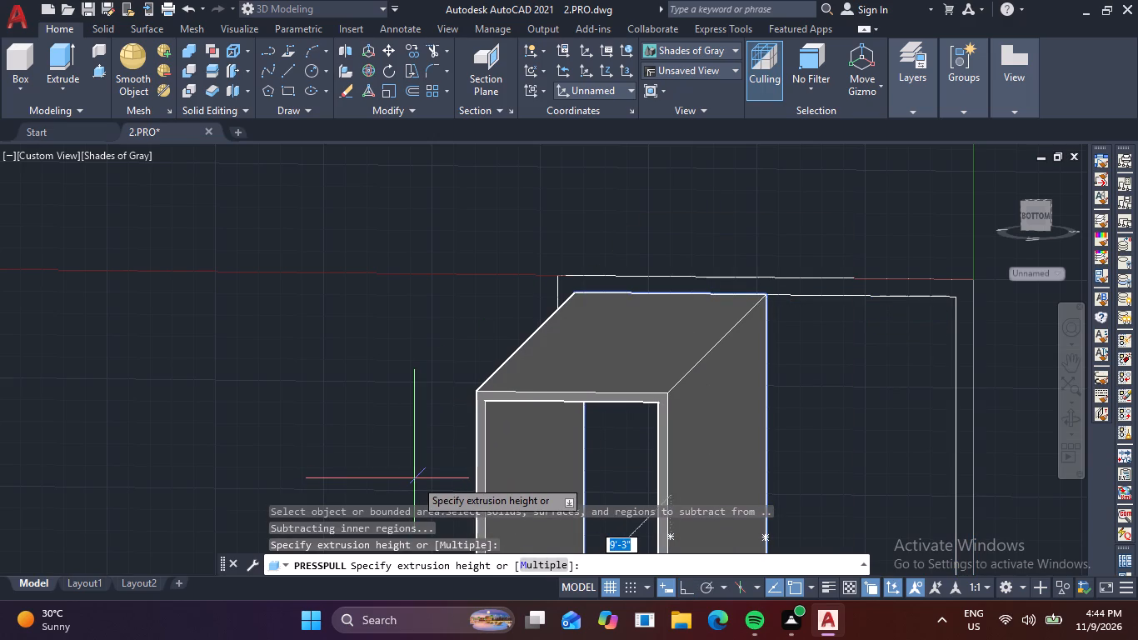
key(1)
key(space)
Presspull the outer window frame band by 2".
click(676, 282)
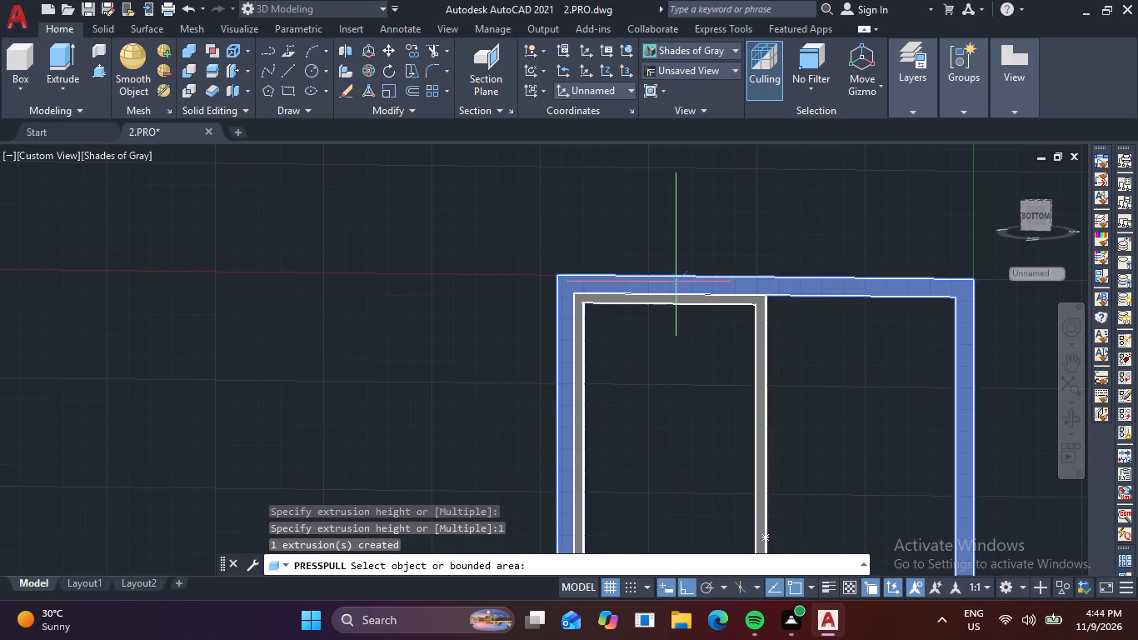
key(2)
key(space)
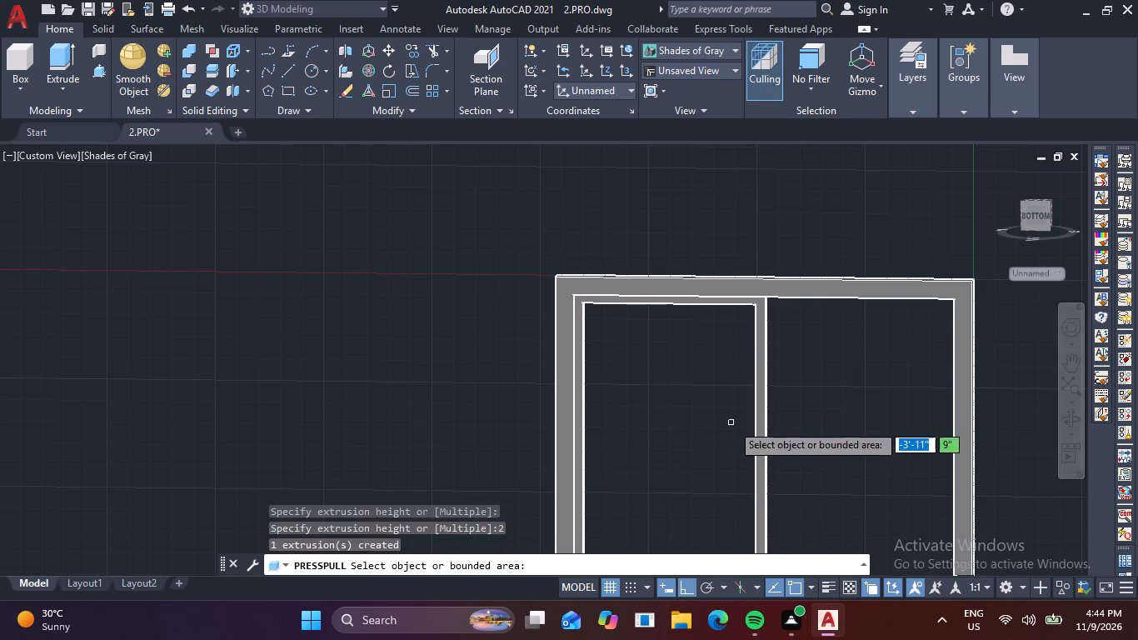
Presspull the area inside the left sash frame by 0.6" to form its glass pane.
click(738, 416)
key(period)
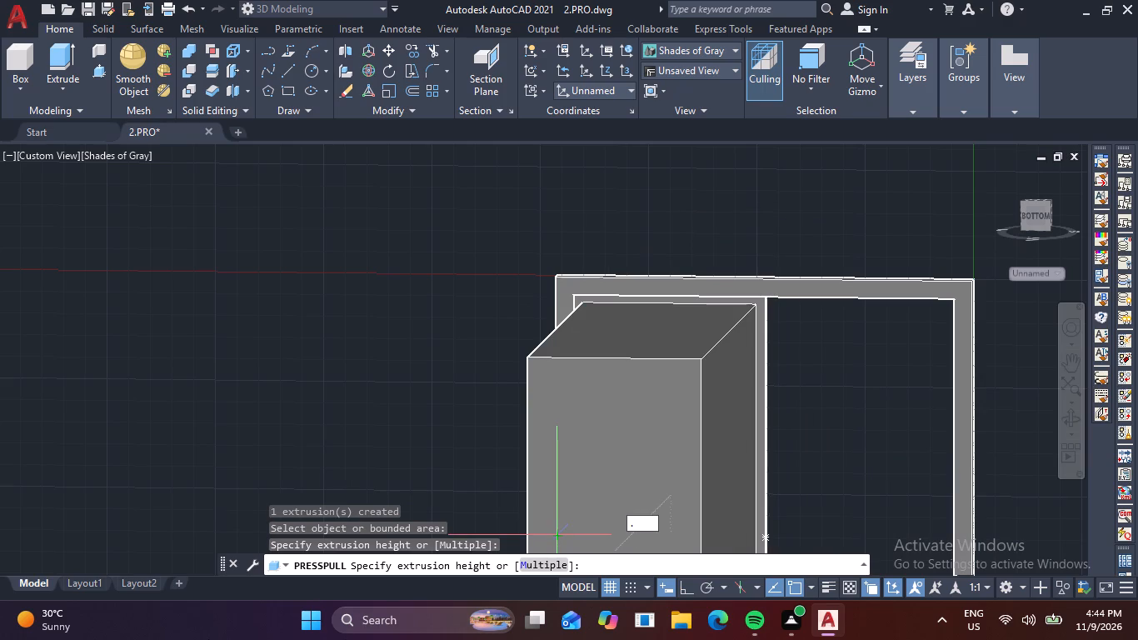
key(6)
key(space)
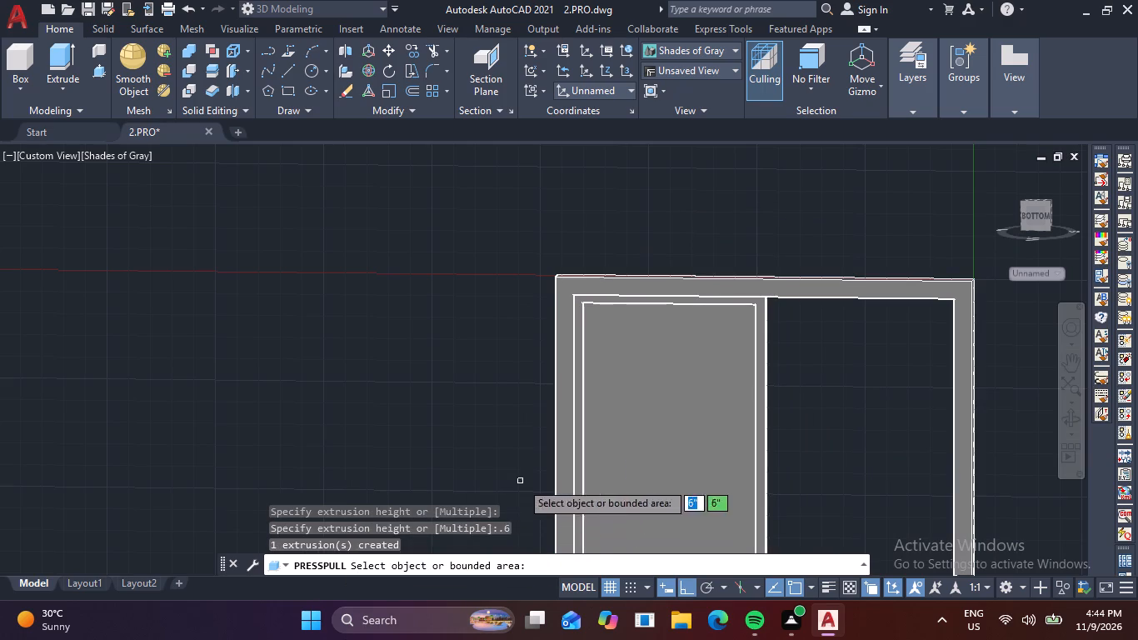
middle_drag(527, 477, 550, 348)
key(Escape)
Move the glass pane slightly forward within the sash frame's depth, using the pane's lower front corner as base point.
middle_drag(586, 443, 646, 274)
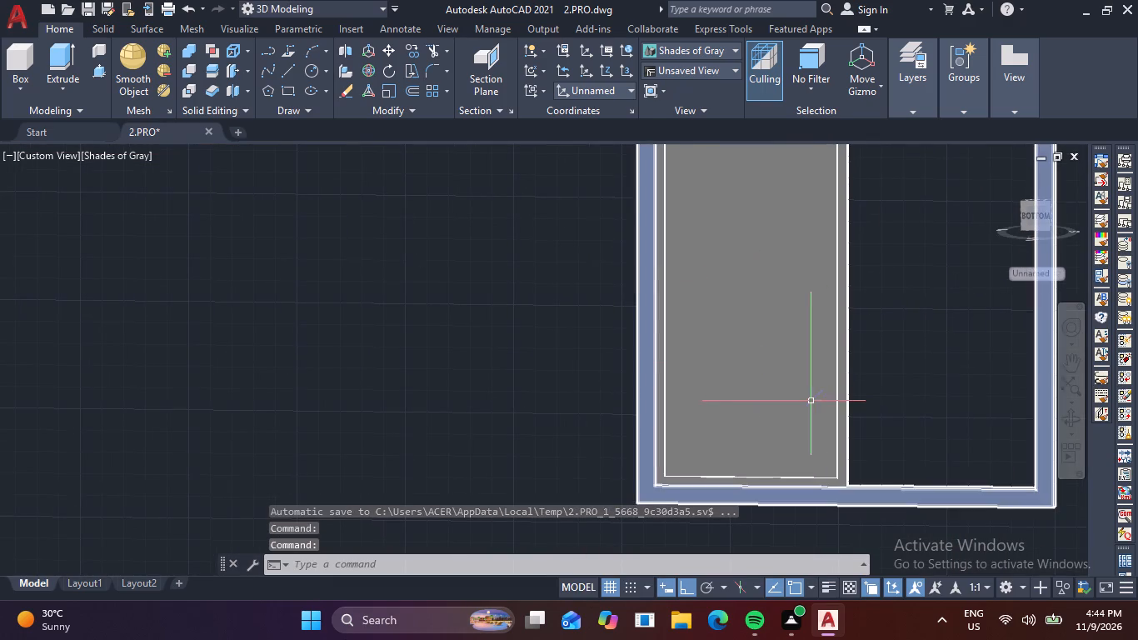
click(809, 402)
key(m)
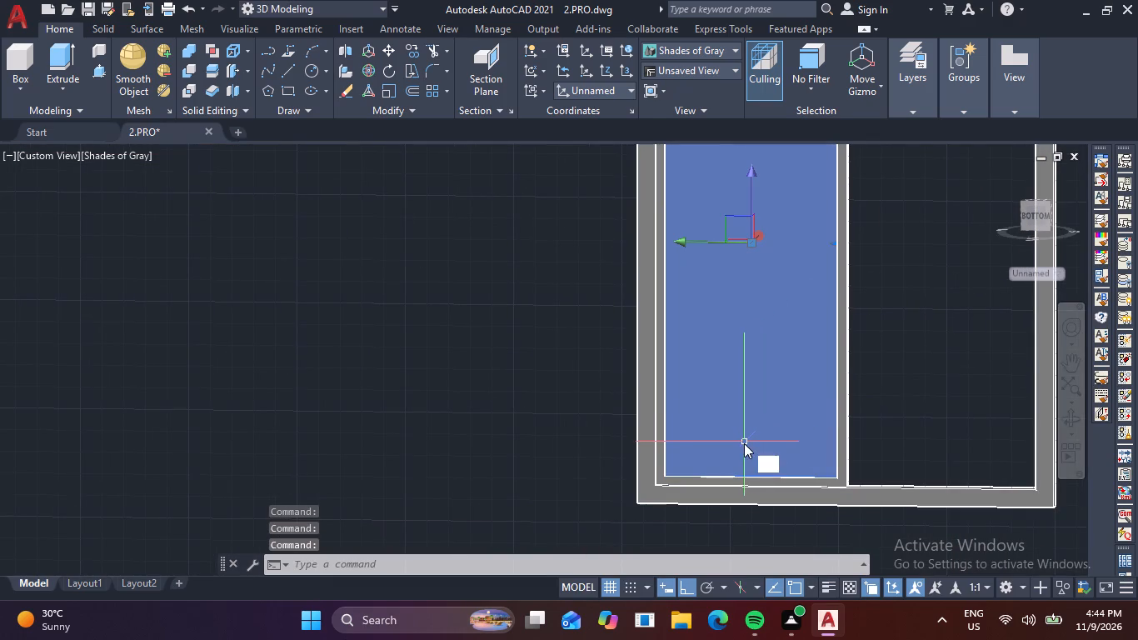
key(space)
shift+middle_drag(721, 453, 669, 464)
scroll(693, 462, up, 3)
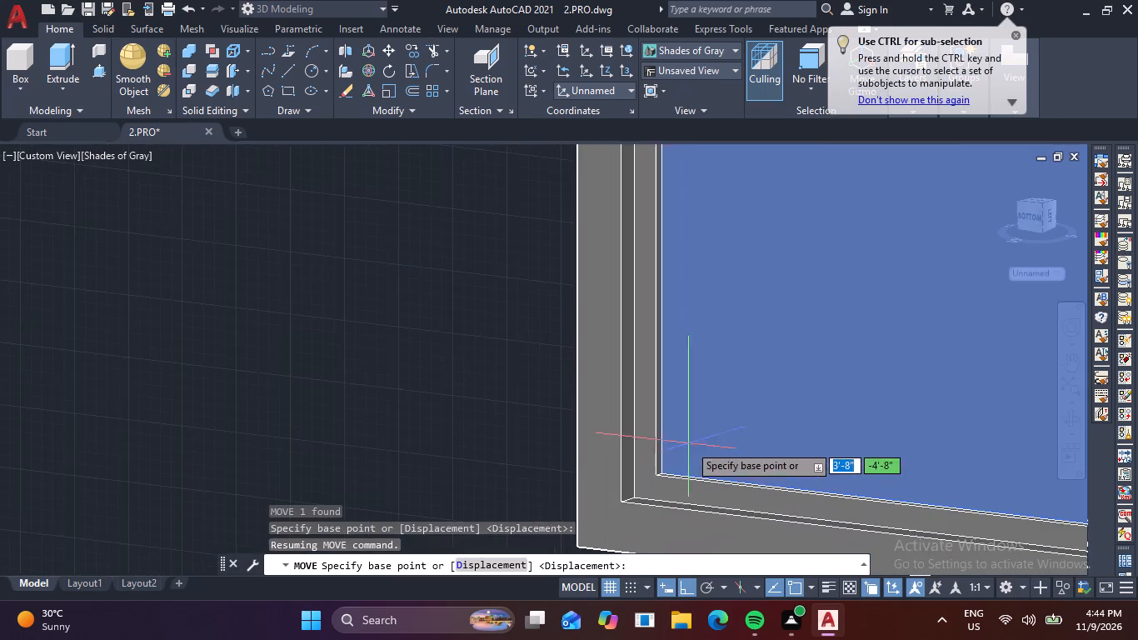
scroll(651, 467, up, 6)
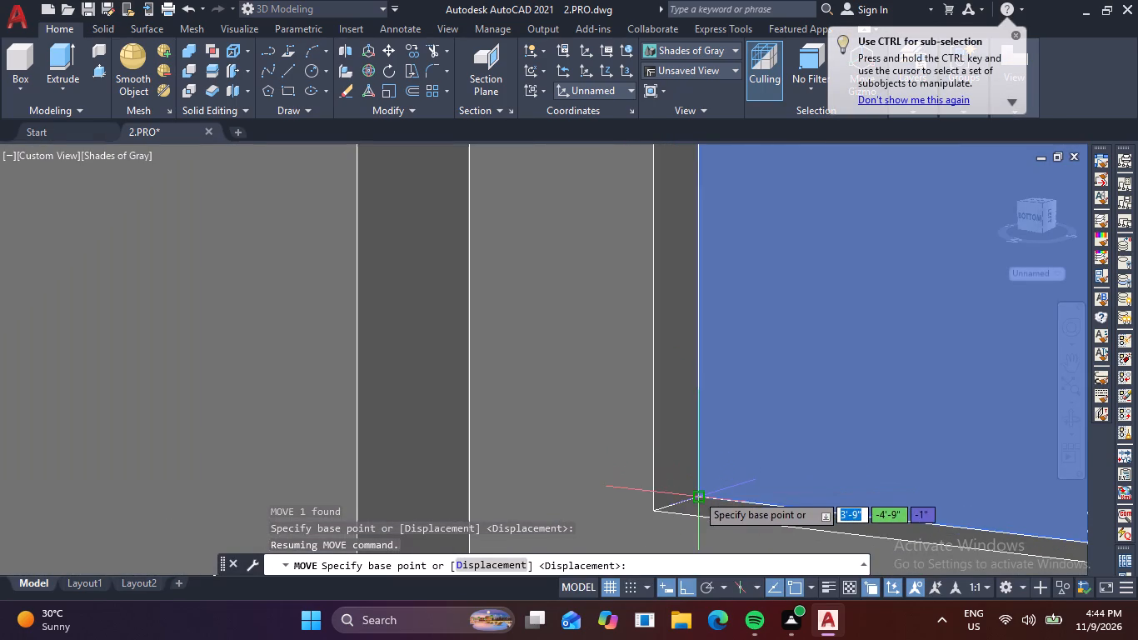
click(696, 493)
click(677, 502)
scroll(741, 462, down, 2)
middle_drag(741, 462, 789, 377)
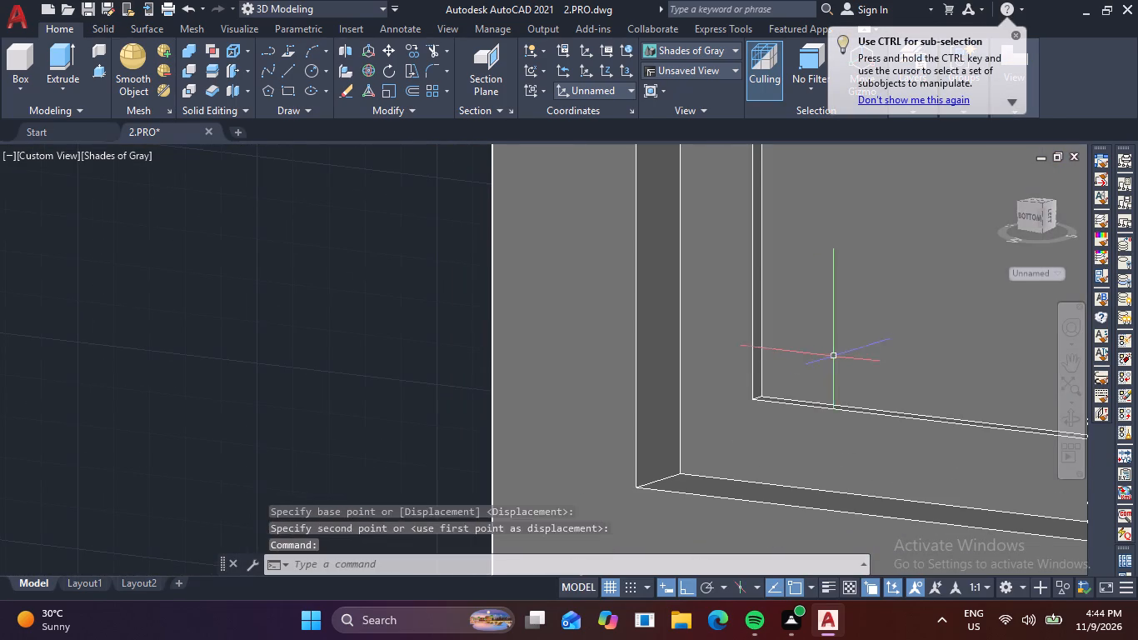
Move the left sash frame with its glass pane forward within the outer frame's depth, using the sash's lower corner as base point.
click(837, 354)
drag(721, 385, 731, 378)
text(m)
key(space)
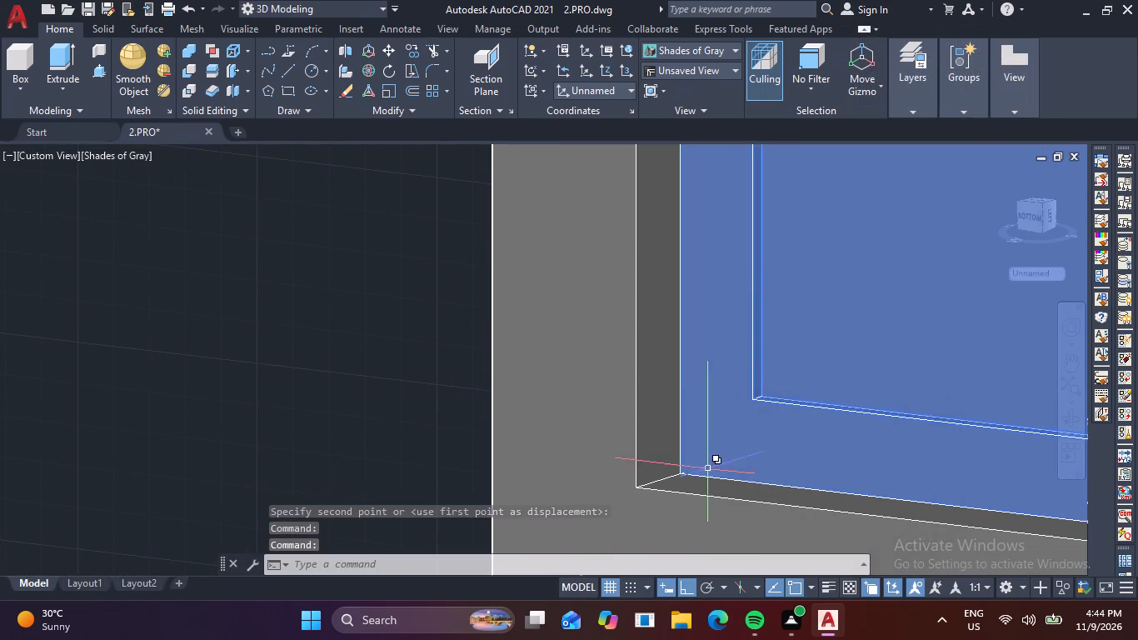
scroll(708, 472, up, 4)
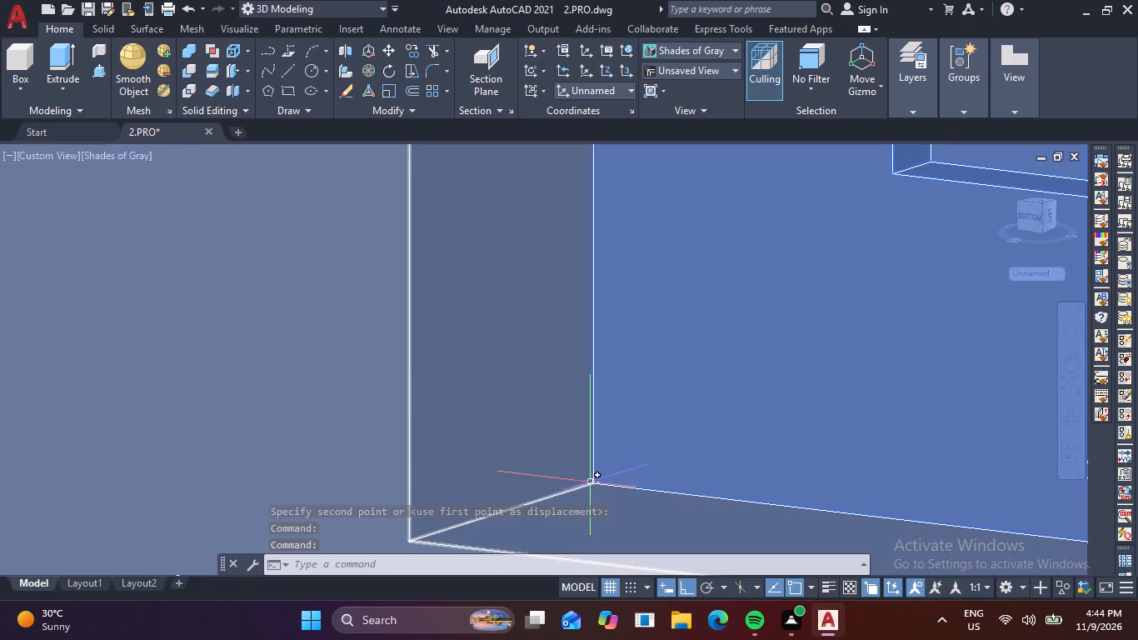
text(m)
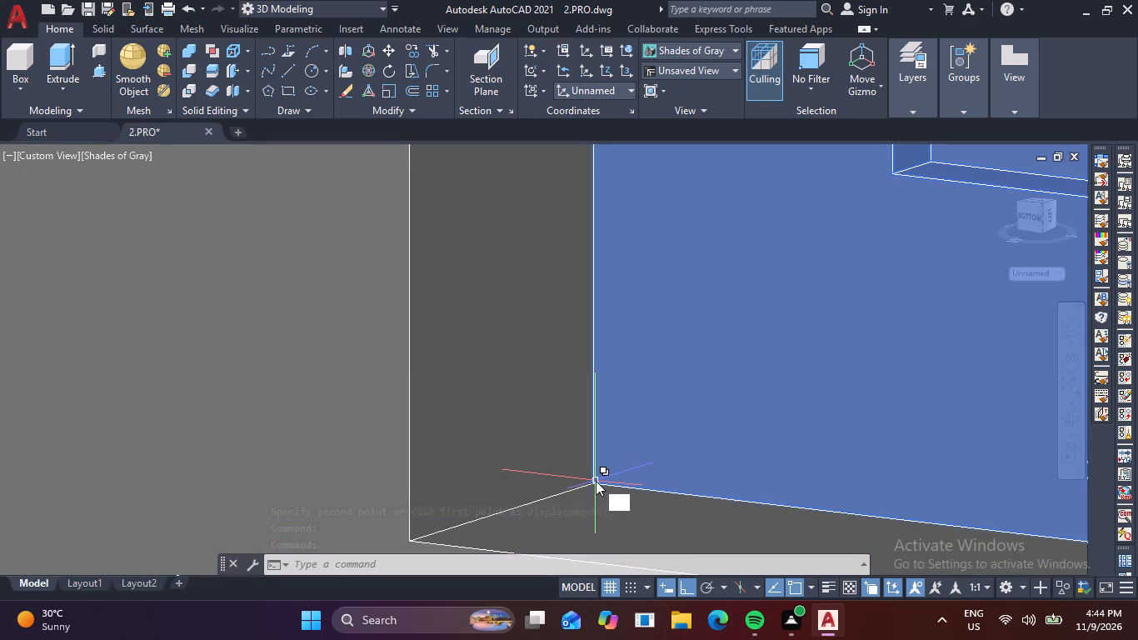
key(space)
click(597, 482)
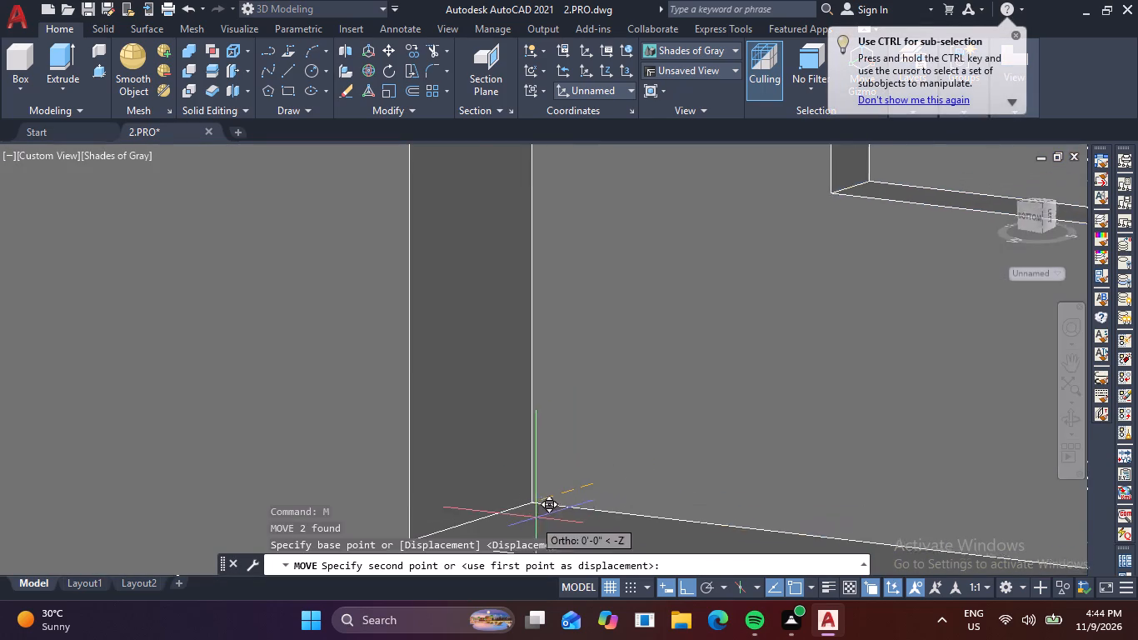
click(479, 525)
scroll(591, 442, down, 3)
key(Escape)
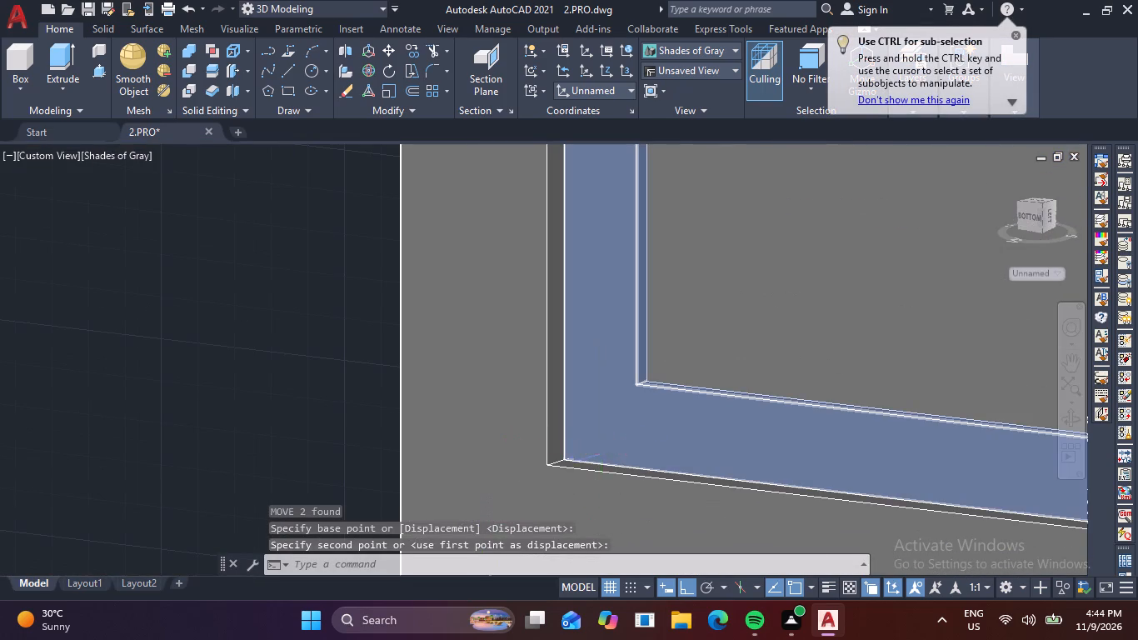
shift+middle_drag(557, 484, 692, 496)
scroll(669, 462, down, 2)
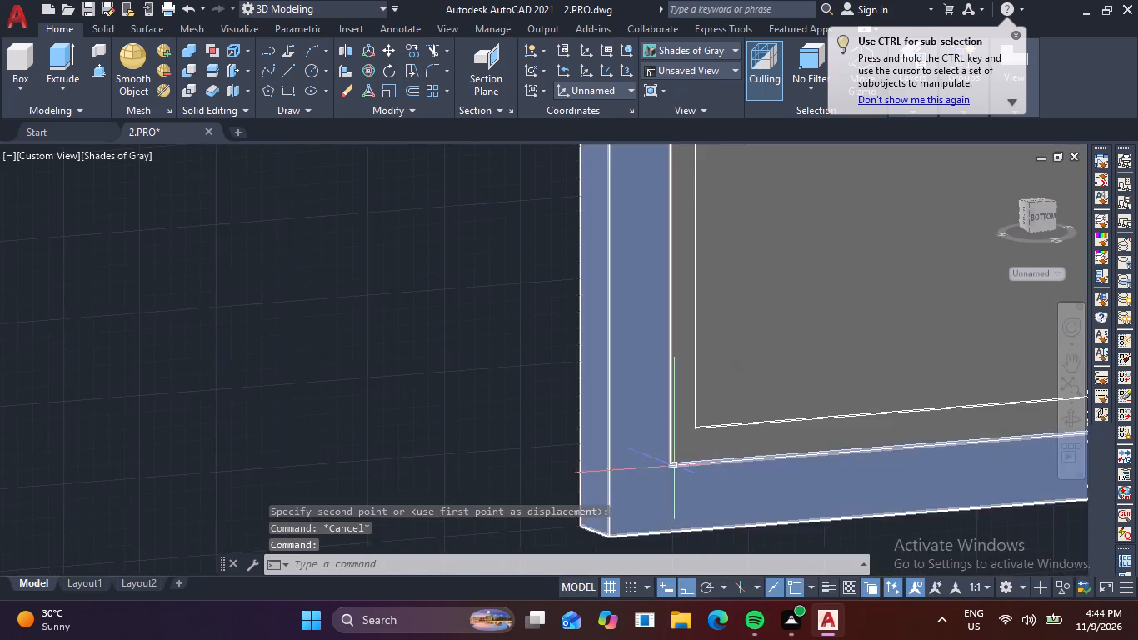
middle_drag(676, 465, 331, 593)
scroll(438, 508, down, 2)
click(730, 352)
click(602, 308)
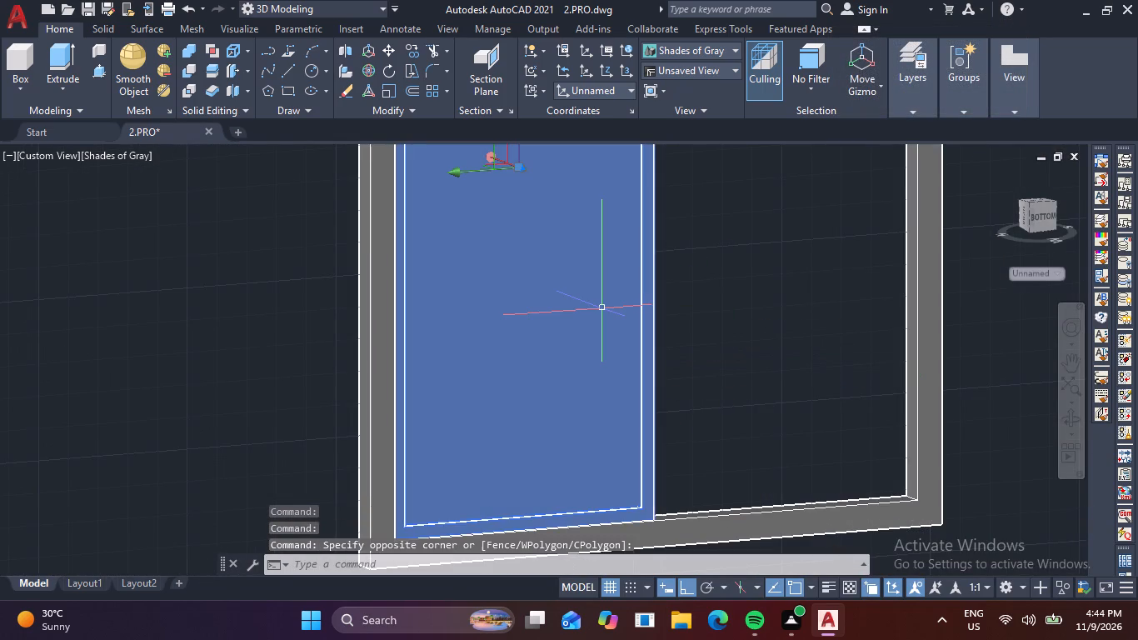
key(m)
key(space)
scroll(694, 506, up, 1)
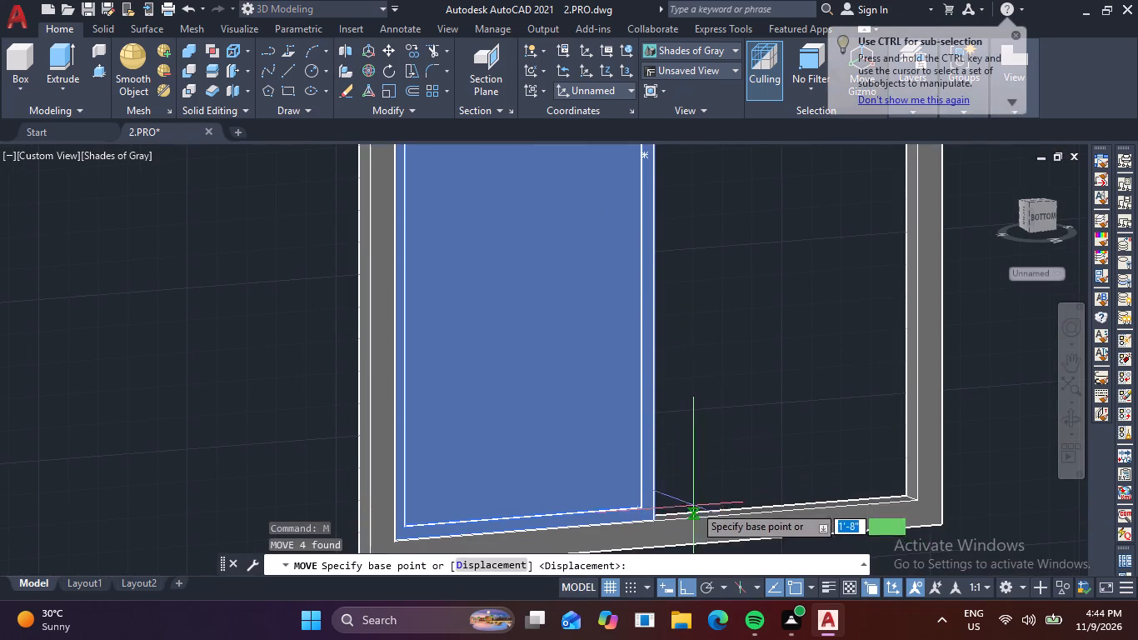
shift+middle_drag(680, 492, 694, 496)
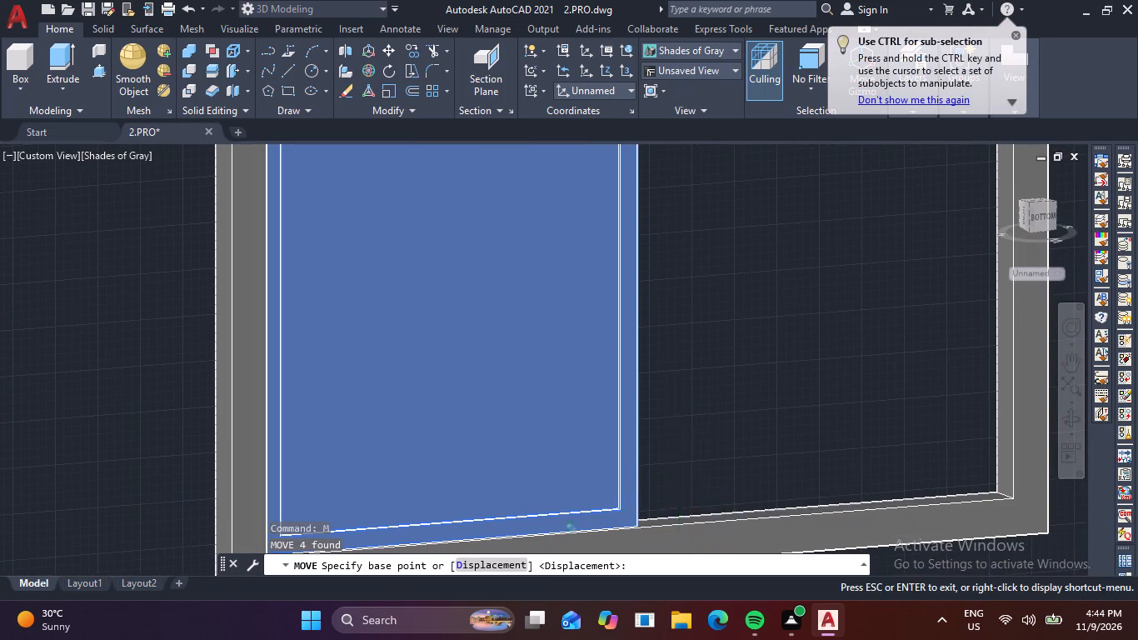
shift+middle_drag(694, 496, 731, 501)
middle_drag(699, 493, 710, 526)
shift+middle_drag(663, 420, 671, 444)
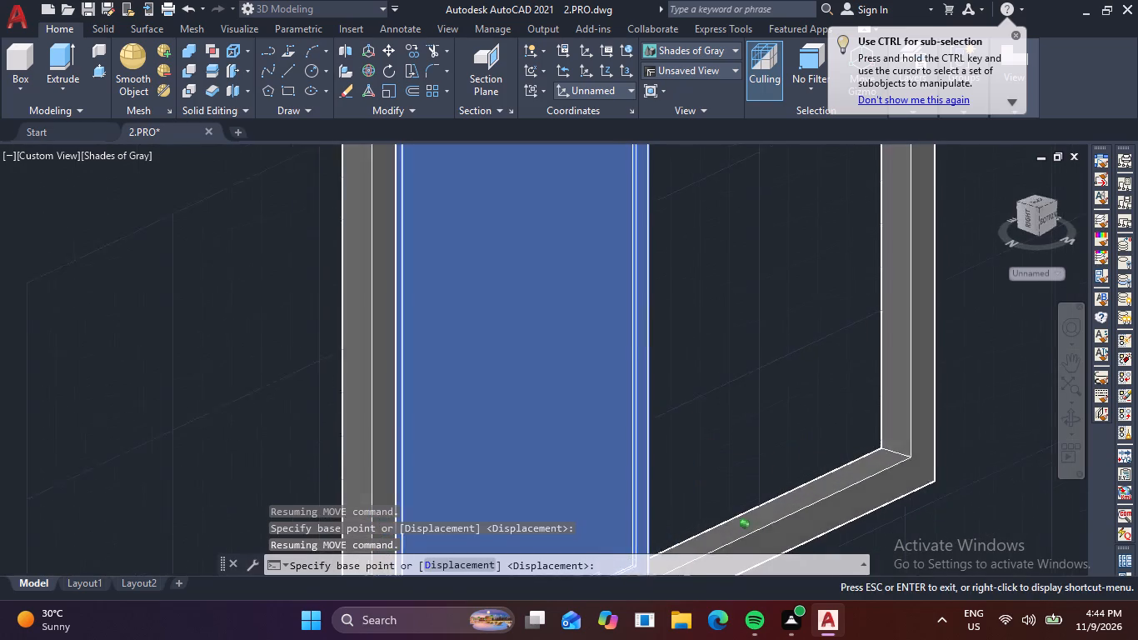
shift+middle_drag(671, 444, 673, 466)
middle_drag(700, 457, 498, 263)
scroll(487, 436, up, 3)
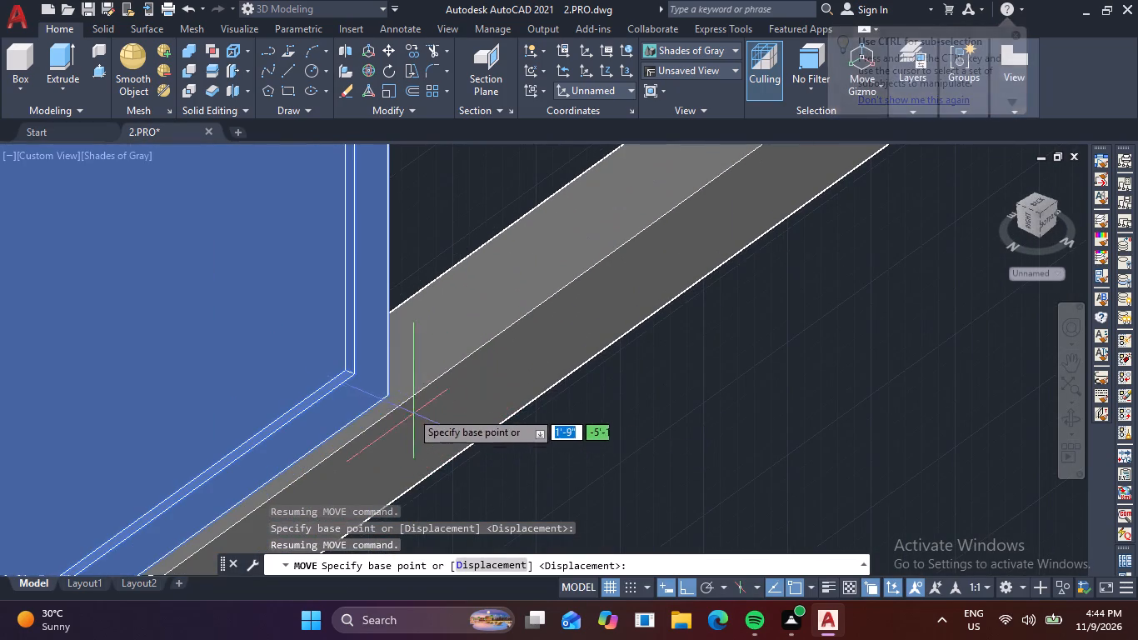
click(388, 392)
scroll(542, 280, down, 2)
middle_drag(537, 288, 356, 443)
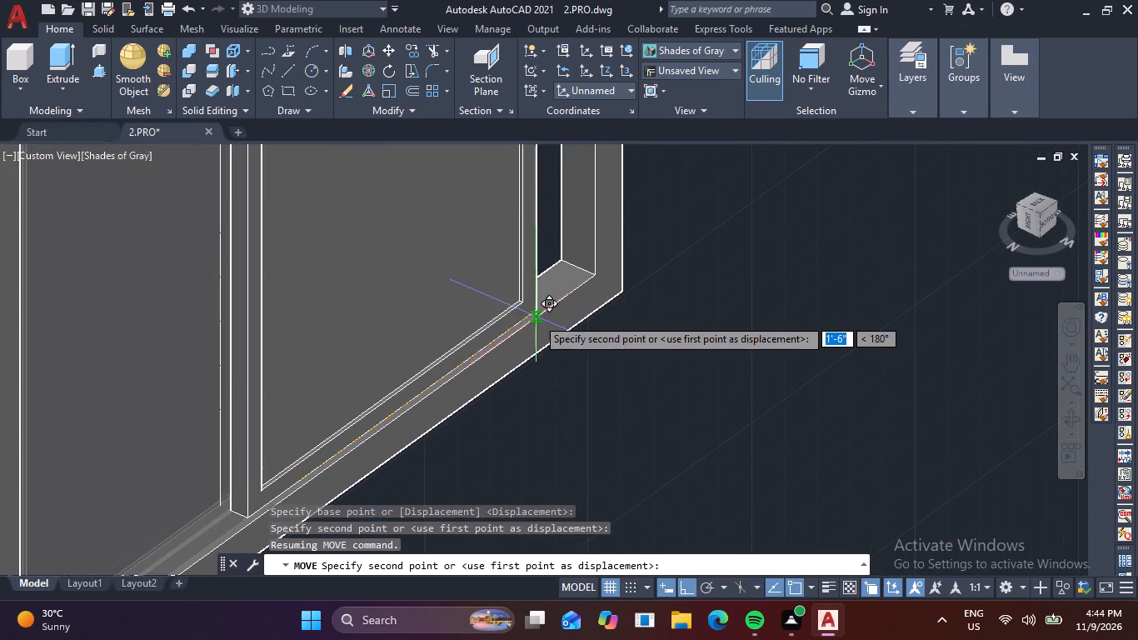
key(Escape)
Copy the finished sash with its glass from its lower corner into the empty half of the outer window frame.
click(383, 308)
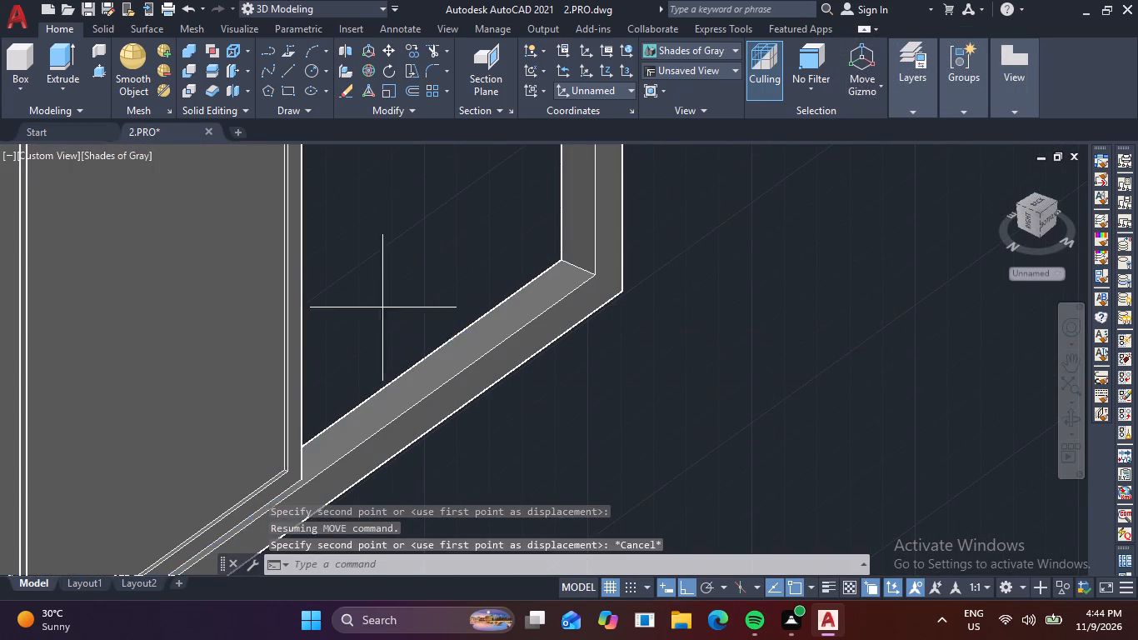
click(237, 312)
key(c)
key(o)
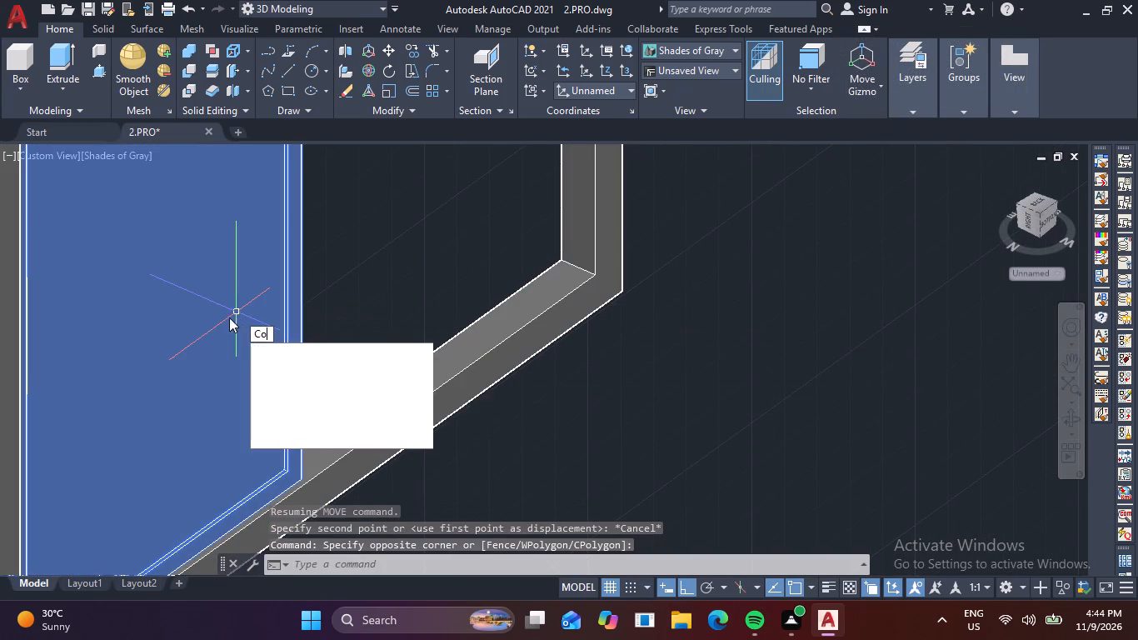
key(space)
scroll(306, 467, up, 3)
middle_drag(321, 487, 327, 412)
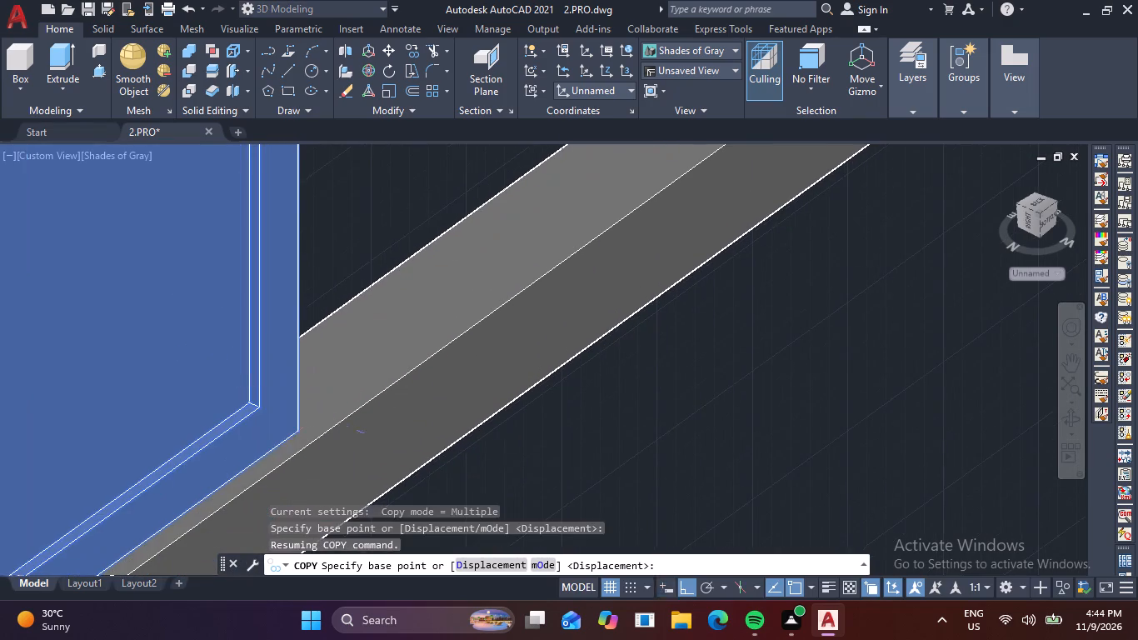
scroll(302, 443, up, 3)
click(287, 411)
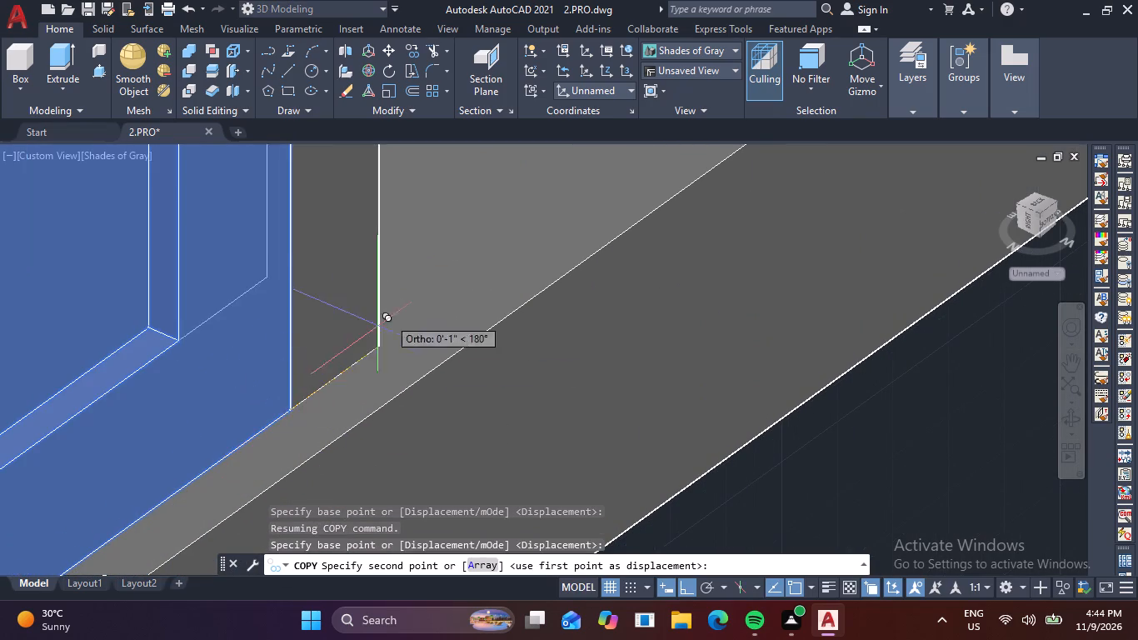
scroll(427, 287, down, 2)
middle_drag(411, 304, 128, 516)
scroll(298, 365, down, 2)
middle_drag(301, 363, 94, 550)
scroll(414, 328, up, 3)
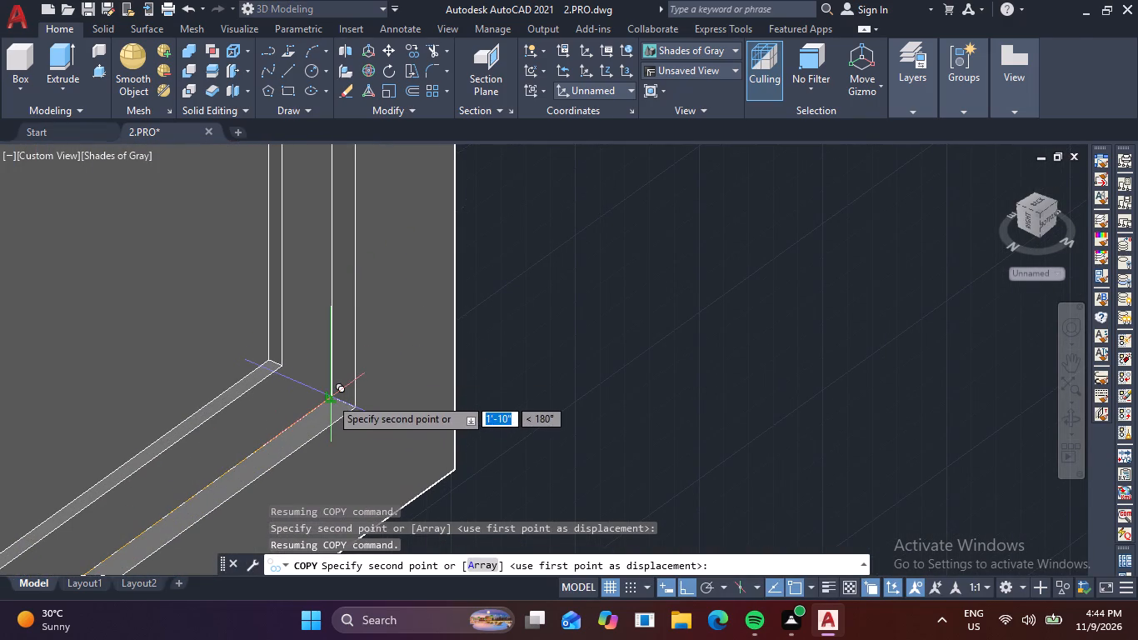
click(330, 397)
key(Escape)
Copy the complete two-sash window by its lower outer corner into the middle upper-floor opening of the building.
scroll(330, 467, down, 5)
scroll(532, 377, down, 1)
shift+middle_drag(573, 410, 497, 383)
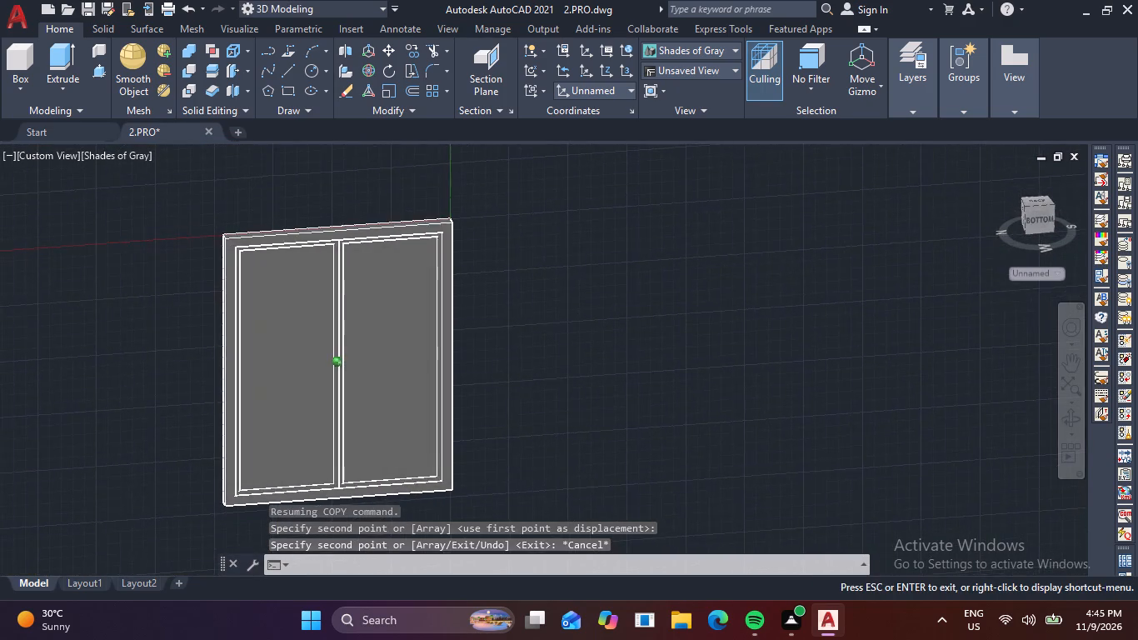
shift+middle_drag(497, 383, 497, 384)
scroll(513, 367, down, 1)
middle_drag(547, 364, 611, 303)
click(359, 206)
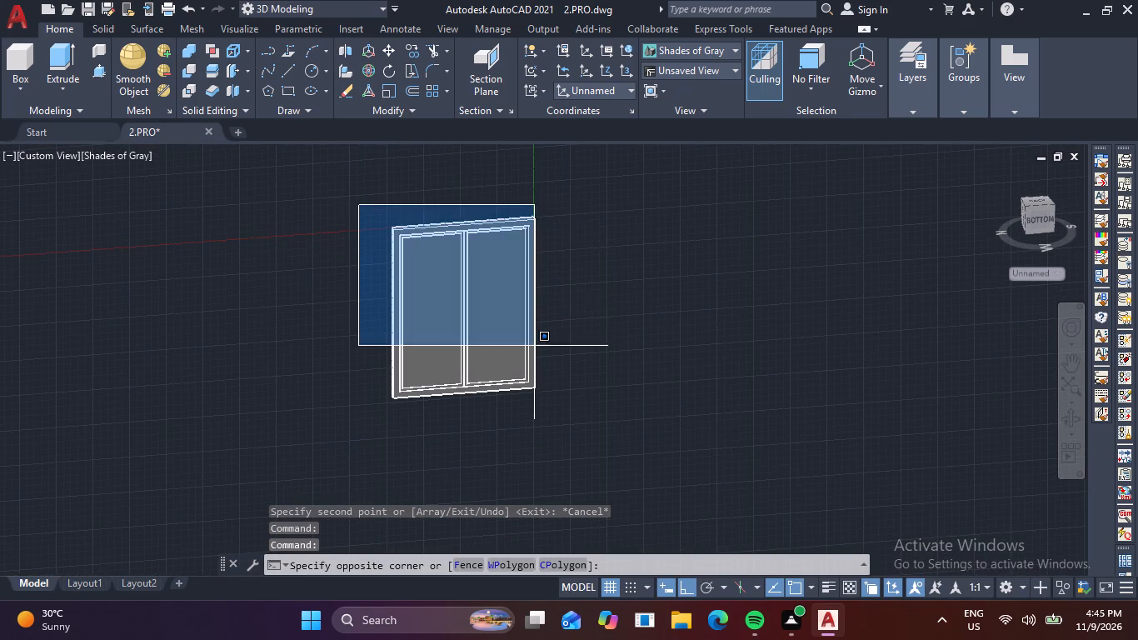
click(625, 426)
key(c)
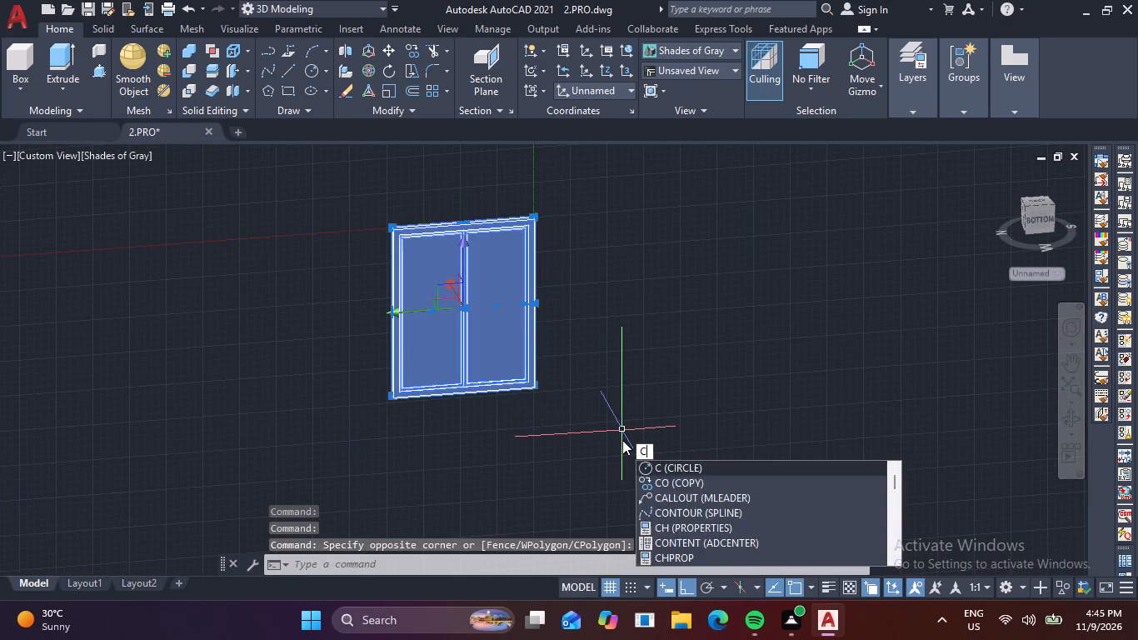
key(o)
key(space)
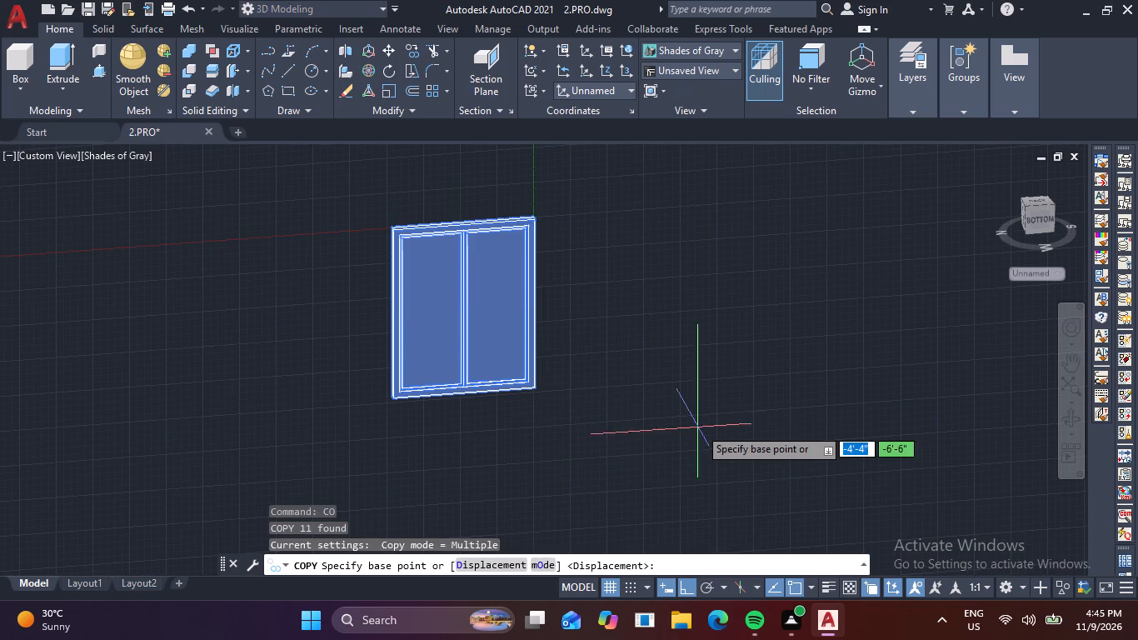
shift+middle_drag(706, 437, 596, 454)
scroll(571, 434, up, 3)
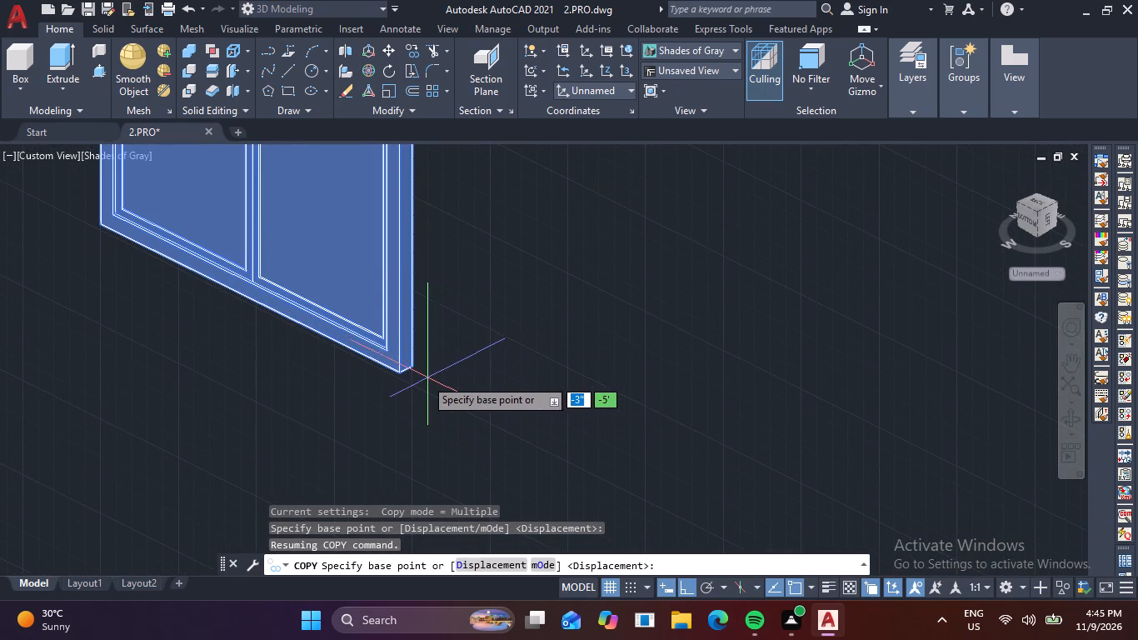
click(404, 371)
scroll(512, 308, down, 4)
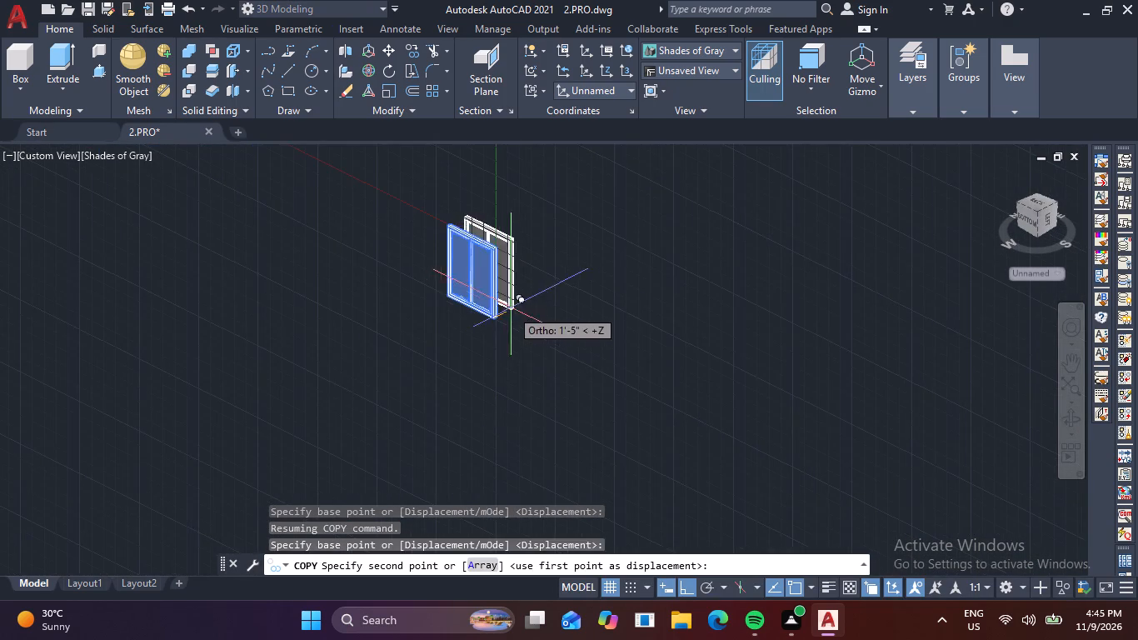
middle_drag(507, 311, 212, 509)
scroll(525, 318, down, 3)
middle_drag(606, 307, 276, 519)
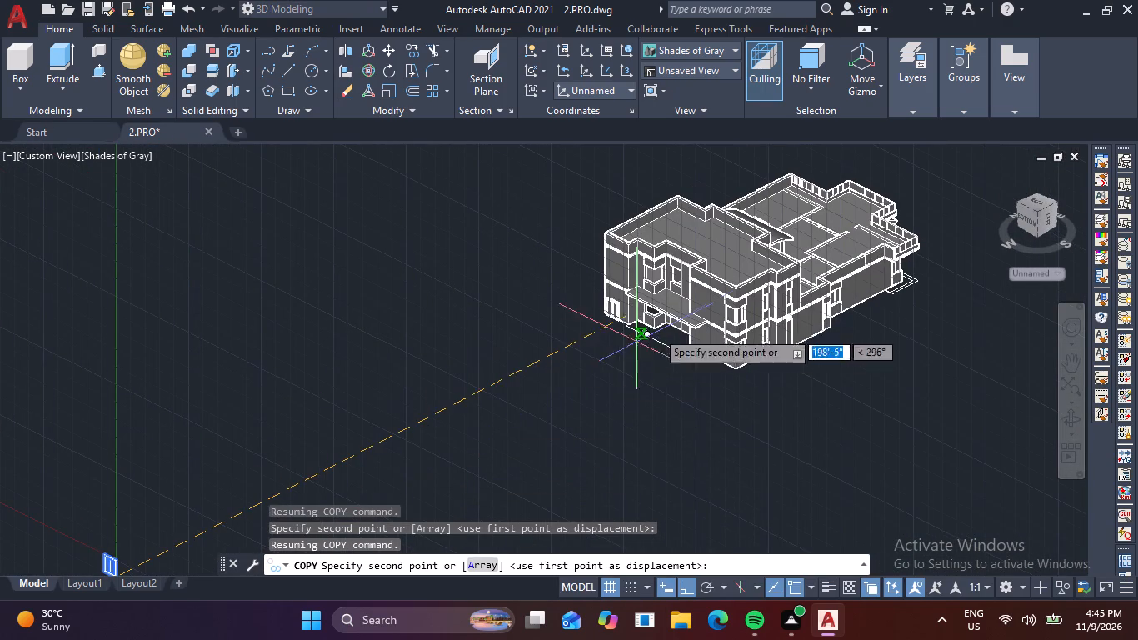
middle_drag(611, 359, 650, 380)
shift+middle_drag(579, 385, 589, 394)
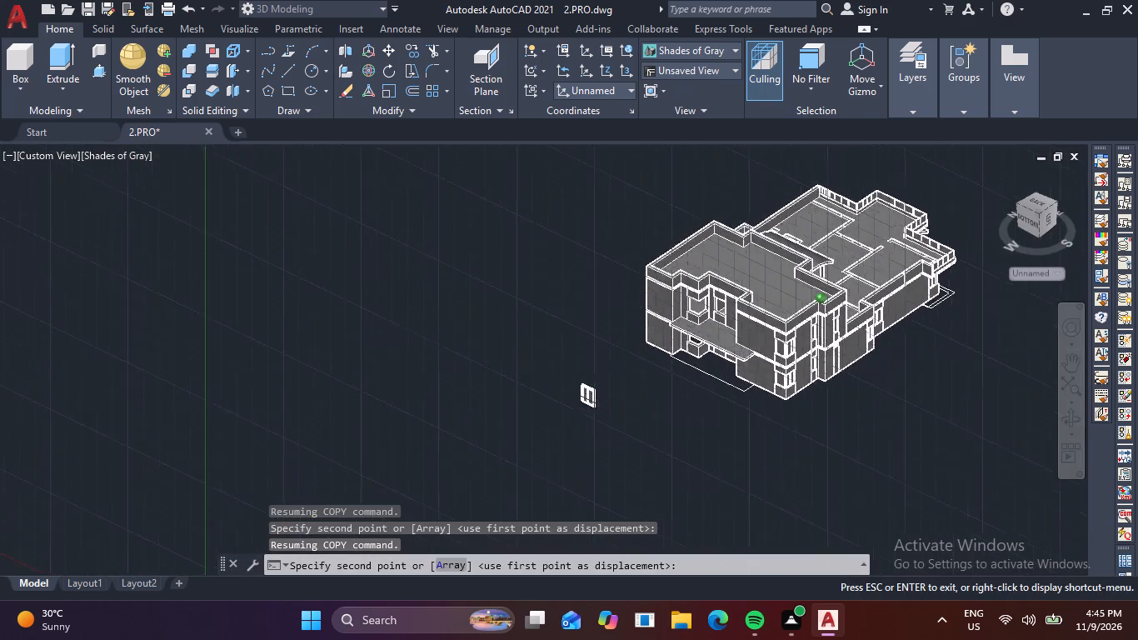
shift+middle_drag(589, 394, 621, 402)
scroll(758, 300, up, 3)
middle_drag(698, 412, 709, 417)
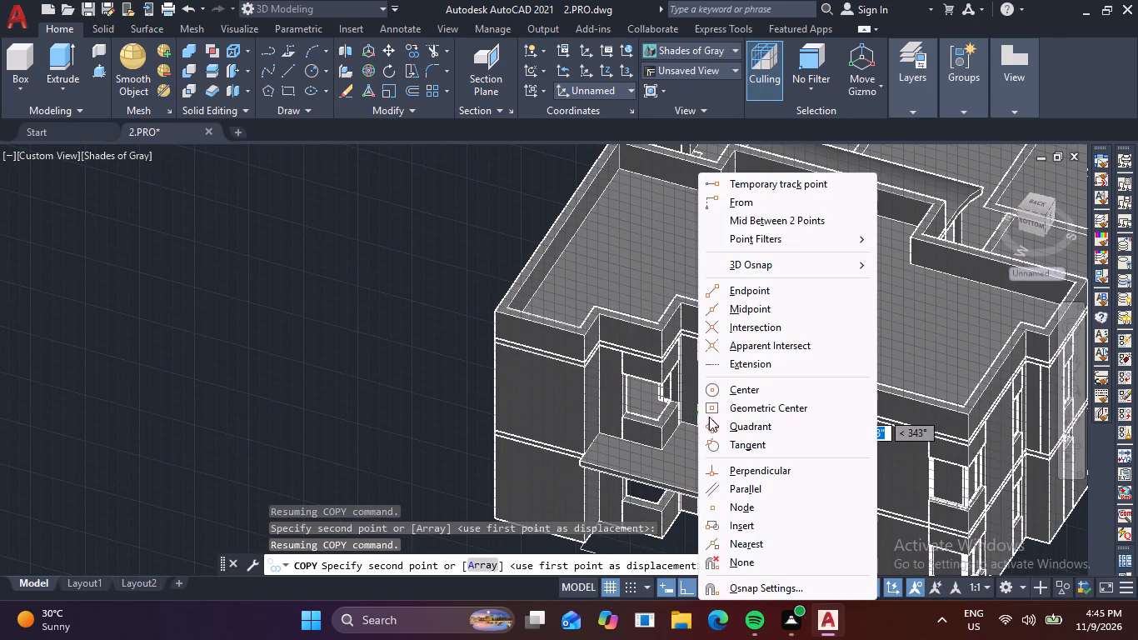
middle_drag(709, 417, 731, 420)
key(Escape)
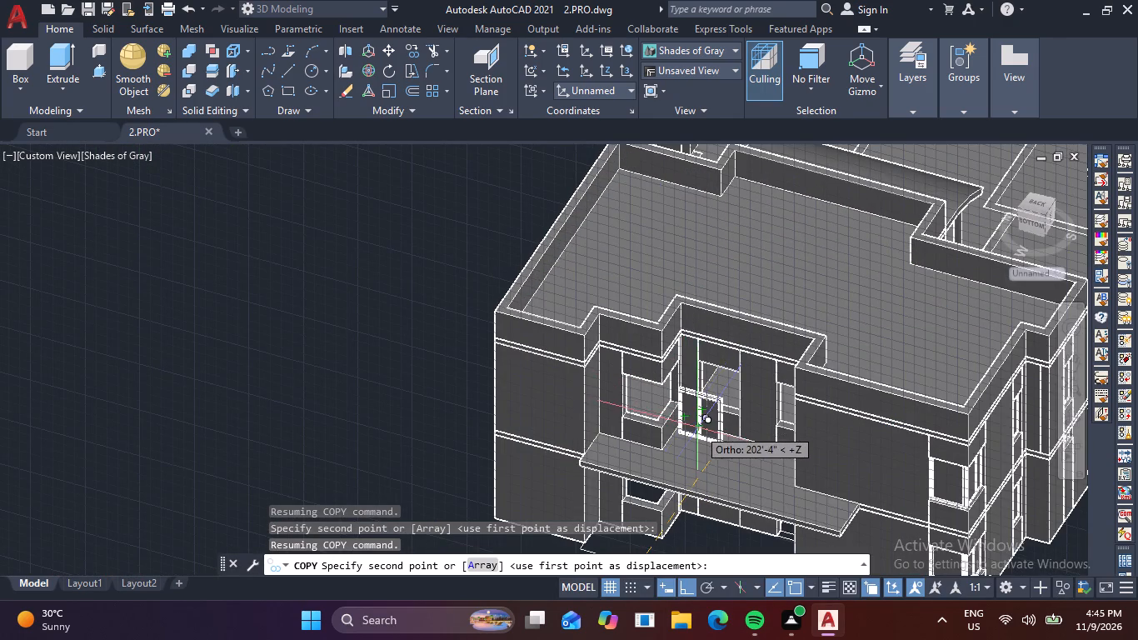
shift+middle_drag(698, 428, 767, 432)
scroll(830, 447, up, 3)
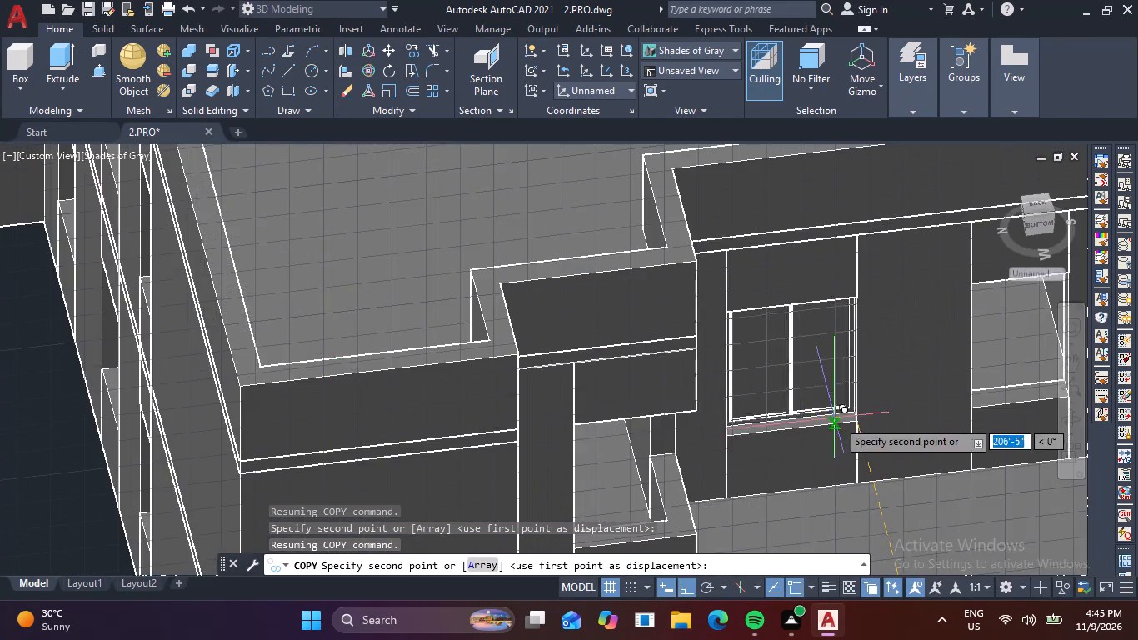
scroll(837, 420, up, 4)
scroll(912, 405, up, 1)
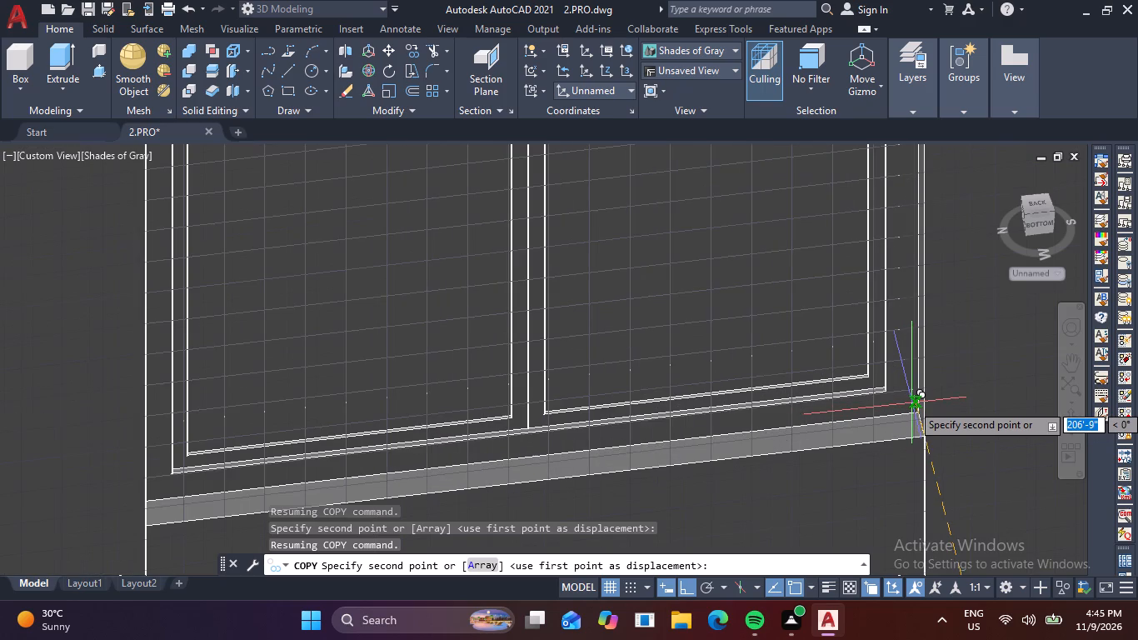
click(913, 394)
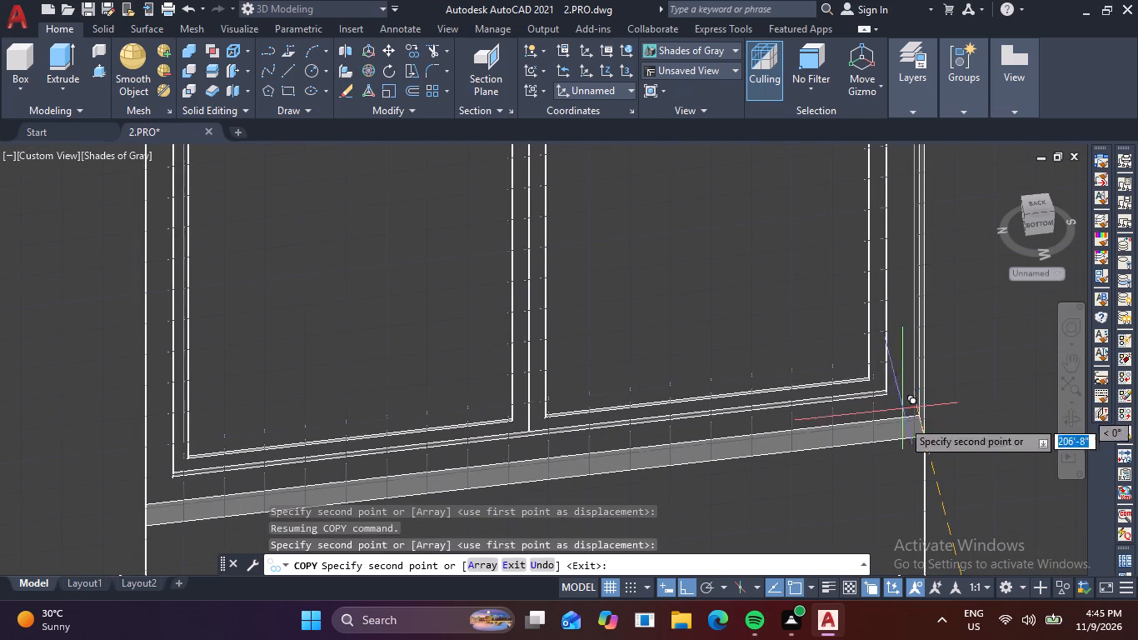
End the two-sash window copying and examine the facade's fitted windows and remaining empty upper-floor openings.
scroll(944, 438, down, 4)
scroll(1027, 468, down, 2)
middle_drag(994, 486, 673, 471)
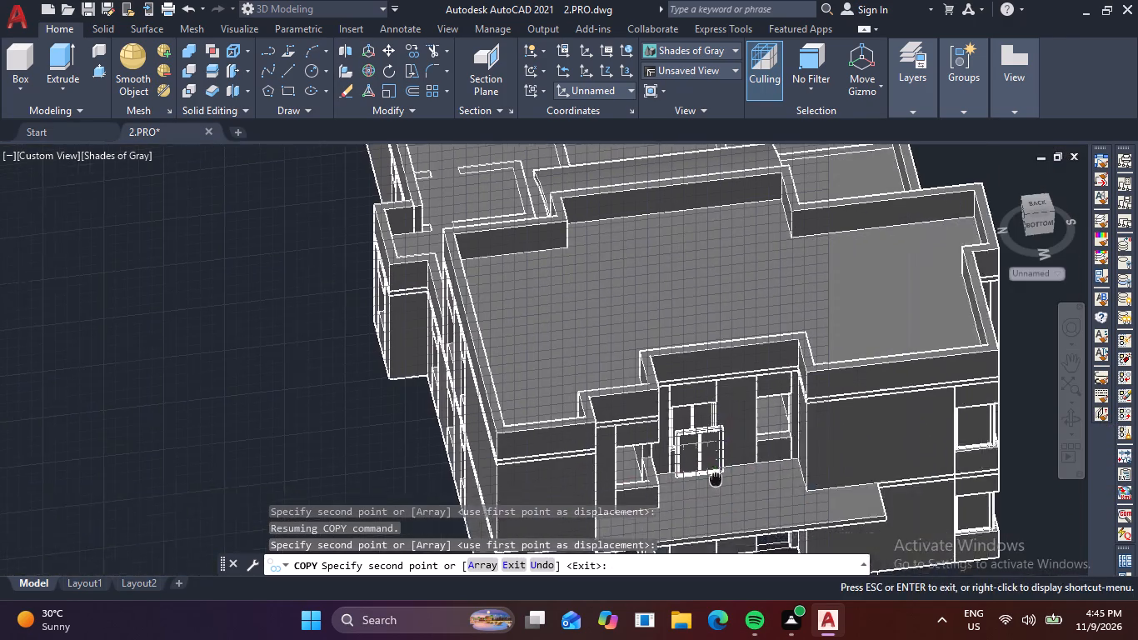
middle_drag(673, 471, 563, 468)
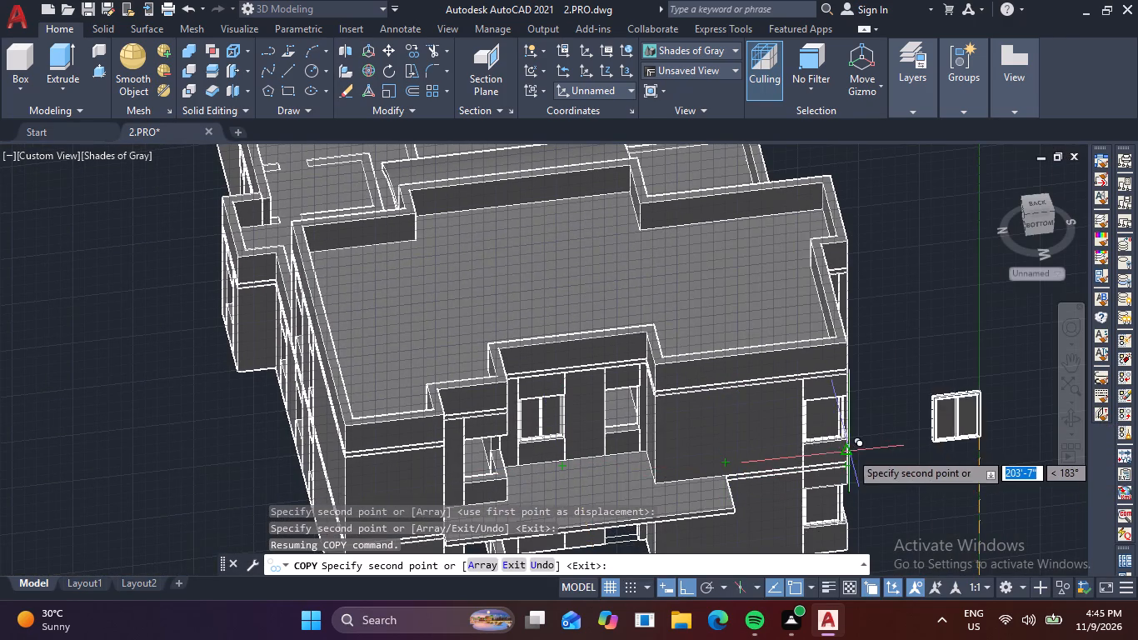
scroll(851, 451, up, 4)
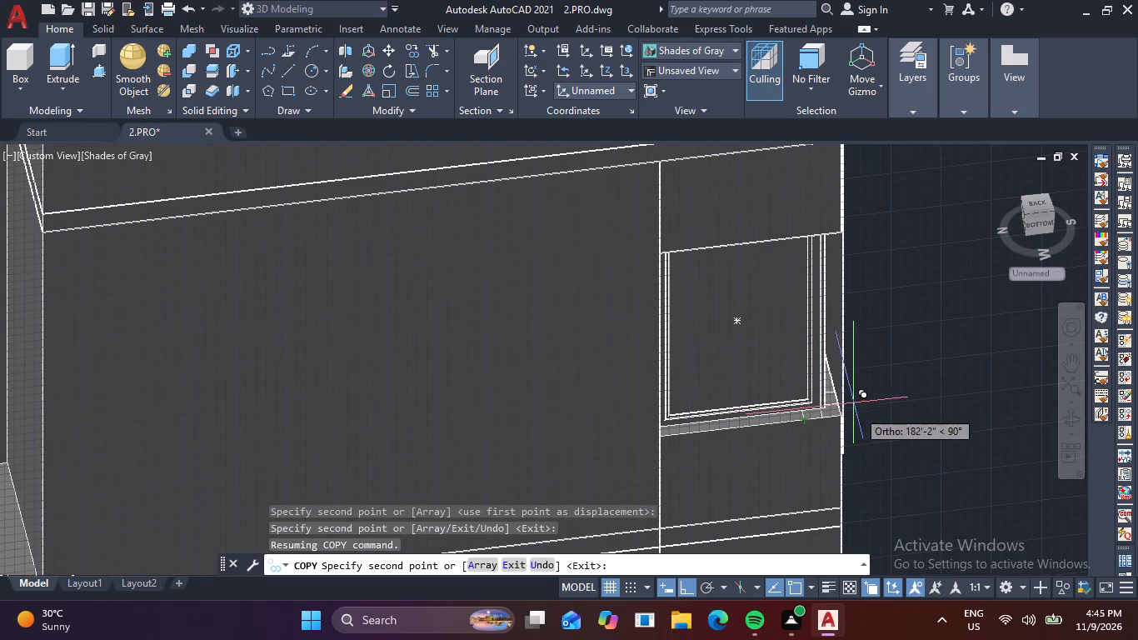
shift+middle_drag(871, 437, 808, 452)
scroll(654, 462, up, 2)
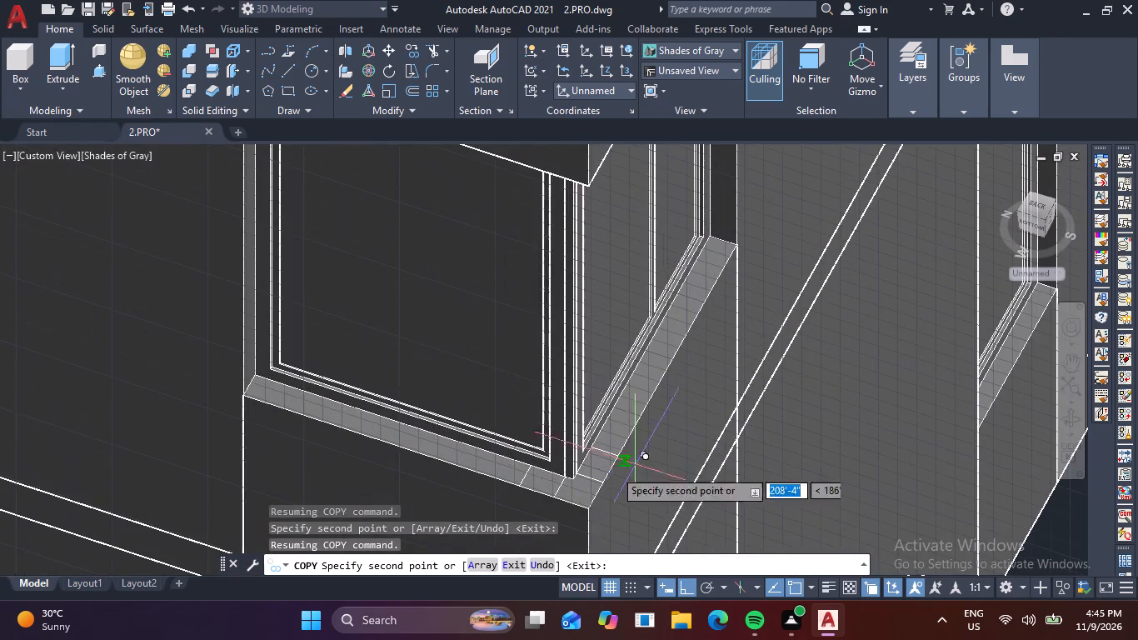
scroll(616, 482, down, 2)
shift+middle_drag(491, 494, 594, 469)
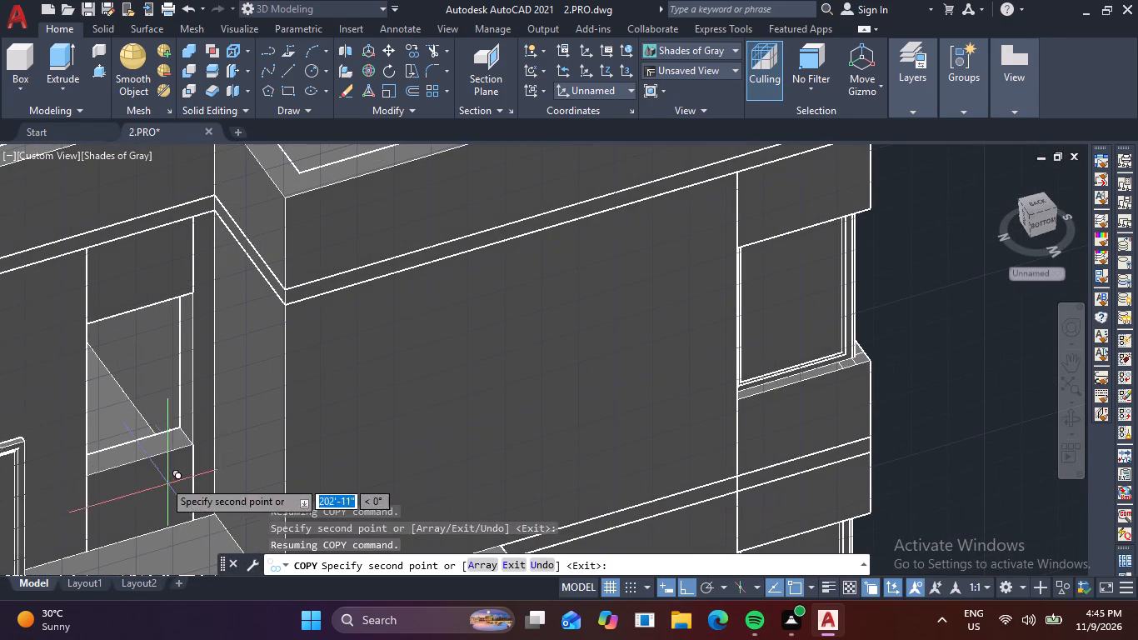
scroll(257, 400, down, 2)
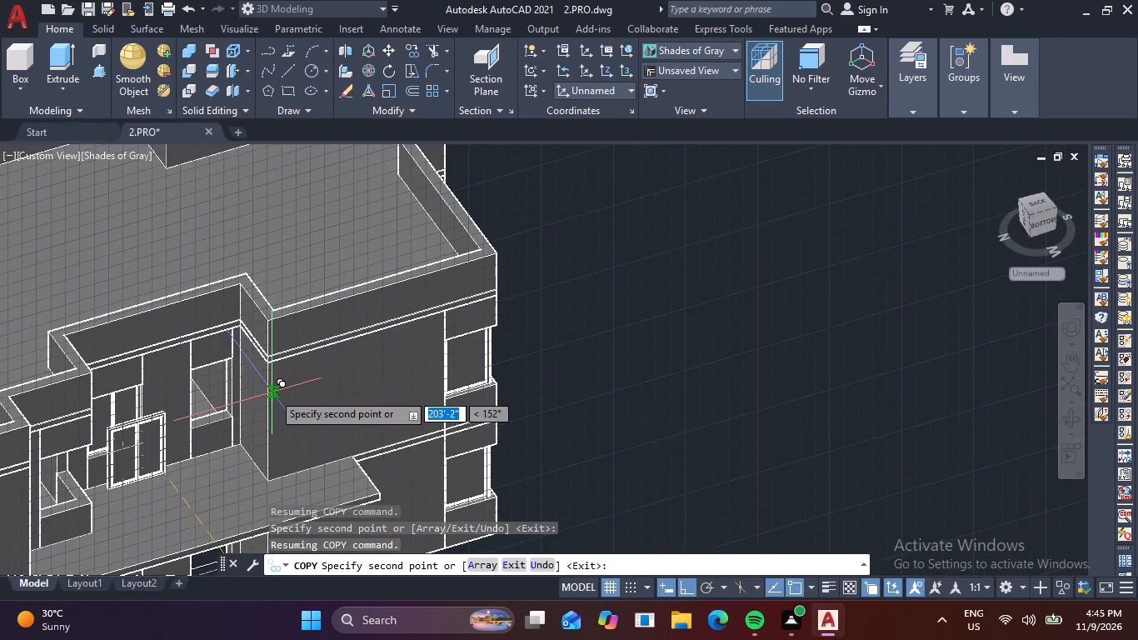
middle_drag(272, 392, 320, 367)
scroll(237, 416, up, 2)
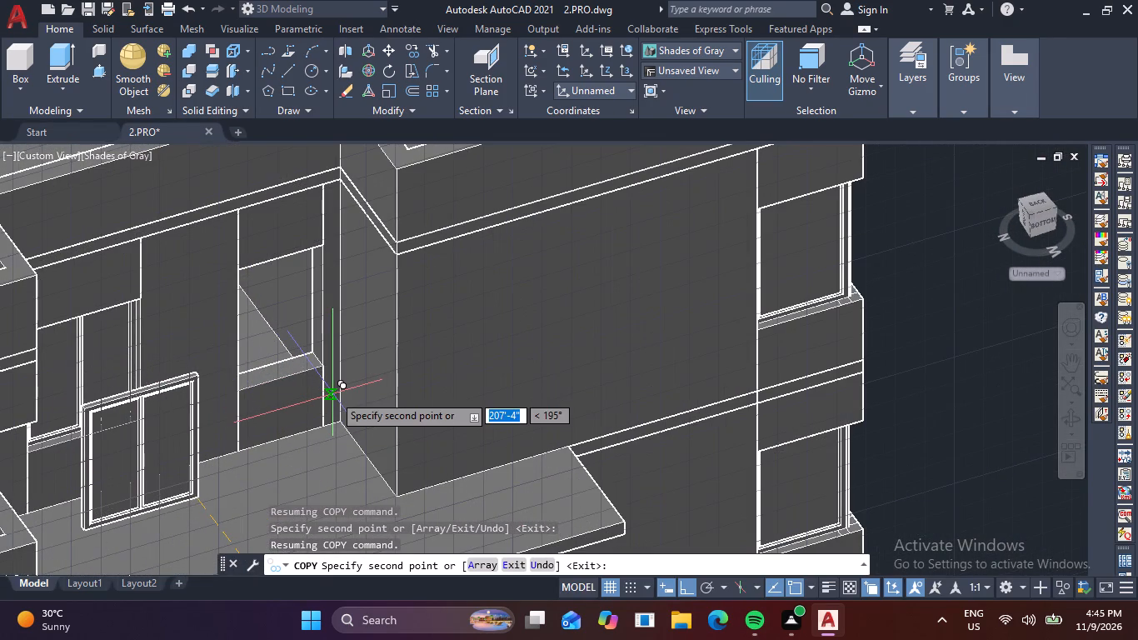
key(Escape)
scroll(153, 409, down, 1)
scroll(102, 408, up, 2)
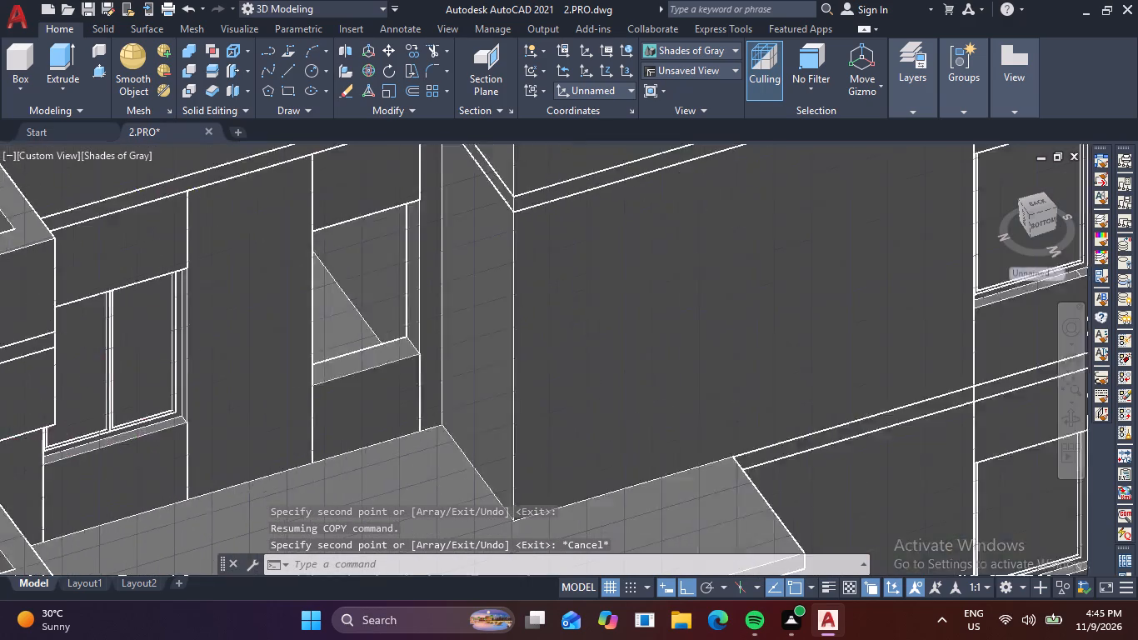
scroll(117, 384, up, 1)
shift+middle_drag(517, 422, 490, 394)
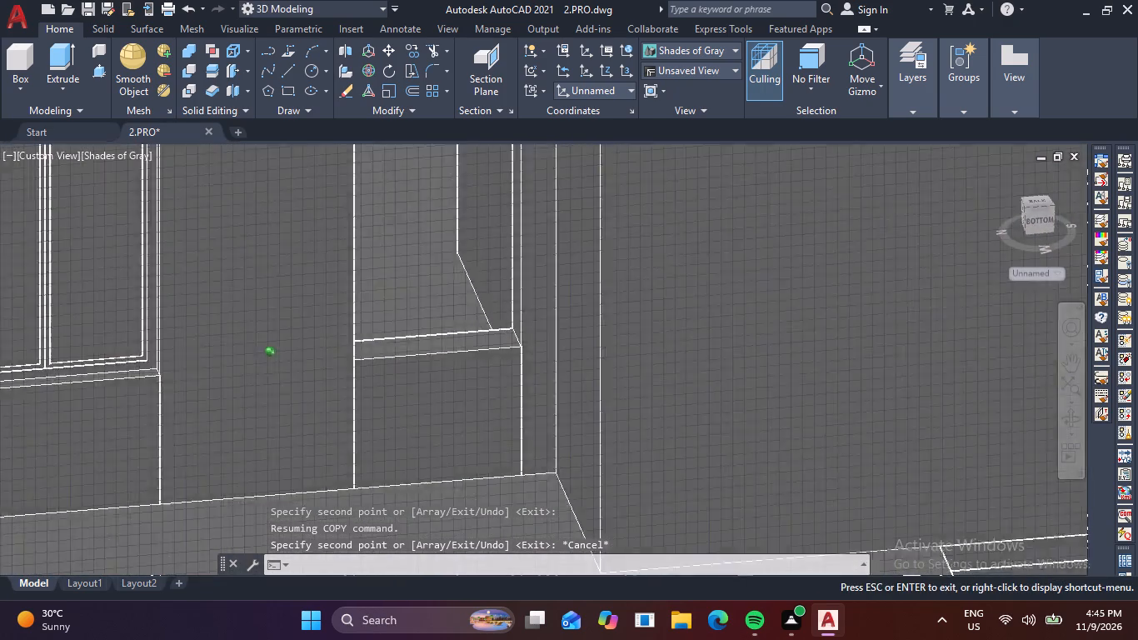
shift+middle_drag(490, 394, 494, 378)
middle_drag(496, 374, 579, 504)
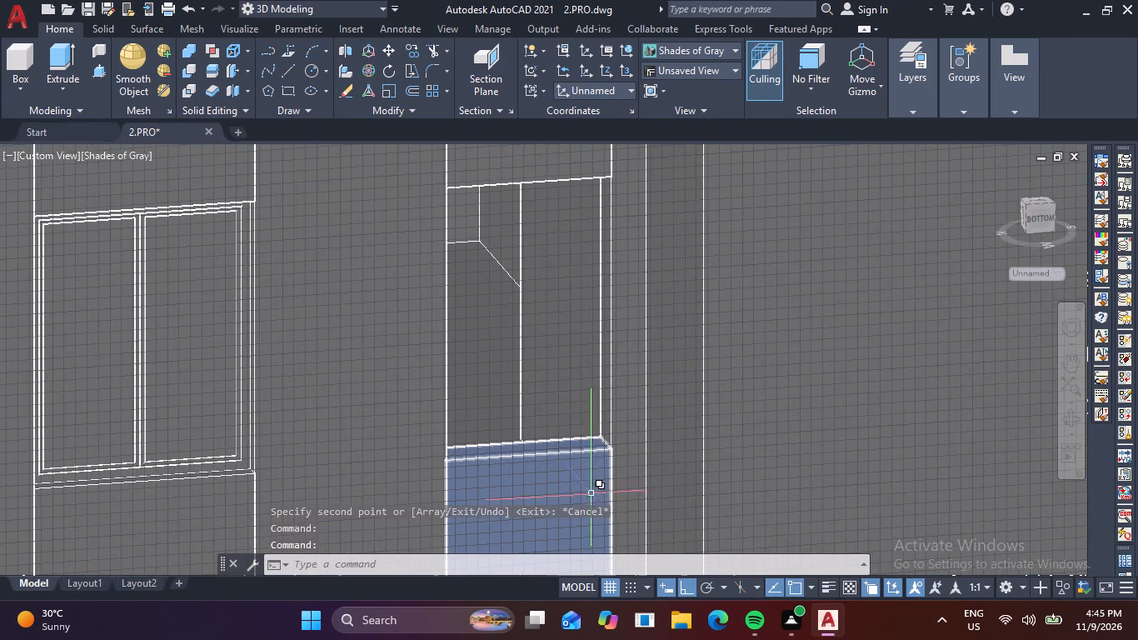
scroll(596, 317, down, 3)
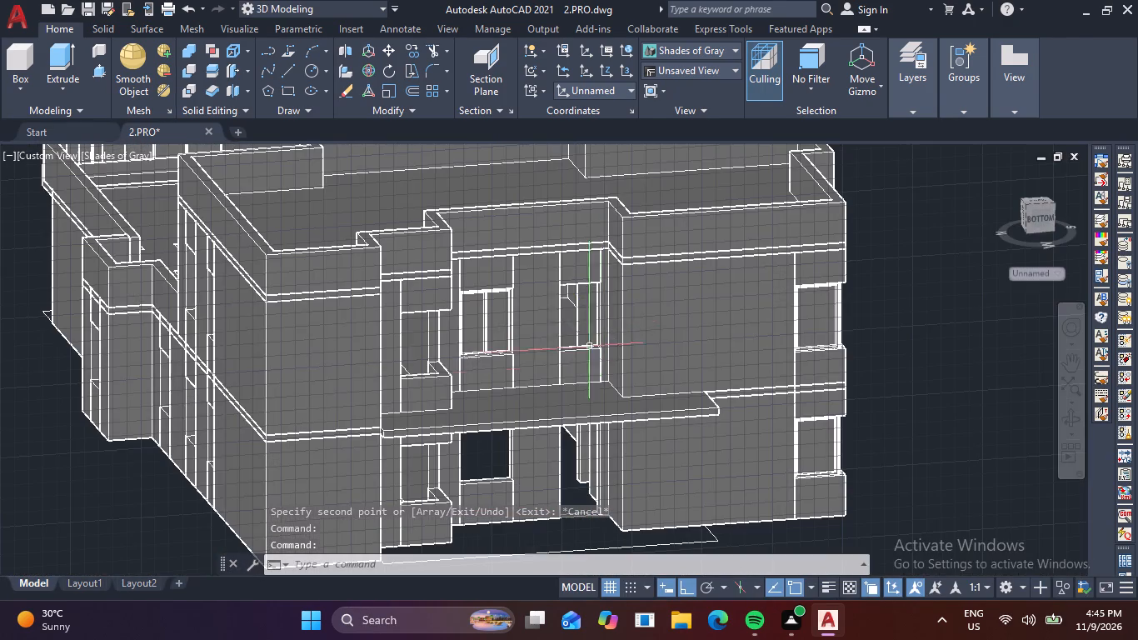
scroll(382, 350, up, 2)
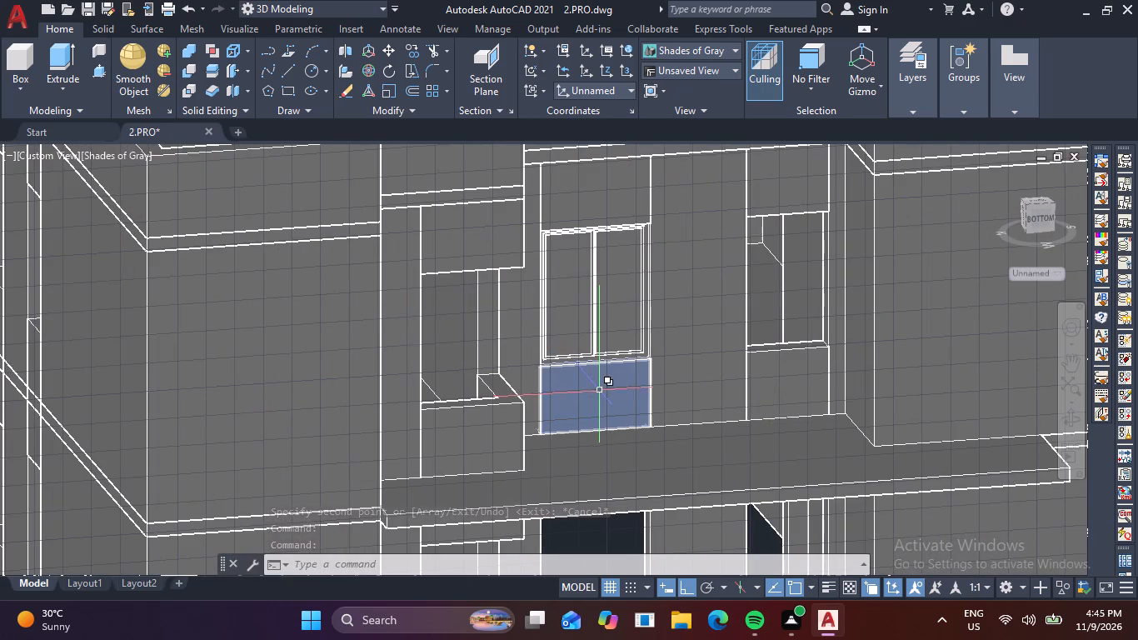
scroll(684, 424, down, 1)
middle_drag(727, 436, 697, 366)
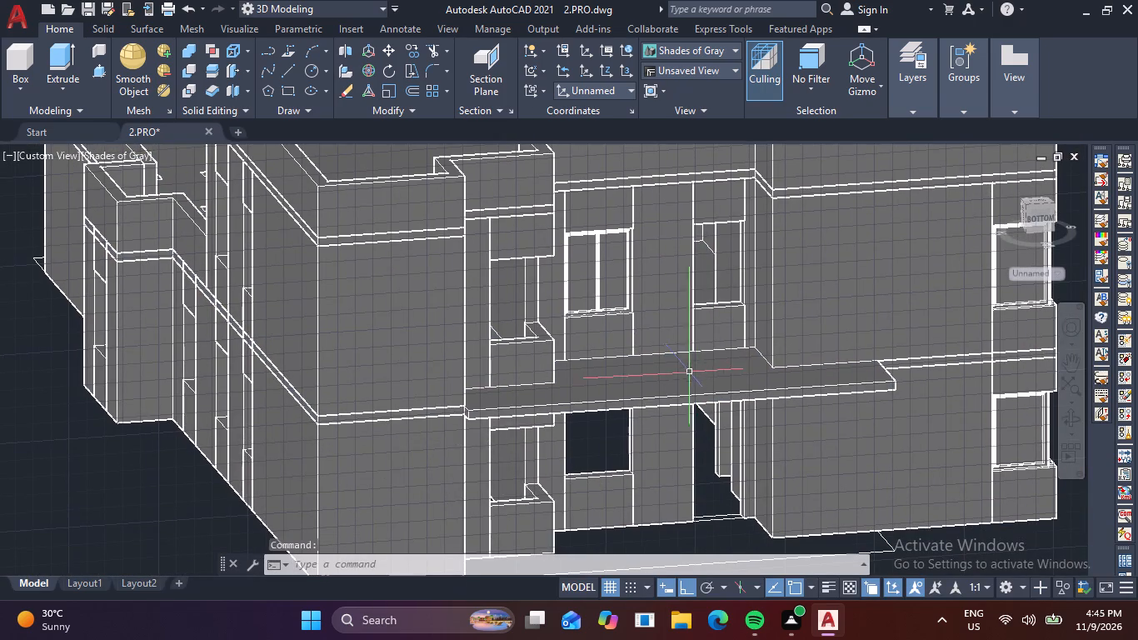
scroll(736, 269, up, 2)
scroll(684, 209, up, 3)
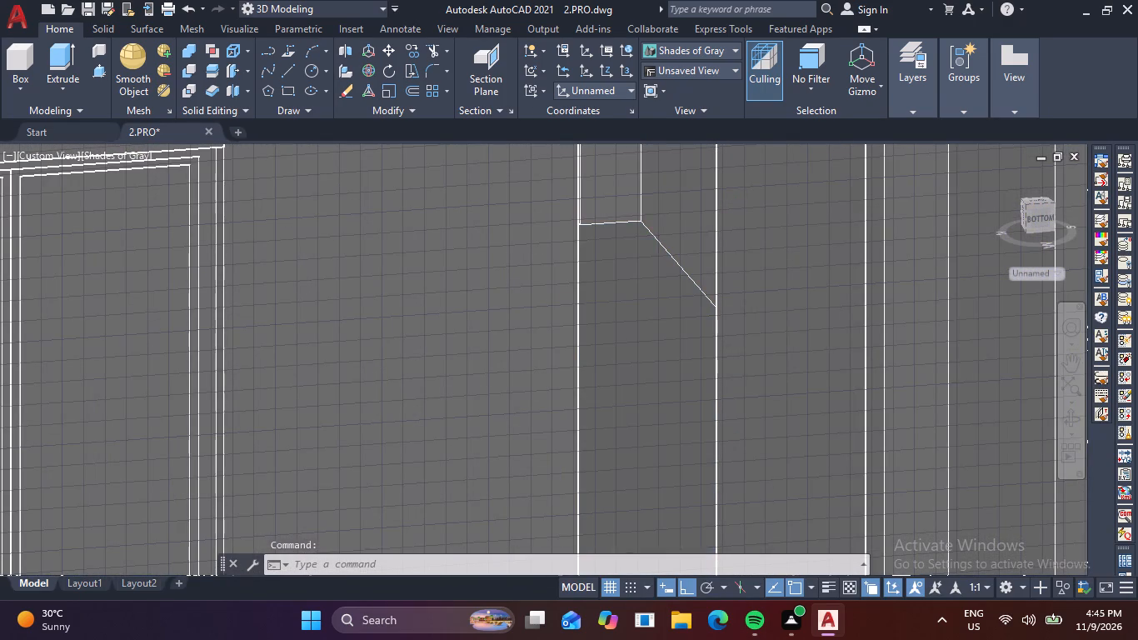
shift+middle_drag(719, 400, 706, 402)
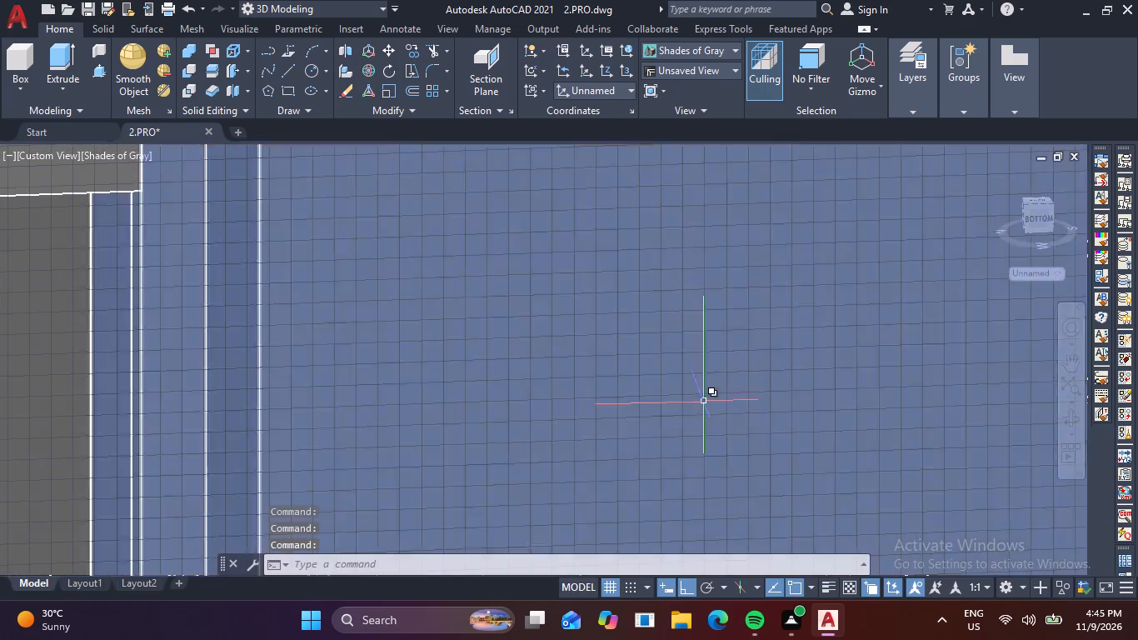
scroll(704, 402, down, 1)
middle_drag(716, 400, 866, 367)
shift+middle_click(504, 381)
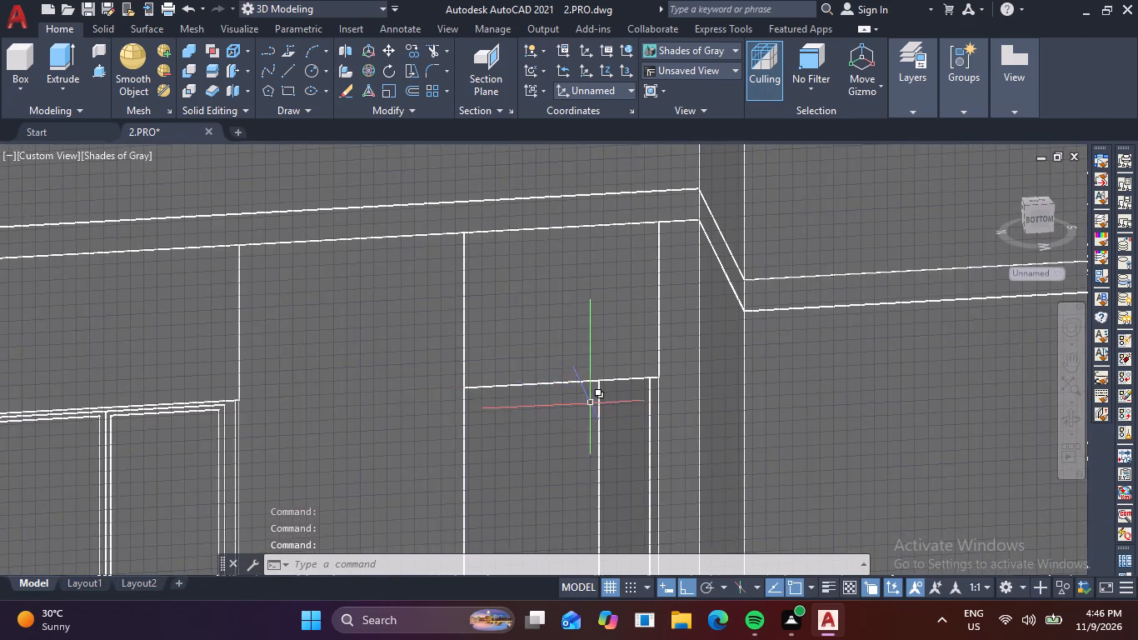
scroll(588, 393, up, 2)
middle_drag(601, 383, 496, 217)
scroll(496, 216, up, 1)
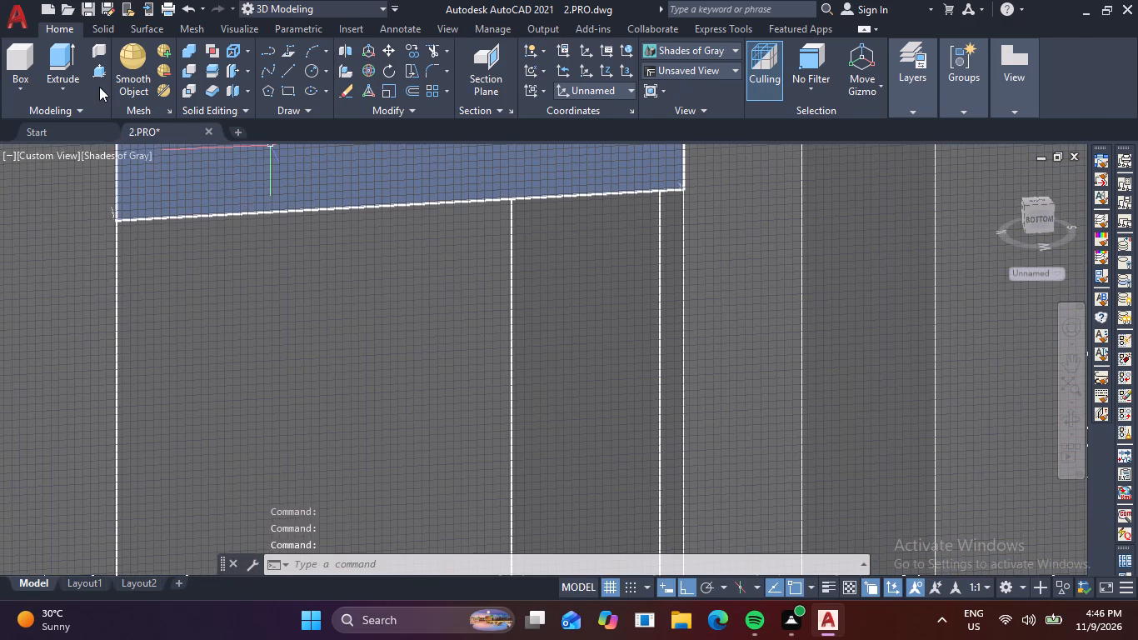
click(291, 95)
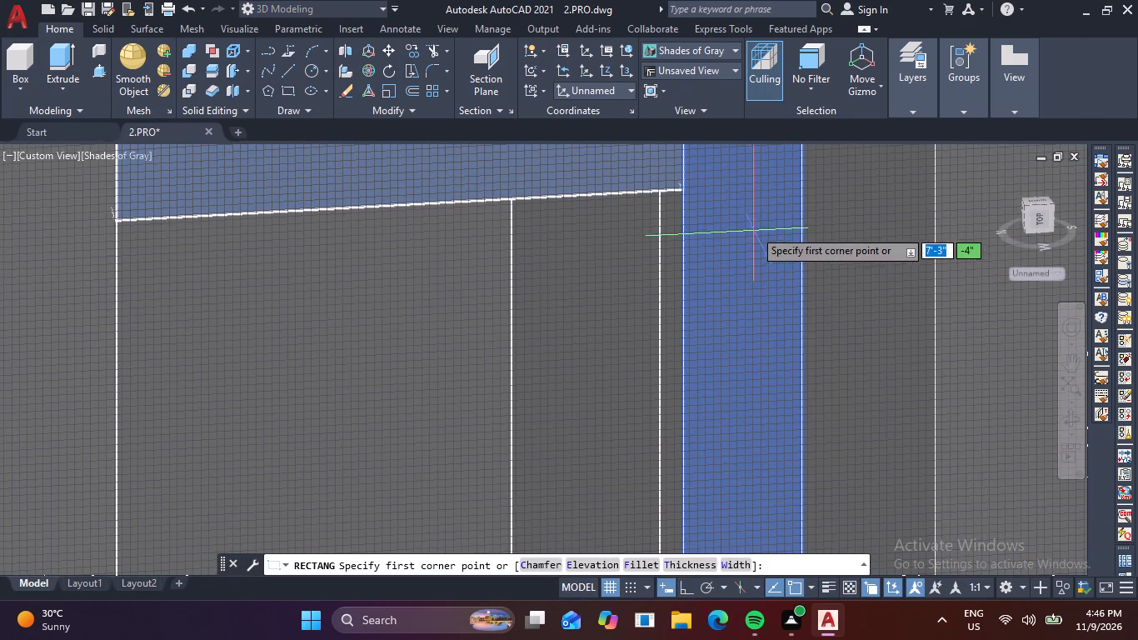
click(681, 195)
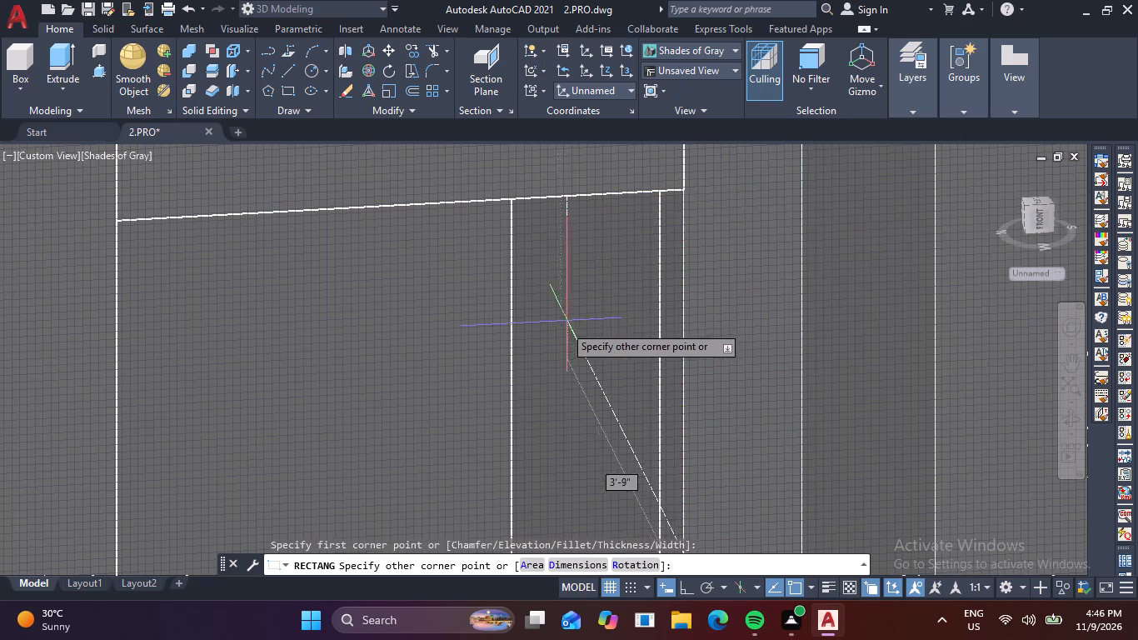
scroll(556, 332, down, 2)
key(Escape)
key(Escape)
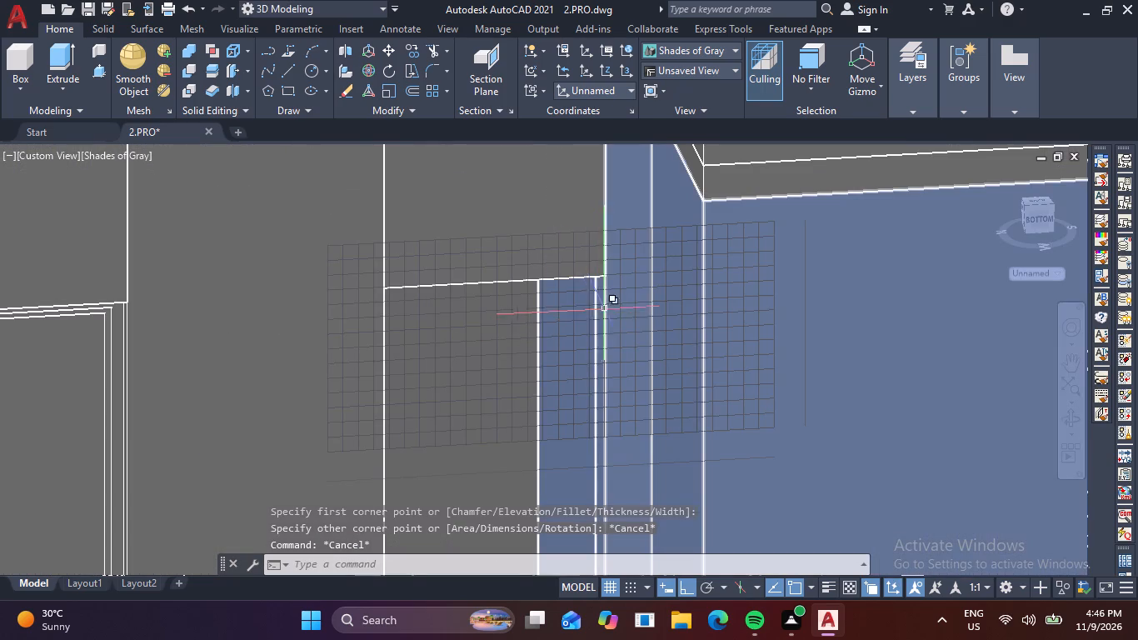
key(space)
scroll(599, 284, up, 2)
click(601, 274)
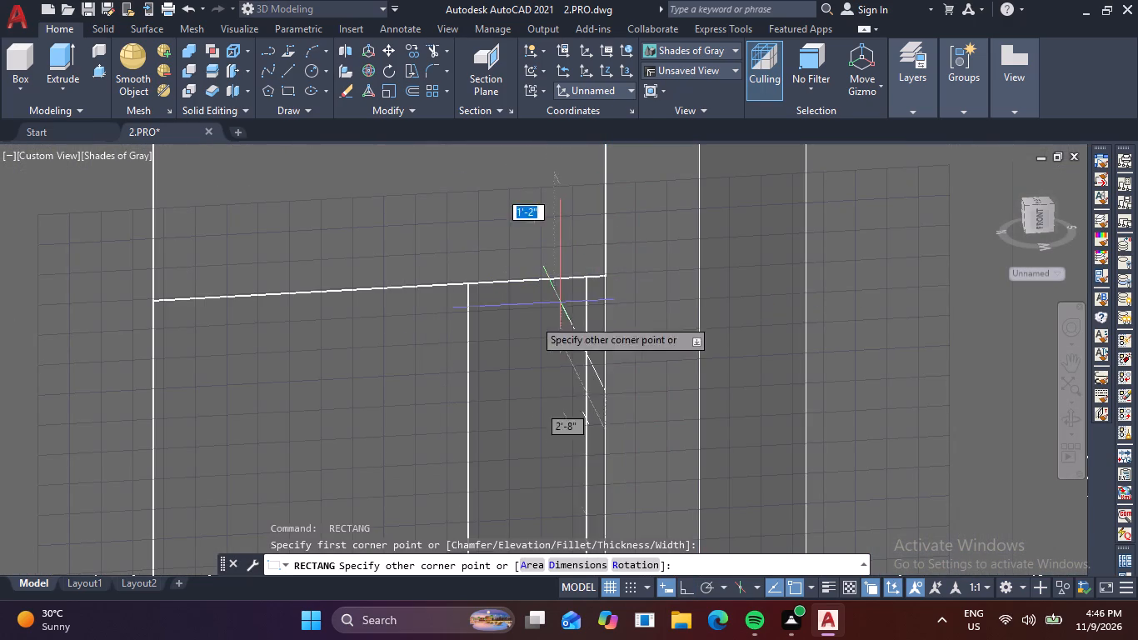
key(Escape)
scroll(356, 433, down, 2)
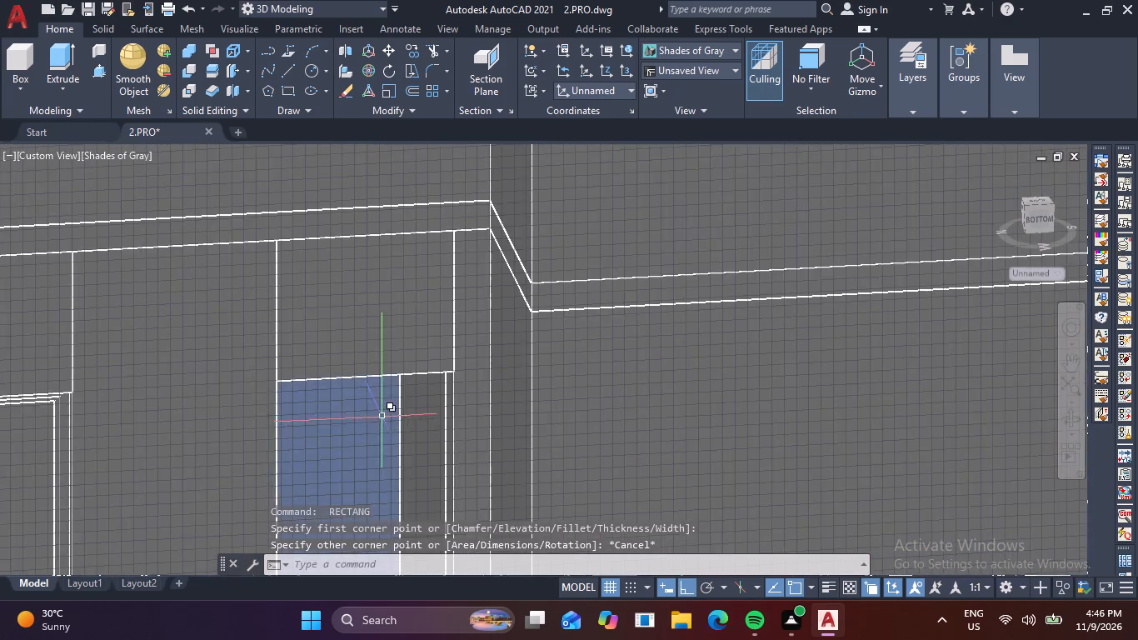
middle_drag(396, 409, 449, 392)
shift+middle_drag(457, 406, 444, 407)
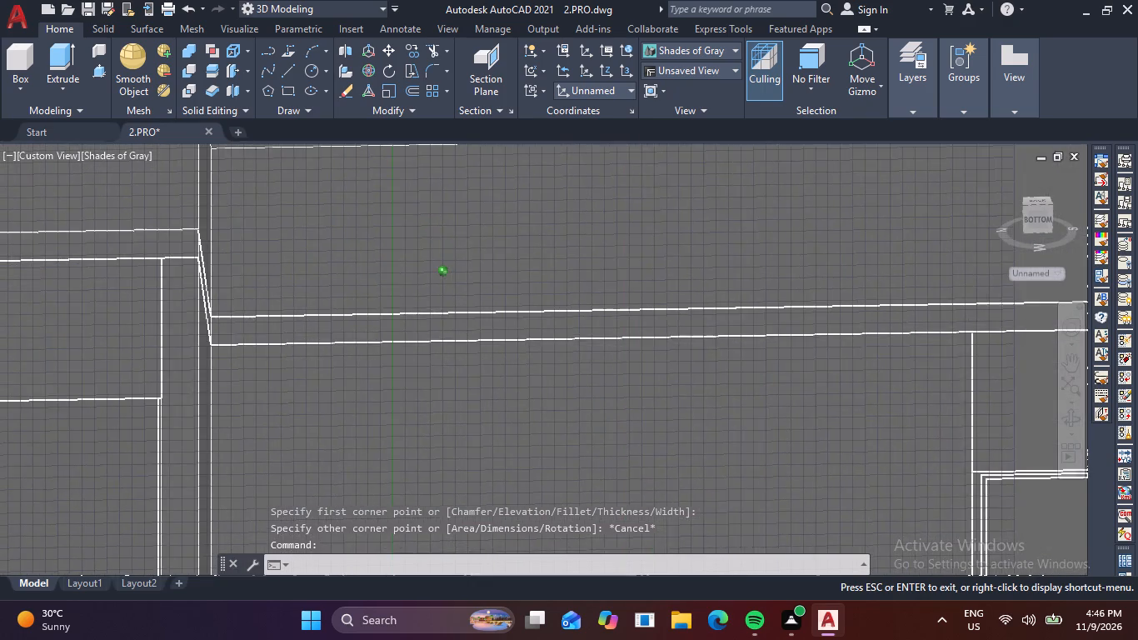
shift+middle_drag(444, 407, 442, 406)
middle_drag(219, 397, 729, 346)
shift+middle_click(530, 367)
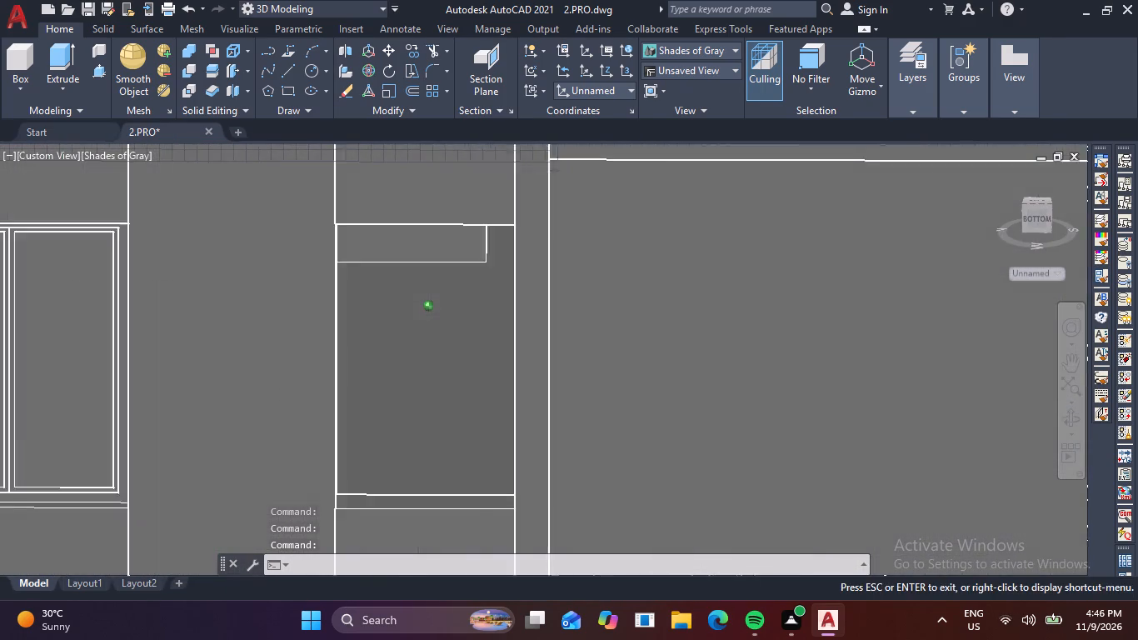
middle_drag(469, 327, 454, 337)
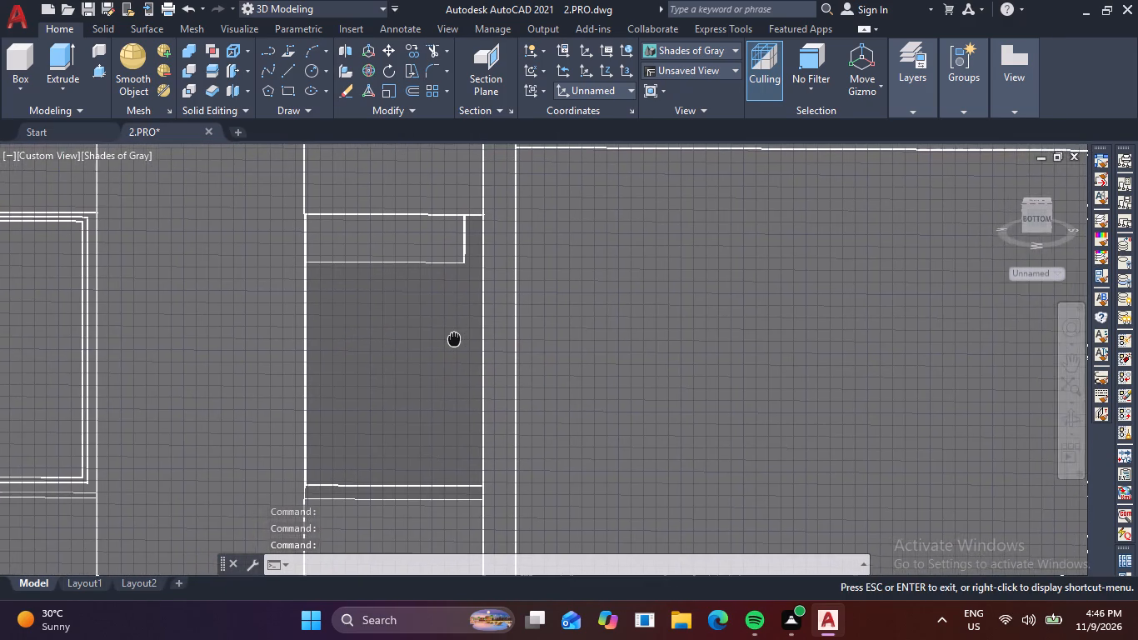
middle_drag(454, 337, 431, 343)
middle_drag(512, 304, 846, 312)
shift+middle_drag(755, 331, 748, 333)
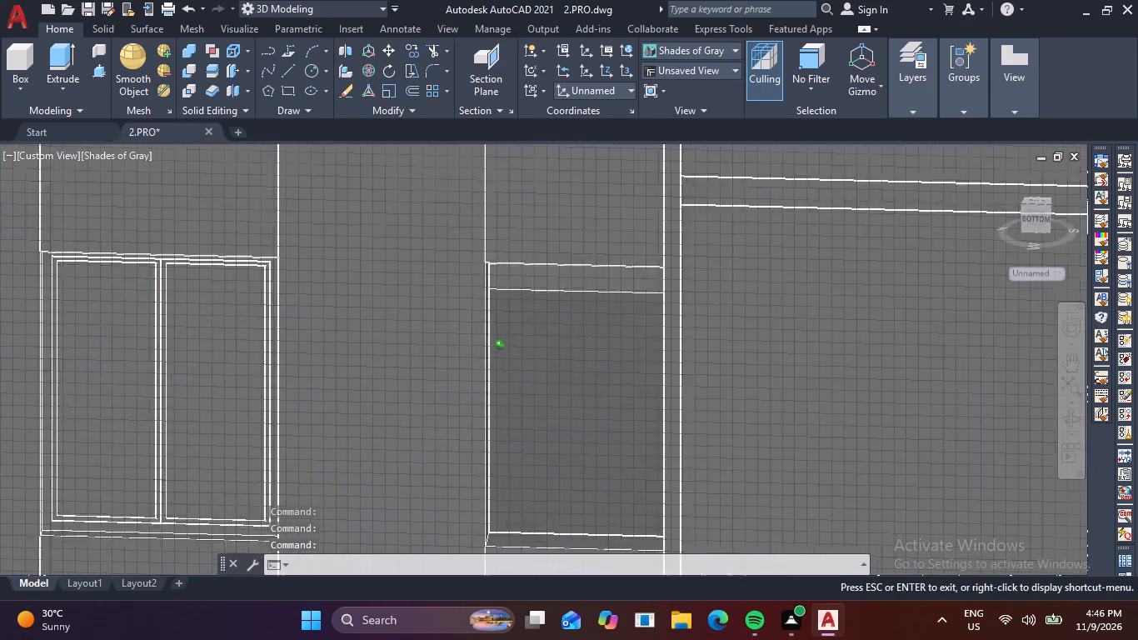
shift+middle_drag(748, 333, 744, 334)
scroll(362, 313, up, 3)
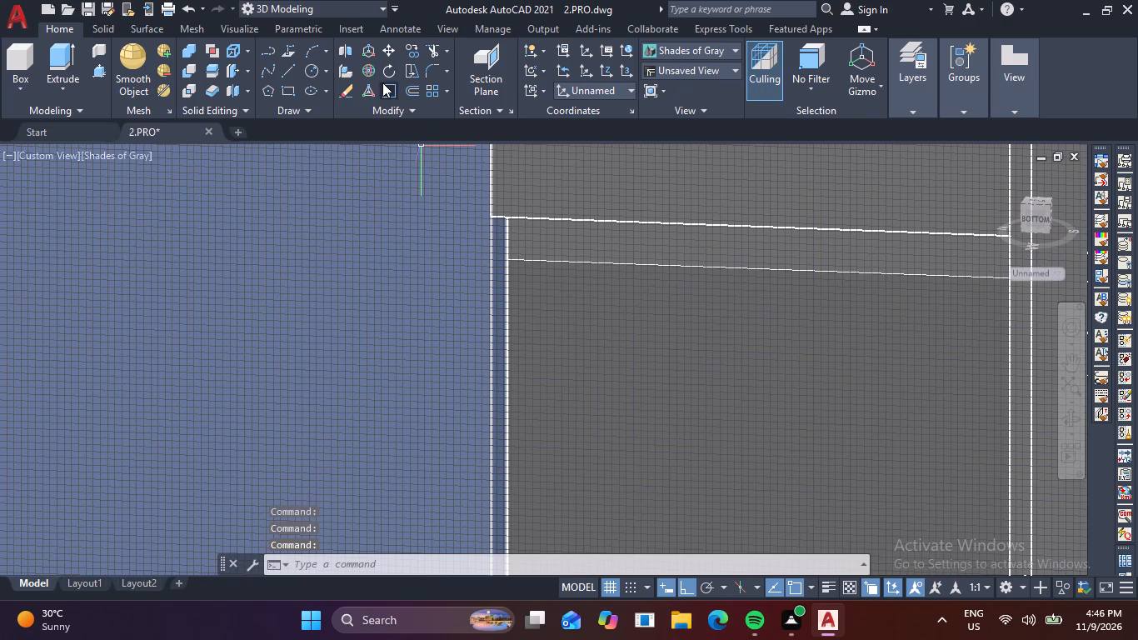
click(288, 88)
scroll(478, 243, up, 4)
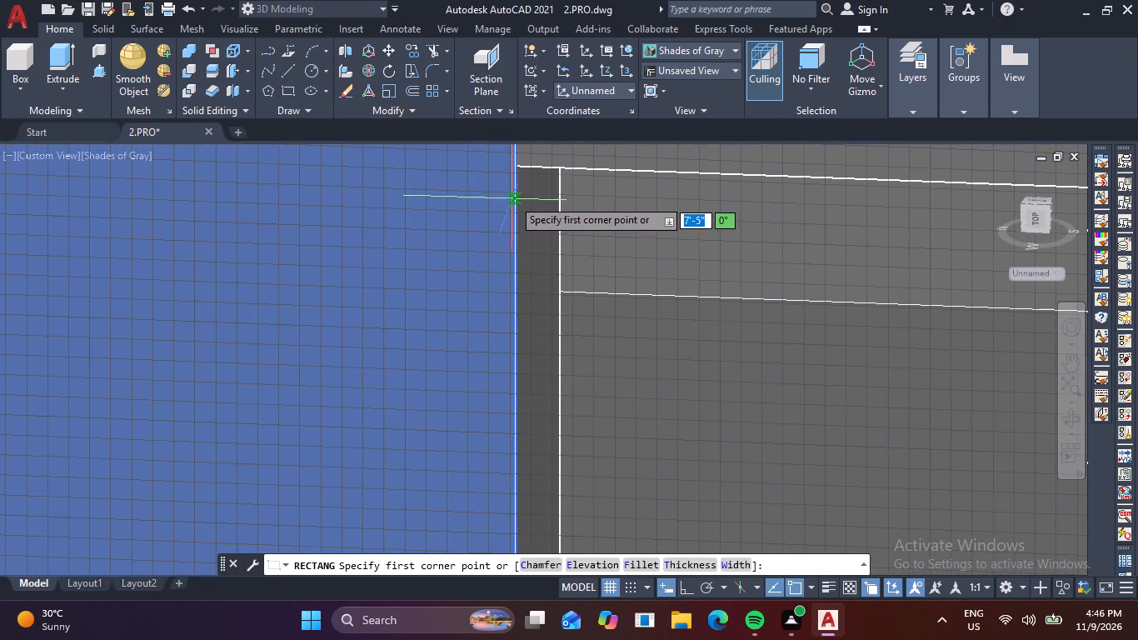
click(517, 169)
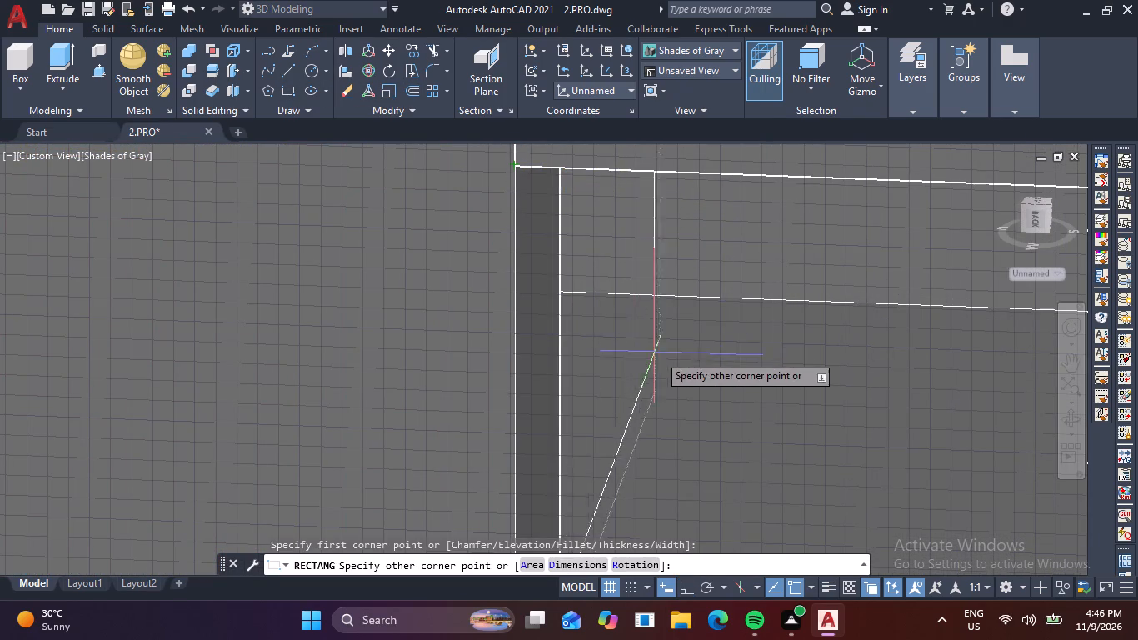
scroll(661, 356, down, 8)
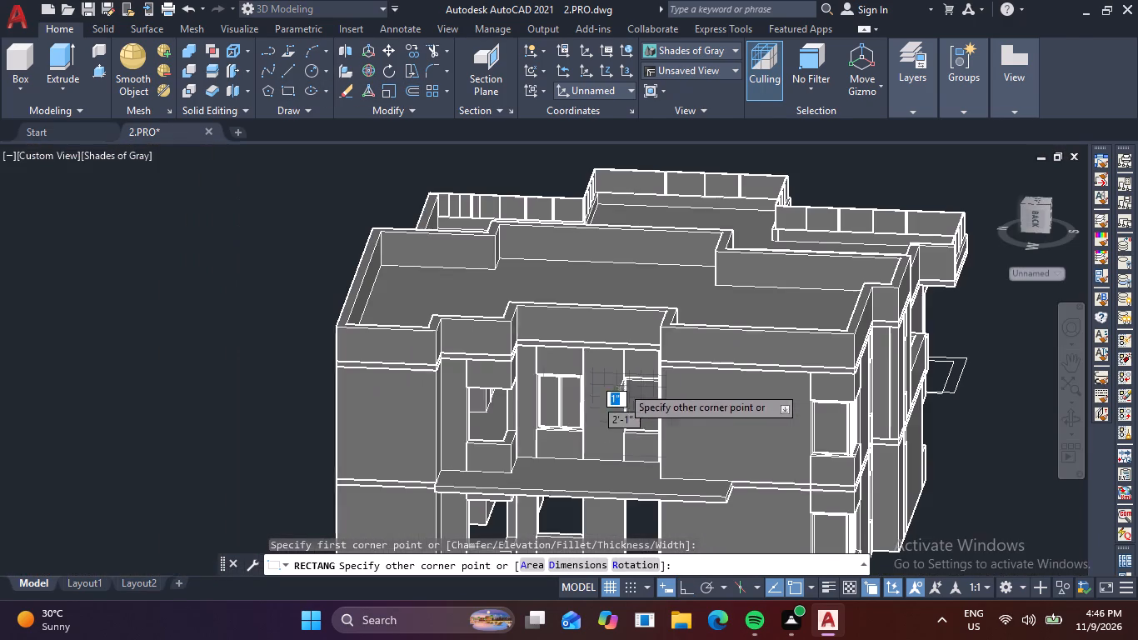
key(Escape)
Draw a rectangle about 3' wide tracing the narrower empty upper-floor opening from its lower corner to the opposite upper corner.
scroll(642, 383, up, 5)
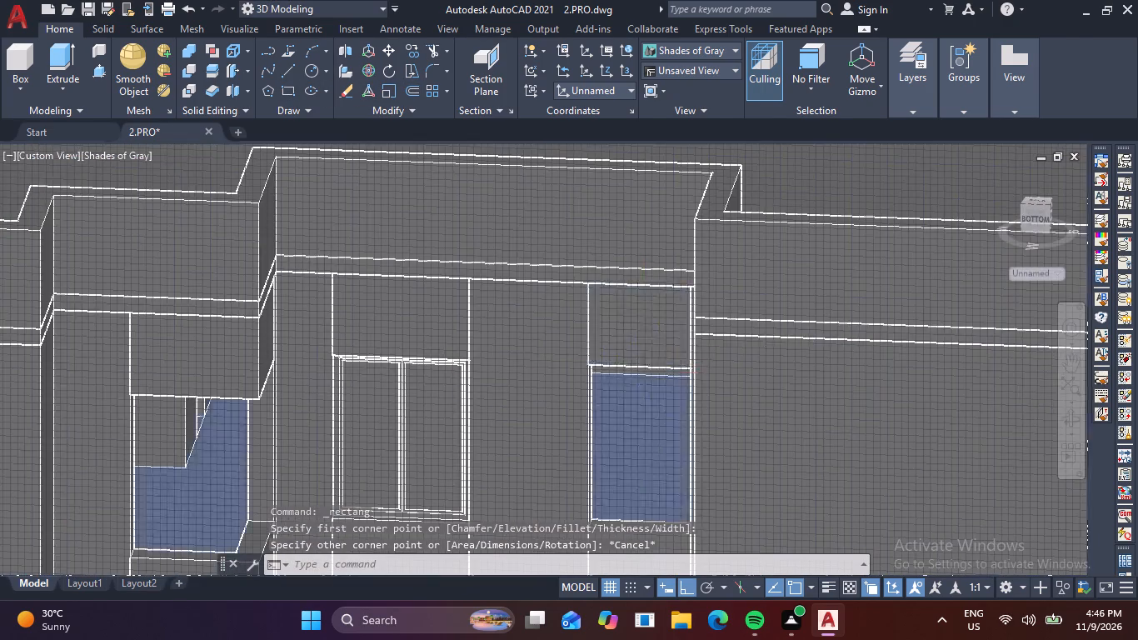
scroll(643, 375, up, 2)
scroll(442, 356, up, 2)
scroll(502, 332, down, 2)
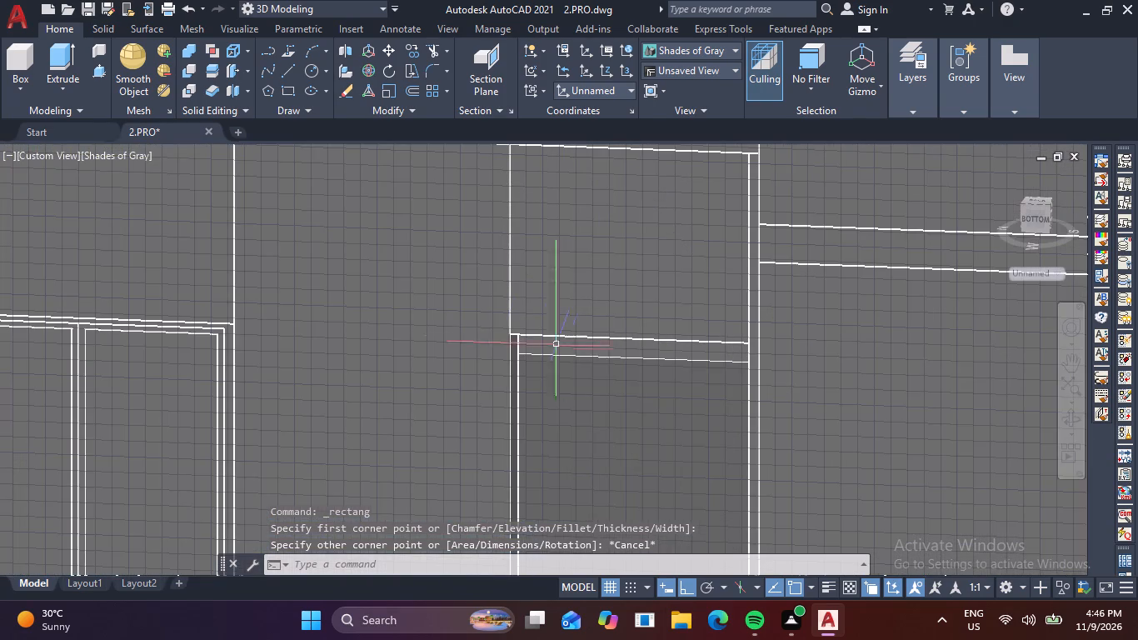
middle_drag(587, 367, 470, 314)
middle_drag(507, 391, 488, 210)
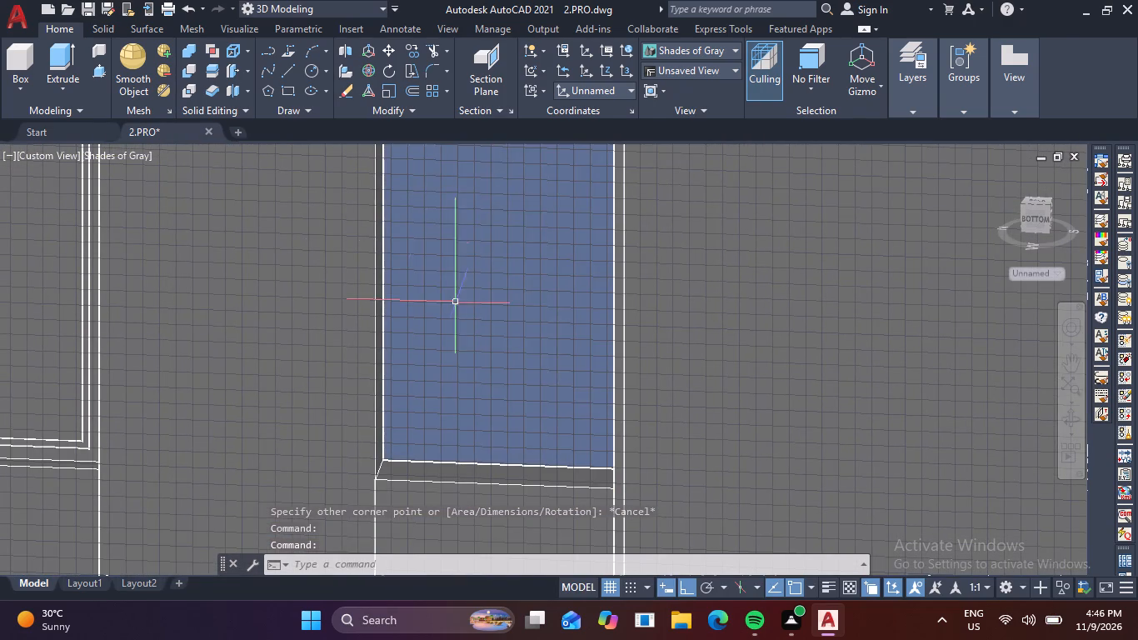
click(292, 97)
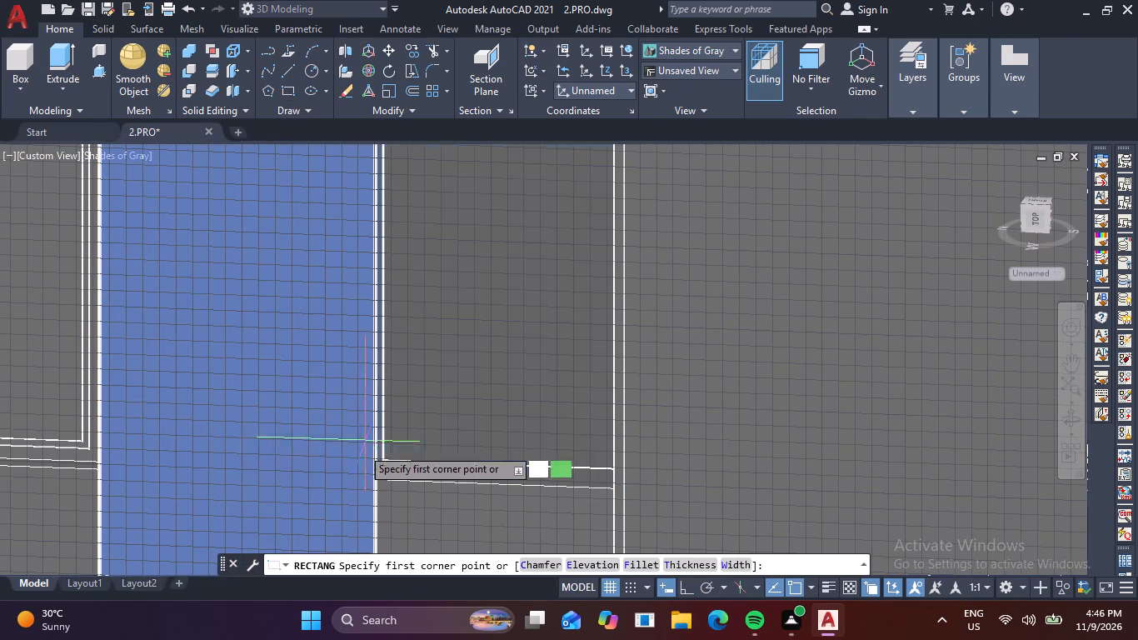
click(377, 482)
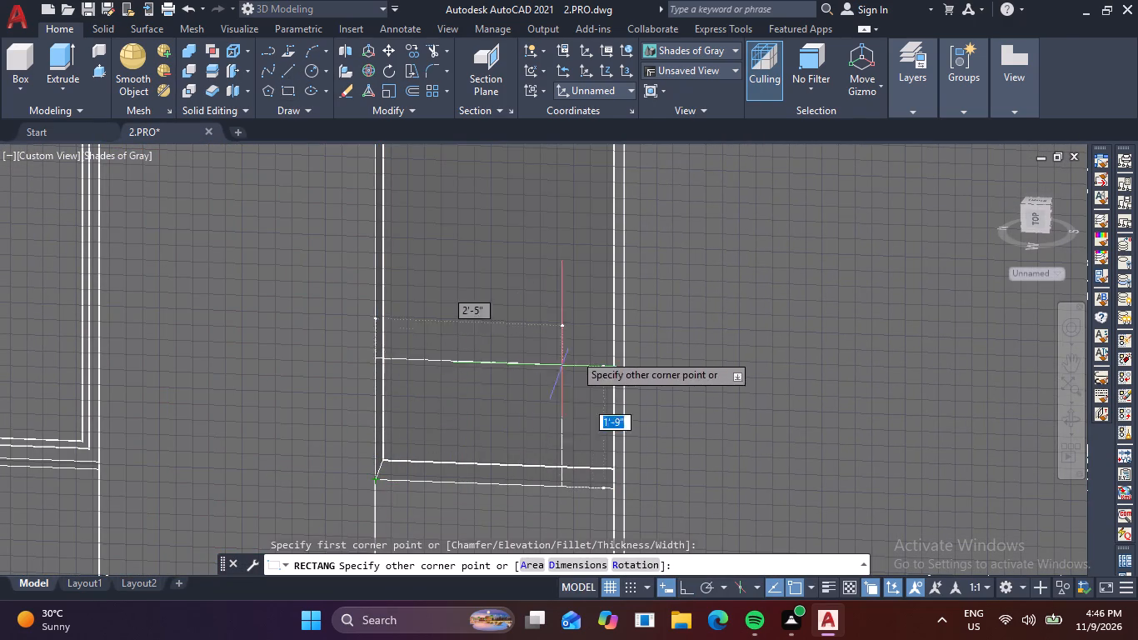
scroll(581, 297, down, 2)
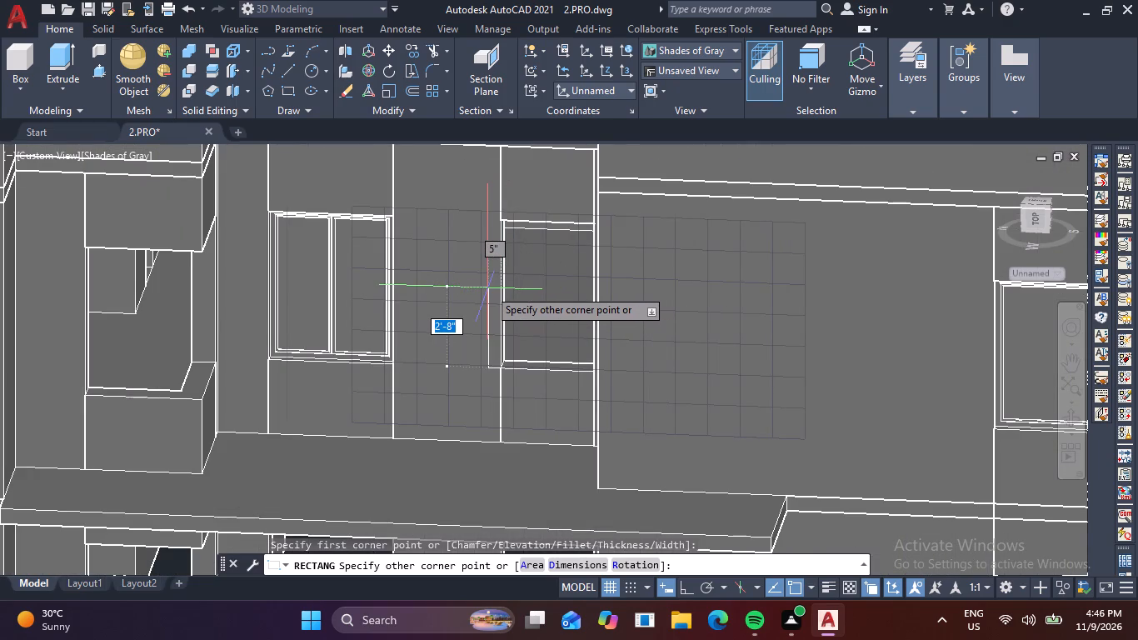
shift+middle_drag(488, 288, 538, 296)
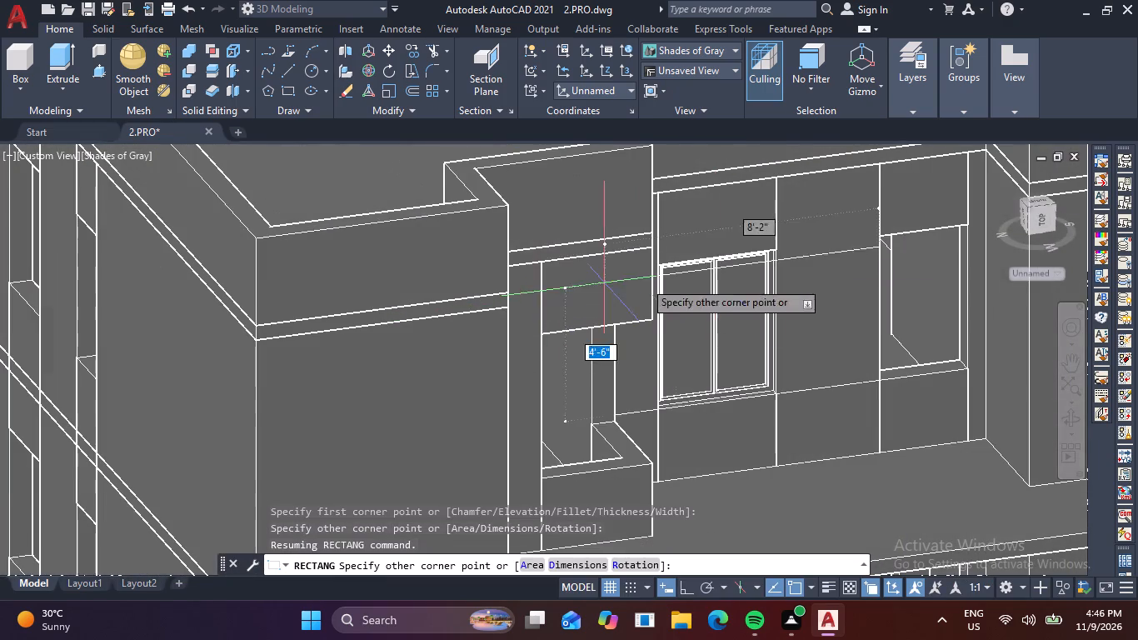
scroll(998, 237, up, 4)
middle_drag(899, 217, 808, 319)
scroll(816, 288, up, 1)
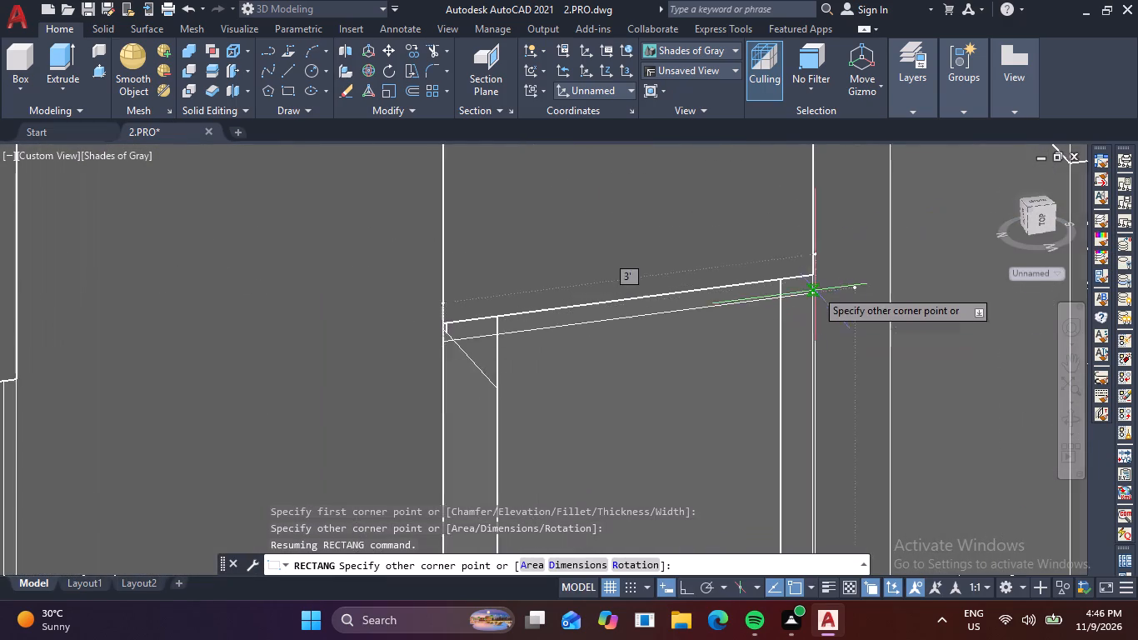
scroll(816, 287, up, 2)
click(810, 251)
scroll(741, 358, down, 3)
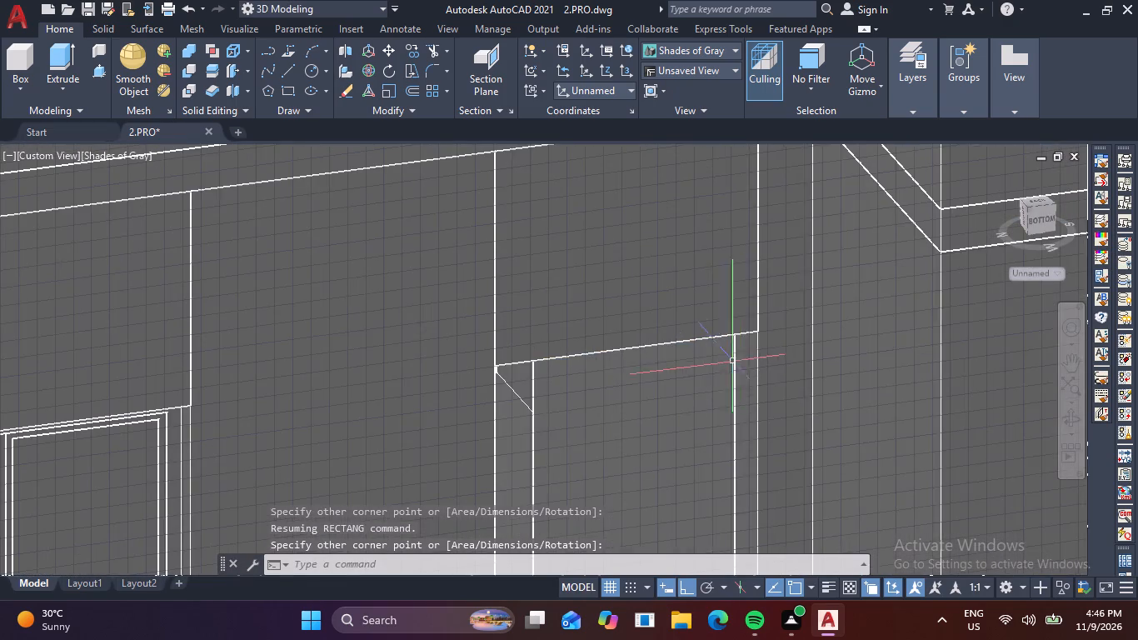
Move the traced opening rectangle straight out from the facade into the empty space in front of the building.
middle_drag(572, 370, 540, 268)
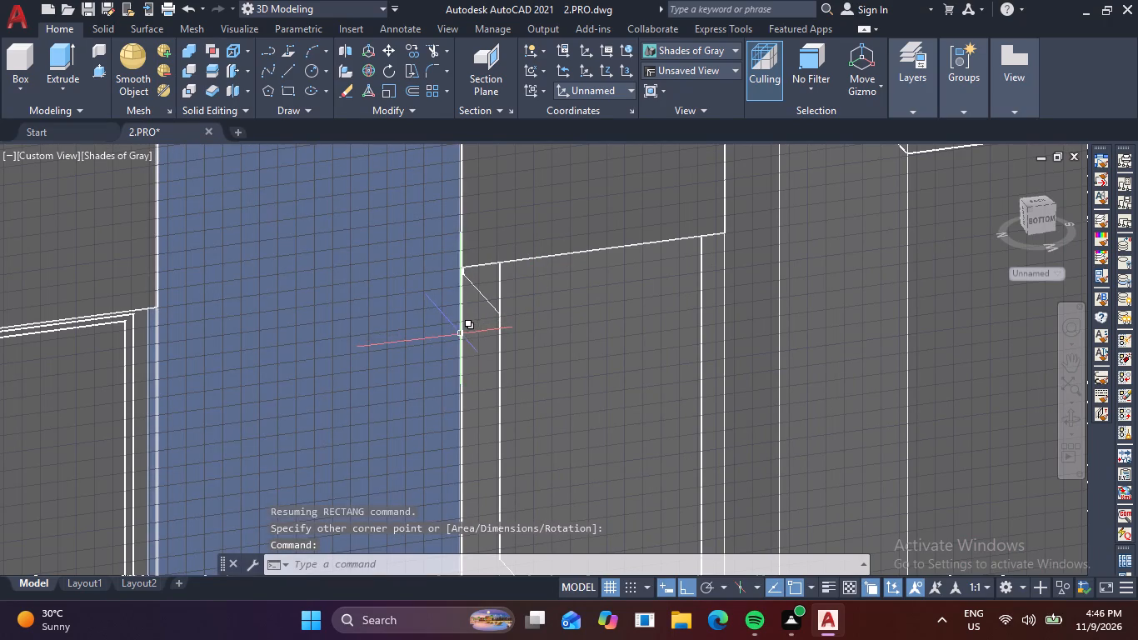
click(462, 341)
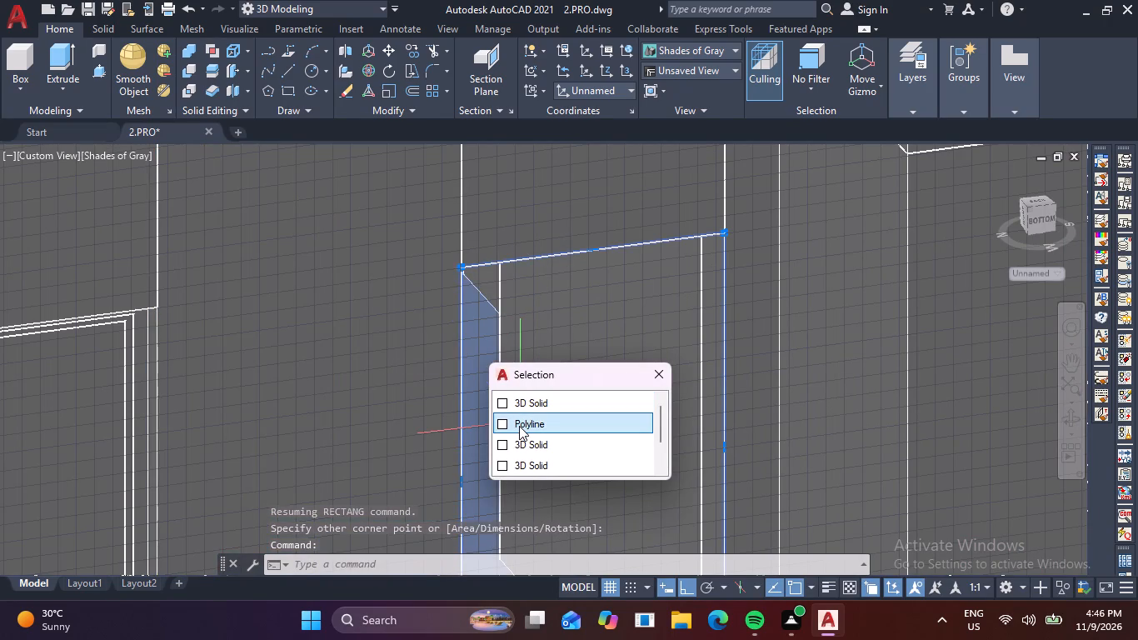
click(519, 426)
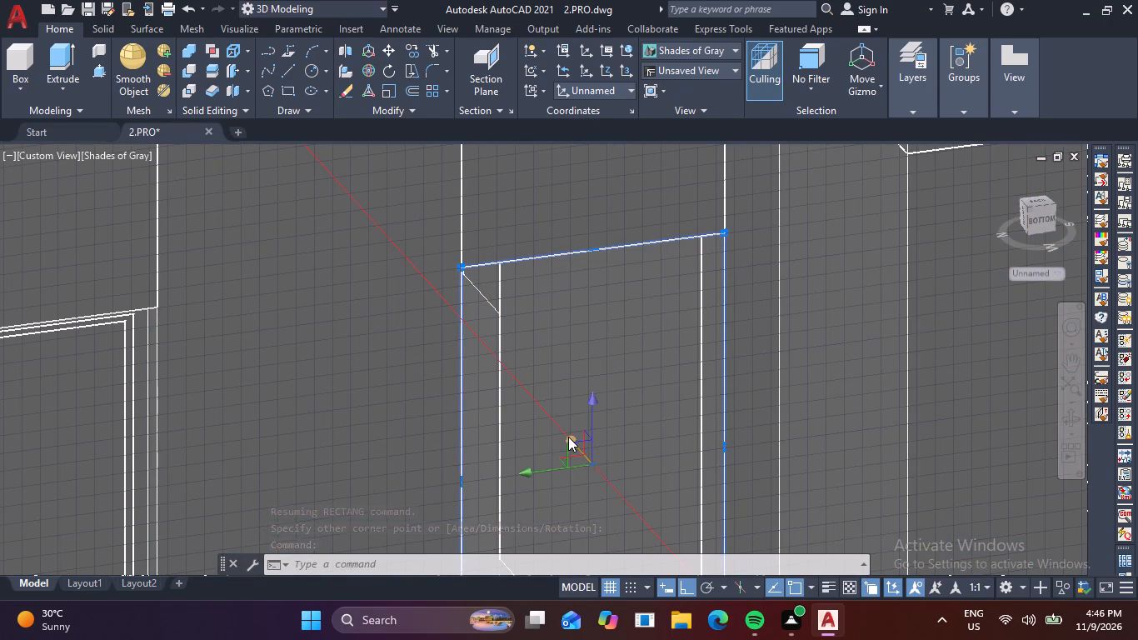
drag(568, 437, 593, 464)
scroll(658, 488, down, 3)
middle_drag(685, 511, 500, 288)
scroll(471, 239, down, 3)
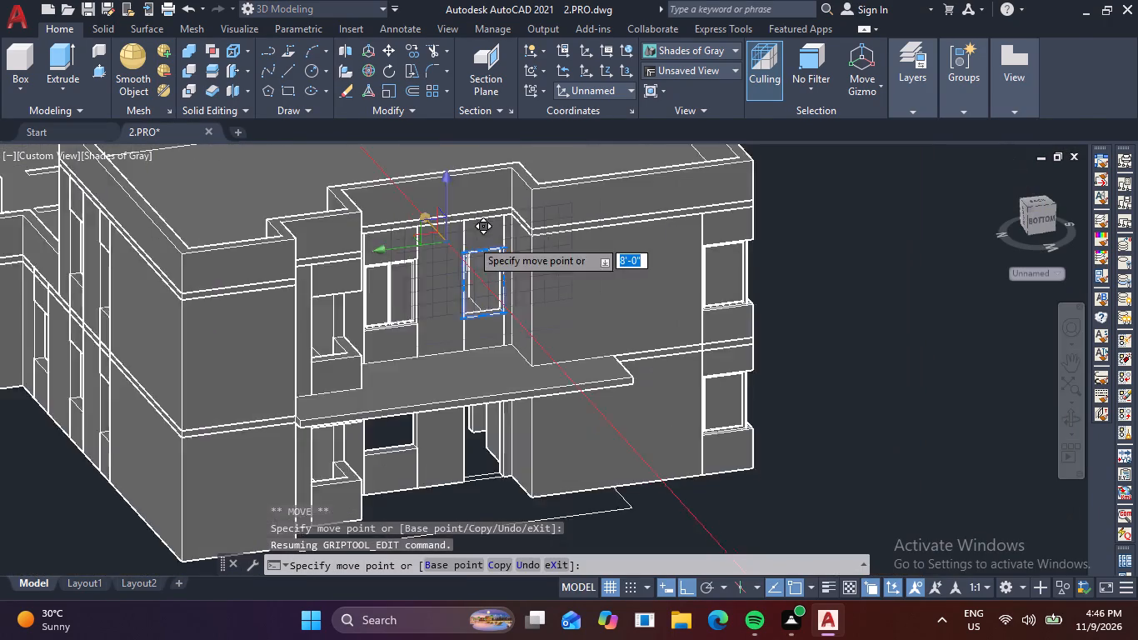
scroll(481, 259, down, 1)
click(586, 405)
key(Escape)
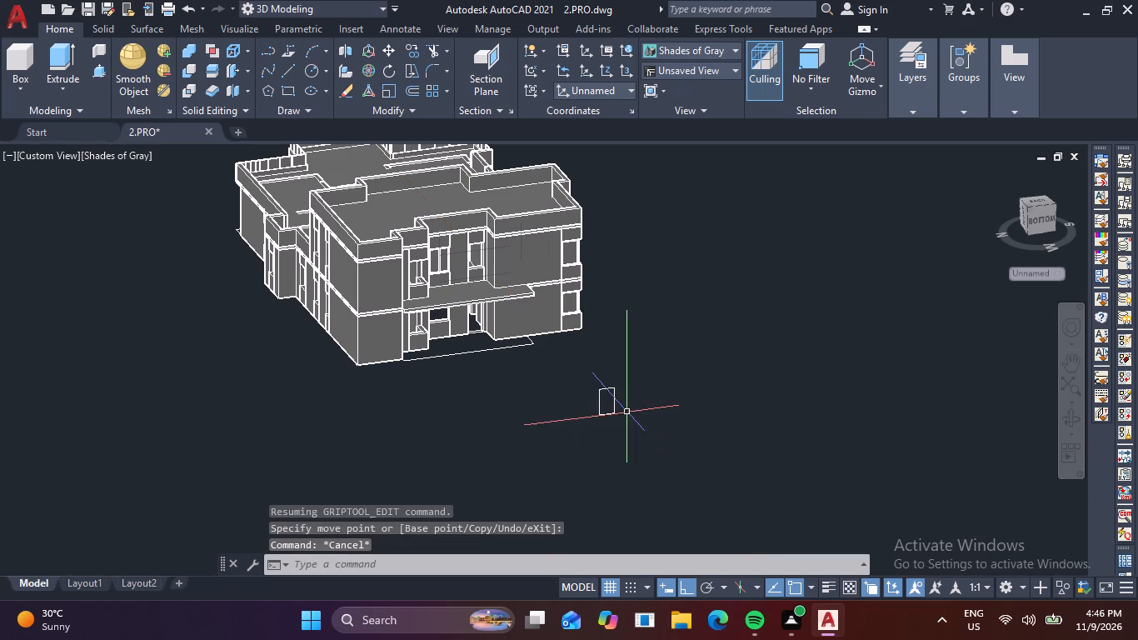
Offset the relocated window rectangle 2" inward for the outer frame.
scroll(611, 384, up, 4)
middle_drag(611, 405, 495, 257)
scroll(492, 311, up, 3)
scroll(544, 342, down, 1)
key(o)
key(space)
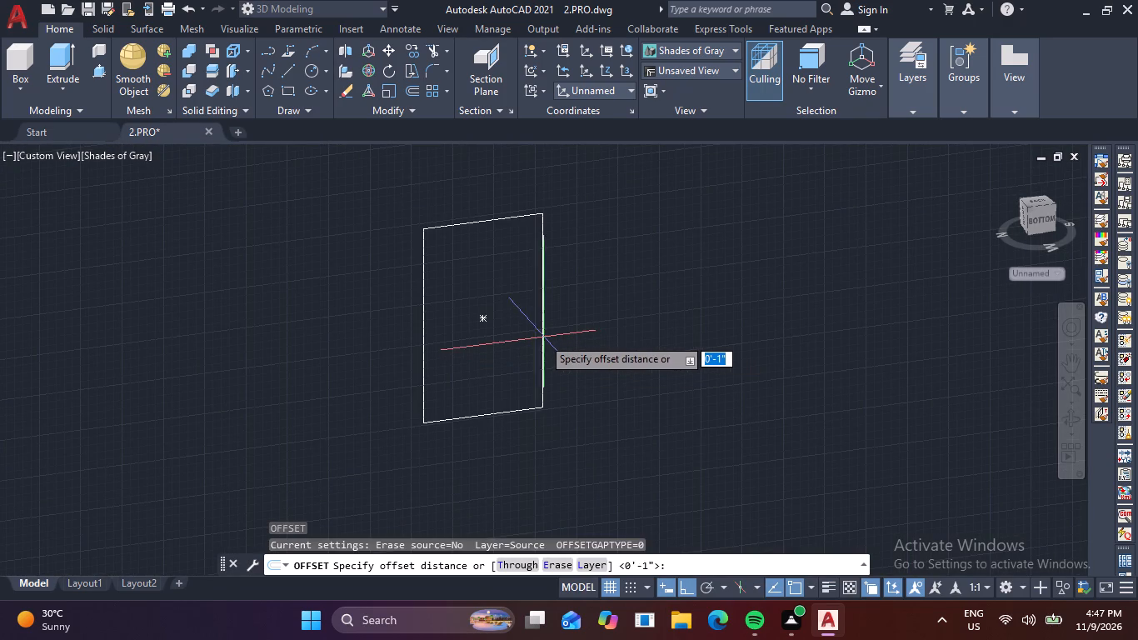
text(2)
key(space)
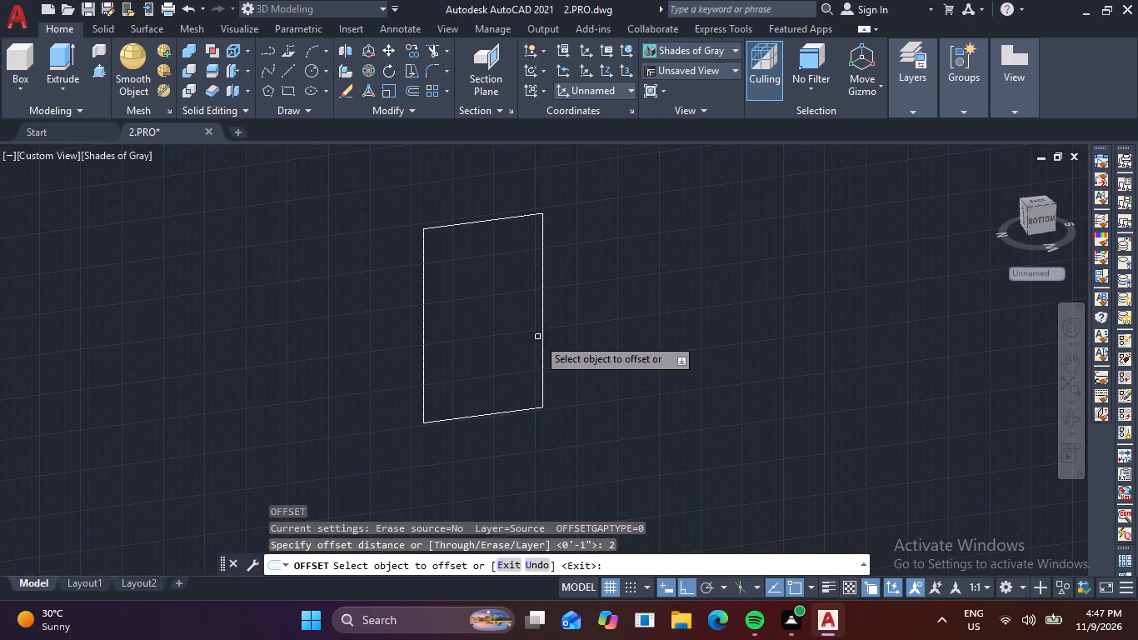
click(545, 316)
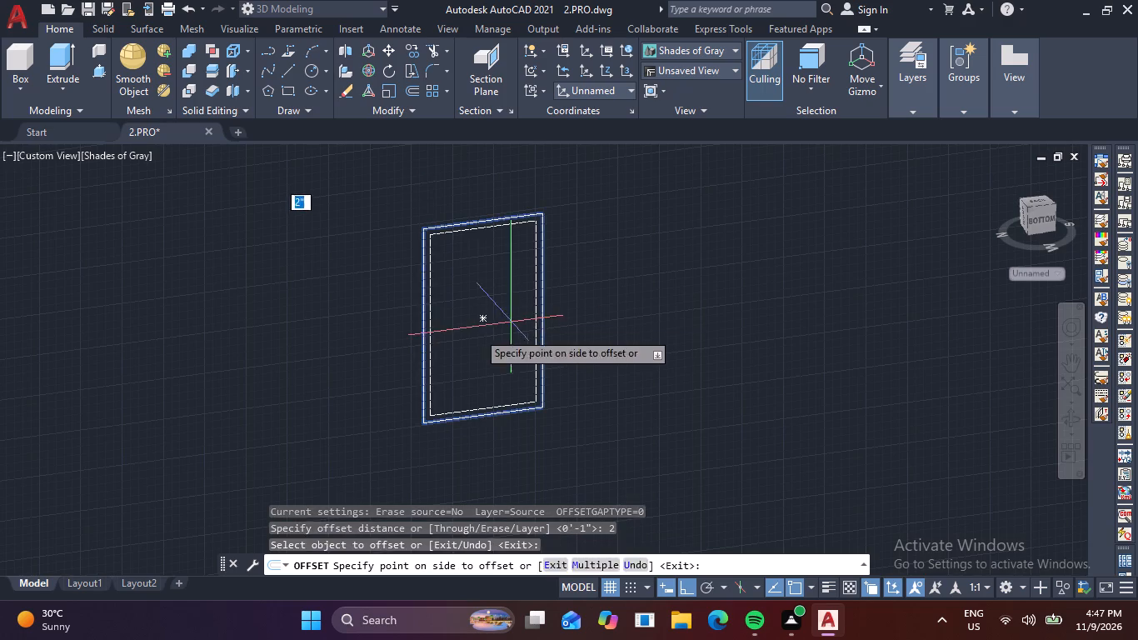
click(436, 345)
key(Escape)
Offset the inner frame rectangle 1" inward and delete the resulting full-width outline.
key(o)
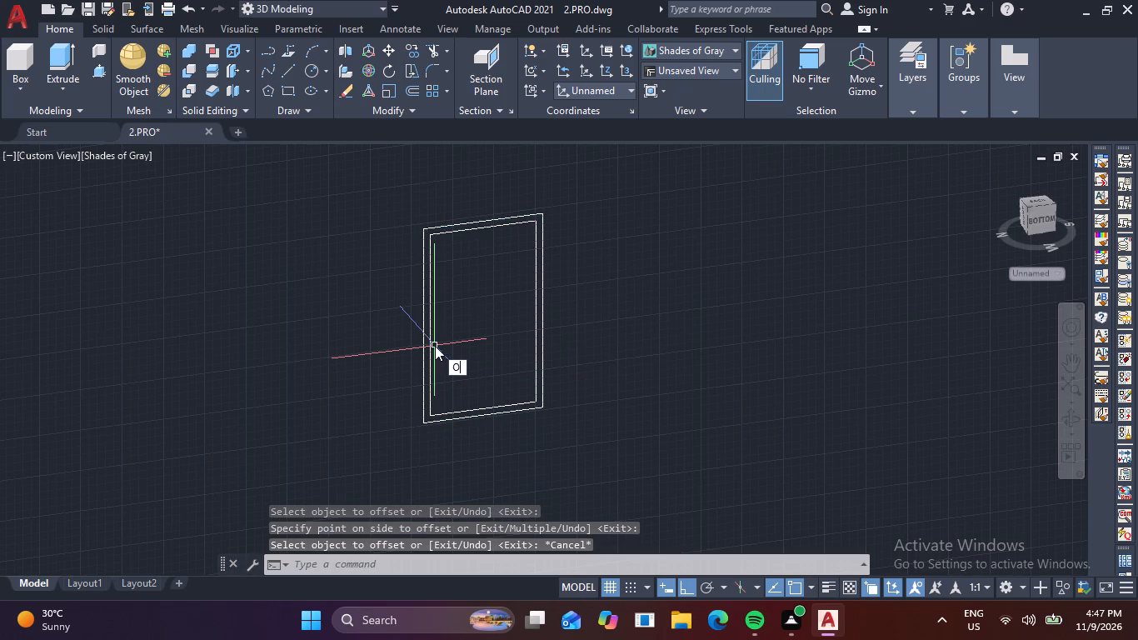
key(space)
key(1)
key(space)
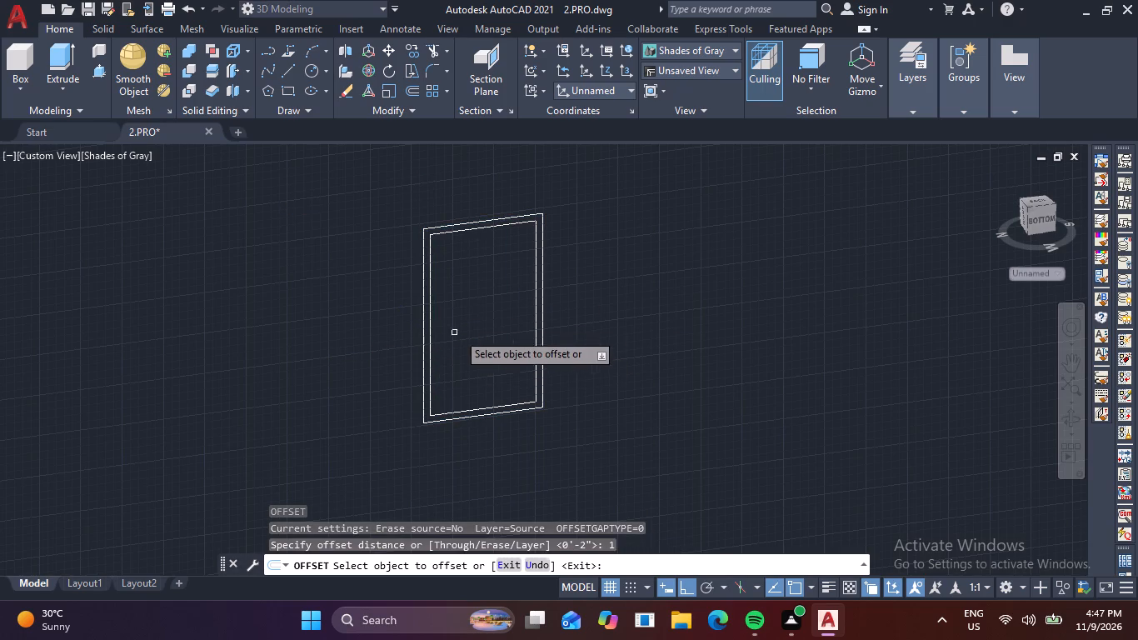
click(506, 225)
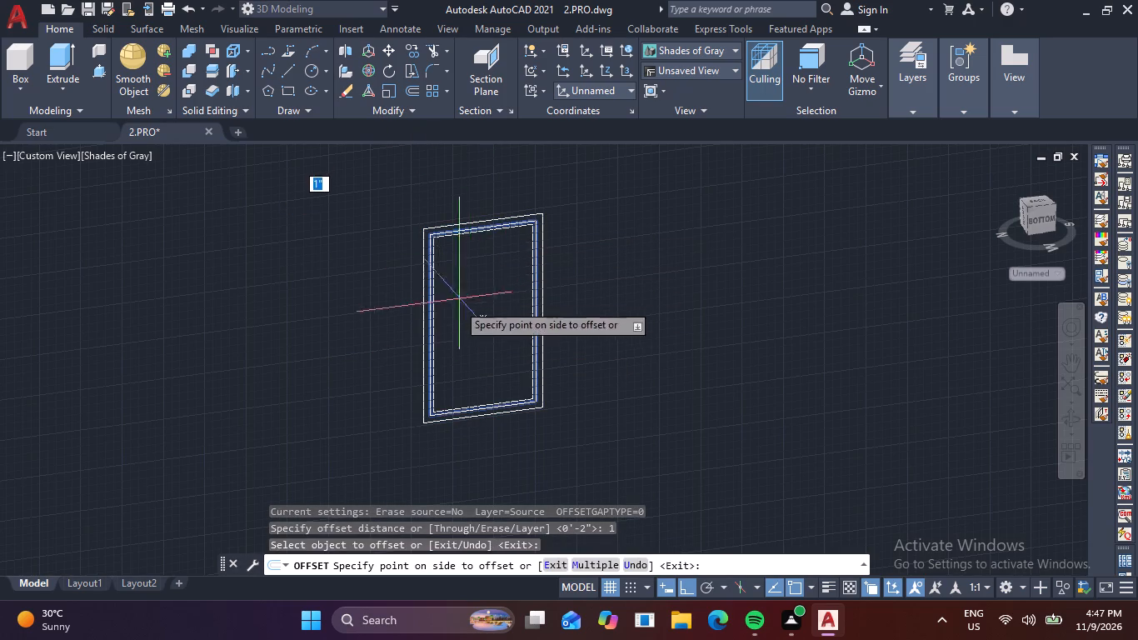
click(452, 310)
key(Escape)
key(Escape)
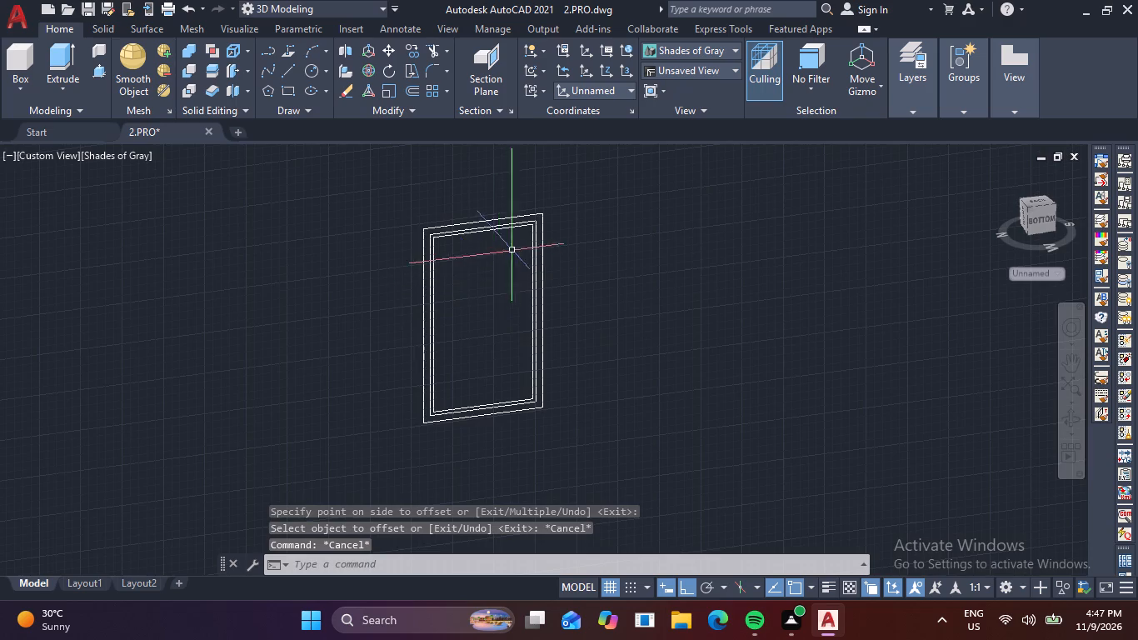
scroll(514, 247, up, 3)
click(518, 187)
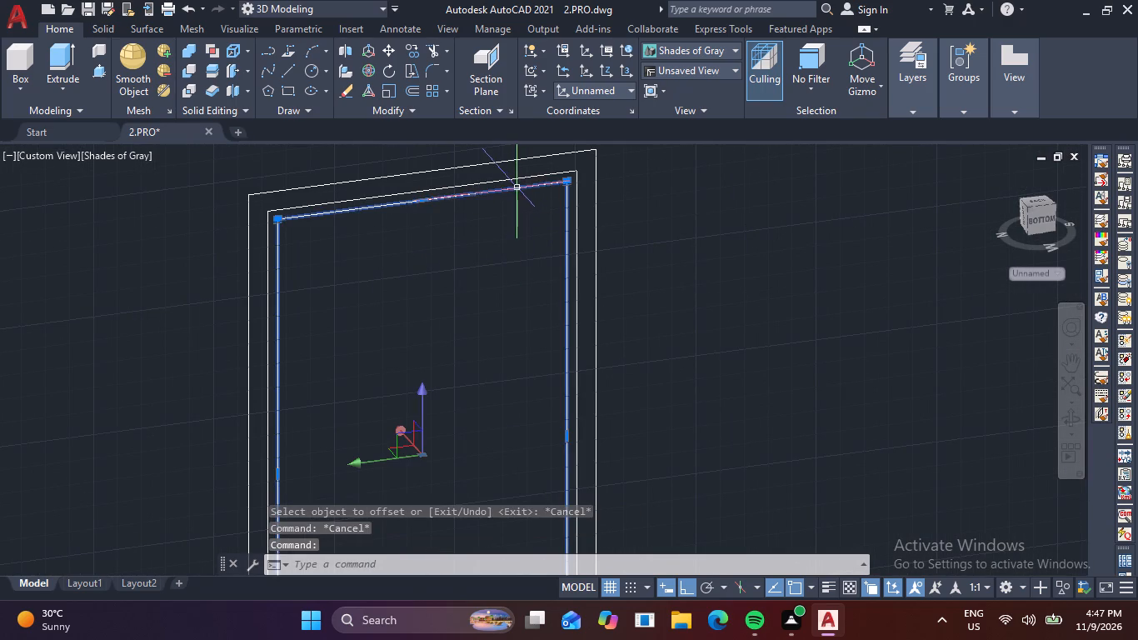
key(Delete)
Draw a sash rectangle over half the inner frame, from its upper corner to the midpoint of its bottom edge.
text(REC)
key(space)
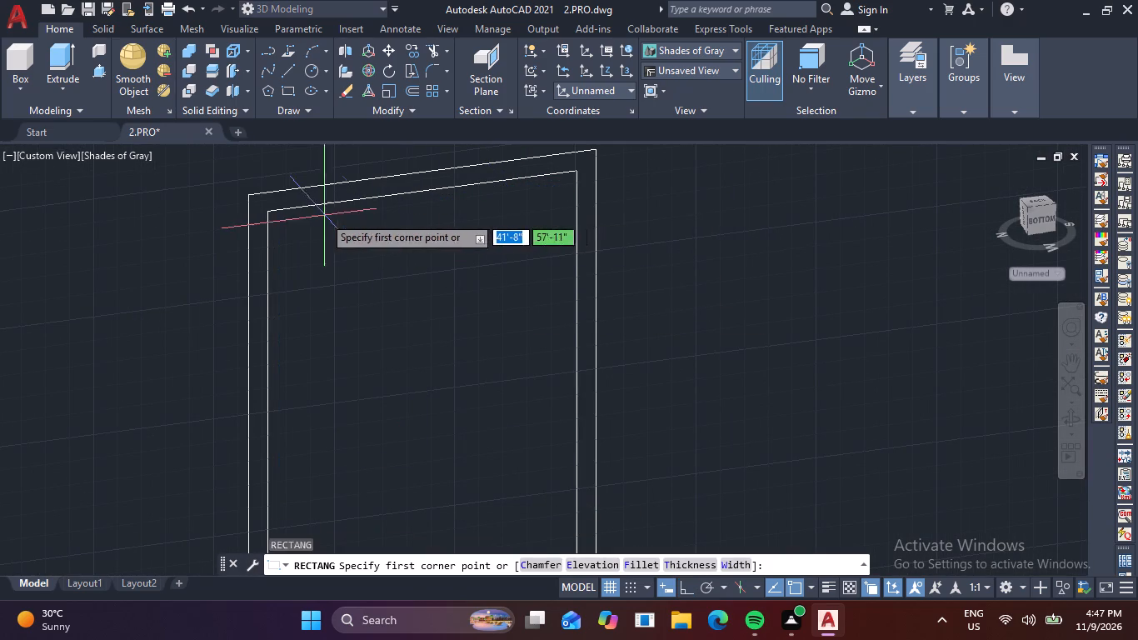
click(267, 217)
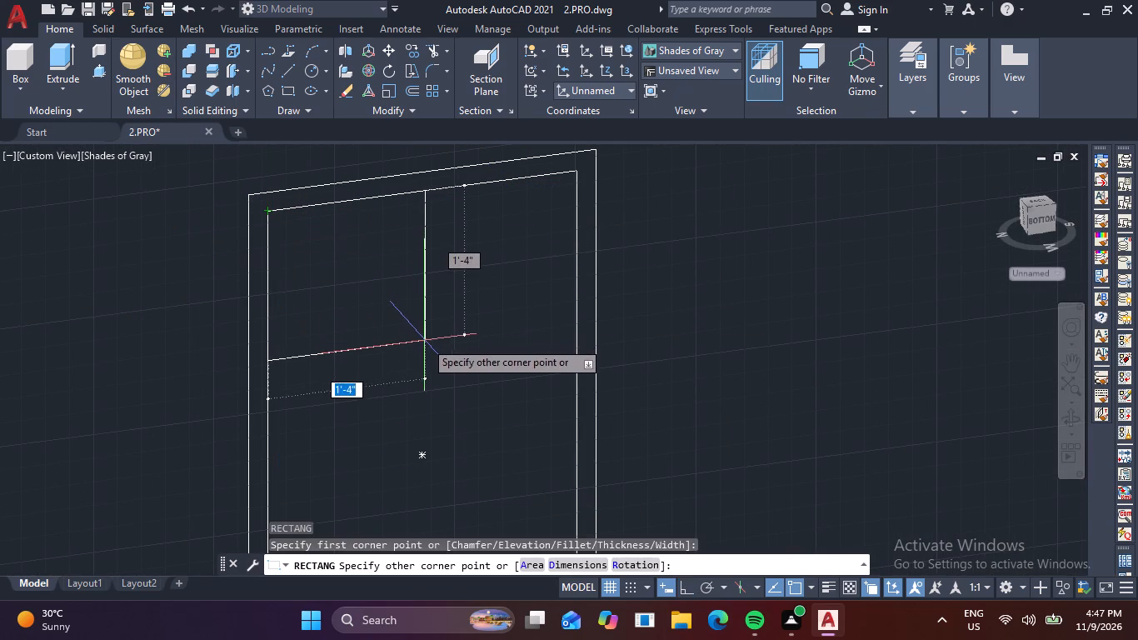
scroll(425, 342, down, 3)
middle_drag(437, 427, 367, 227)
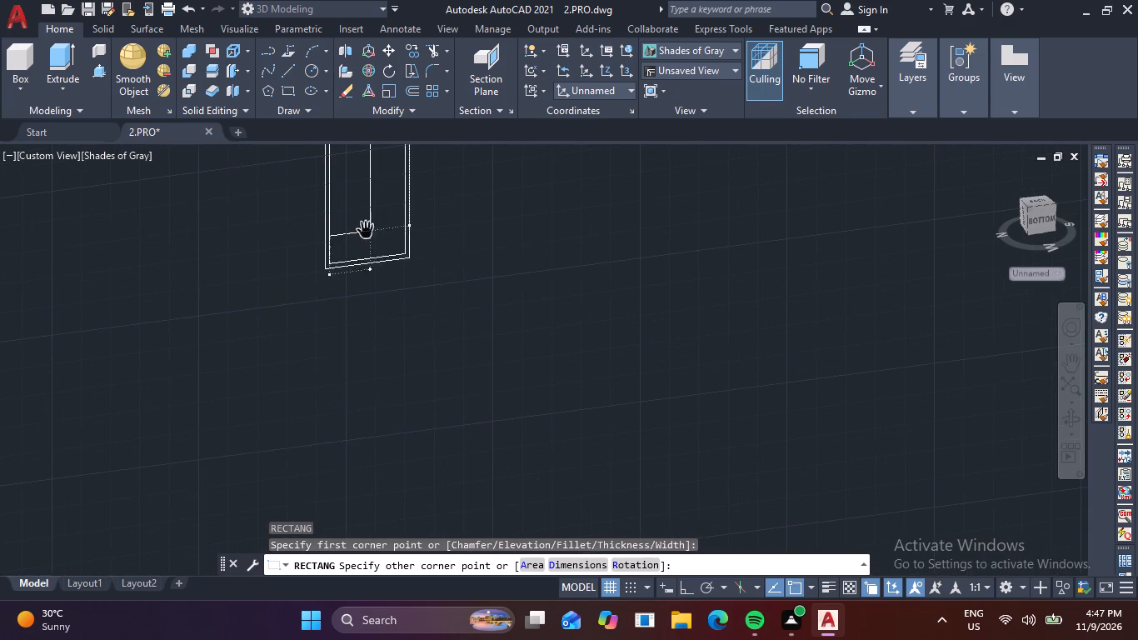
middle_drag(377, 408, 376, 326)
middle_drag(373, 289, 455, 499)
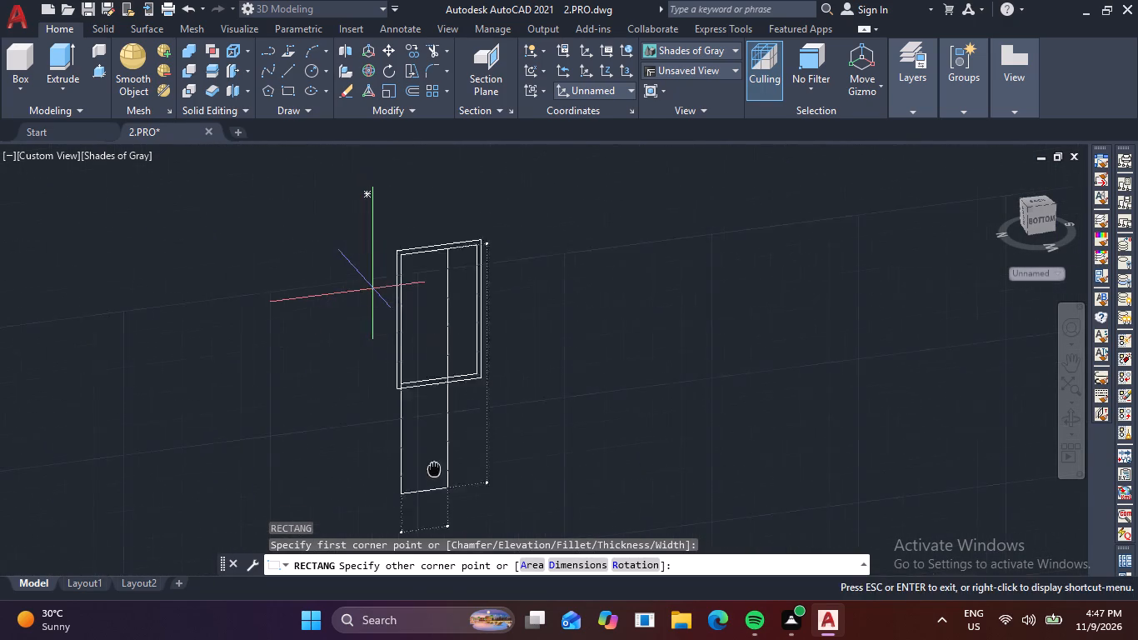
middle_drag(455, 499, 463, 516)
middle_drag(437, 438, 457, 525)
scroll(454, 483, up, 3)
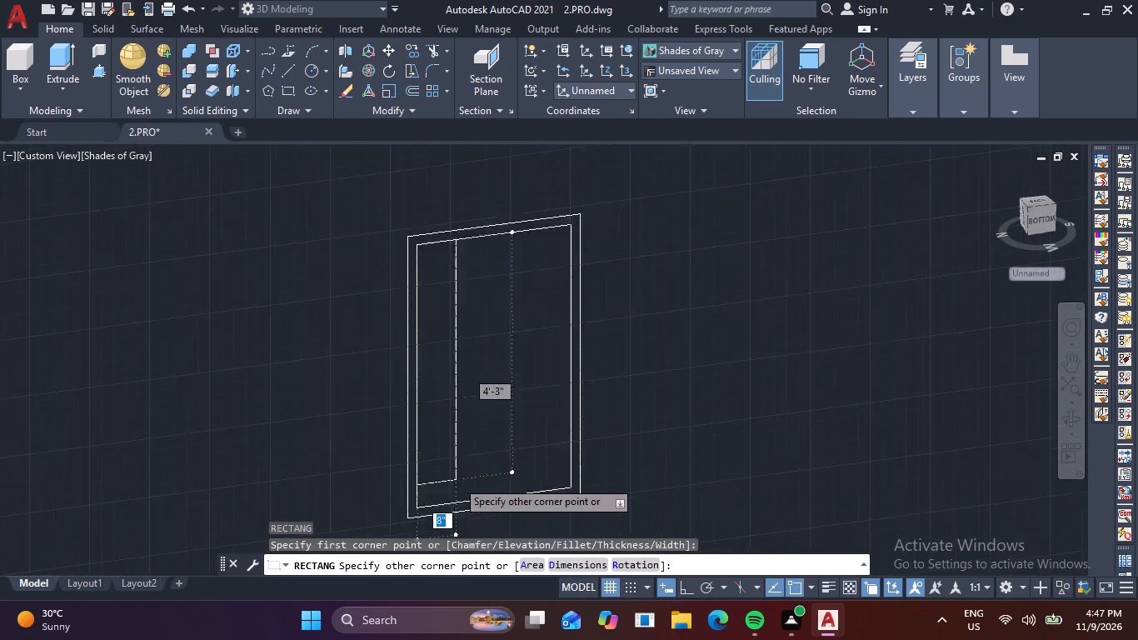
middle_drag(516, 511, 472, 453)
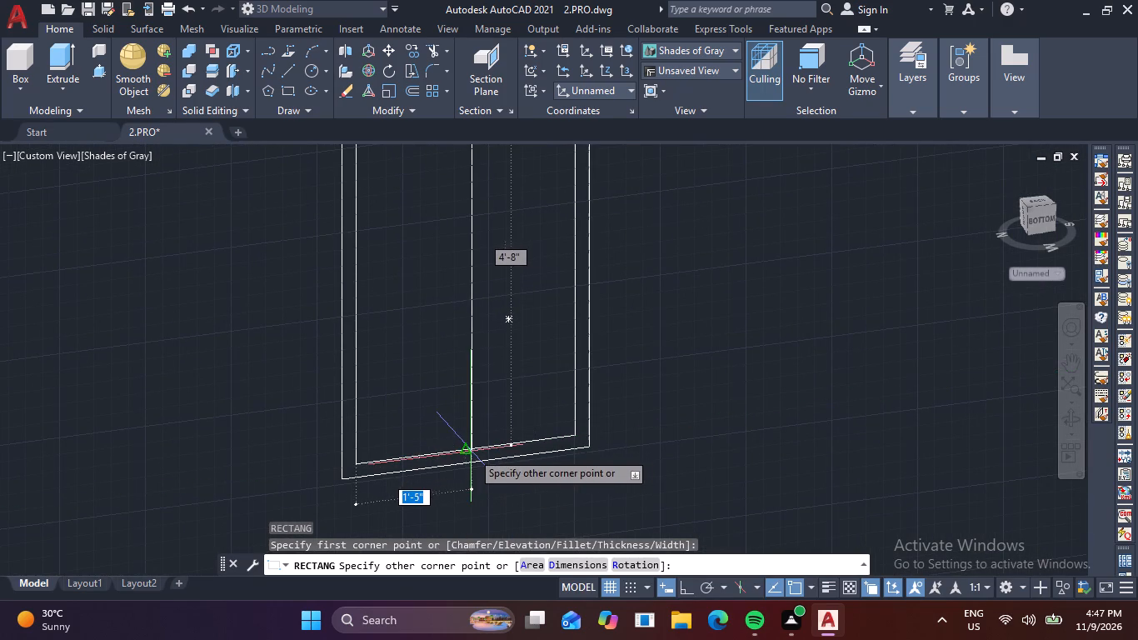
click(472, 452)
key(Escape)
Offset the half-width sash rectangle 1" inward to outline the sash frame.
key(o)
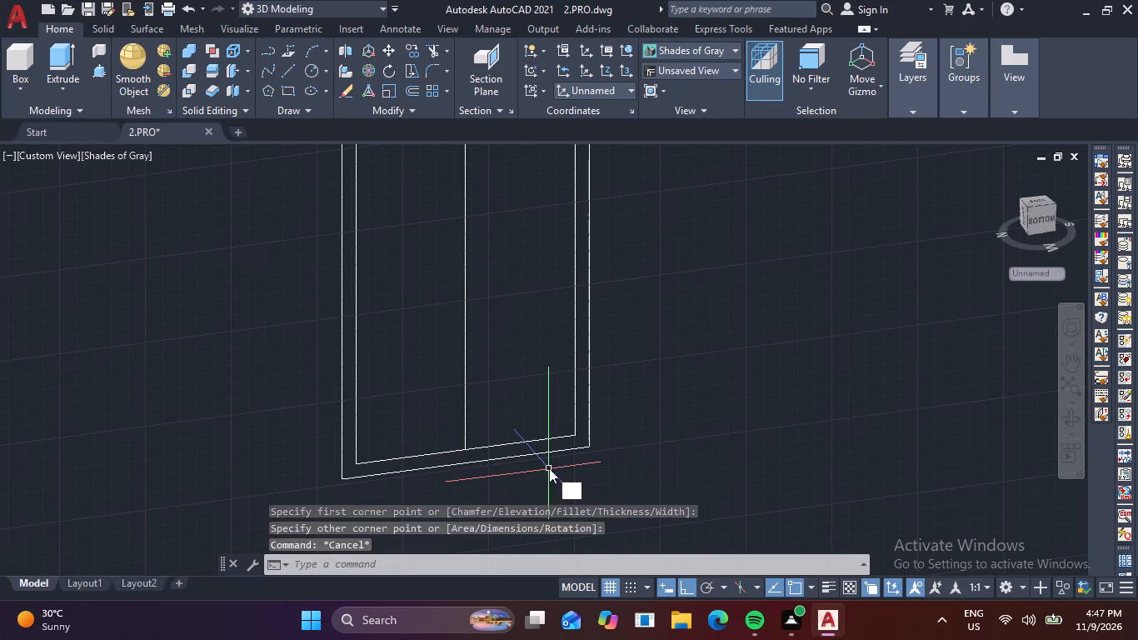
key(space)
text(1)
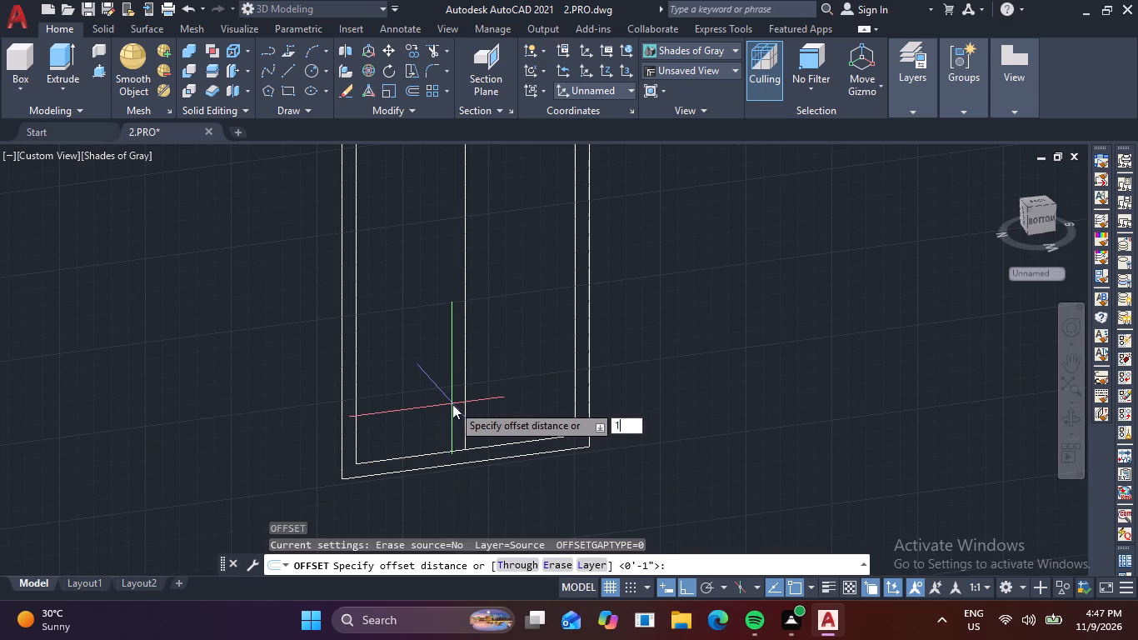
key(space)
click(467, 386)
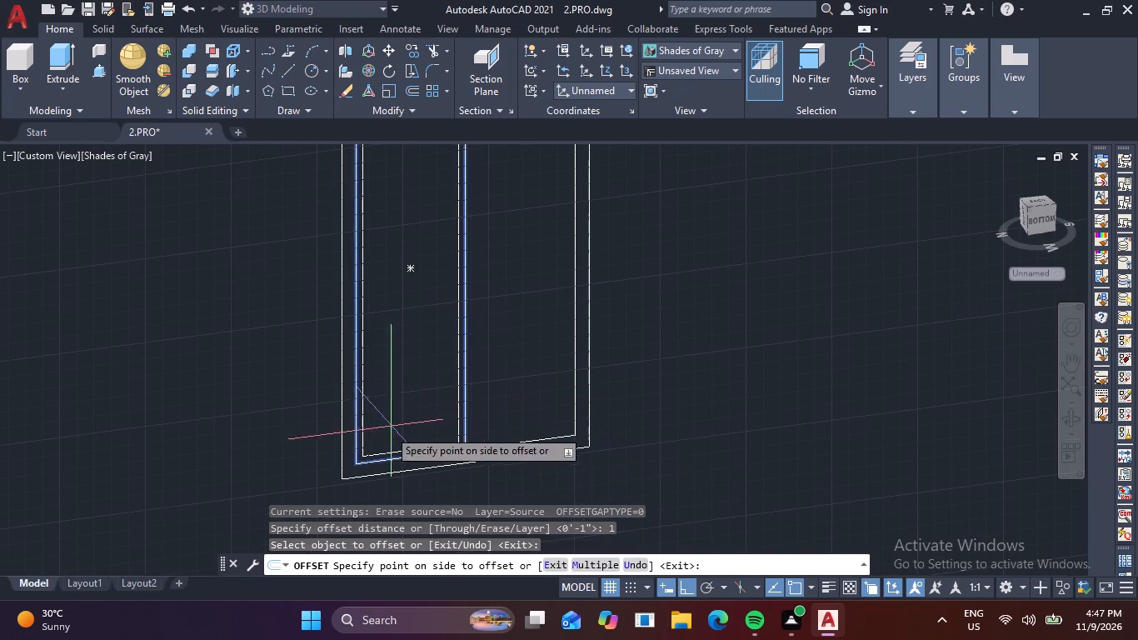
click(387, 429)
key(Escape)
scroll(410, 401, down, 1)
middle_drag(412, 419, 426, 465)
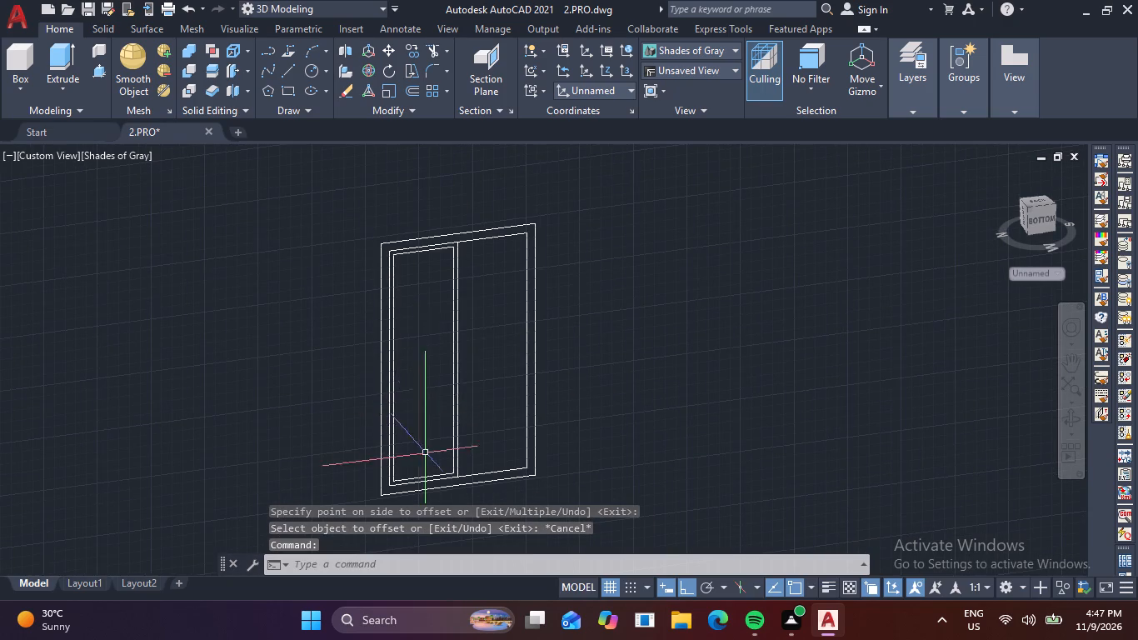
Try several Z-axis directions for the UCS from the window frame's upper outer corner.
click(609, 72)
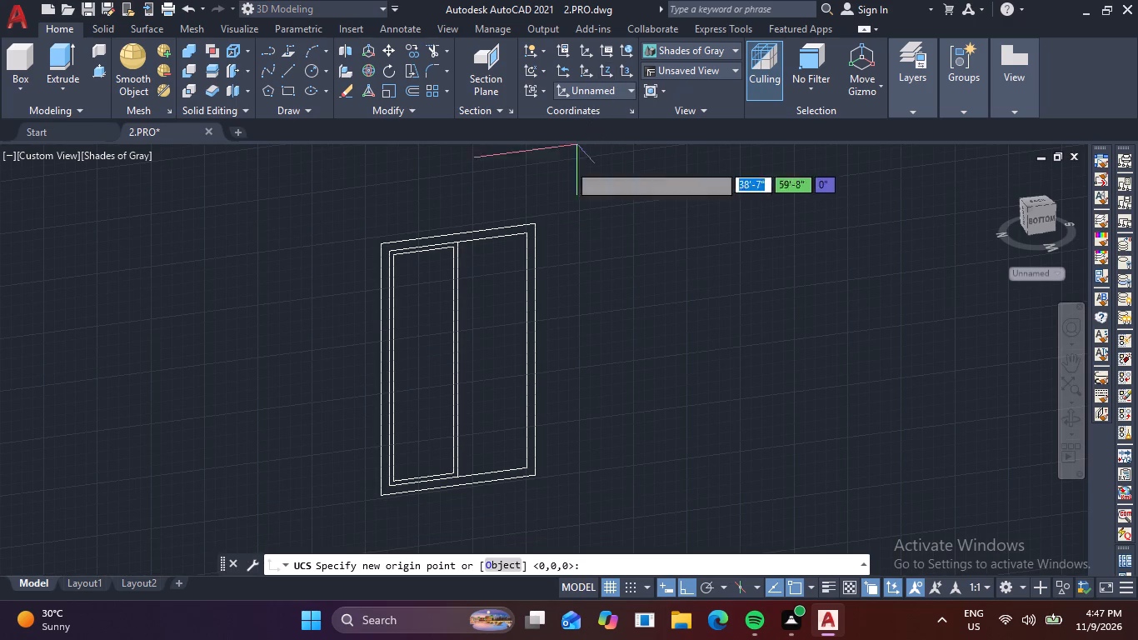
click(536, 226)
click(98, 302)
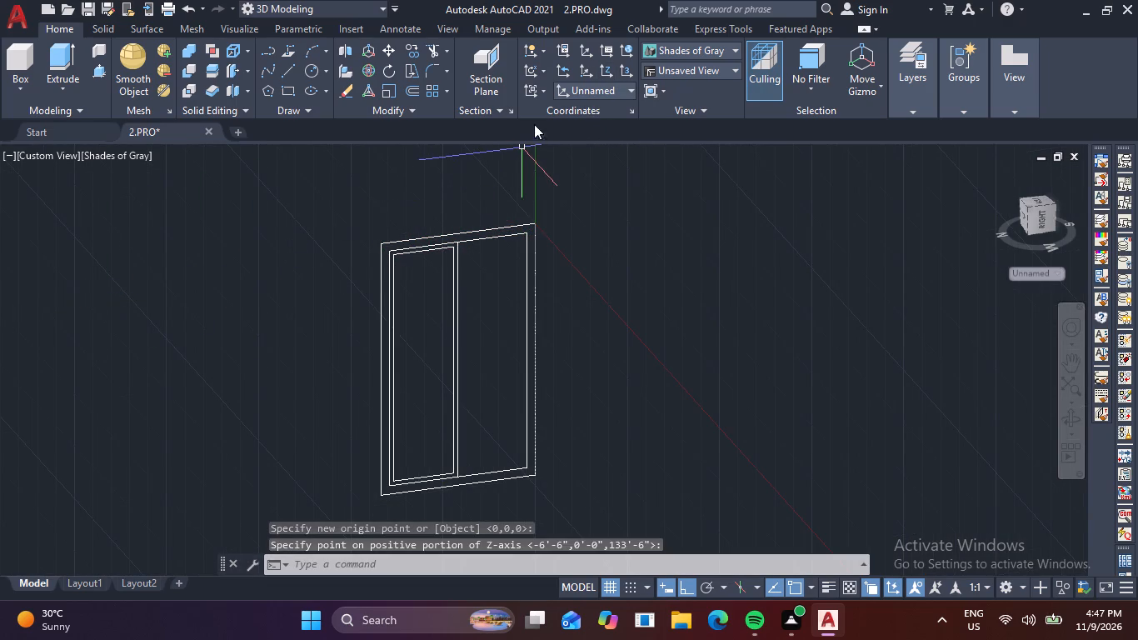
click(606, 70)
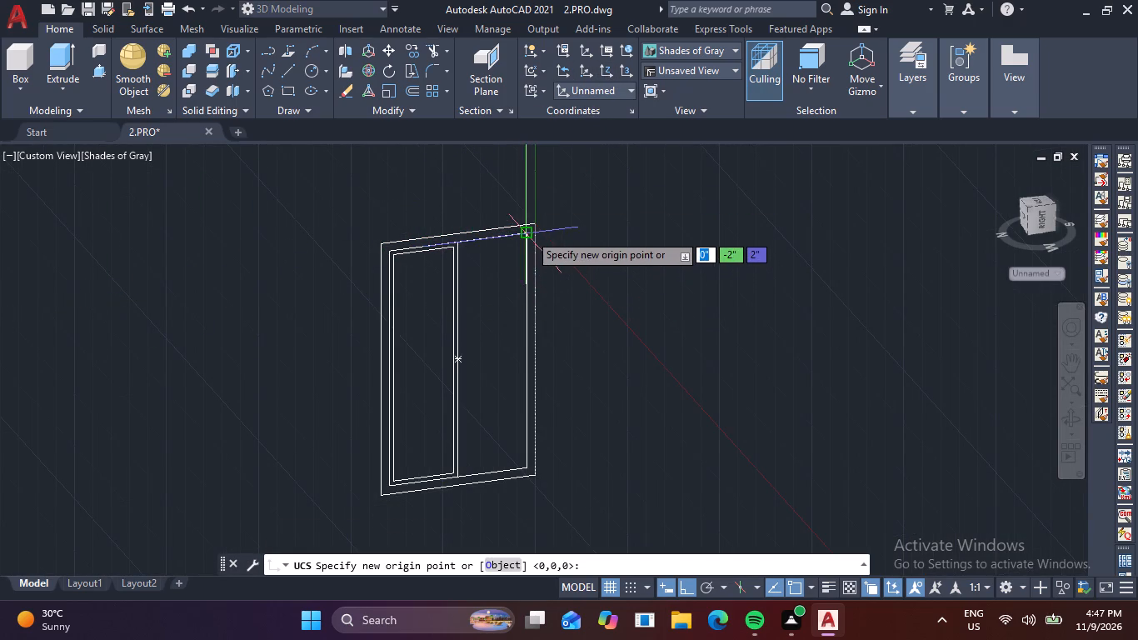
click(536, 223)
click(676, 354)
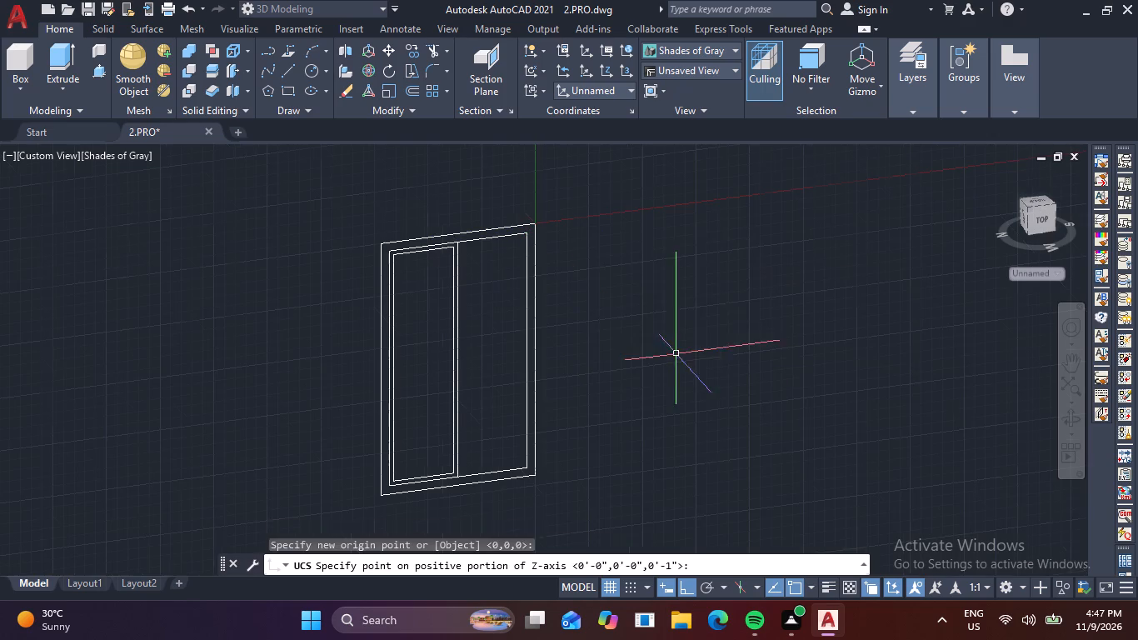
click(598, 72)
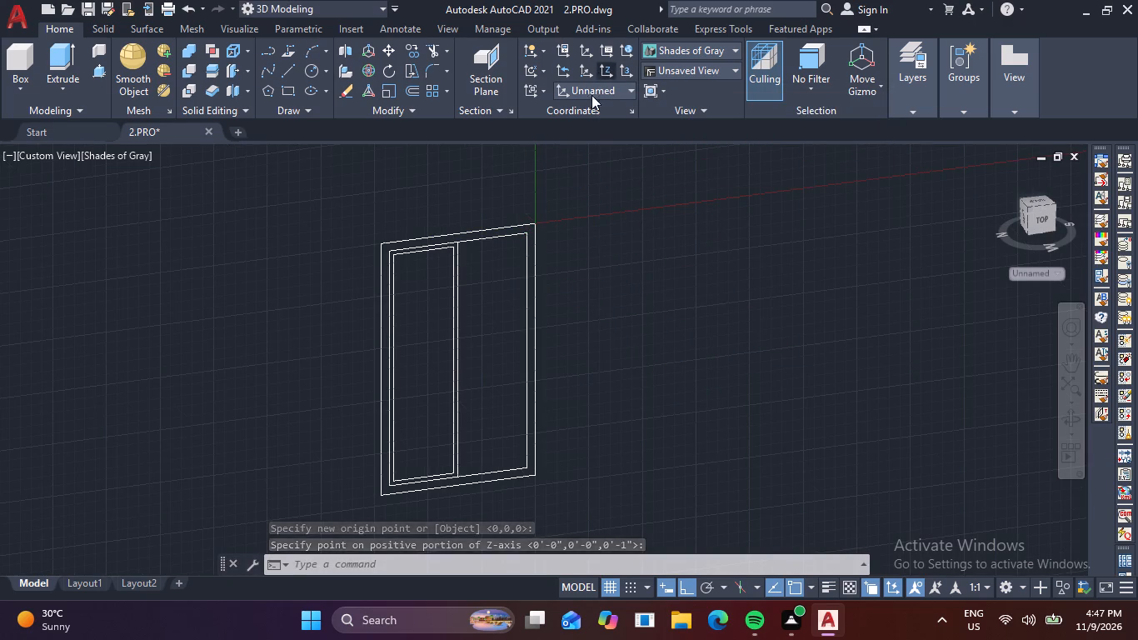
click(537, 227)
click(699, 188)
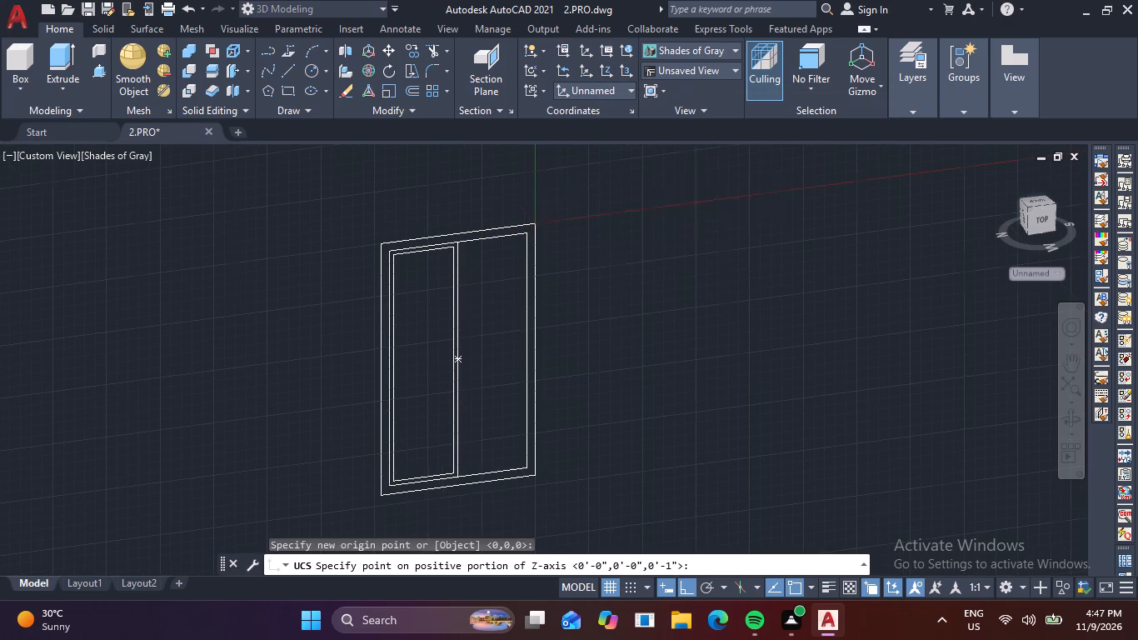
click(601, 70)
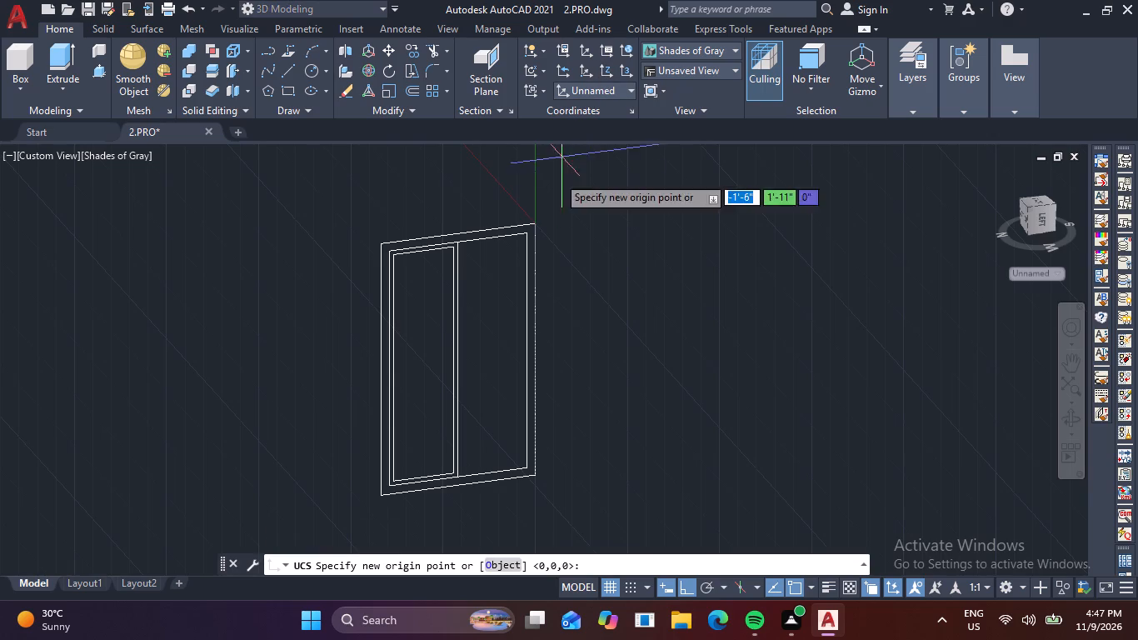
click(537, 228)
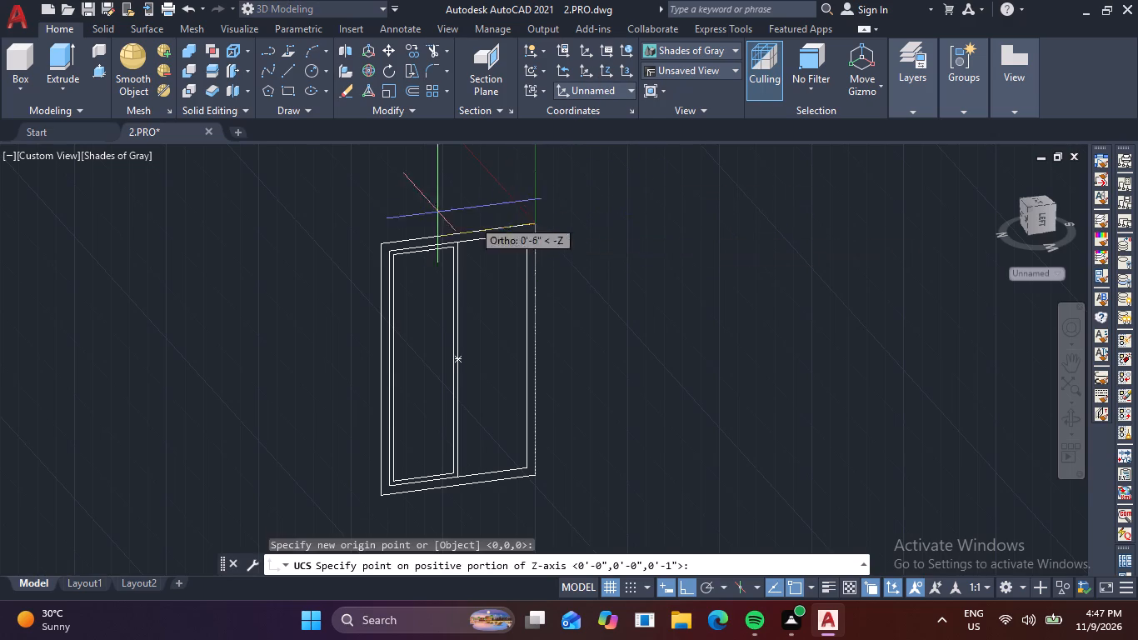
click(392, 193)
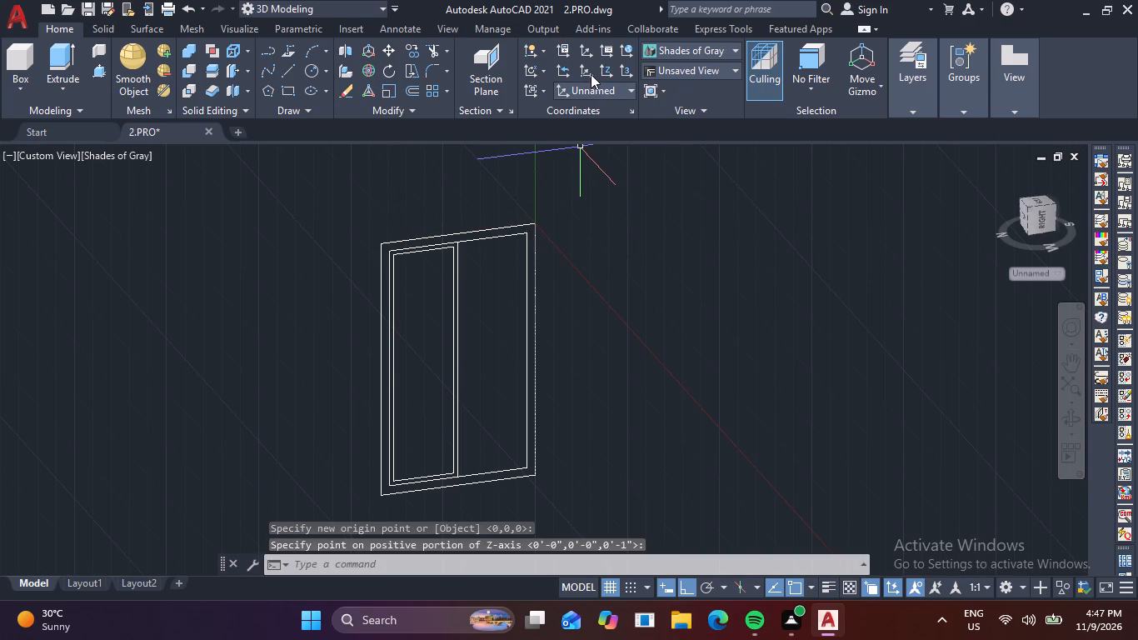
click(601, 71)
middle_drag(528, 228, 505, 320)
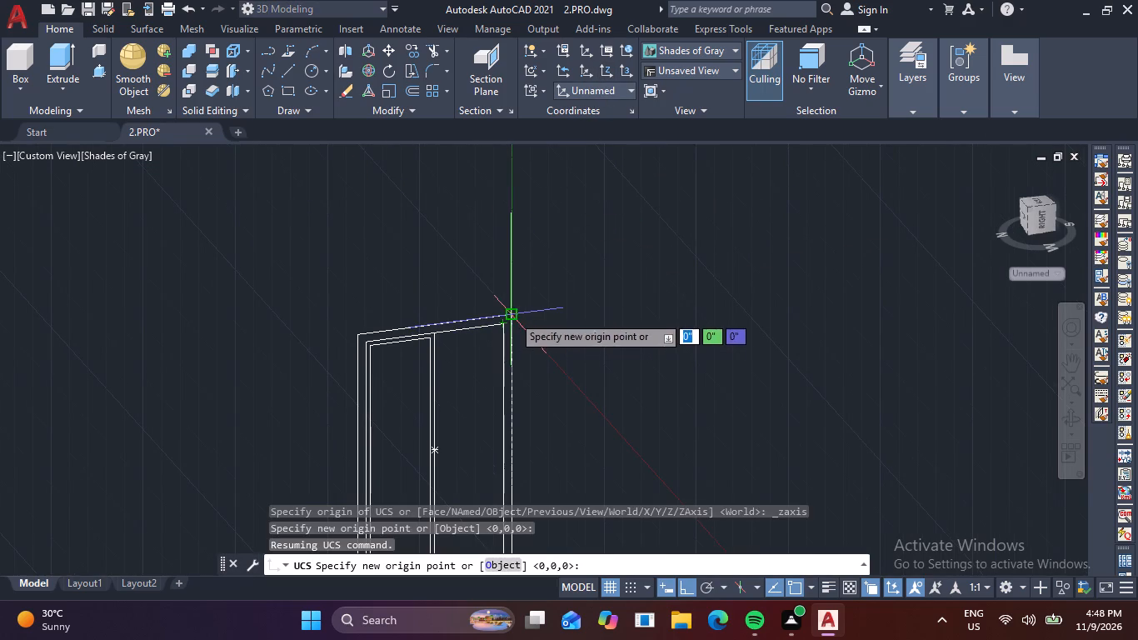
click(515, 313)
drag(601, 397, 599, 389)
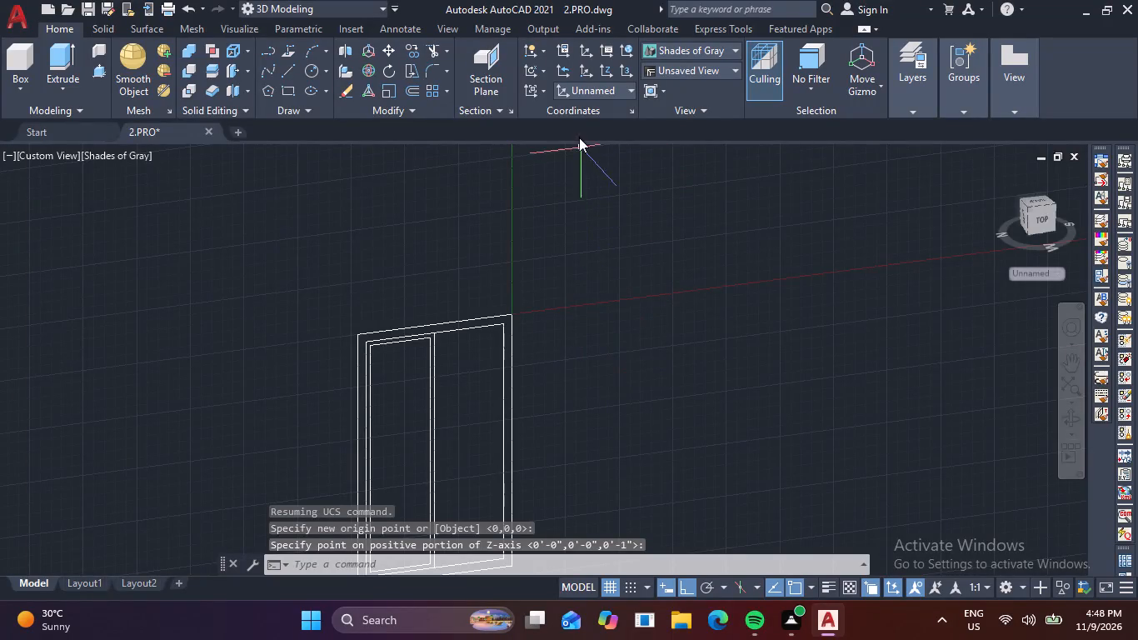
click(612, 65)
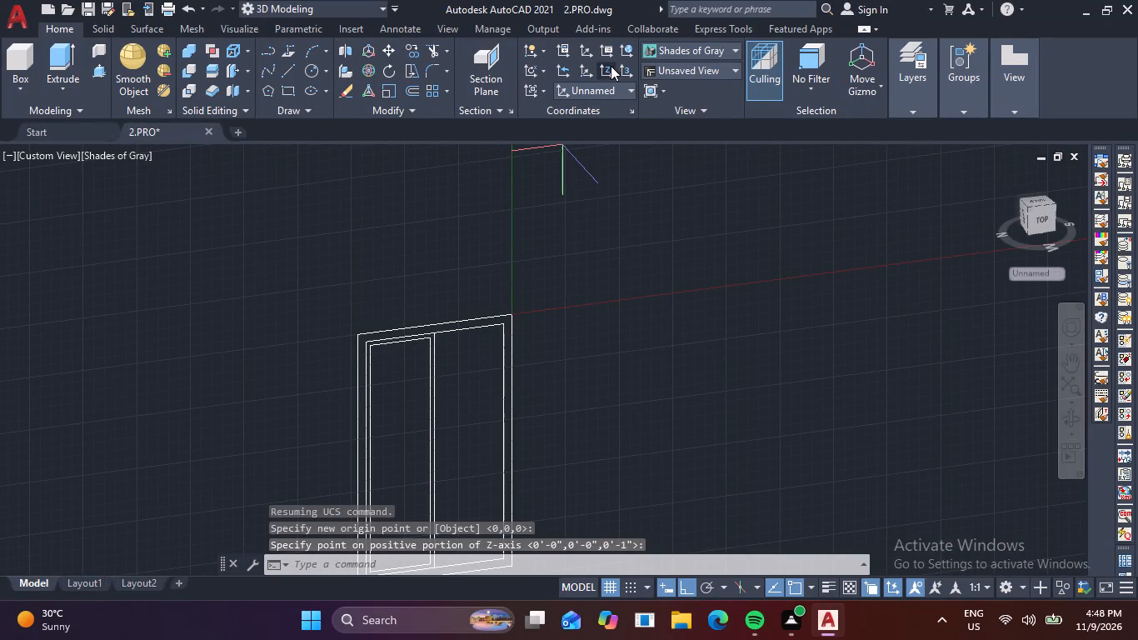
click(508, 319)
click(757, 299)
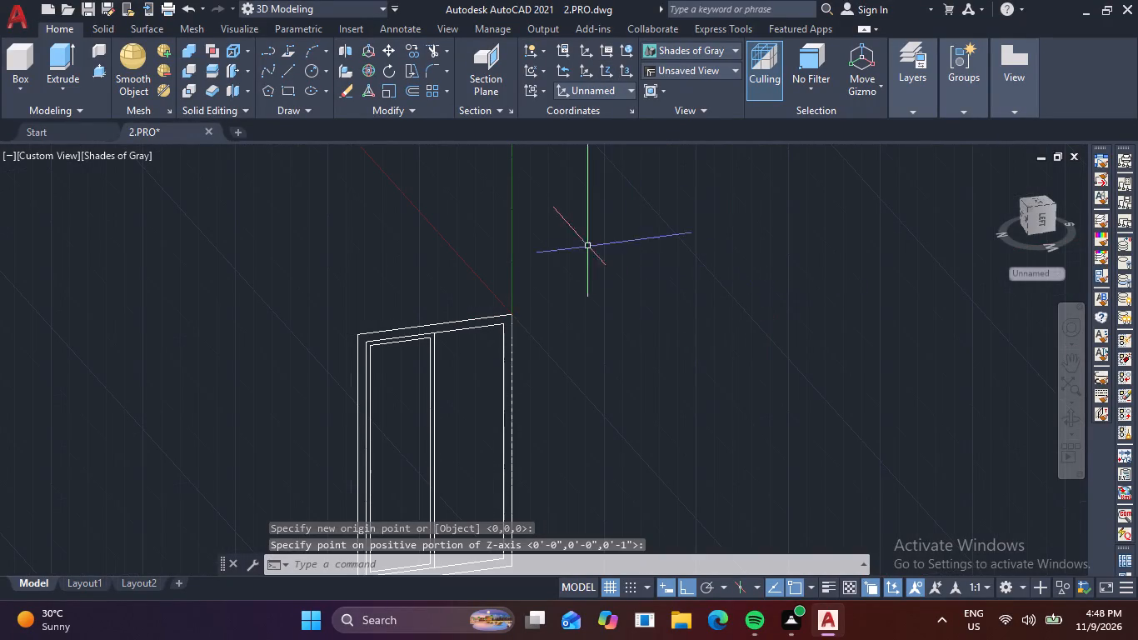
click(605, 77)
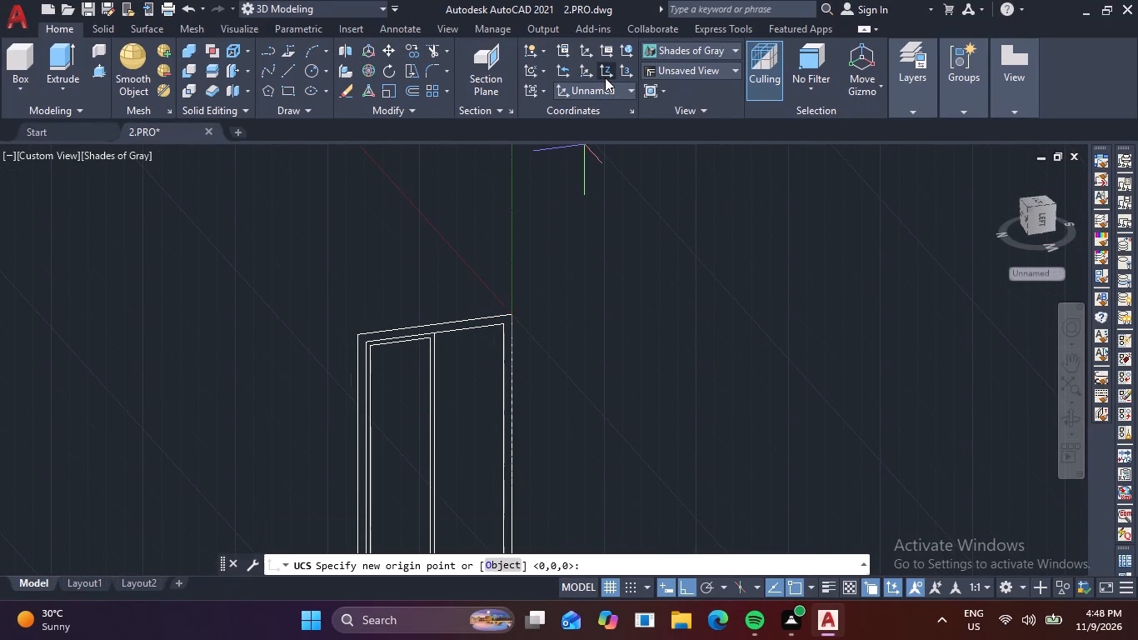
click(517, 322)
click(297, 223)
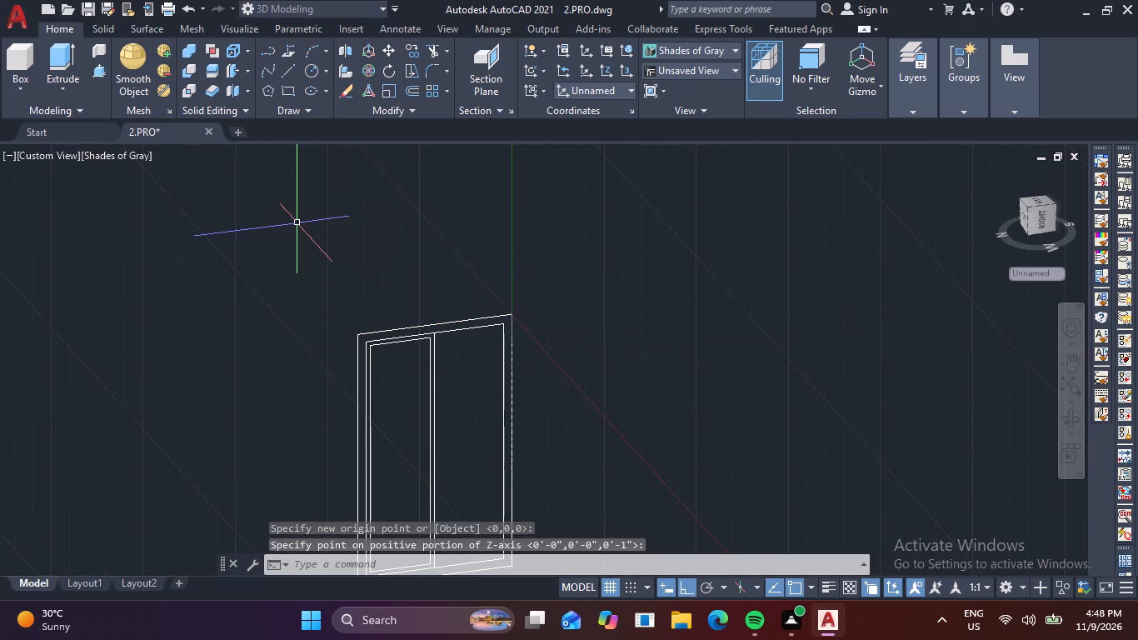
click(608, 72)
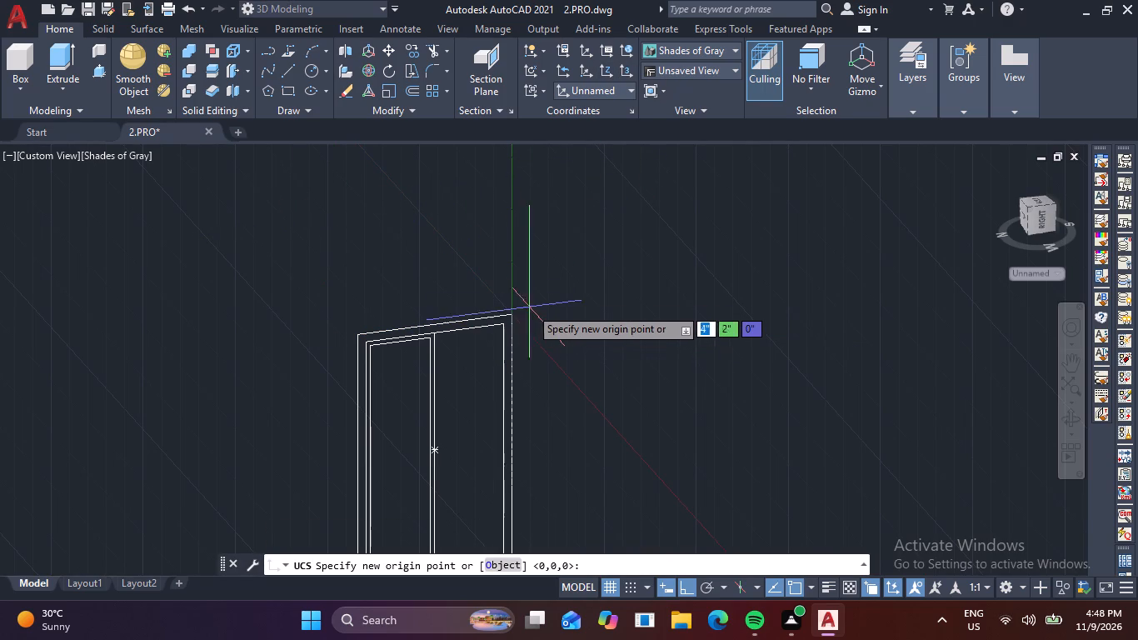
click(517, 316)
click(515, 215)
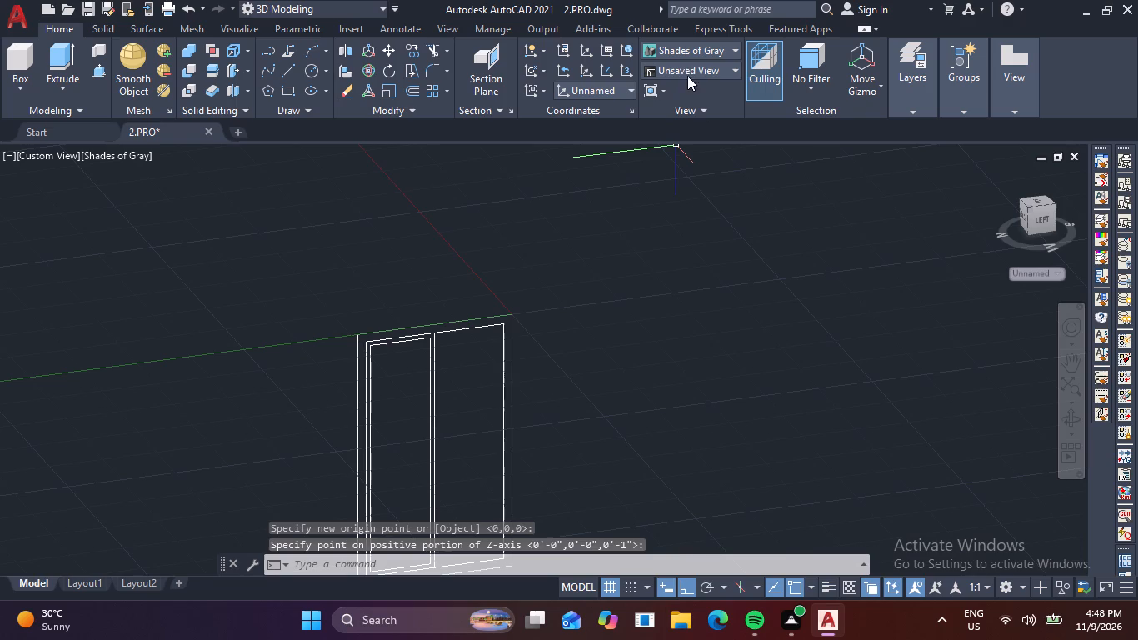
Set the UCS origin at the outer frame's upper corner with its Z axis perpendicular to the window plane.
click(601, 74)
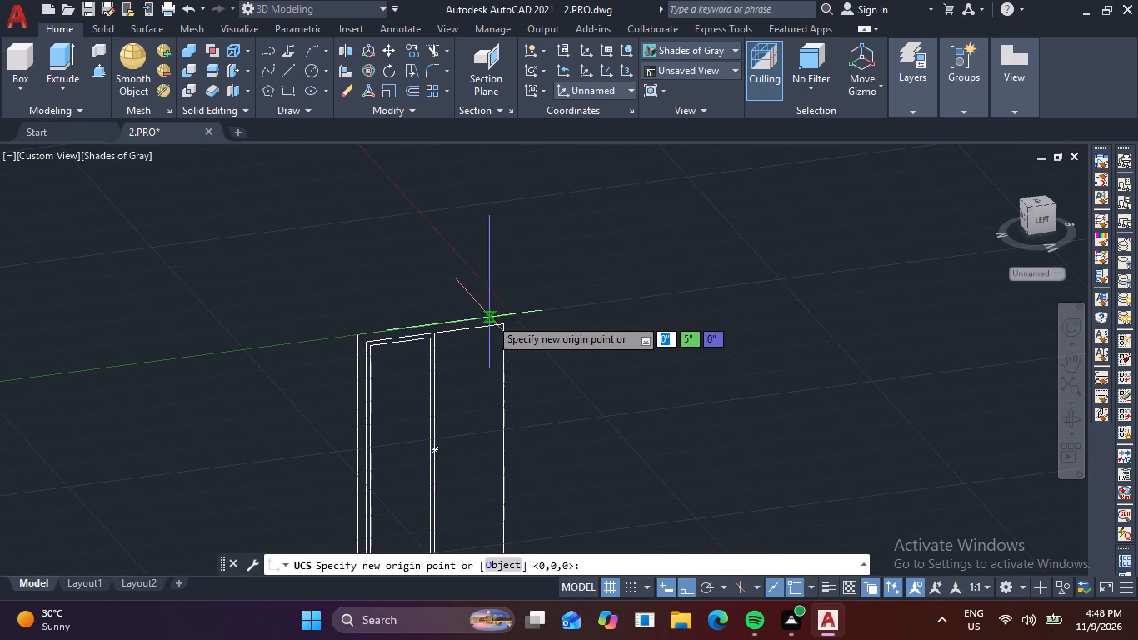
click(510, 313)
click(409, 198)
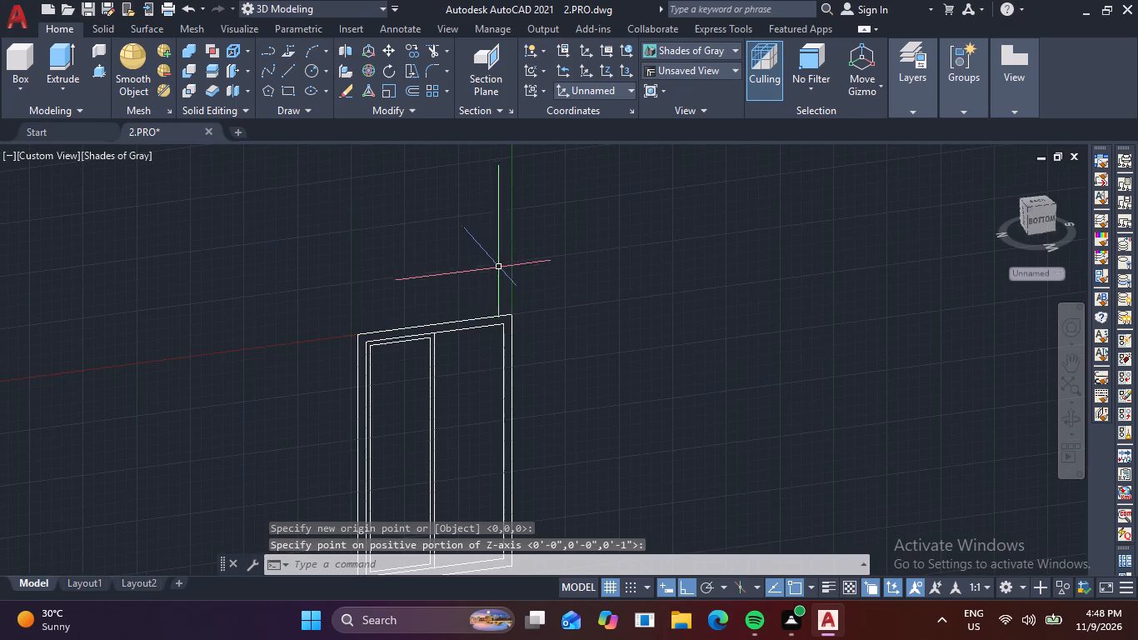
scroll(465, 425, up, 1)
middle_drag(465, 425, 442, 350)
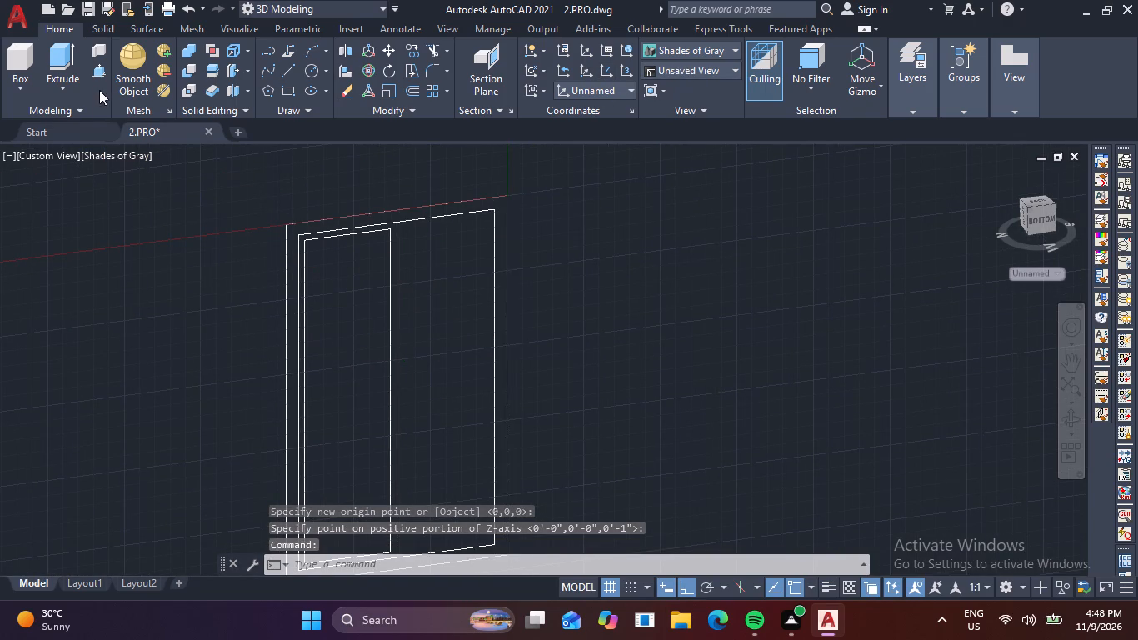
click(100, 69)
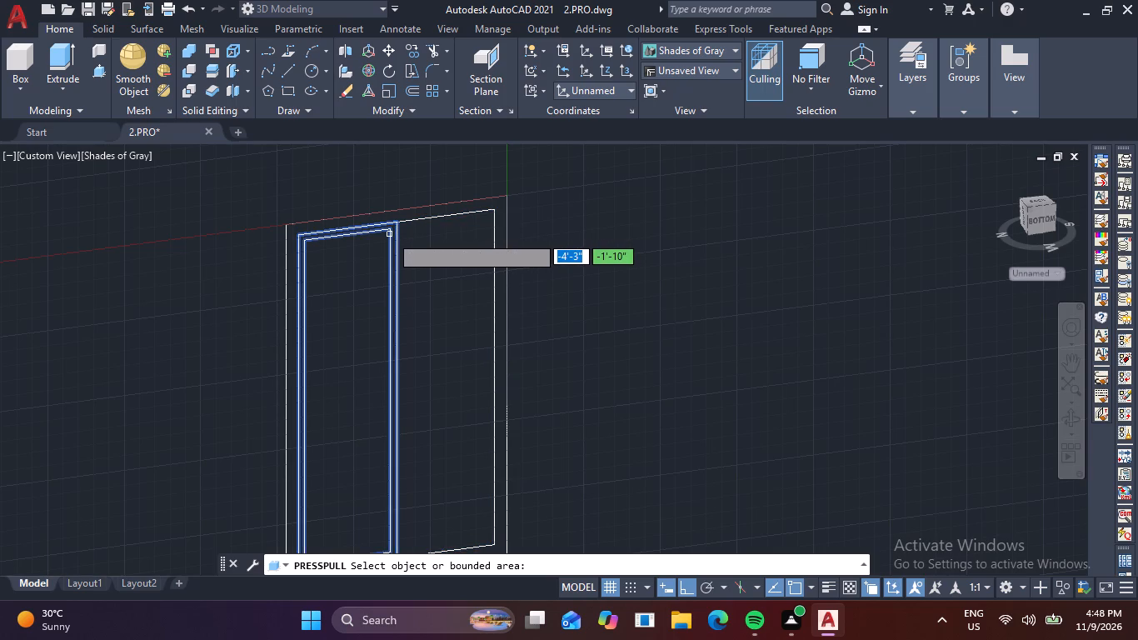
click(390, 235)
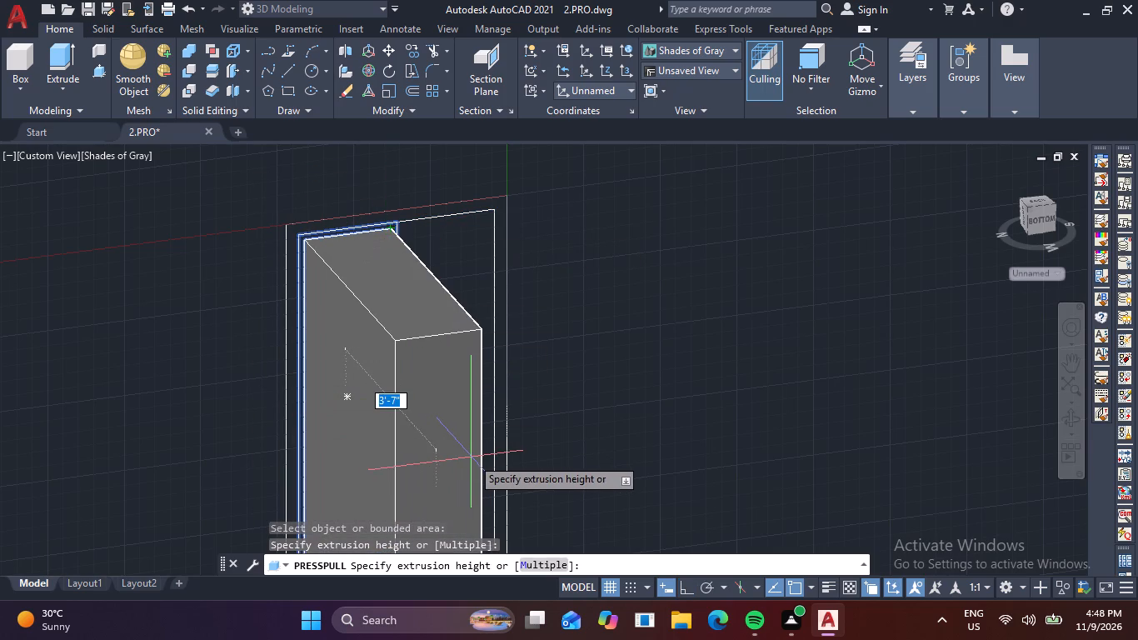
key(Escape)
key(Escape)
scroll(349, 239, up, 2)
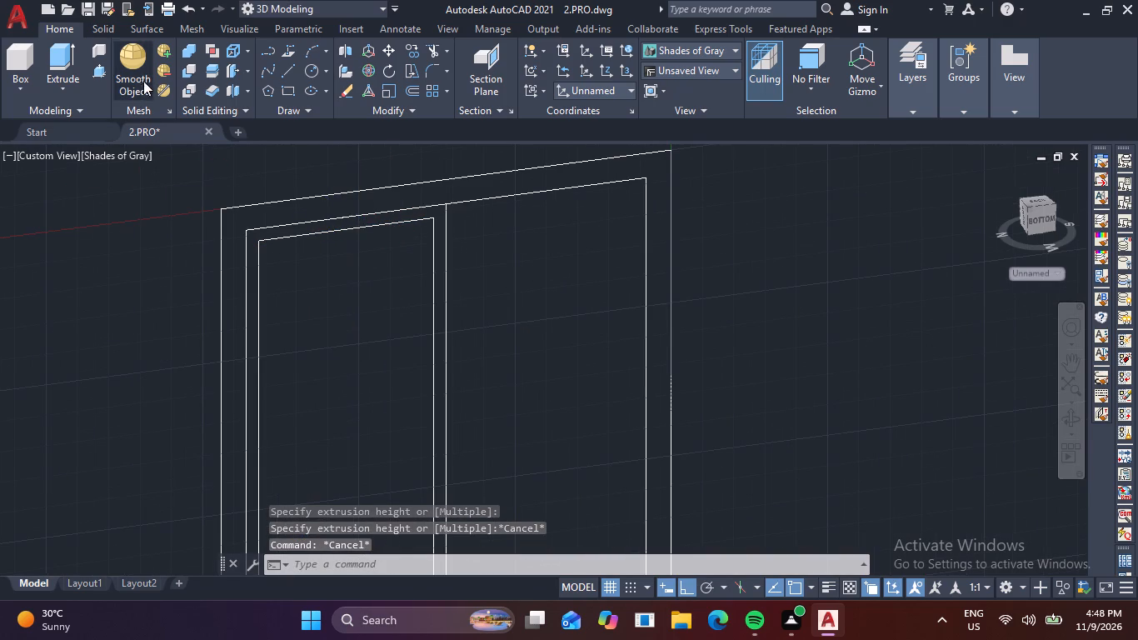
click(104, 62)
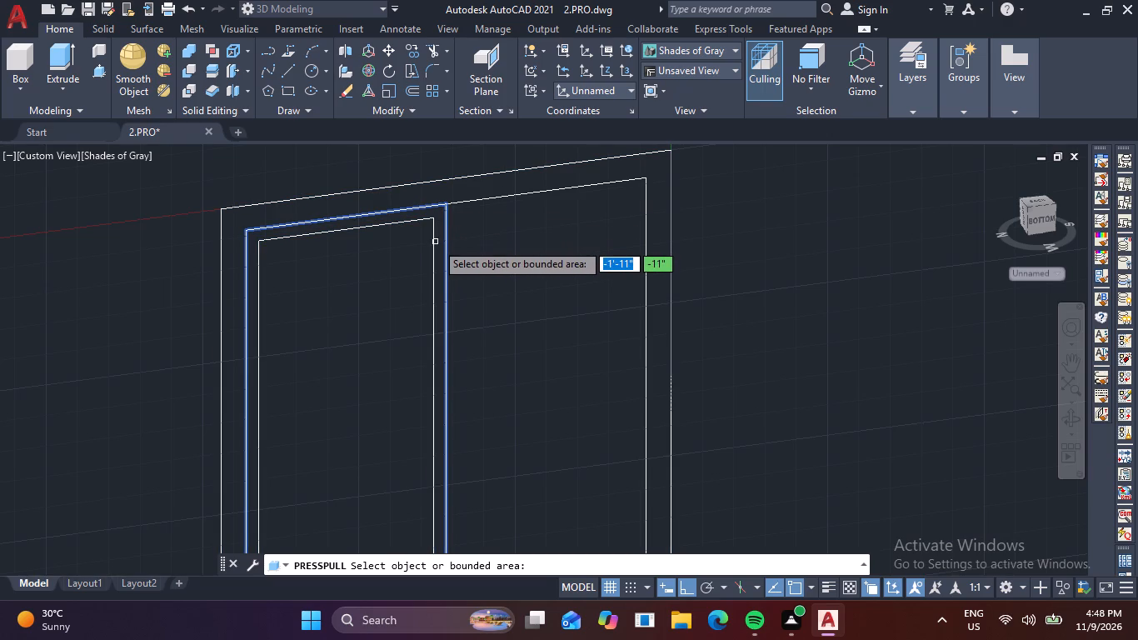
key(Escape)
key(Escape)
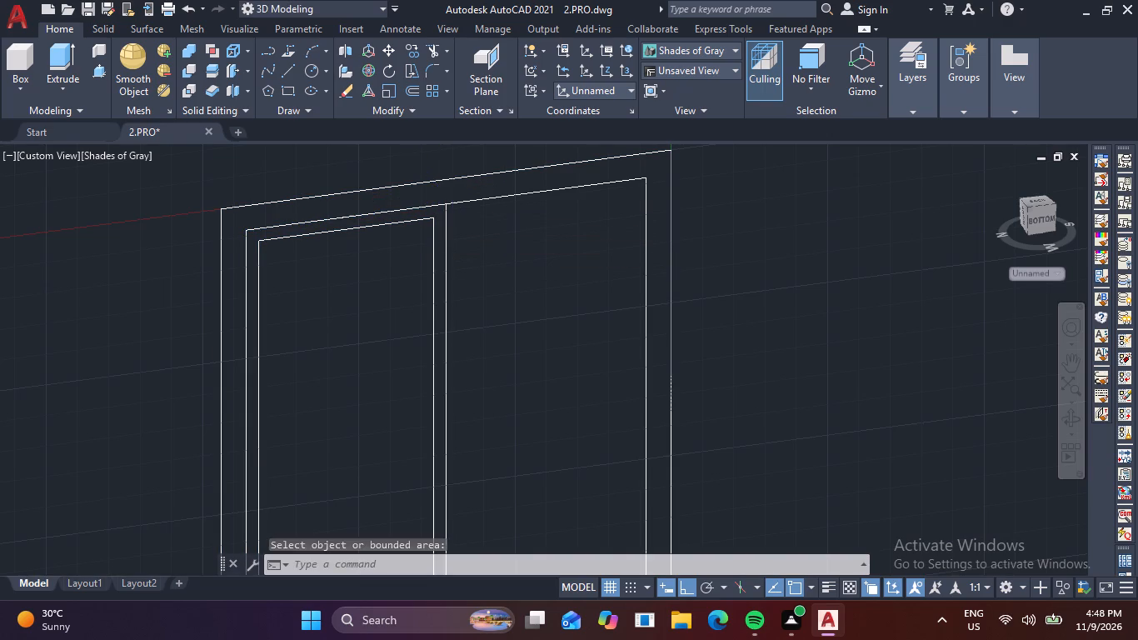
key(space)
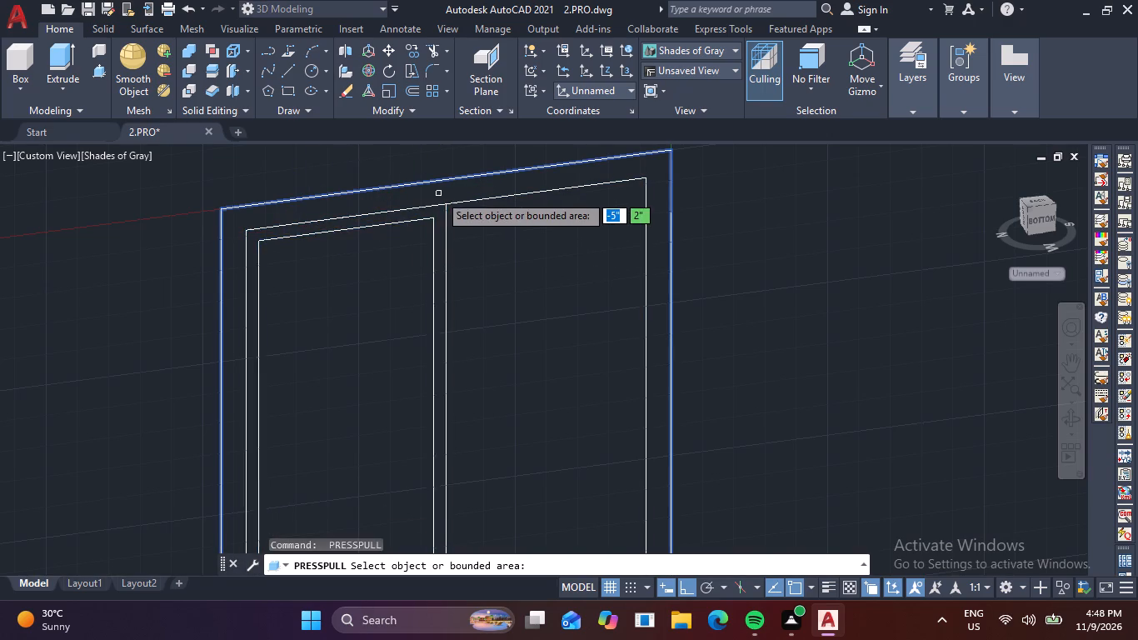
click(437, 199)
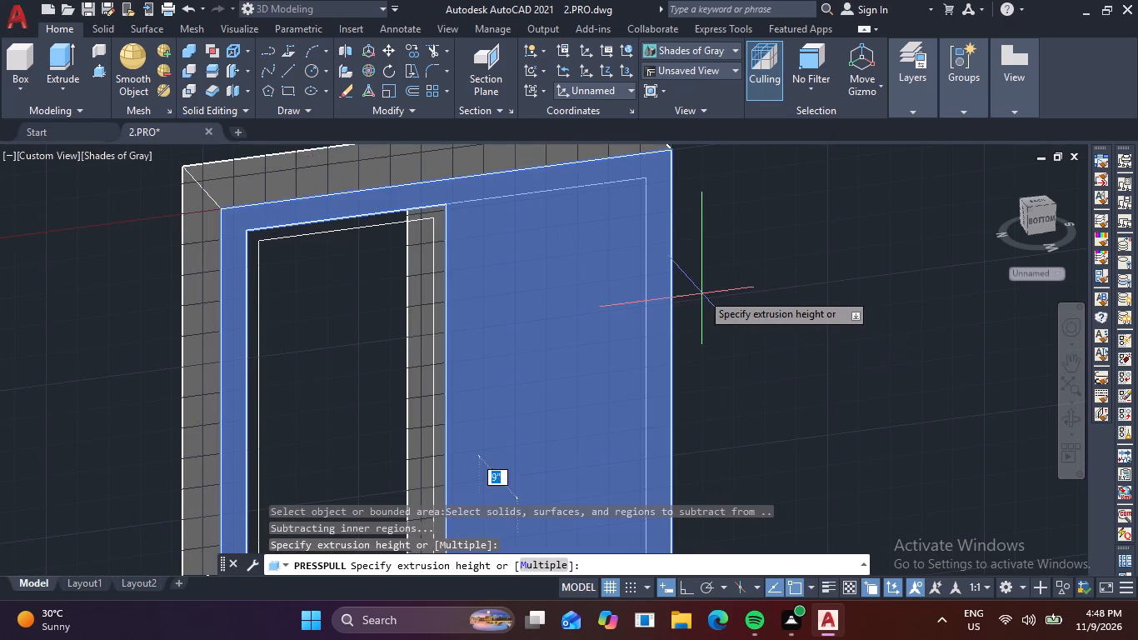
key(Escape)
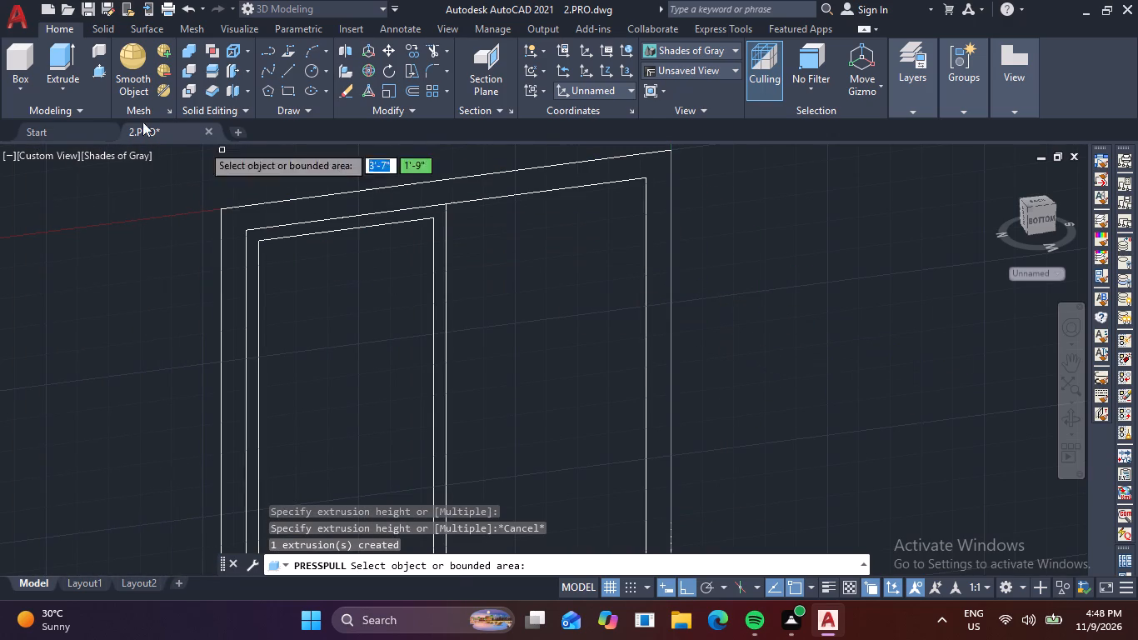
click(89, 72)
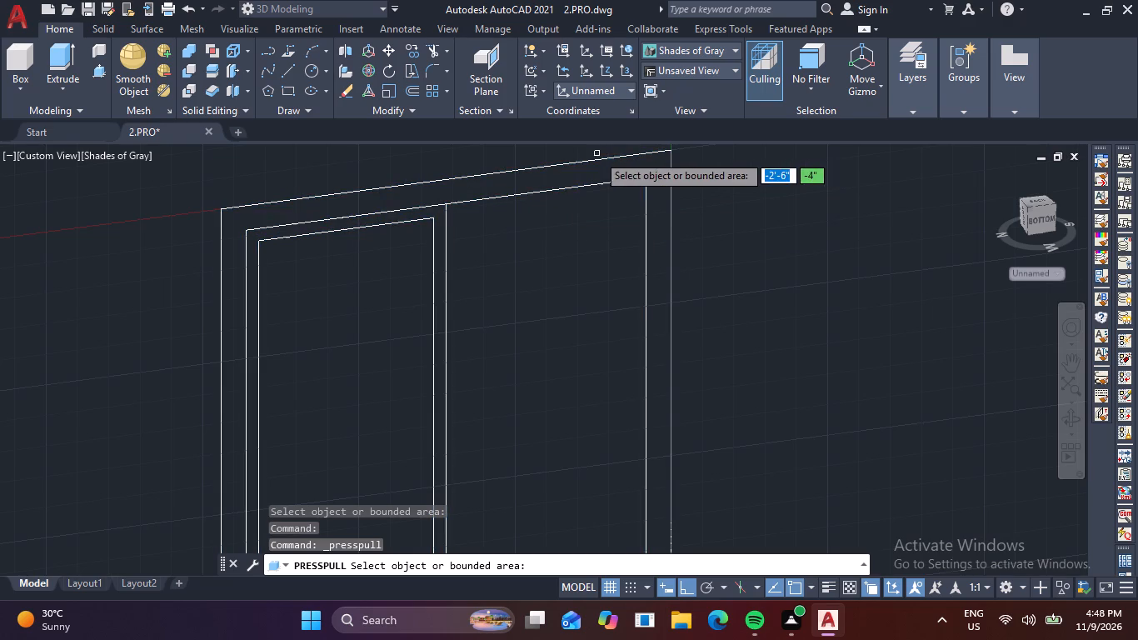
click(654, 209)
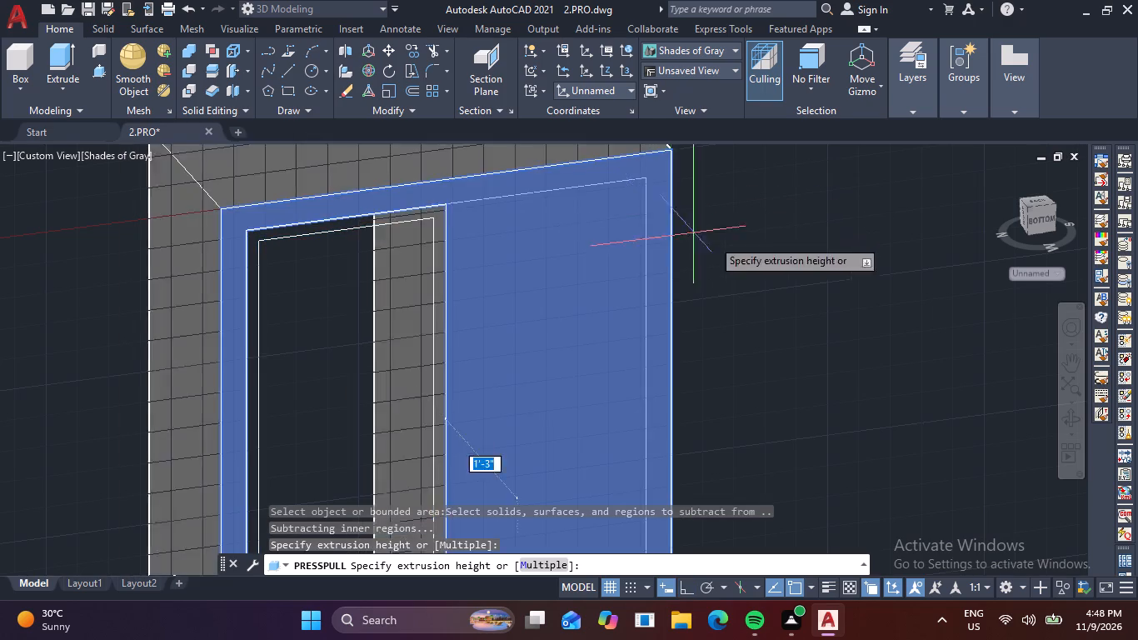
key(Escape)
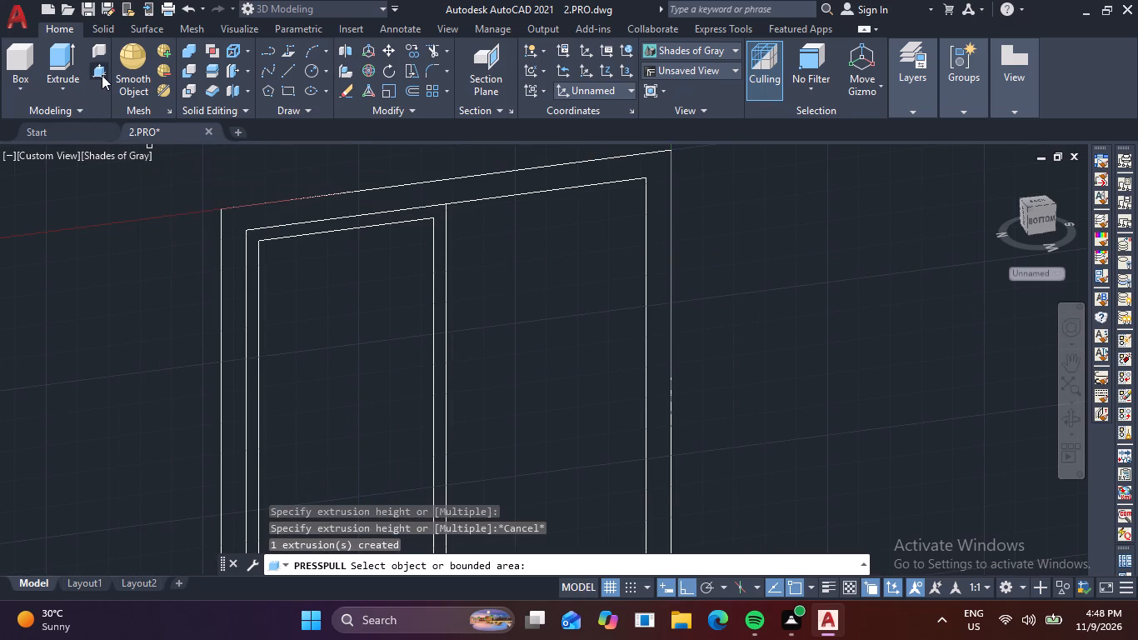
Press-pull the area enclosed by the sash's inner outline by 0.6" as the glass pane.
click(102, 73)
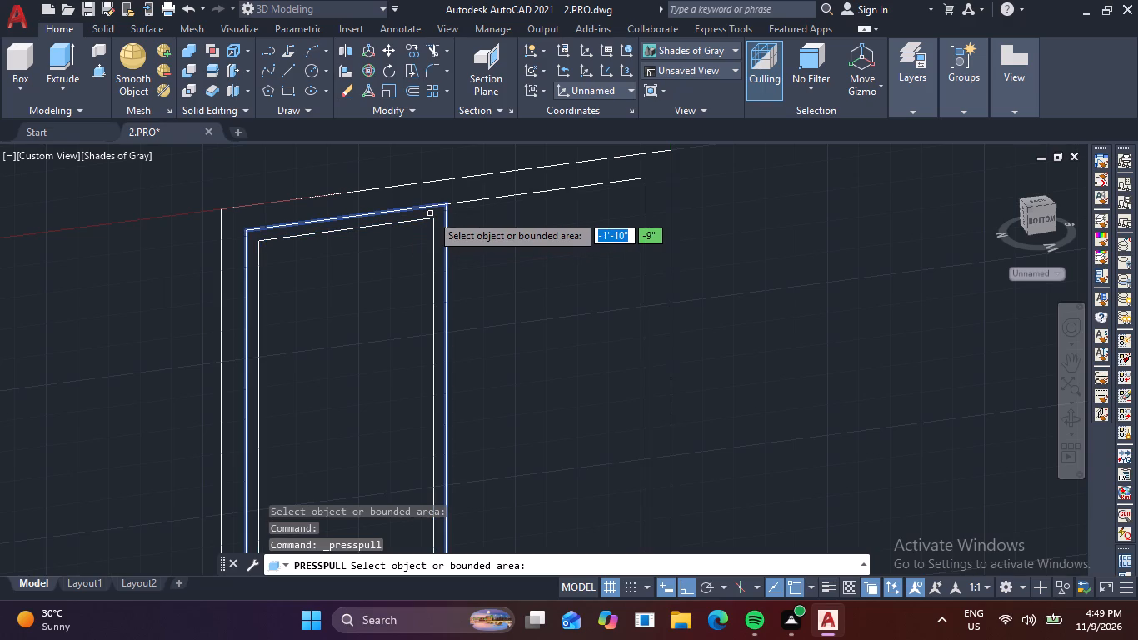
click(357, 276)
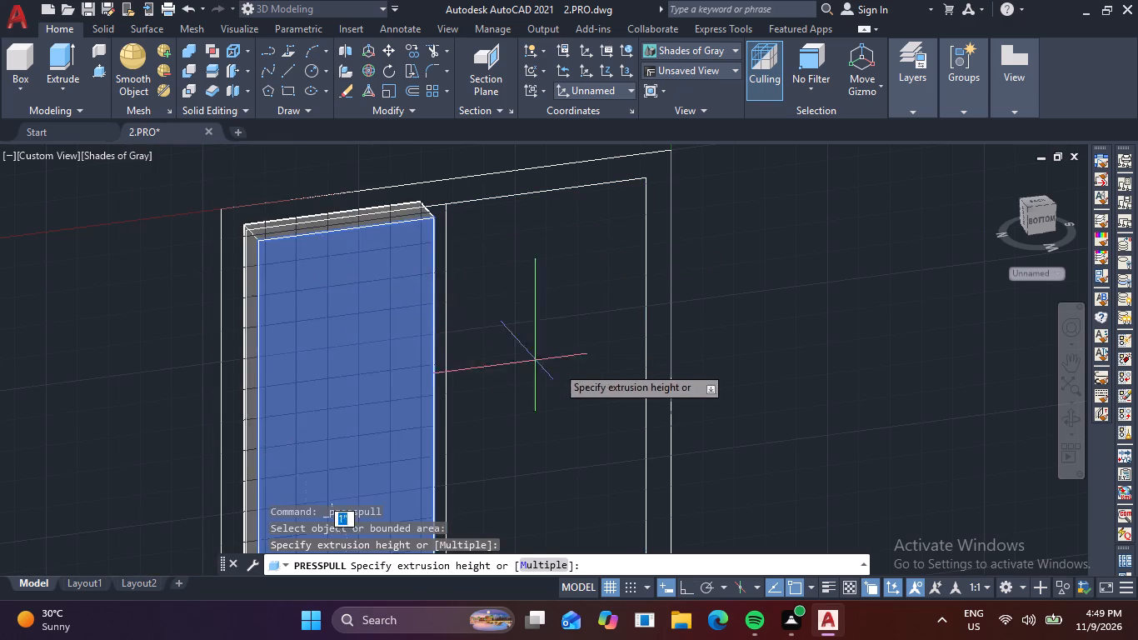
key(period)
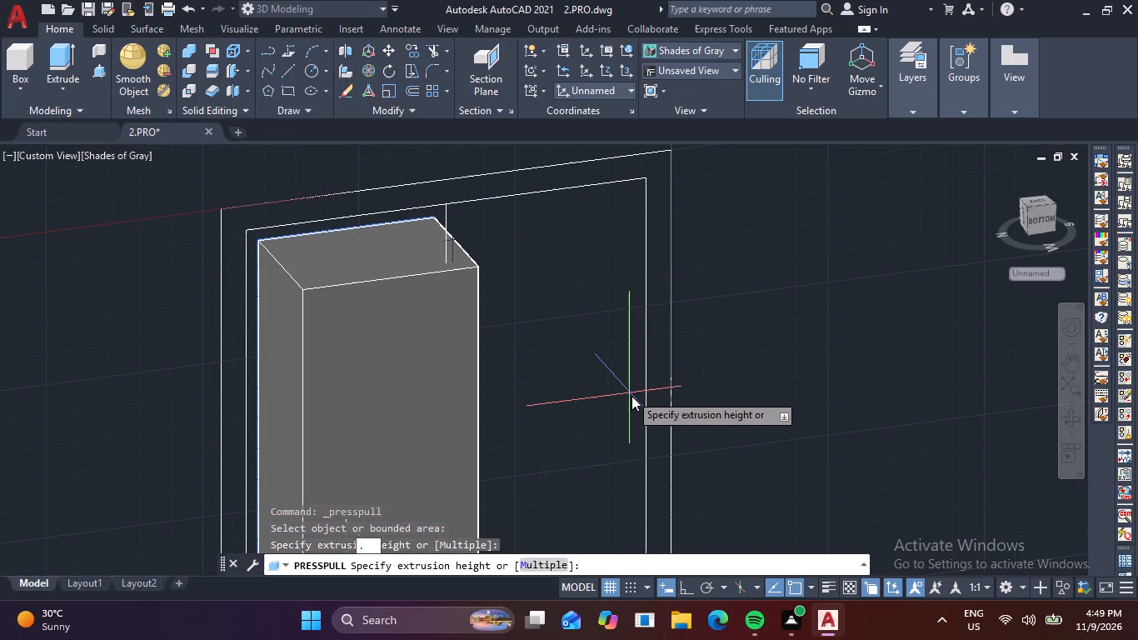
key(6)
key(space)
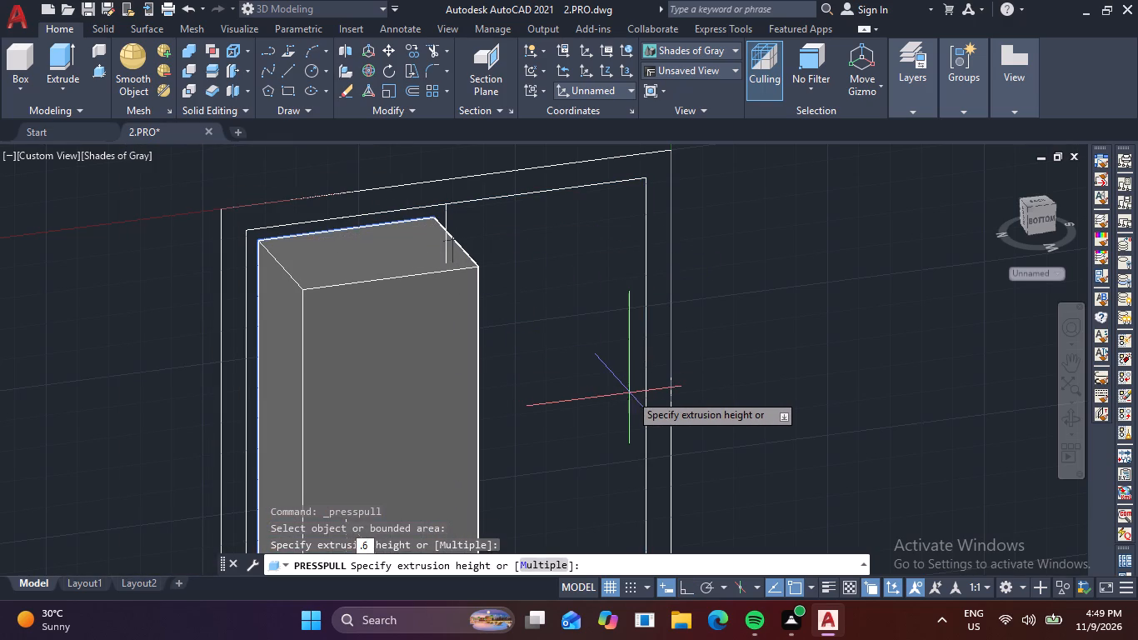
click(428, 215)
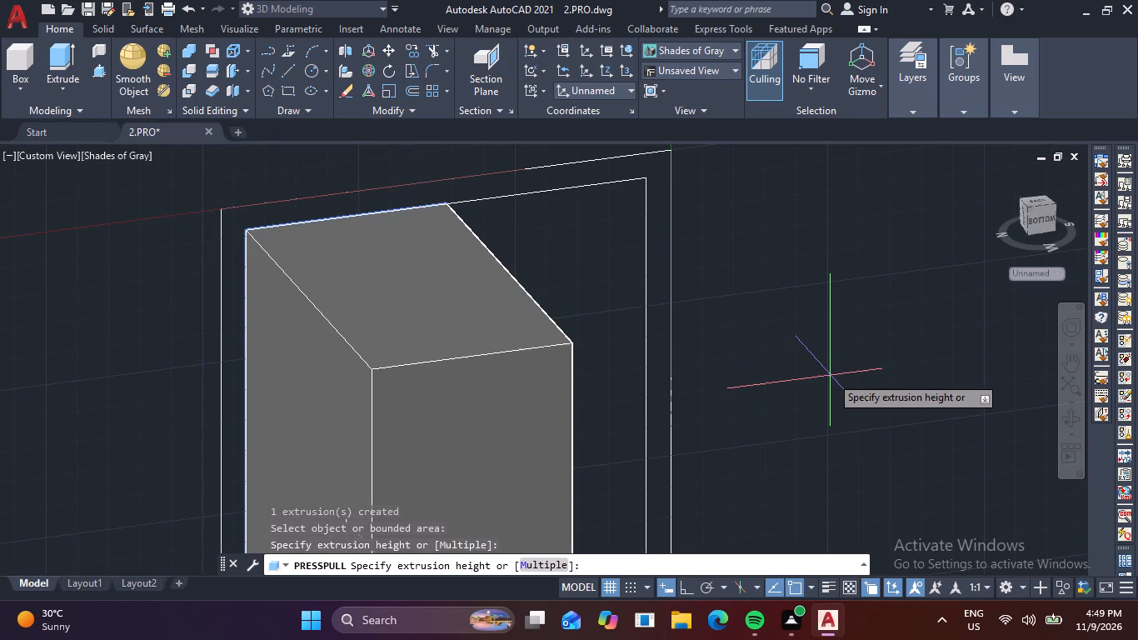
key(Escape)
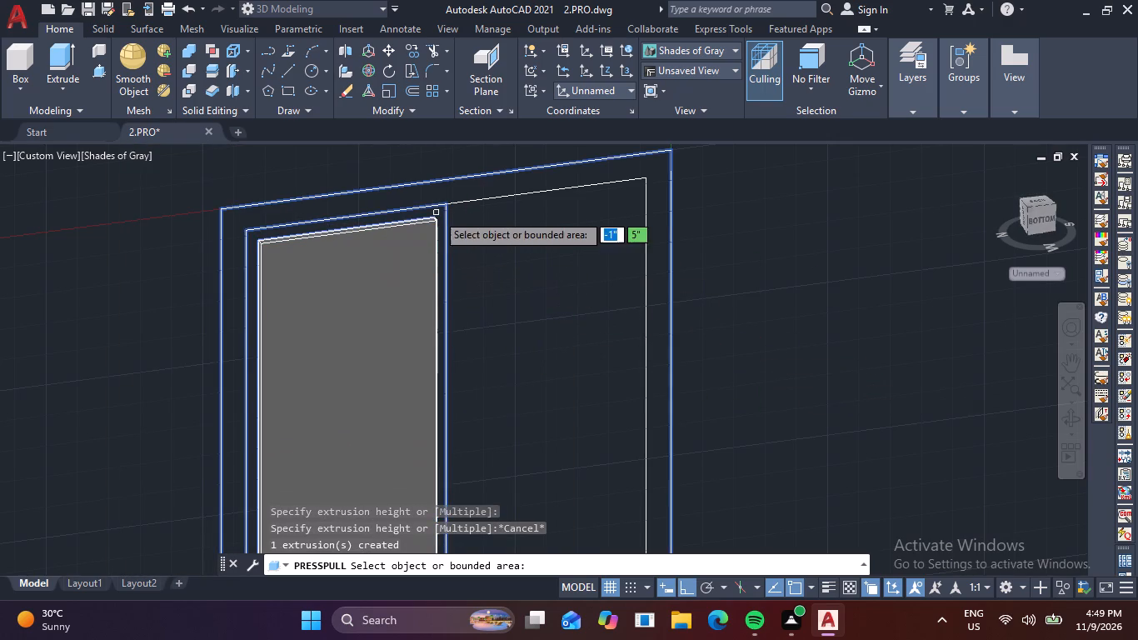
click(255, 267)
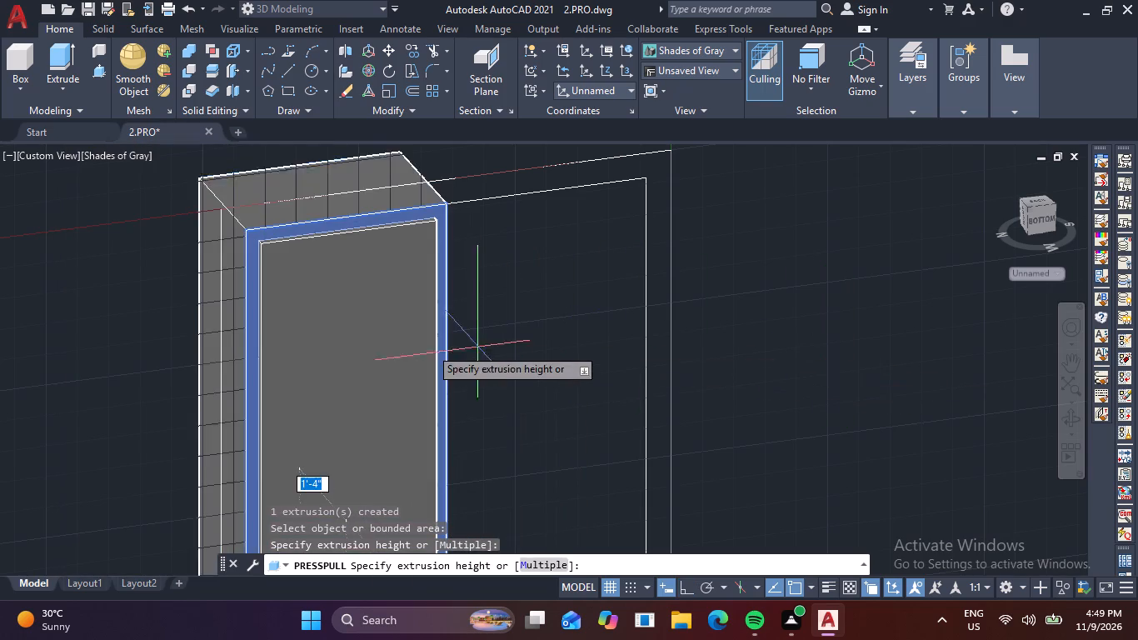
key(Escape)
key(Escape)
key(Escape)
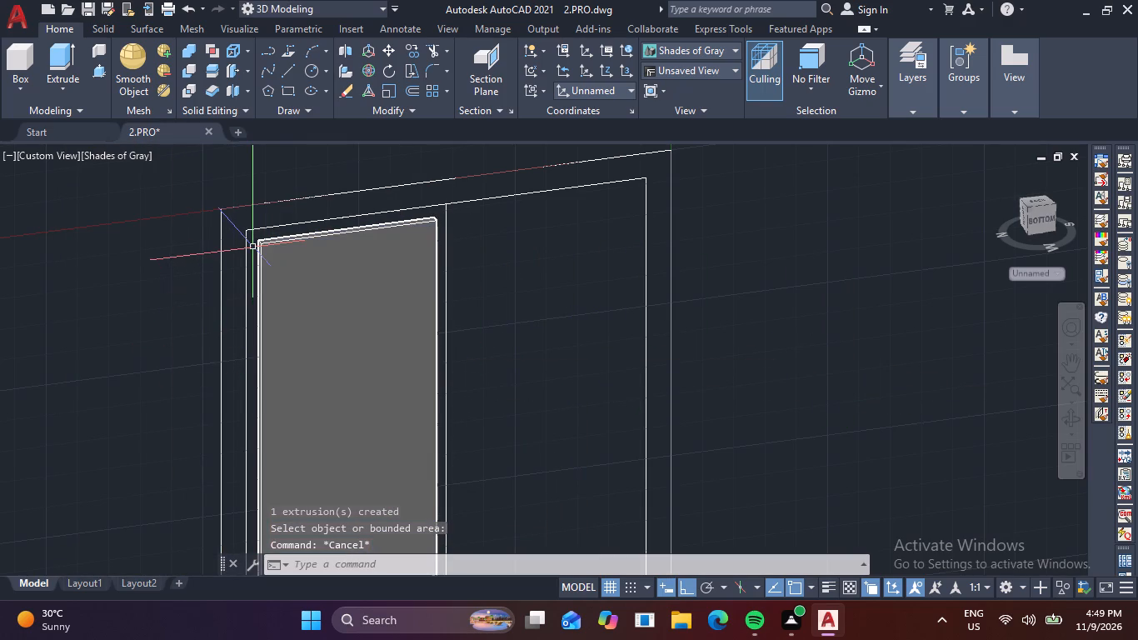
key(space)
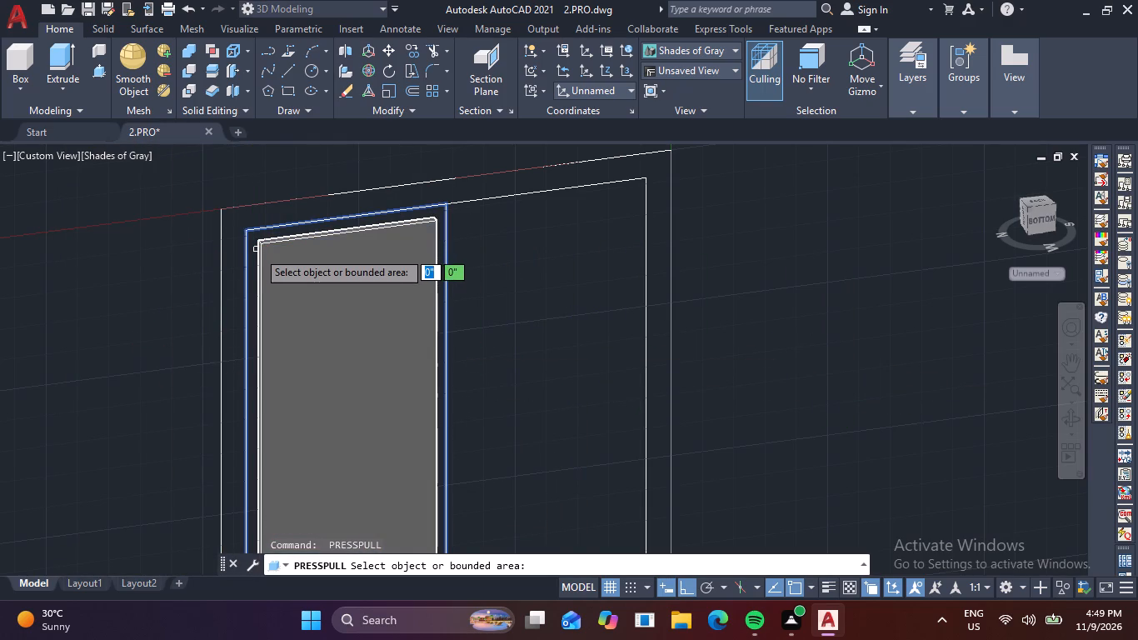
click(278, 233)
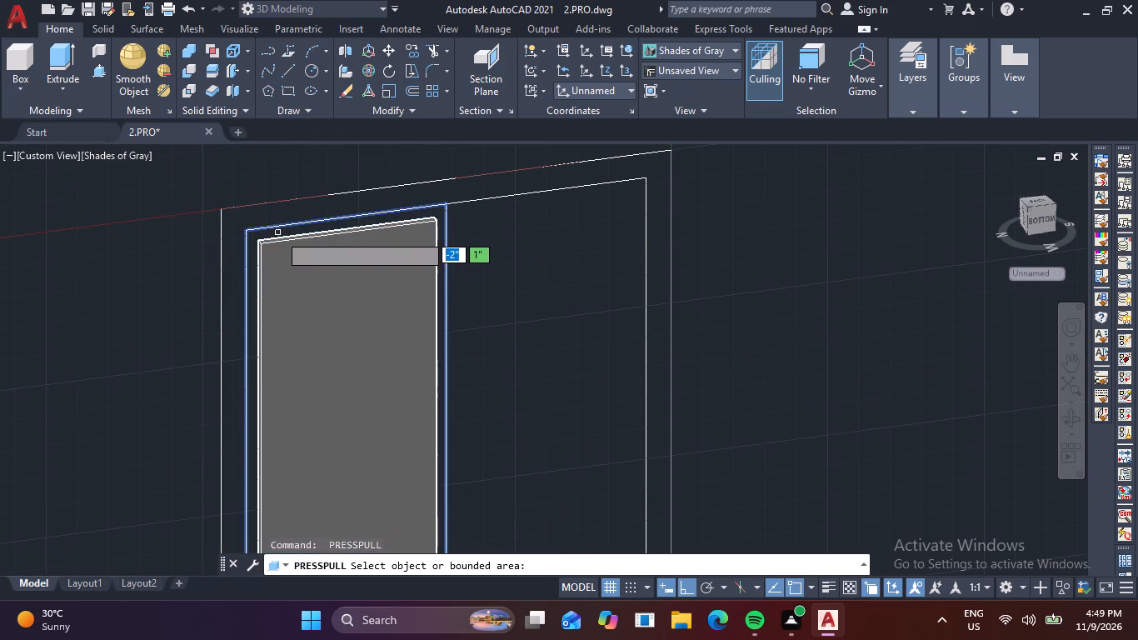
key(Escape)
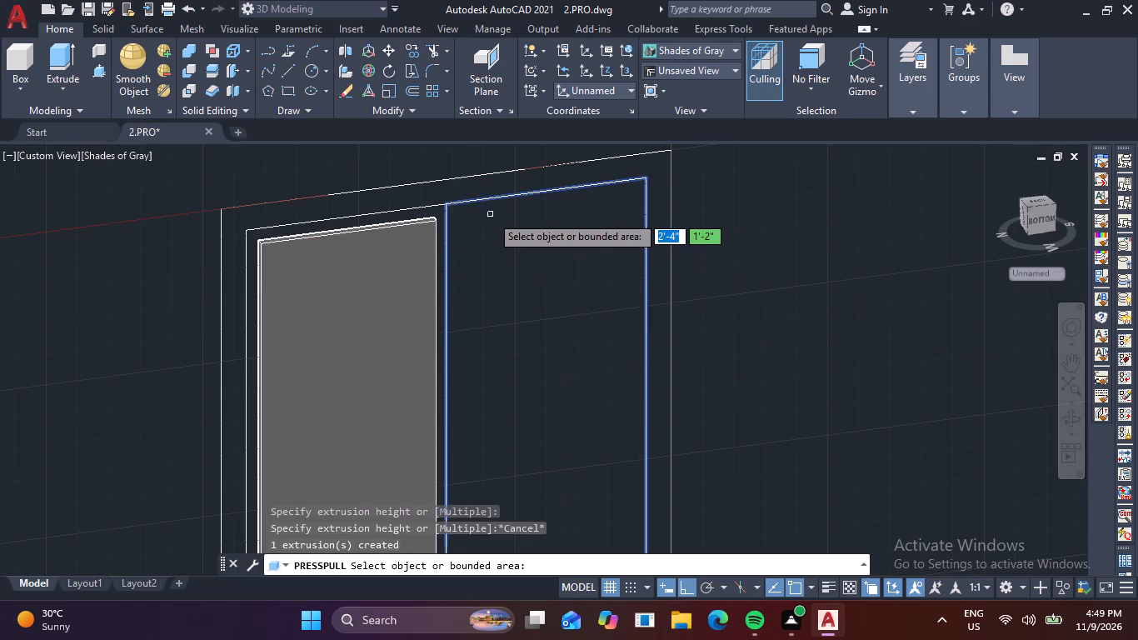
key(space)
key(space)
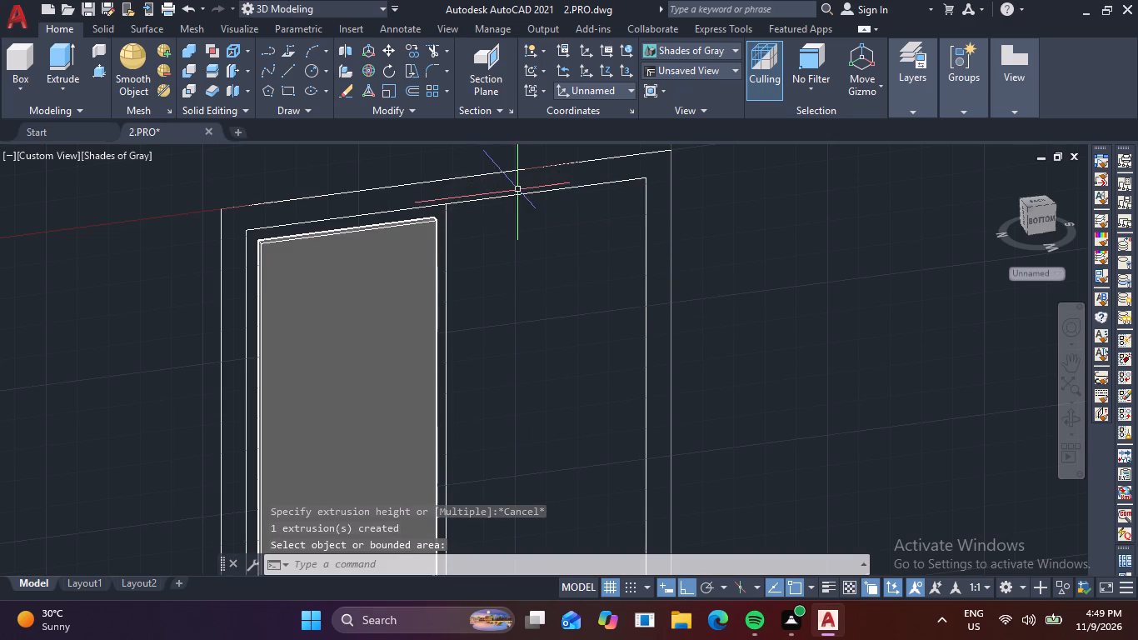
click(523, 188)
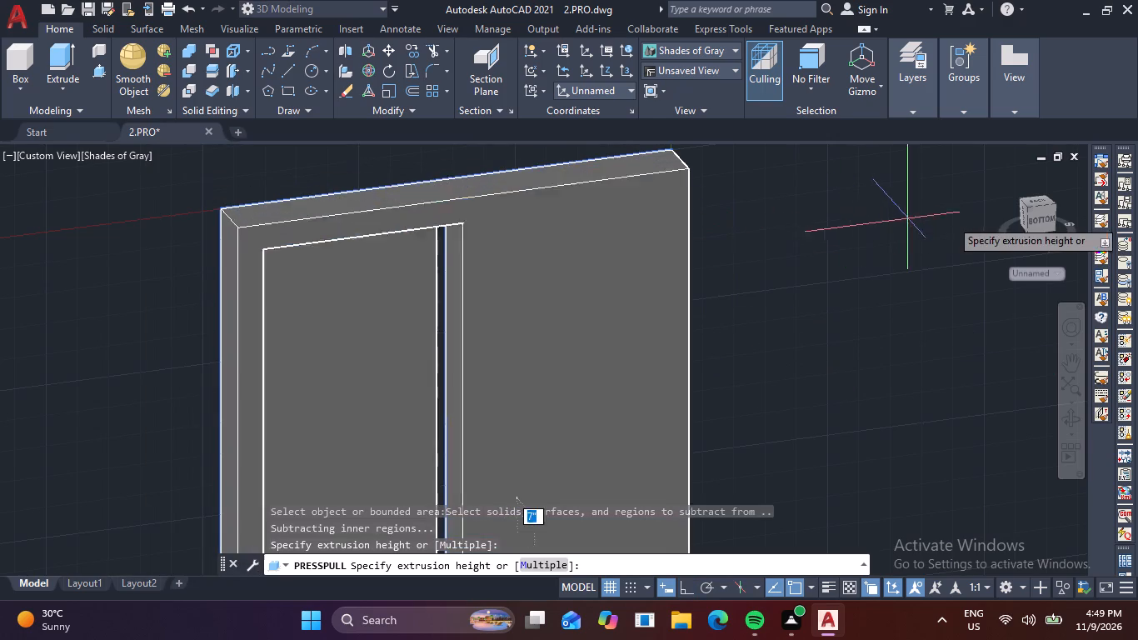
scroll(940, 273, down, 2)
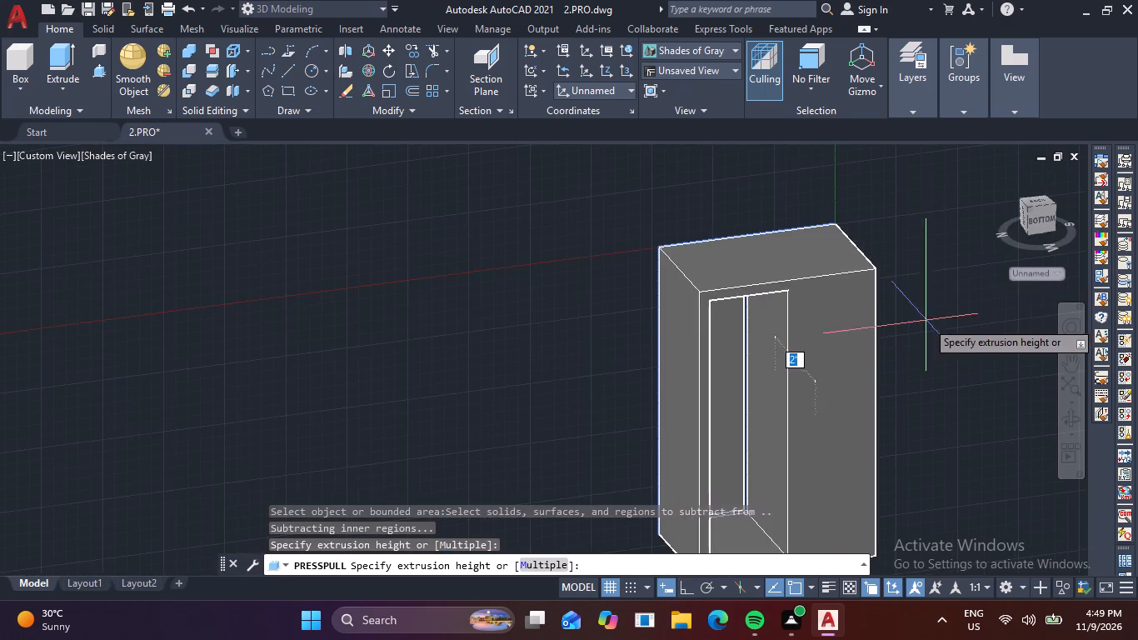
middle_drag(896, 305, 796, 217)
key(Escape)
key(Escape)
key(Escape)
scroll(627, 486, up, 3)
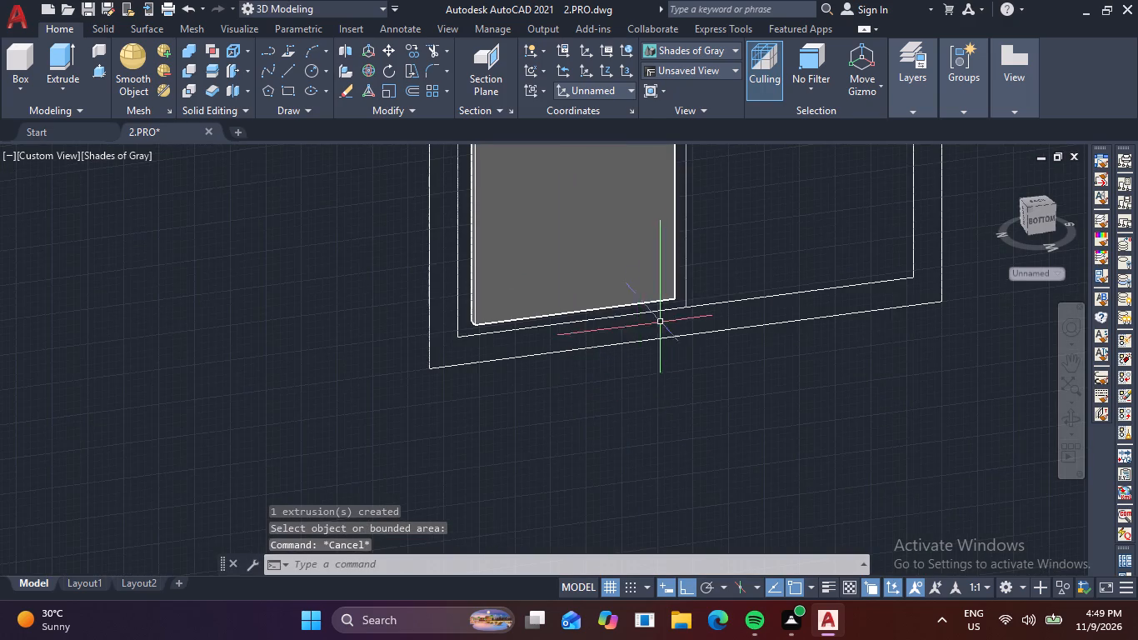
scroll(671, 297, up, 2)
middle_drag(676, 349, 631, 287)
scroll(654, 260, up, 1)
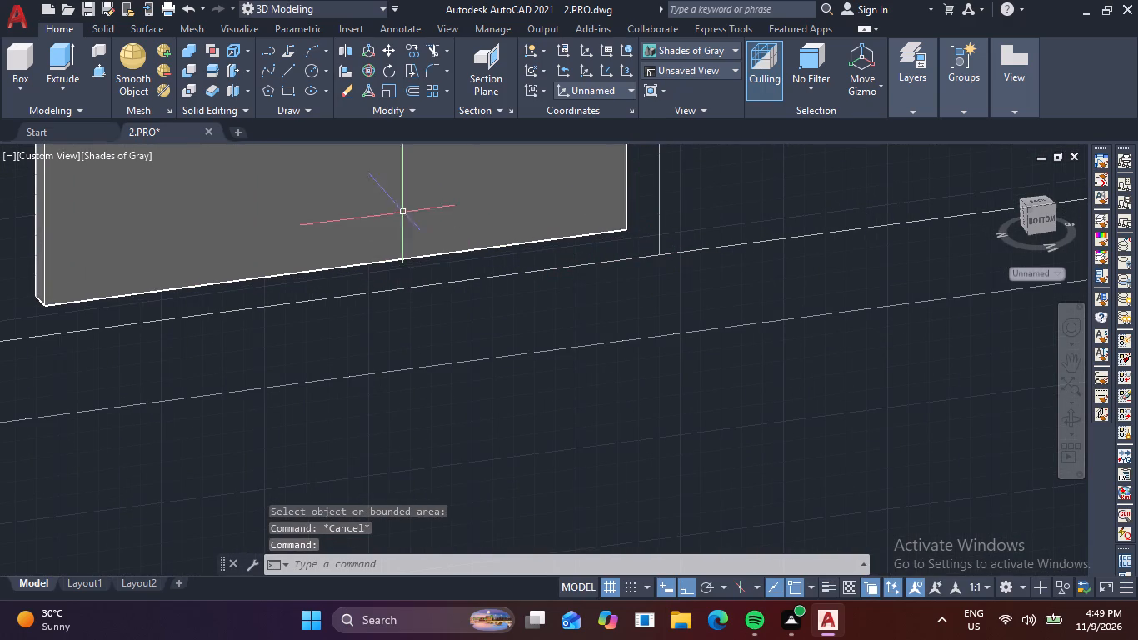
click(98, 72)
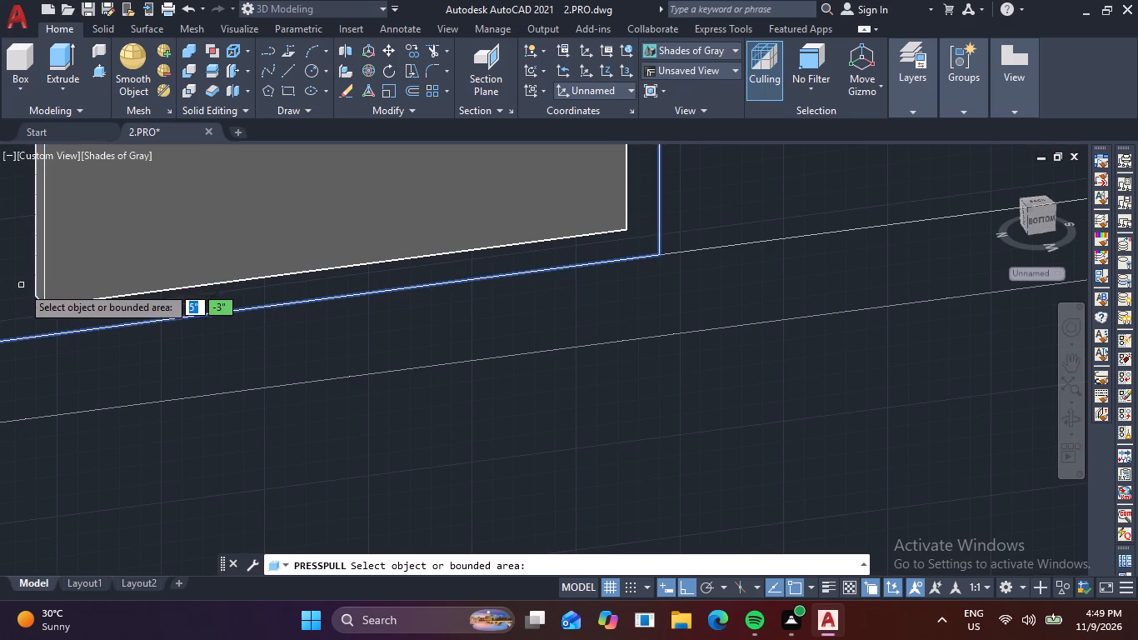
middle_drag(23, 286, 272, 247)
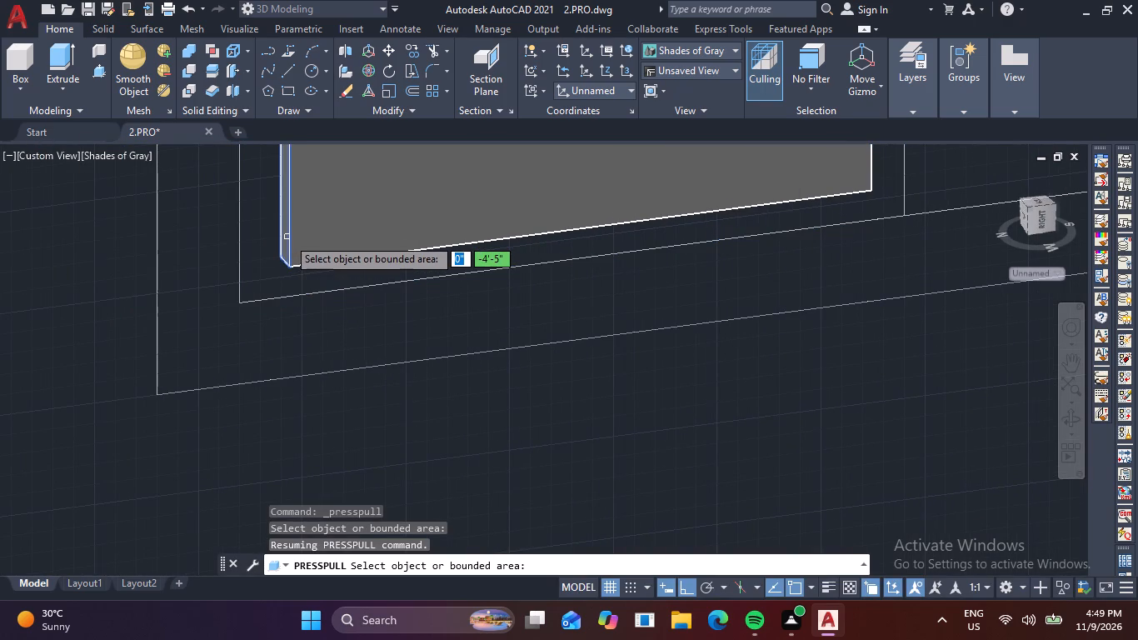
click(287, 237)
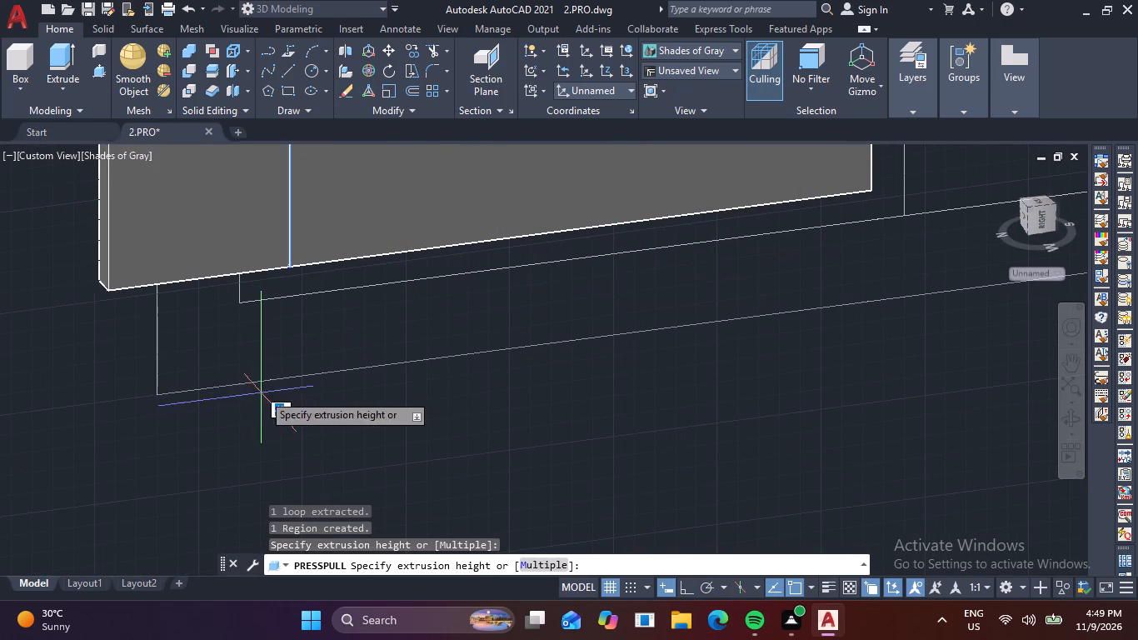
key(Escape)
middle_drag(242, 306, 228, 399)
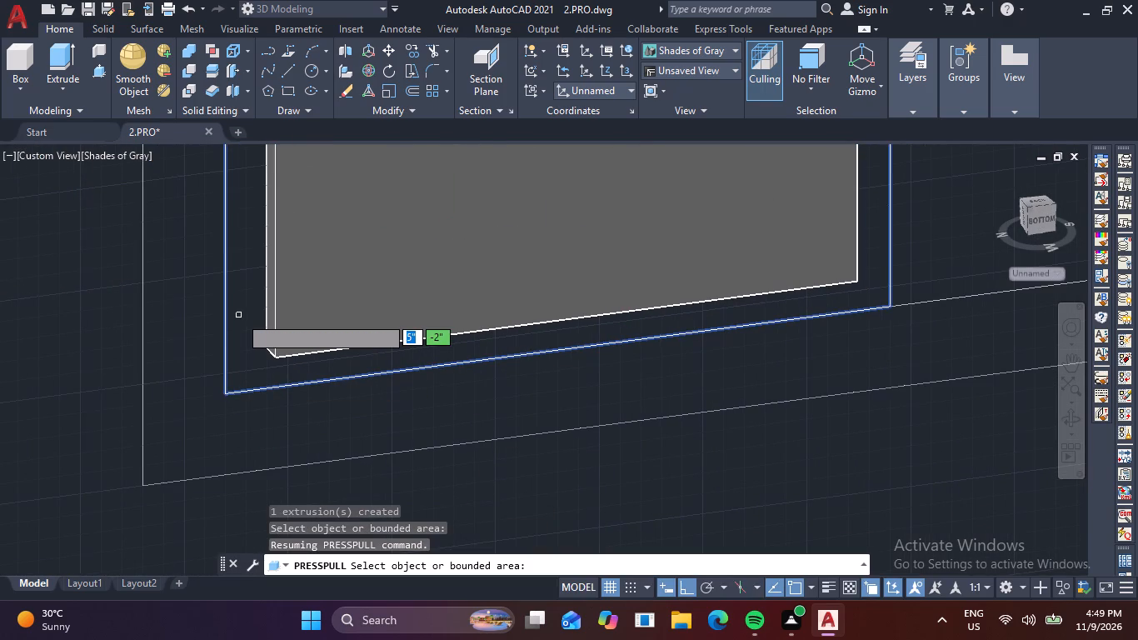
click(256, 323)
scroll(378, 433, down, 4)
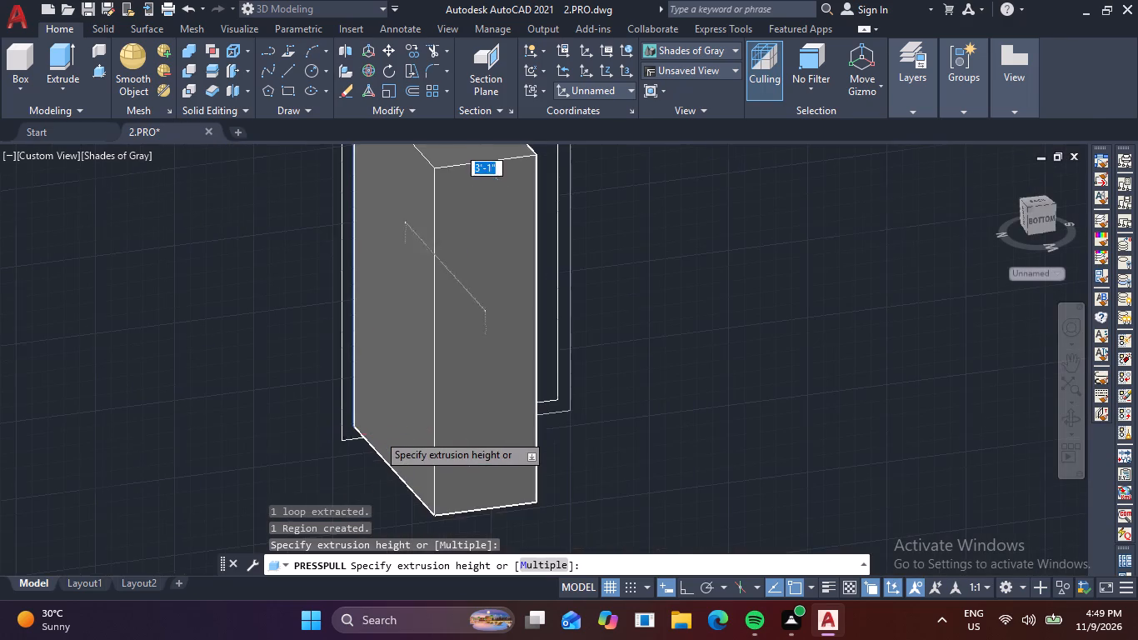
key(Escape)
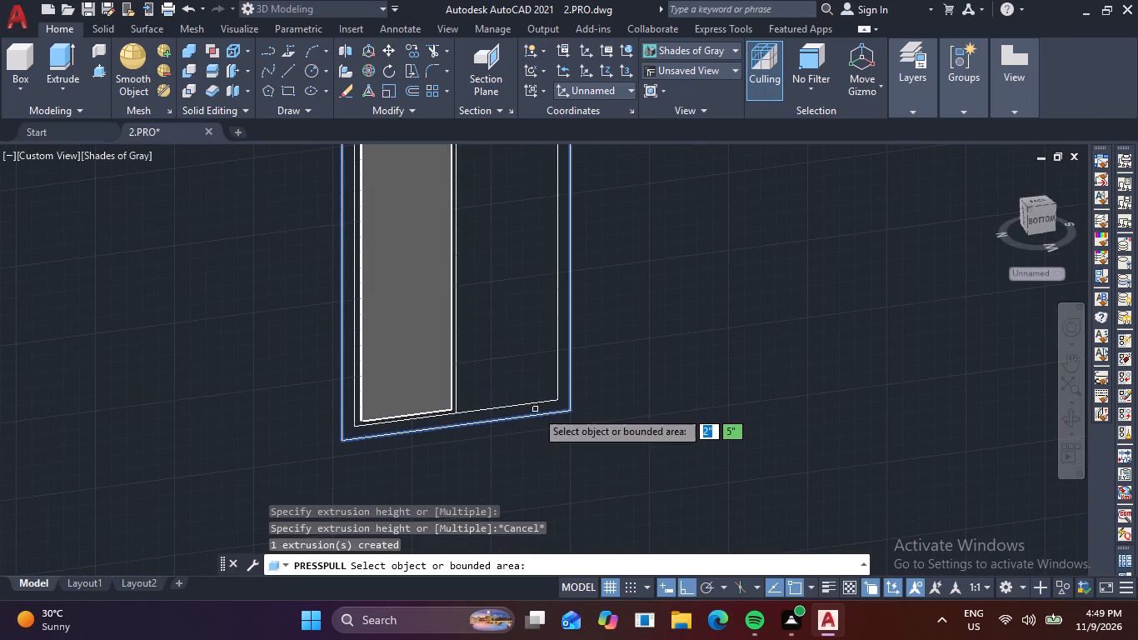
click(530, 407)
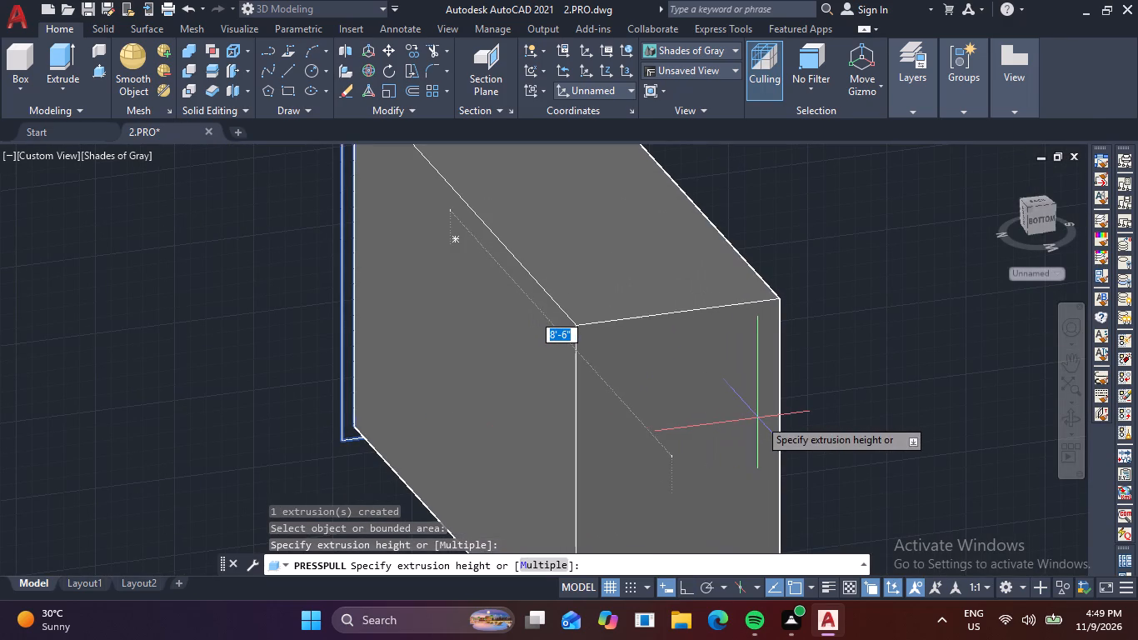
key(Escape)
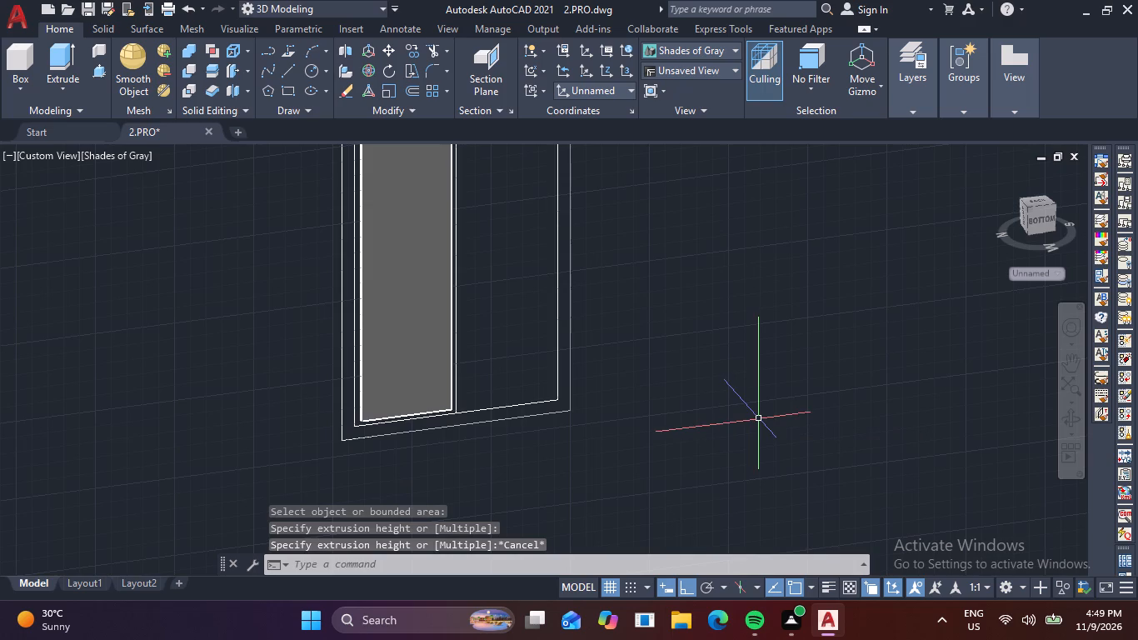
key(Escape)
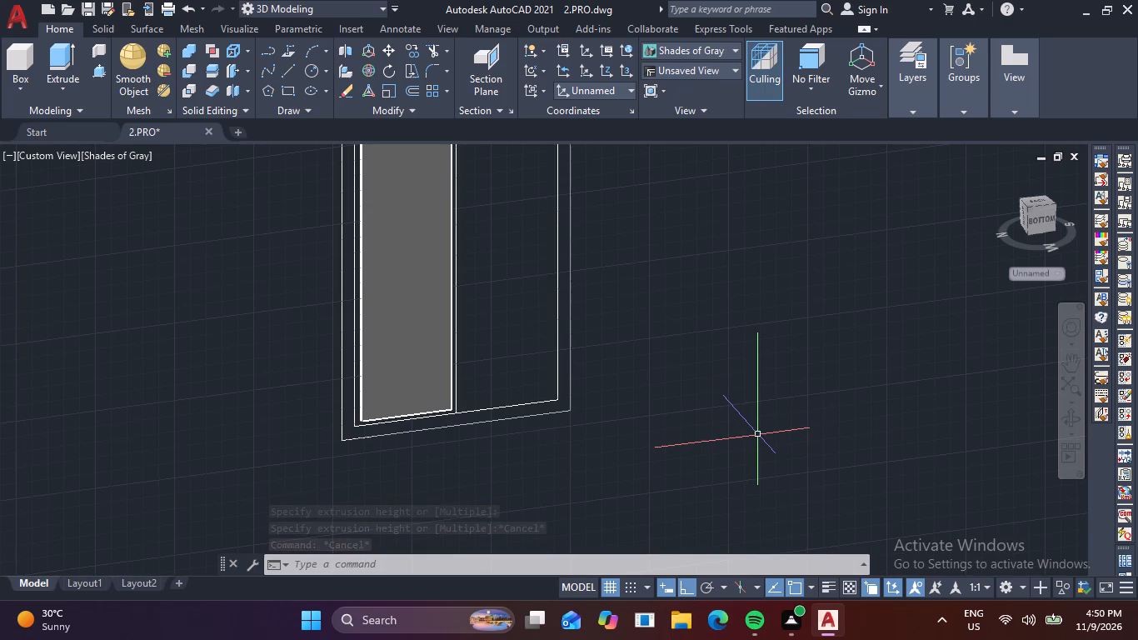
Press-pull the border between the window's outer and inner frame outlines by 2" to form the outer frame.
scroll(537, 381, down, 1)
middle_drag(537, 392, 497, 555)
scroll(462, 292, up, 2)
scroll(427, 390, up, 2)
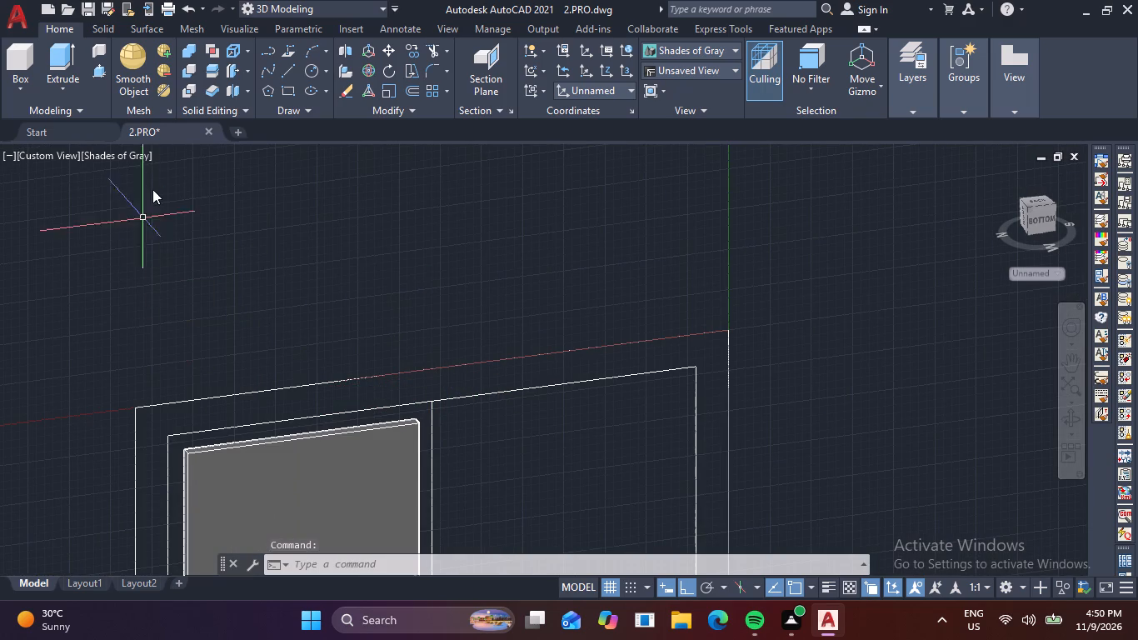
click(96, 72)
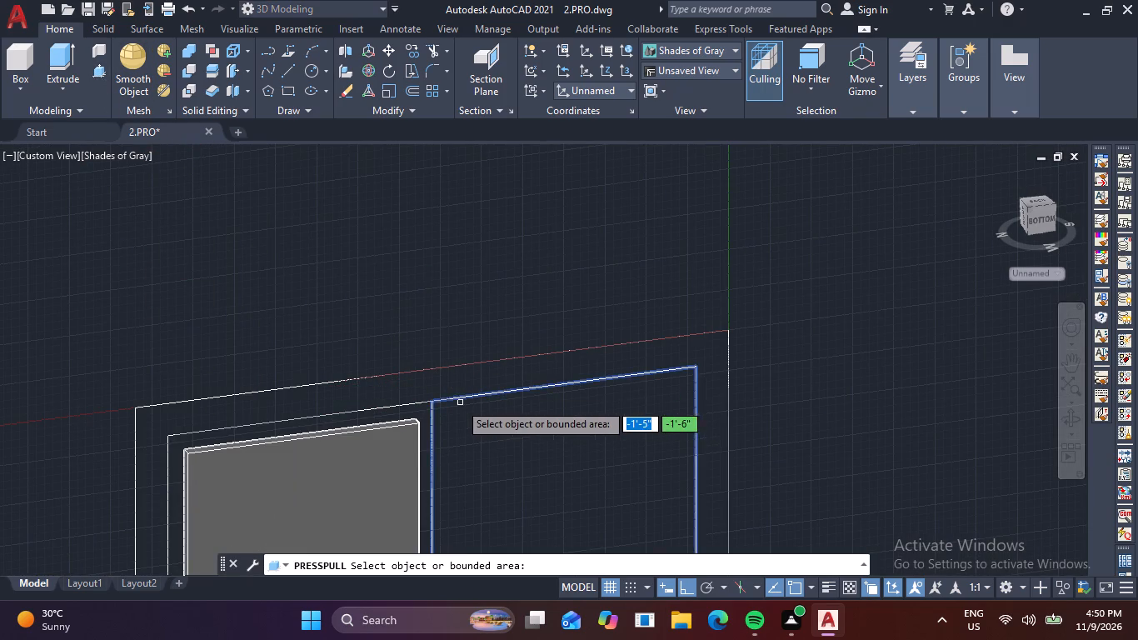
click(455, 389)
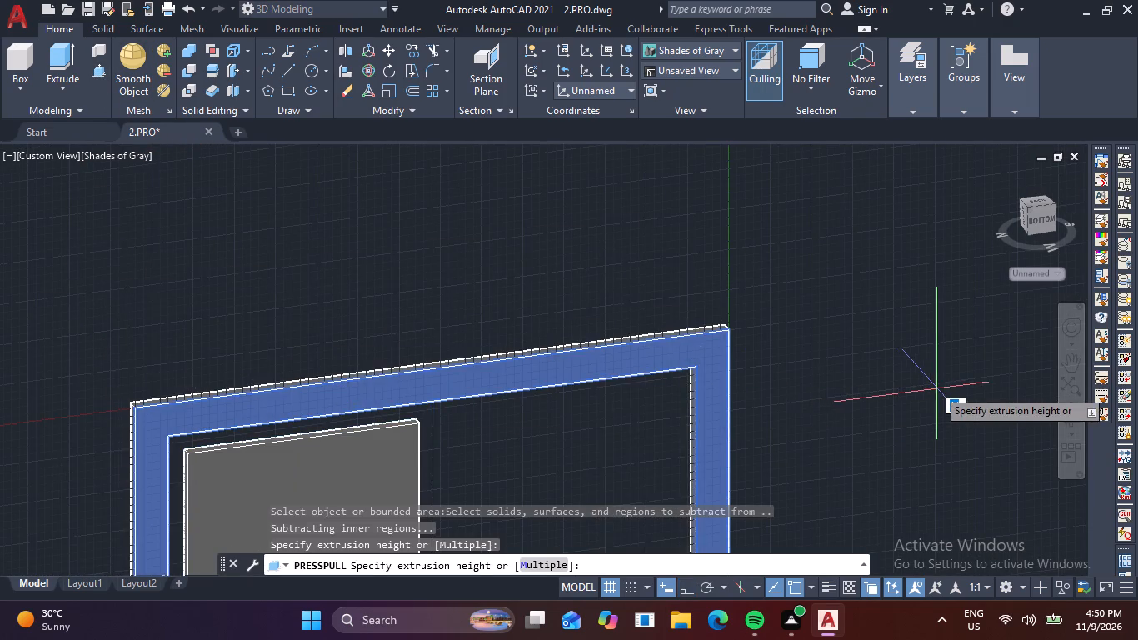
scroll(937, 389, down, 1)
middle_drag(923, 407, 683, 219)
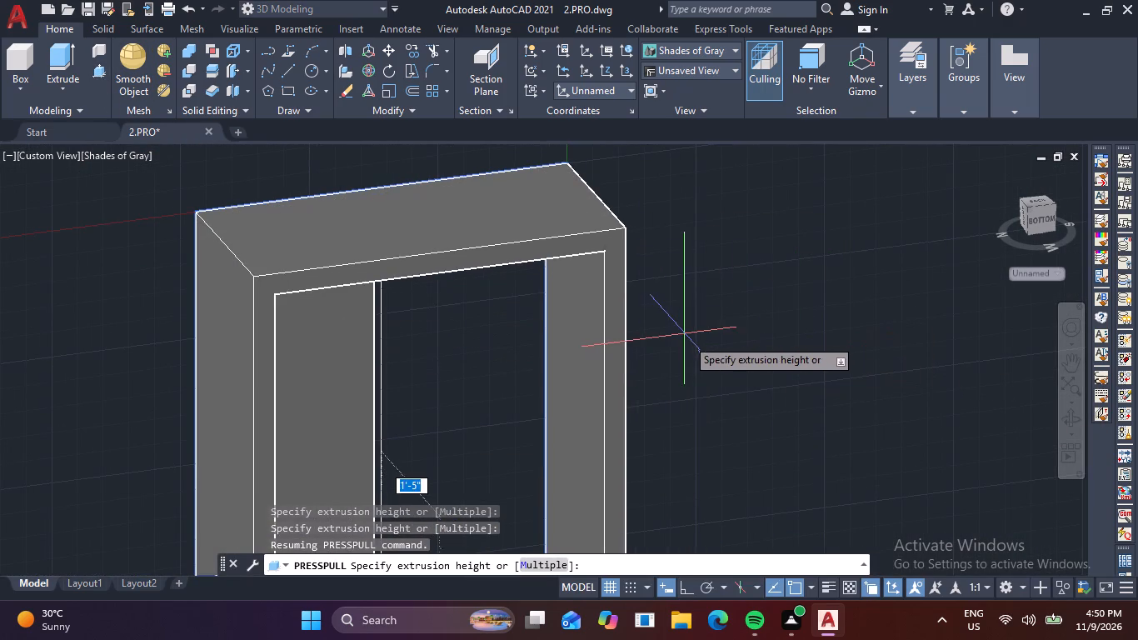
key(2)
key(space)
Press-pull the narrow border around the glass pane by 1" to form the sash frame.
scroll(371, 279, up, 2)
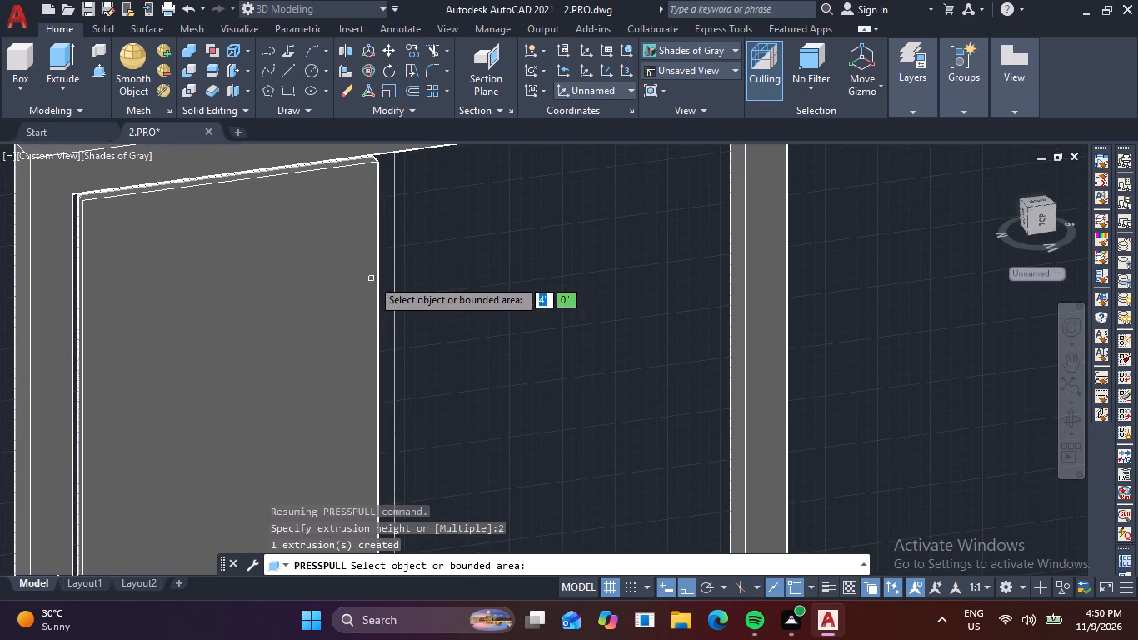
click(389, 262)
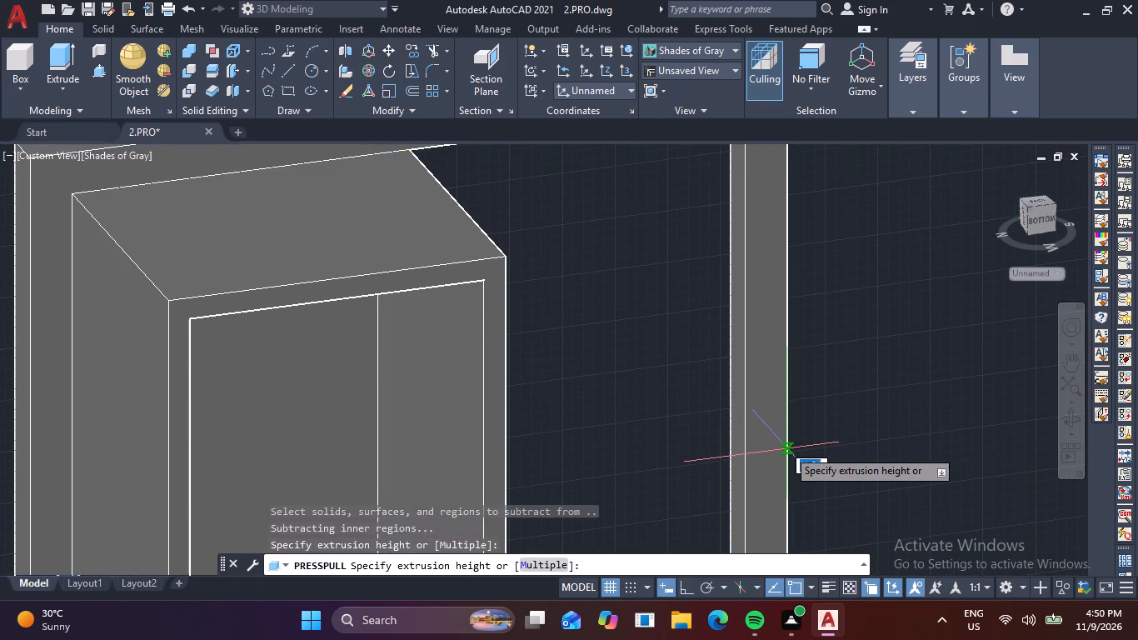
text(1)
key(space)
scroll(493, 430, down, 2)
middle_drag(493, 430, 521, 387)
key(Escape)
Move the glass pane slightly toward the sash frame's front face, using the pane's lower corner as base point.
shift+middle_drag(527, 422, 453, 462)
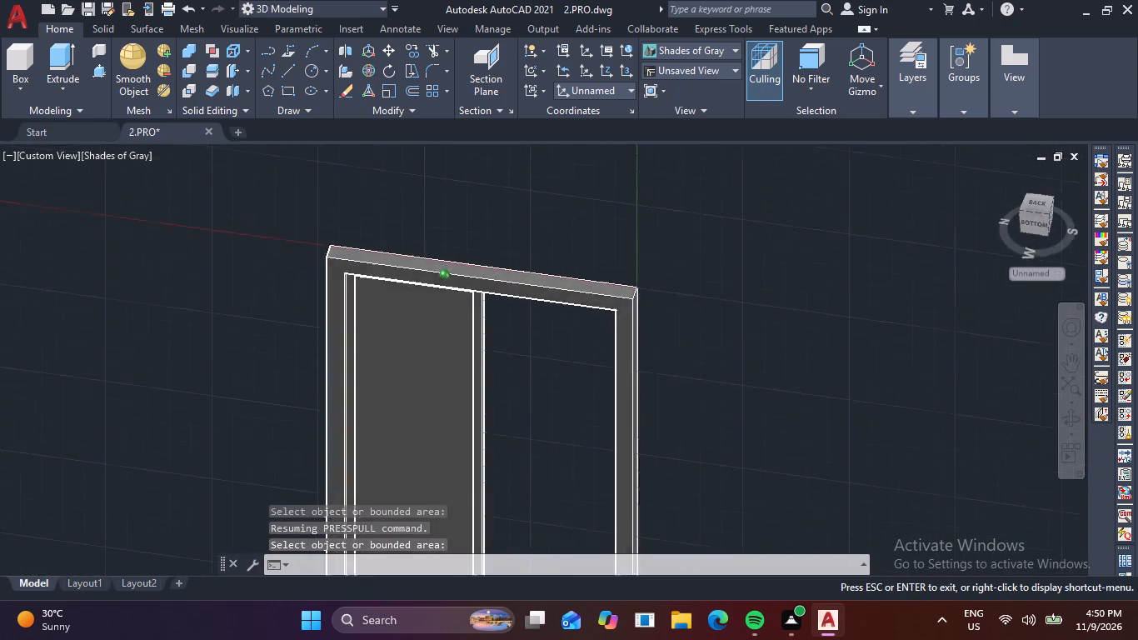
shift+middle_drag(453, 462, 427, 435)
middle_drag(485, 478, 460, 316)
scroll(373, 533, up, 2)
middle_drag(402, 505, 464, 291)
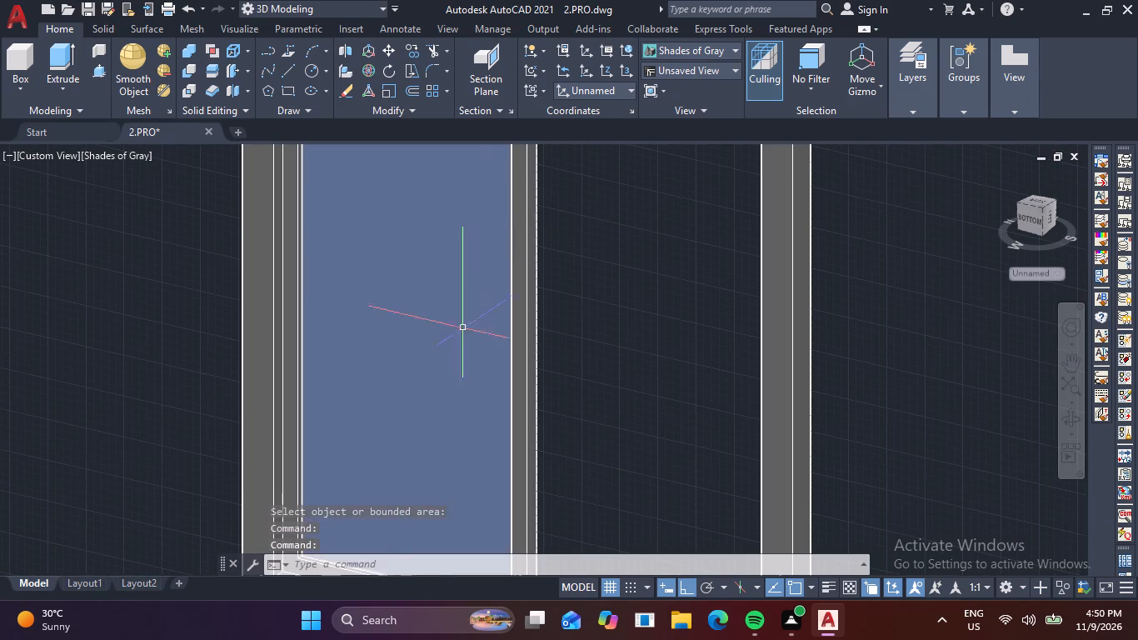
middle_drag(410, 424, 549, 137)
scroll(492, 280, up, 3)
click(487, 258)
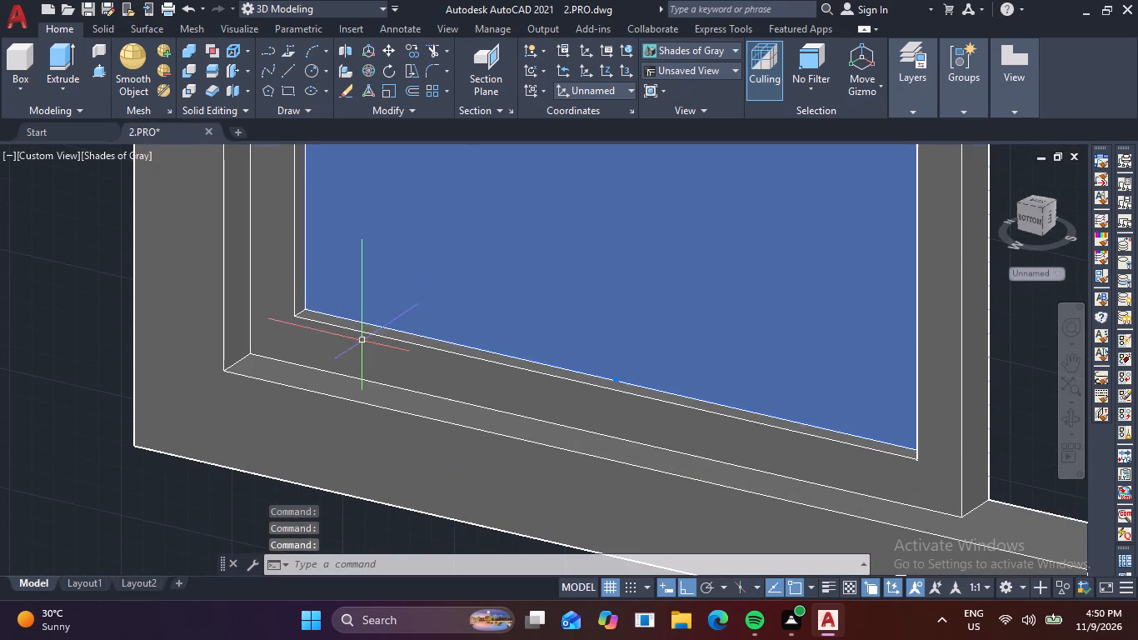
key(m)
key(space)
scroll(295, 339, up, 3)
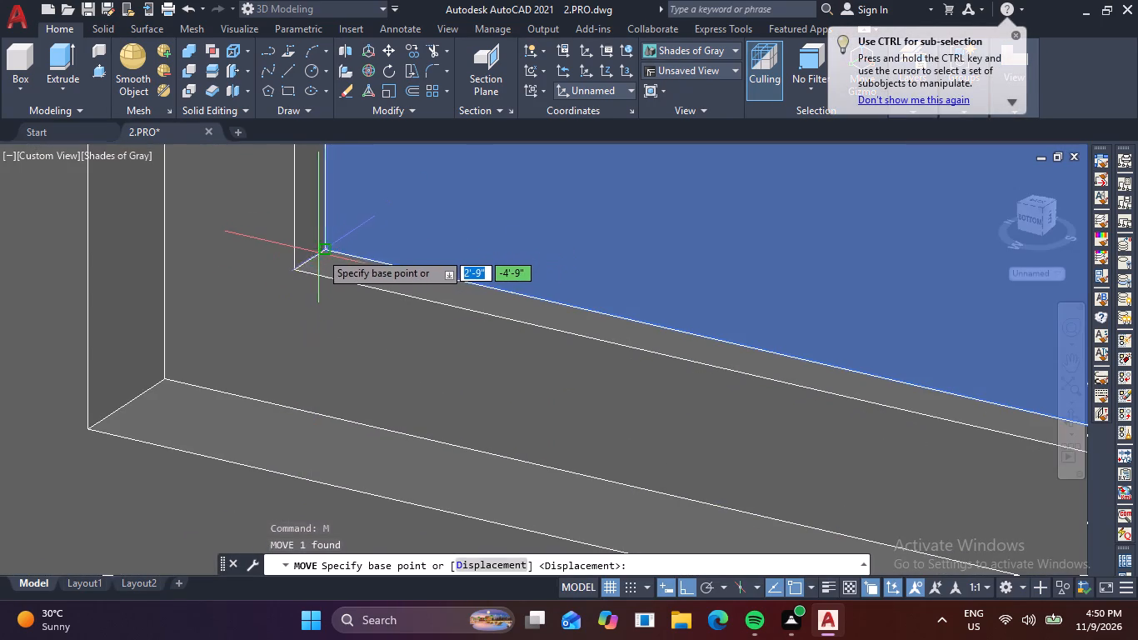
click(327, 248)
click(316, 260)
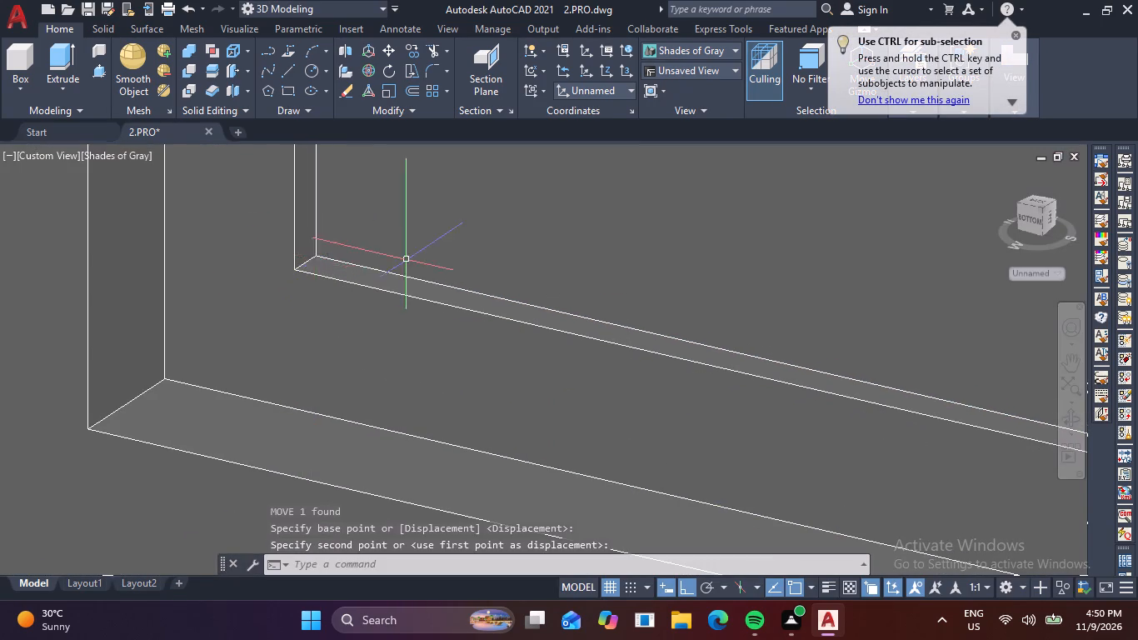
Move the sash frame and glass pane together about halfway toward the outer frame's front face, based on the sash's lower corner.
scroll(407, 260, down, 2)
click(641, 237)
click(417, 306)
key(m)
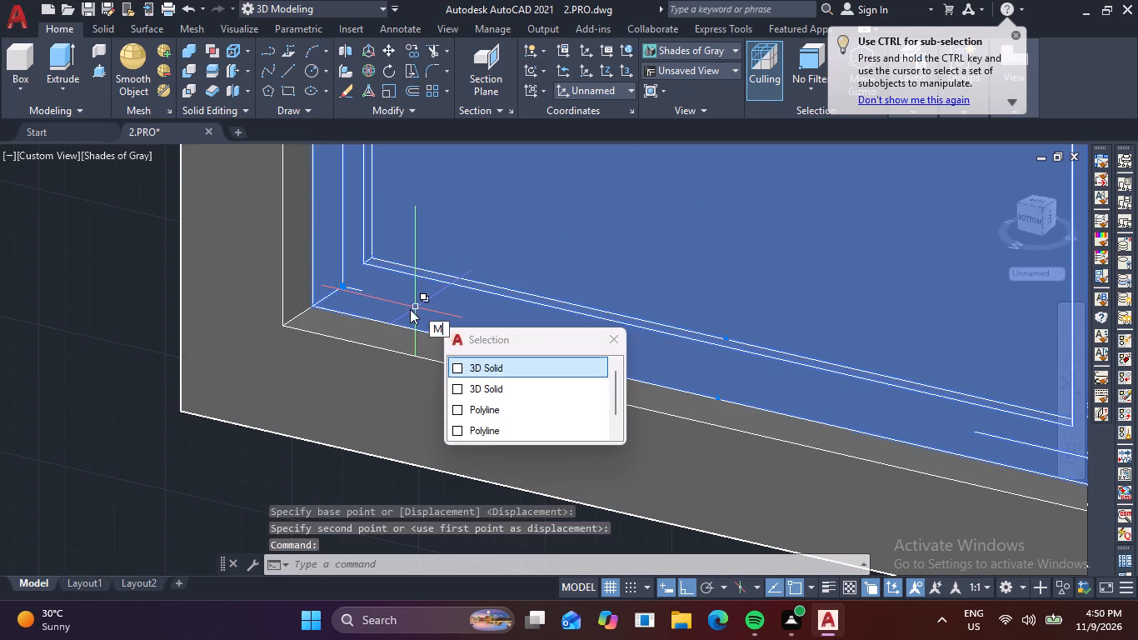
key(space)
scroll(322, 307, up, 2)
key(space)
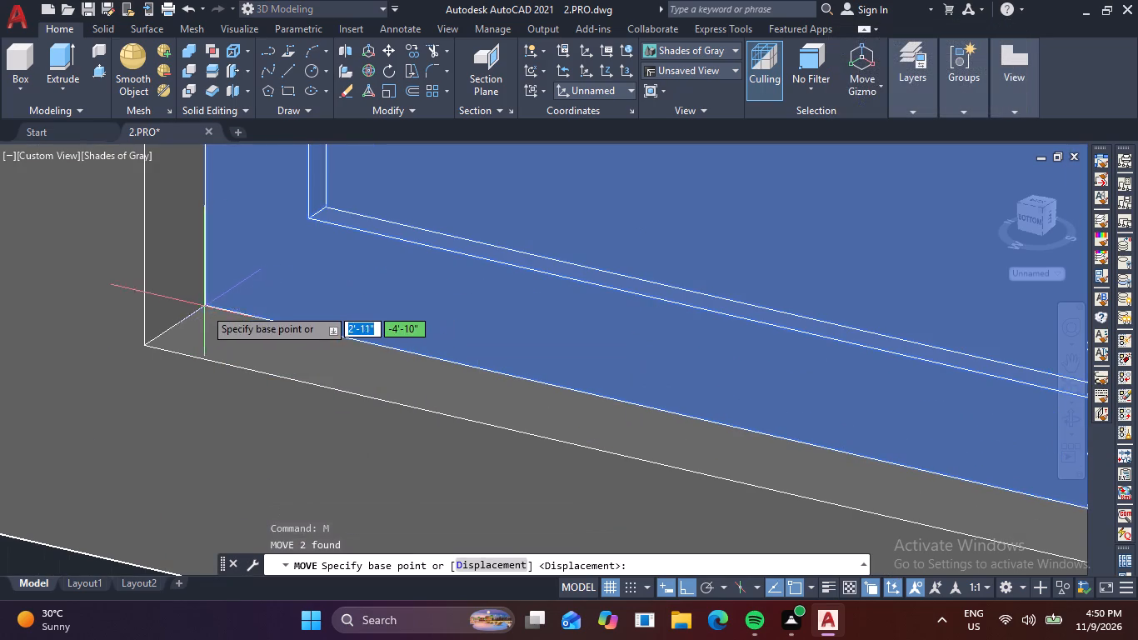
click(203, 308)
click(172, 328)
scroll(227, 305, down, 3)
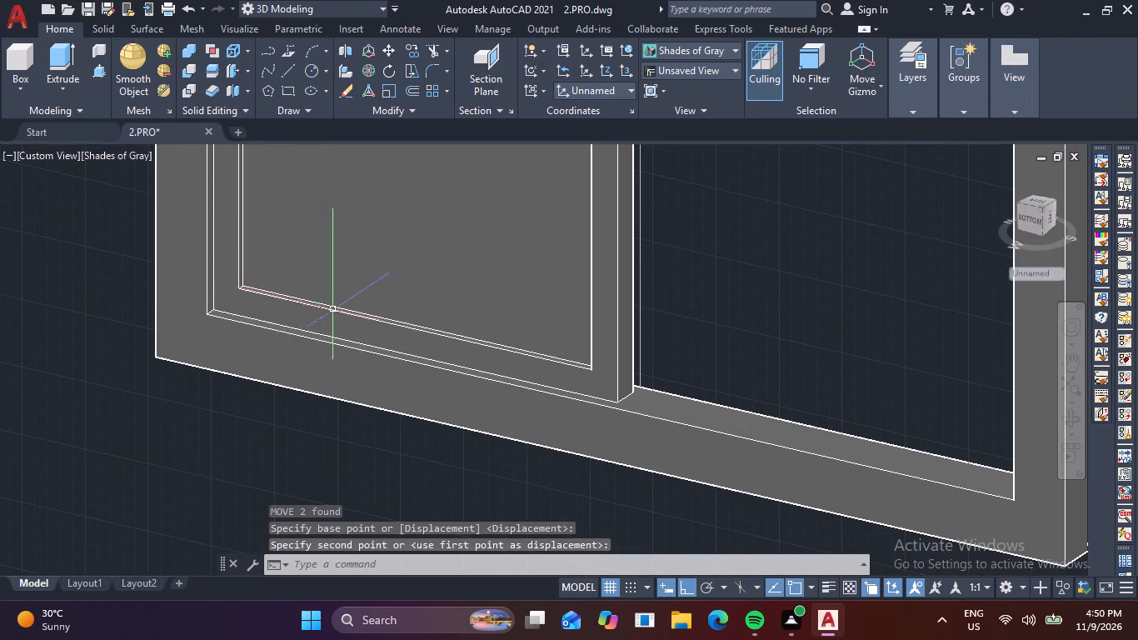
Copy the sash frame and glass pane about 1'-4" across the outer frame to form the second sash, using the sash's lower corner as base point.
drag(718, 222, 664, 222)
click(482, 226)
key(m)
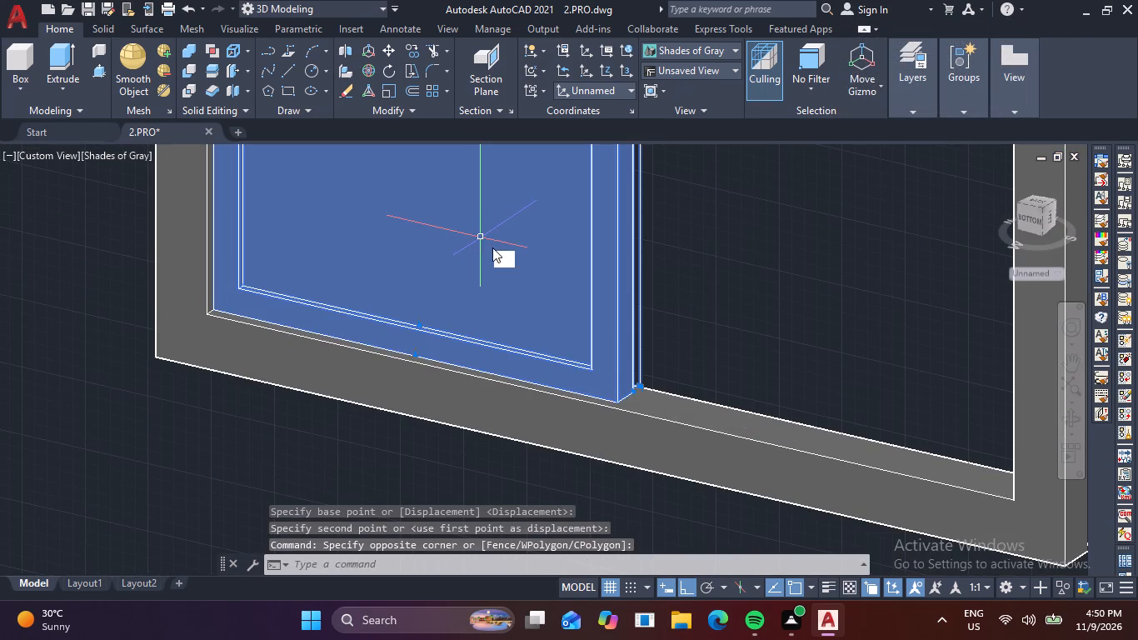
key(BackSpace)
text(CO)
key(space)
shift+middle_drag(225, 312, 236, 321)
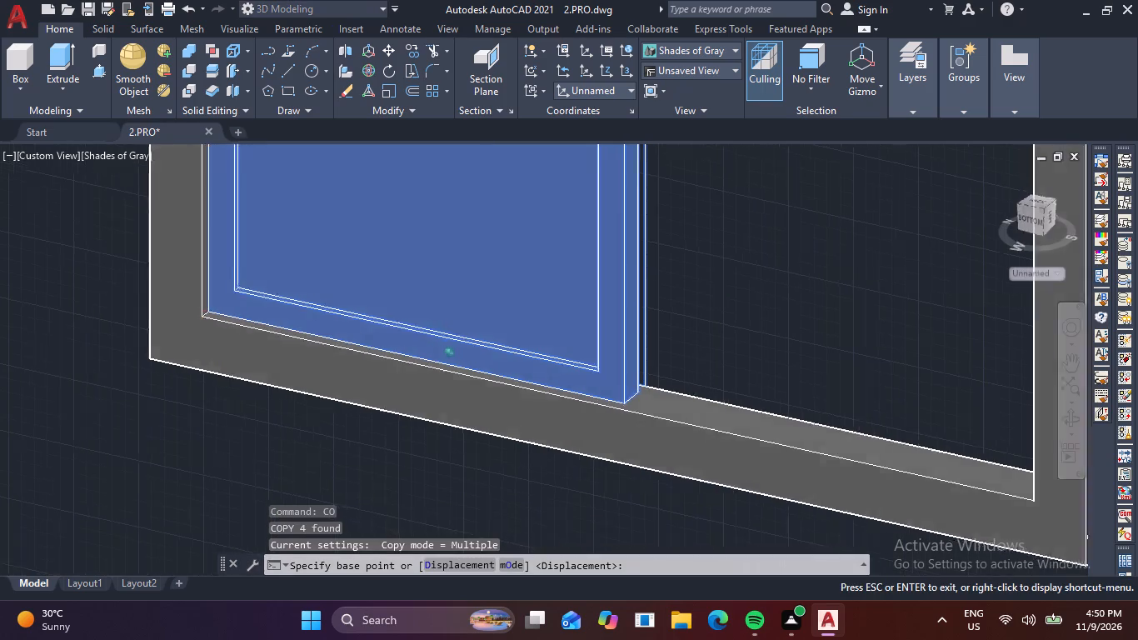
shift+middle_drag(236, 321, 359, 343)
scroll(367, 337, down, 1)
middle_drag(467, 293, 271, 423)
scroll(296, 443, up, 3)
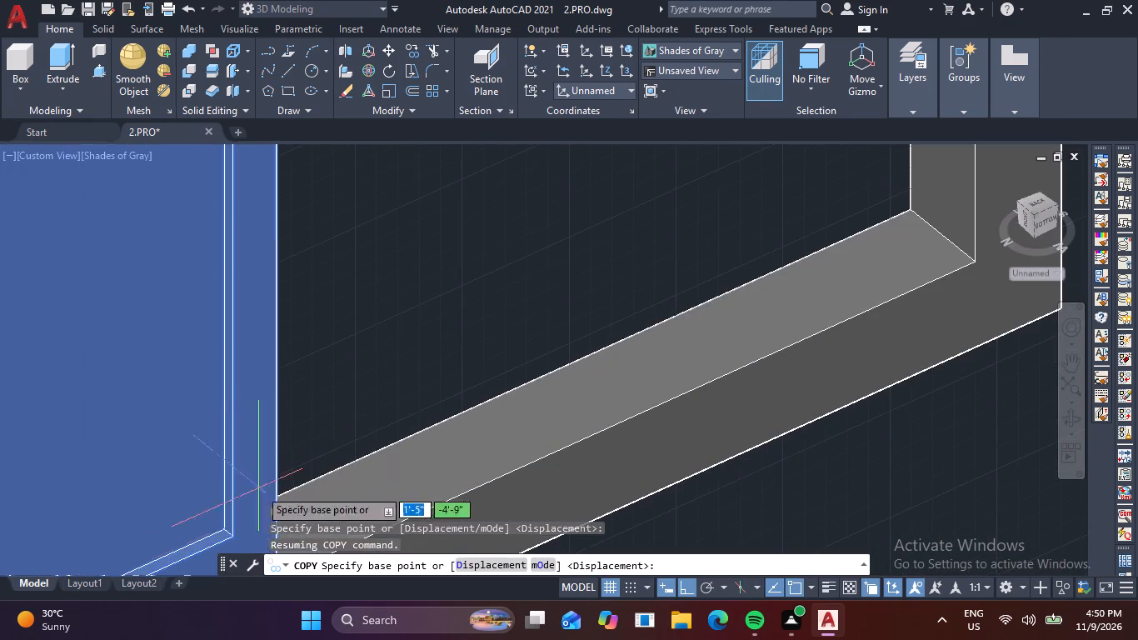
middle_drag(232, 523, 149, 316)
scroll(166, 345, up, 2)
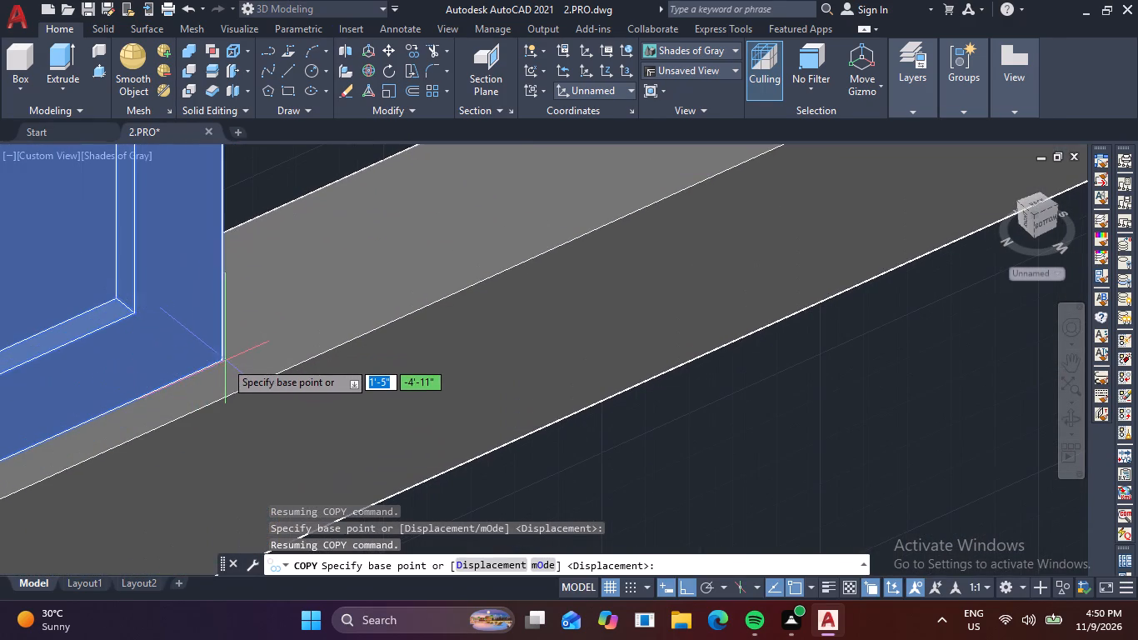
click(221, 361)
scroll(398, 276, down, 2)
middle_drag(387, 286, 33, 488)
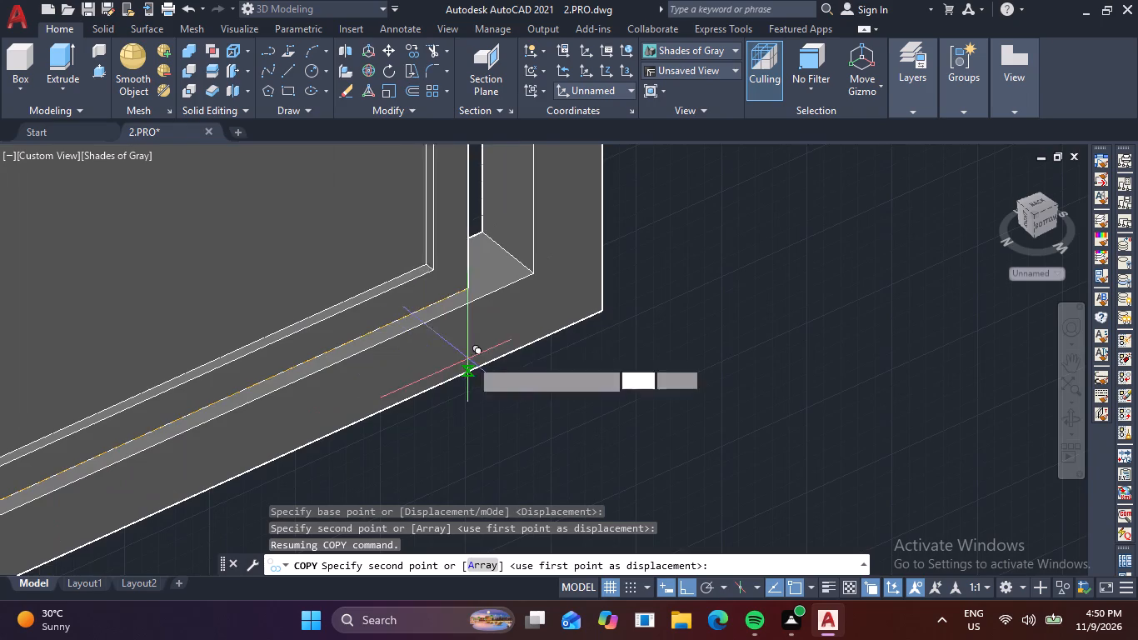
scroll(529, 314, up, 3)
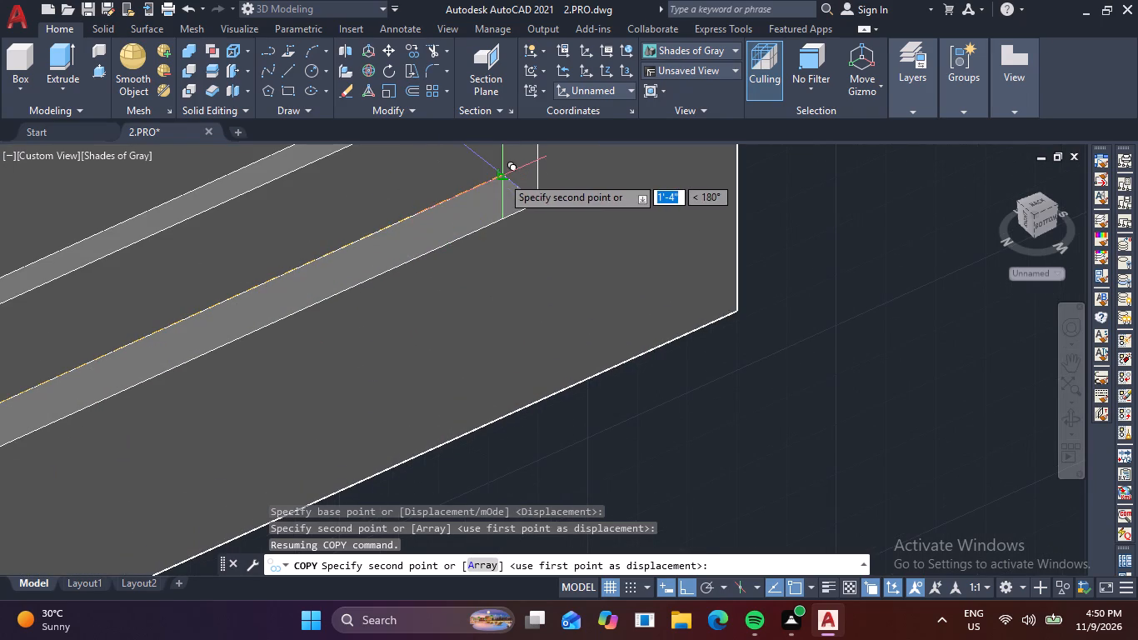
click(502, 176)
key(Escape)
Move the complete two-sash window into the narrower upper-floor opening, placing its bottom corner edge on the opening's matching lower corner edge.
scroll(355, 367, down, 4)
scroll(447, 377, down, 1)
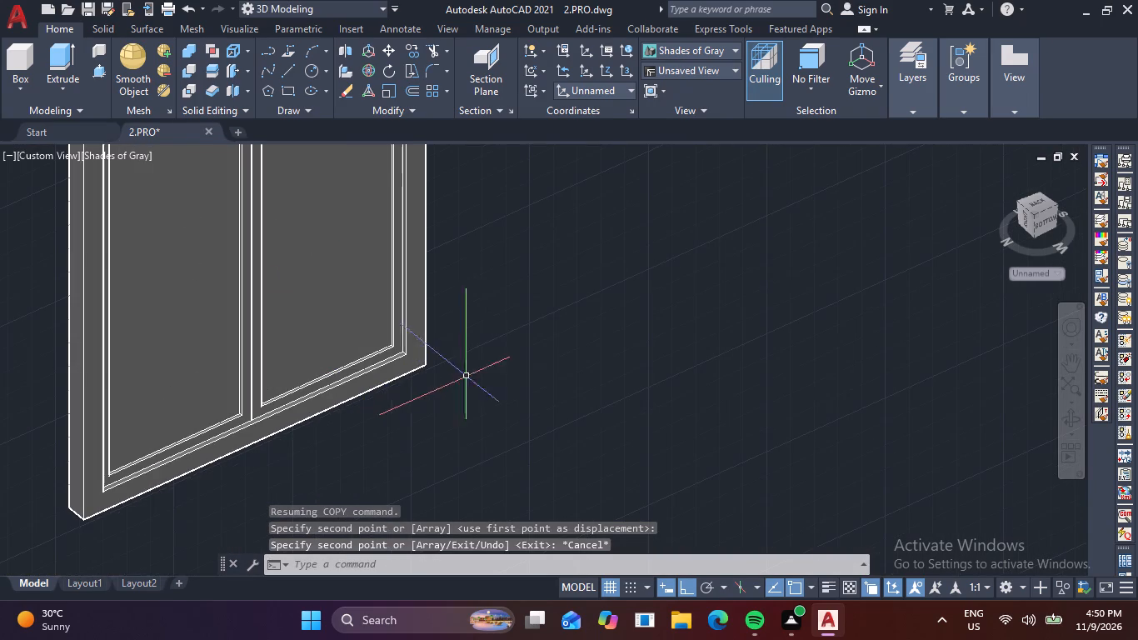
middle_drag(574, 352, 655, 398)
shift+middle_drag(674, 397, 655, 423)
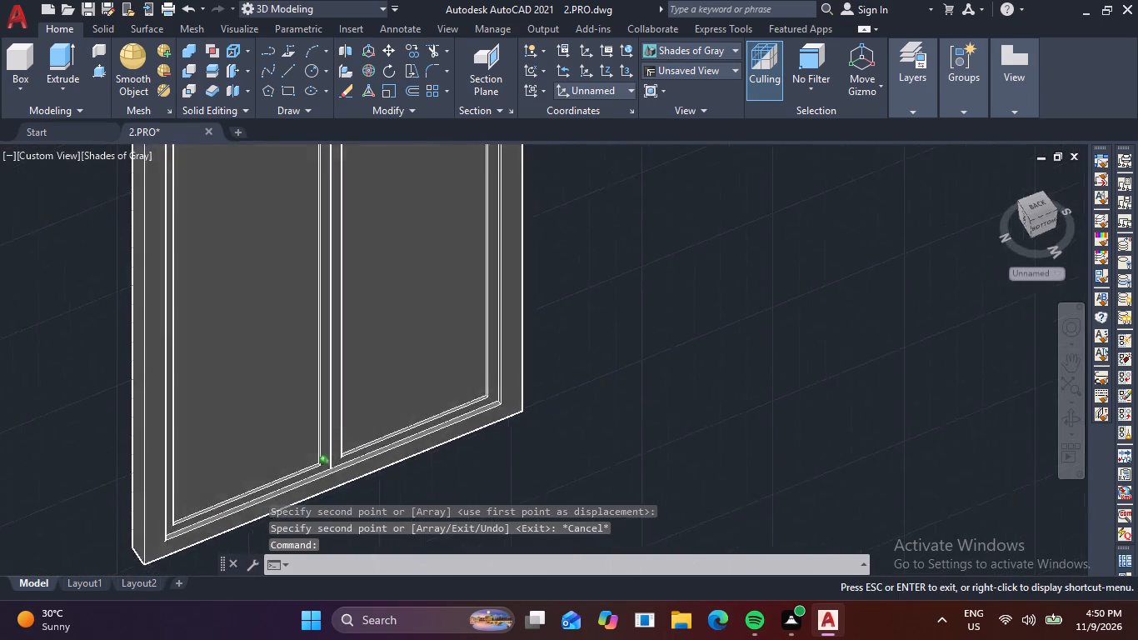
shift+middle_drag(655, 423, 545, 366)
scroll(545, 362, down, 2)
middle_drag(547, 397, 548, 497)
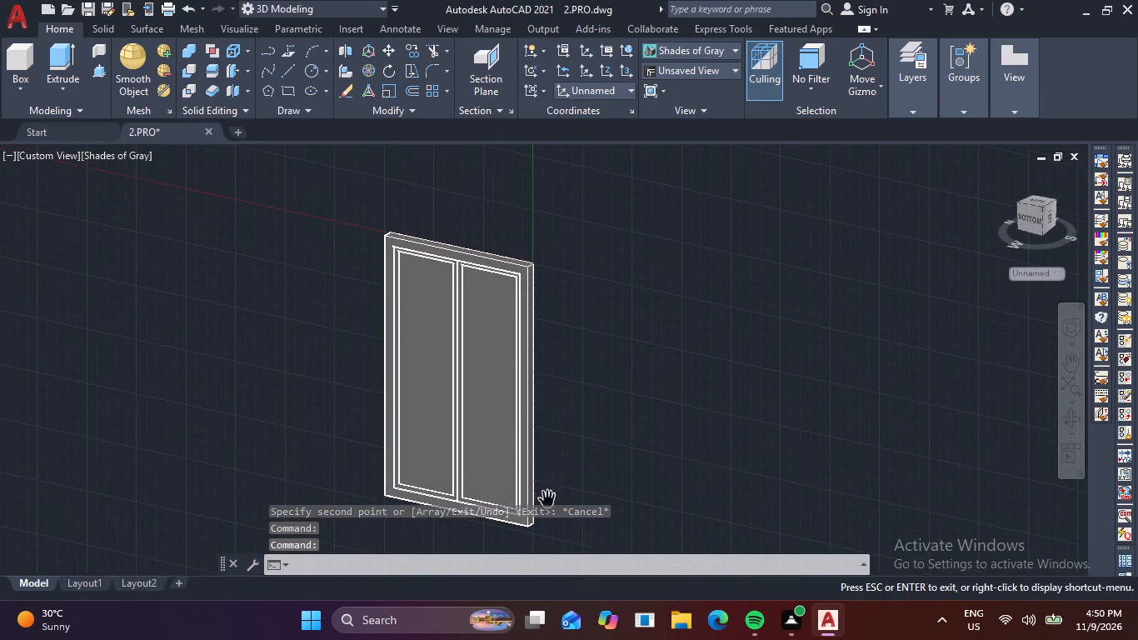
shift+middle_drag(485, 399, 521, 407)
drag(293, 210, 313, 212)
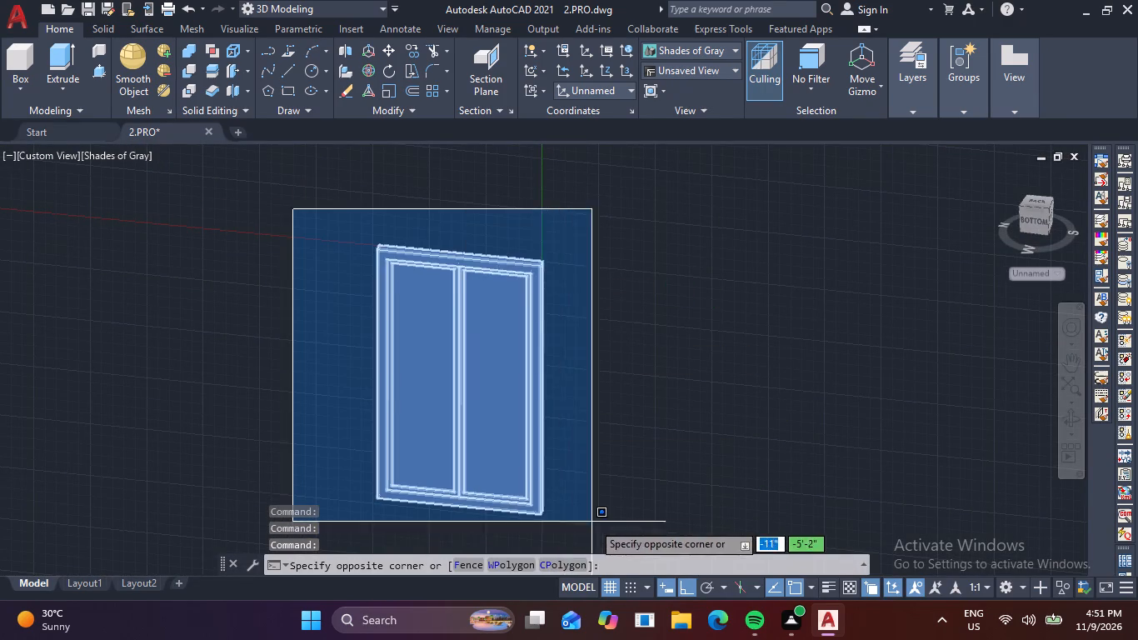
click(592, 522)
key(m)
key(space)
scroll(554, 312, up, 1)
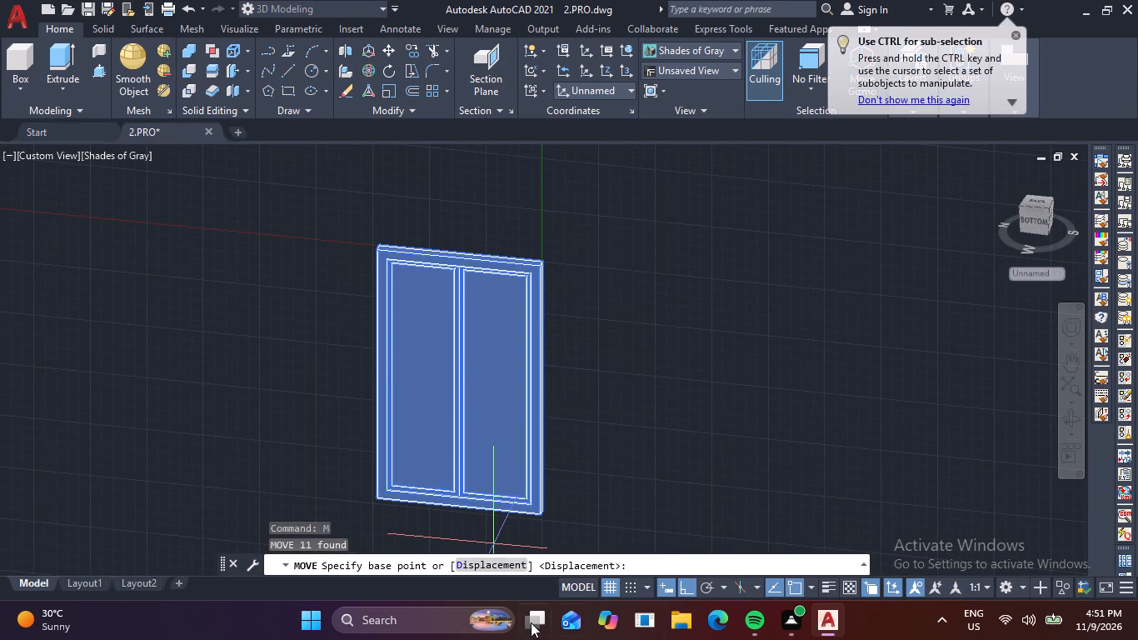
shift+middle_drag(618, 568, 603, 567)
shift+middle_drag(623, 503, 589, 509)
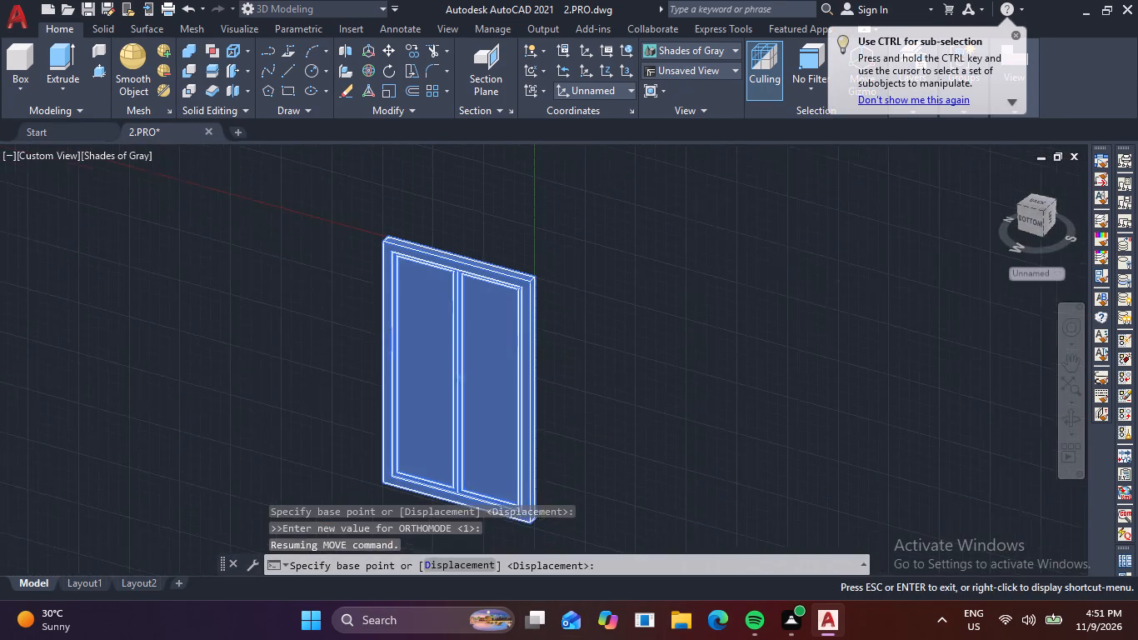
shift+middle_drag(589, 509, 587, 509)
middle_drag(568, 503, 545, 423)
scroll(517, 487, up, 3)
scroll(502, 363, up, 2)
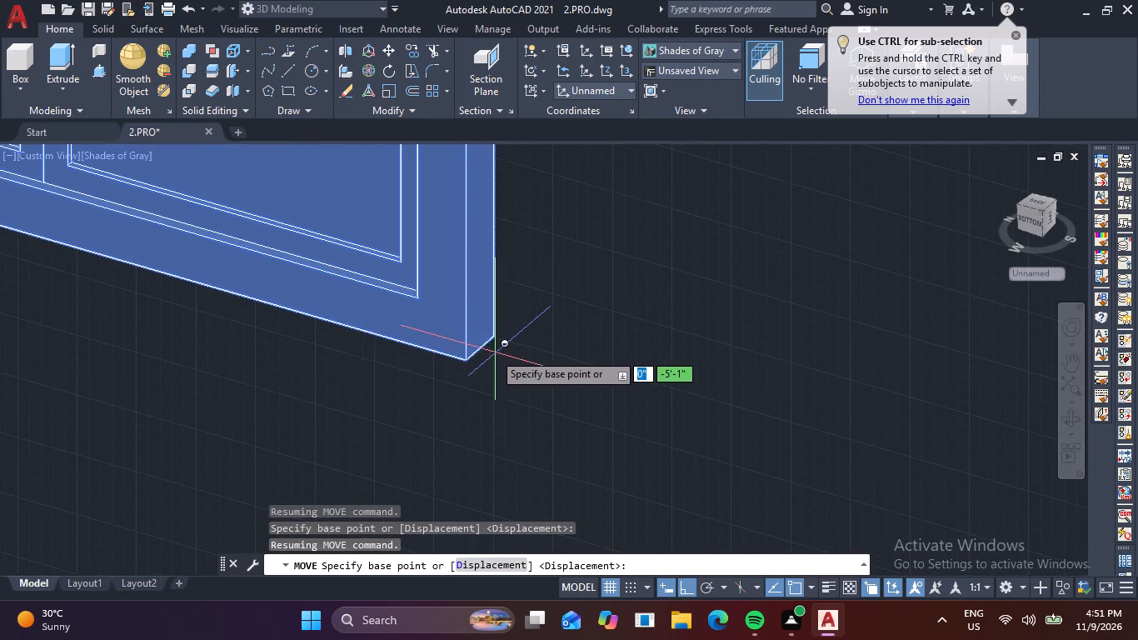
click(482, 351)
scroll(572, 281, down, 3)
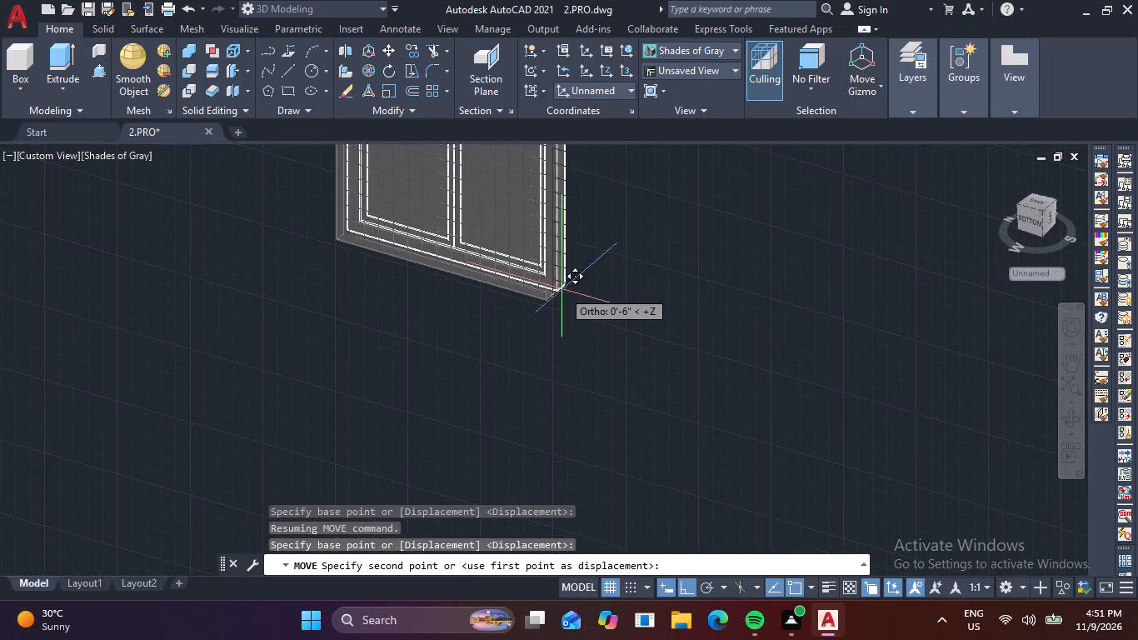
middle_drag(550, 318, 347, 596)
scroll(347, 595, down, 4)
scroll(507, 414, down, 1)
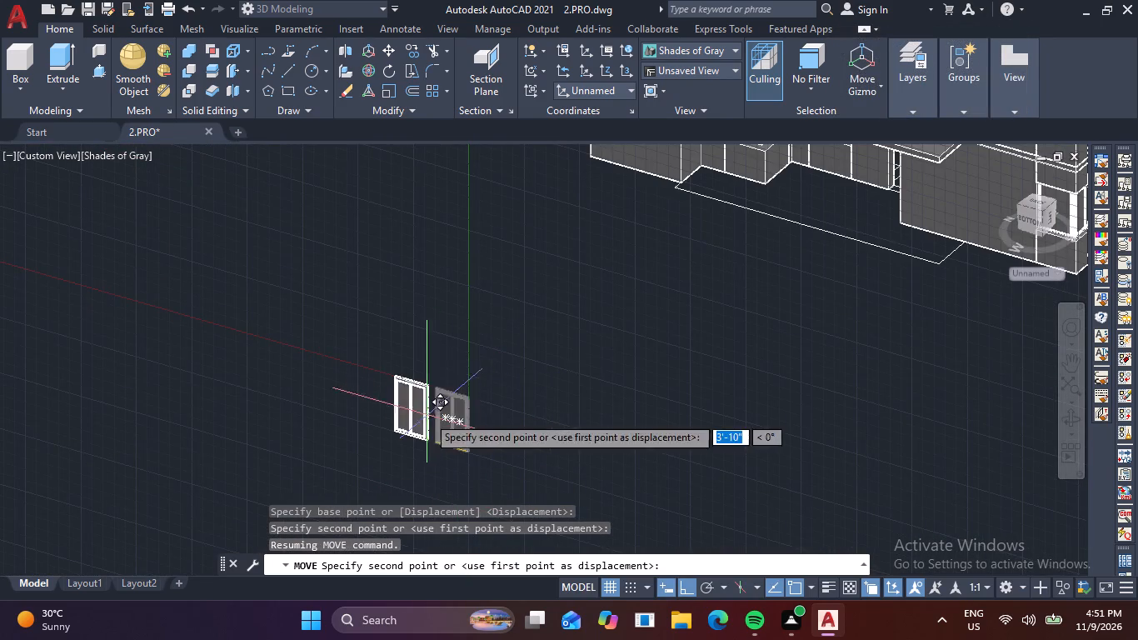
shift+middle_drag(427, 416, 497, 429)
shift+scroll(427, 416, down, 1)
shift+middle_drag(716, 448, 703, 412)
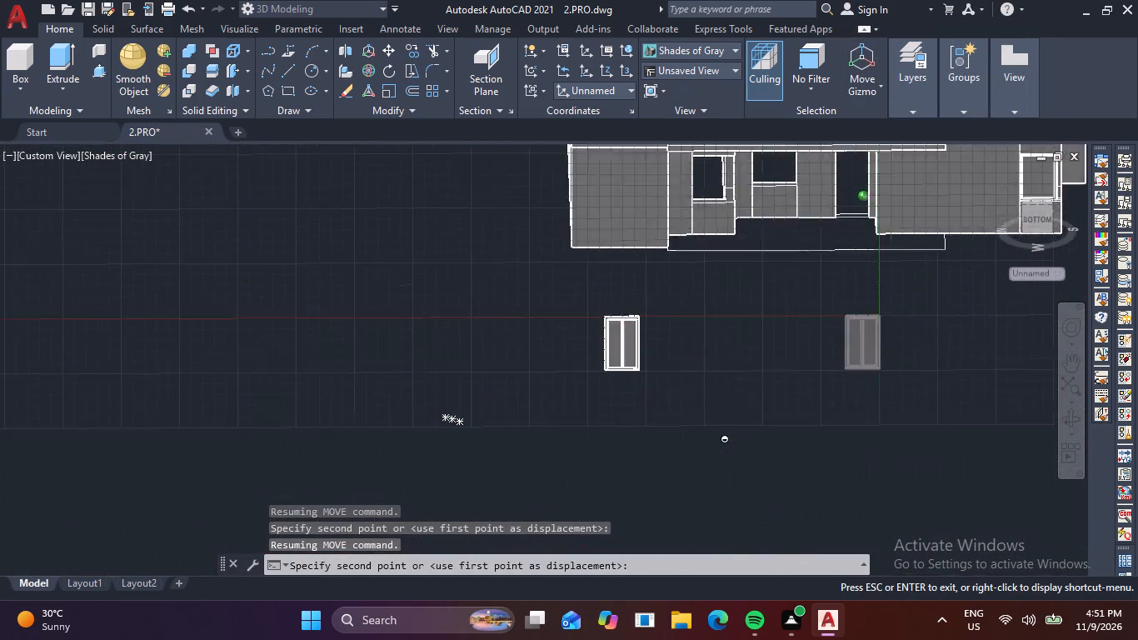
shift+middle_drag(703, 412, 701, 402)
middle_drag(702, 398, 582, 616)
scroll(731, 355, up, 1)
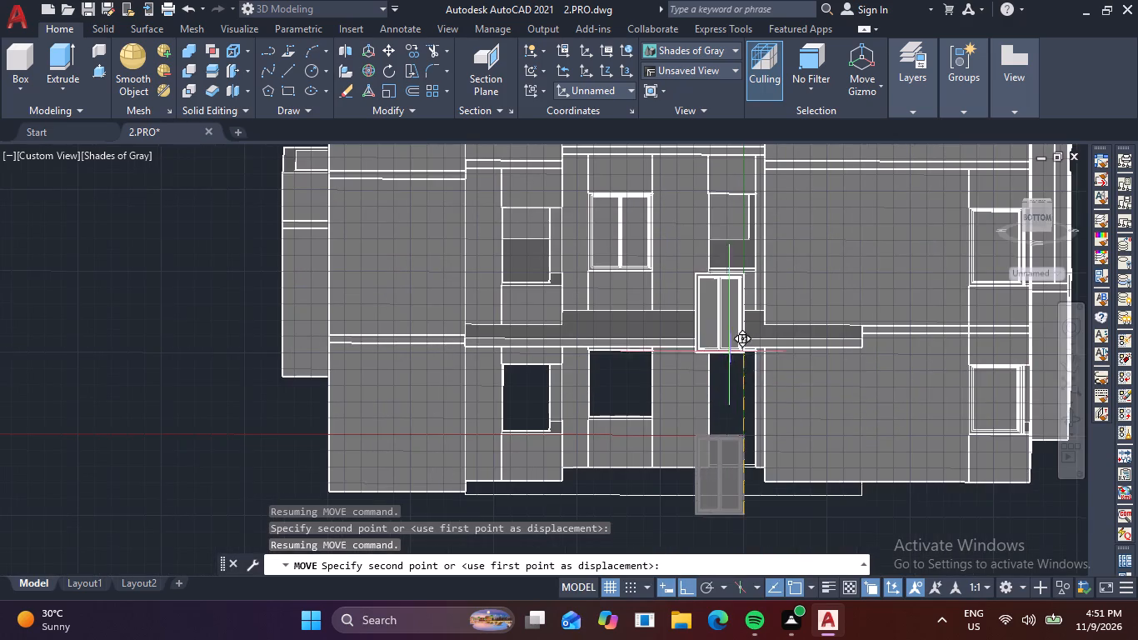
middle_drag(702, 368, 767, 428)
shift+middle_drag(569, 417, 609, 435)
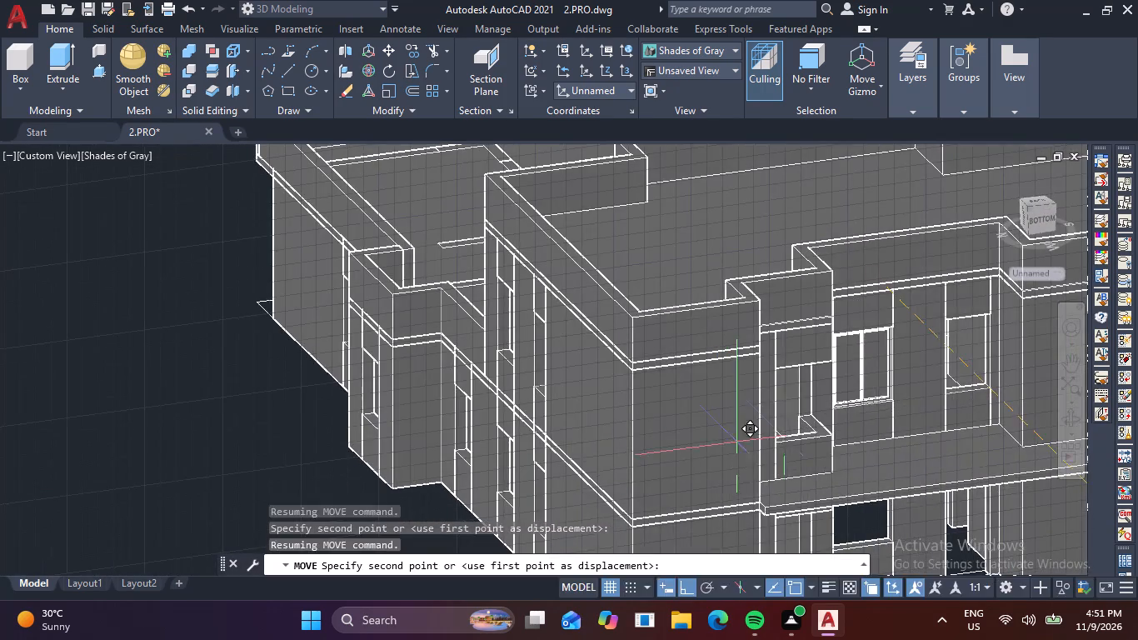
middle_drag(783, 438, 402, 525)
scroll(540, 478, up, 4)
middle_drag(757, 482, 521, 556)
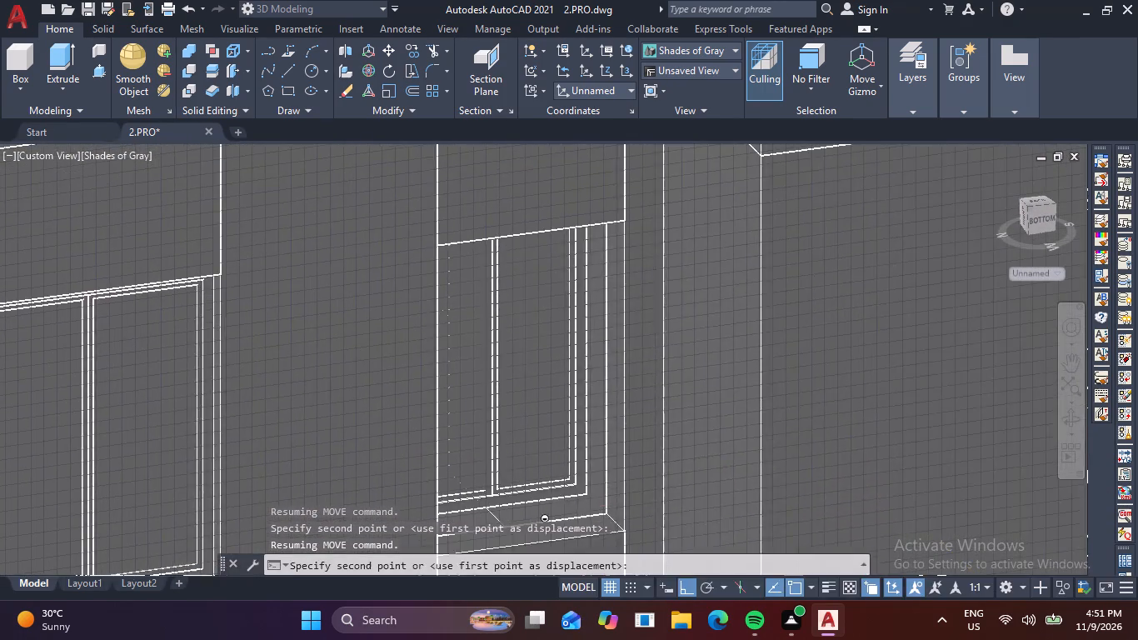
scroll(591, 502, up, 2)
middle_drag(602, 497, 547, 400)
scroll(591, 453, up, 3)
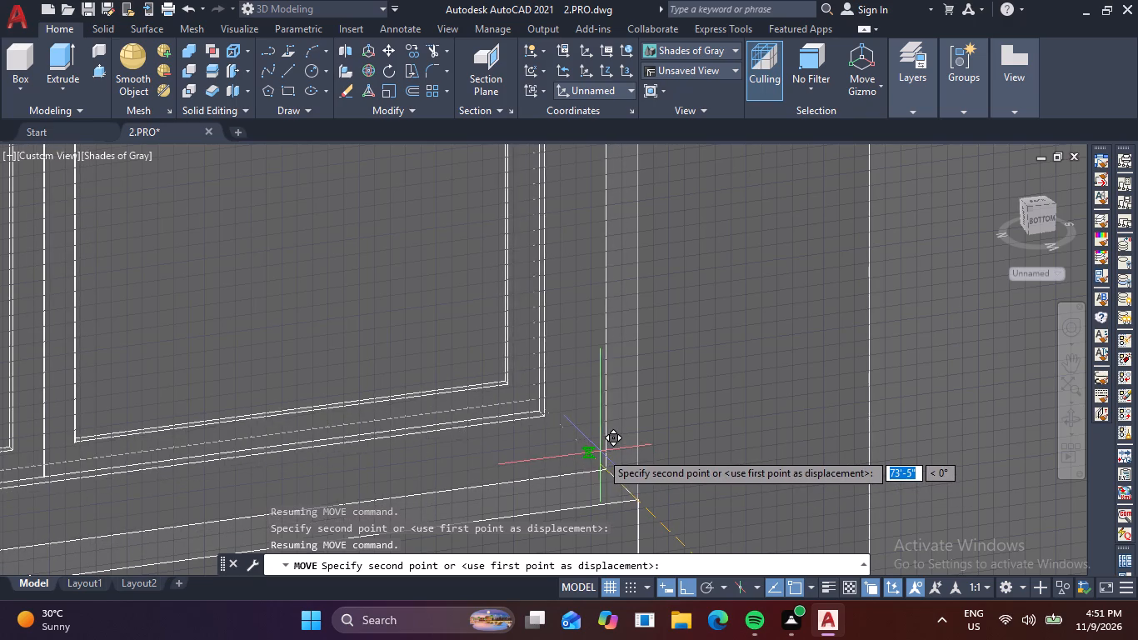
click(590, 452)
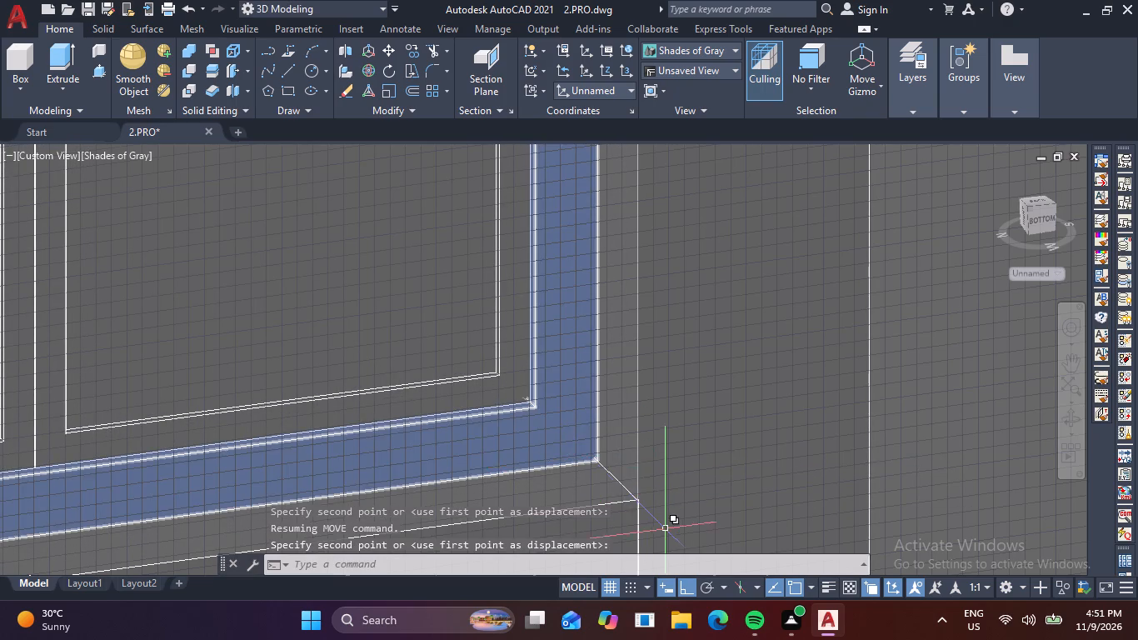
key(Escape)
scroll(672, 511, down, 5)
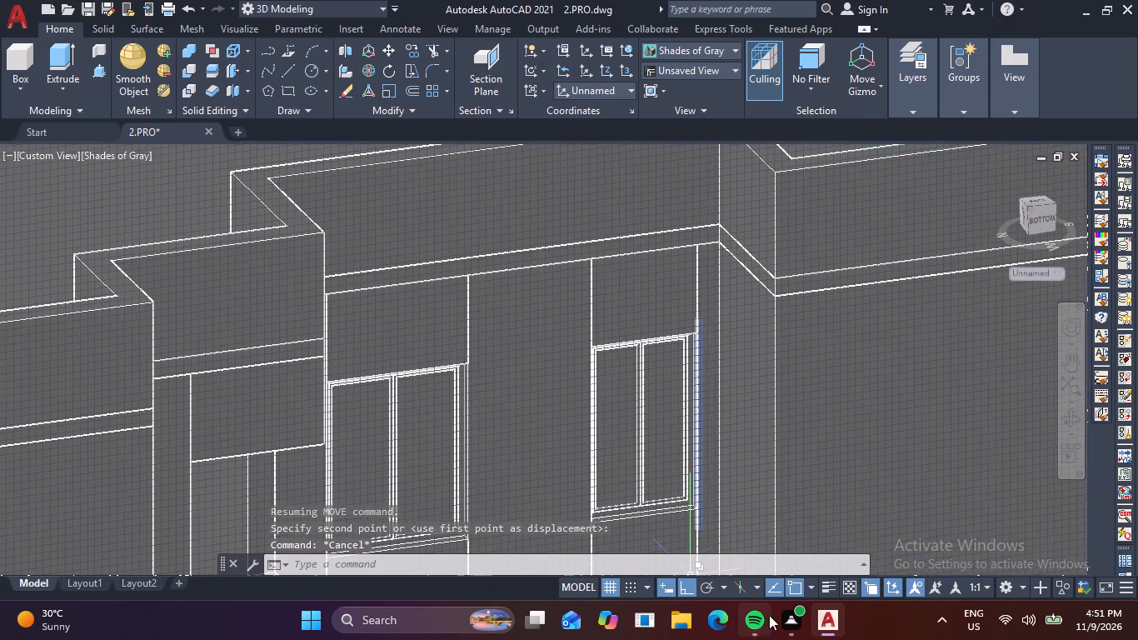
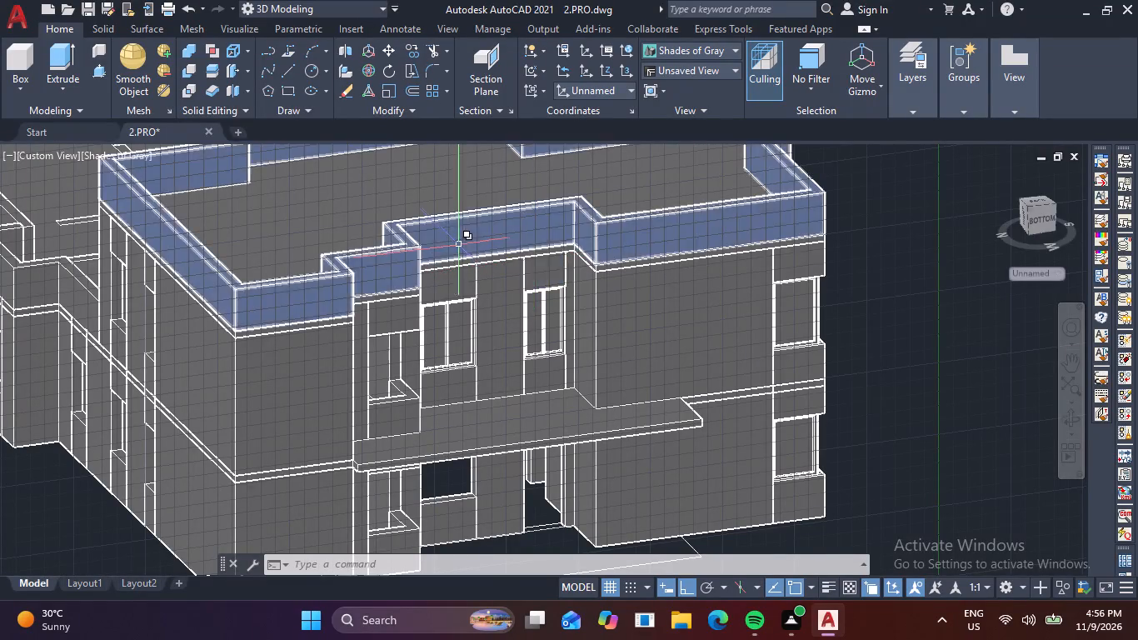
Draw two lines from the upper-floor corner opening's inner sill corner, one to the sill's side edge and one to its front edge.
scroll(465, 251, down, 1)
middle_drag(452, 335, 432, 297)
scroll(397, 293, up, 4)
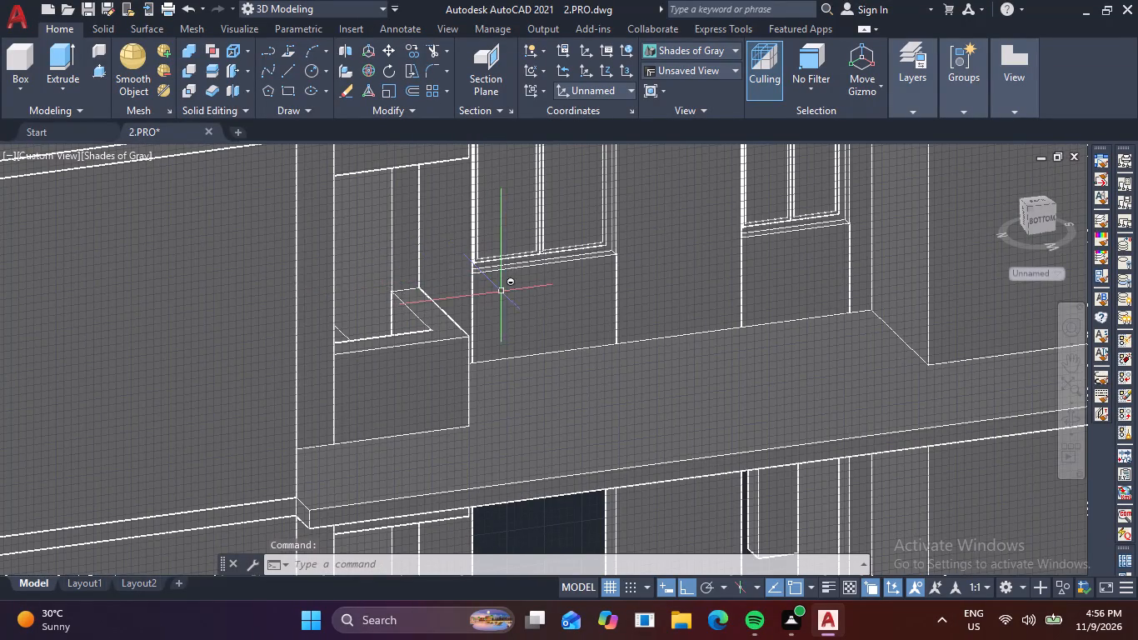
scroll(517, 336, down, 1)
middle_drag(422, 385, 370, 421)
scroll(579, 339, down, 1)
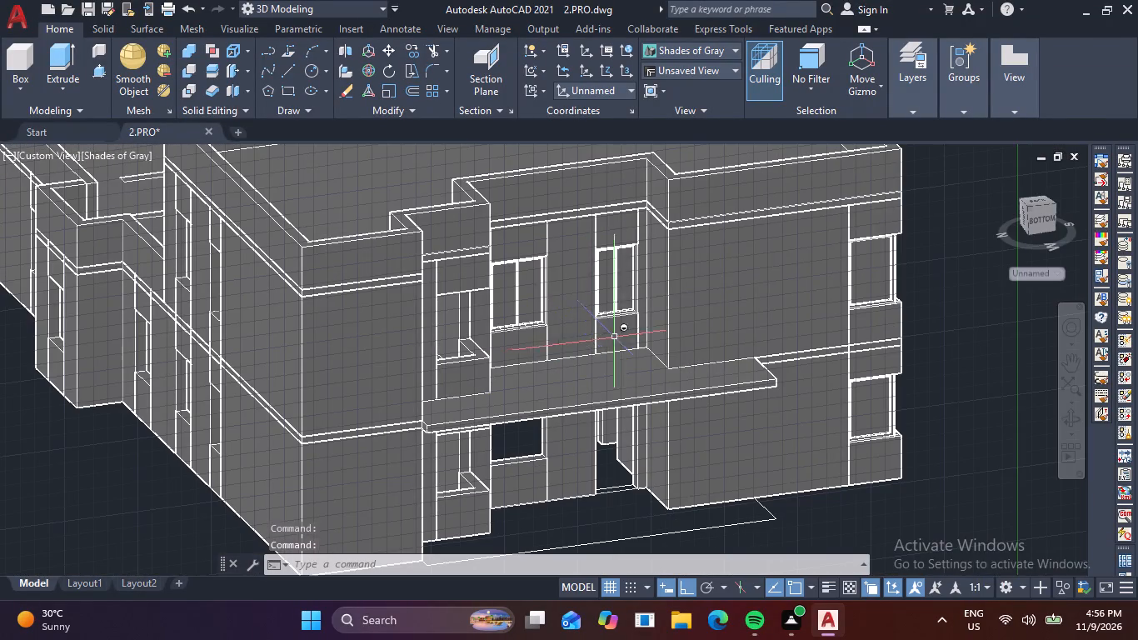
scroll(565, 366, up, 2)
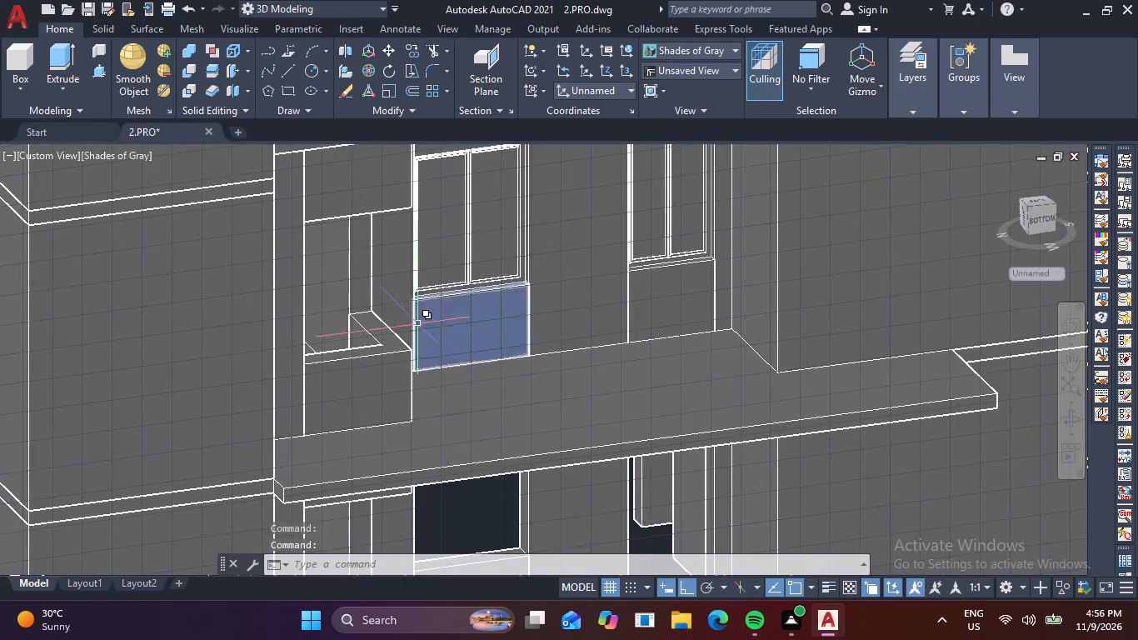
scroll(418, 324, up, 3)
key(l)
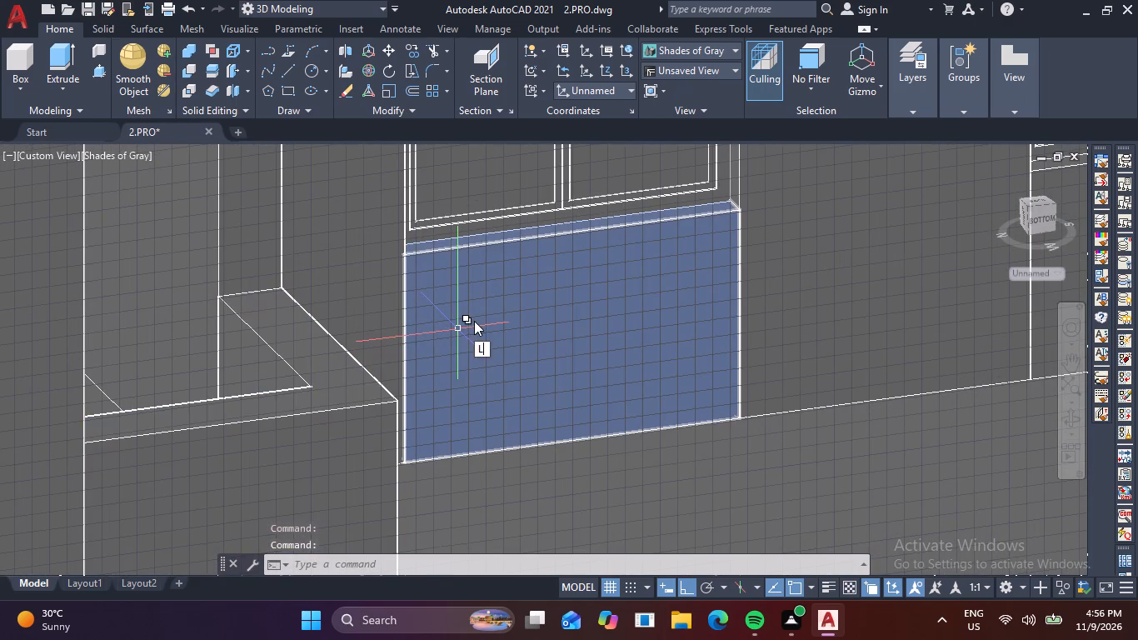
key(space)
scroll(303, 414, up, 2)
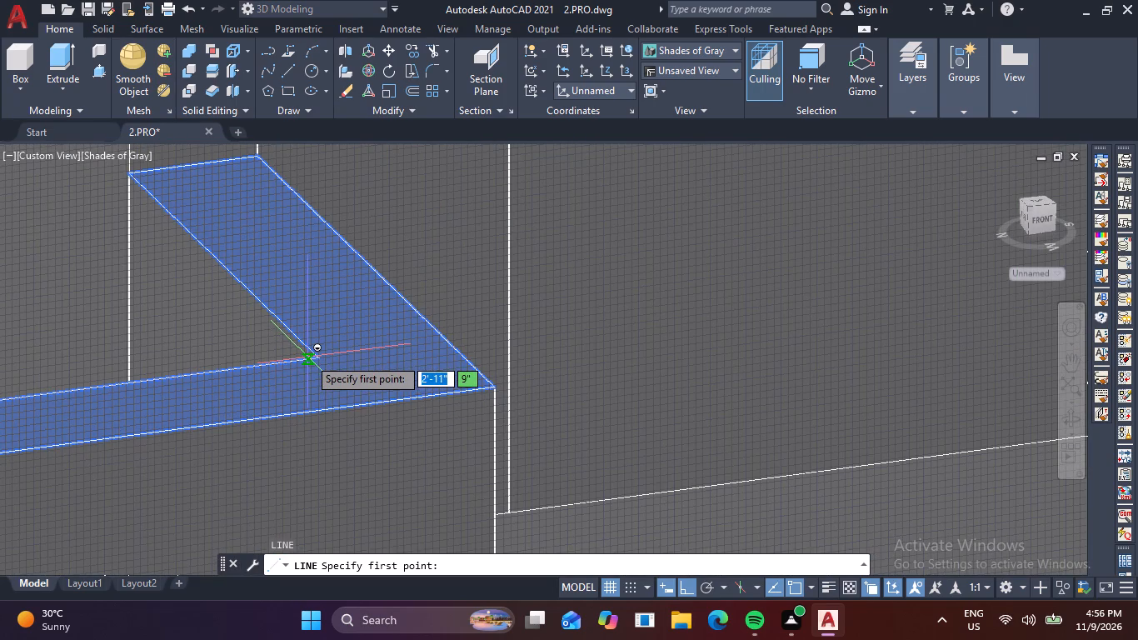
click(312, 356)
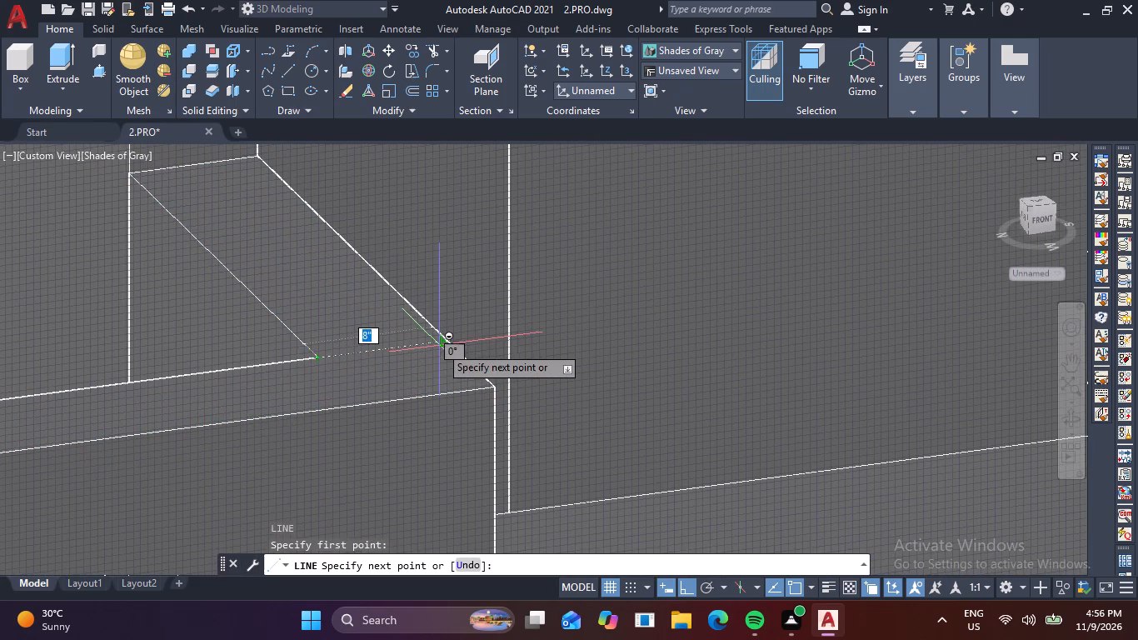
click(449, 342)
key(space)
key(space)
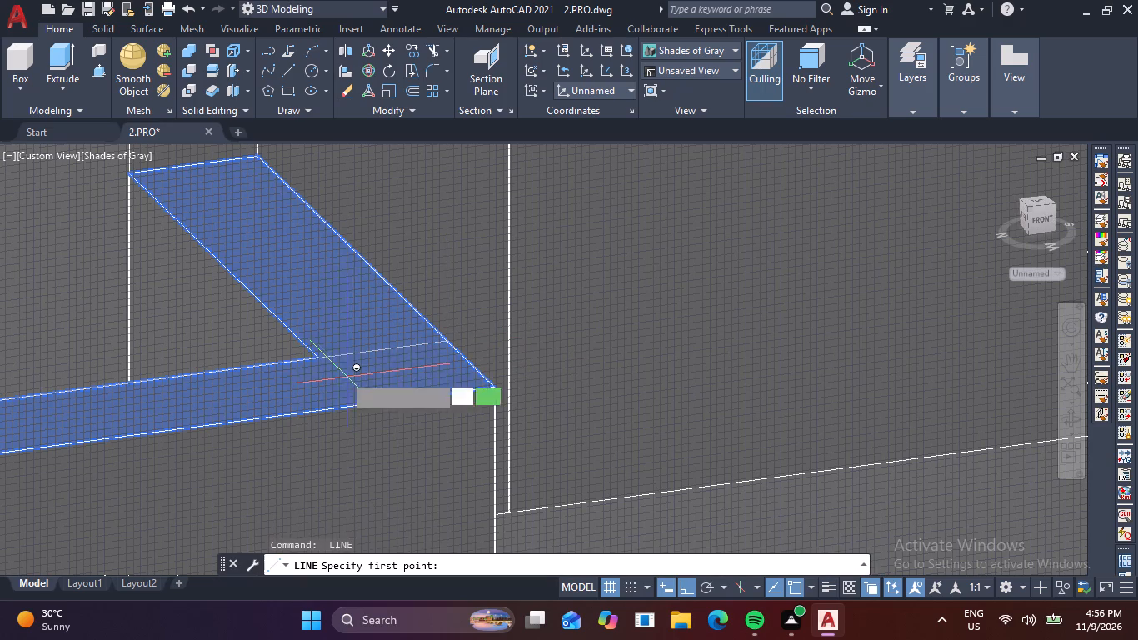
click(321, 361)
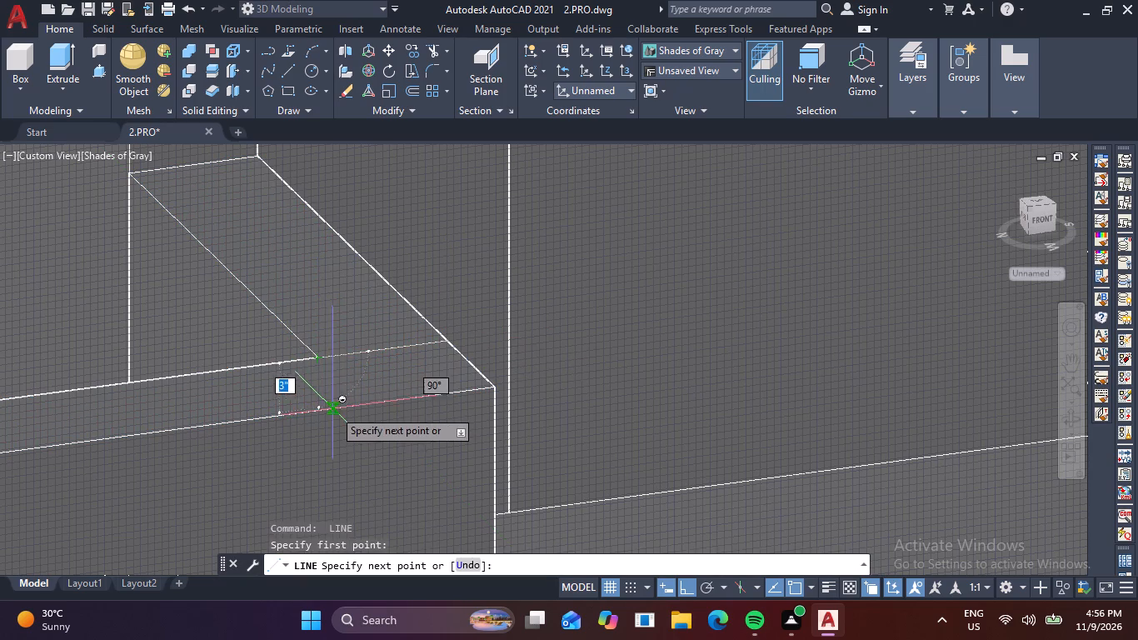
click(366, 406)
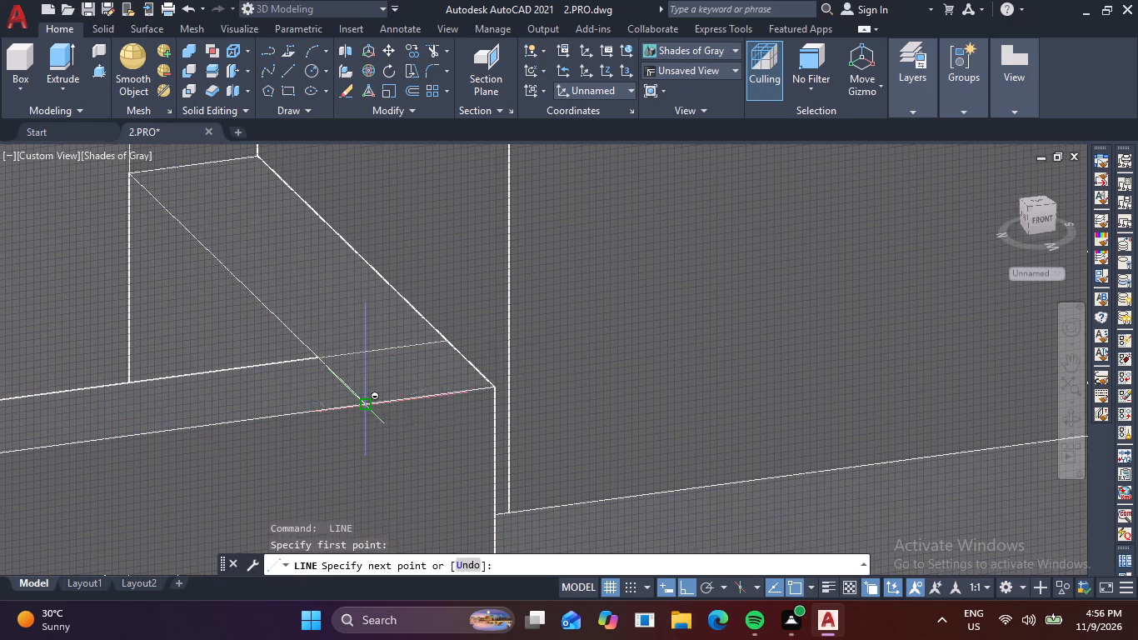
key(space)
Draw two crossing centre lines through the outlined sill corner, from the midpoints of its inner sides to the sill's outer edges.
scroll(381, 390, down, 1)
key(space)
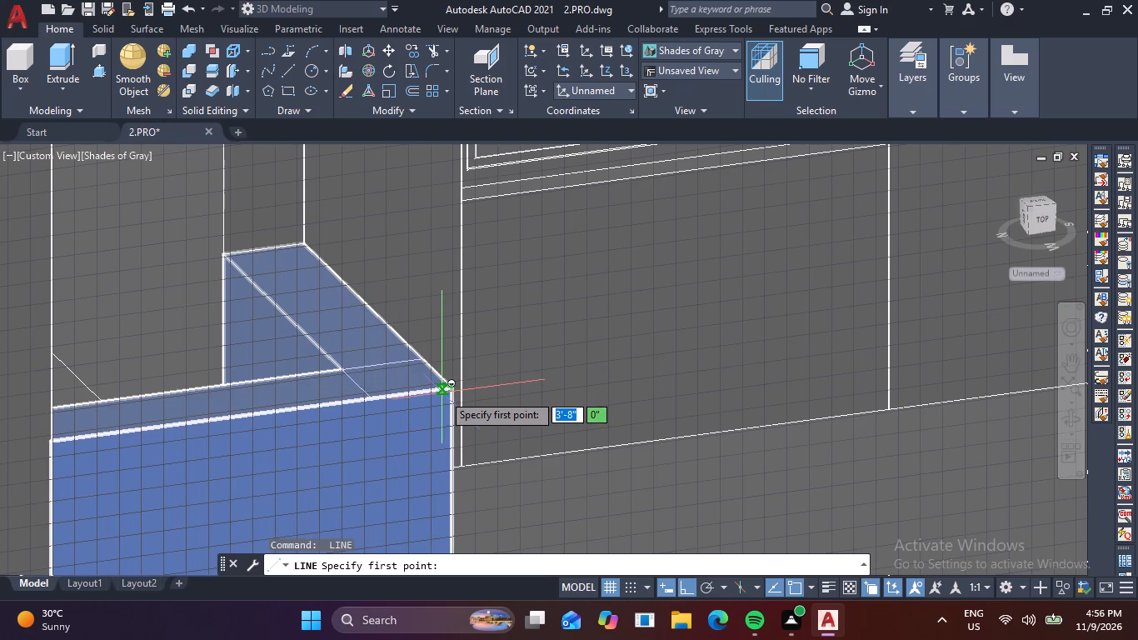
scroll(361, 386, up, 3)
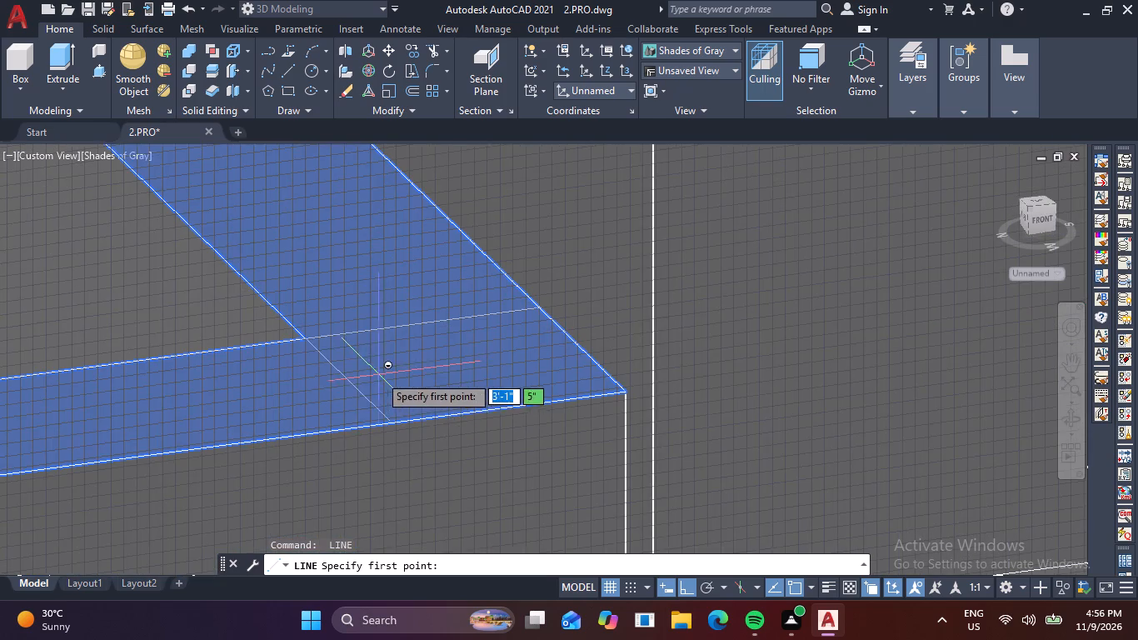
click(352, 382)
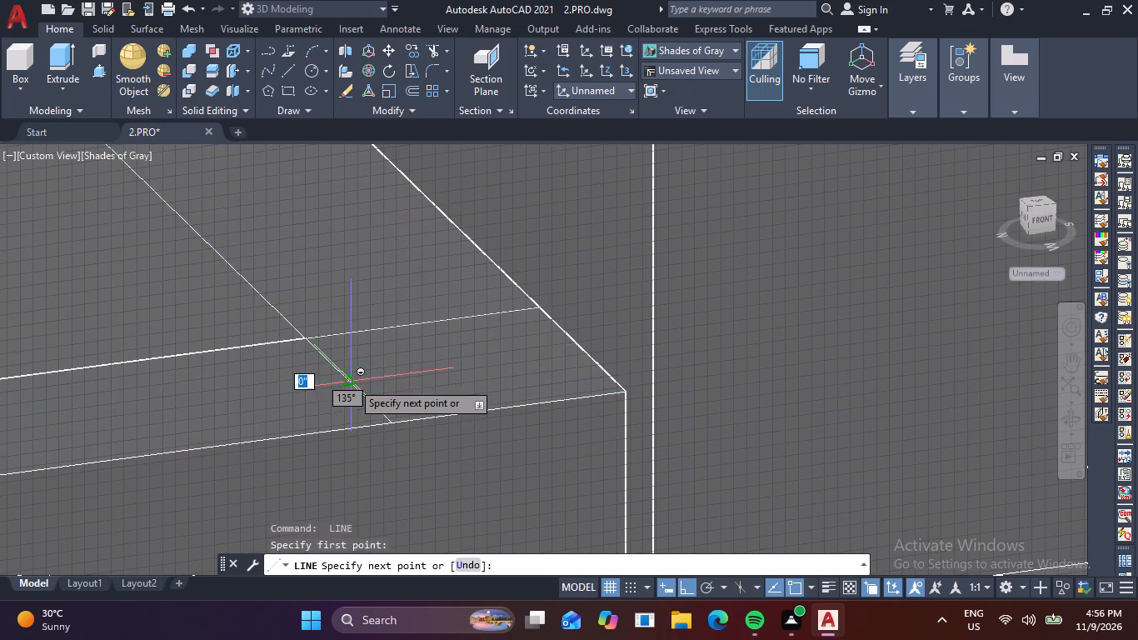
click(580, 353)
key(space)
key(space)
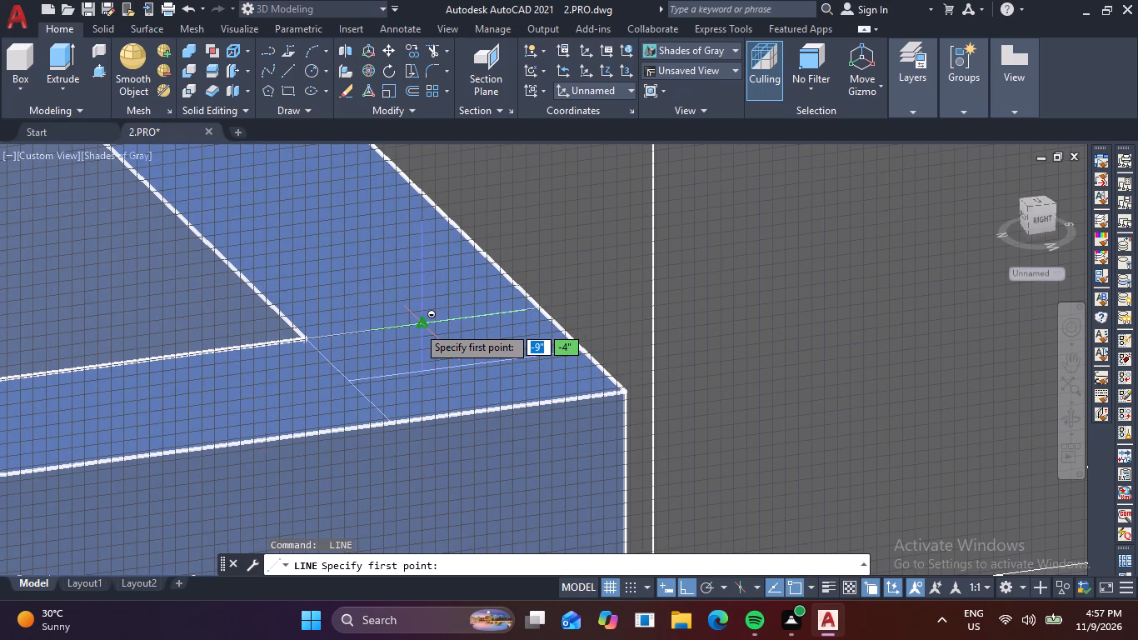
click(417, 326)
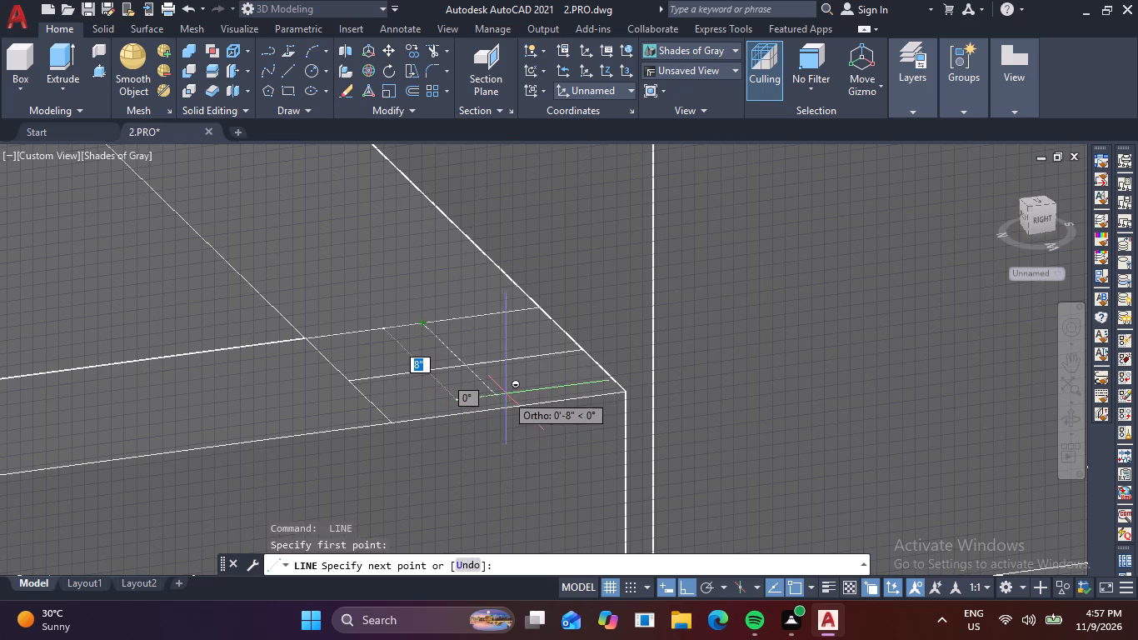
click(503, 407)
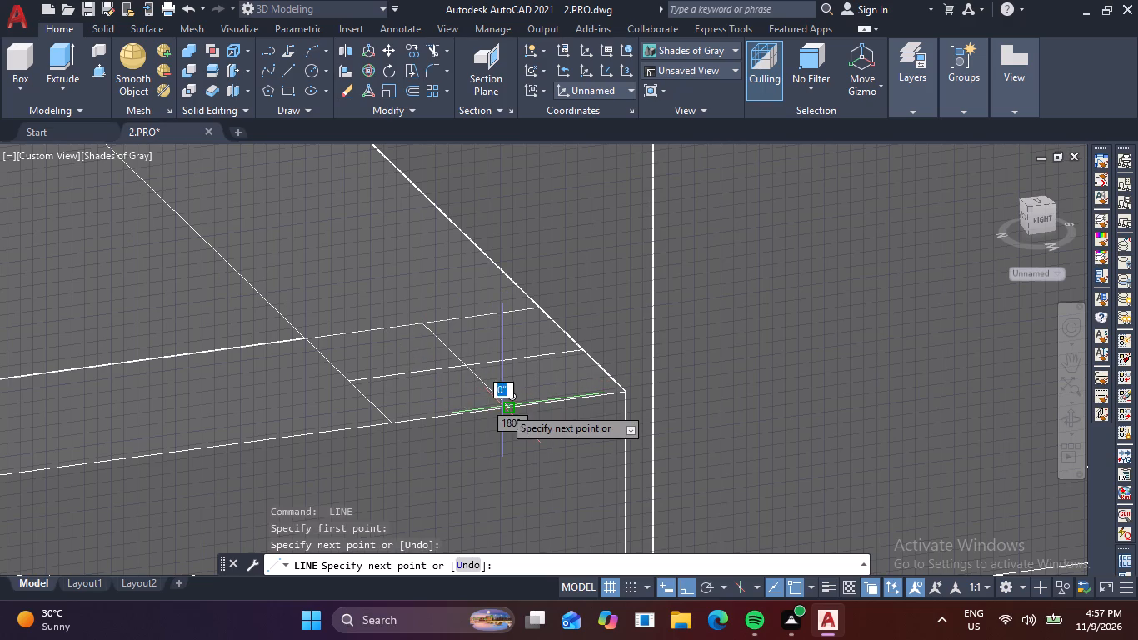
key(space)
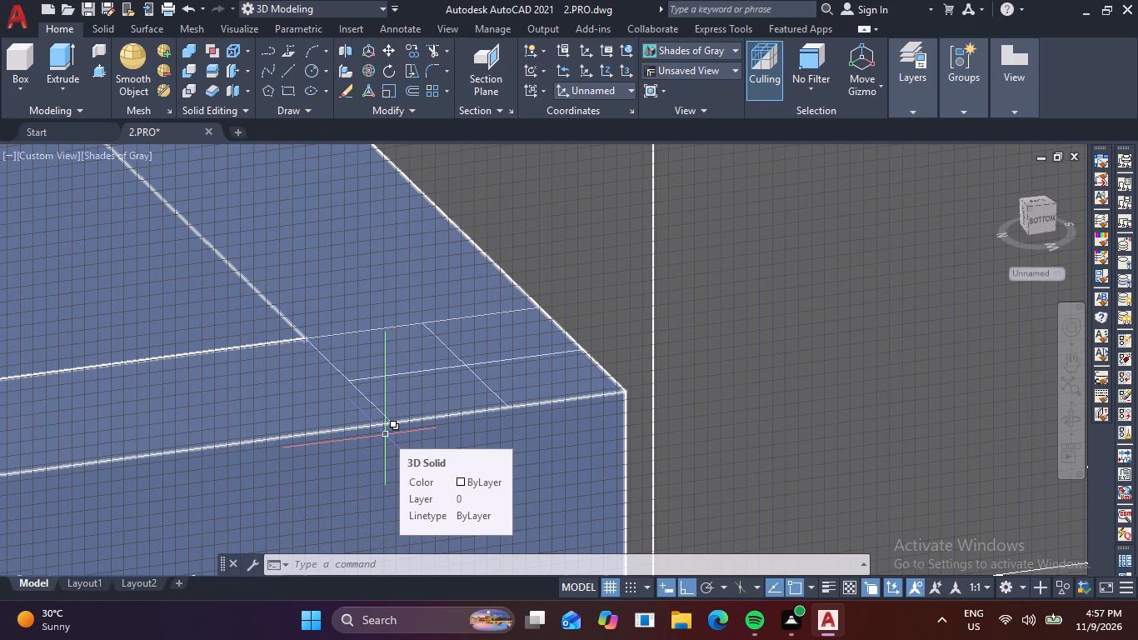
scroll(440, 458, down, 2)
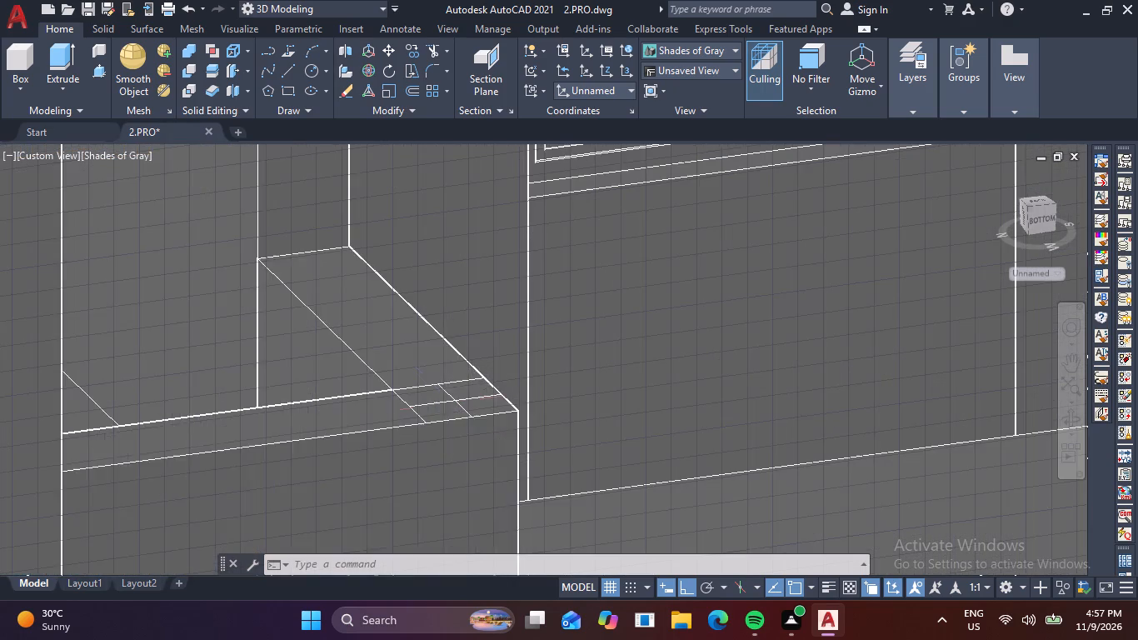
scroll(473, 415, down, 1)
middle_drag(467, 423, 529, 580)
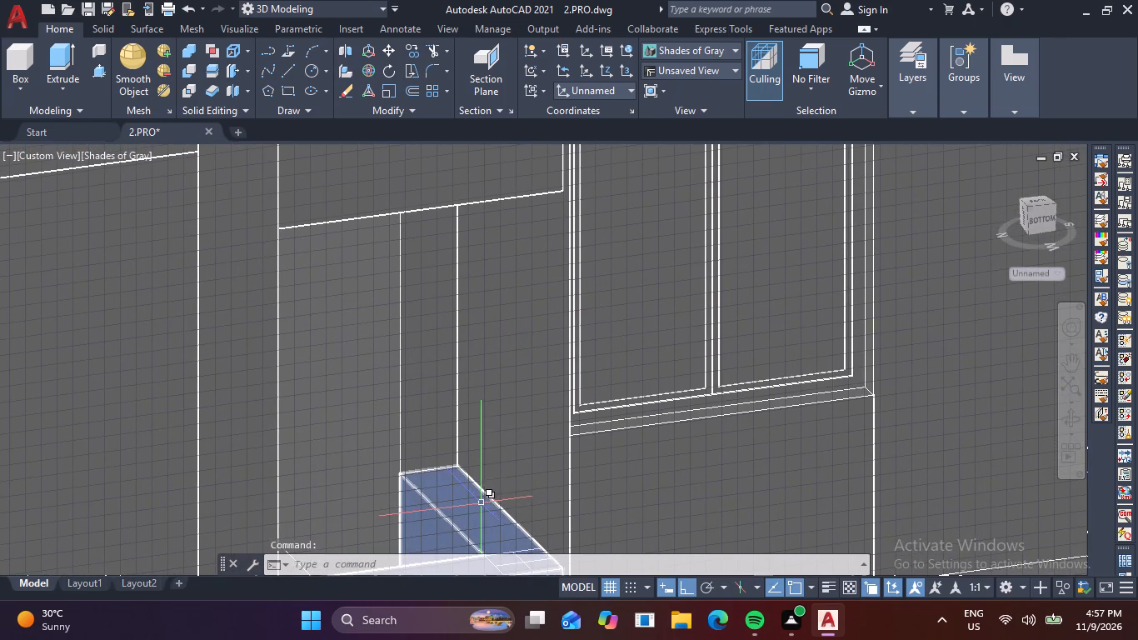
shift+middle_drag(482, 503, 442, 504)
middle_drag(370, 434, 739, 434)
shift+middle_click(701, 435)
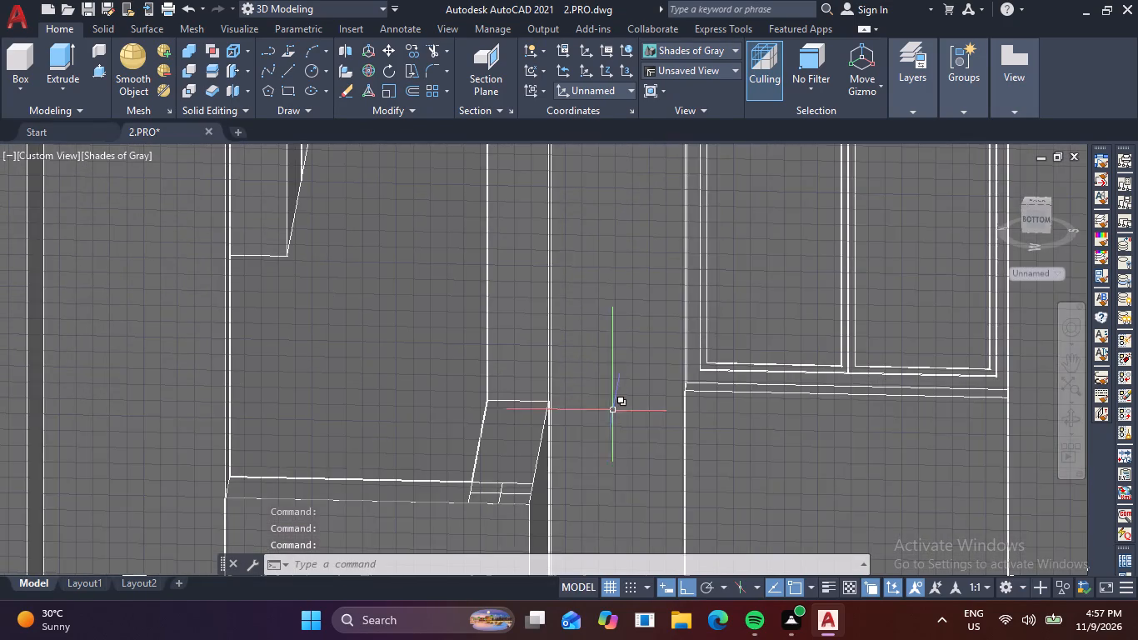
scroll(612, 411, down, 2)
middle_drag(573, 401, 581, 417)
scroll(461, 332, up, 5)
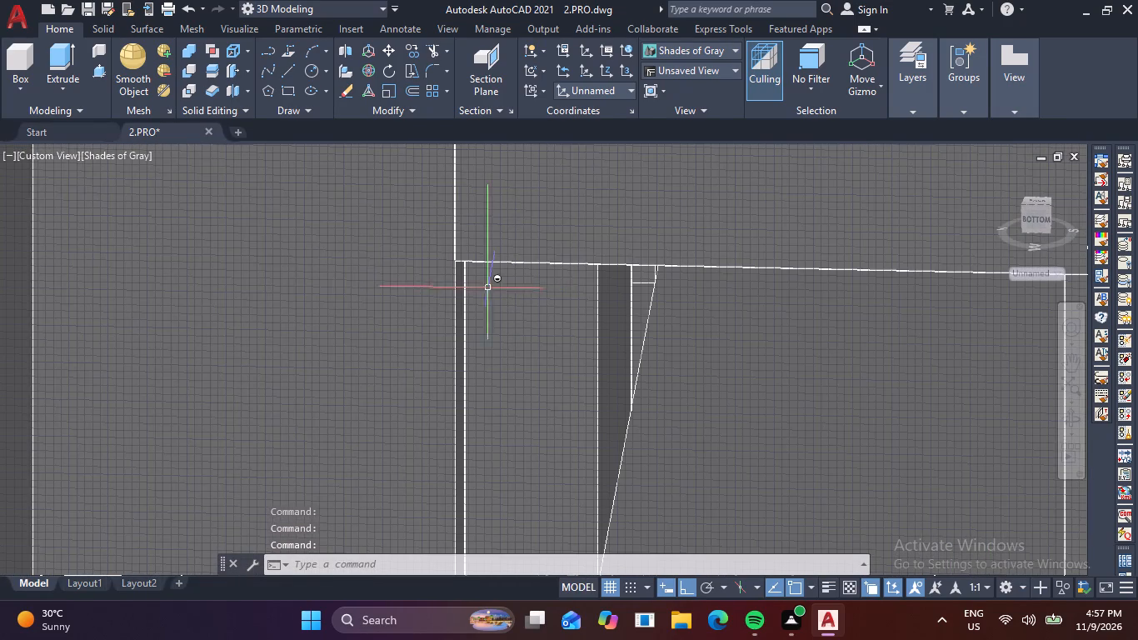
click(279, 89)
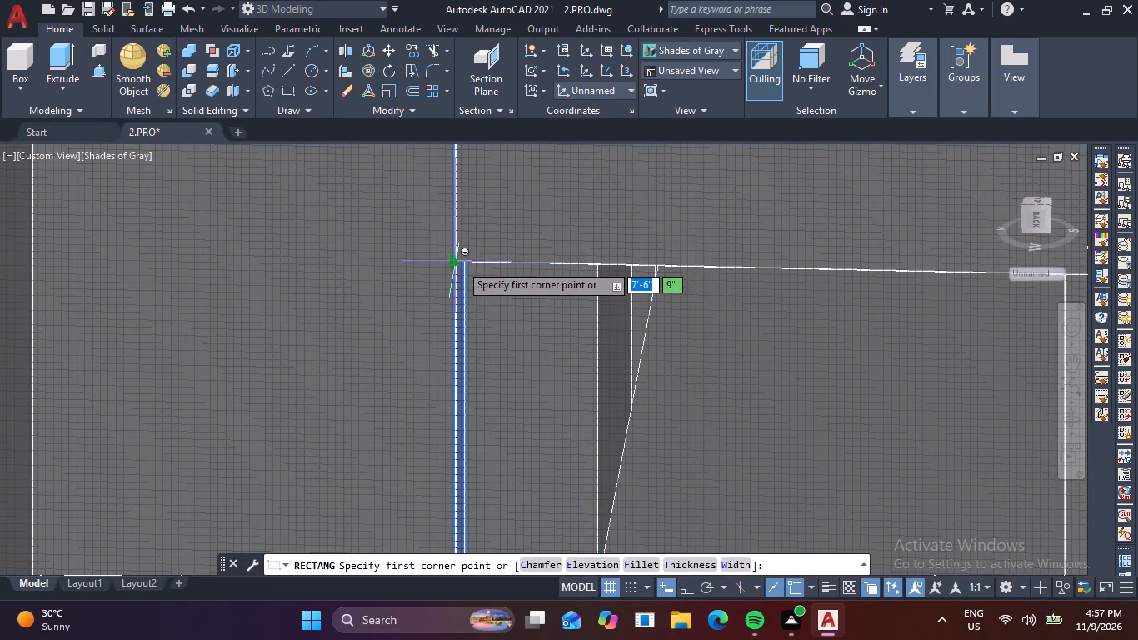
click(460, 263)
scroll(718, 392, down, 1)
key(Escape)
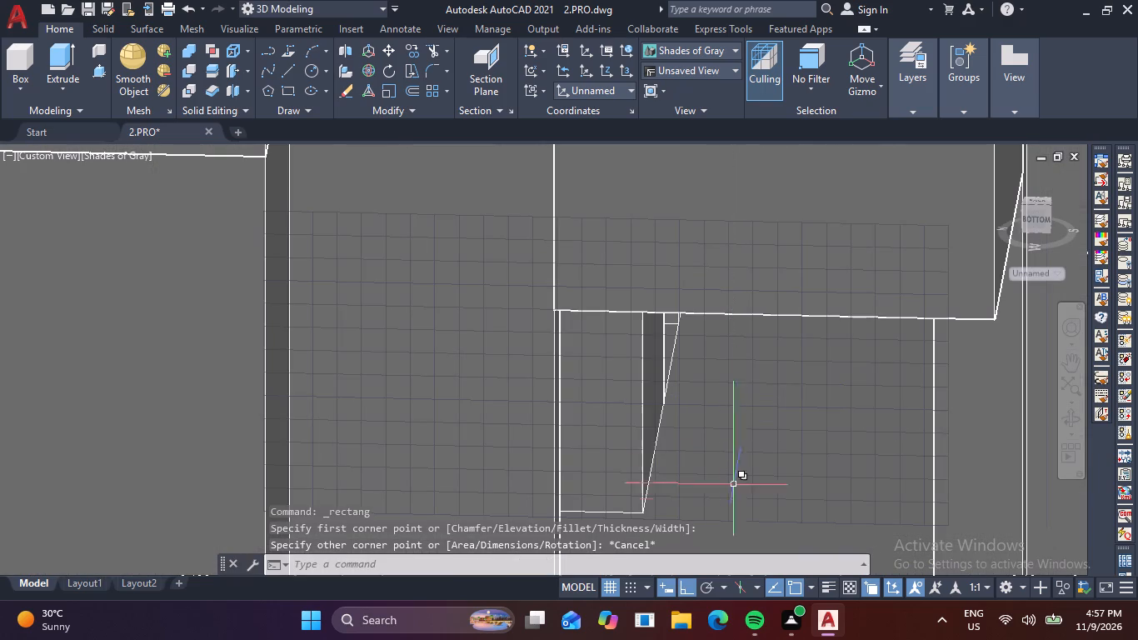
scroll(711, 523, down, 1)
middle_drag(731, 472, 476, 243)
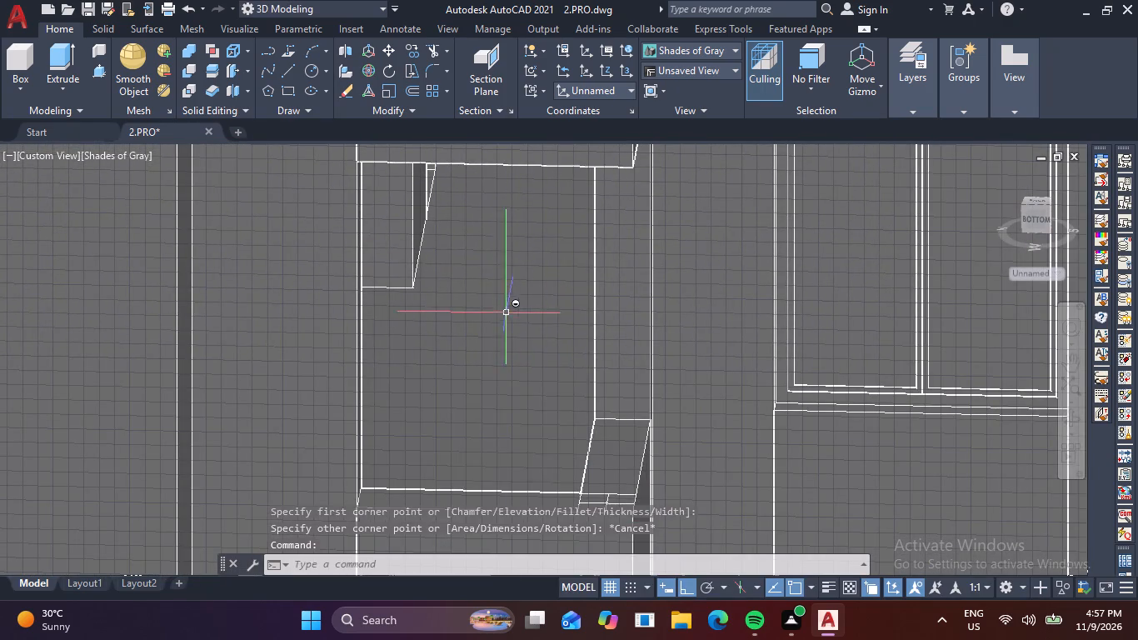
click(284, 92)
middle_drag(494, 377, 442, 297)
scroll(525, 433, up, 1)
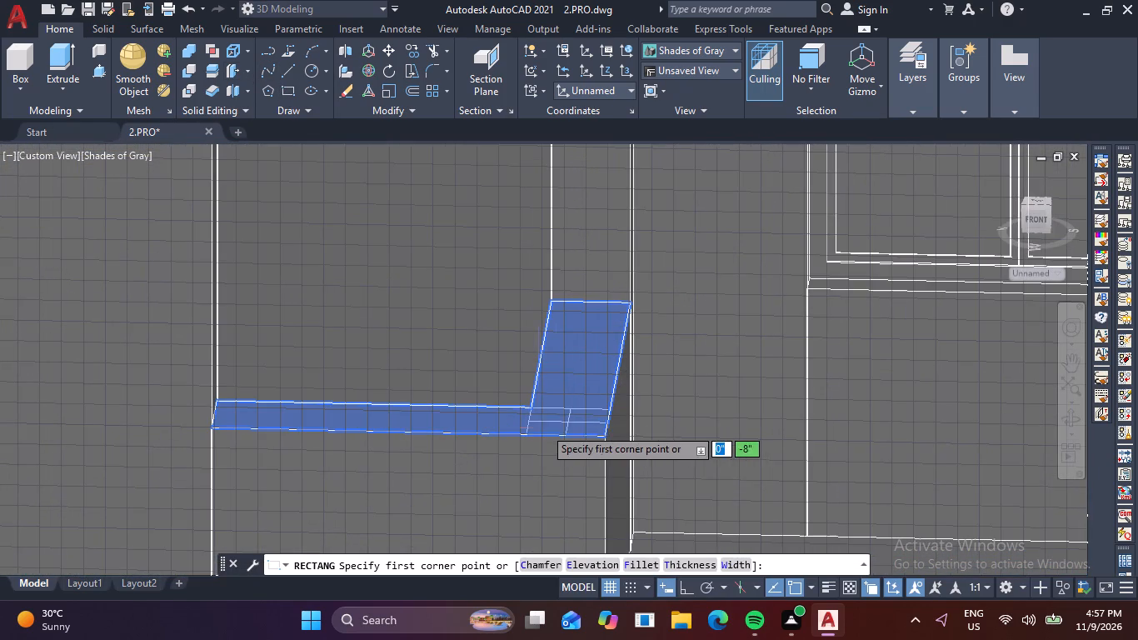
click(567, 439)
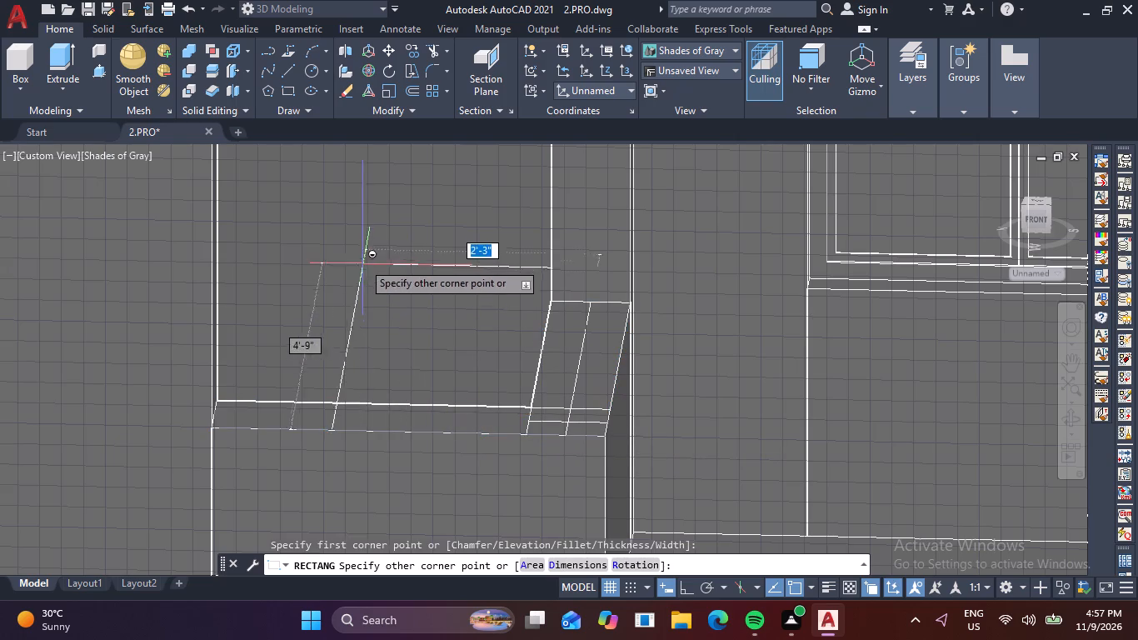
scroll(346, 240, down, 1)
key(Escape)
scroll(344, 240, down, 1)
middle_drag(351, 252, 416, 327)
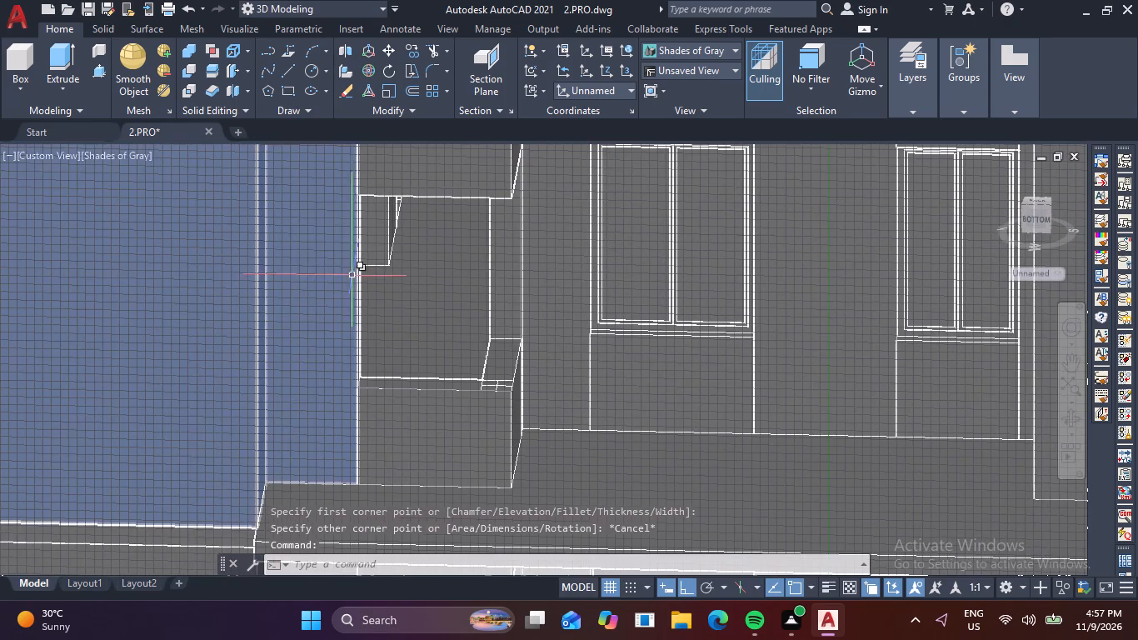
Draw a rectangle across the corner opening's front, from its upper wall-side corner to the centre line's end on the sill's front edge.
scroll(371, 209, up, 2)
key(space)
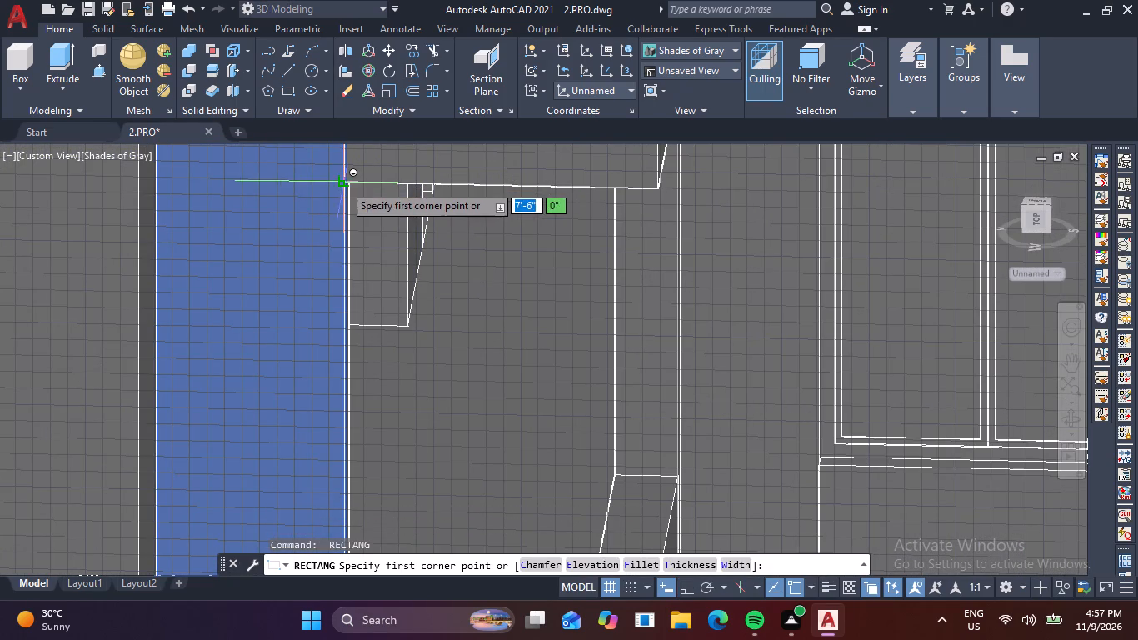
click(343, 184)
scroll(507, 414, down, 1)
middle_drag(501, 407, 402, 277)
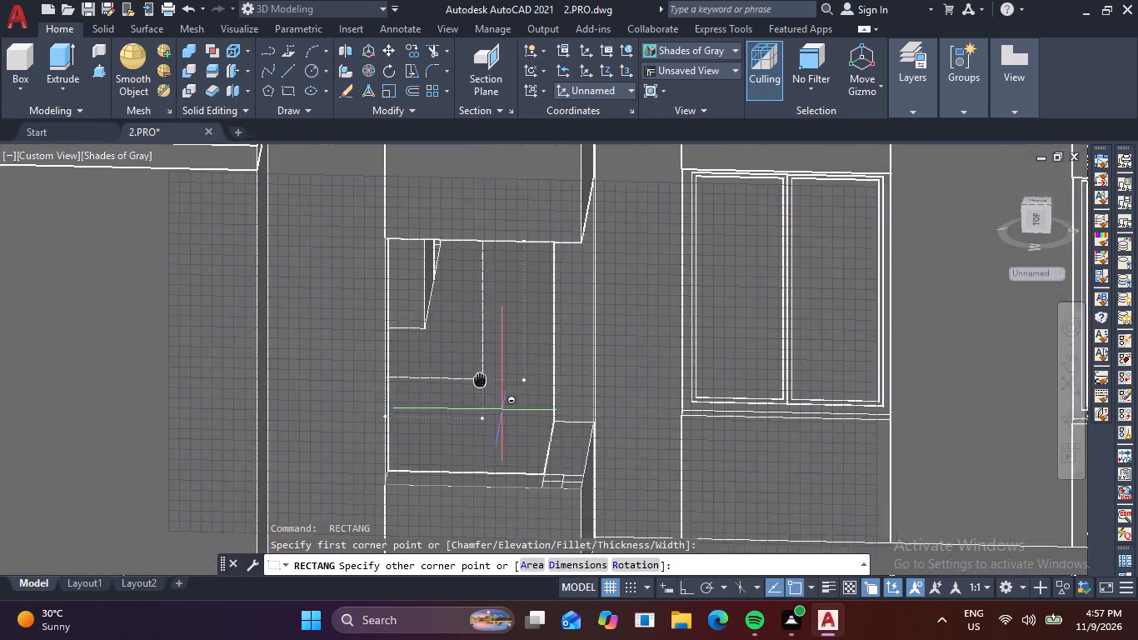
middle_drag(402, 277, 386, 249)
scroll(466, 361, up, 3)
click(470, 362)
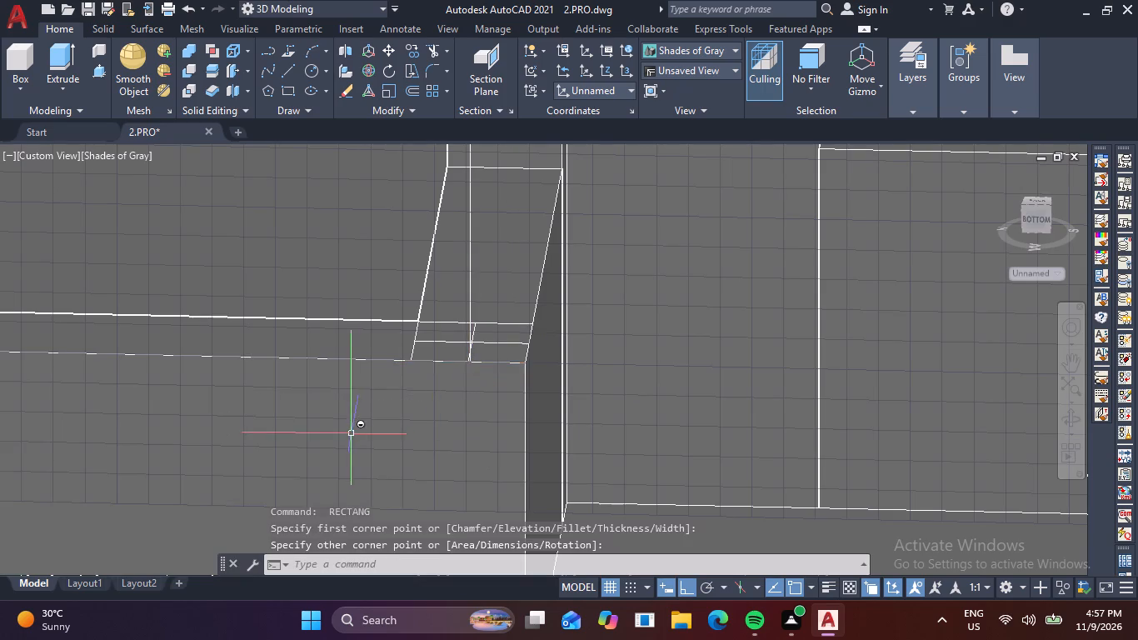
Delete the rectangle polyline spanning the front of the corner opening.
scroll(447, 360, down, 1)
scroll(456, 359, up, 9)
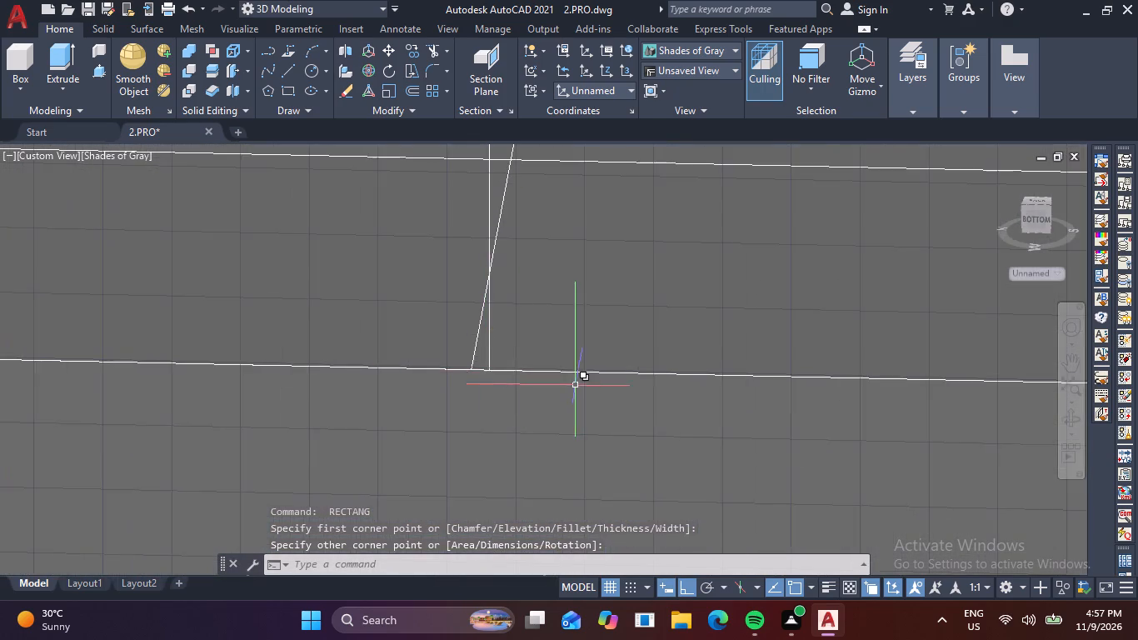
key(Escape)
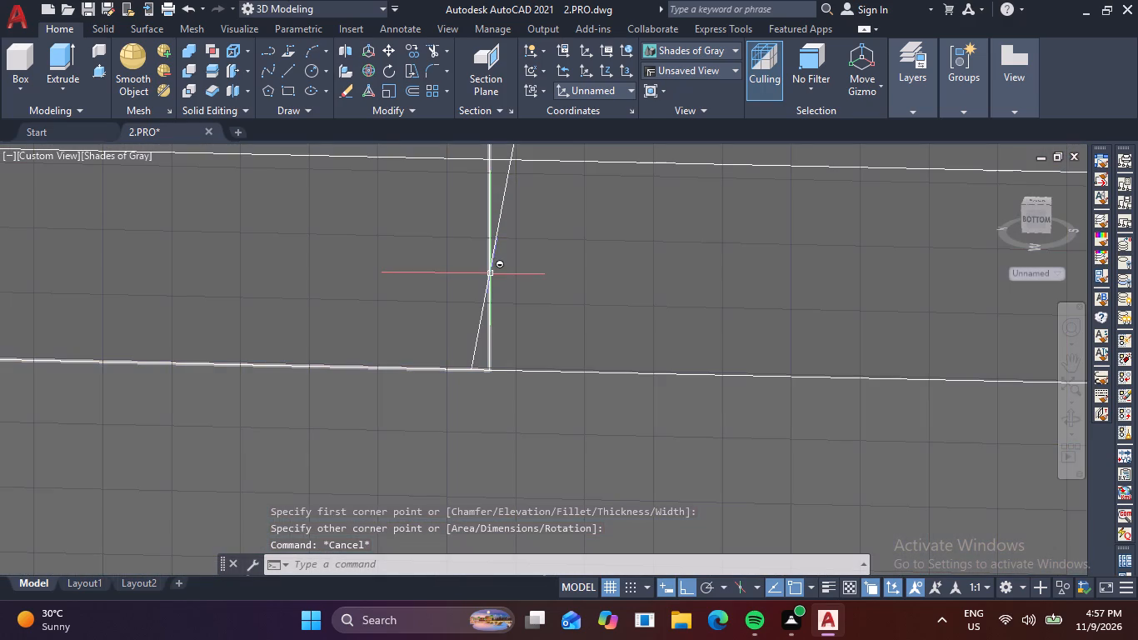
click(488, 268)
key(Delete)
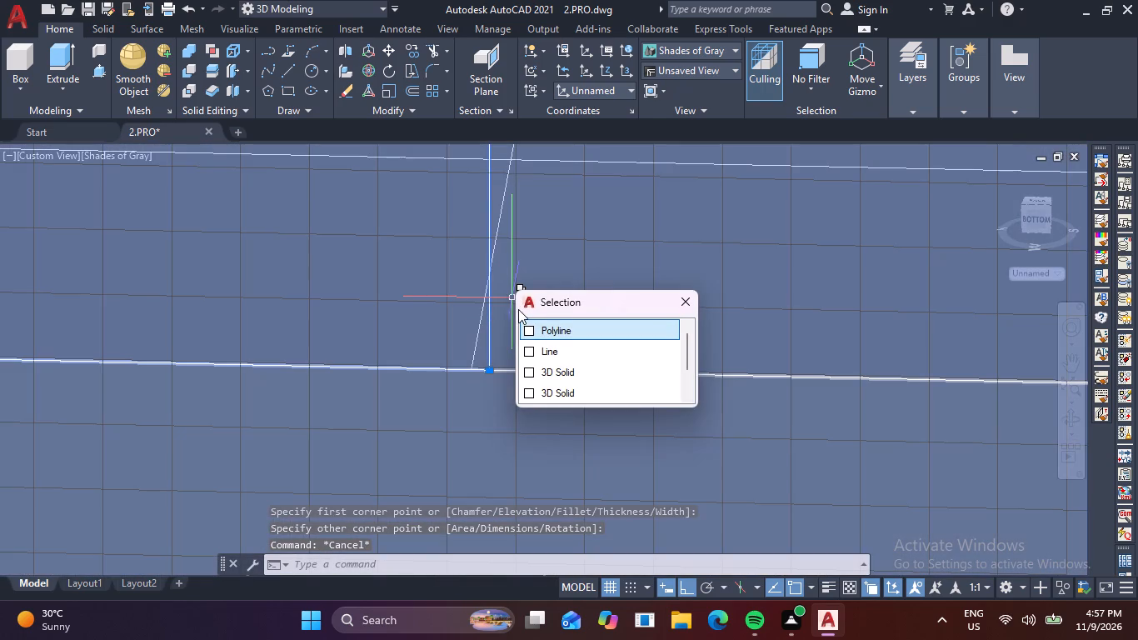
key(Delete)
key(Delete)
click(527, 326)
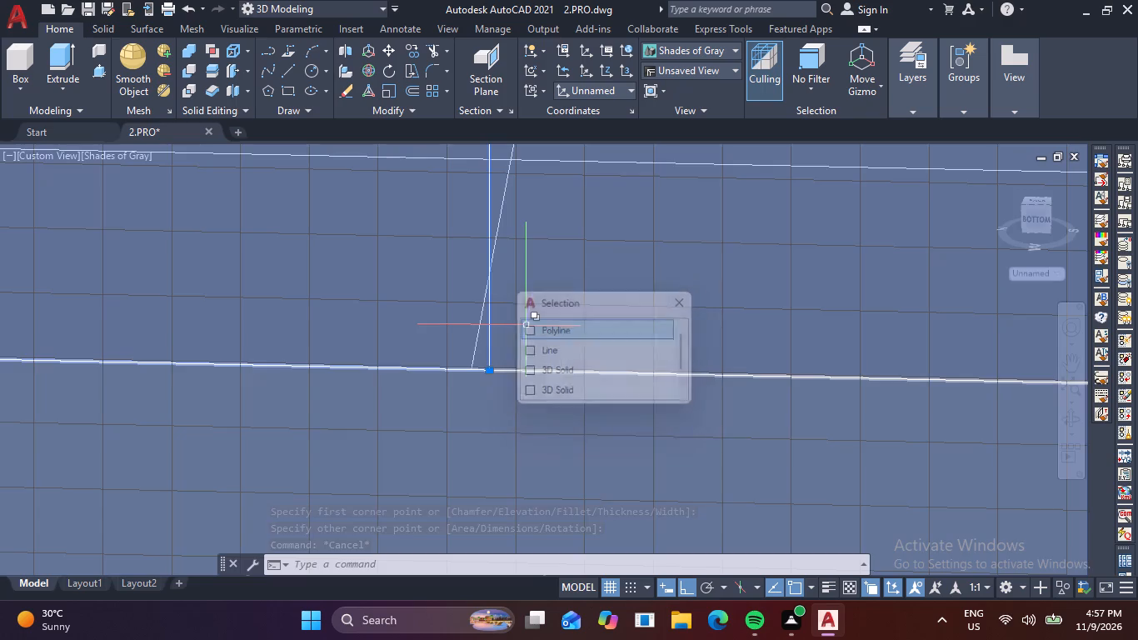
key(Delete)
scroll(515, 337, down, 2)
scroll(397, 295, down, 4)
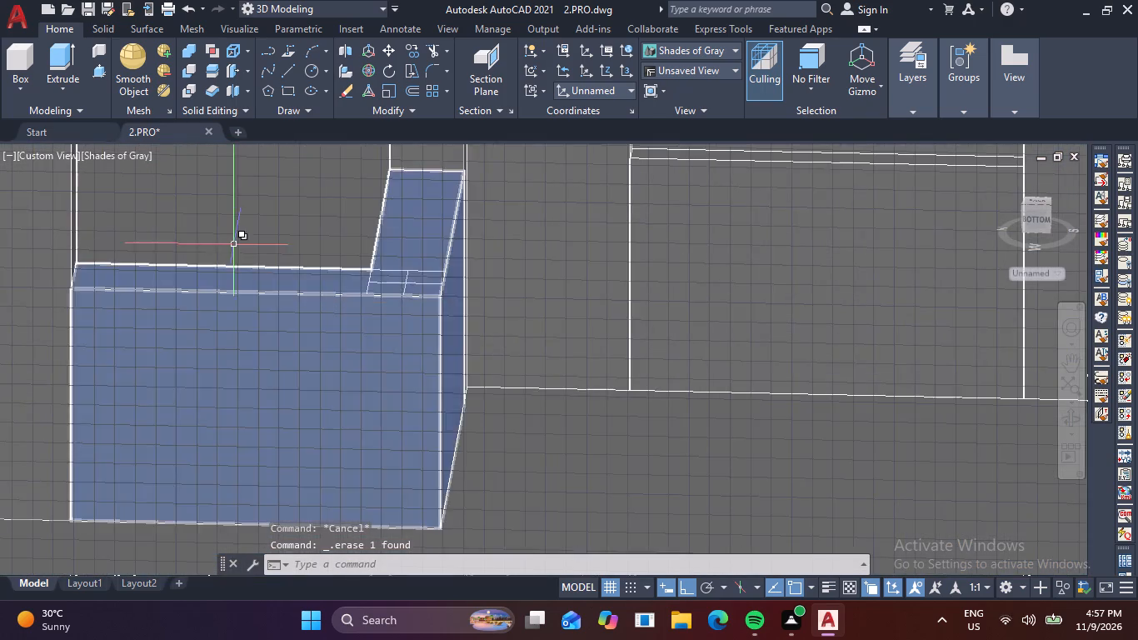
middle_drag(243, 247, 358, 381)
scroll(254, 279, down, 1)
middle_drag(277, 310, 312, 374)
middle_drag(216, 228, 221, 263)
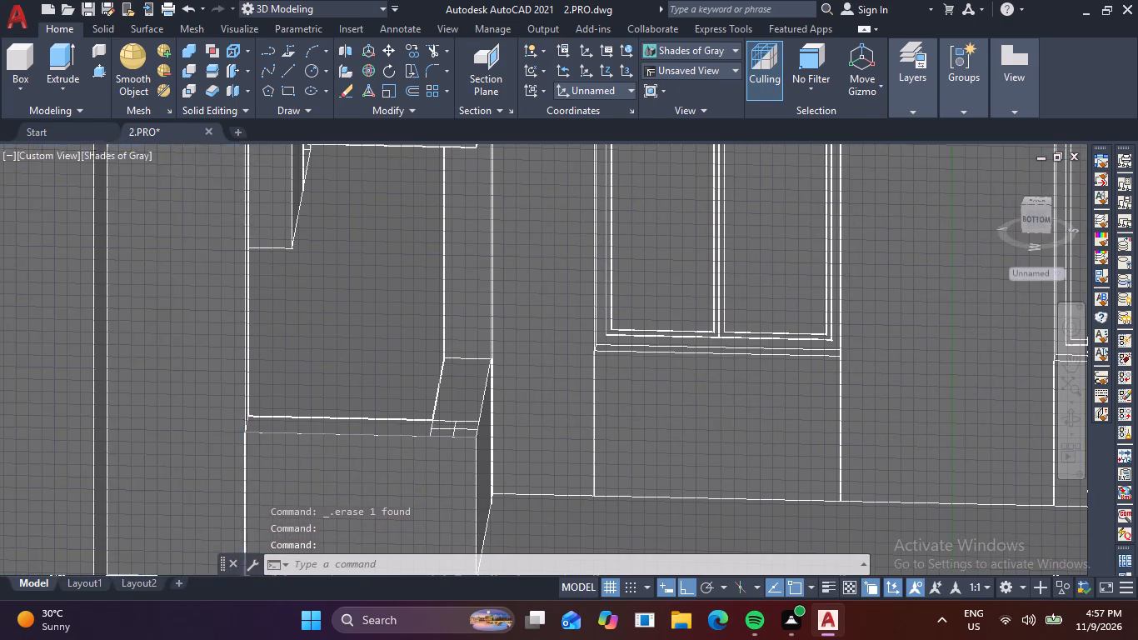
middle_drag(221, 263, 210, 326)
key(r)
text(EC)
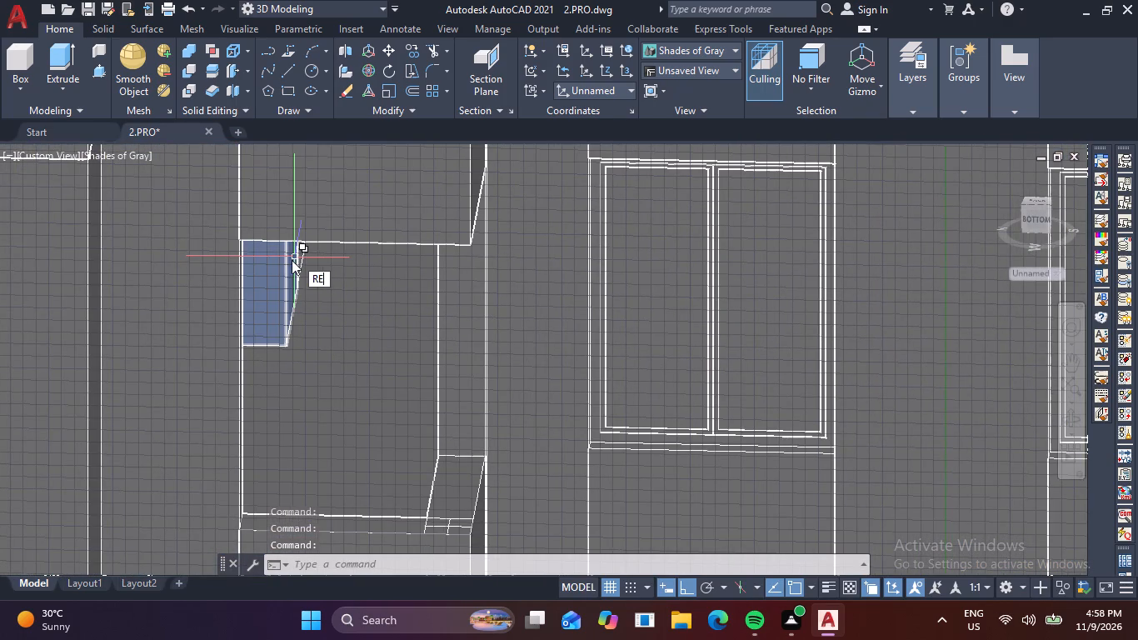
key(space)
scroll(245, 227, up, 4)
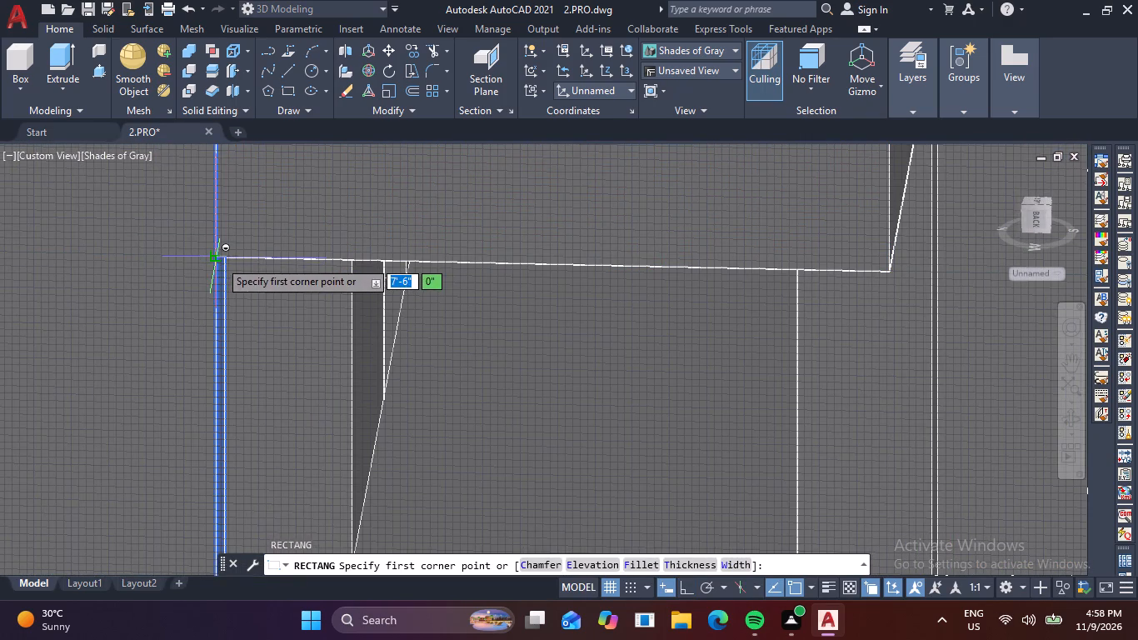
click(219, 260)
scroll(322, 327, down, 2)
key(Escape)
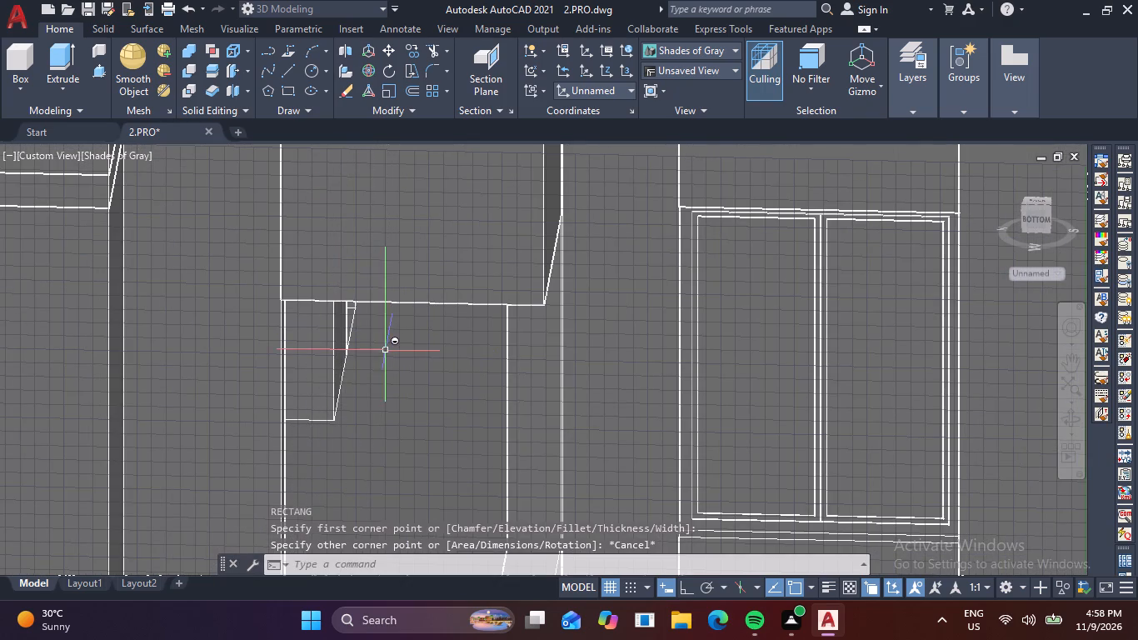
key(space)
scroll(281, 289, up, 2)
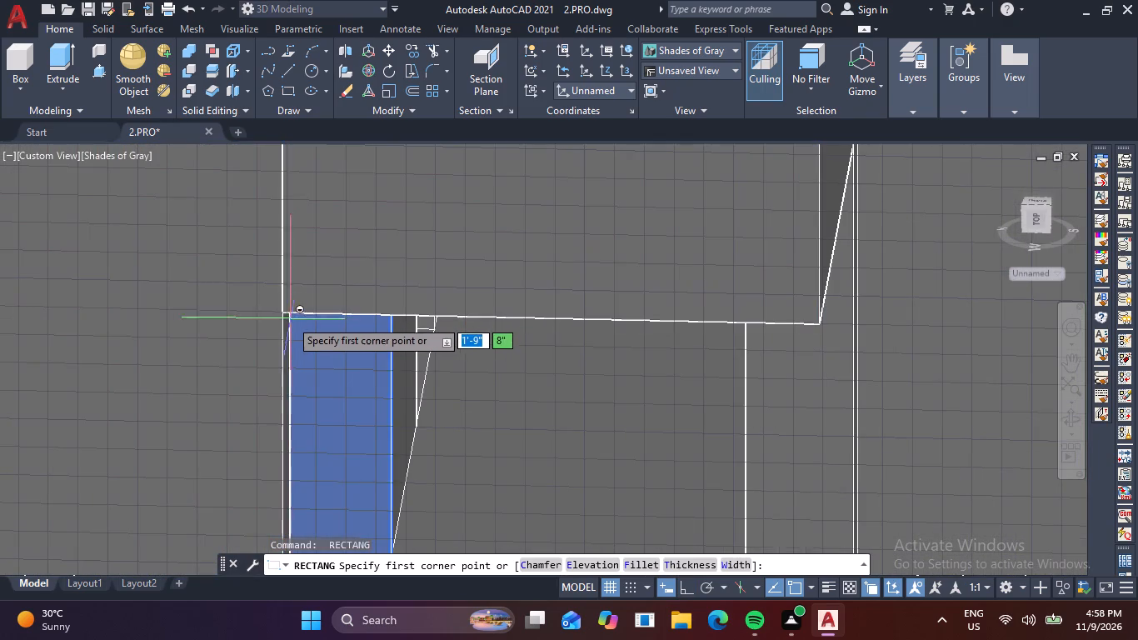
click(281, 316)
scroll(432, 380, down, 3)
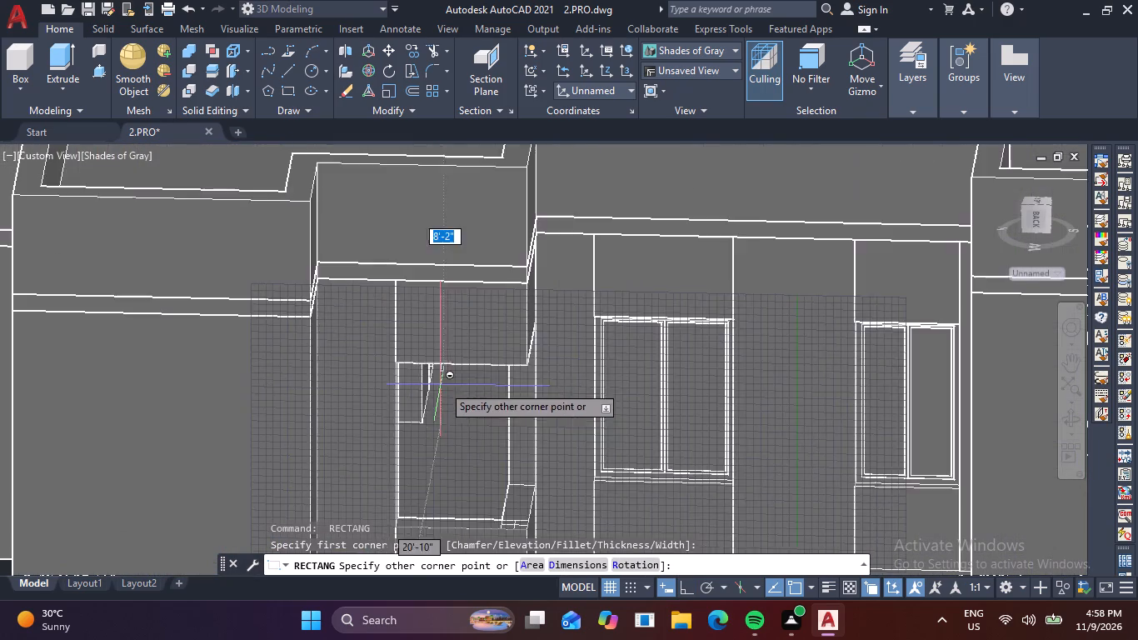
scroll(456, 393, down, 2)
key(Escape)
Draw a rectangle across the corner opening's front, from its upper wall-side corner to the centre line's end on the sill's front edge.
scroll(457, 392, up, 3)
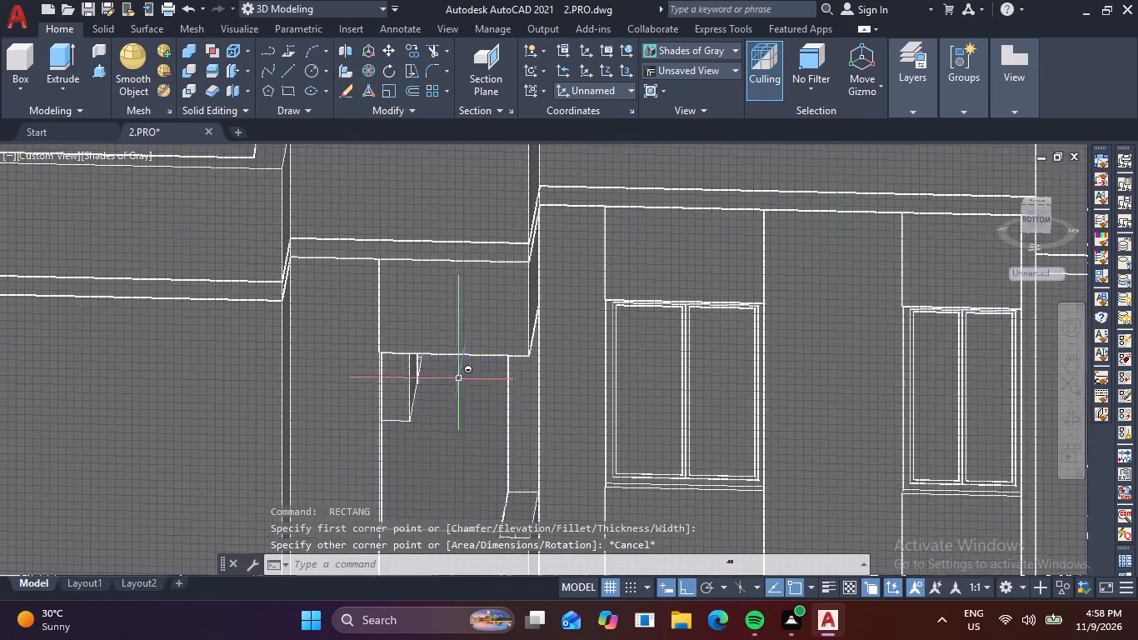
scroll(469, 377, up, 4)
middle_drag(482, 348, 462, 317)
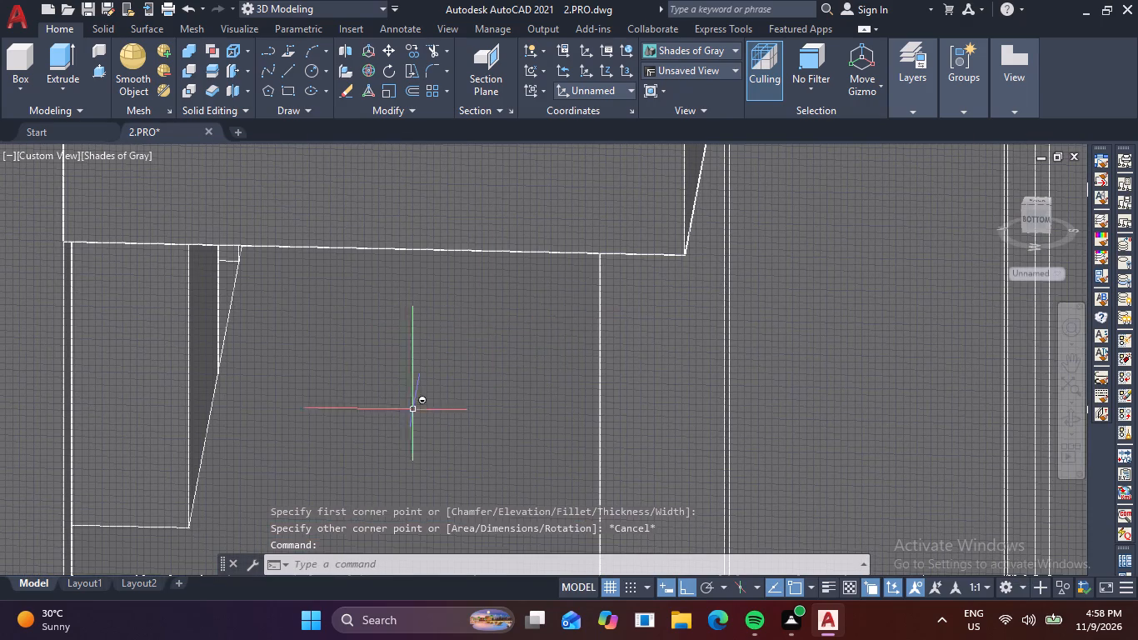
text(REC)
key(space)
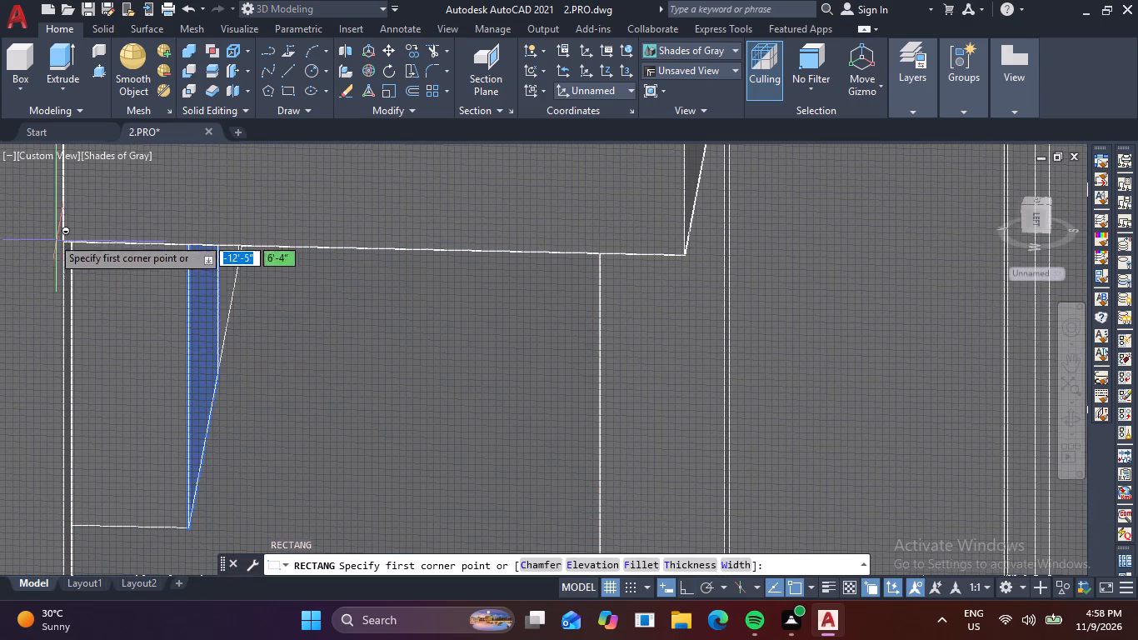
click(68, 242)
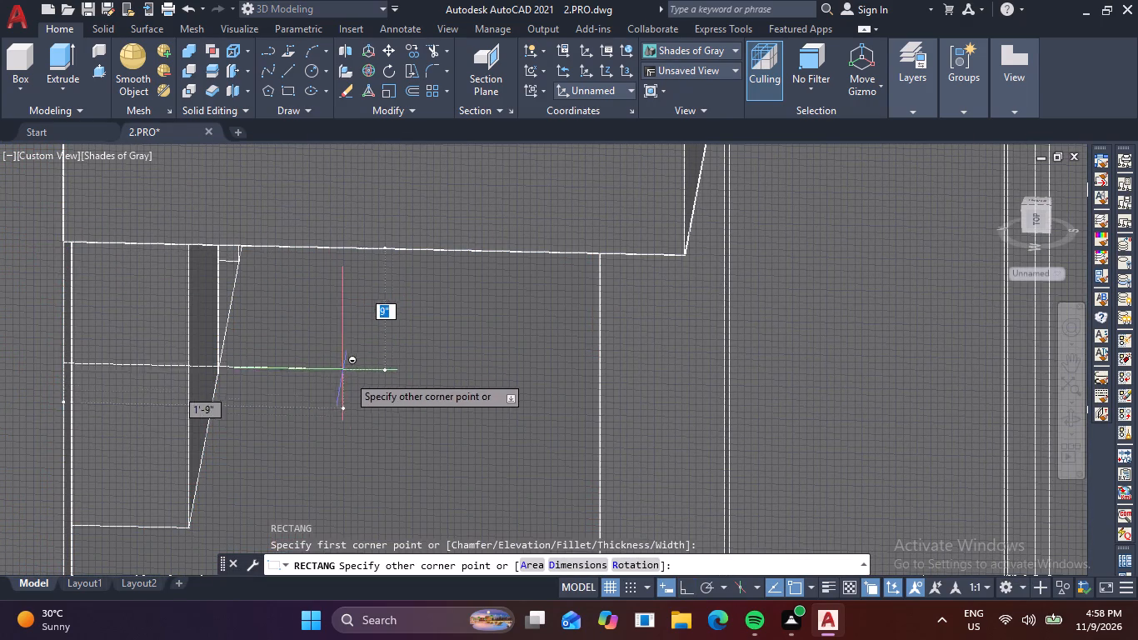
scroll(384, 402, down, 1)
middle_drag(389, 414, 221, 234)
middle_drag(347, 432, 324, 277)
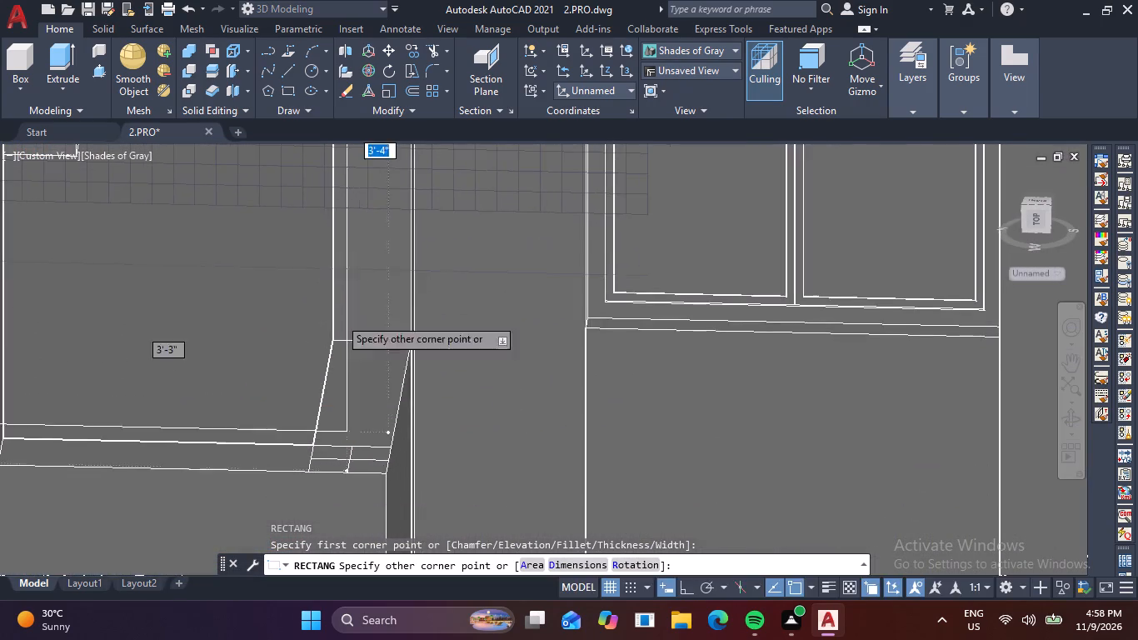
middle_drag(345, 422, 381, 317)
scroll(361, 392, up, 3)
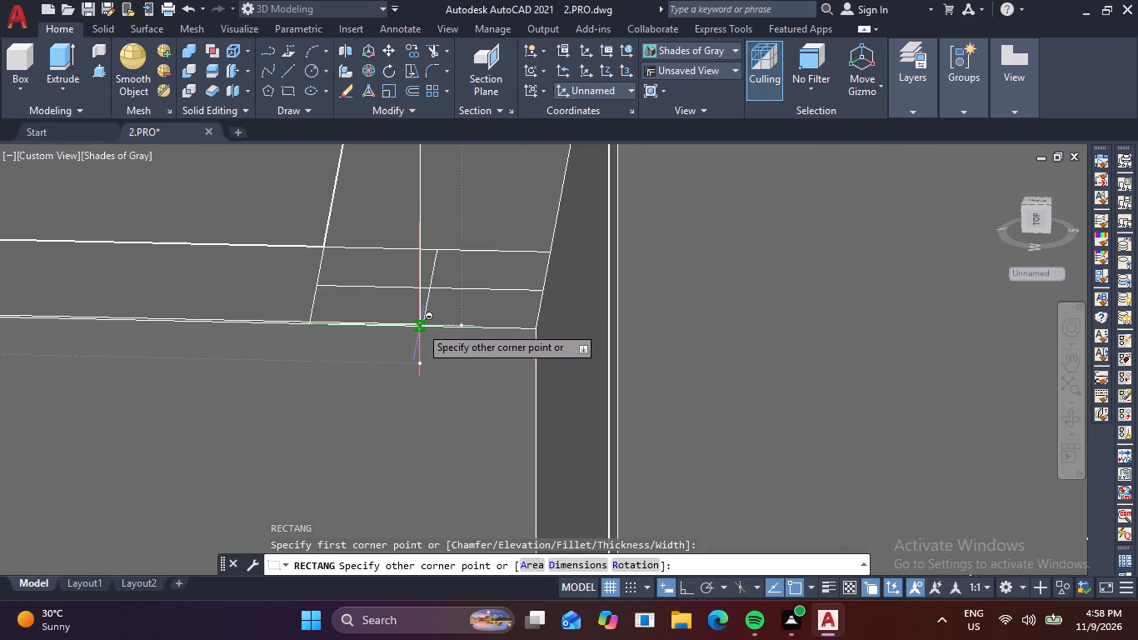
click(422, 328)
scroll(273, 352, down, 6)
Move the new rectangle polyline about 80 feet along the X axis, out of the opening and clear of the building.
click(274, 270)
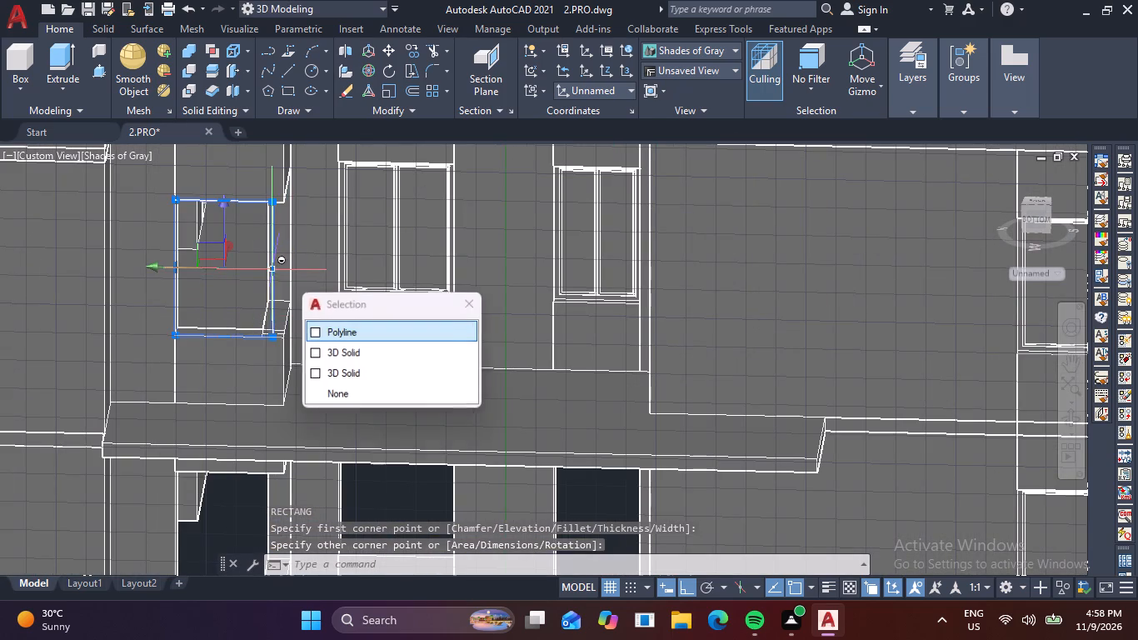
drag(230, 245, 224, 267)
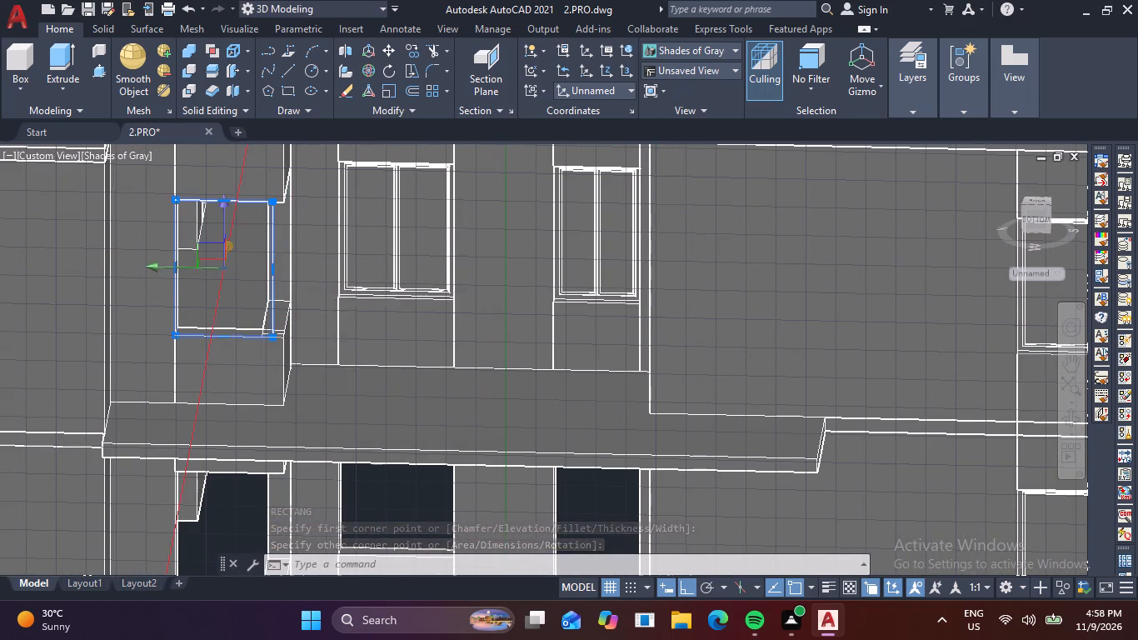
scroll(197, 390, down, 3)
middle_drag(199, 395, 244, 249)
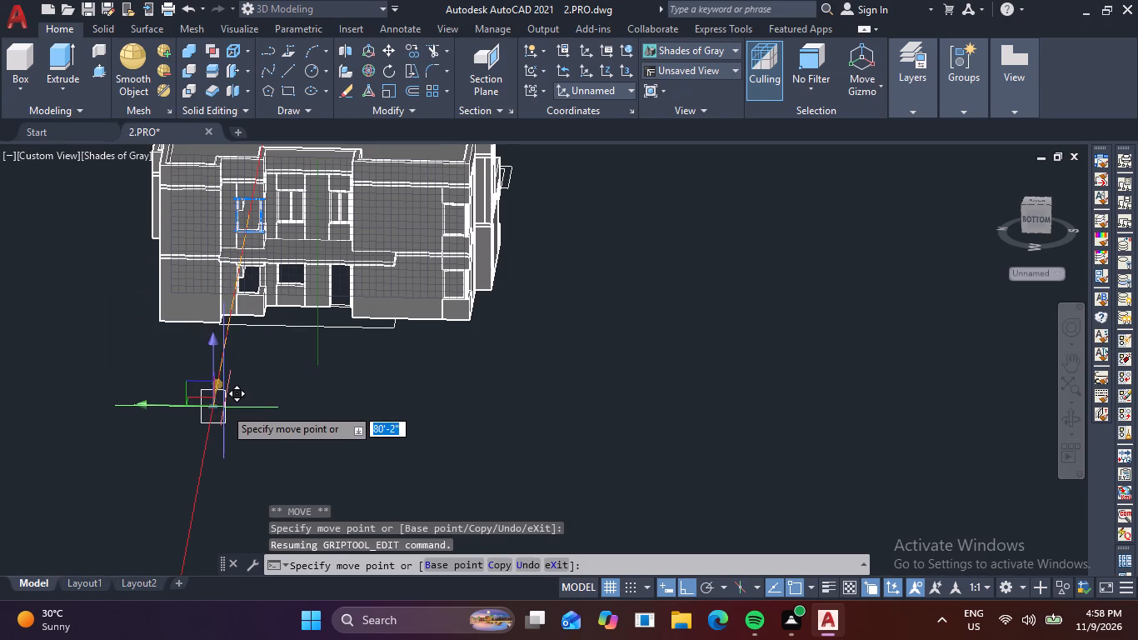
click(224, 407)
key(Escape)
scroll(221, 410, up, 4)
key(Escape)
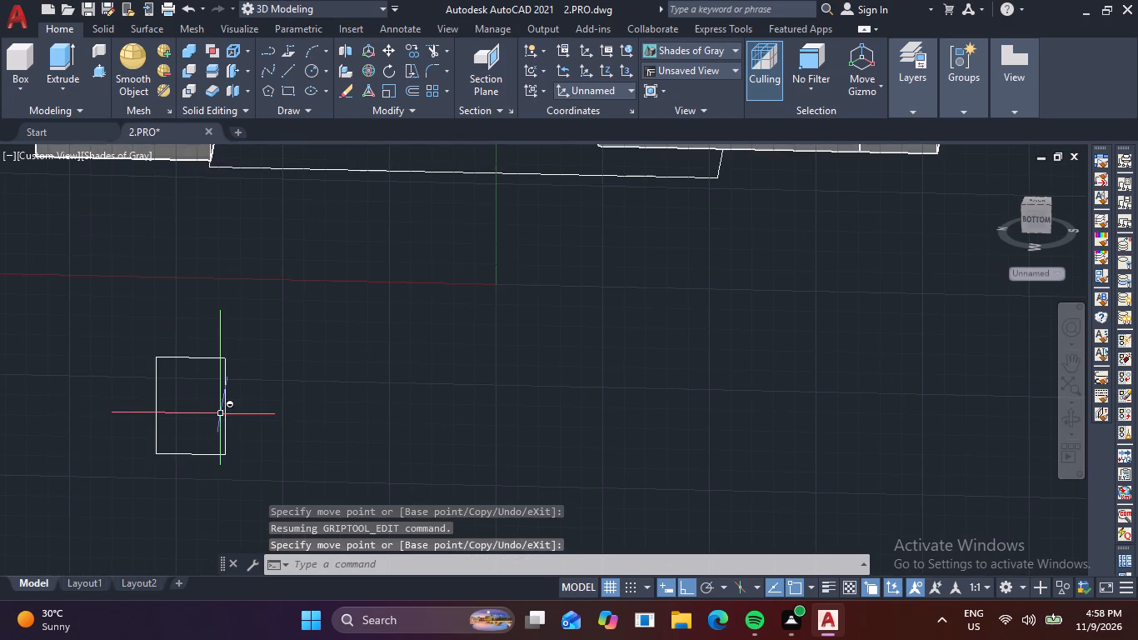
Offset the moved rectangle 2 inches inward to form the outer window frame outline.
scroll(223, 414, up, 3)
middle_drag(256, 397, 389, 342)
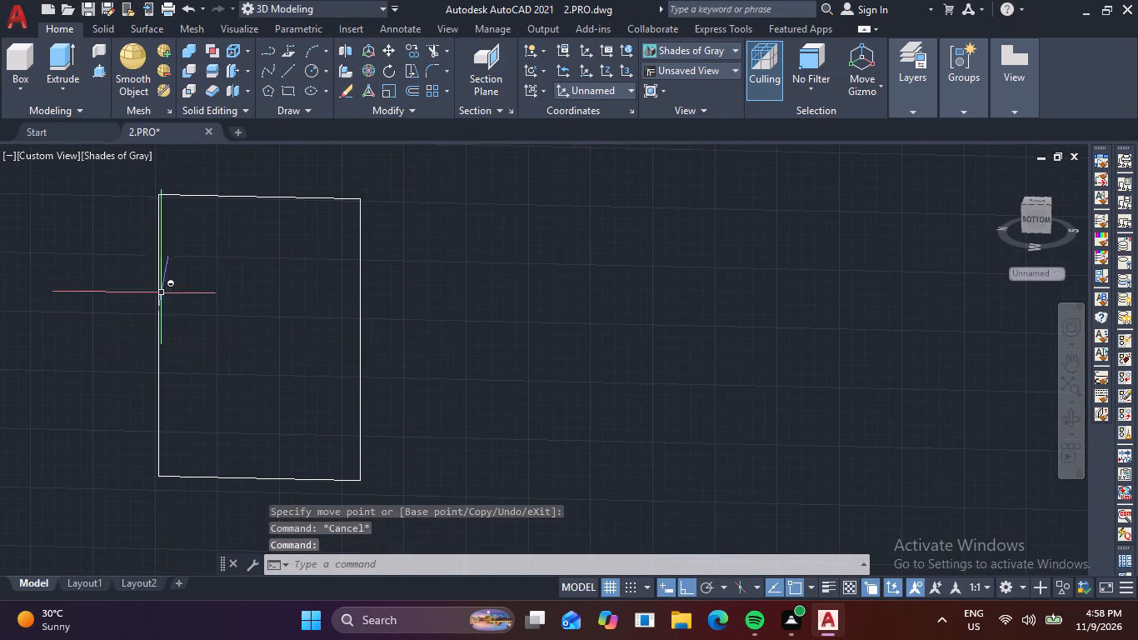
scroll(74, 227, down, 2)
middle_drag(146, 285, 367, 289)
scroll(298, 284, up, 2)
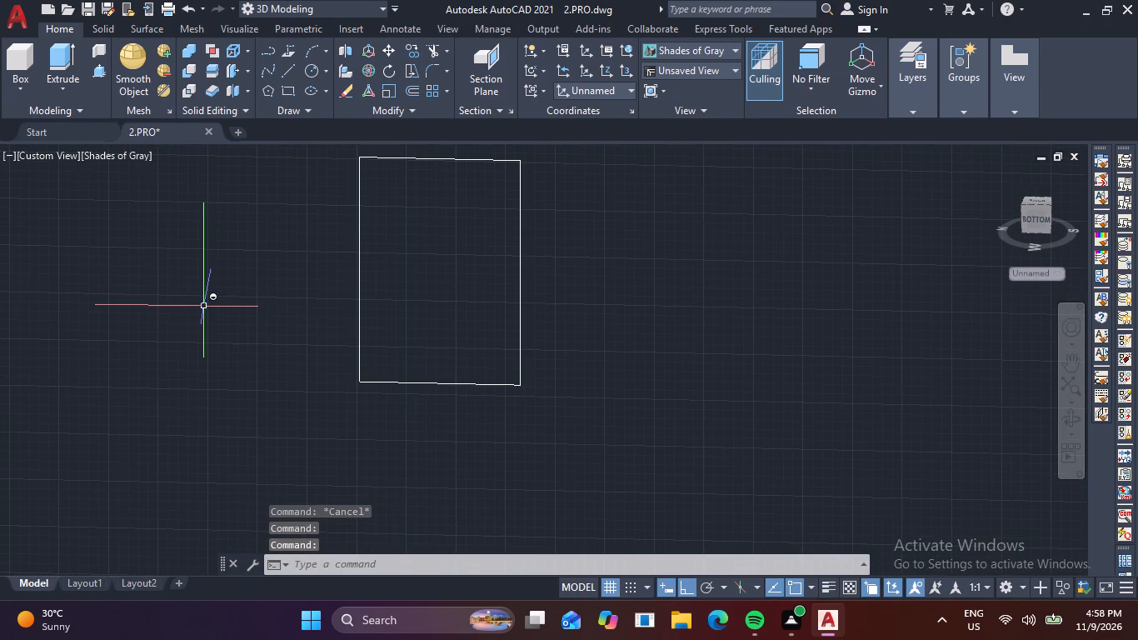
key(o)
key(space)
text(2)
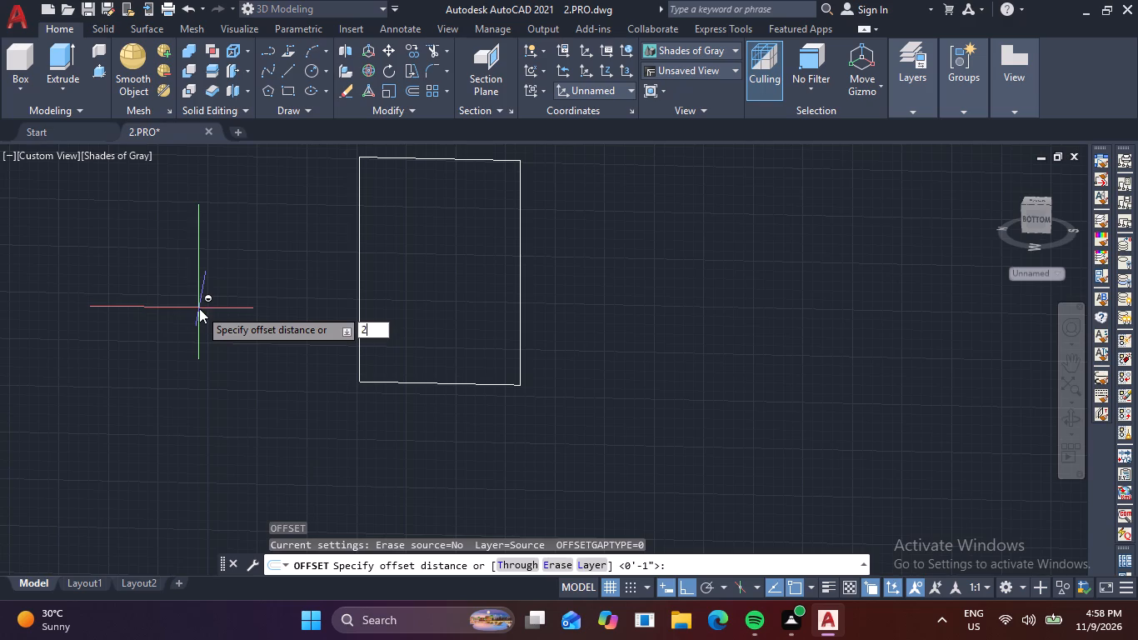
key(space)
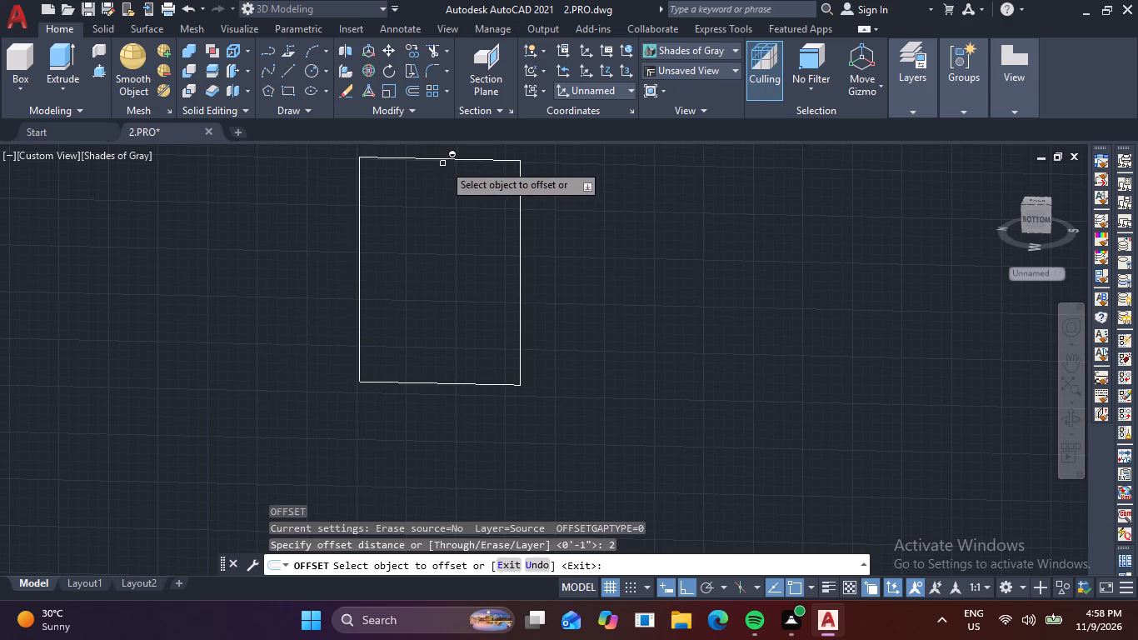
click(447, 160)
click(418, 222)
scroll(418, 225, down, 2)
middle_drag(413, 236, 369, 306)
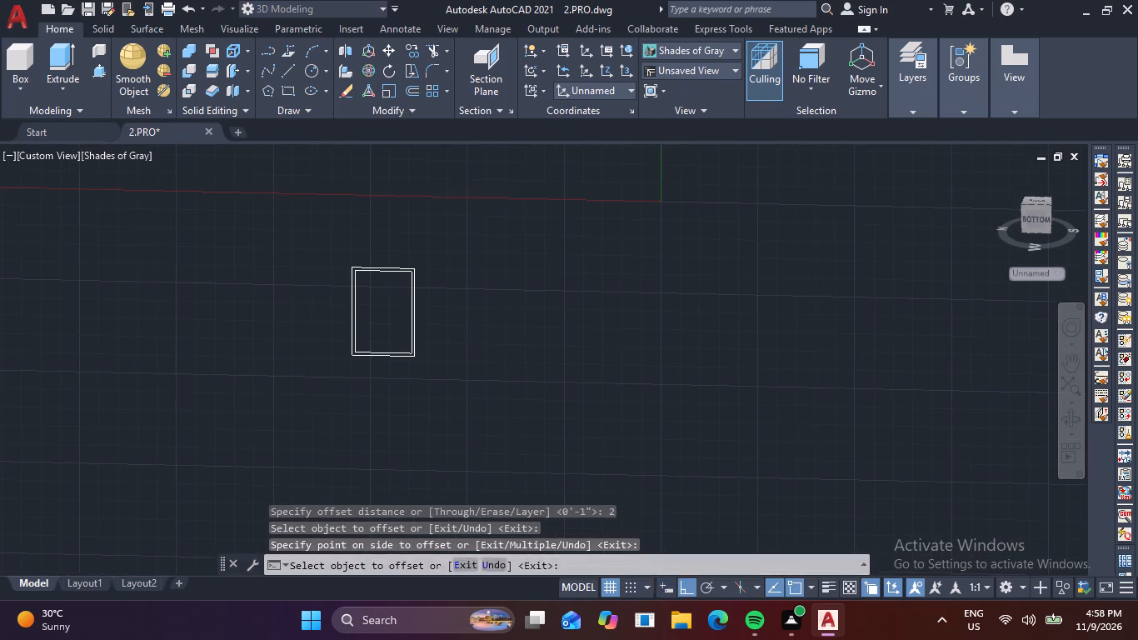
key(Escape)
Draw a half-width sash rectangle from the inner outline's upper corner to the midpoint of its bottom edge.
text(REC)
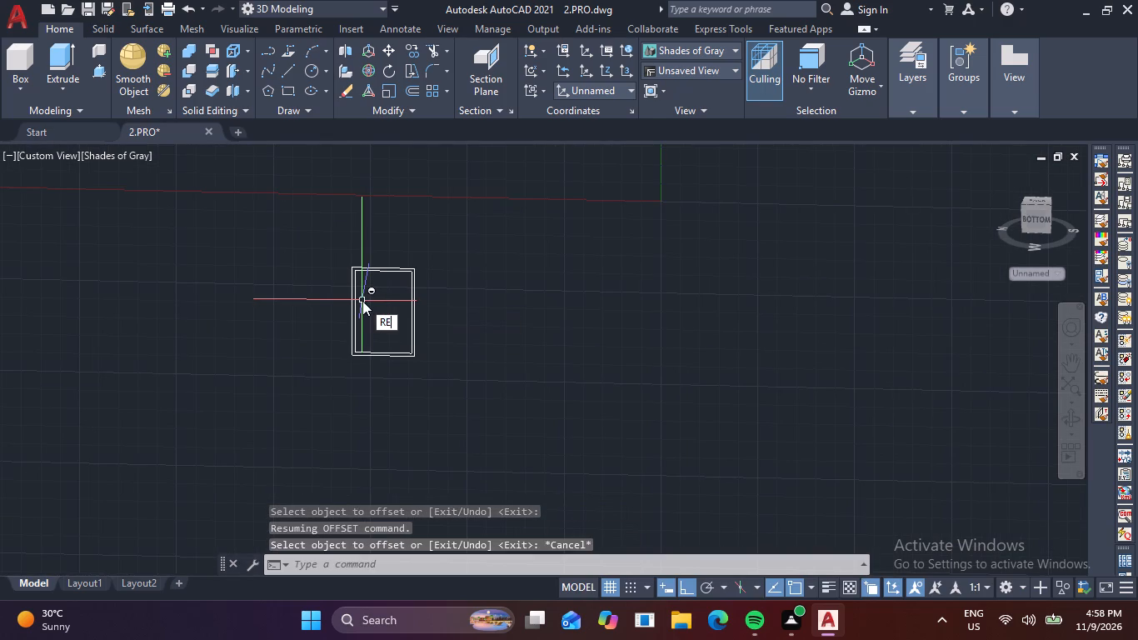
key(space)
scroll(360, 278, up, 4)
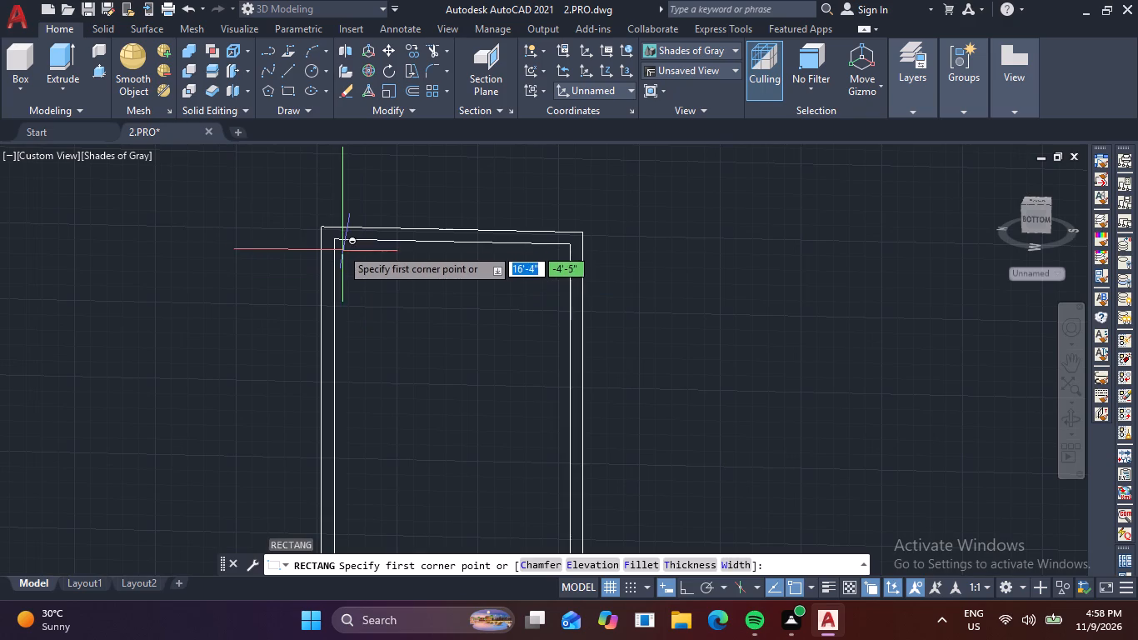
click(335, 241)
scroll(382, 282, down, 3)
middle_drag(378, 306, 329, 232)
scroll(348, 305, up, 3)
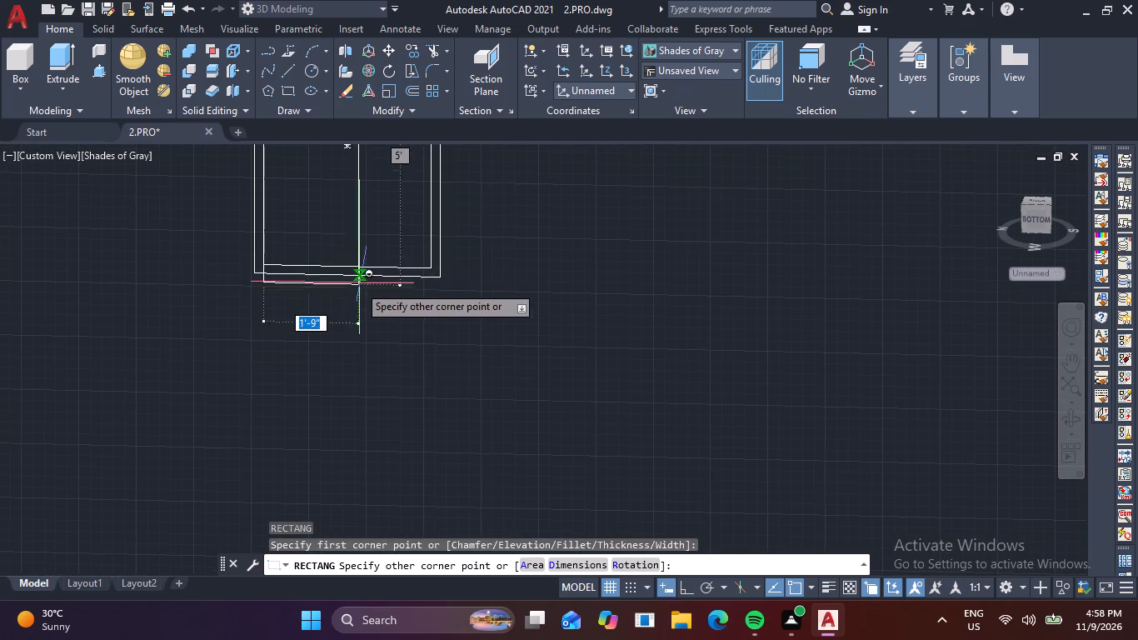
click(346, 271)
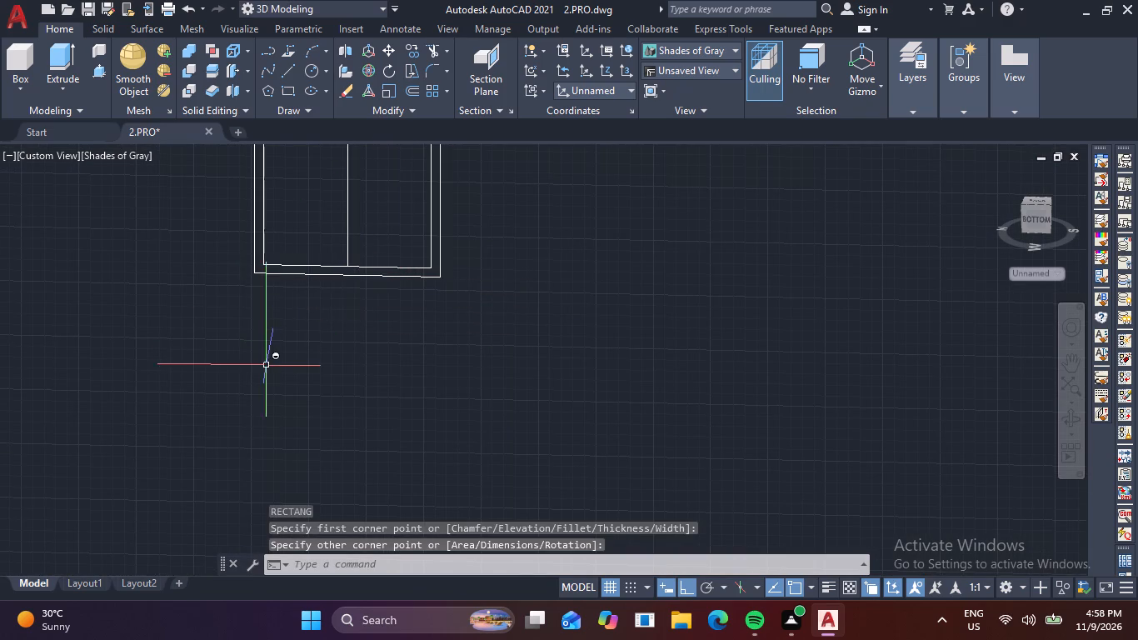
key(Escape)
Offset the half-width sash rectangle 1 inch inward.
scroll(340, 302, down, 2)
middle_drag(336, 316, 344, 407)
scroll(307, 280, up, 3)
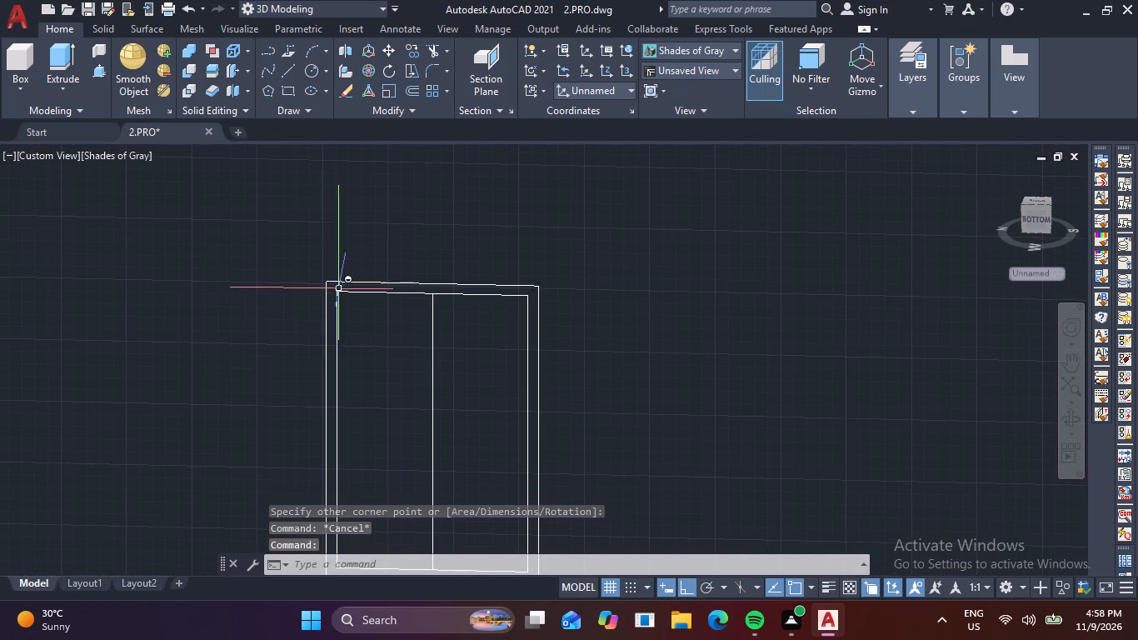
key(o)
key(space)
key(1)
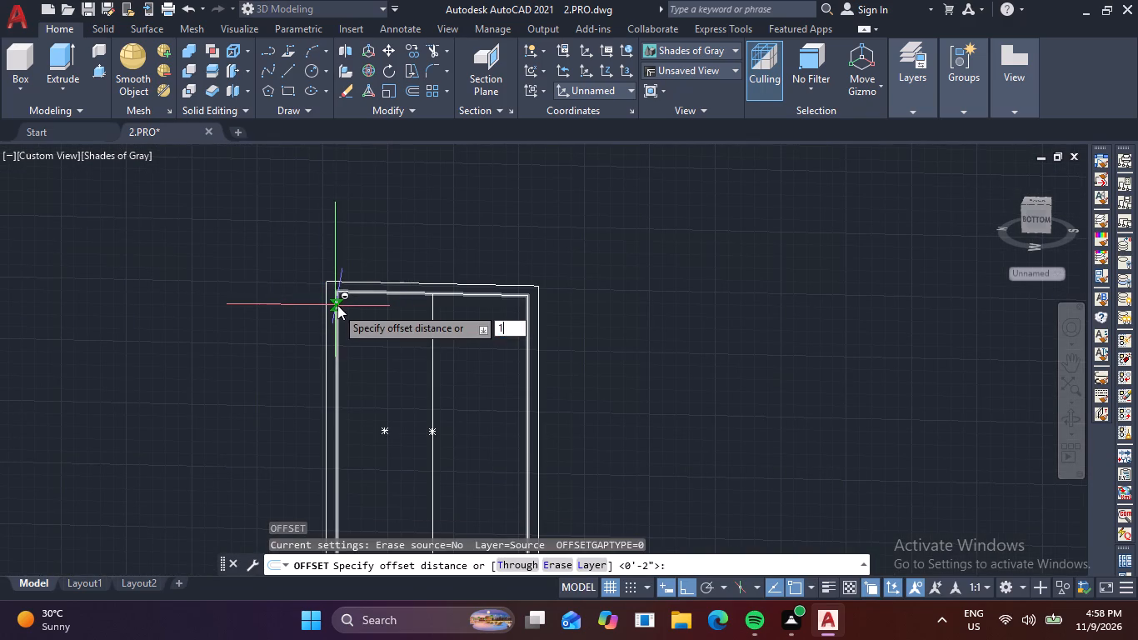
key(space)
scroll(358, 297, up, 1)
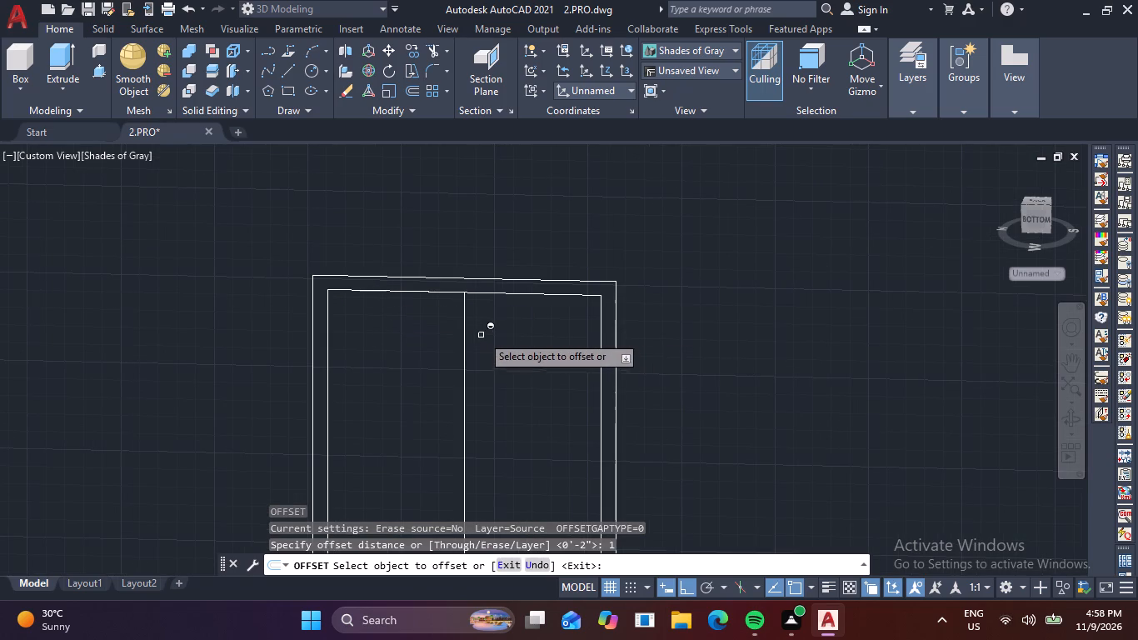
click(467, 332)
click(375, 328)
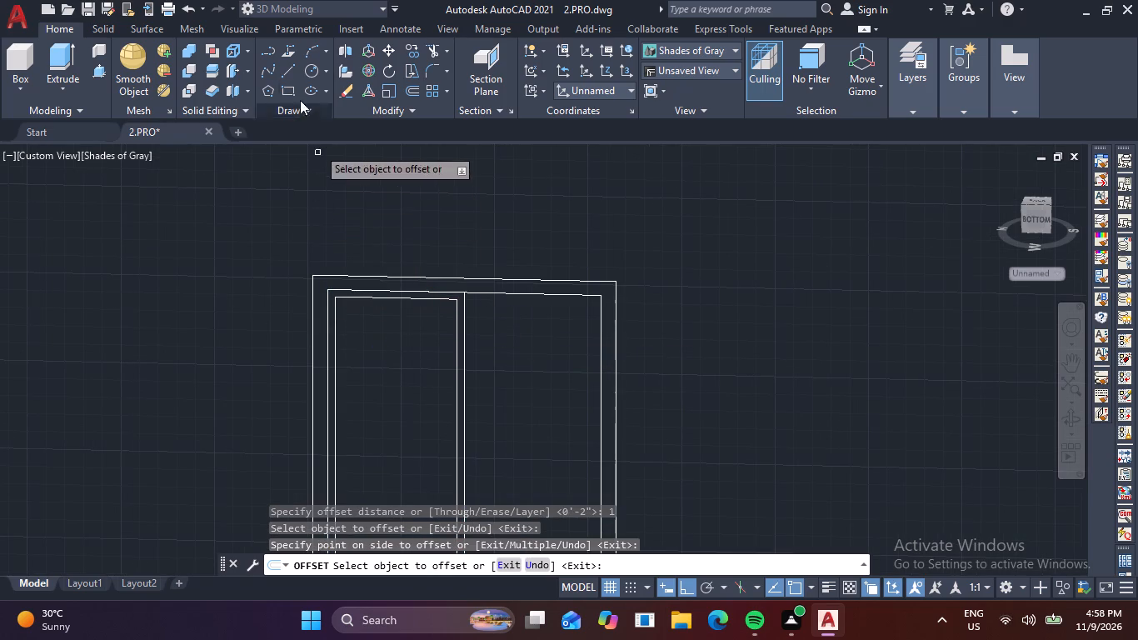
scroll(626, 467, down, 1)
middle_drag(556, 380, 633, 191)
key(Escape)
key(Escape)
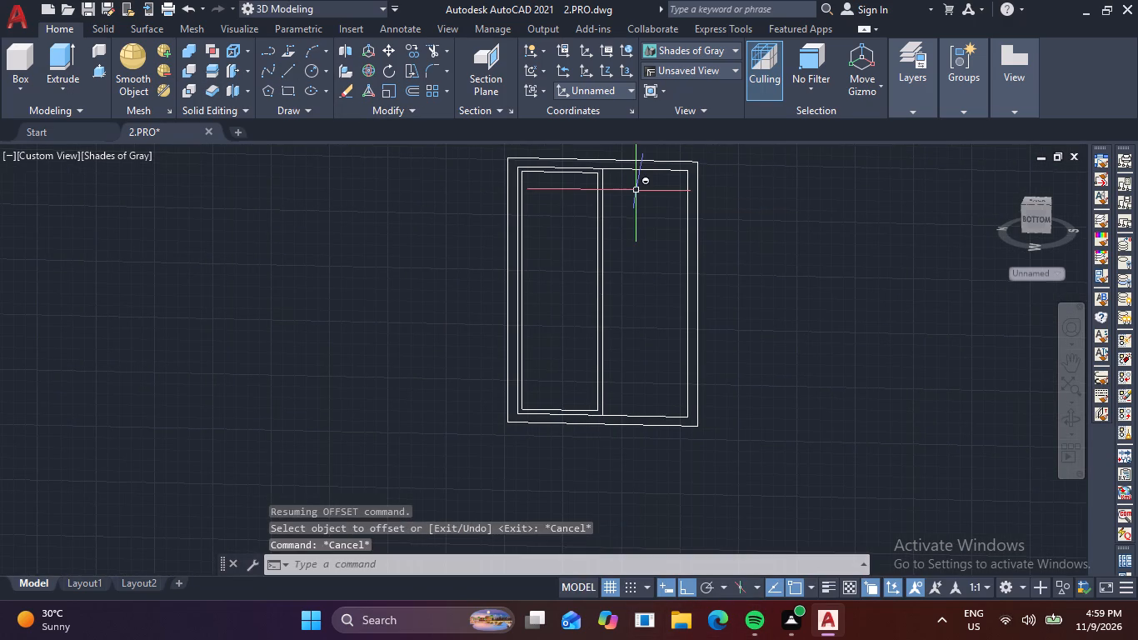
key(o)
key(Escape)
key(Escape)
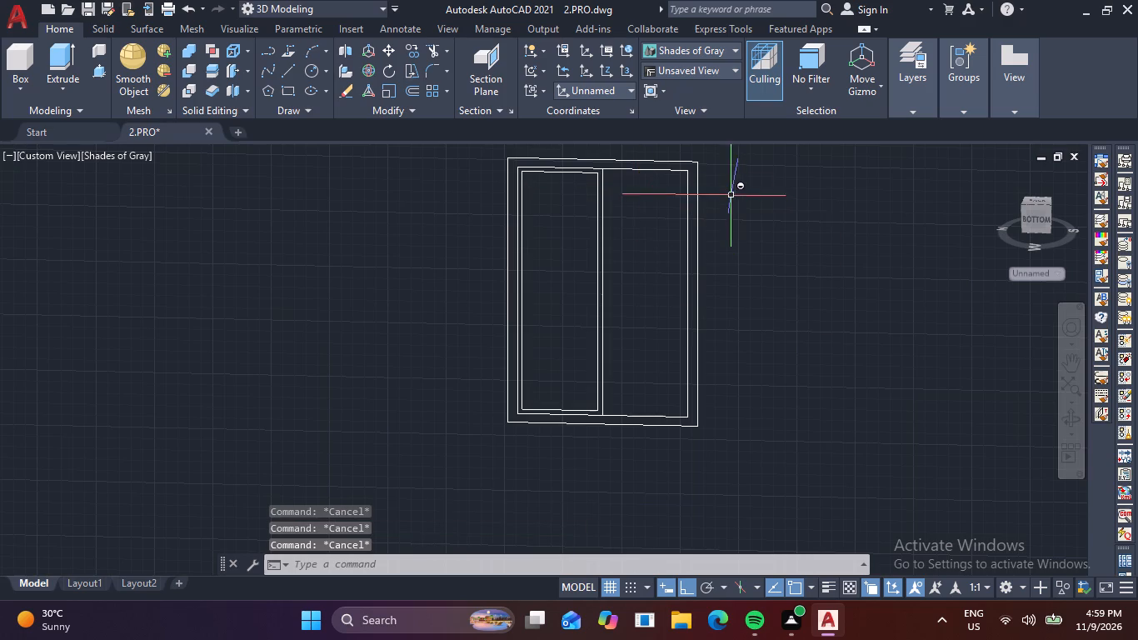
Set the UCS origin at the frame's upper corner on the empty half's side, with the Z axis along the top edge.
middle_drag(712, 212, 704, 280)
click(612, 67)
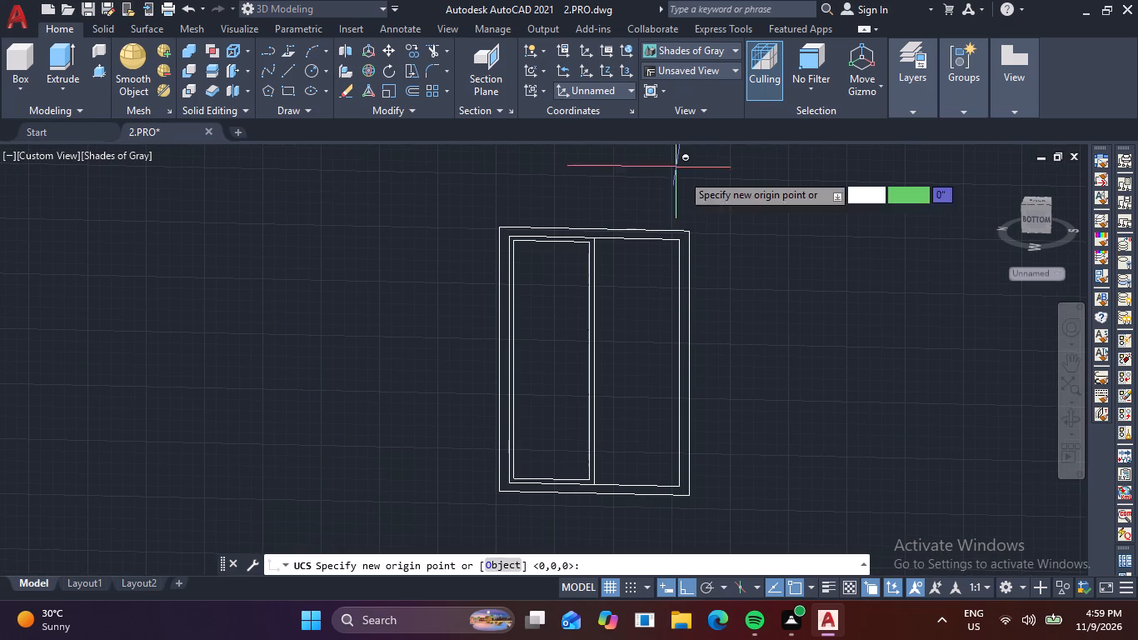
click(685, 233)
click(299, 232)
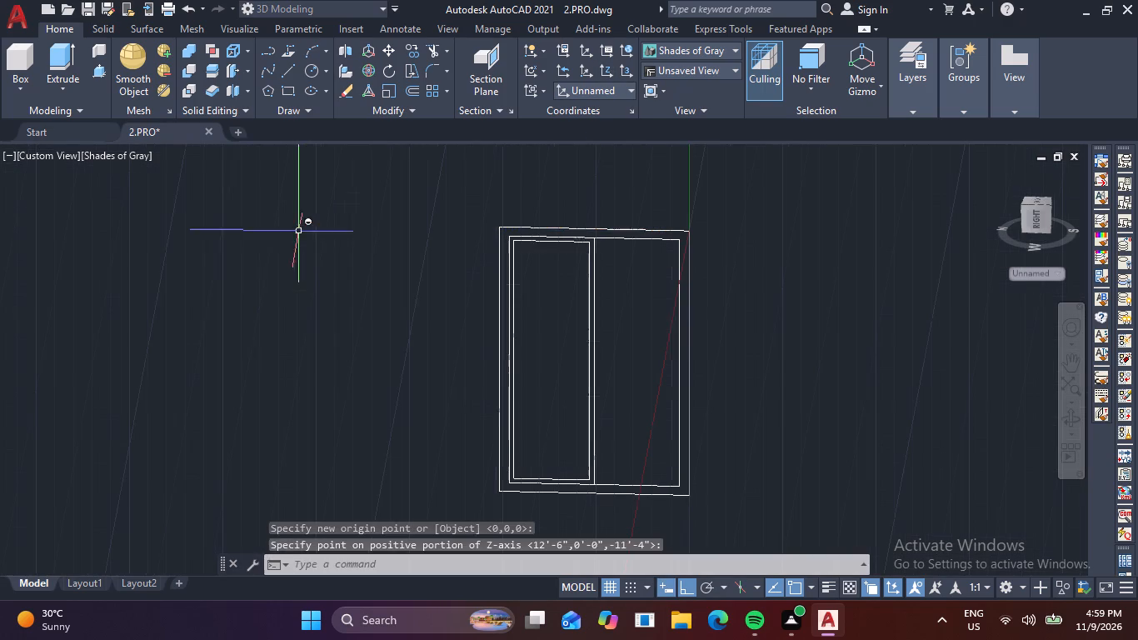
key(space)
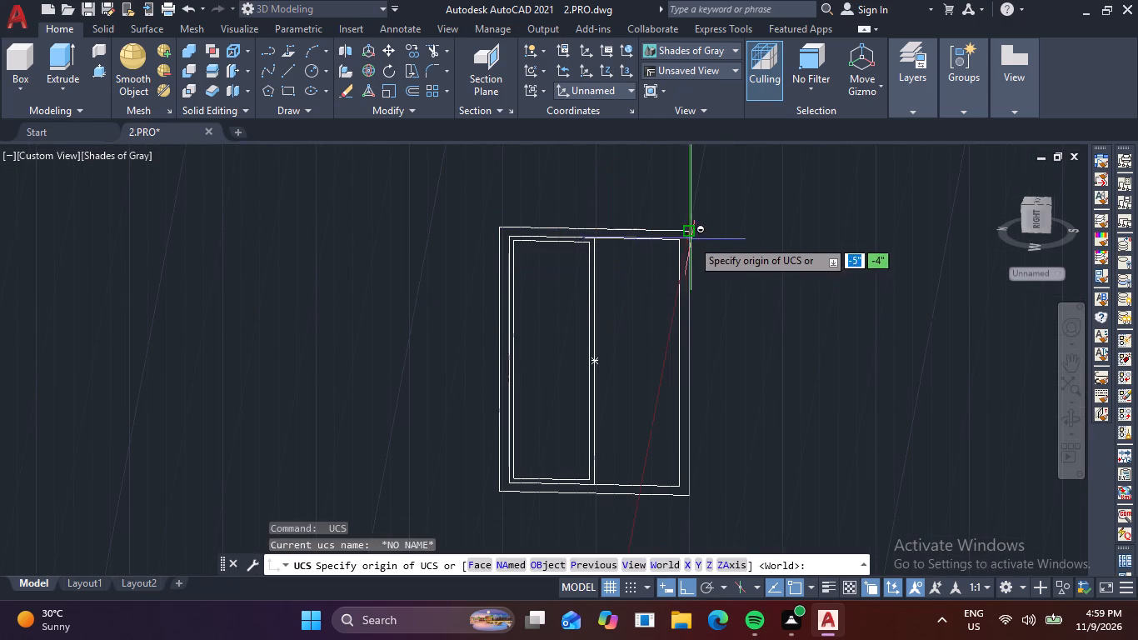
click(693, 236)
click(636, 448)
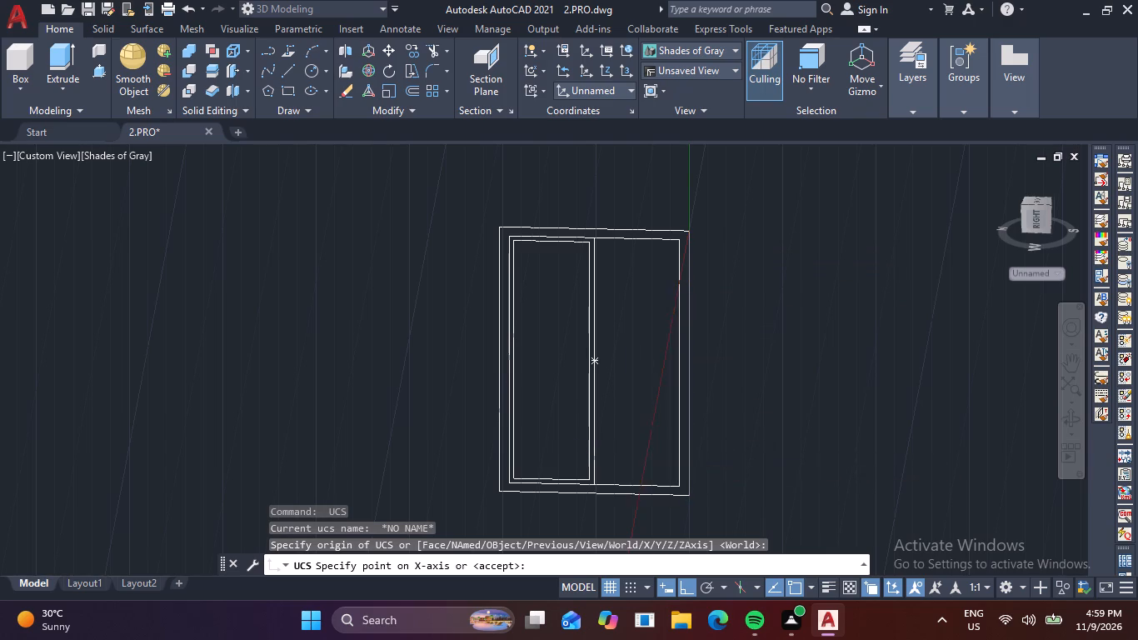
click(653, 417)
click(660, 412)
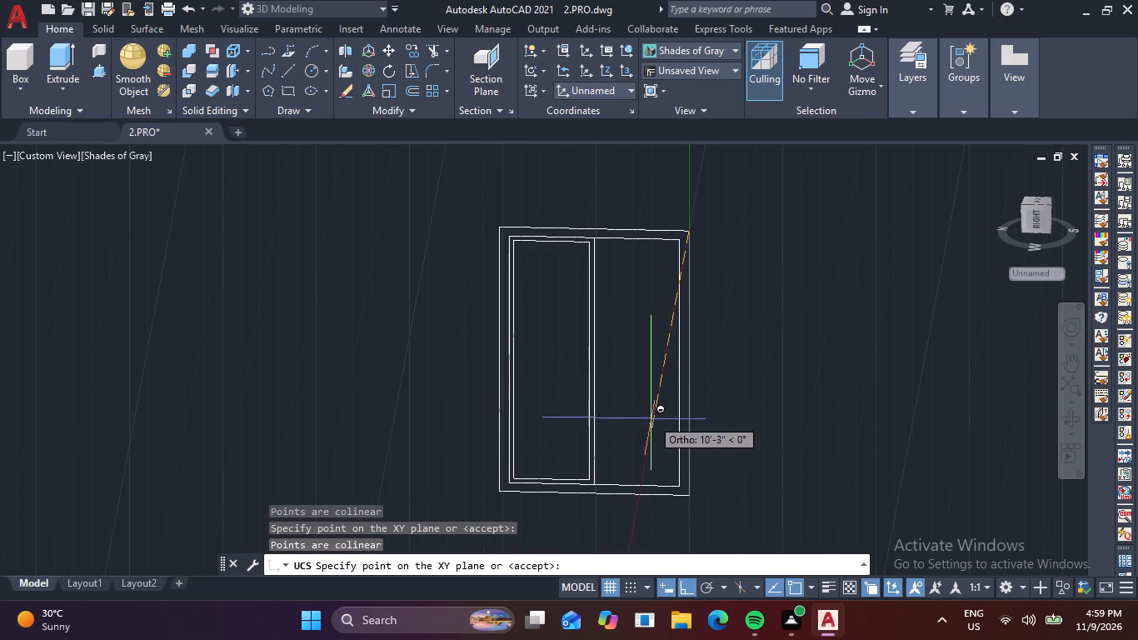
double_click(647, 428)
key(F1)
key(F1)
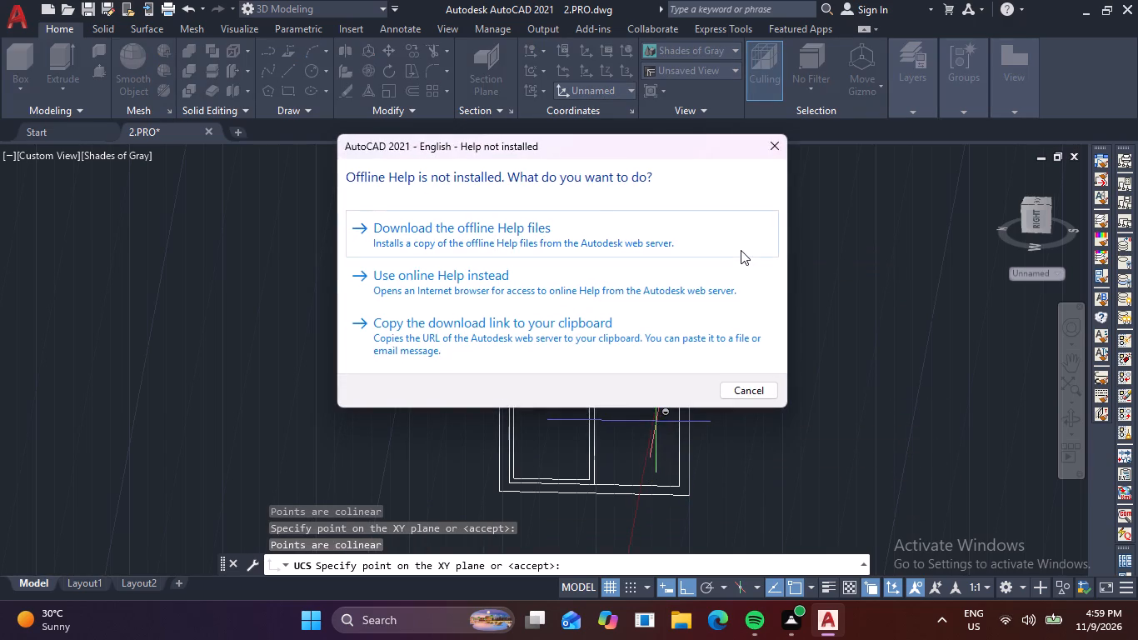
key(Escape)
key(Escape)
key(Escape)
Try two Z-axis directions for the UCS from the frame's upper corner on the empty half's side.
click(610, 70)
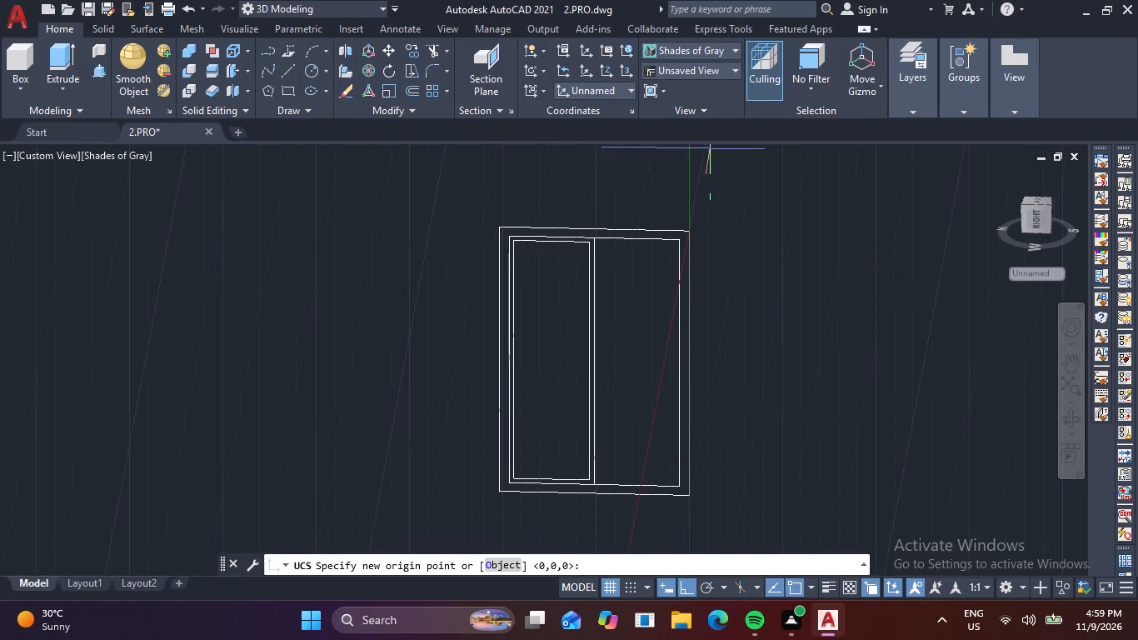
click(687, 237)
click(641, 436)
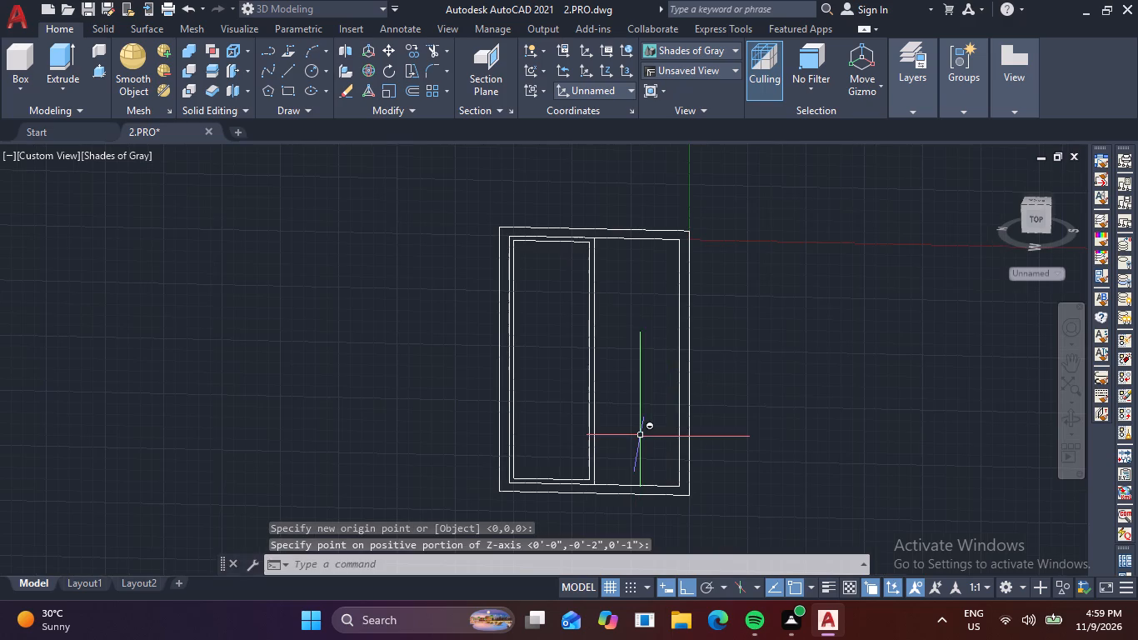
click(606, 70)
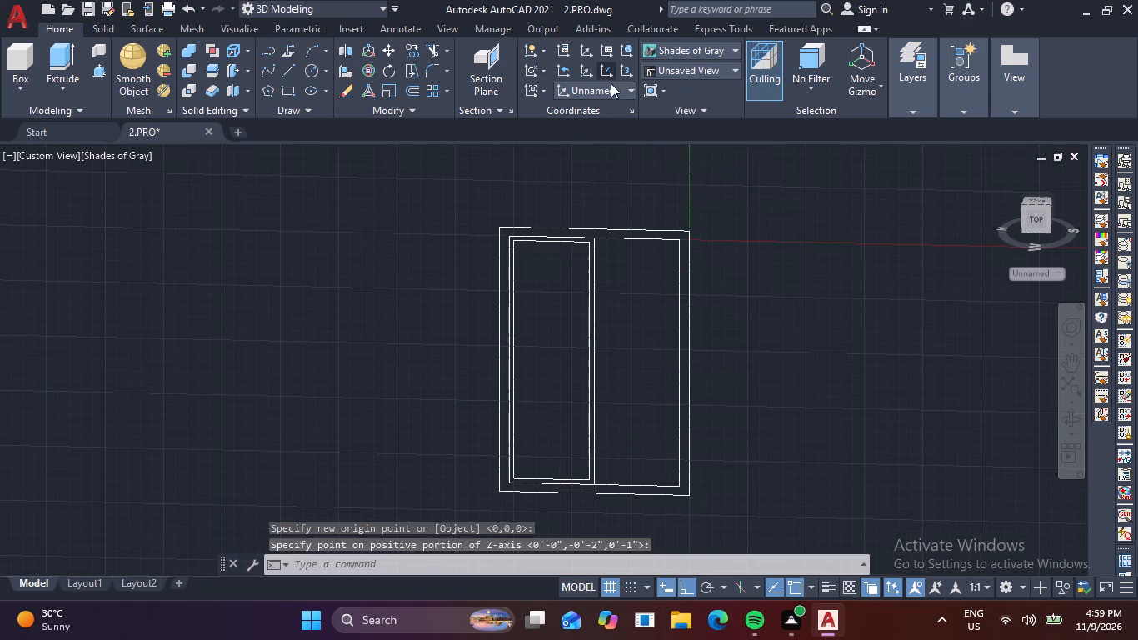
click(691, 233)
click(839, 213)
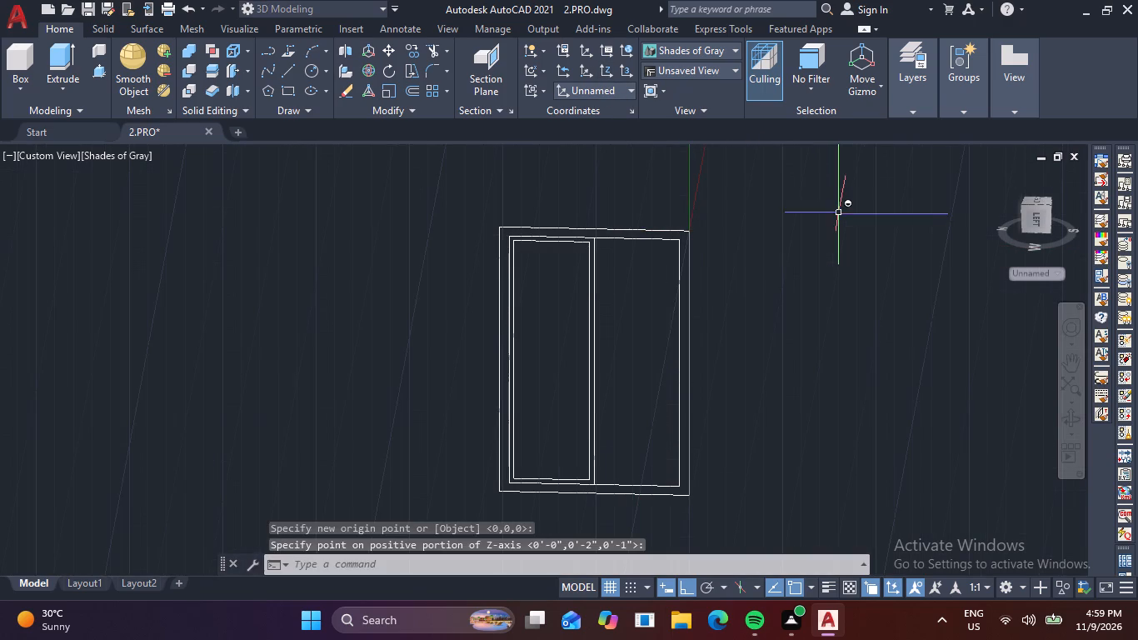
Set the UCS origin at the frame's upper corner on the empty half's side, with the Z axis perpendicular to the frame plane.
click(606, 71)
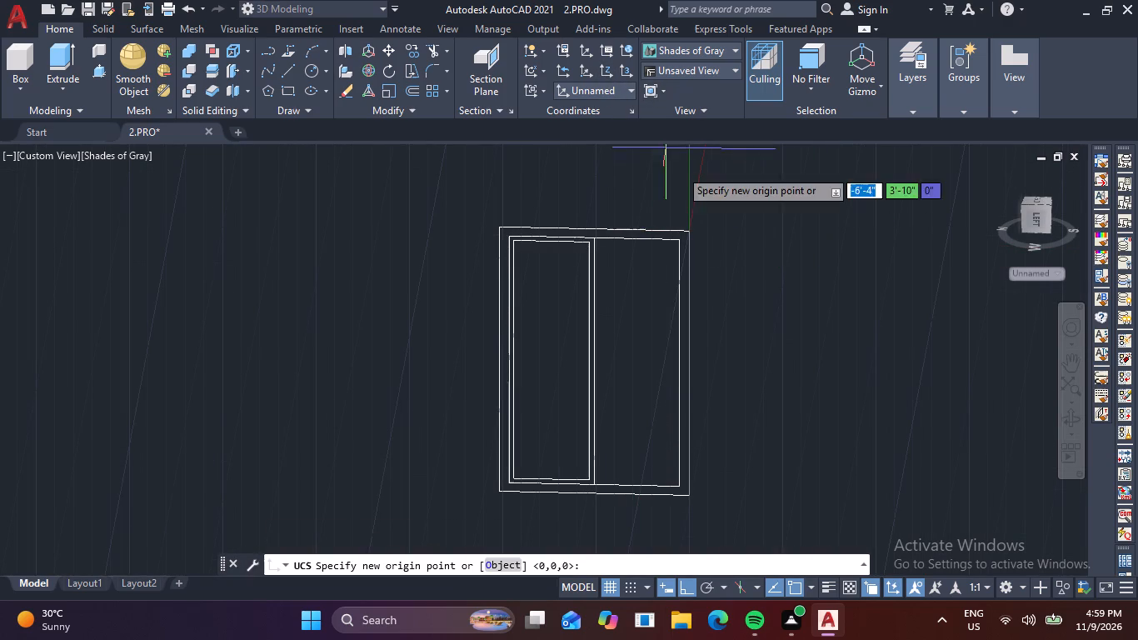
click(691, 232)
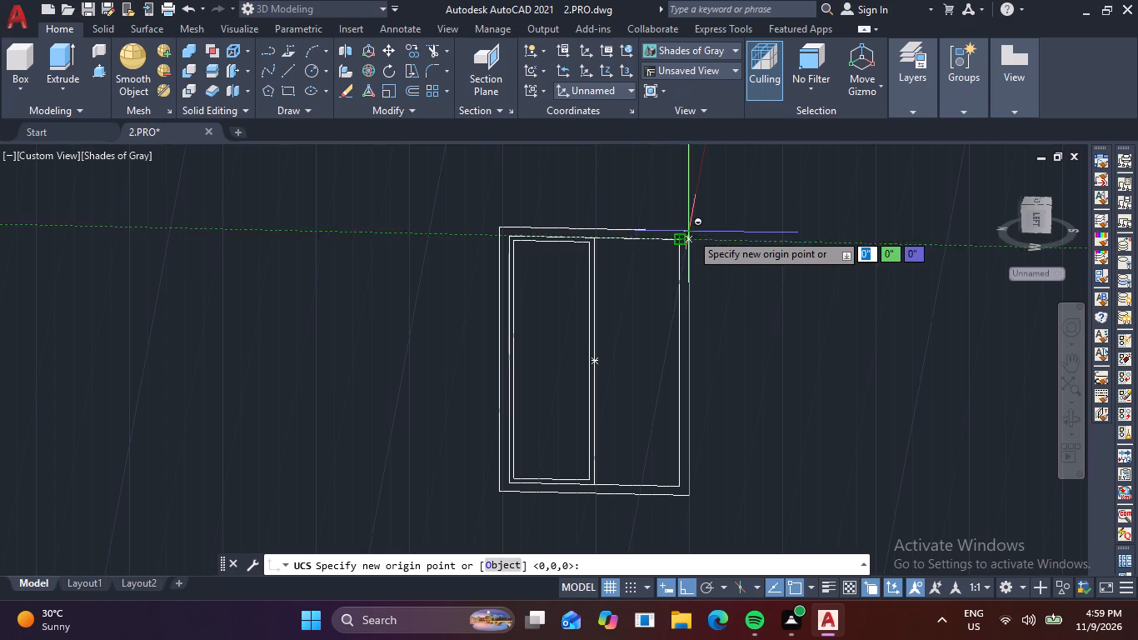
middle_drag(721, 177, 657, 328)
click(666, 232)
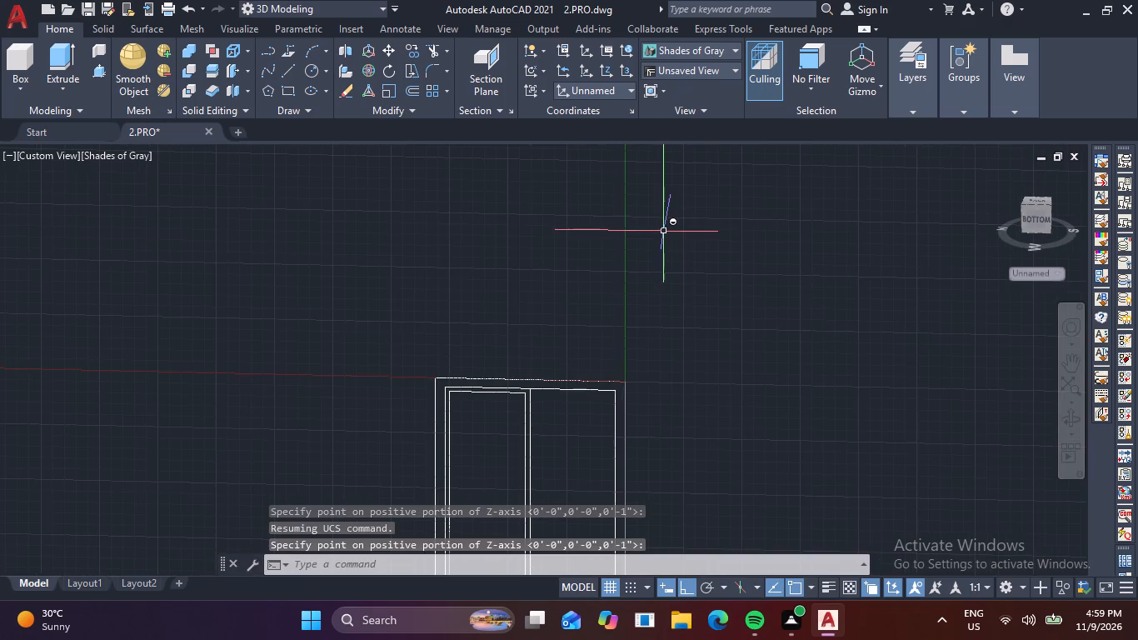
scroll(677, 252, down, 1)
middle_drag(600, 372, 619, 320)
scroll(593, 289, up, 2)
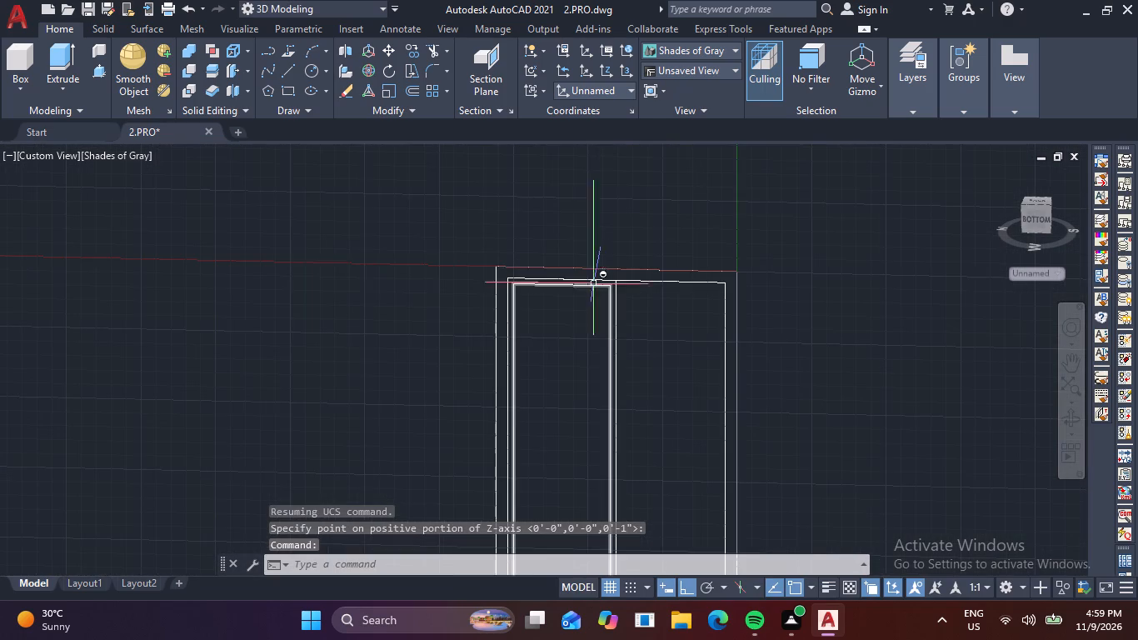
key(Escape)
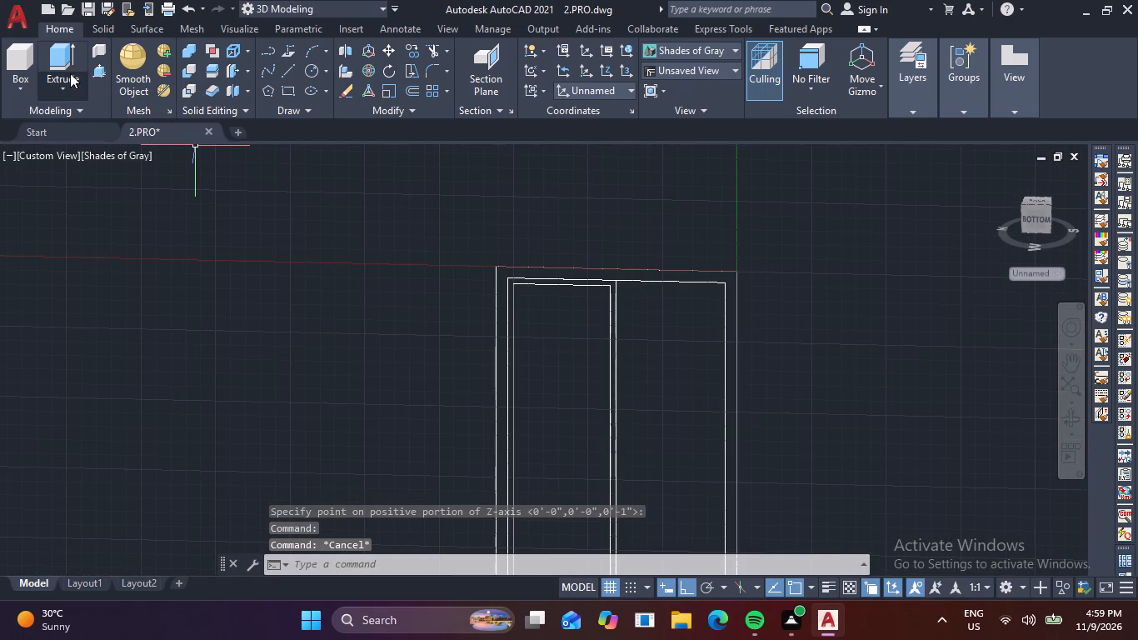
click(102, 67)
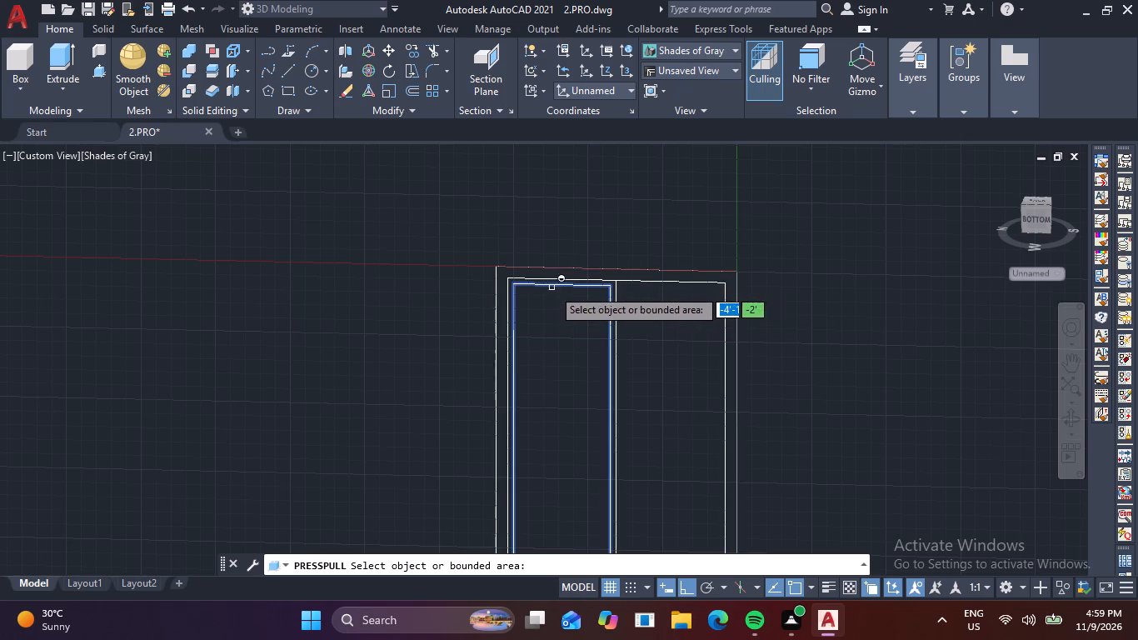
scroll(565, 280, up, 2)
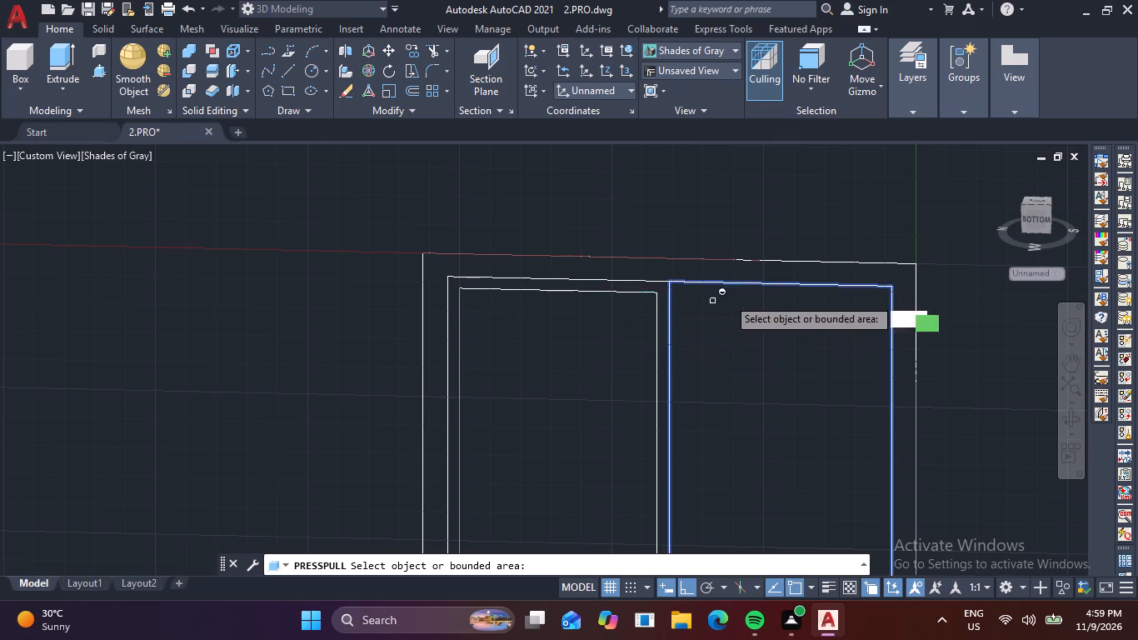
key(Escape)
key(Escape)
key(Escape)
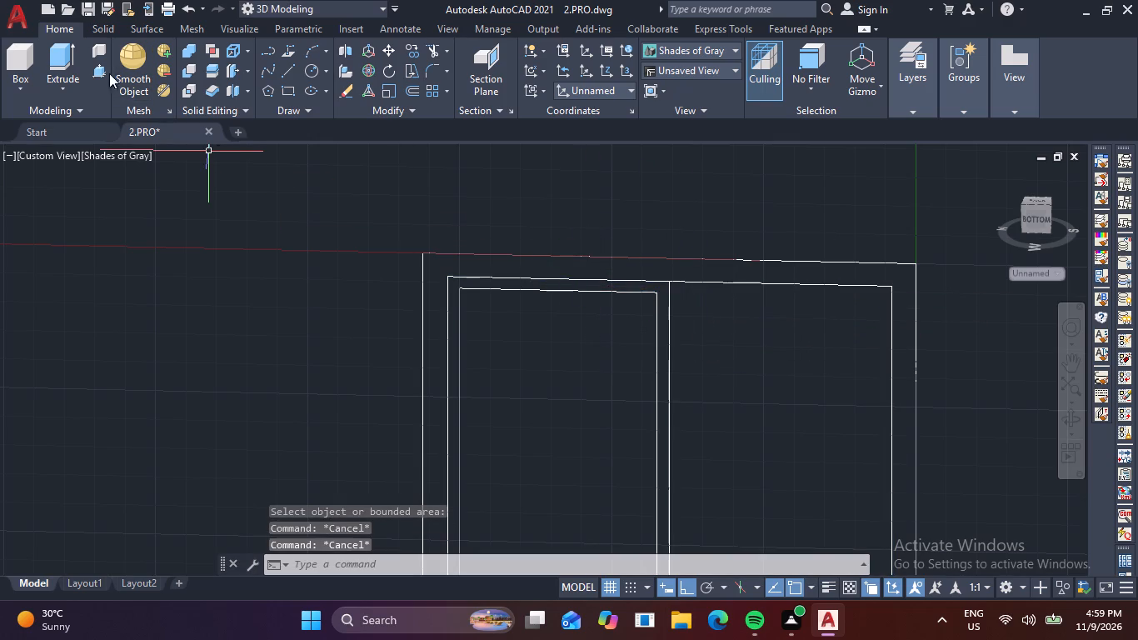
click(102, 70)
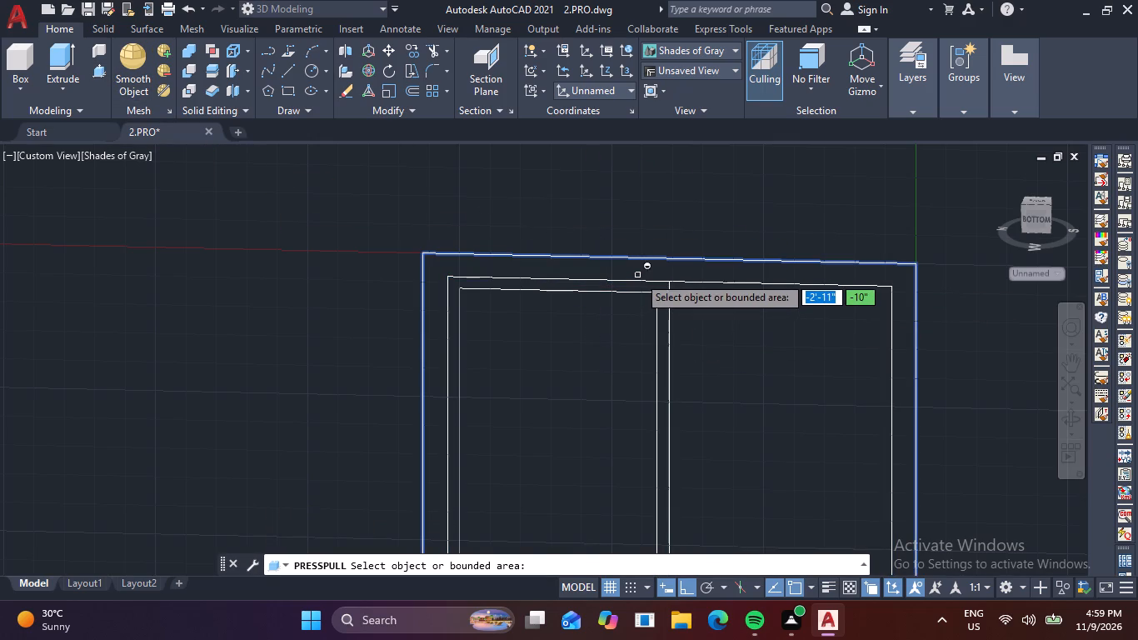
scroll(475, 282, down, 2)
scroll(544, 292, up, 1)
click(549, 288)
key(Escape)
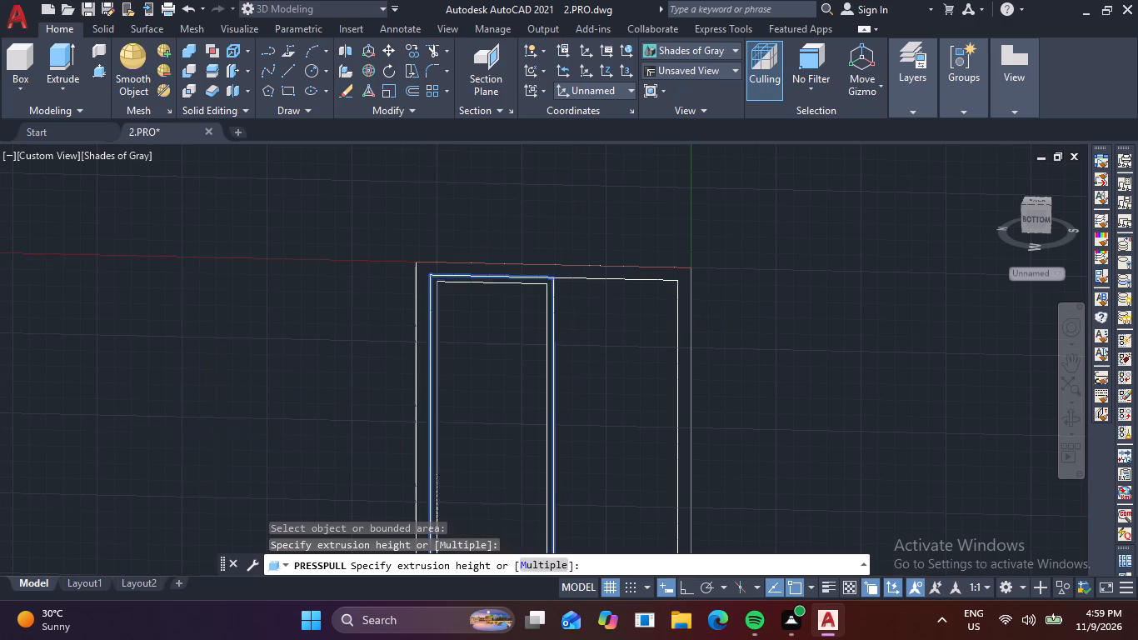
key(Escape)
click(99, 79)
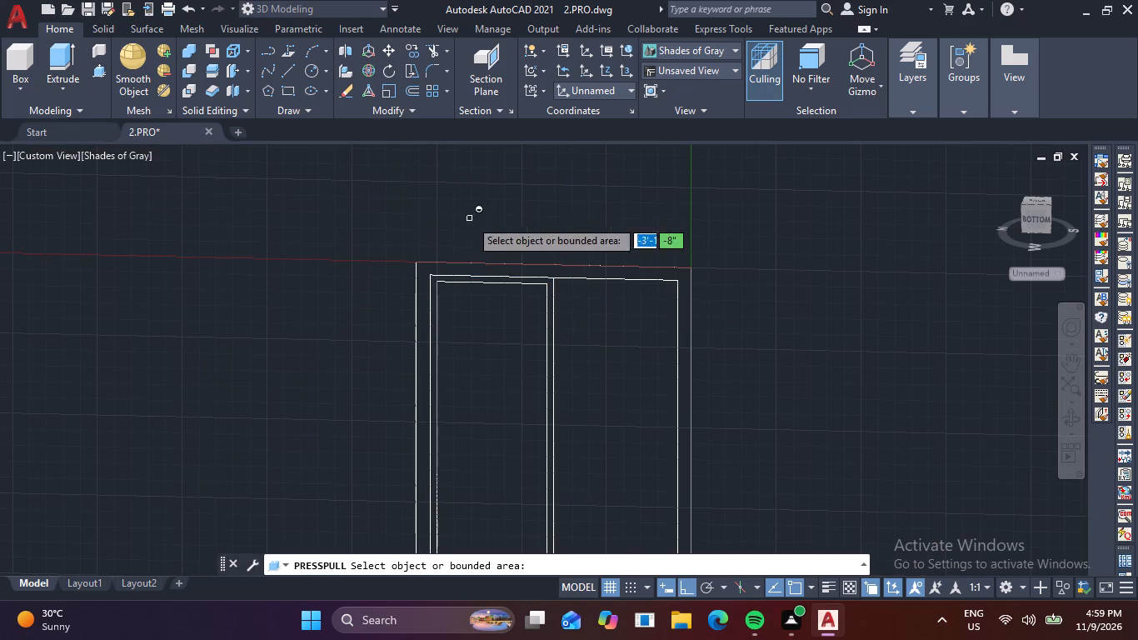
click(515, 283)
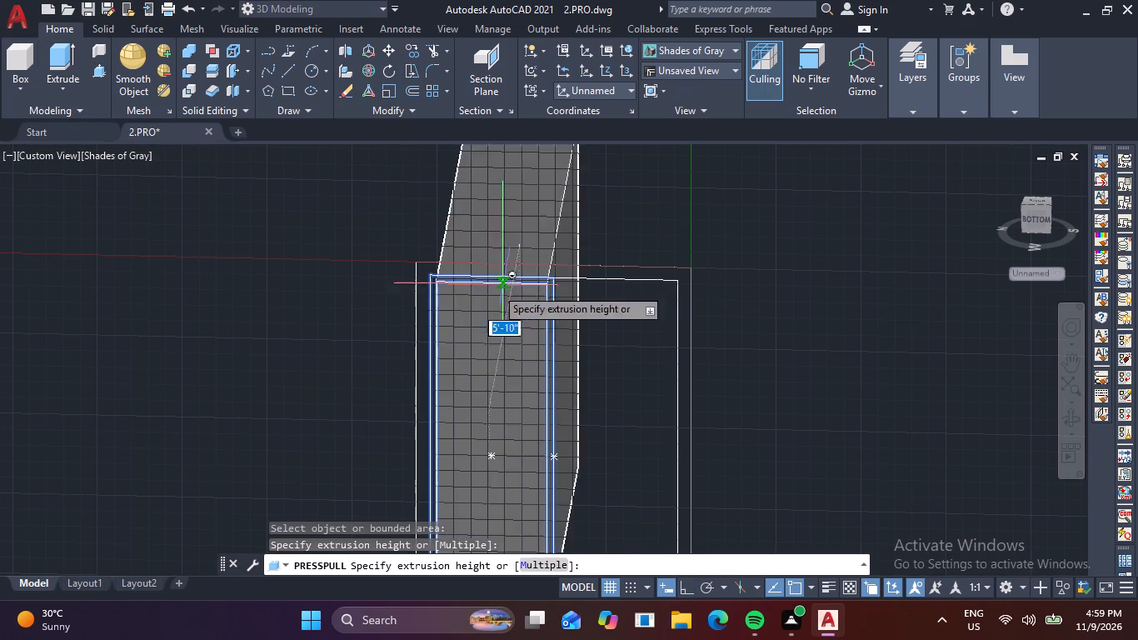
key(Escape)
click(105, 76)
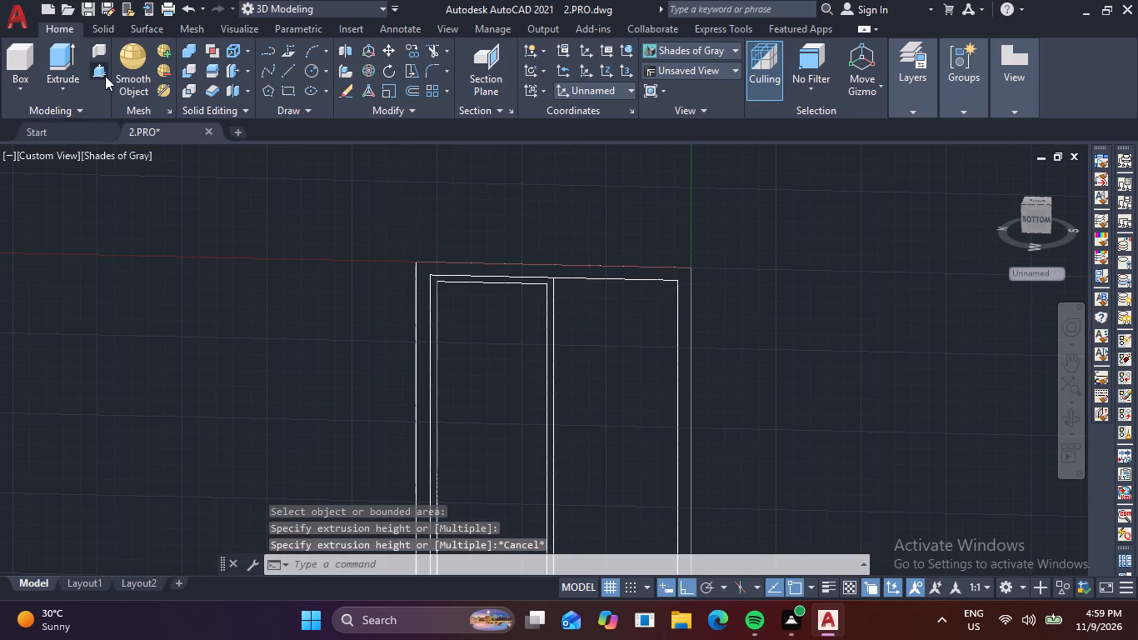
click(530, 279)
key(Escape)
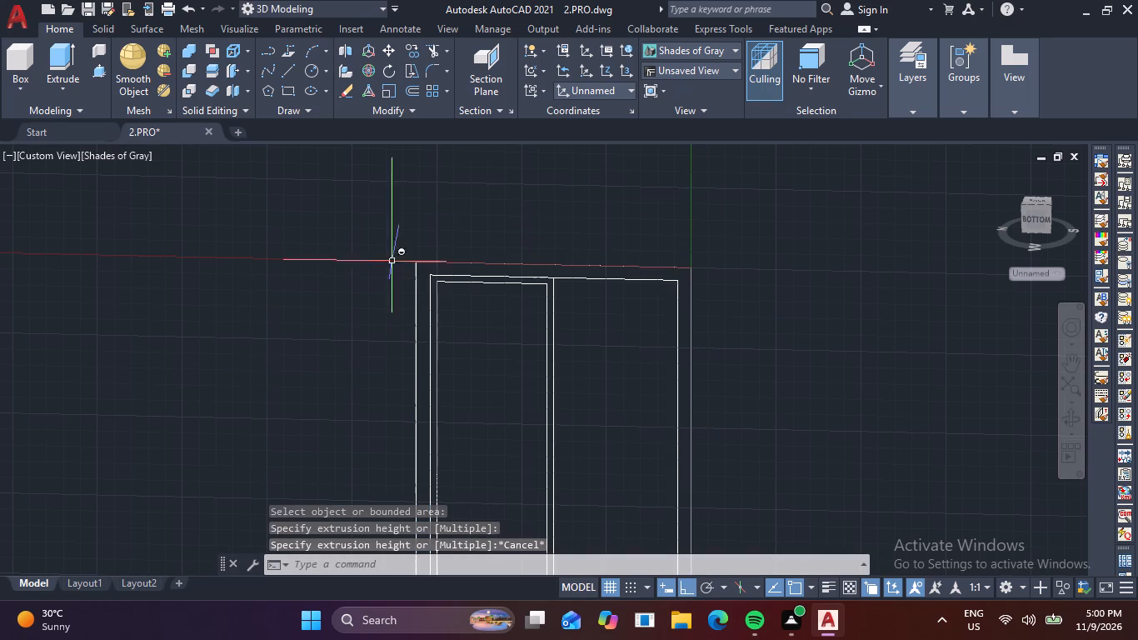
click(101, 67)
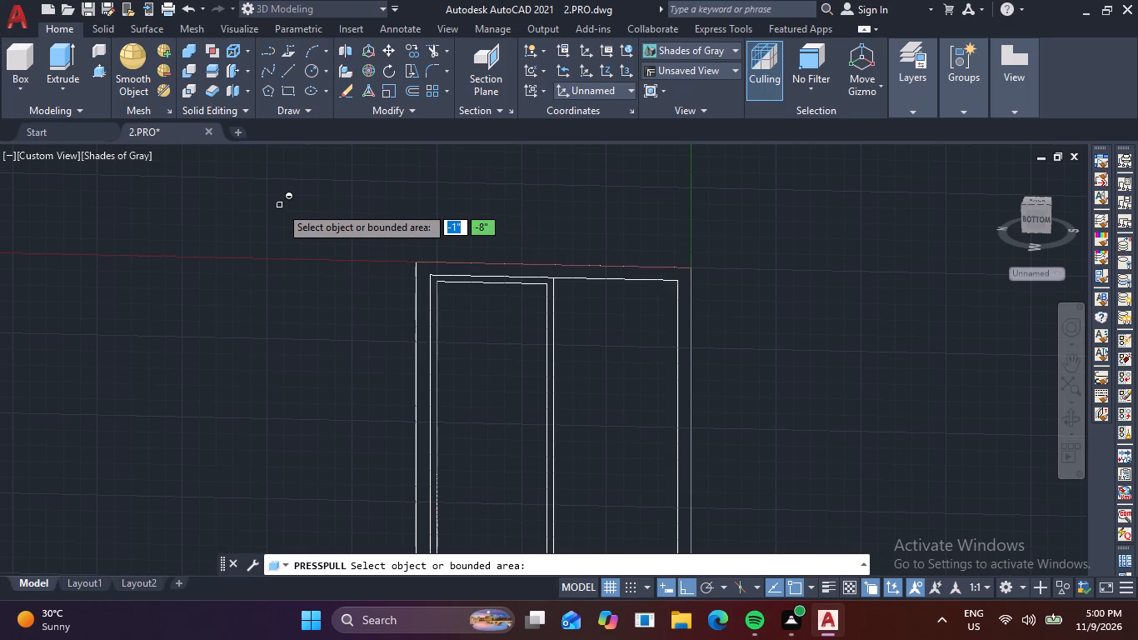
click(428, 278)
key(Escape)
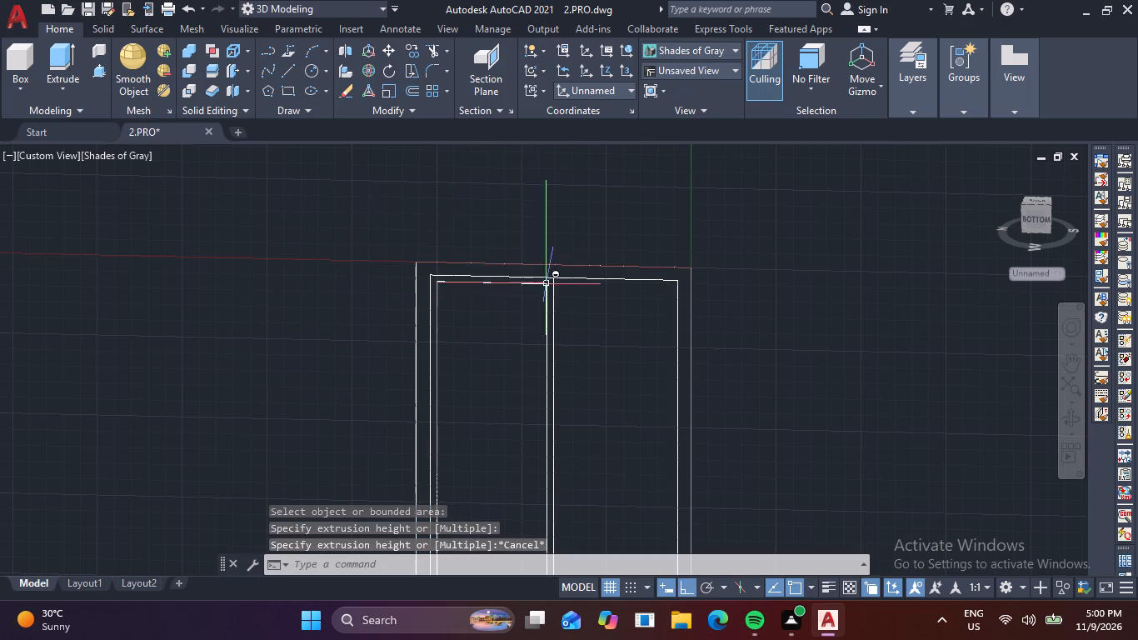
Press-pull the area inside the sash's inner rectangle by 0.6 to form the glass pane.
click(92, 70)
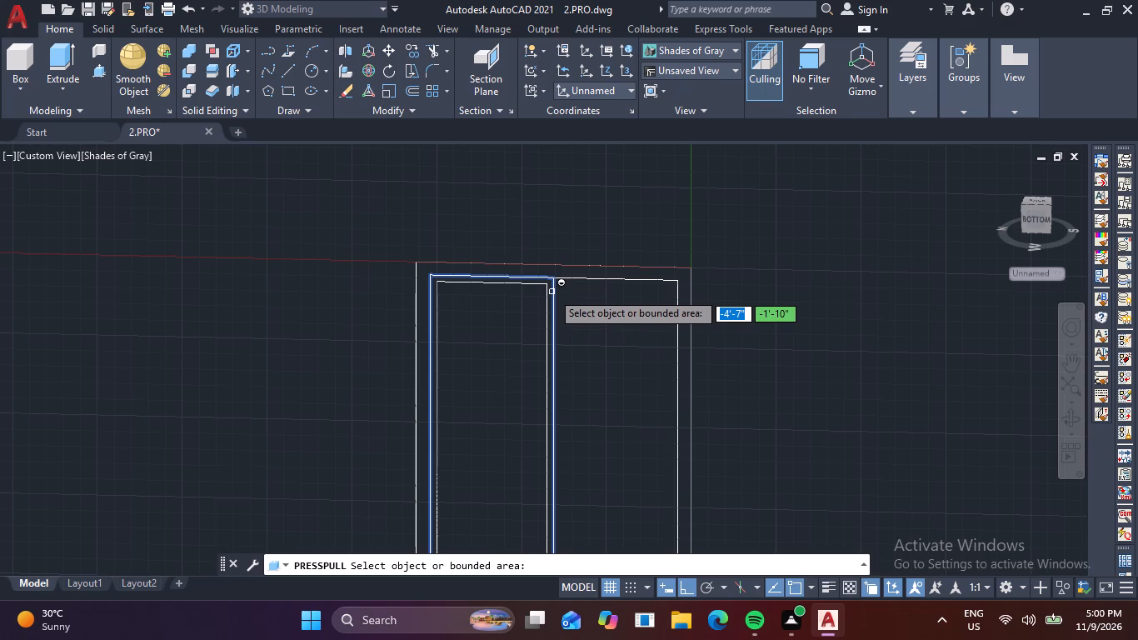
scroll(596, 284, down, 2)
middle_drag(595, 324, 539, 194)
scroll(522, 344, up, 2)
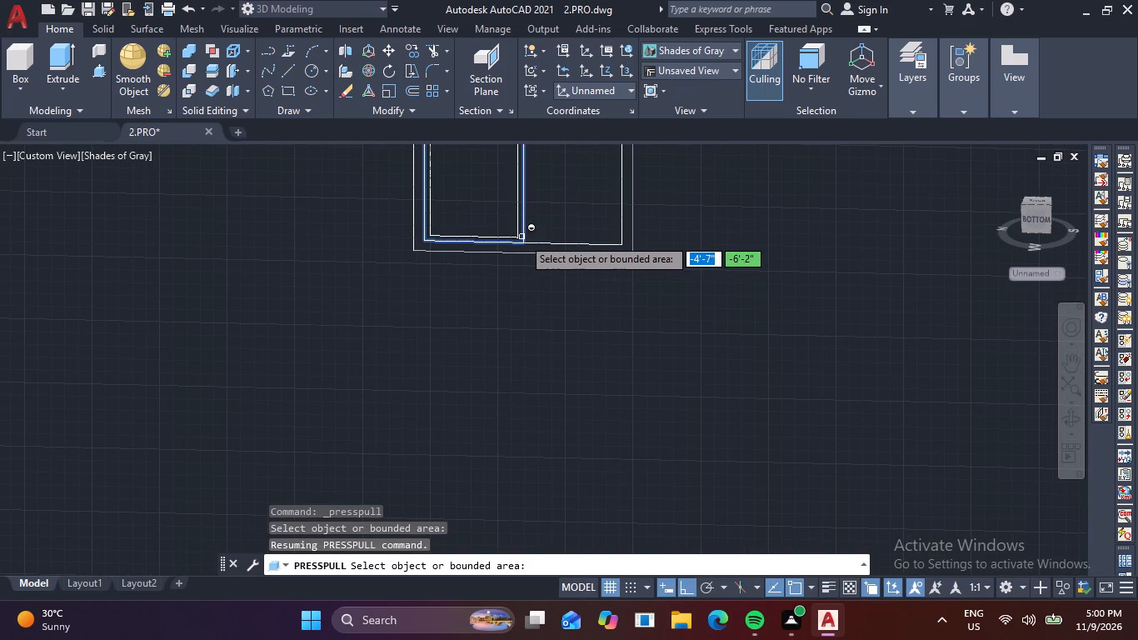
click(498, 204)
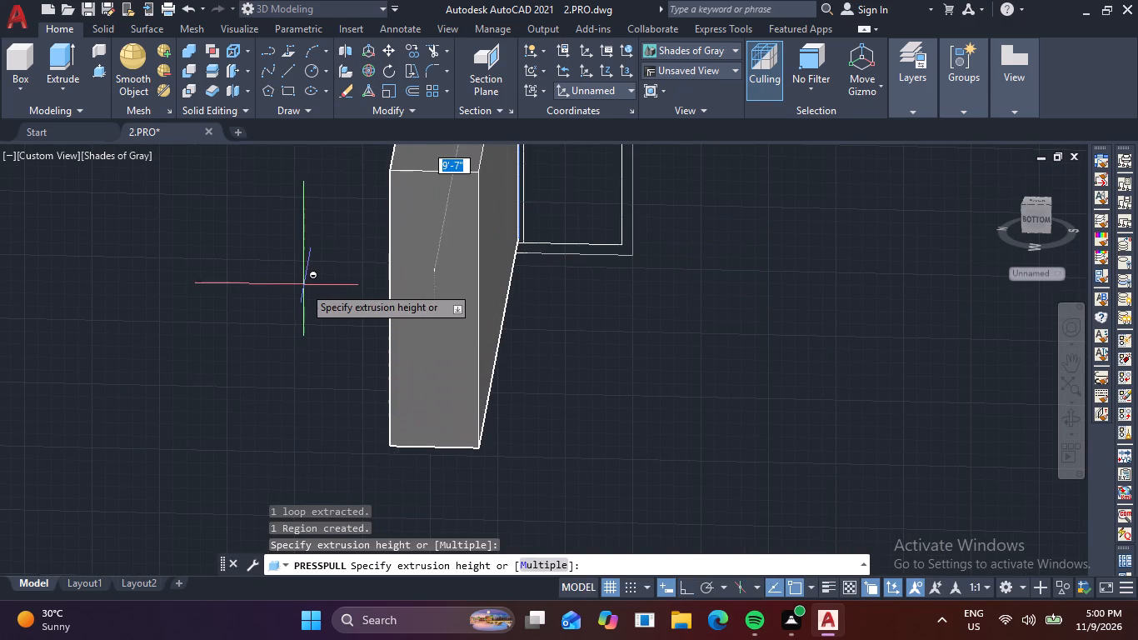
key(period)
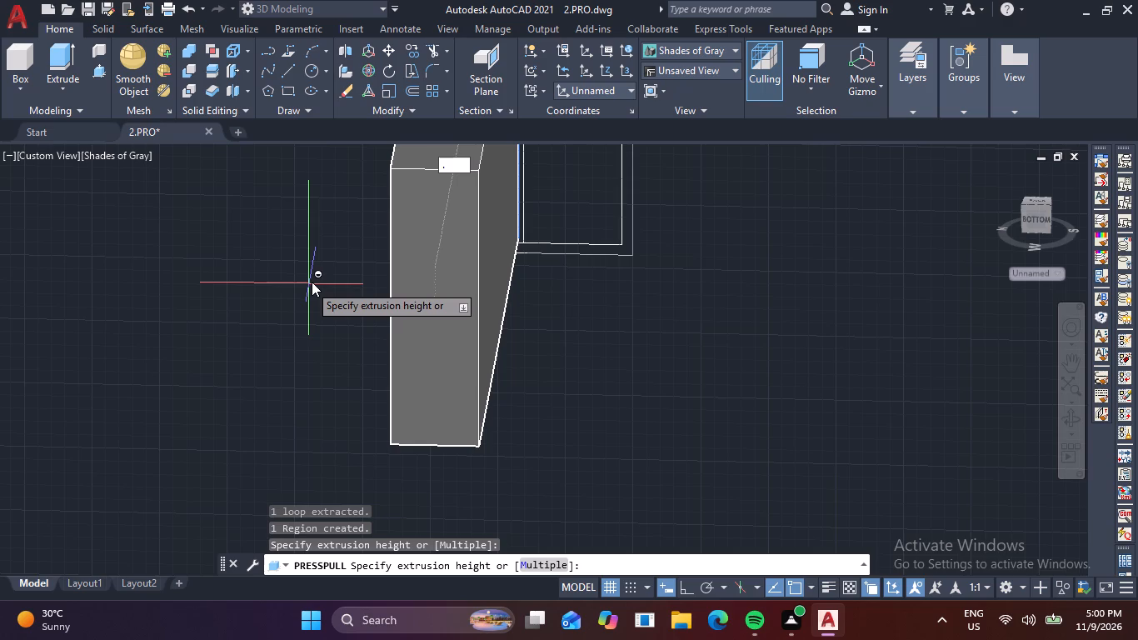
key(6)
key(space)
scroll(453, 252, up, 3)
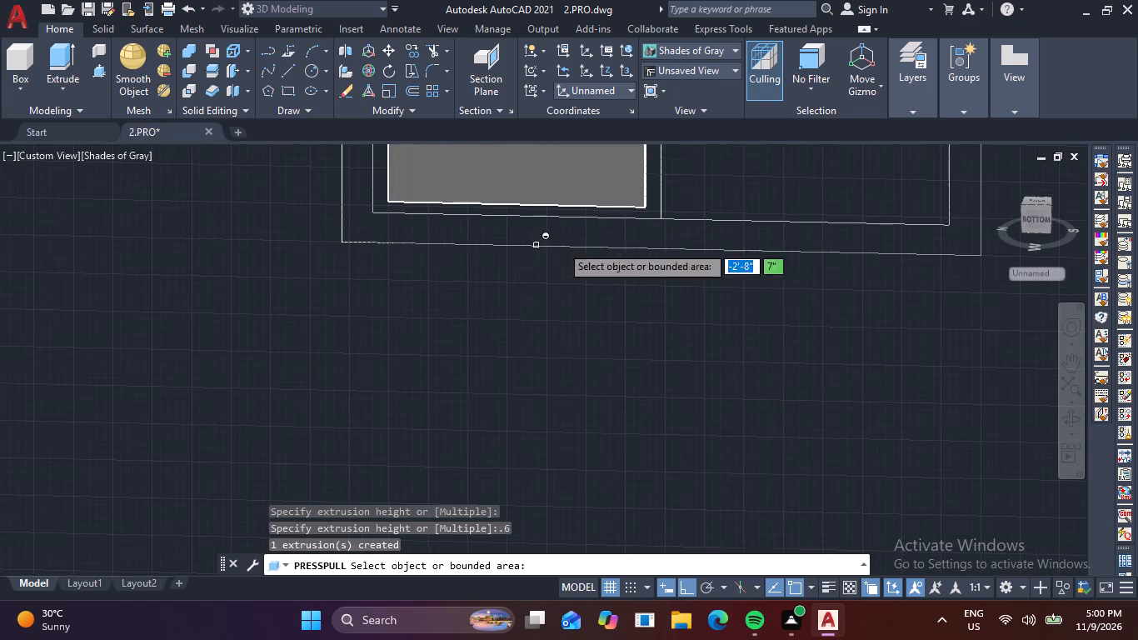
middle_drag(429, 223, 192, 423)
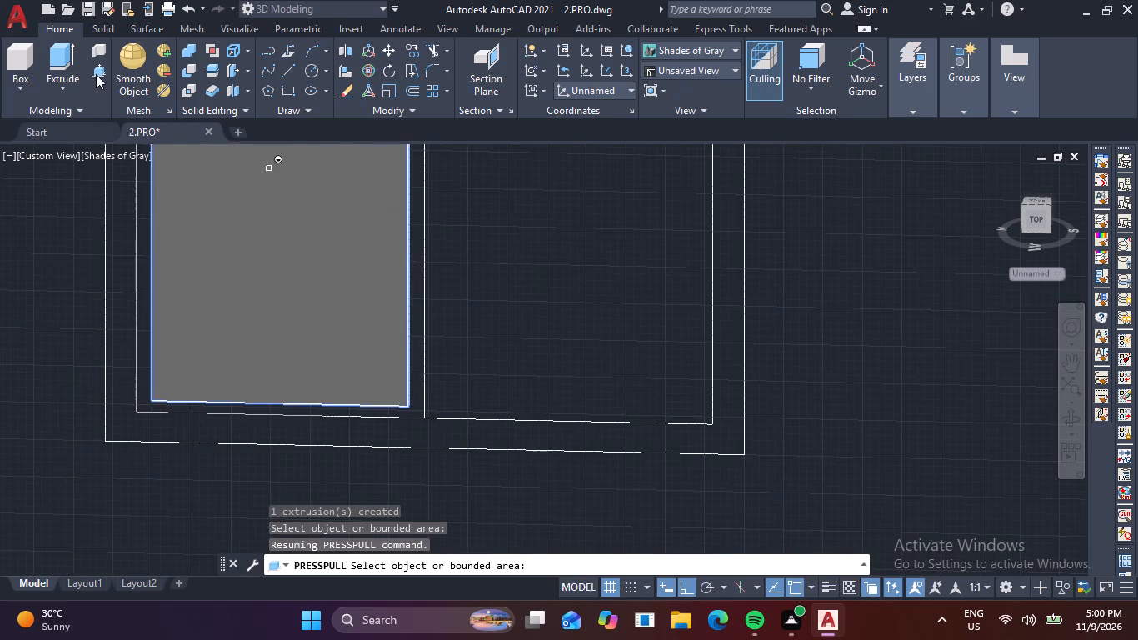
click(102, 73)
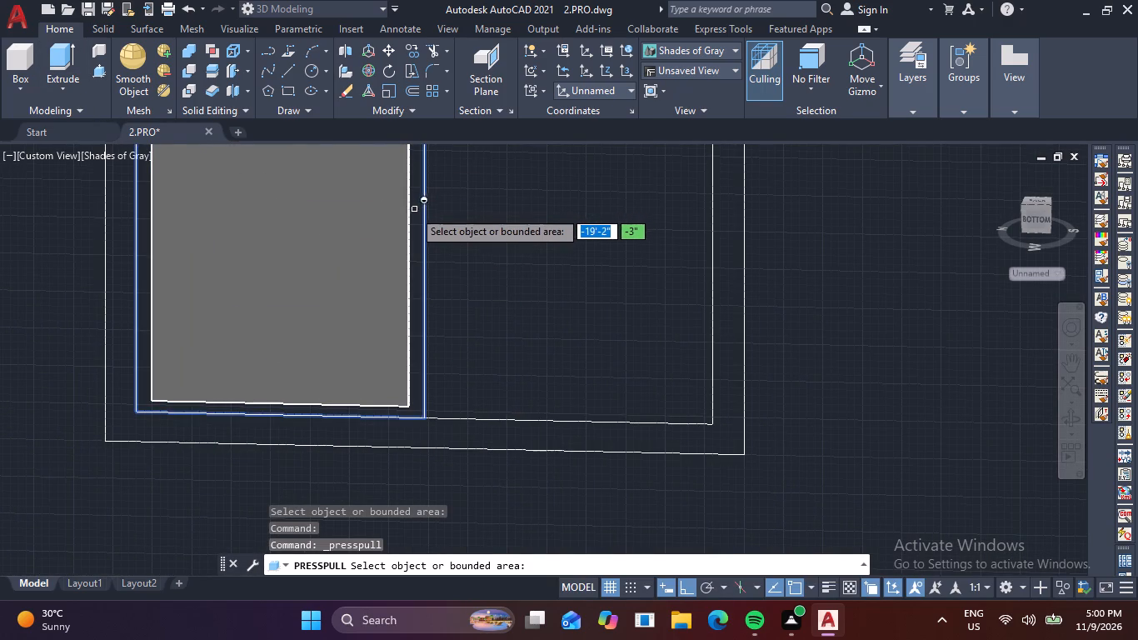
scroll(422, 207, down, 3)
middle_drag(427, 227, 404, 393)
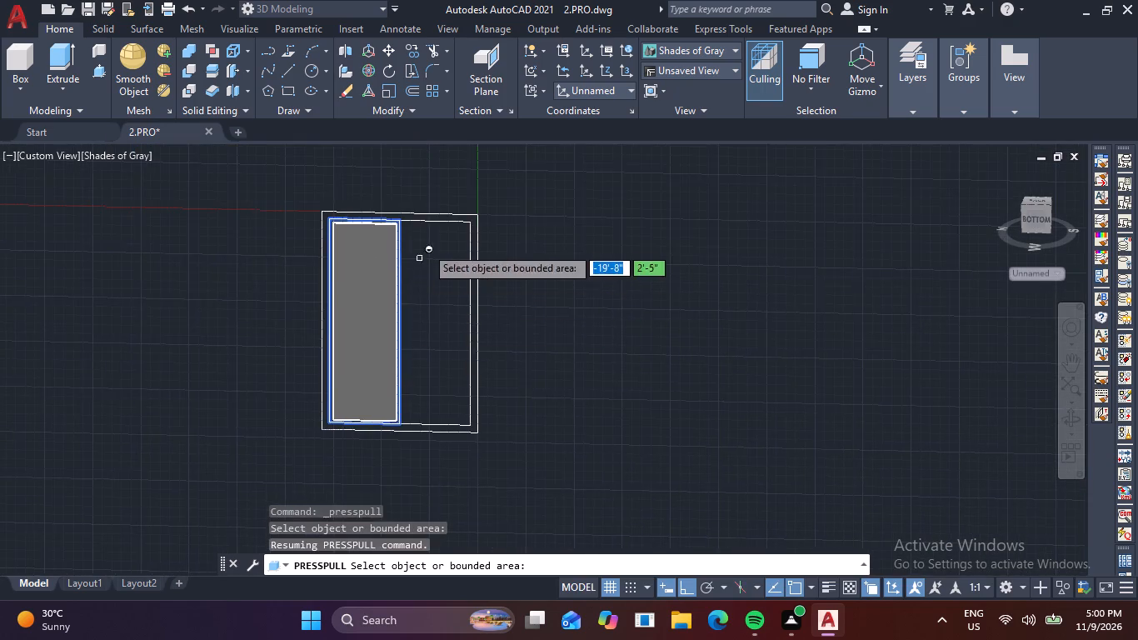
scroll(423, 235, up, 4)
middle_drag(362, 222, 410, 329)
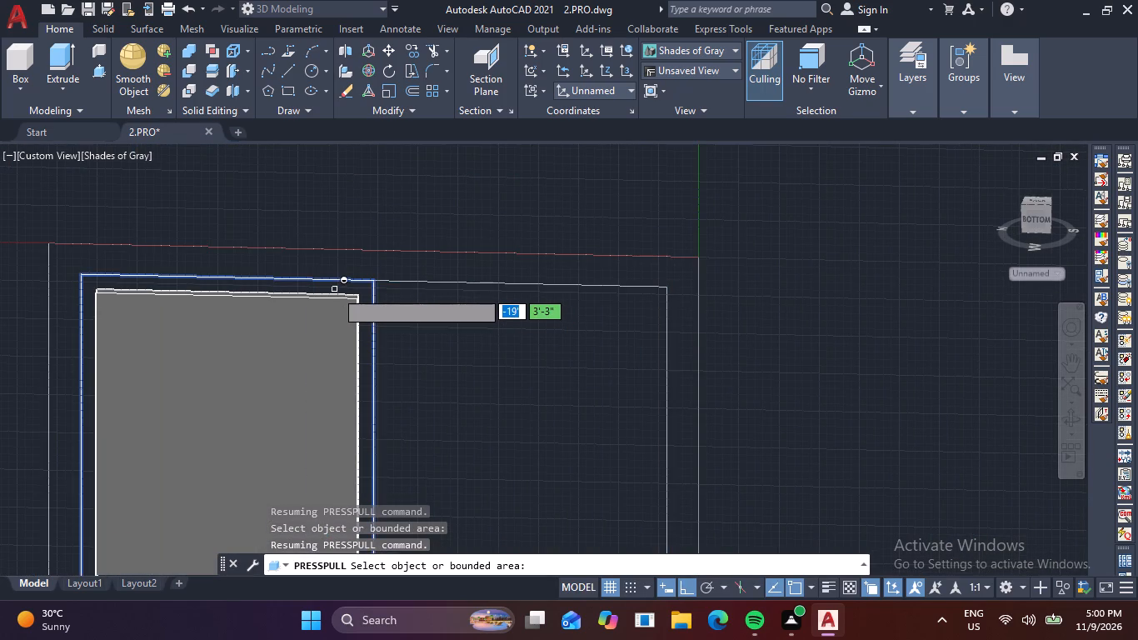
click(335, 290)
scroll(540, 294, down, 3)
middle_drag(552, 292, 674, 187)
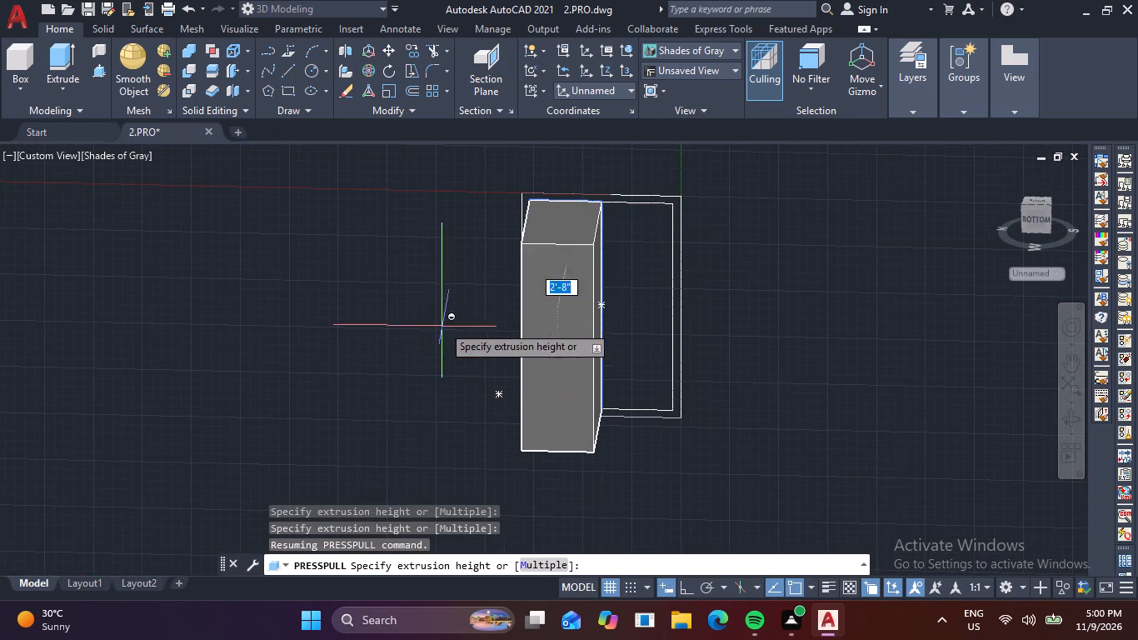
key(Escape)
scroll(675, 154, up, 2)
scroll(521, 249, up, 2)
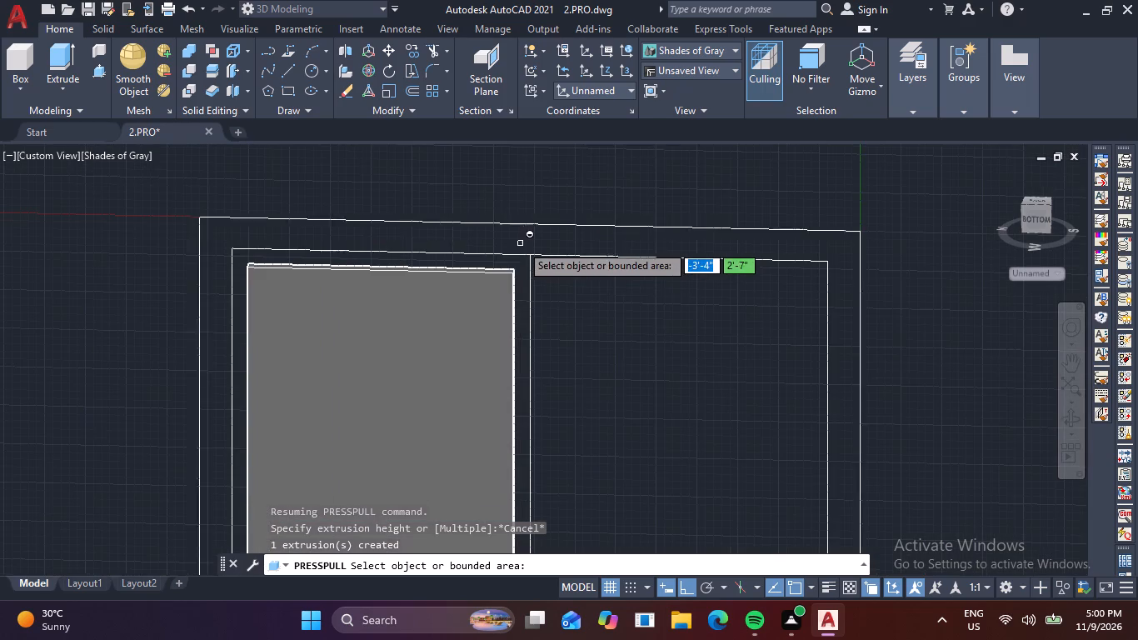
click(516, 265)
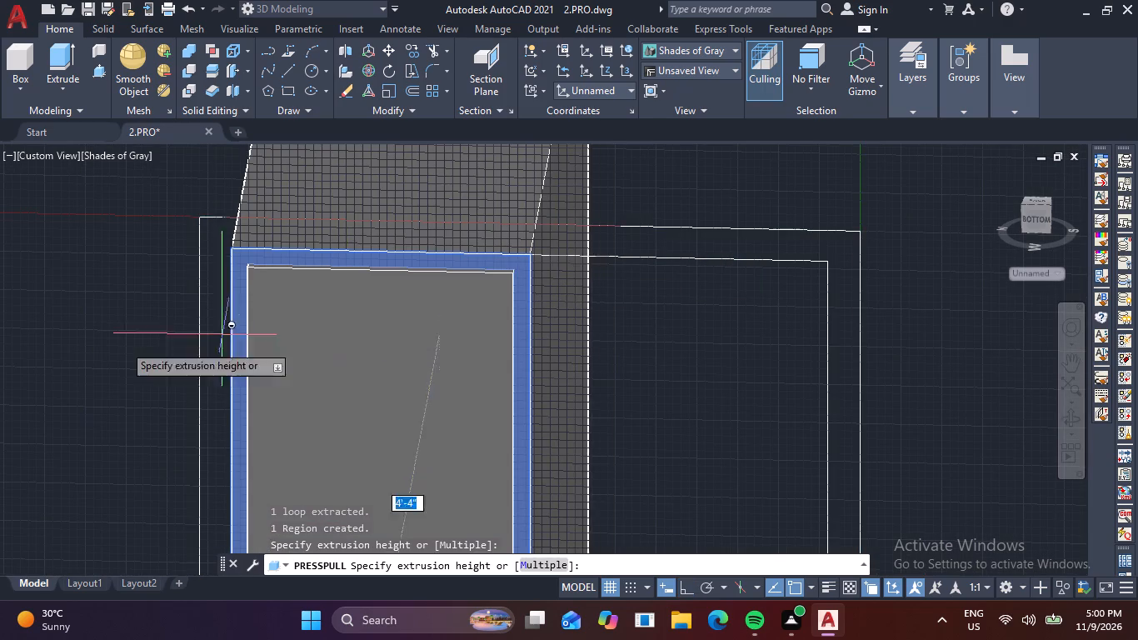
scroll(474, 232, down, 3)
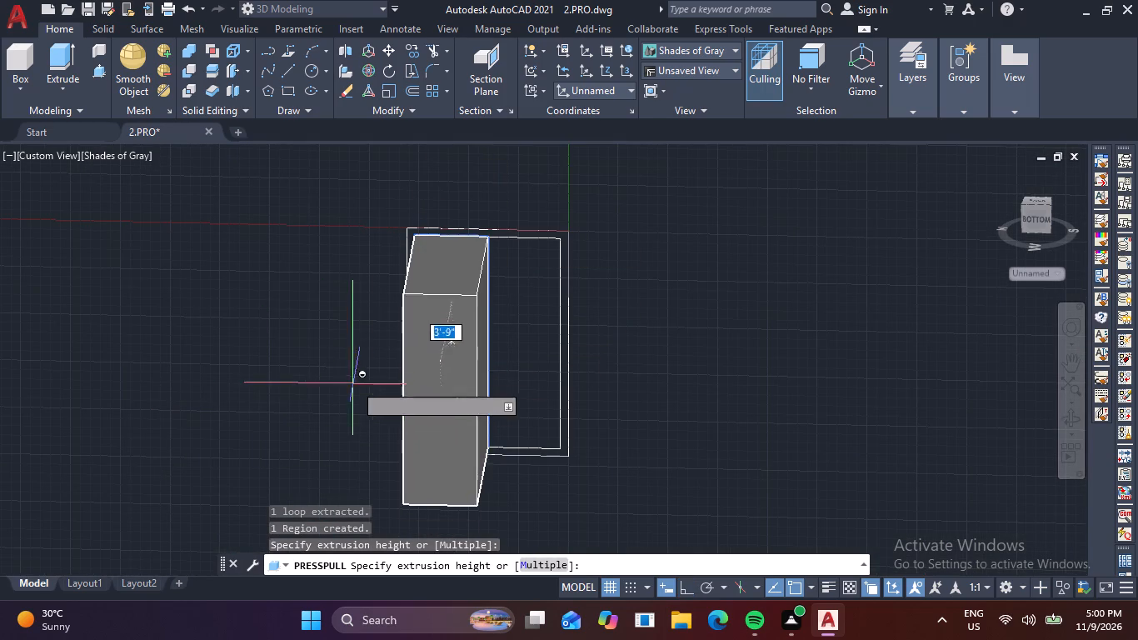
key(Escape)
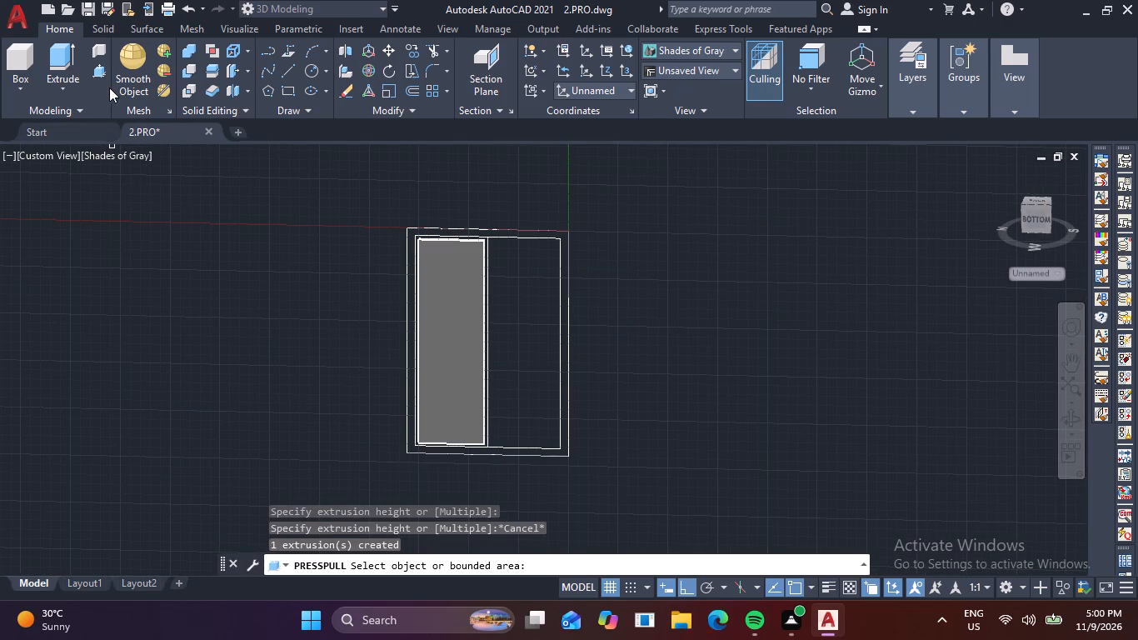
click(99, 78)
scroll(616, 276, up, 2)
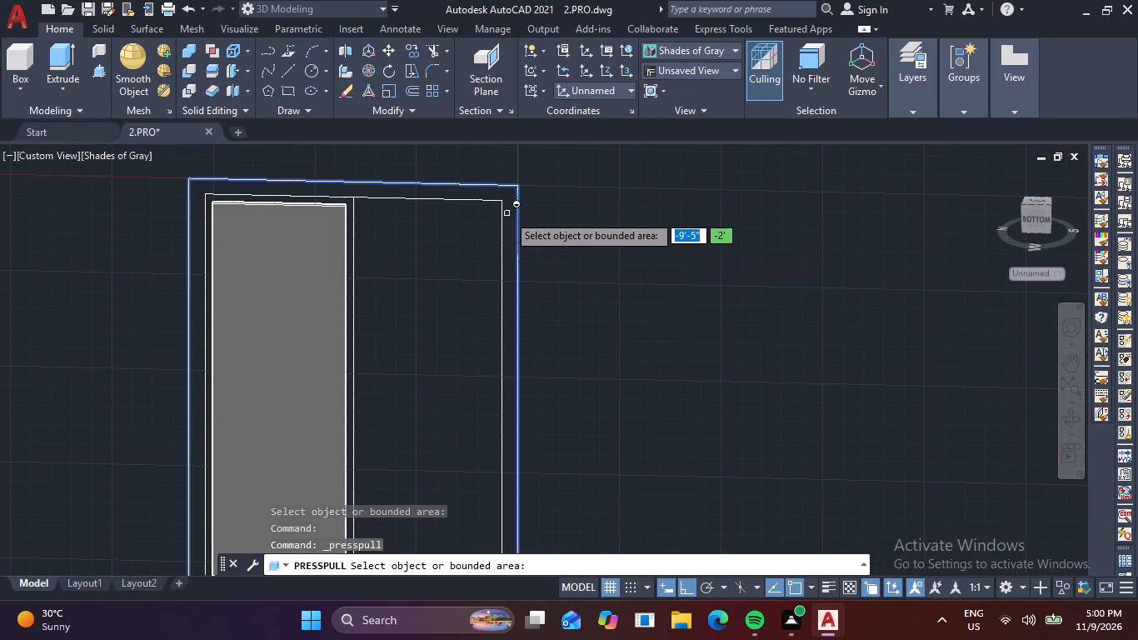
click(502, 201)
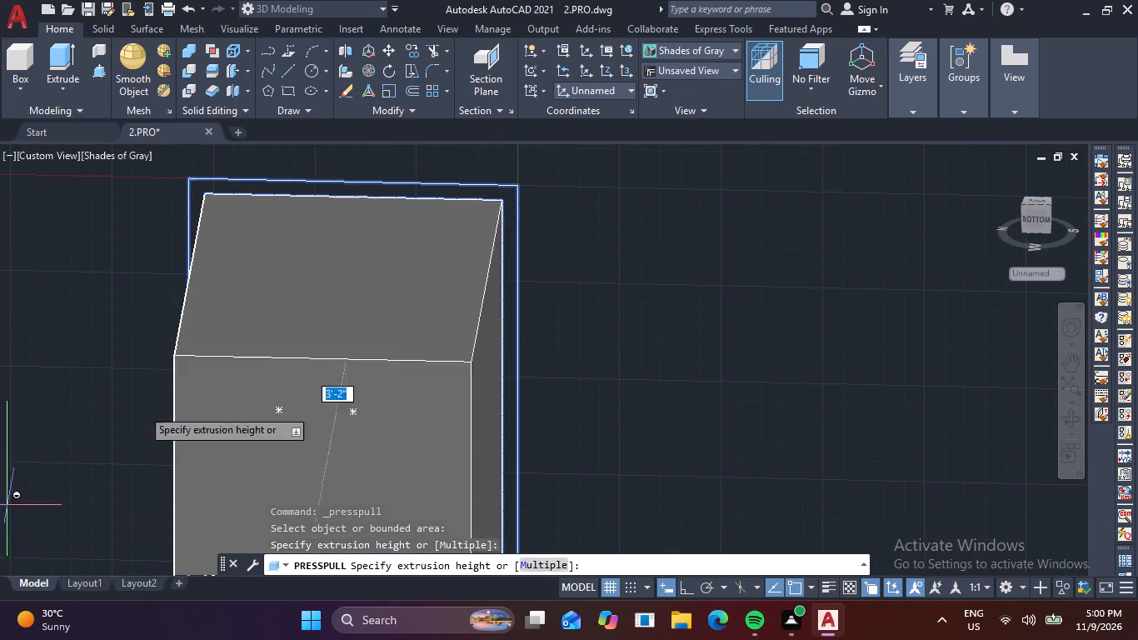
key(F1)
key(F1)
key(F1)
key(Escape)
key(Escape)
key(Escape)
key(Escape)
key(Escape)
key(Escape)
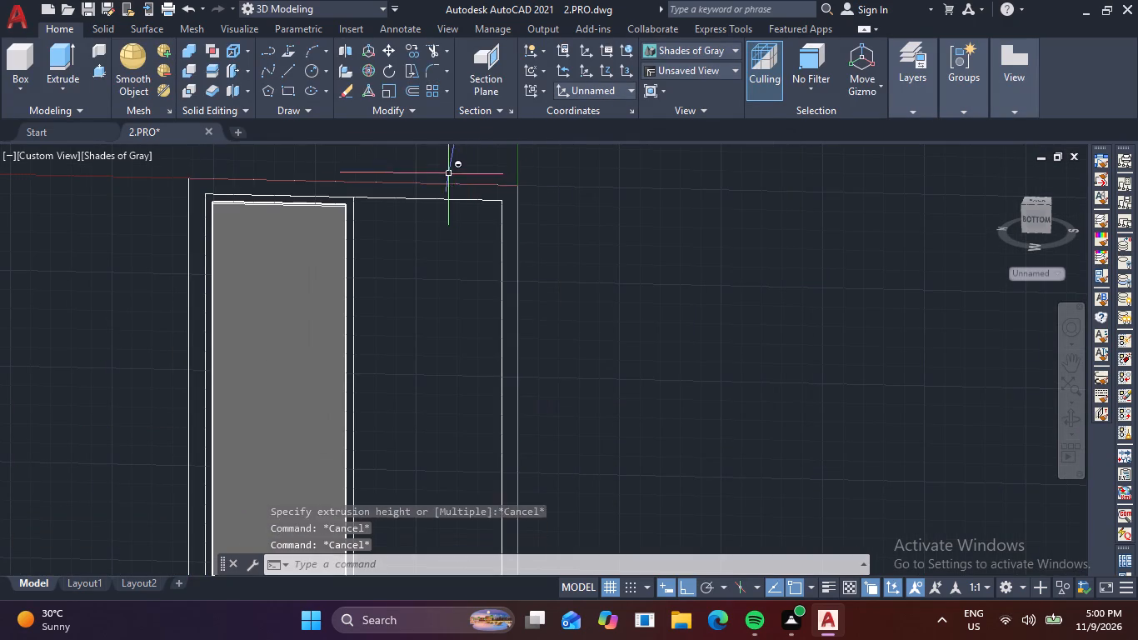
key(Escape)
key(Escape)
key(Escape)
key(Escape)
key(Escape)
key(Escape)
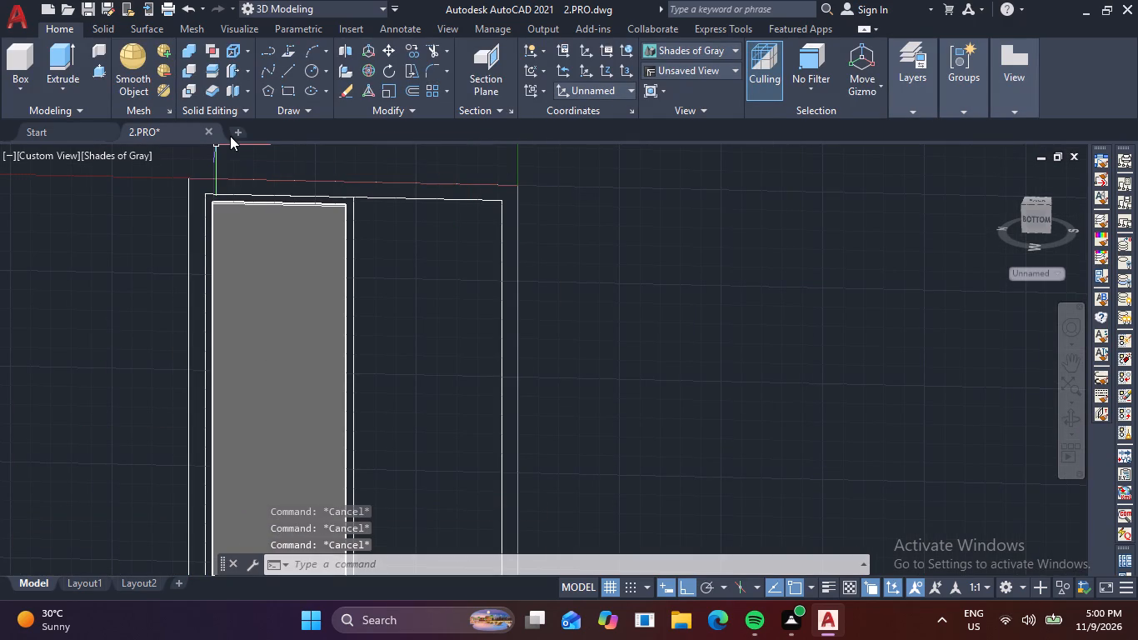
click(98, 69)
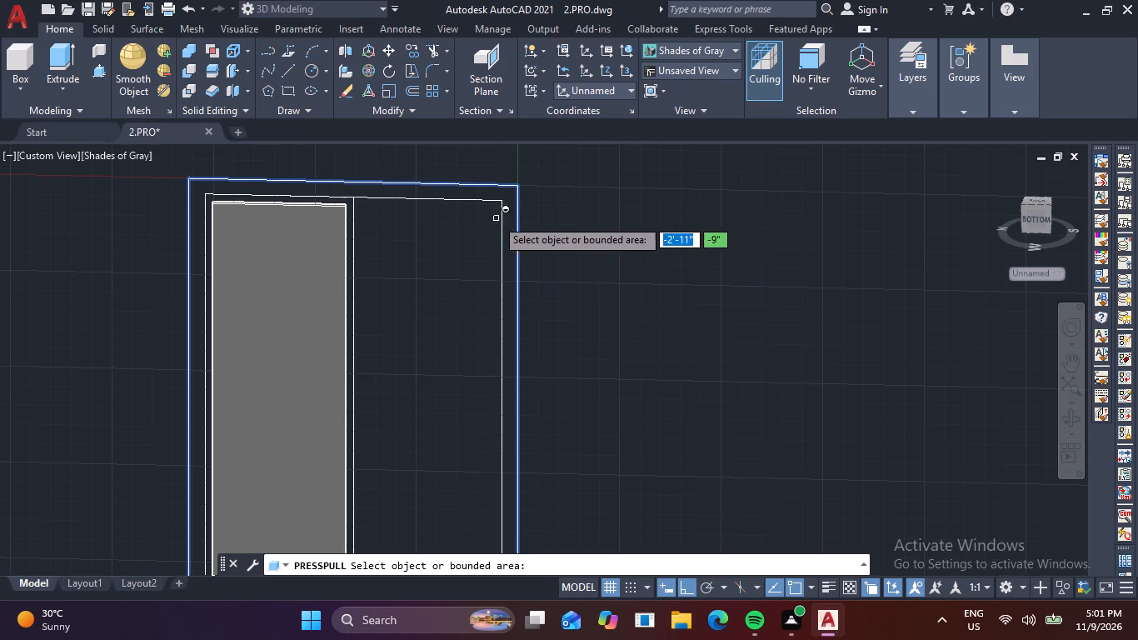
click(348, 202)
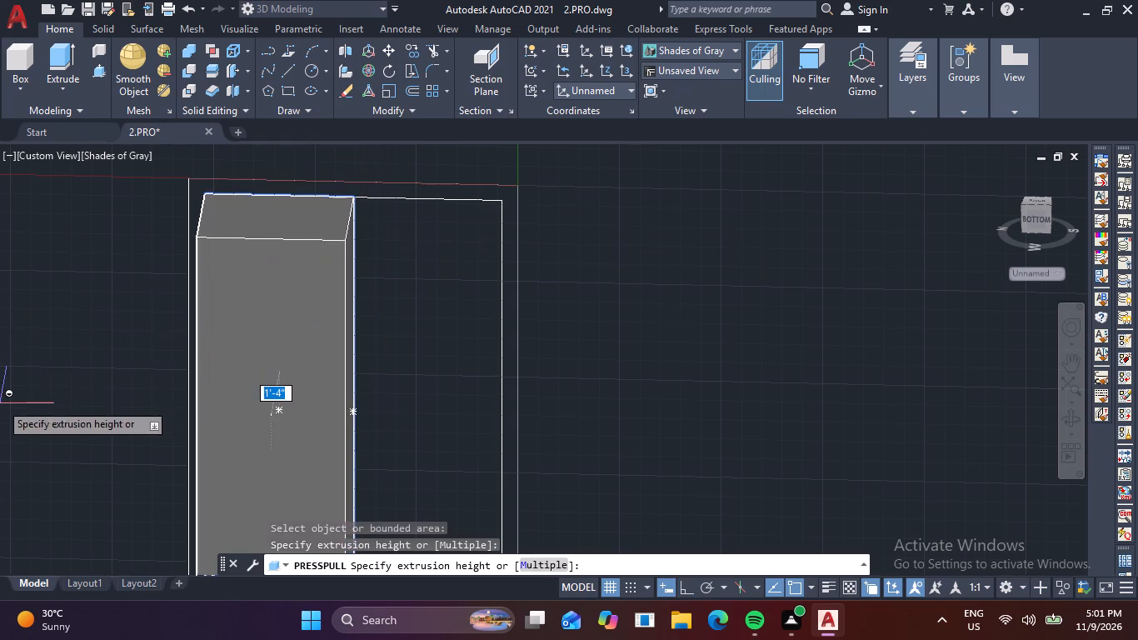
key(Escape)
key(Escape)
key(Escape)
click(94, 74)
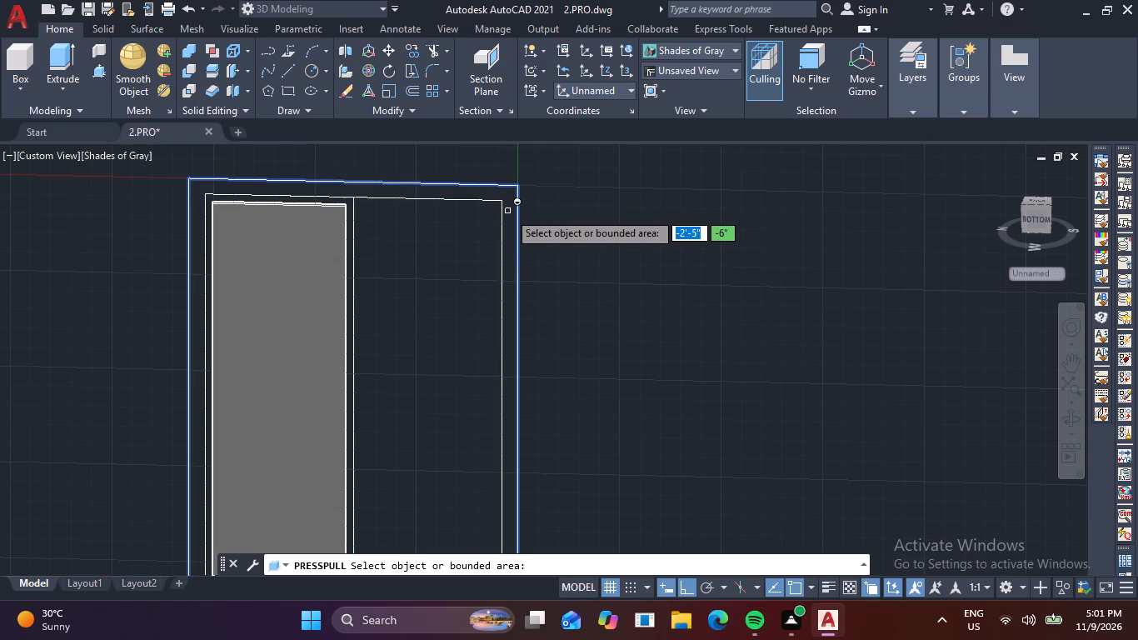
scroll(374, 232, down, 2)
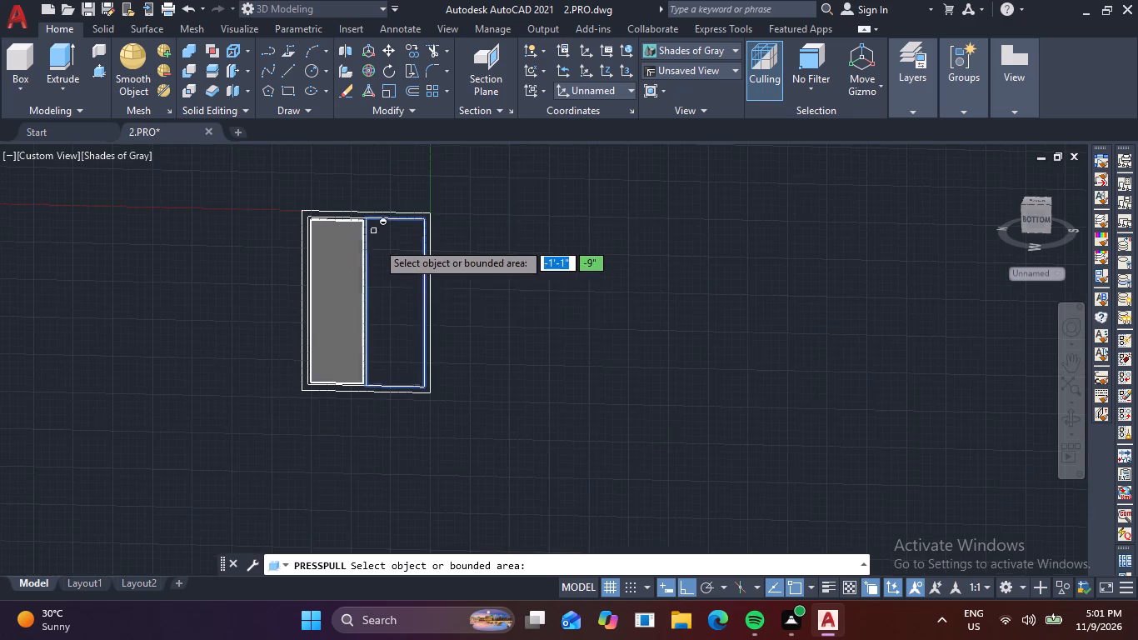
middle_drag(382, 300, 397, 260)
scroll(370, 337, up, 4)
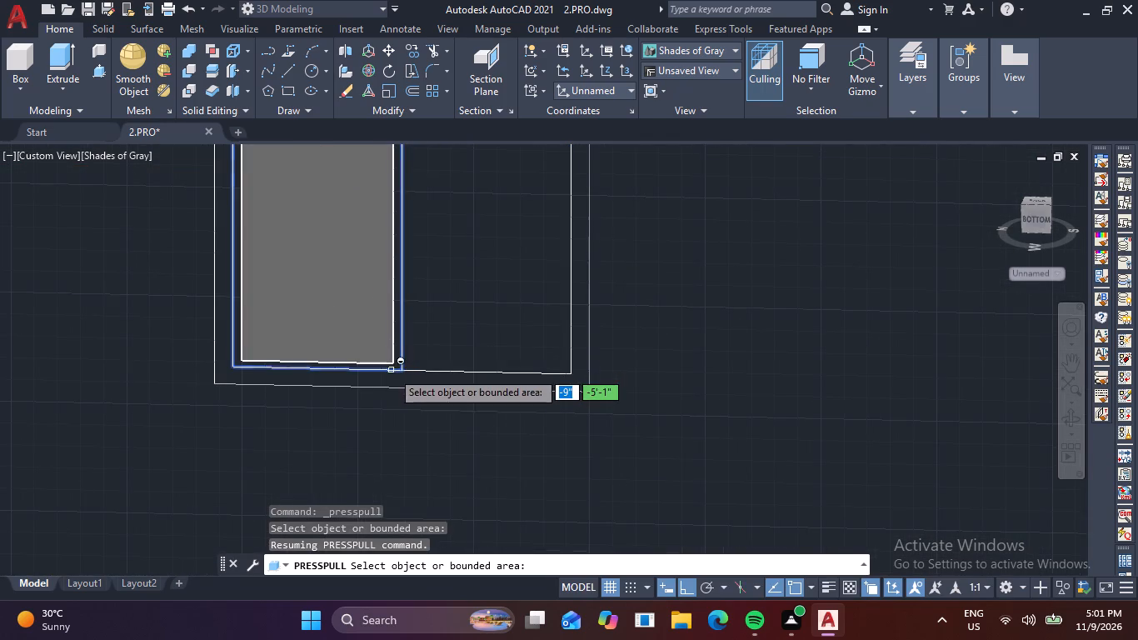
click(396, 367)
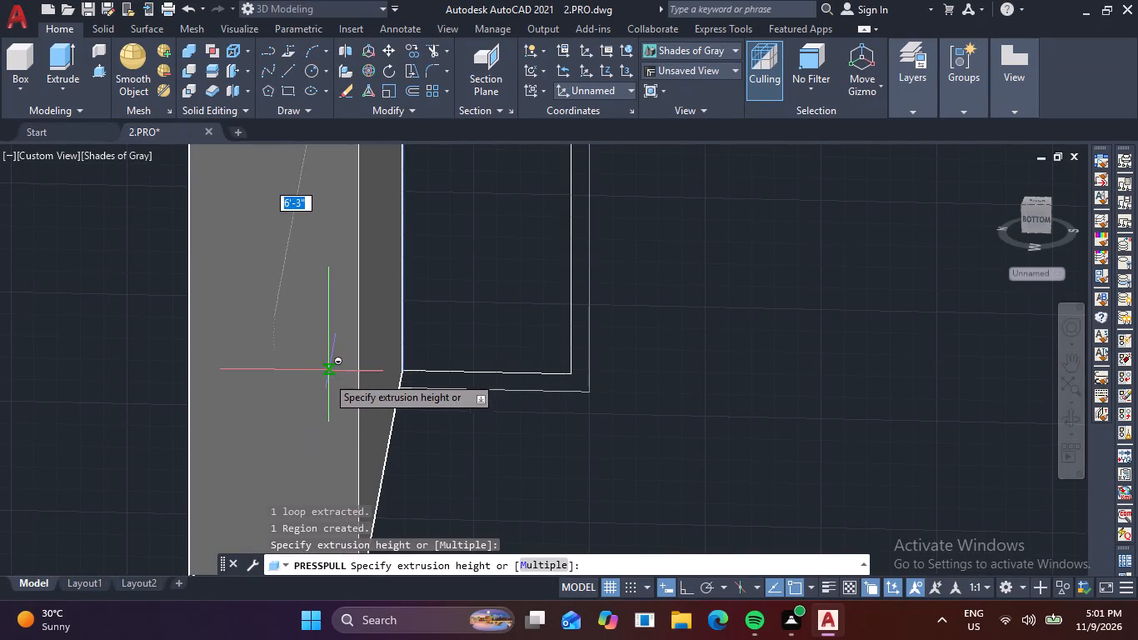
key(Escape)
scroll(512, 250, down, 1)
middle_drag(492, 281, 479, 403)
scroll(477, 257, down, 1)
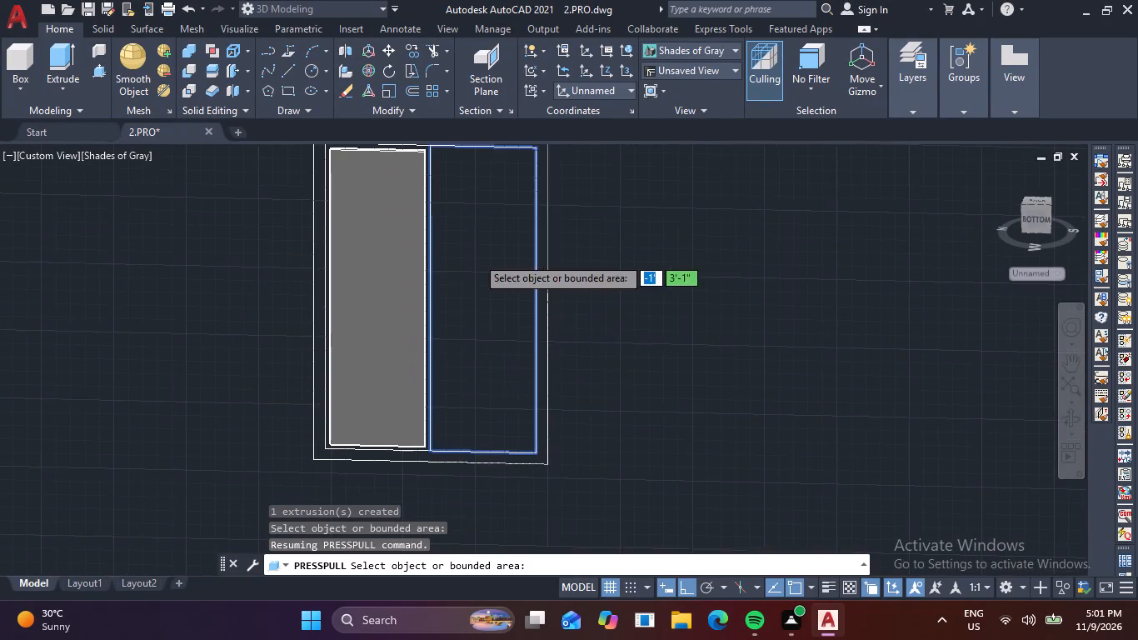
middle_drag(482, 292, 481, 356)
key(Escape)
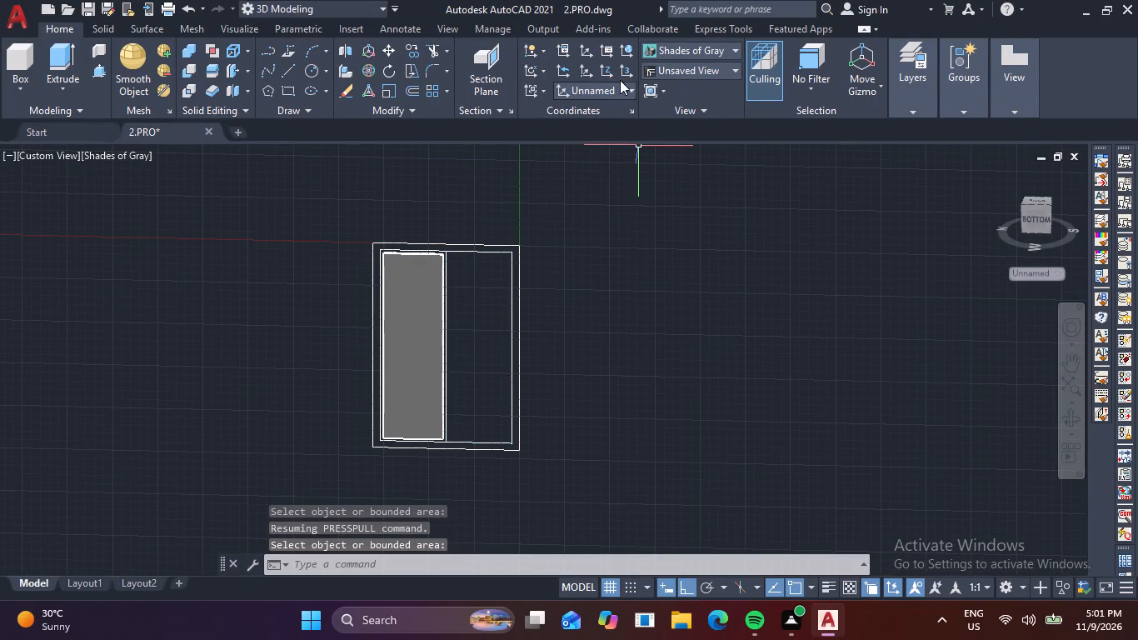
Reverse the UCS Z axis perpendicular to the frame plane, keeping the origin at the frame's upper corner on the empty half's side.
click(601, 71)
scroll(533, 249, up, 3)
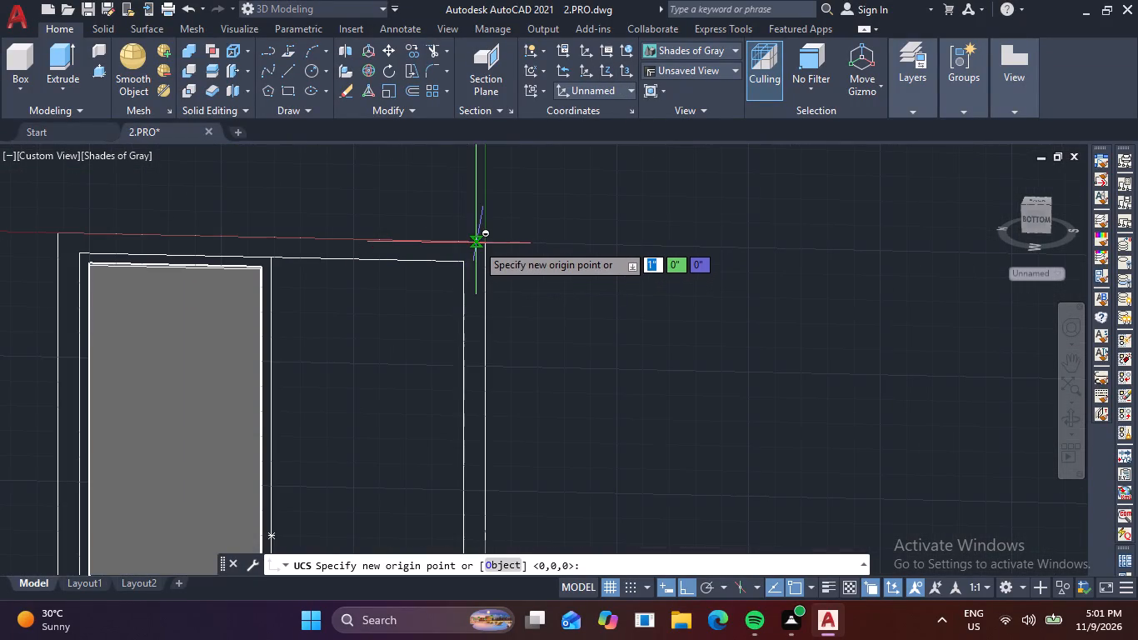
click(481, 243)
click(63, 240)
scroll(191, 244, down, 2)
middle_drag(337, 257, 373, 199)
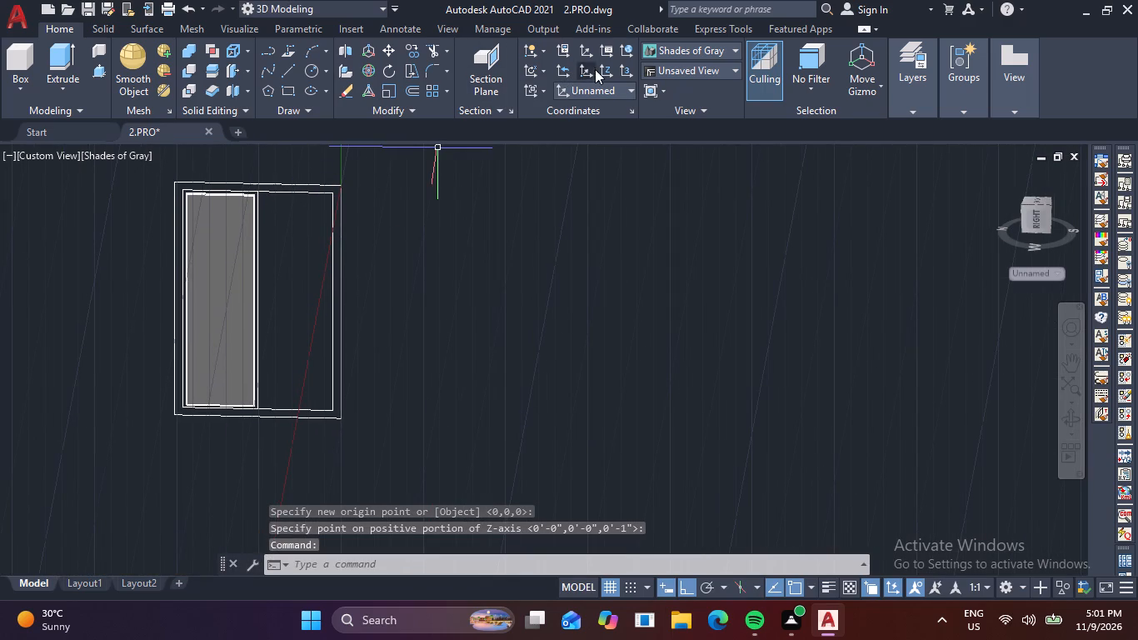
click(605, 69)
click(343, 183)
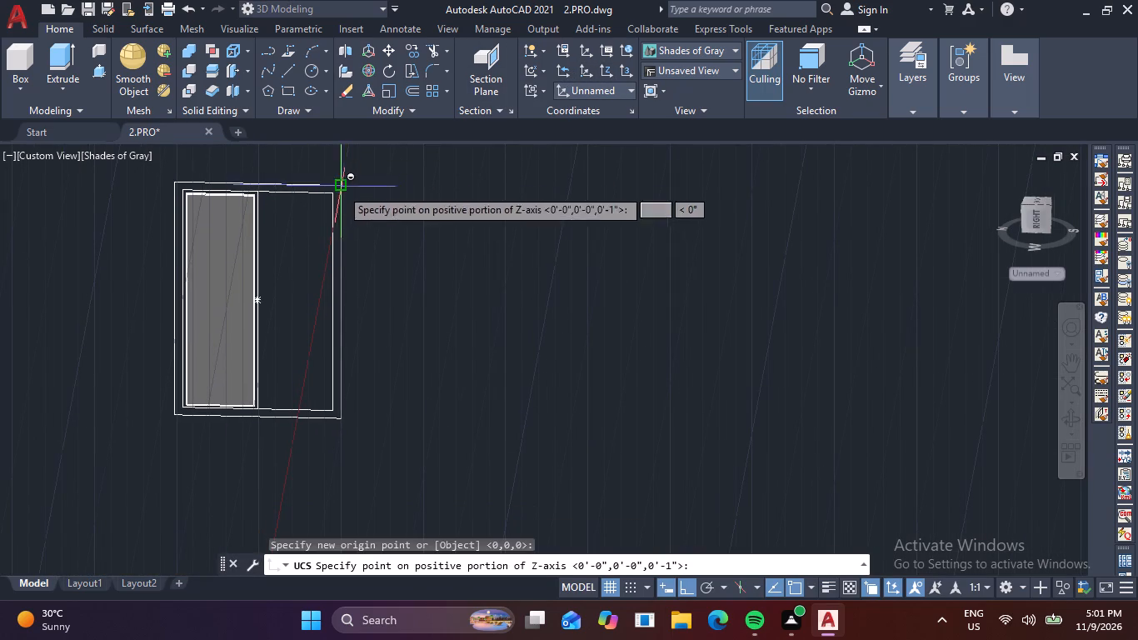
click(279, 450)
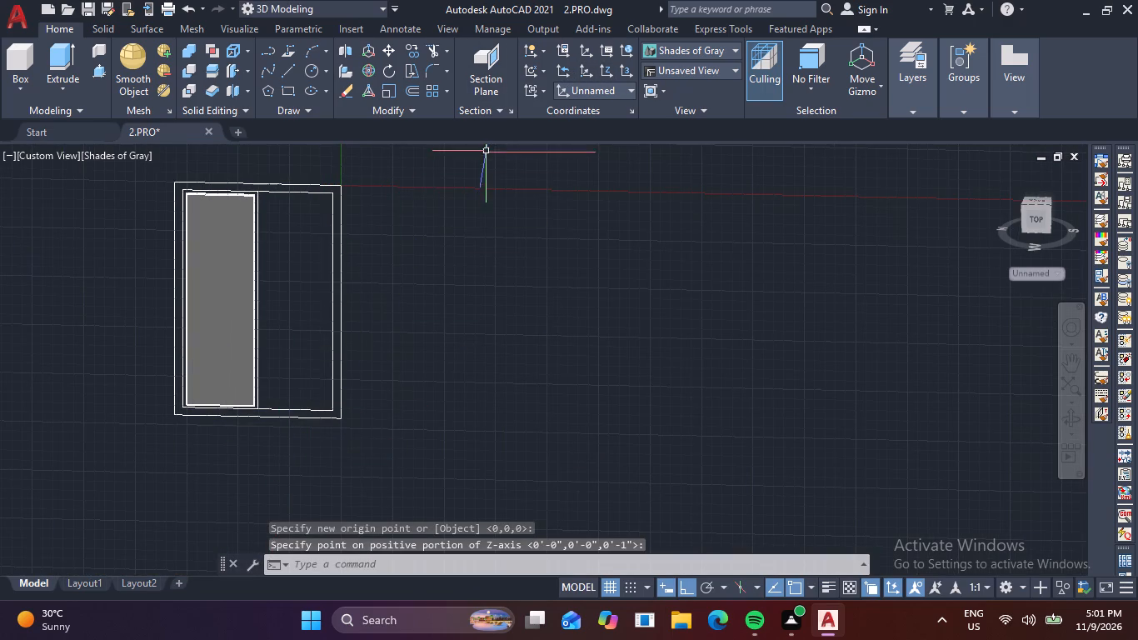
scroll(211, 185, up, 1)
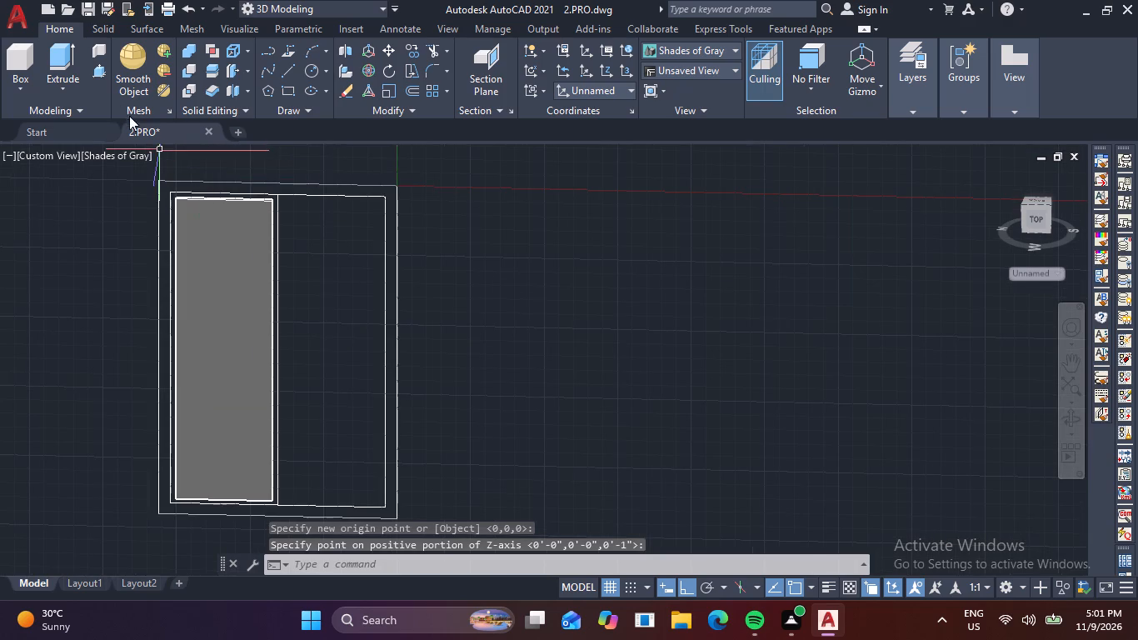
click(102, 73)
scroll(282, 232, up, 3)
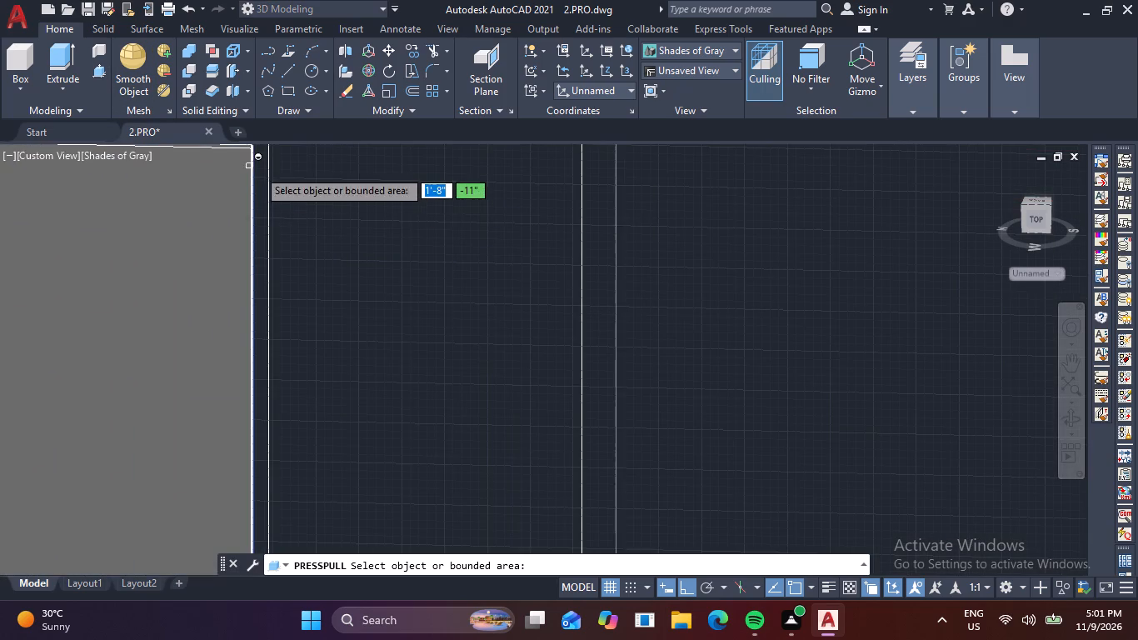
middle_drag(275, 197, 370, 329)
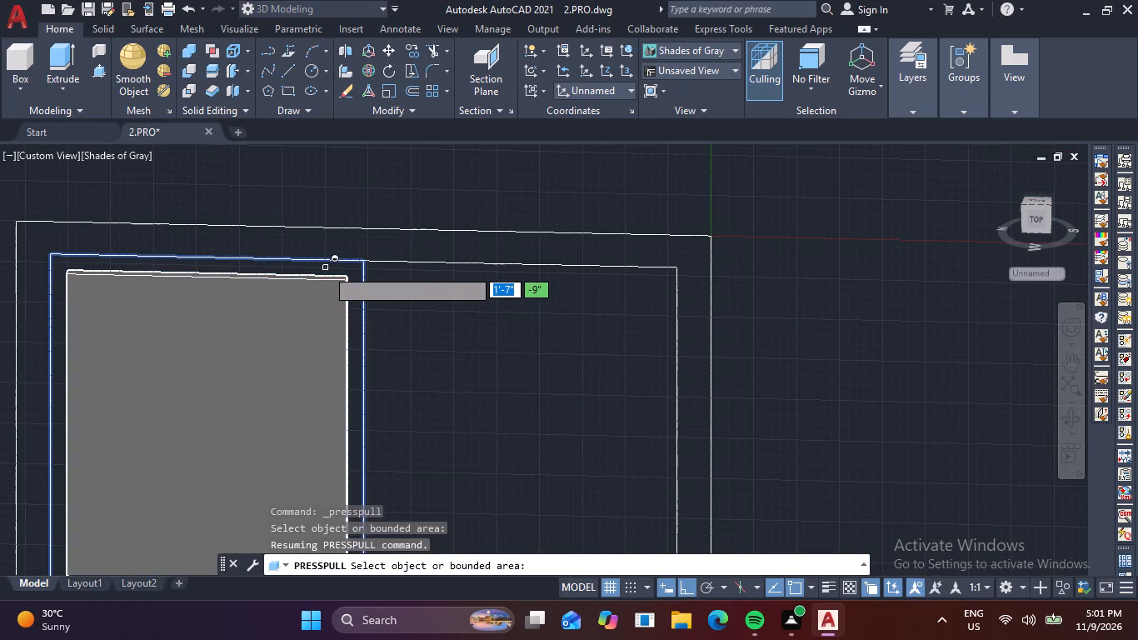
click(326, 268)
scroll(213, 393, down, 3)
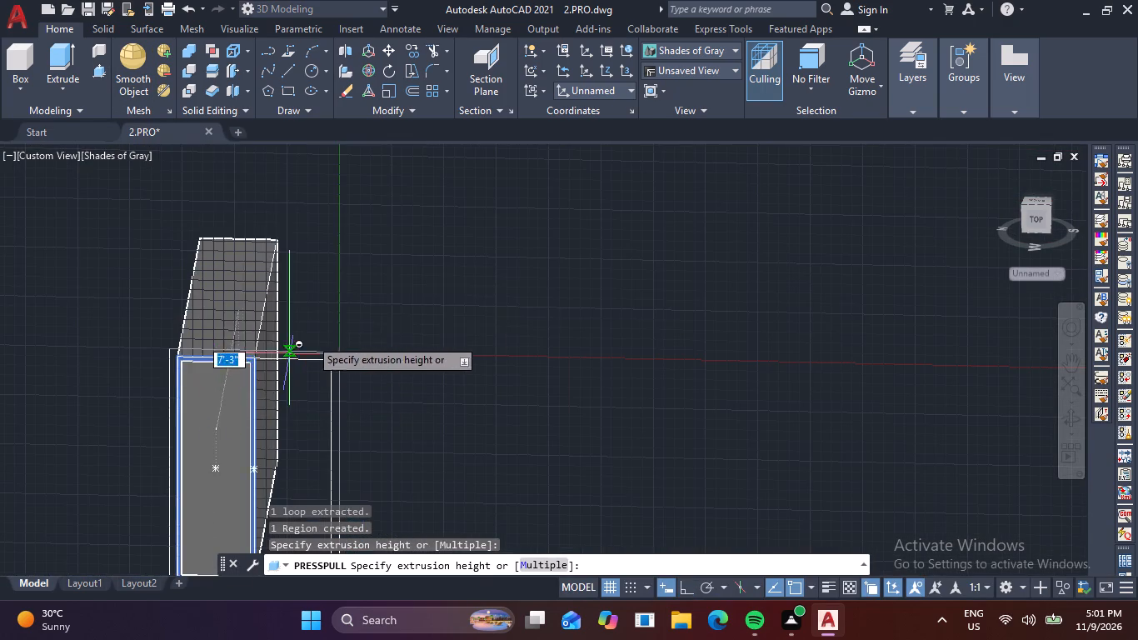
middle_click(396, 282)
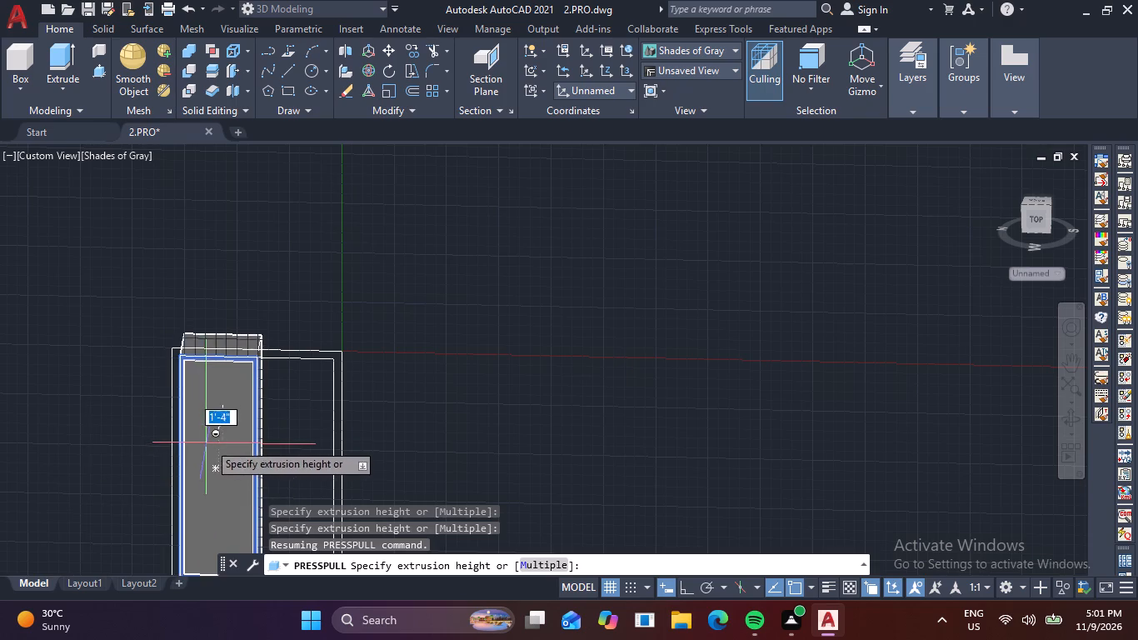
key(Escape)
Set the UCS origin at the frame's upper corner on the empty half's side, with the Z axis along the top edge's extension away from the frame.
scroll(287, 331, up, 3)
scroll(201, 367, up, 2)
middle_drag(263, 353, 462, 266)
scroll(274, 346, up, 1)
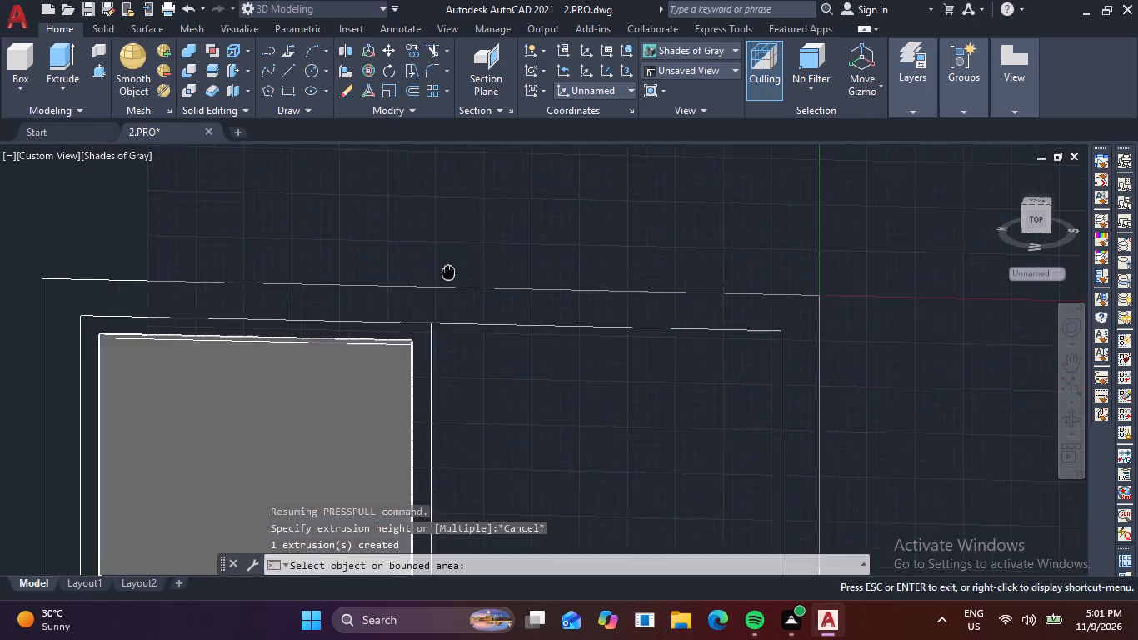
middle_drag(462, 266, 676, 211)
click(606, 71)
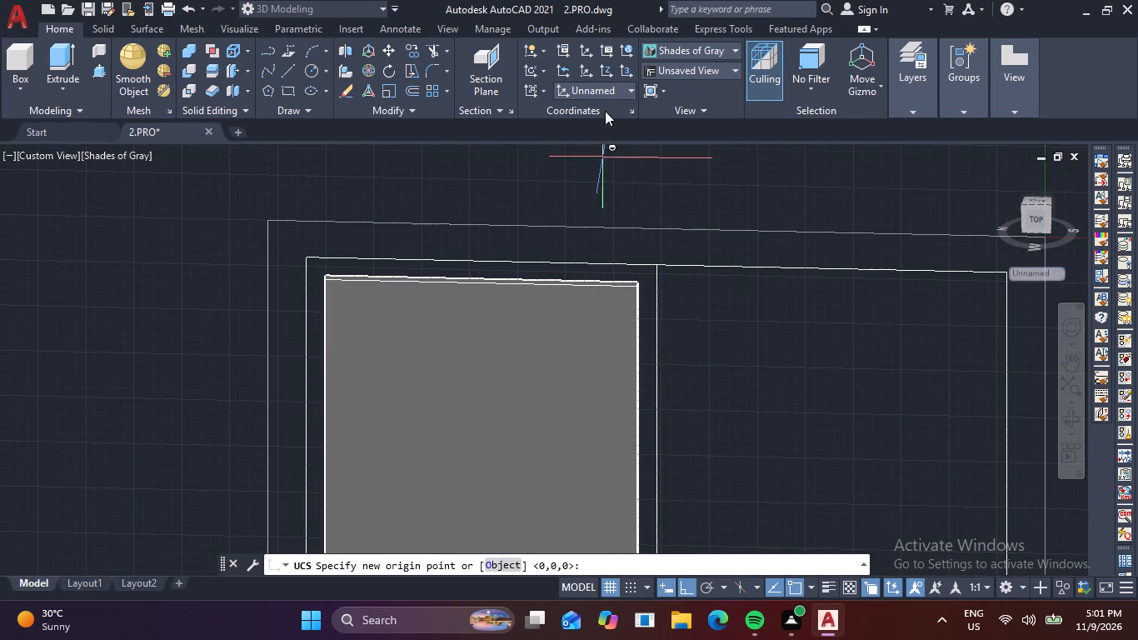
scroll(604, 118, down, 3)
middle_drag(613, 203, 402, 225)
click(670, 230)
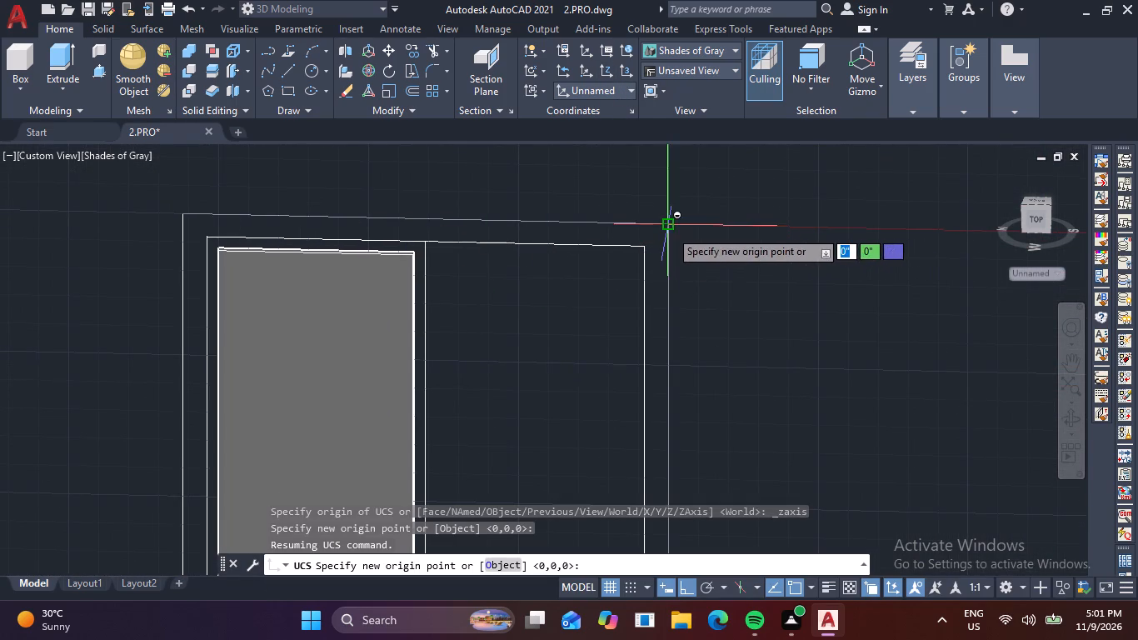
click(840, 226)
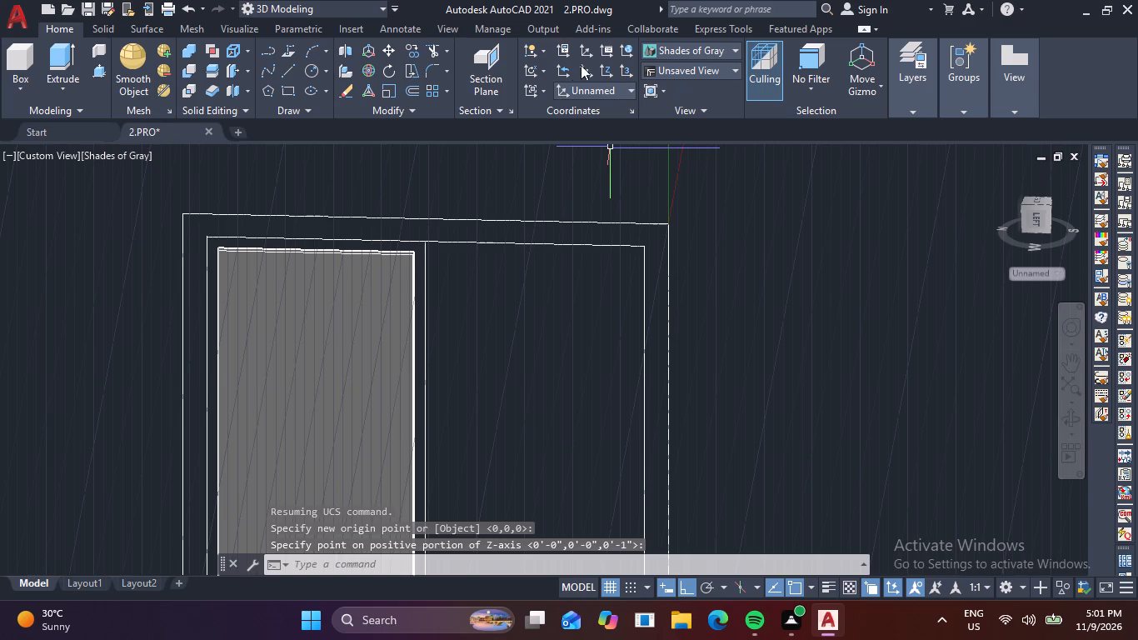
Set the UCS at the same upper frame corner with the Z axis perpendicular to the frame plane, giving the Bottom orientation.
click(611, 68)
scroll(661, 212, down, 2)
middle_drag(639, 257, 613, 342)
scroll(661, 294, up, 3)
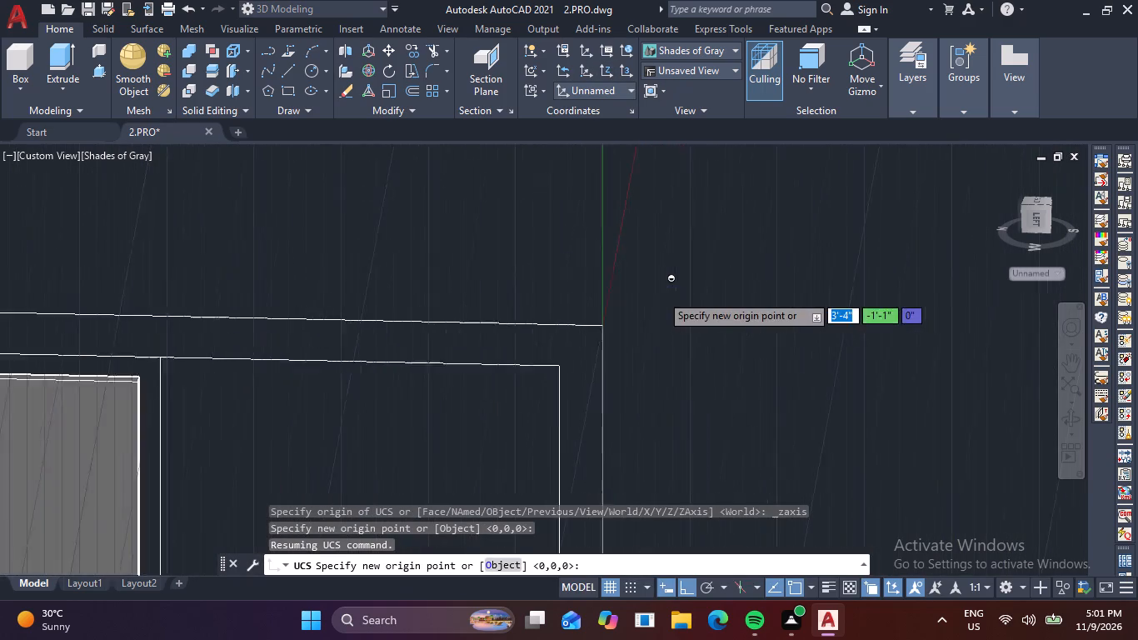
scroll(662, 287, up, 1)
click(578, 338)
middle_drag(645, 174, 559, 432)
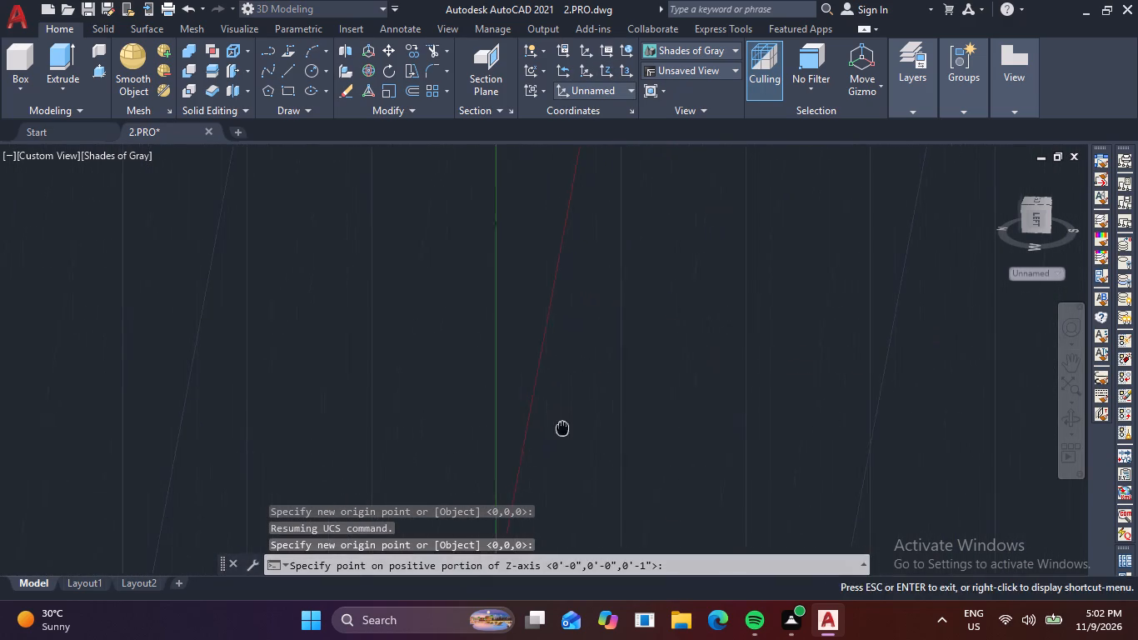
middle_drag(559, 432, 557, 437)
click(562, 246)
scroll(557, 256, down, 4)
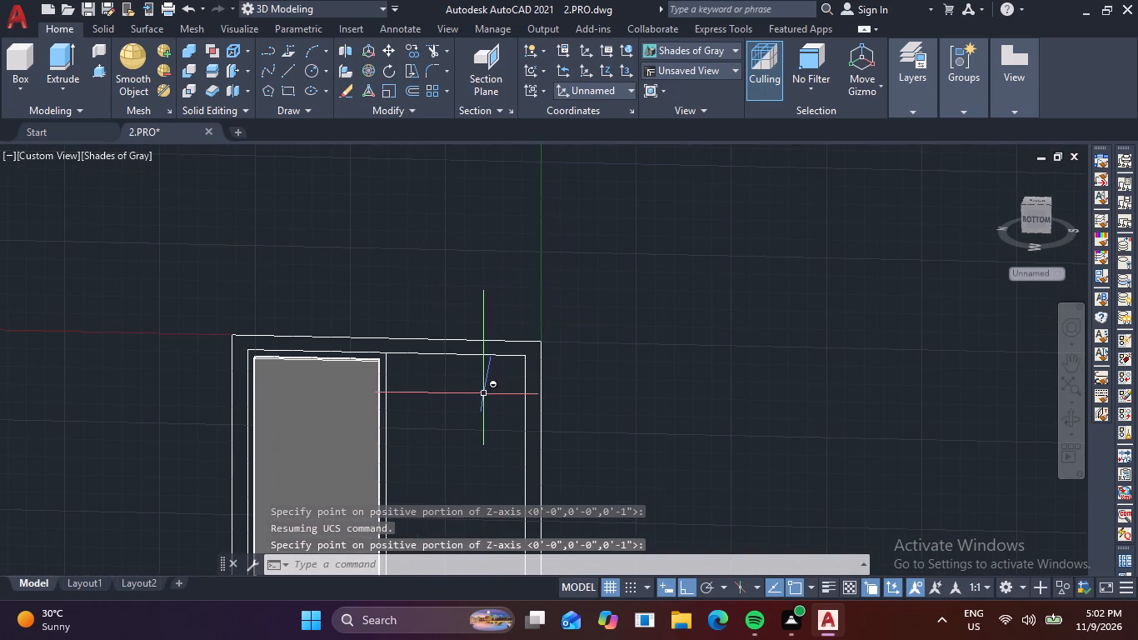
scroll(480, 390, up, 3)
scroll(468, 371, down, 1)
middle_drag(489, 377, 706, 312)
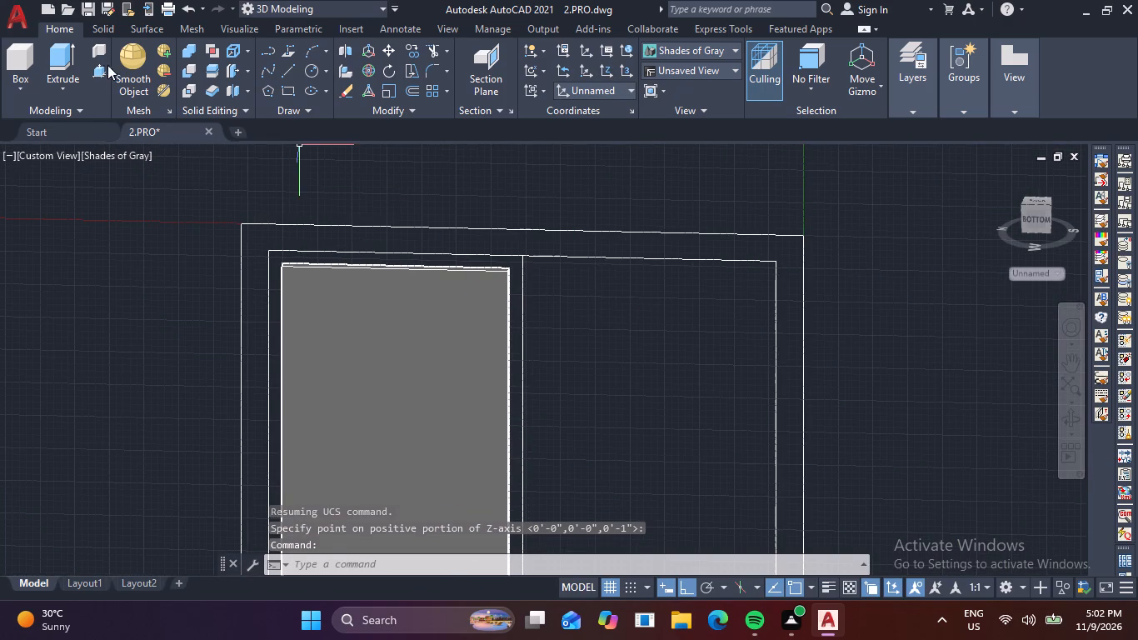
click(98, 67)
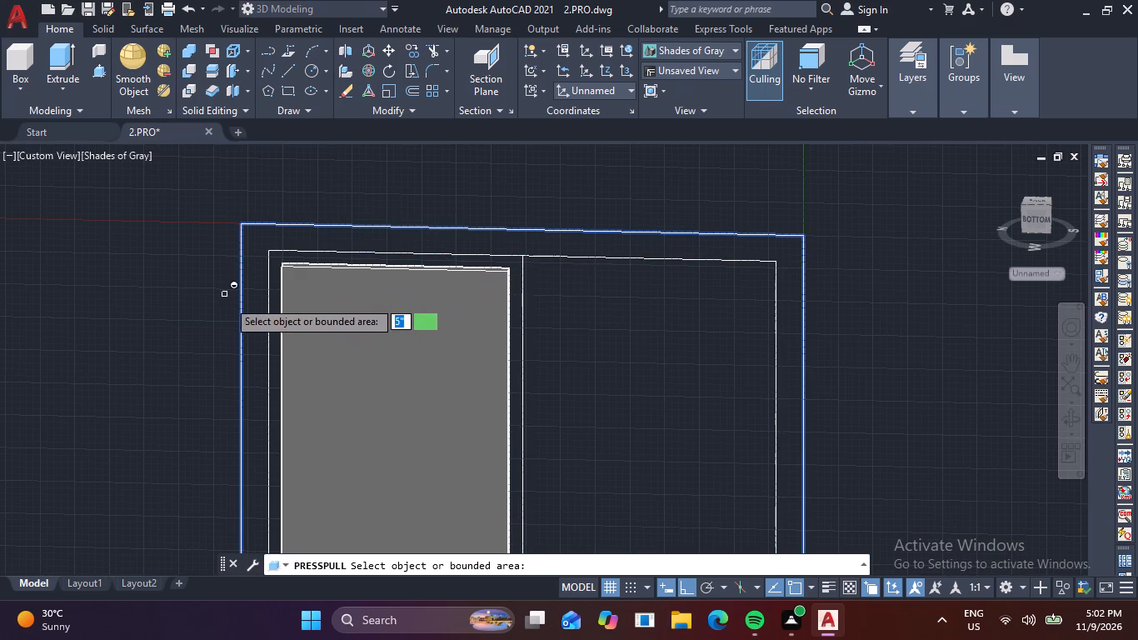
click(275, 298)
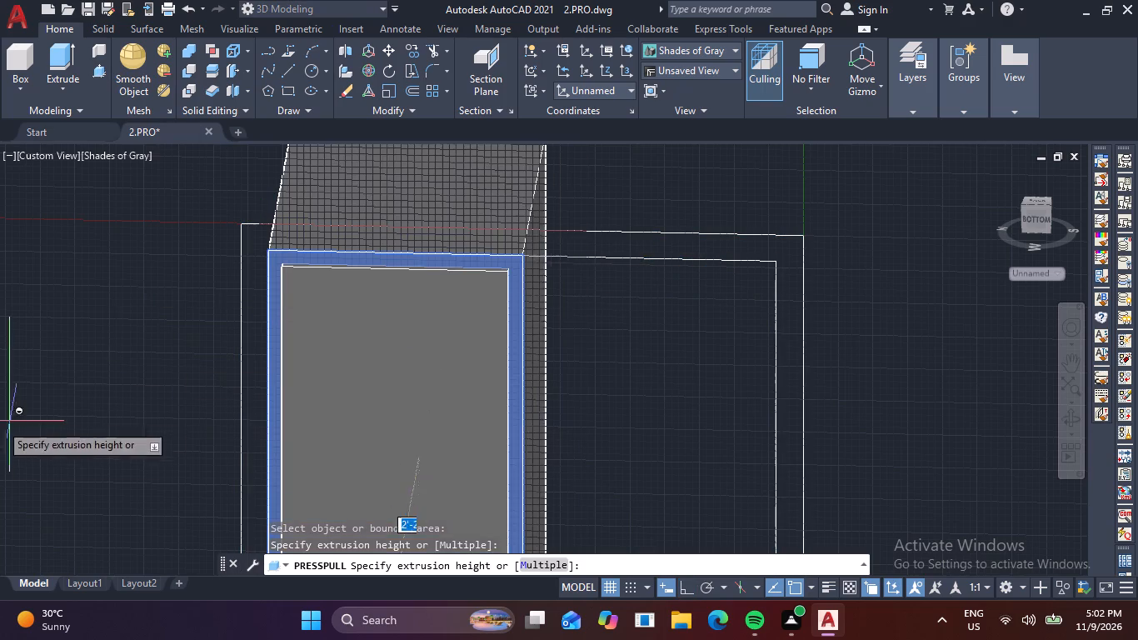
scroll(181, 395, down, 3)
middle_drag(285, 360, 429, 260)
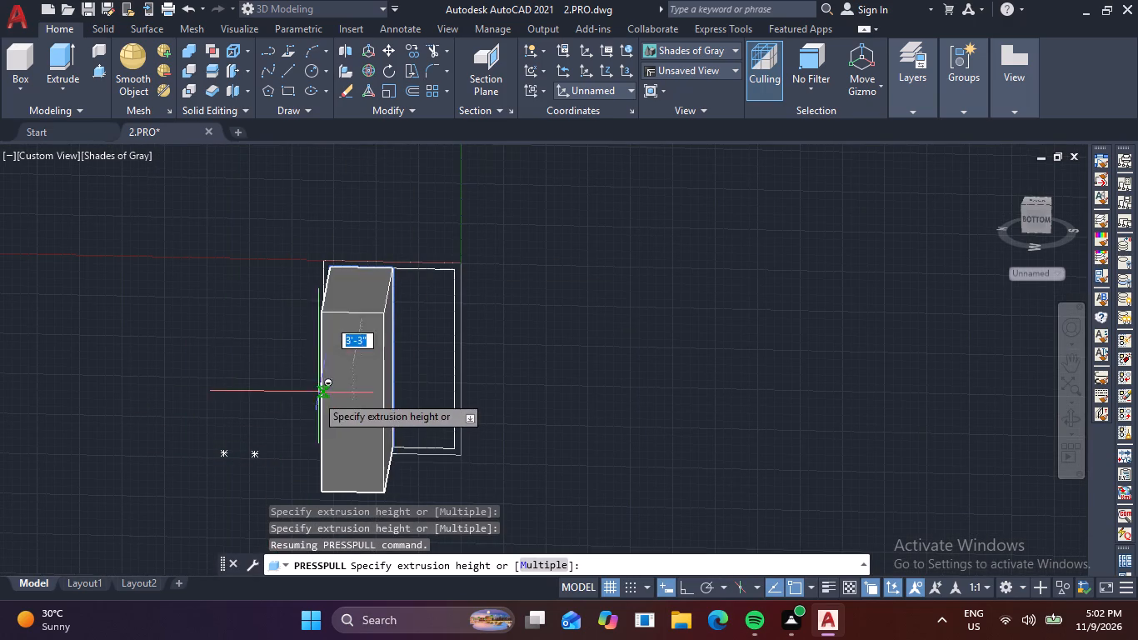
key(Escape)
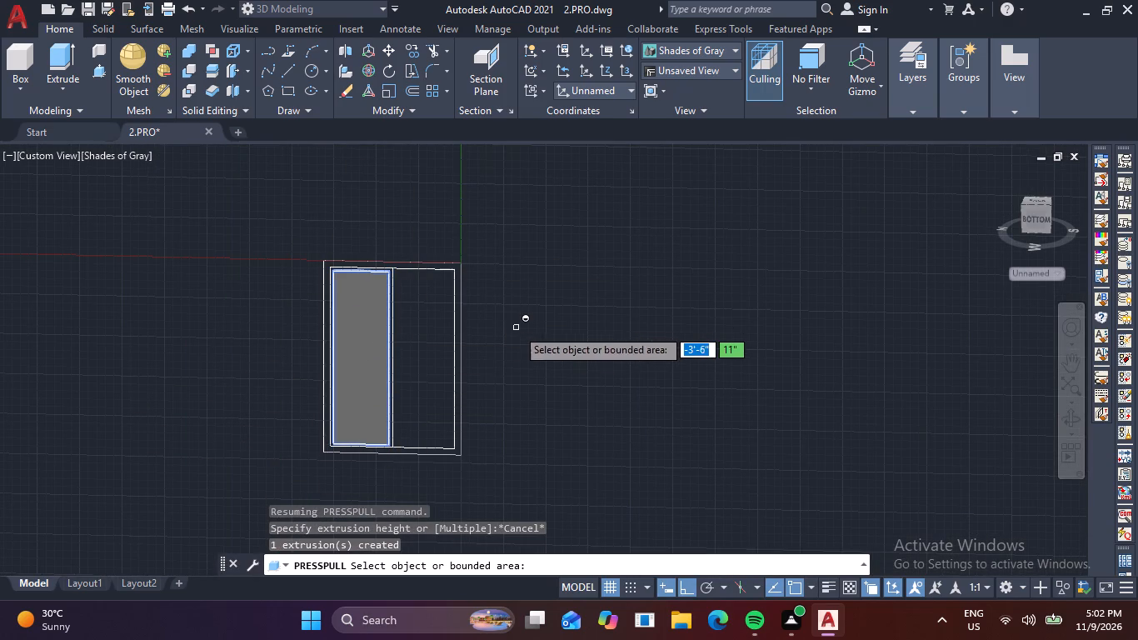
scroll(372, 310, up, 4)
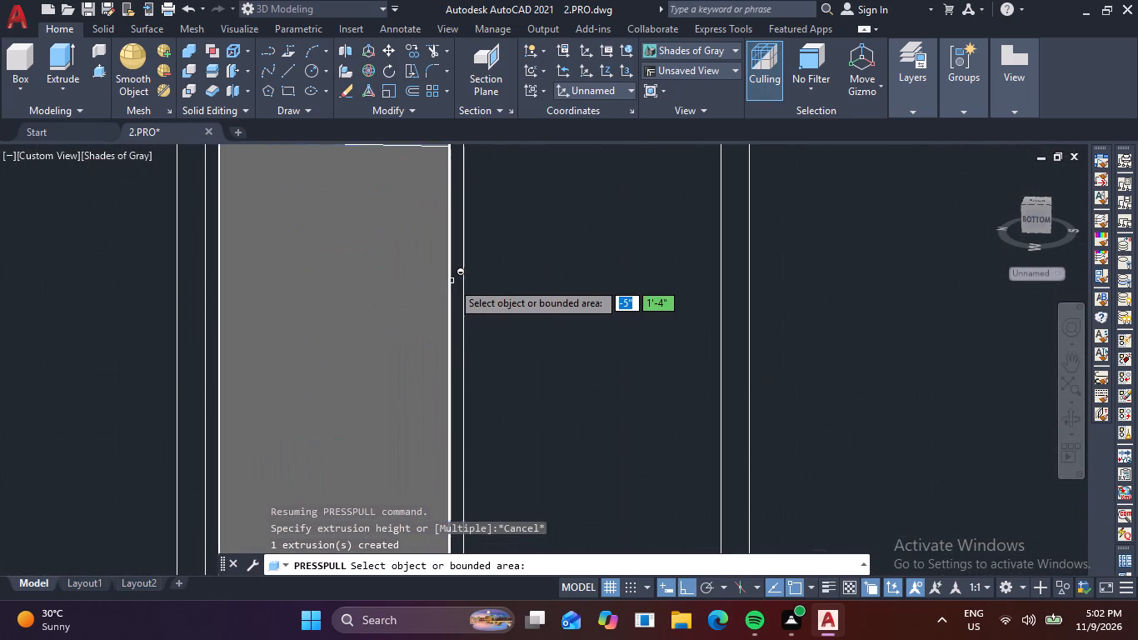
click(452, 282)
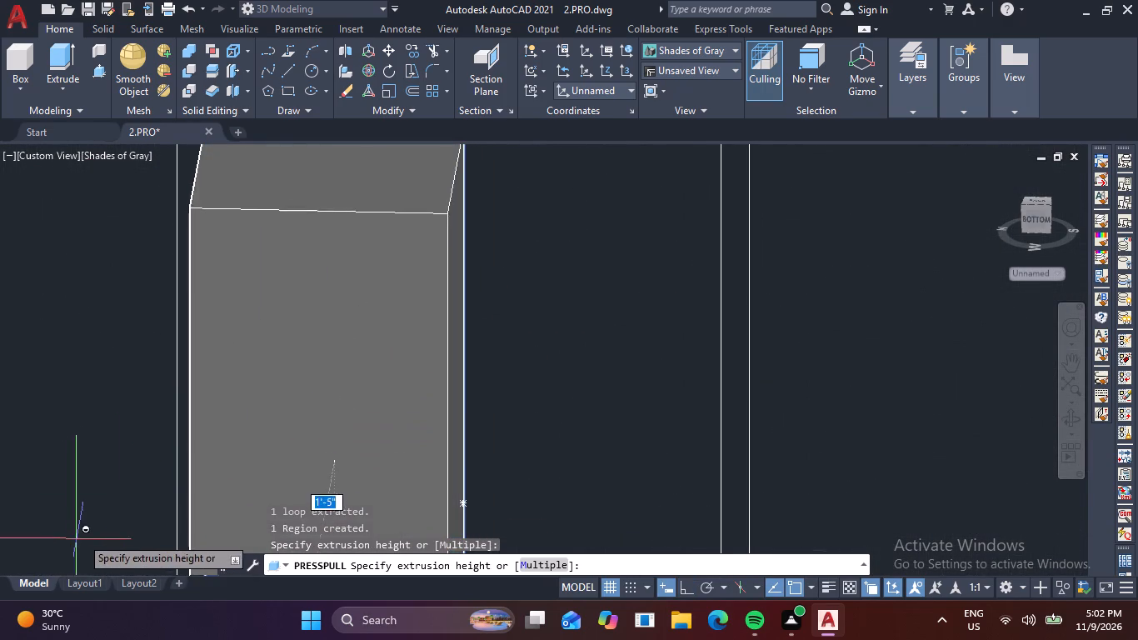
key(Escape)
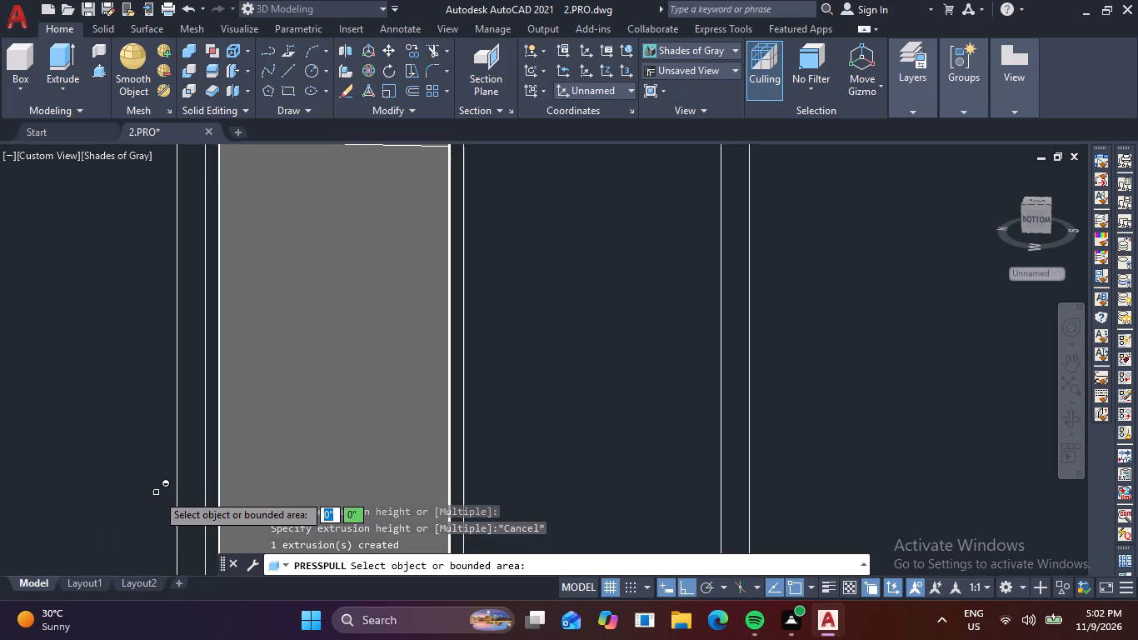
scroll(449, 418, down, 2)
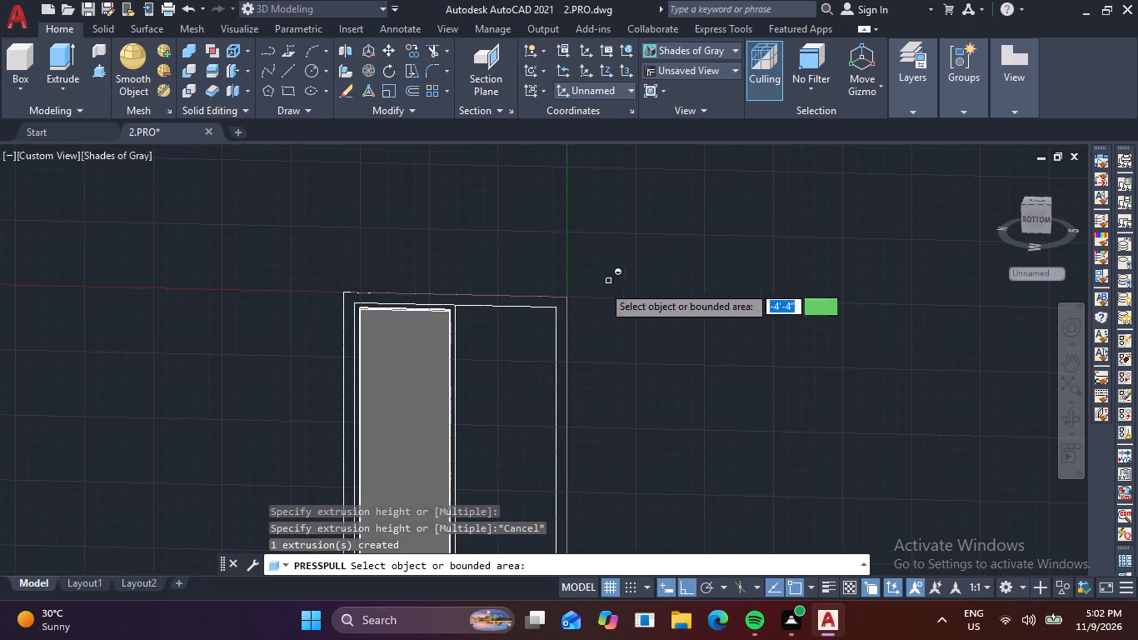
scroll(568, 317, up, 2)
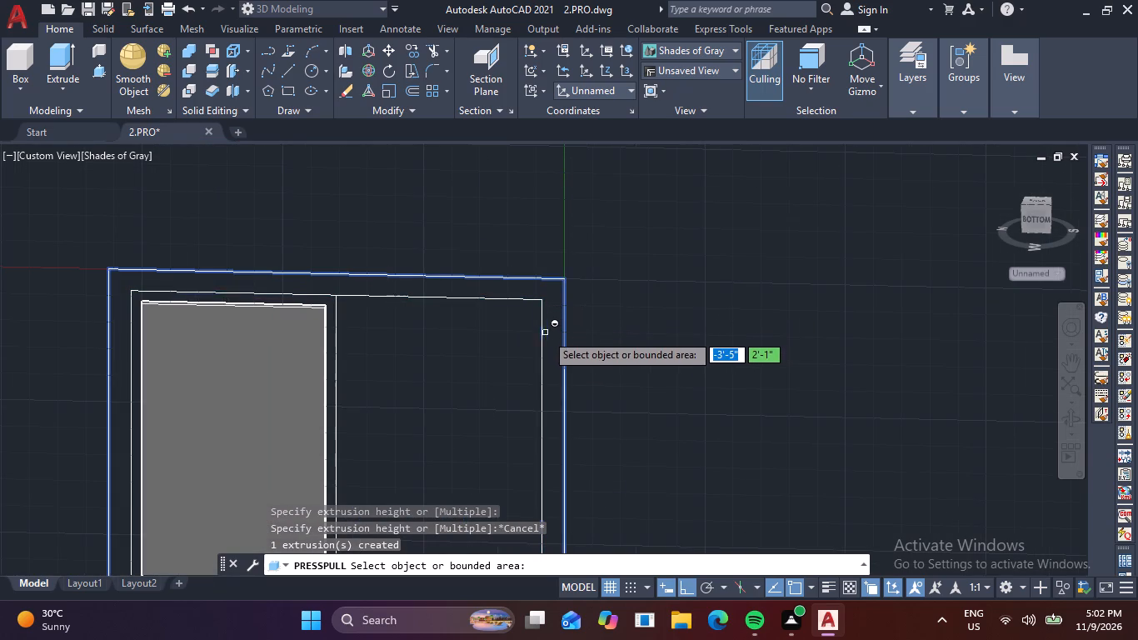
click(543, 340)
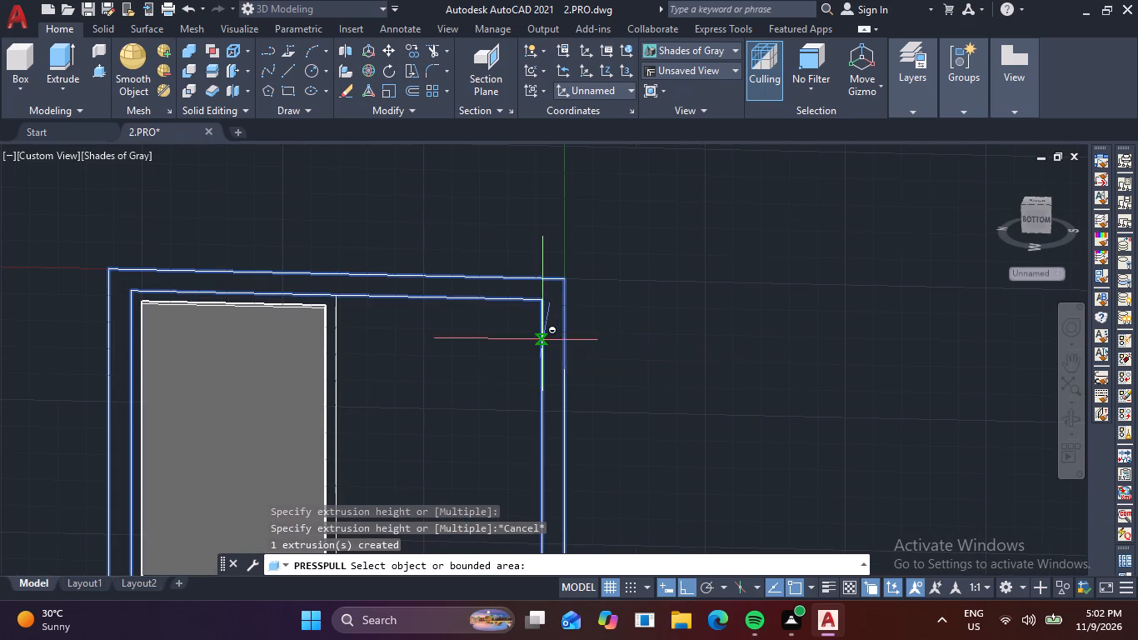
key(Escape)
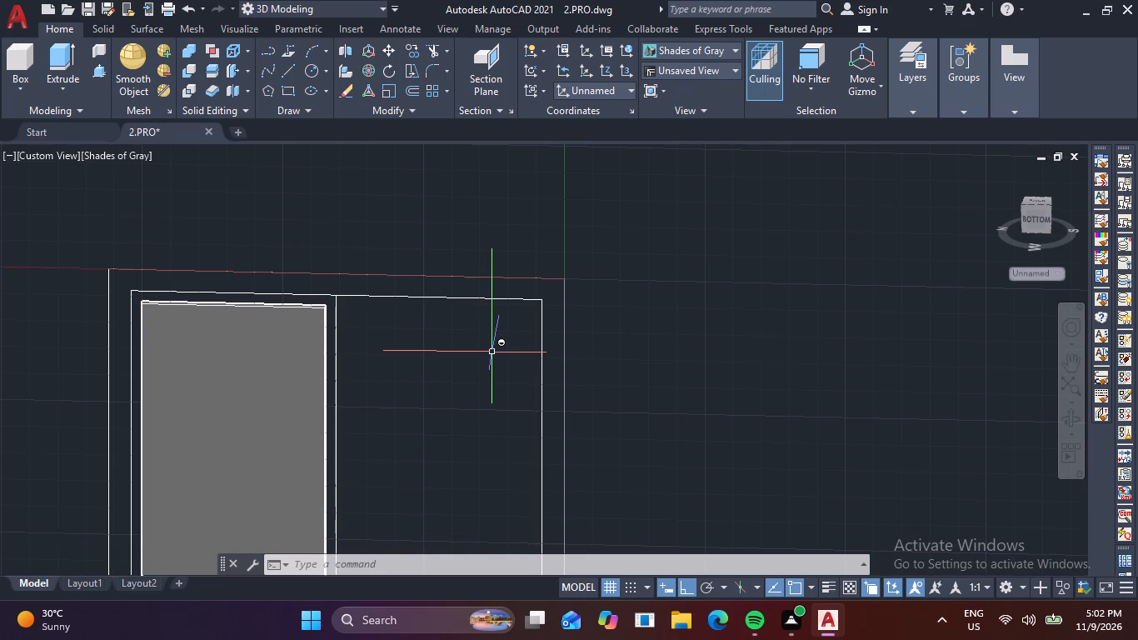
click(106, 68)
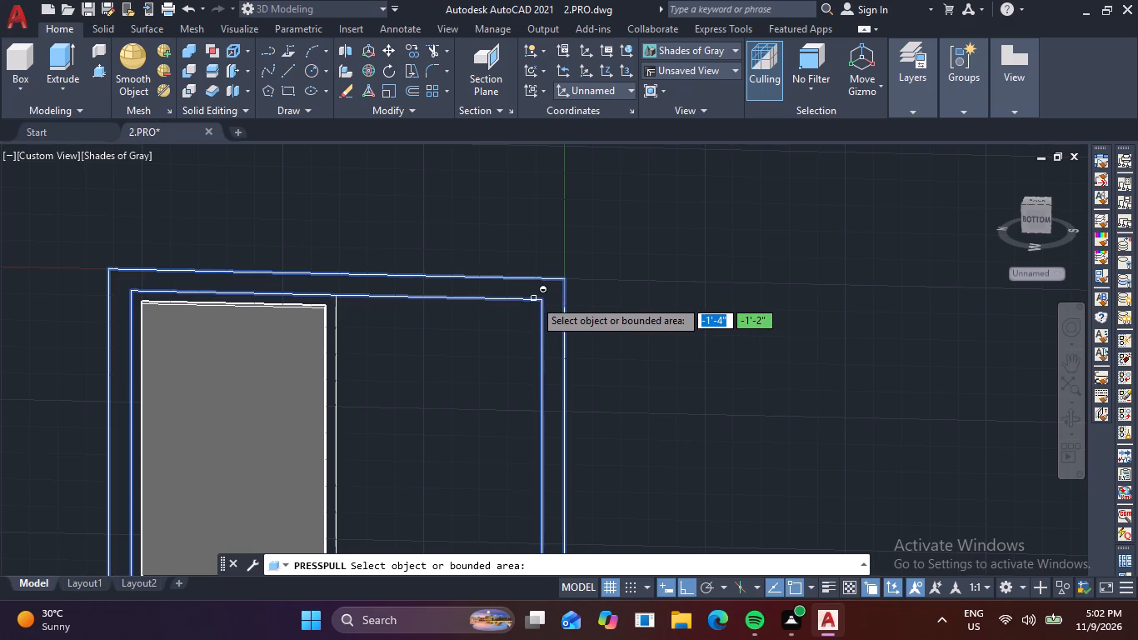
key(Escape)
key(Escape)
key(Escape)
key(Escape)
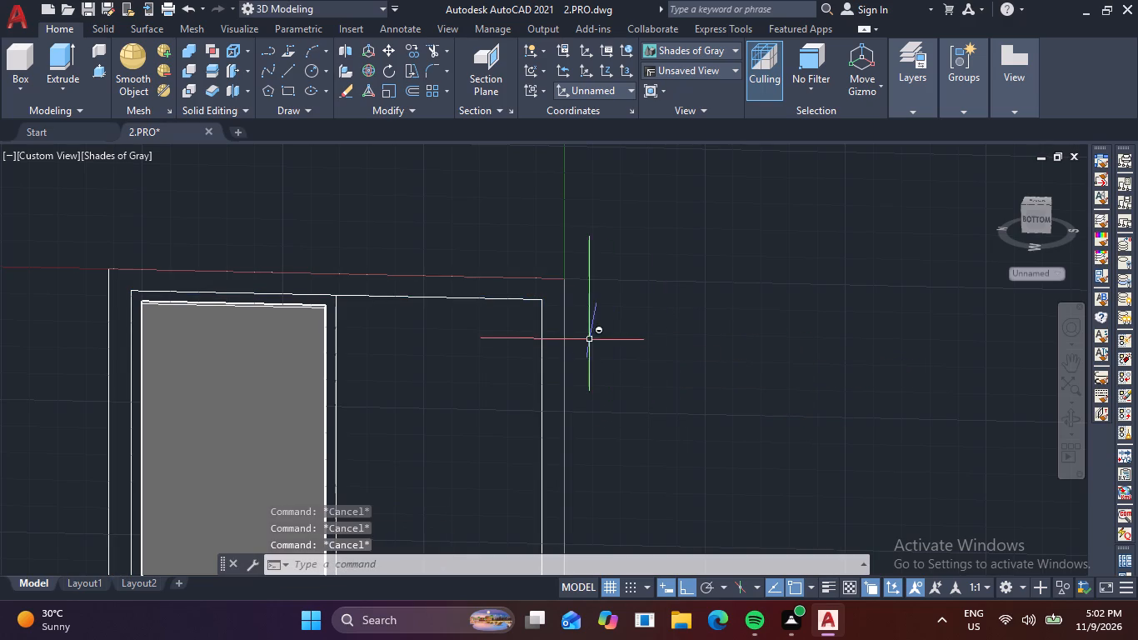
Erase the whole unfinished window, including its frame rectangles, sash outline and glass pane.
scroll(457, 317, down, 2)
middle_drag(372, 355, 432, 317)
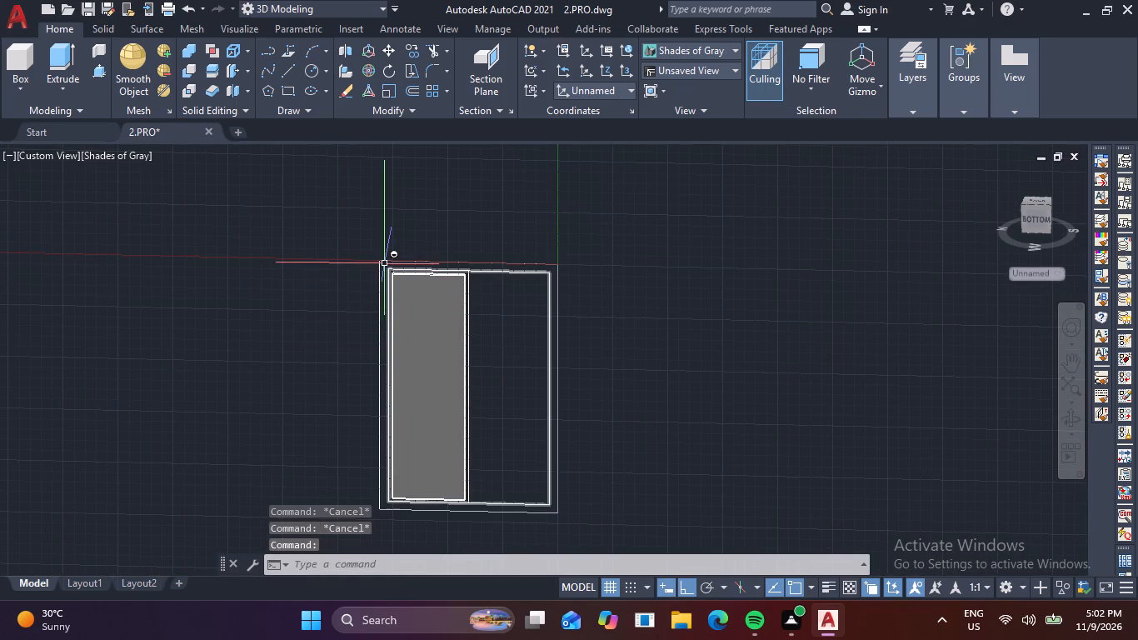
scroll(532, 267, up, 3)
scroll(545, 267, down, 2)
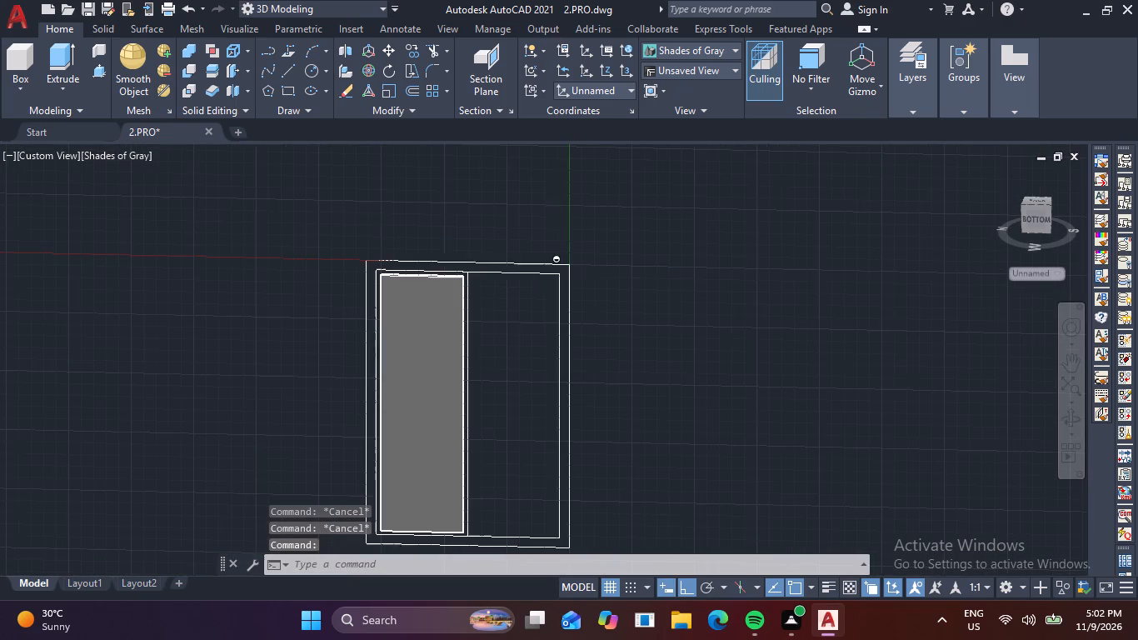
middle_drag(573, 271, 601, 226)
key(Escape)
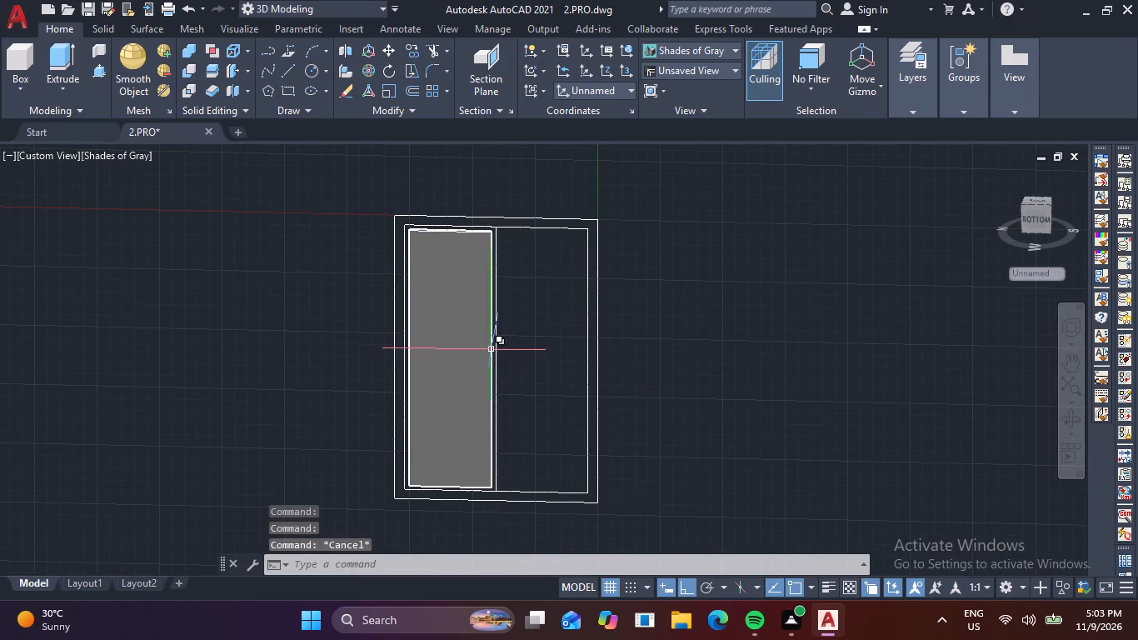
key(Escape)
key(Escape)
key(Escape)
key(Escape)
key(Escape)
key(Escape)
key(Escape)
key(Escape)
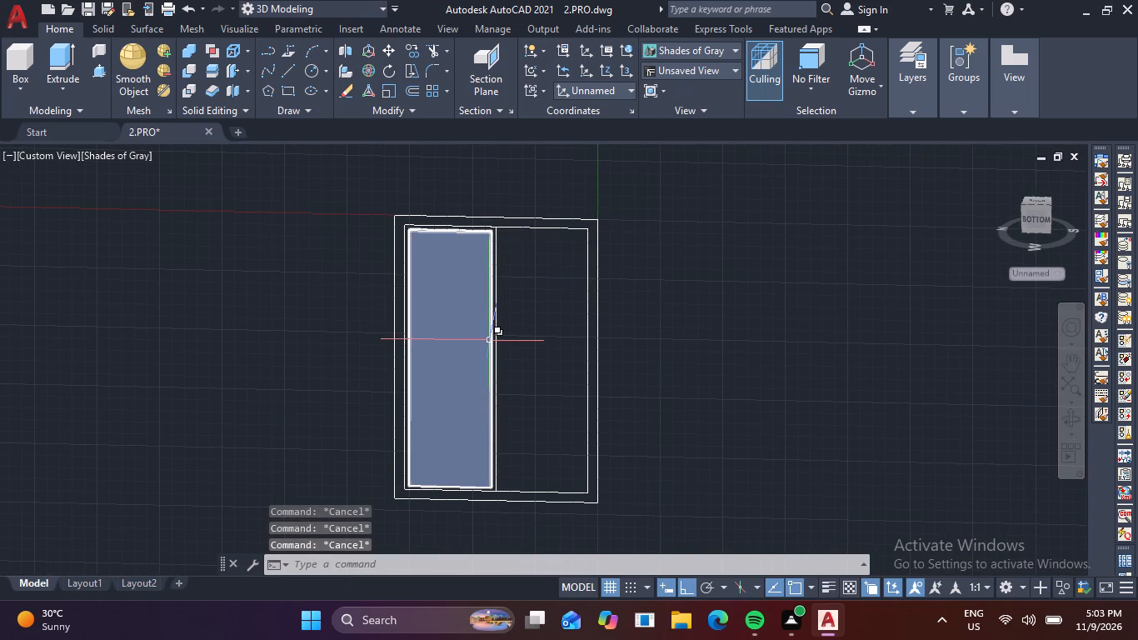
key(Escape)
key(Escape)
click(382, 176)
click(691, 572)
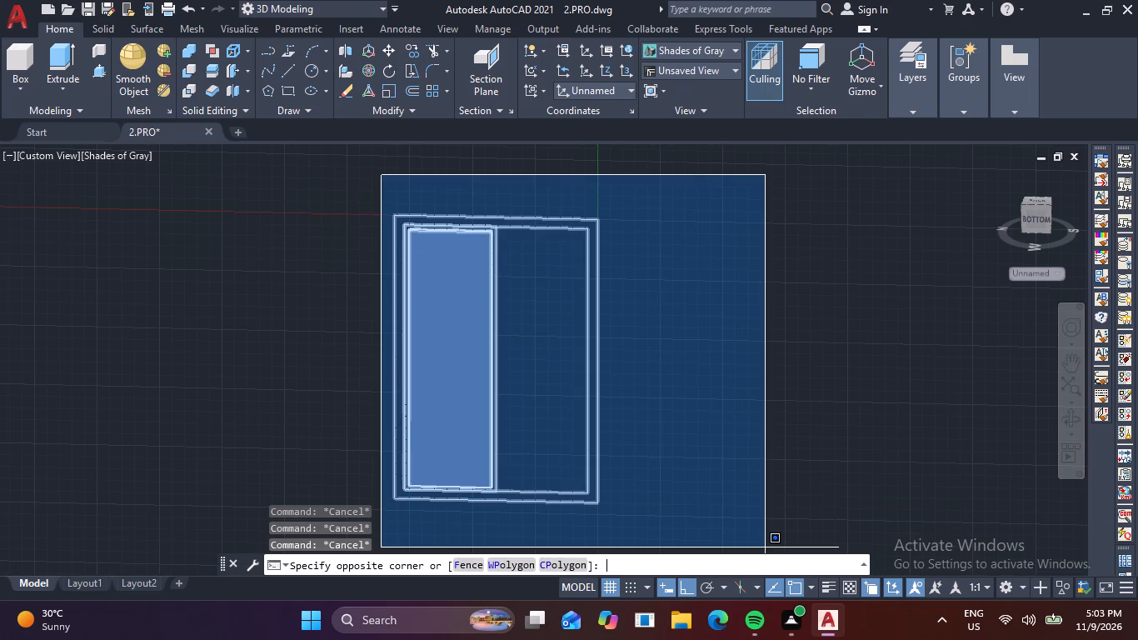
click(670, 504)
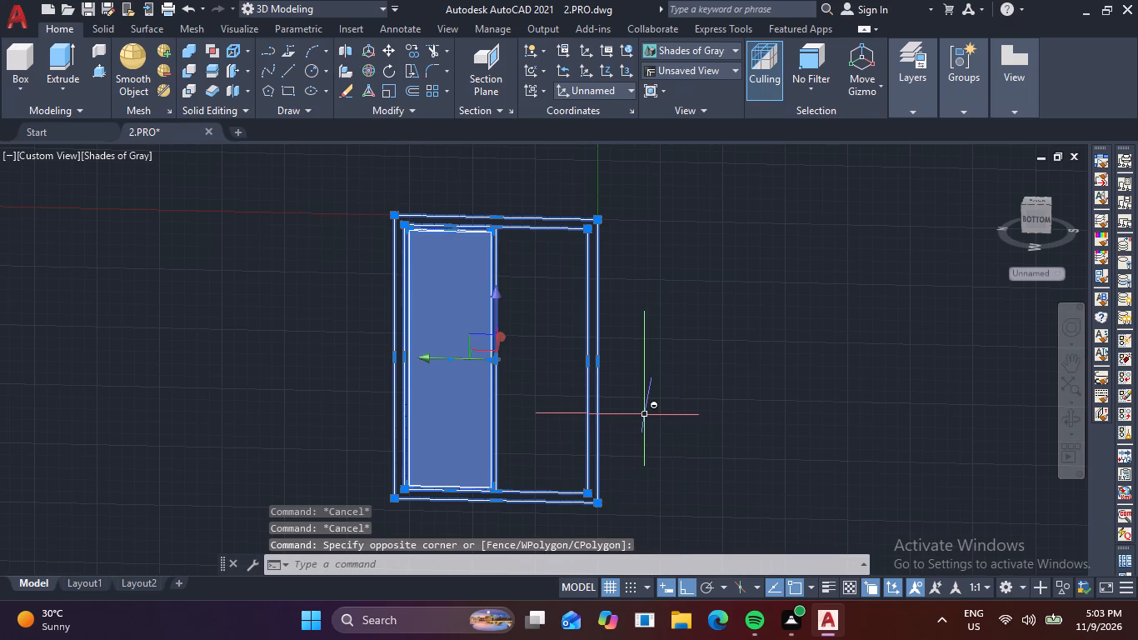
key(Delete)
key(Delete)
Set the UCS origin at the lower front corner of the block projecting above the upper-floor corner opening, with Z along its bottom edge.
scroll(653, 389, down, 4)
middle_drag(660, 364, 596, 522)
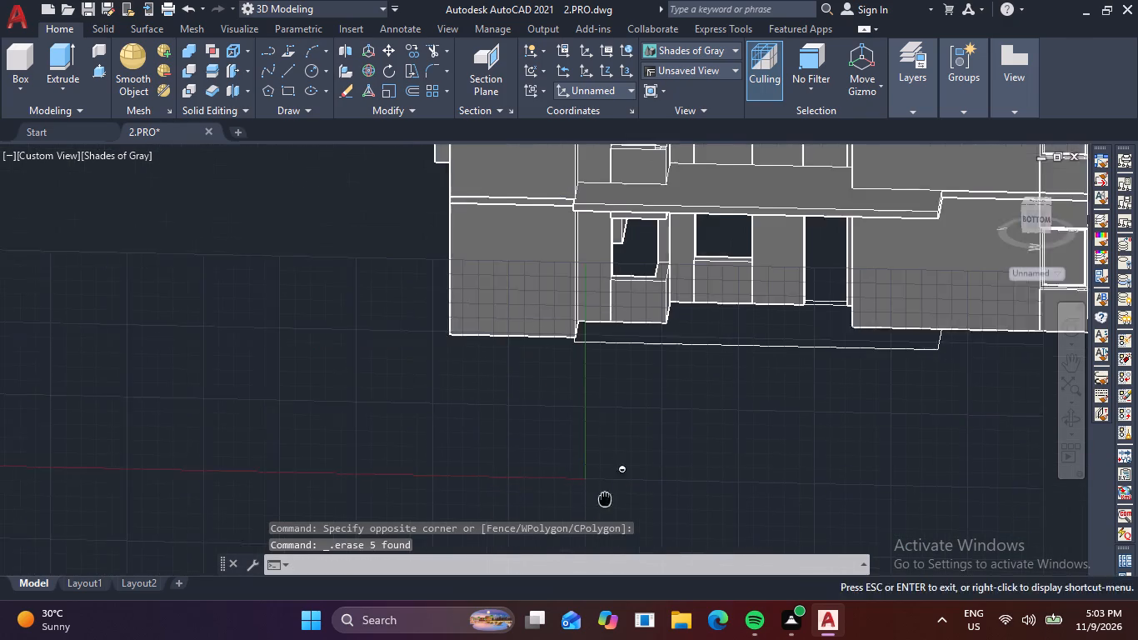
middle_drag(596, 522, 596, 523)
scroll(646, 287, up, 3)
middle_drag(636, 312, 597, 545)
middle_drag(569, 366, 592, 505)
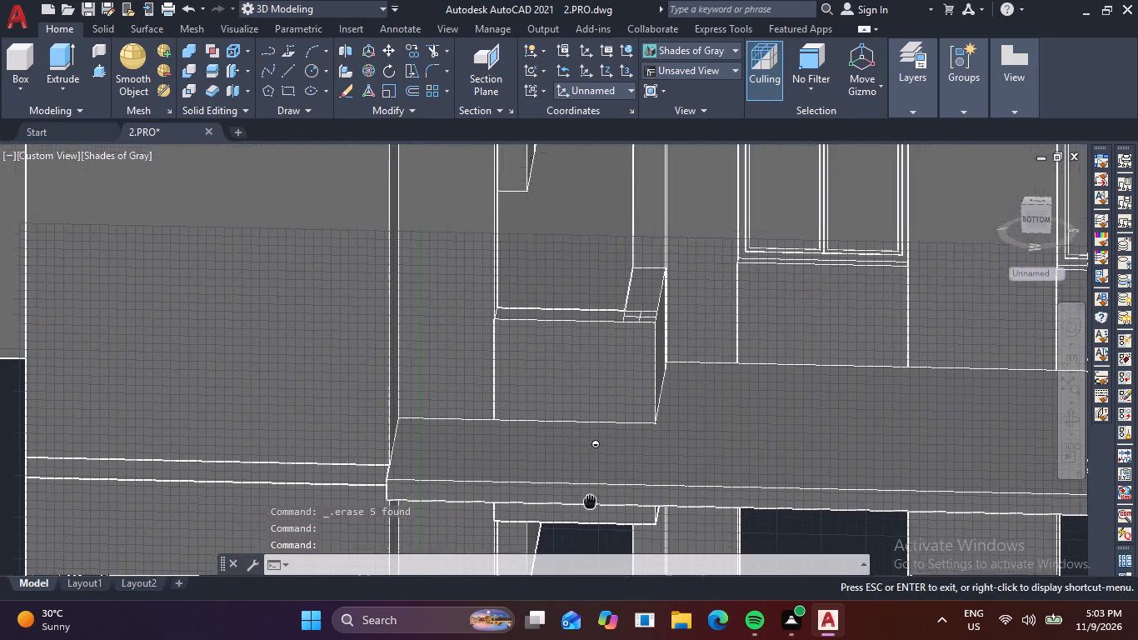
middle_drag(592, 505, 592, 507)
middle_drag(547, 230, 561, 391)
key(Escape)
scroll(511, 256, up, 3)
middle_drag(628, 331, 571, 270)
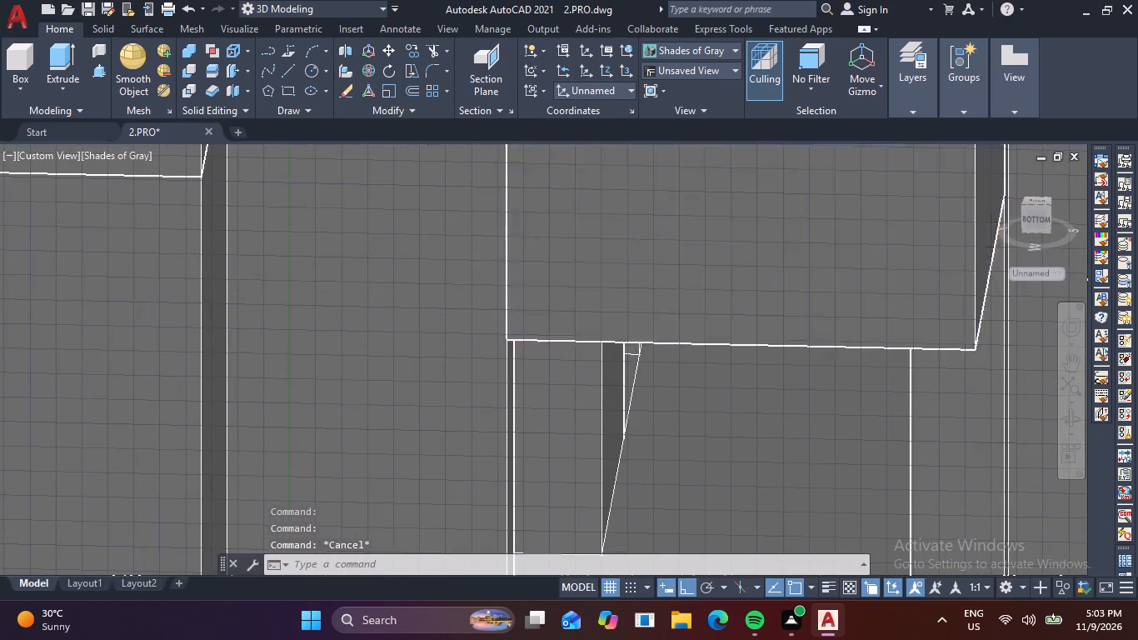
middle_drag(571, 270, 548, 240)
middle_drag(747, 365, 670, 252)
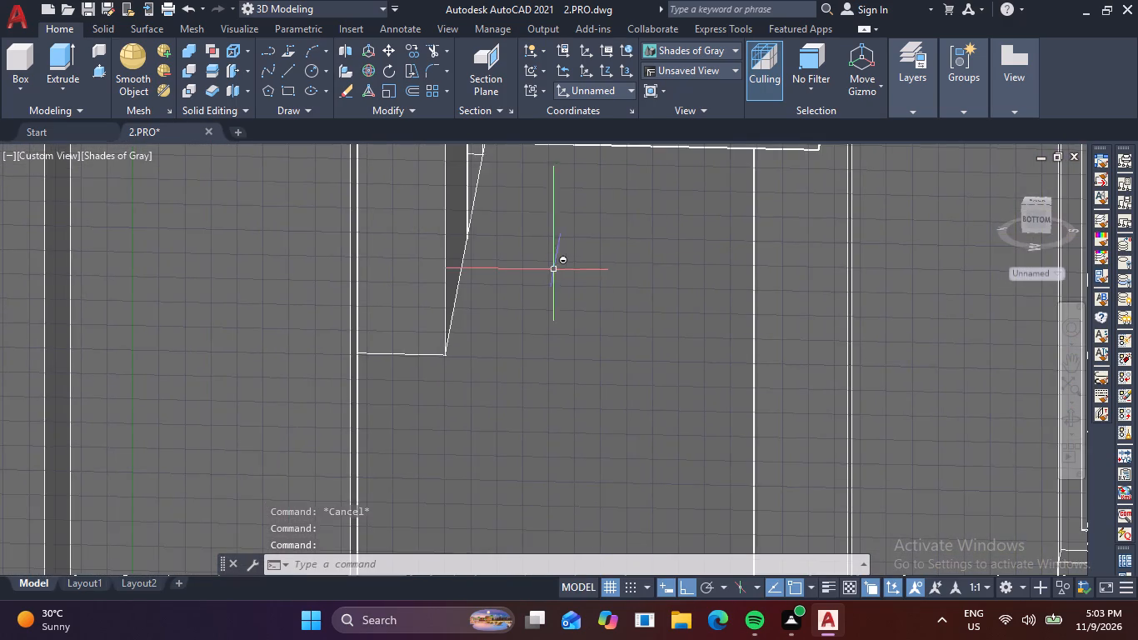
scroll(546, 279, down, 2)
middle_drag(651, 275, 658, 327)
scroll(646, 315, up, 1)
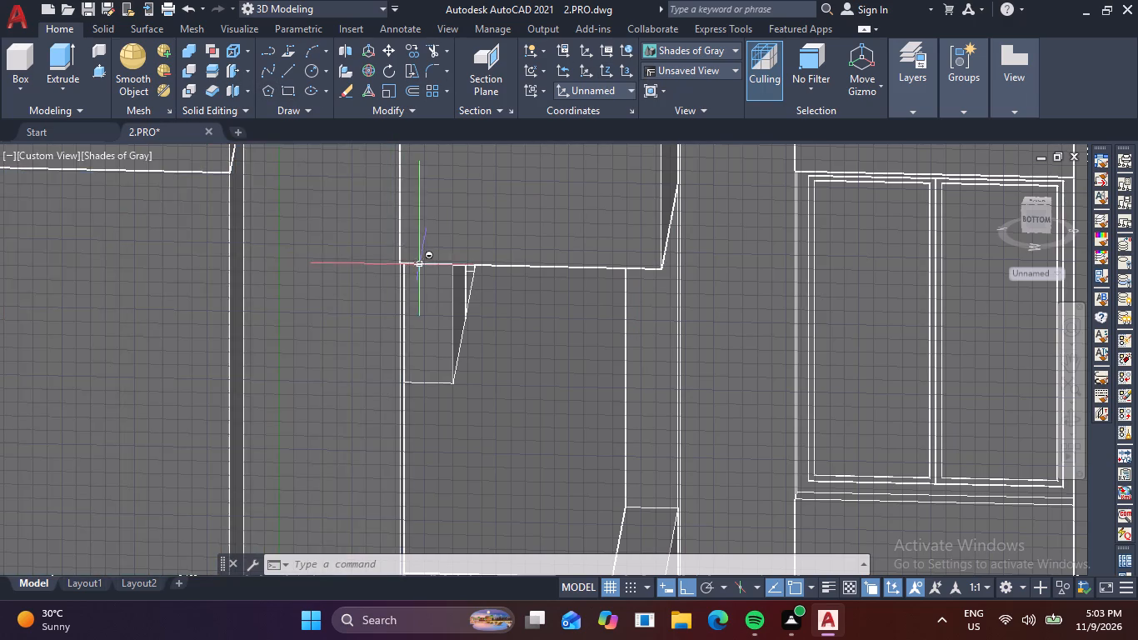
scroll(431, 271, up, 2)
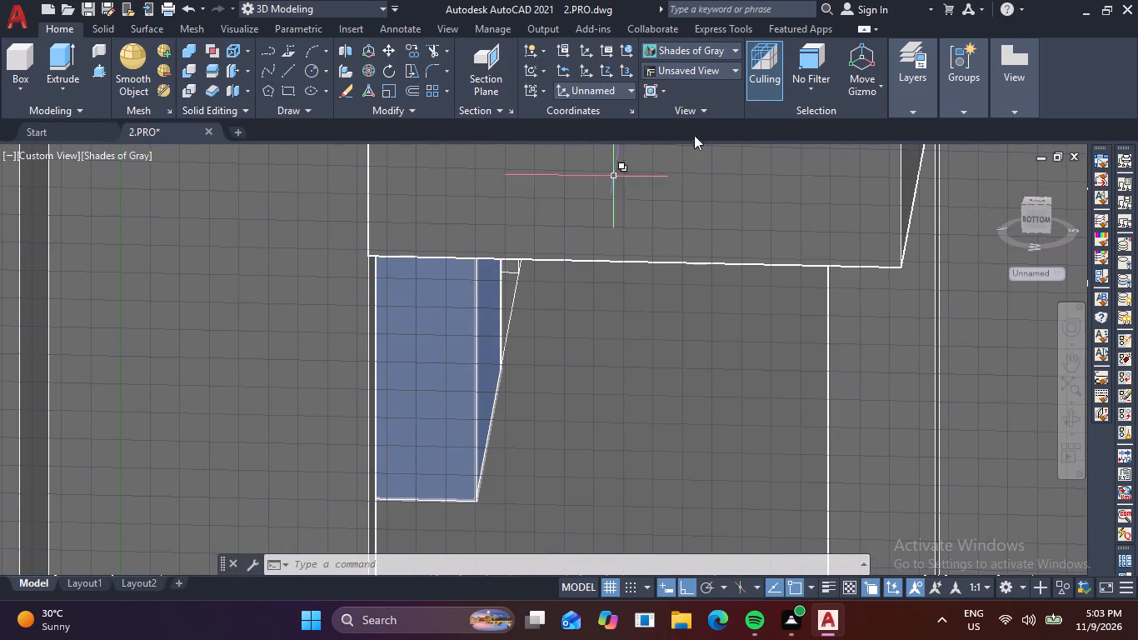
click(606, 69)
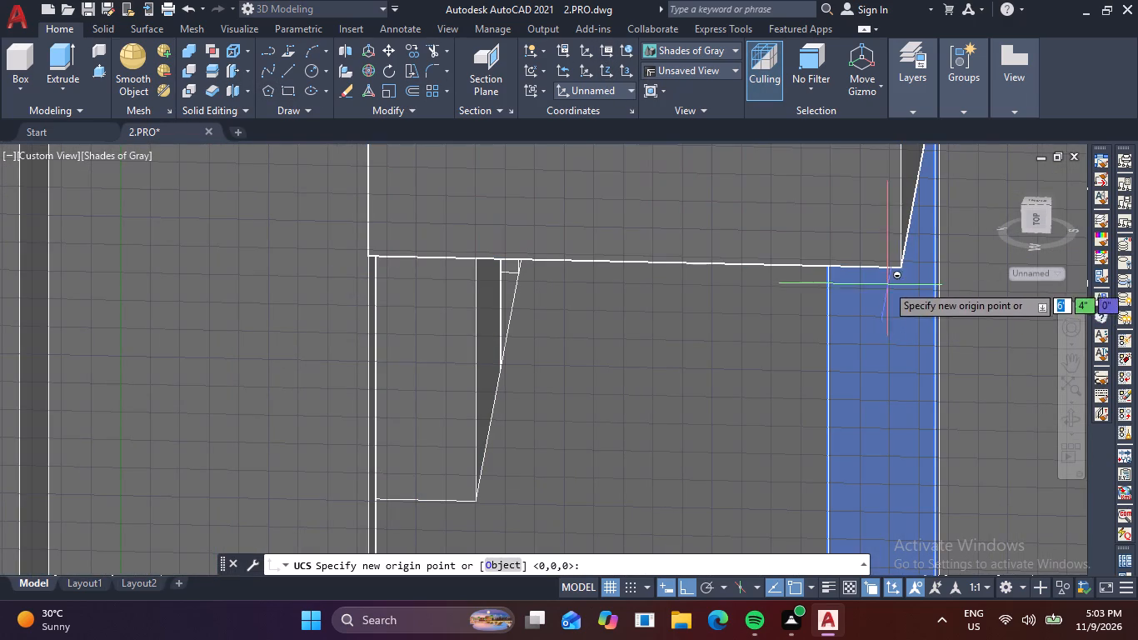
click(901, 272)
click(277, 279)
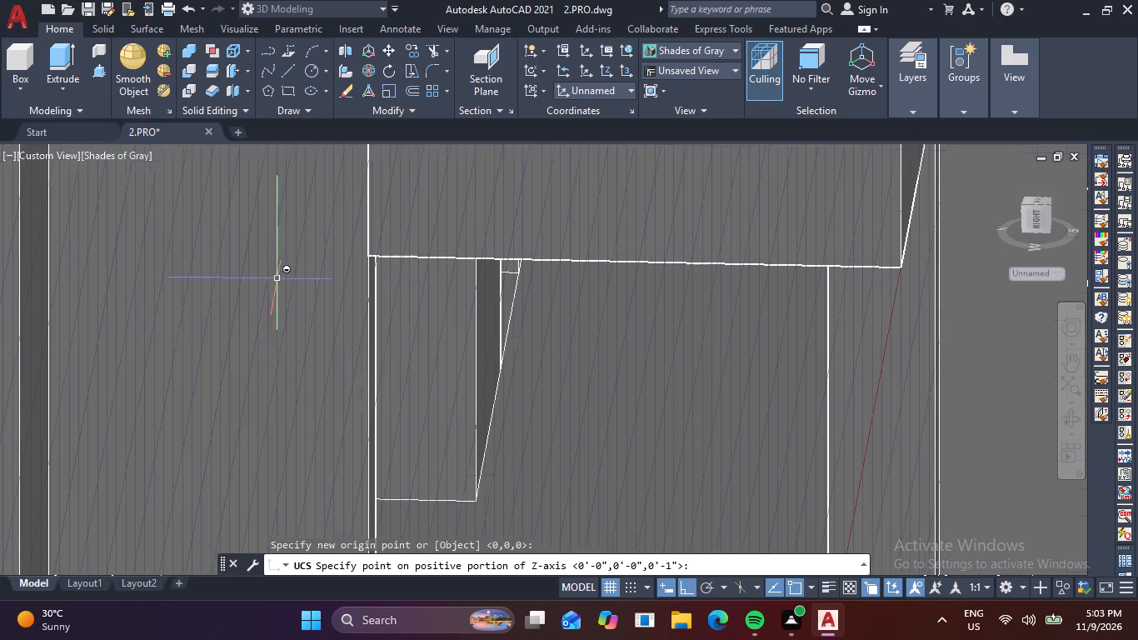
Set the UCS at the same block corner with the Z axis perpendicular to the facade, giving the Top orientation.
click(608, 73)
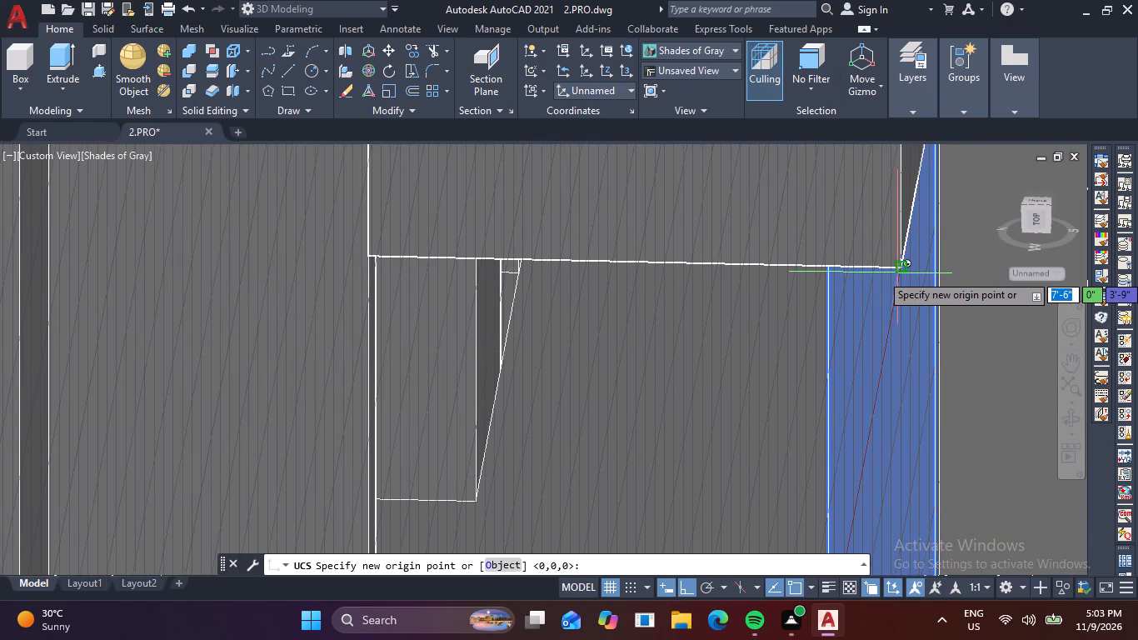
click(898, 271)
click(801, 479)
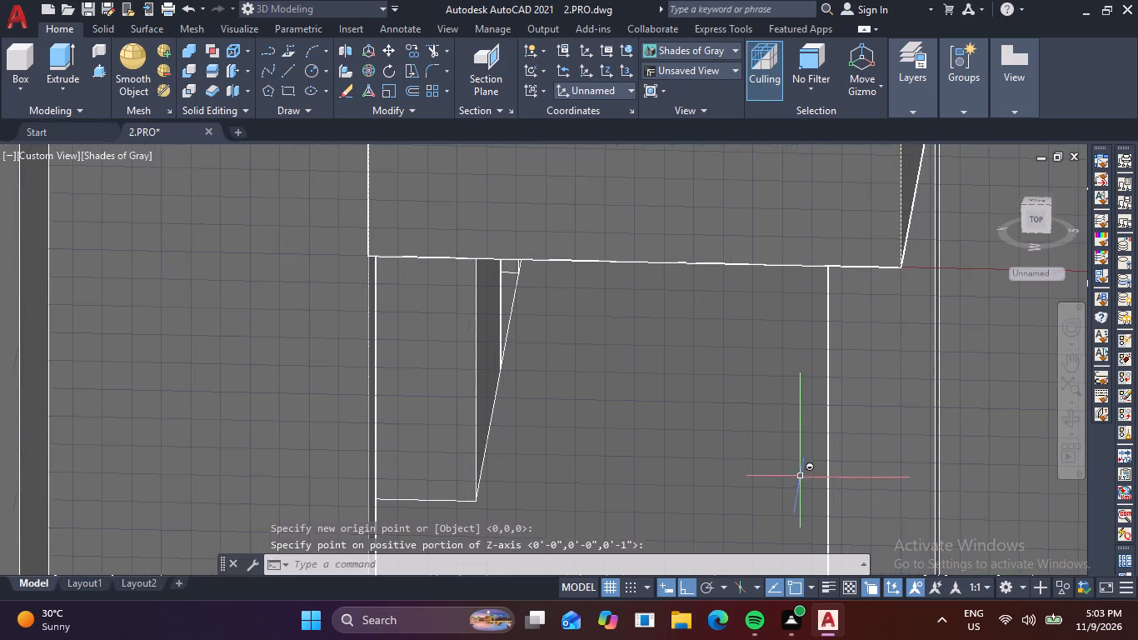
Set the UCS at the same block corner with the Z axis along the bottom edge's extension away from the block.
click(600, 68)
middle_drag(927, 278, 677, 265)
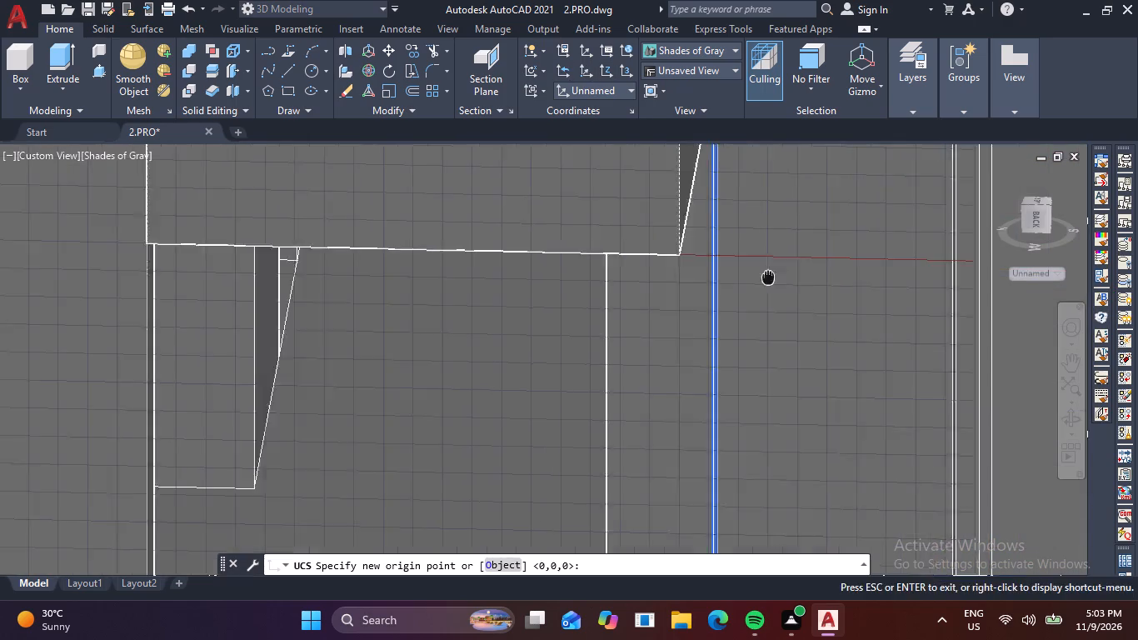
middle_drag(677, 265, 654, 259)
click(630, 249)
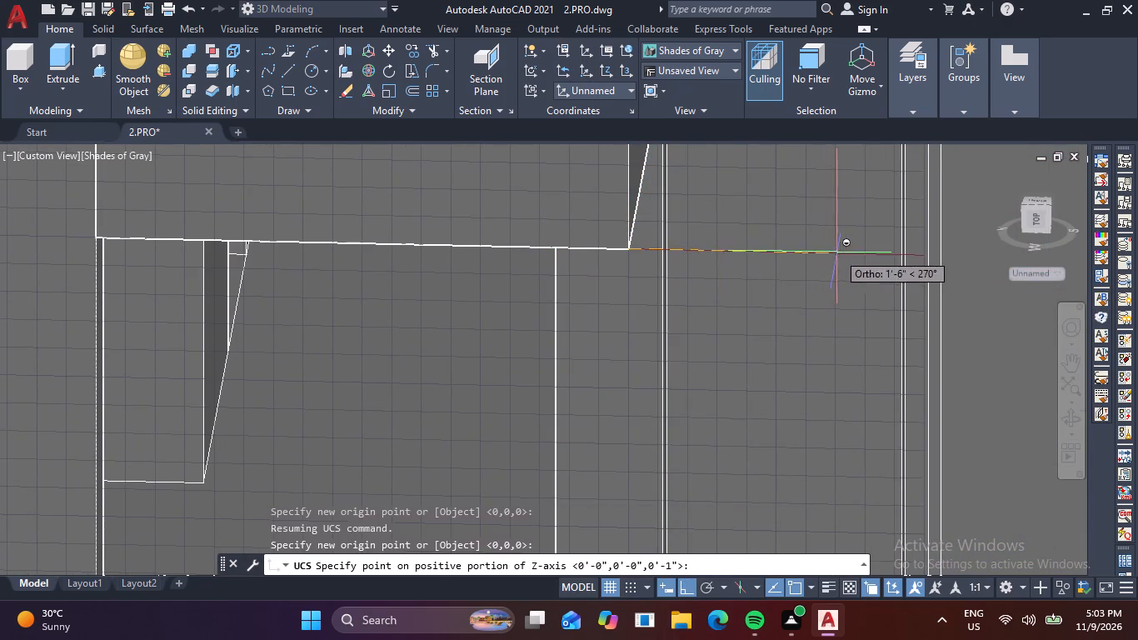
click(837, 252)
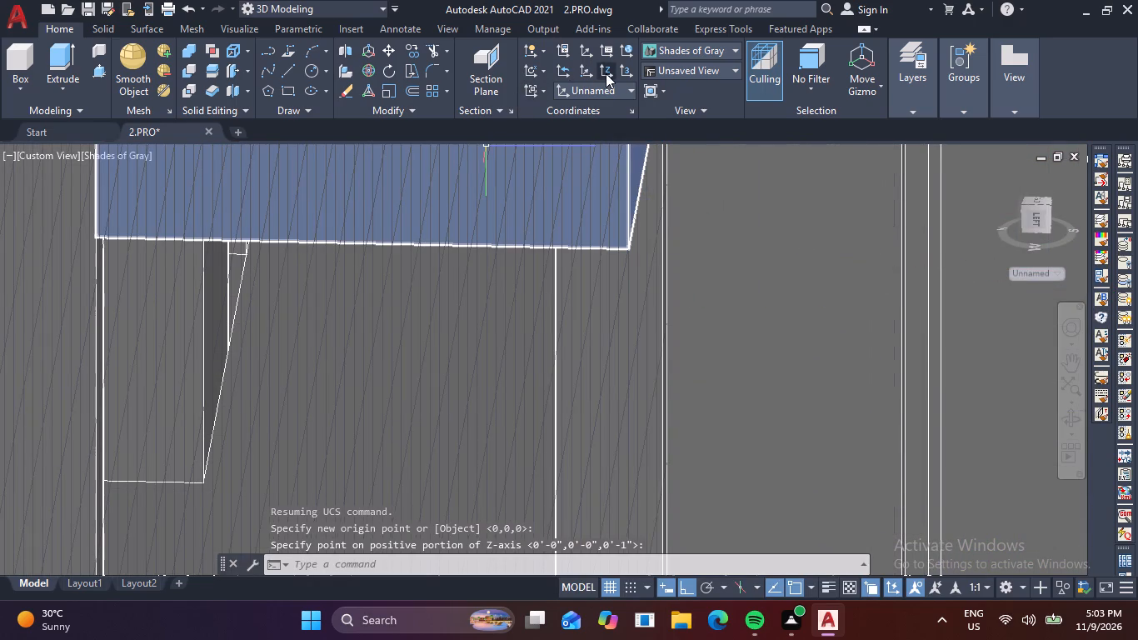
Set the UCS at the same block corner with the Z axis along the receding side edge, giving the Bottom orientation.
click(606, 73)
click(629, 247)
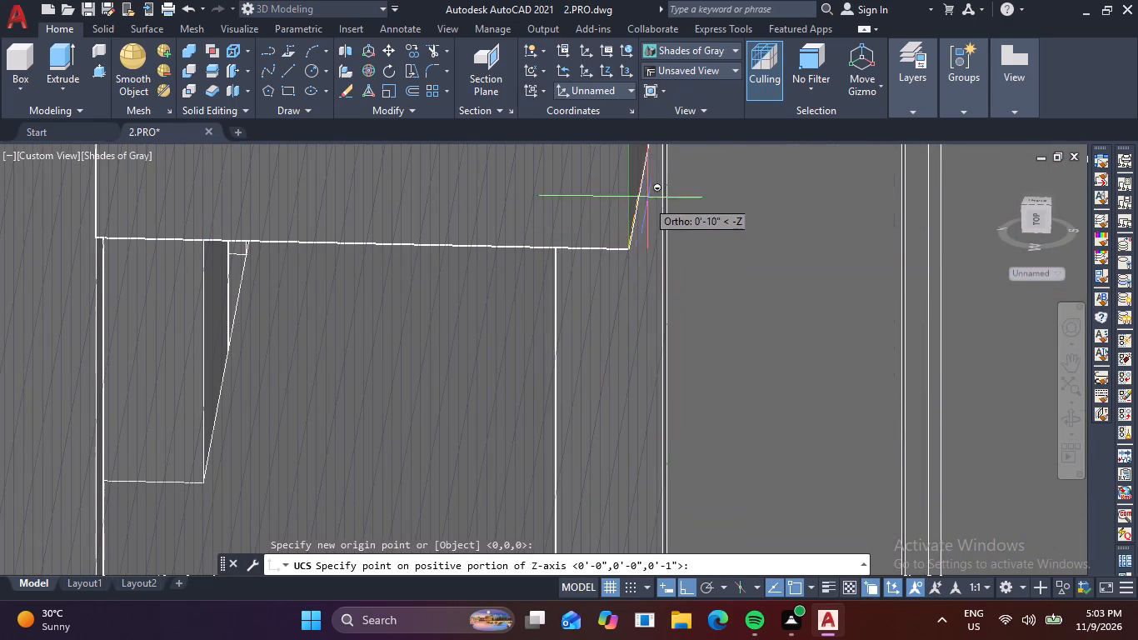
click(667, 160)
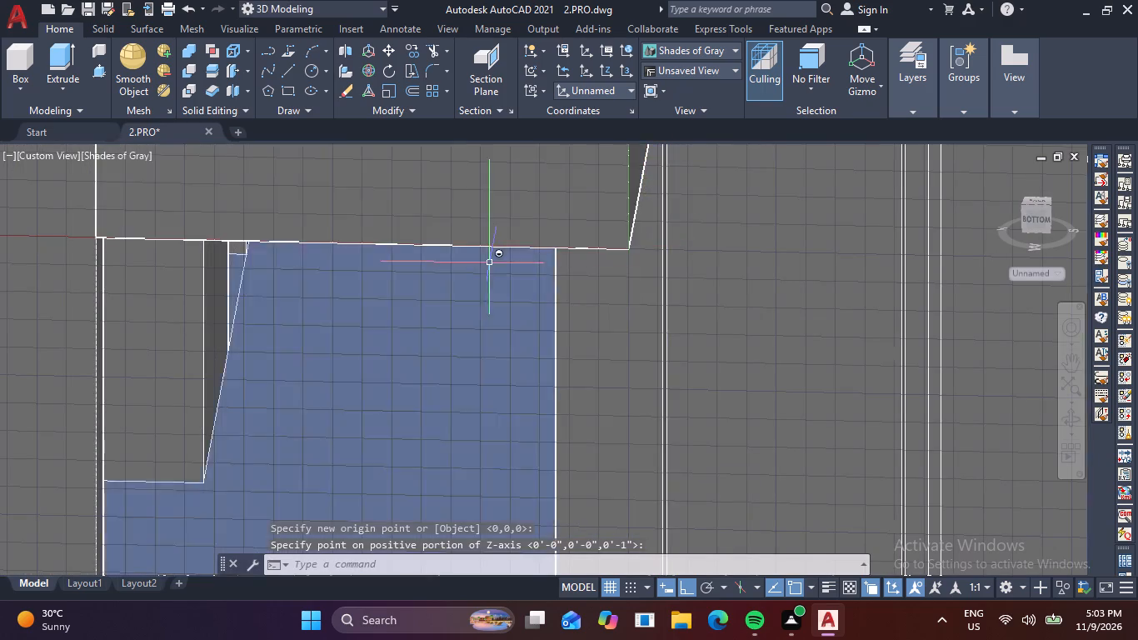
Draw a rectangle across the upper-floor corner opening, from the lower corner of the block above to the sill's front edge.
scroll(490, 263, down, 1)
middle_drag(508, 269, 594, 271)
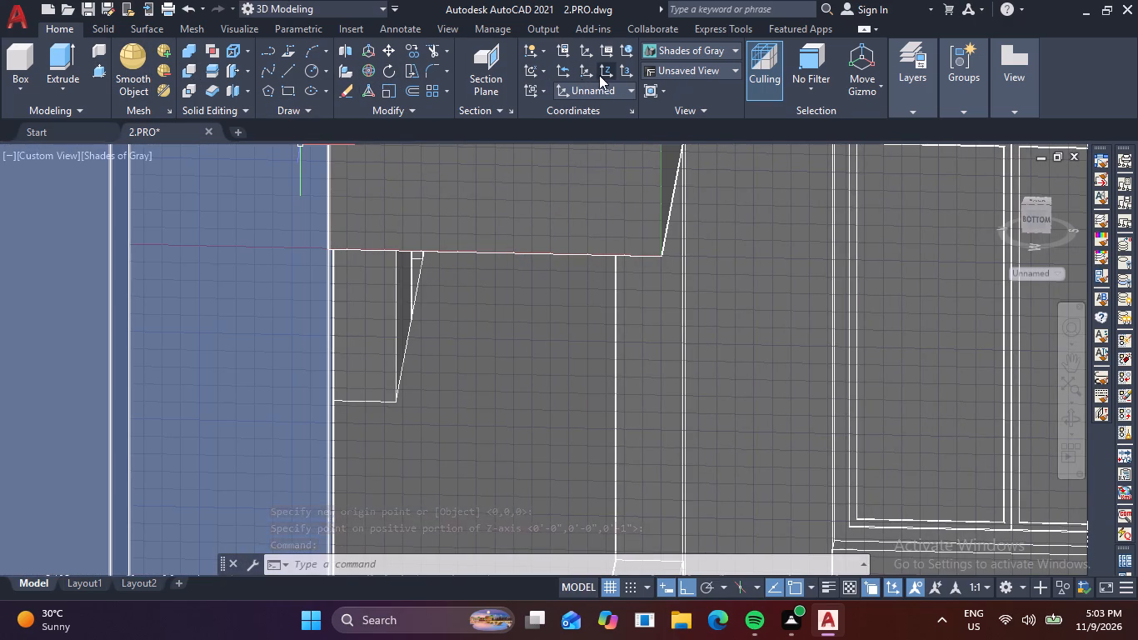
click(292, 93)
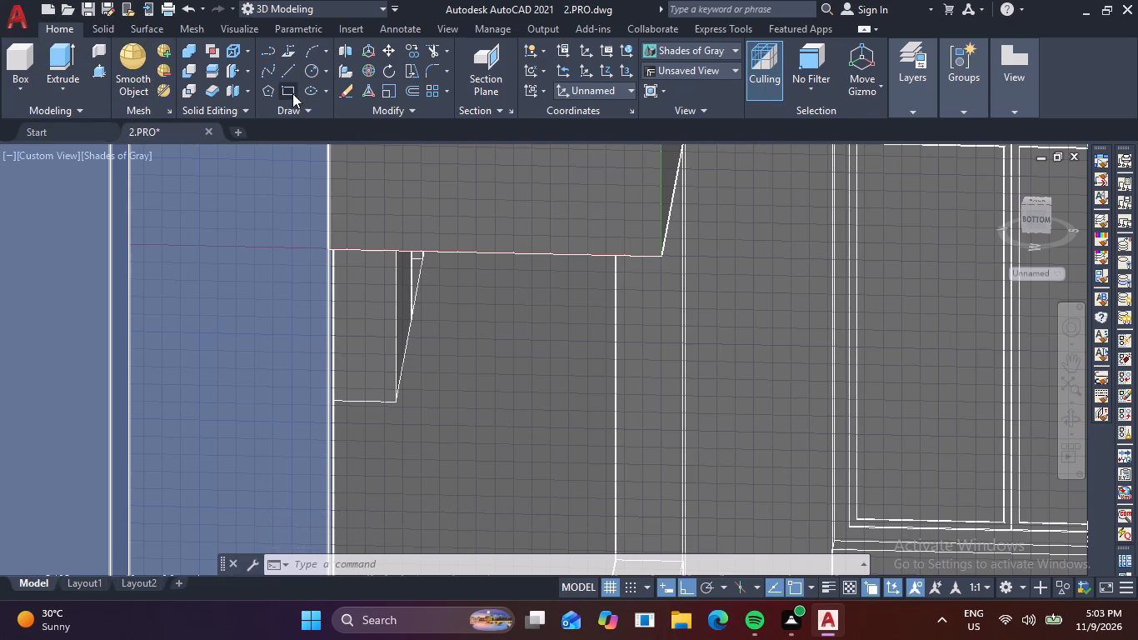
scroll(337, 261, up, 2)
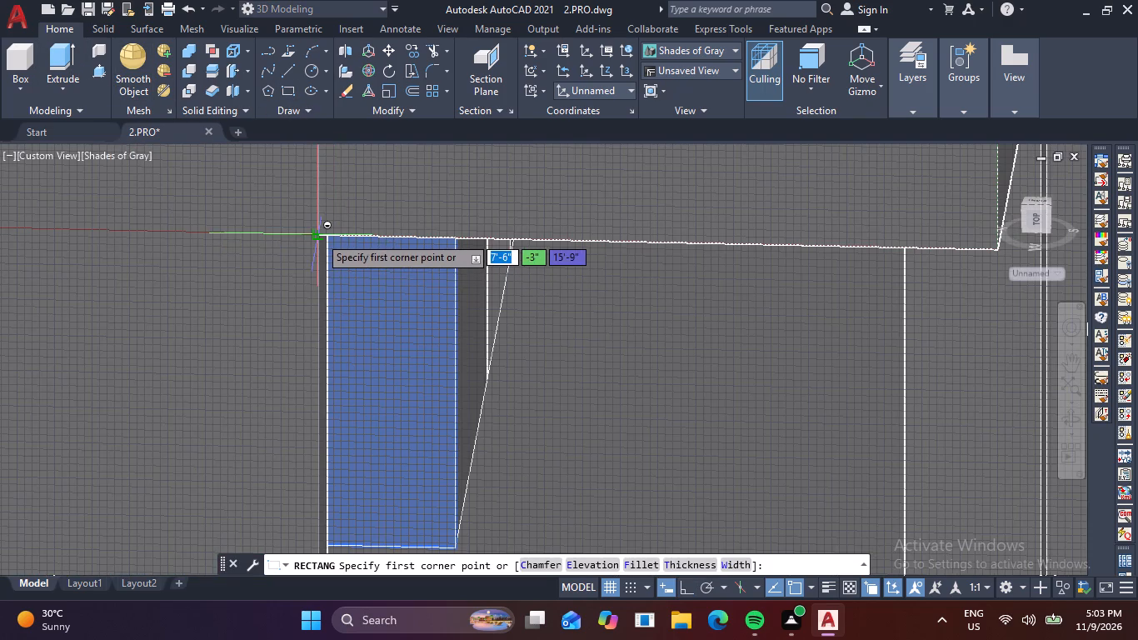
click(319, 236)
scroll(578, 331, down, 3)
middle_drag(615, 359, 510, 233)
scroll(557, 387, up, 5)
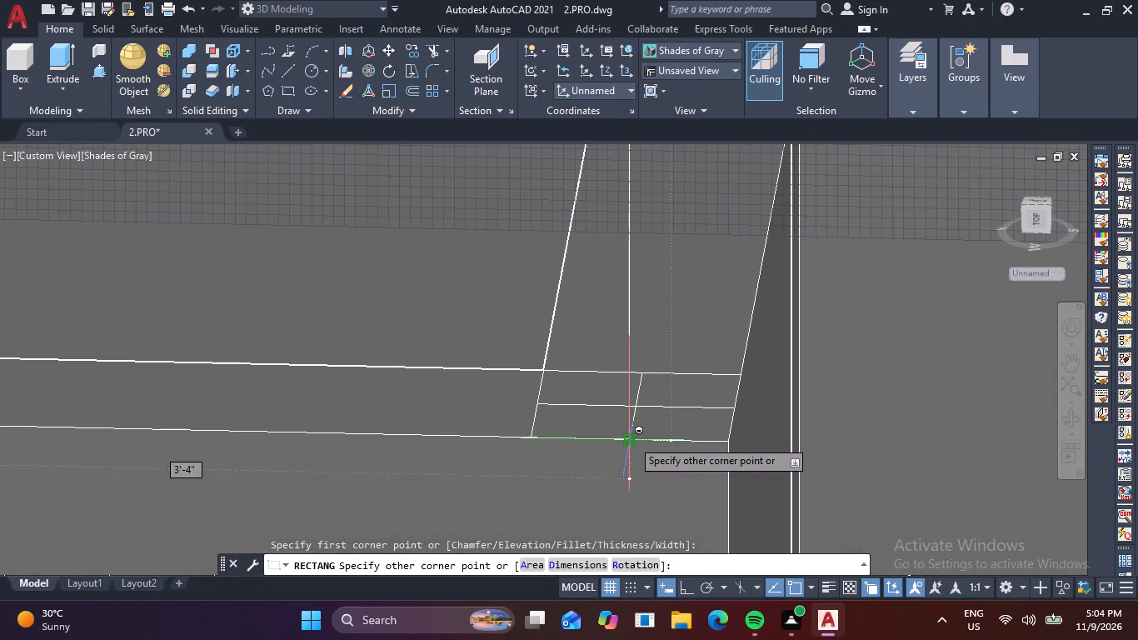
click(631, 439)
Move the new rectangle straight out from the facade into the empty space clear of the building.
click(631, 278)
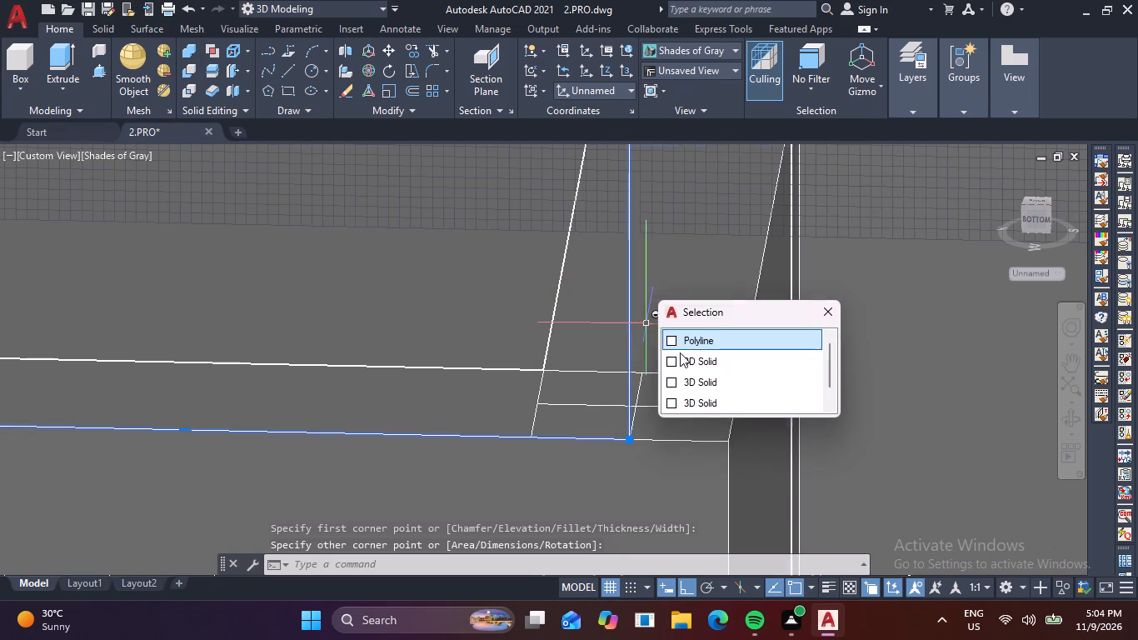
scroll(407, 259, down, 3)
middle_drag(415, 288, 523, 426)
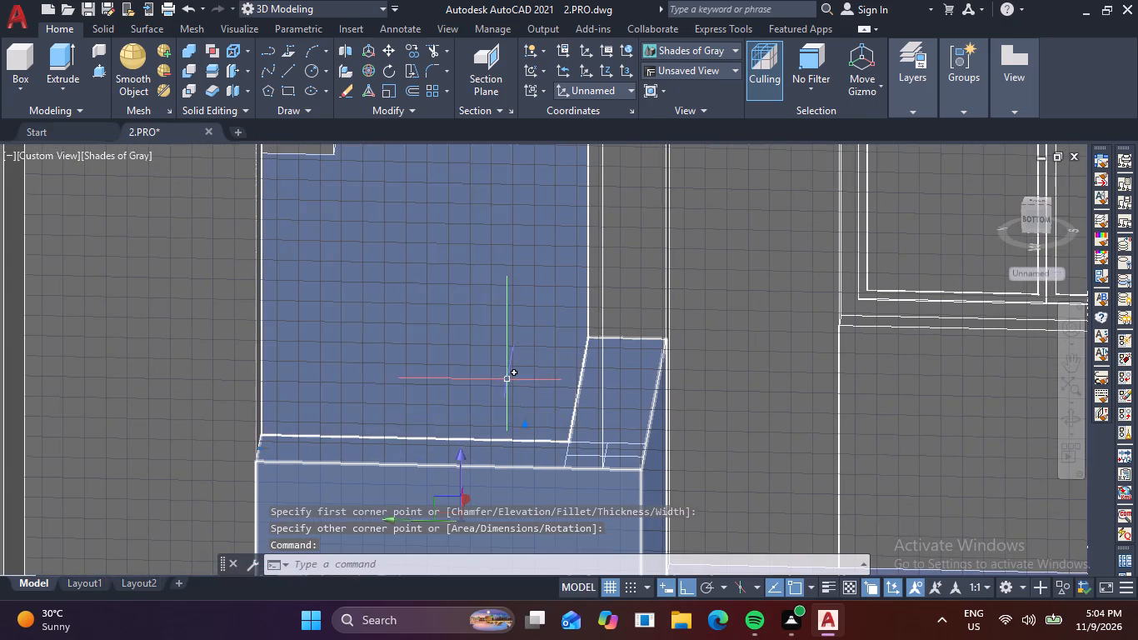
middle_drag(506, 377, 494, 347)
scroll(477, 479, up, 2)
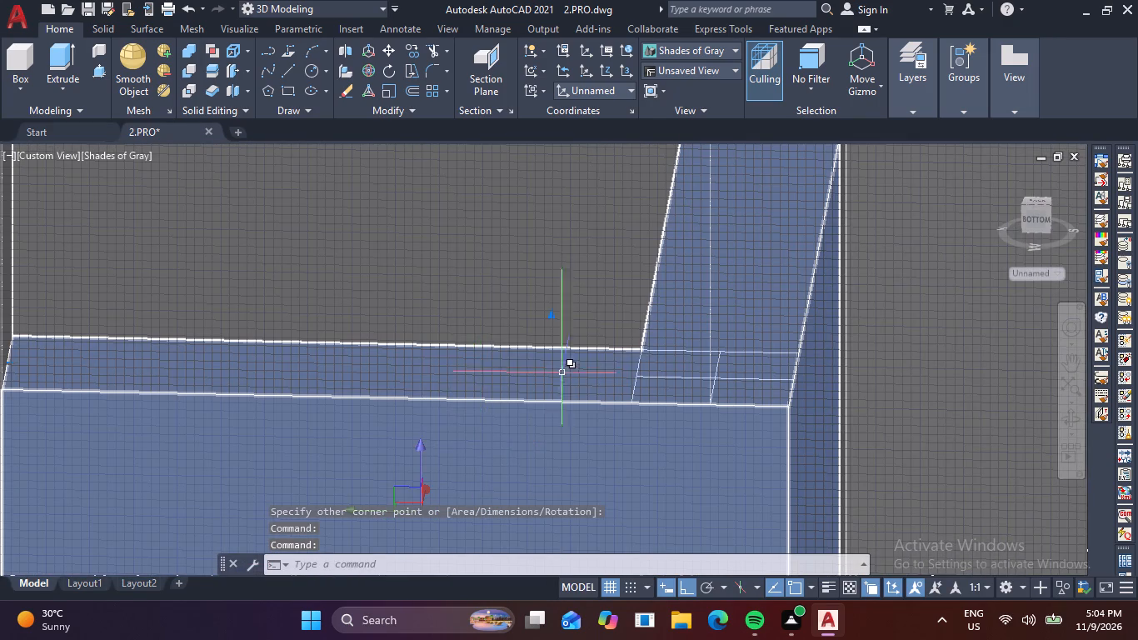
scroll(601, 292, down, 2)
key(Escape)
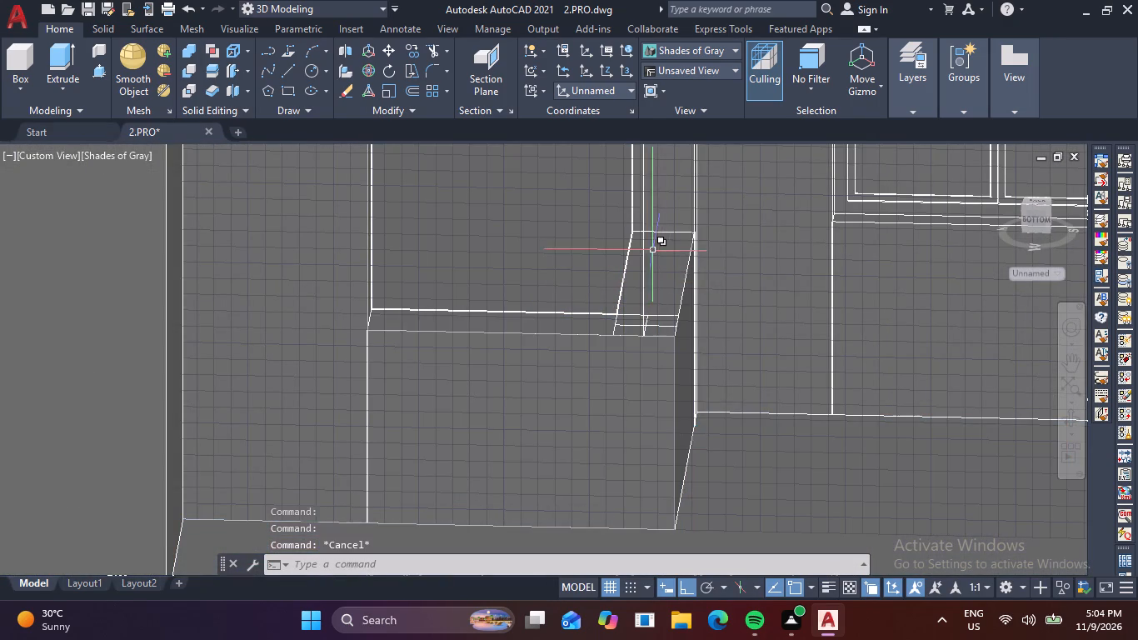
key(Escape)
click(643, 234)
scroll(498, 247, down, 1)
middle_drag(505, 264, 529, 402)
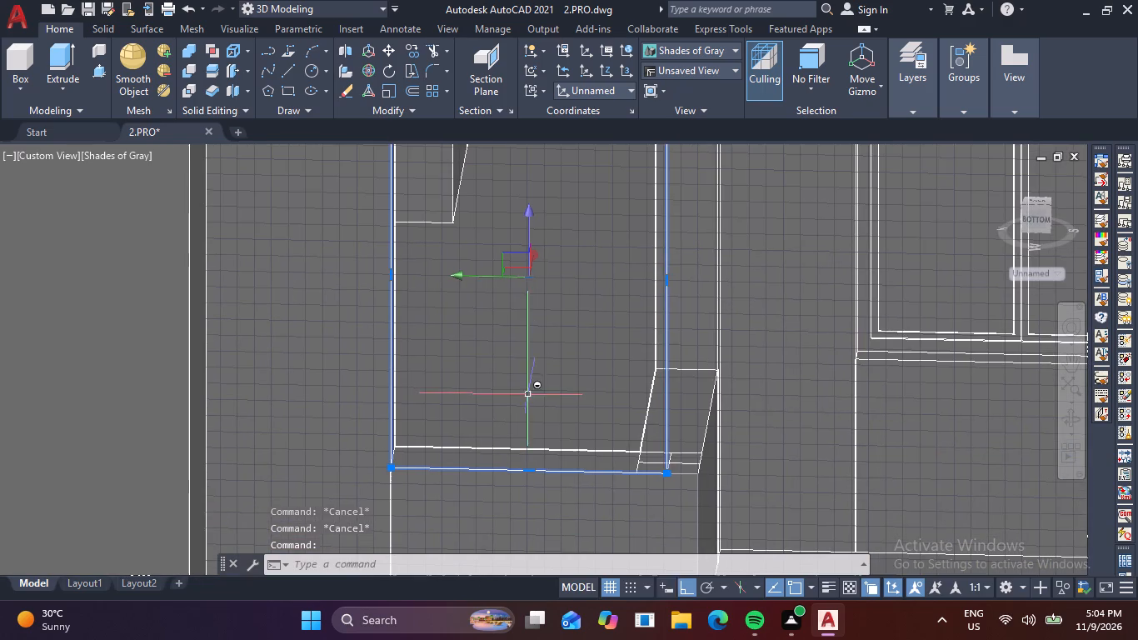
drag(540, 255, 529, 277)
scroll(505, 379, down, 3)
middle_drag(506, 397, 612, 228)
middle_drag(594, 402, 667, 200)
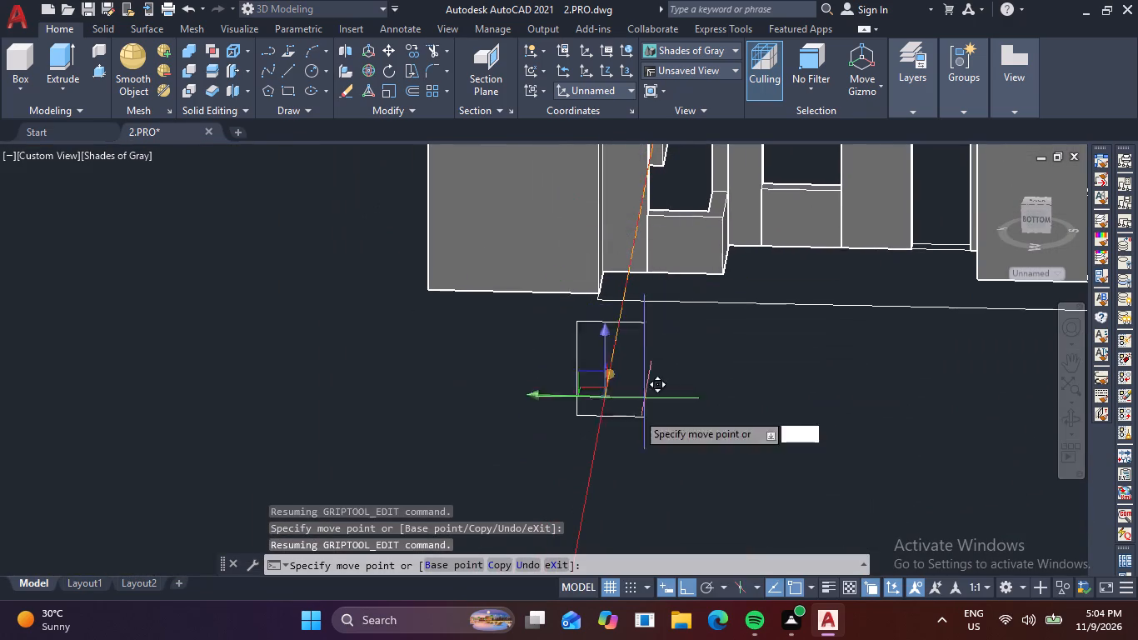
middle_drag(619, 390, 629, 332)
scroll(606, 408, up, 3)
click(612, 408)
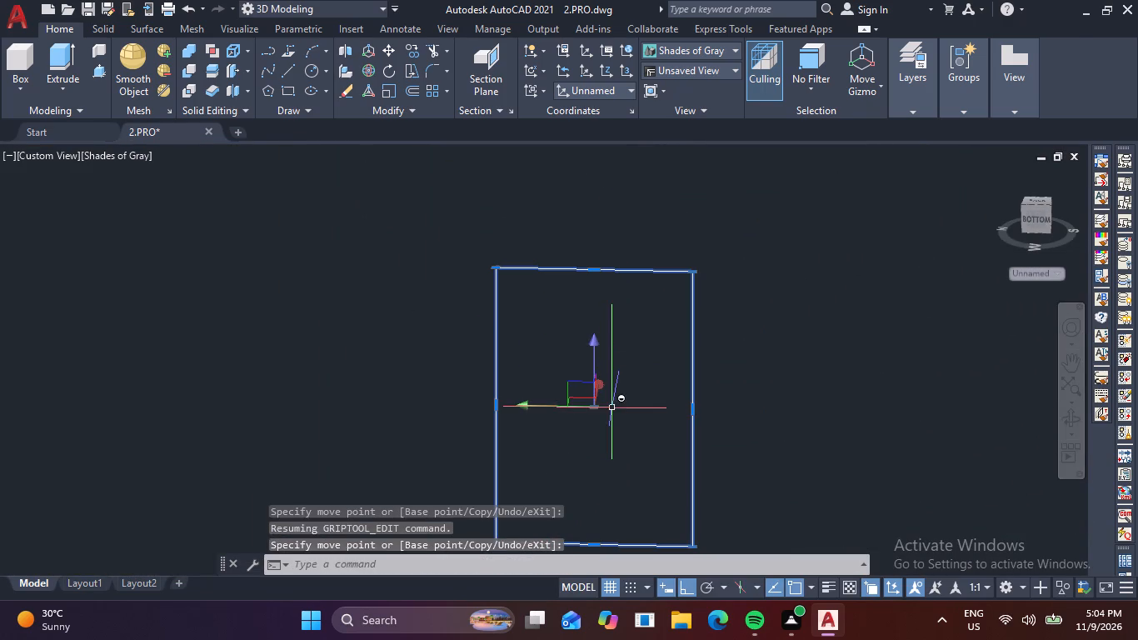
key(Escape)
Offset the rectangle inward by 2 inches to form the outer window frame.
scroll(699, 373, down, 1)
middle_drag(699, 374, 678, 274)
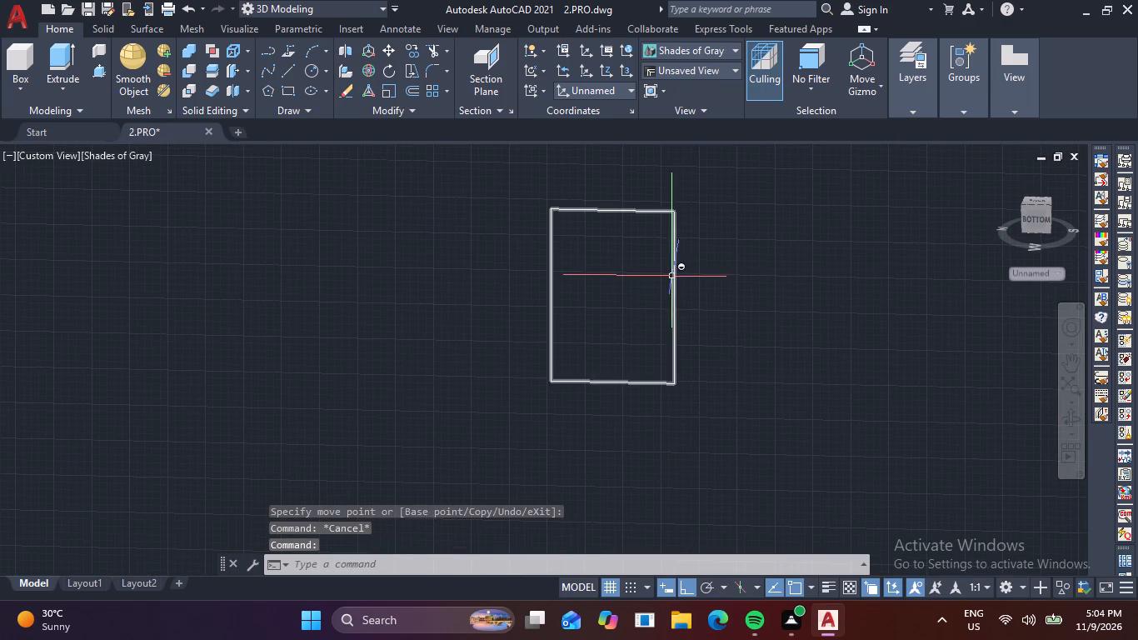
key(o)
key(space)
key(2)
key(space)
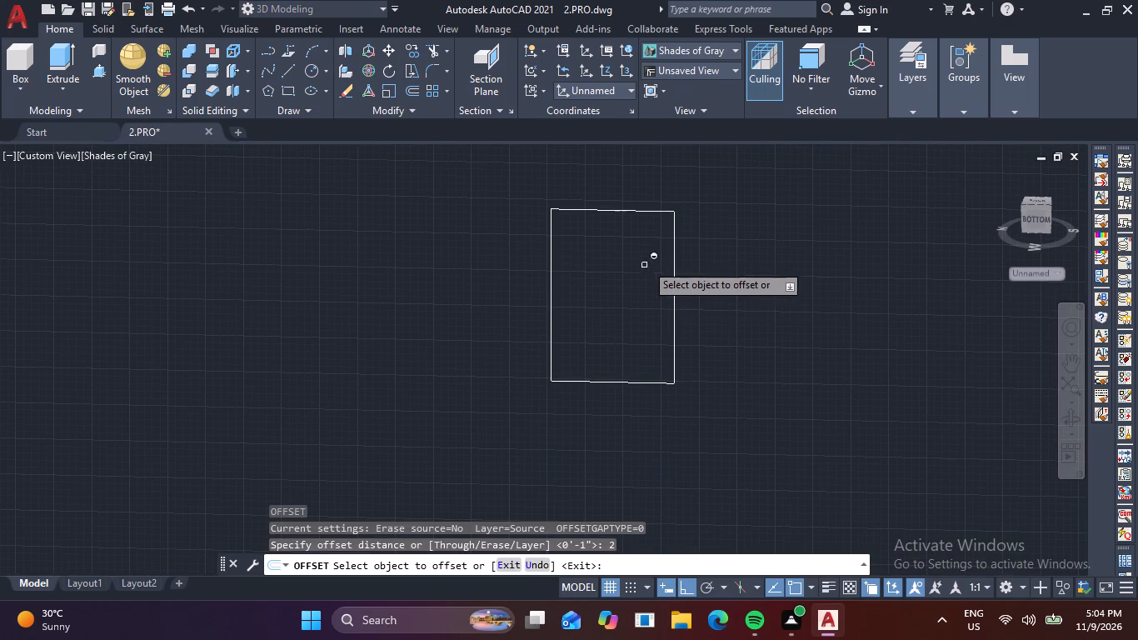
click(656, 215)
click(661, 213)
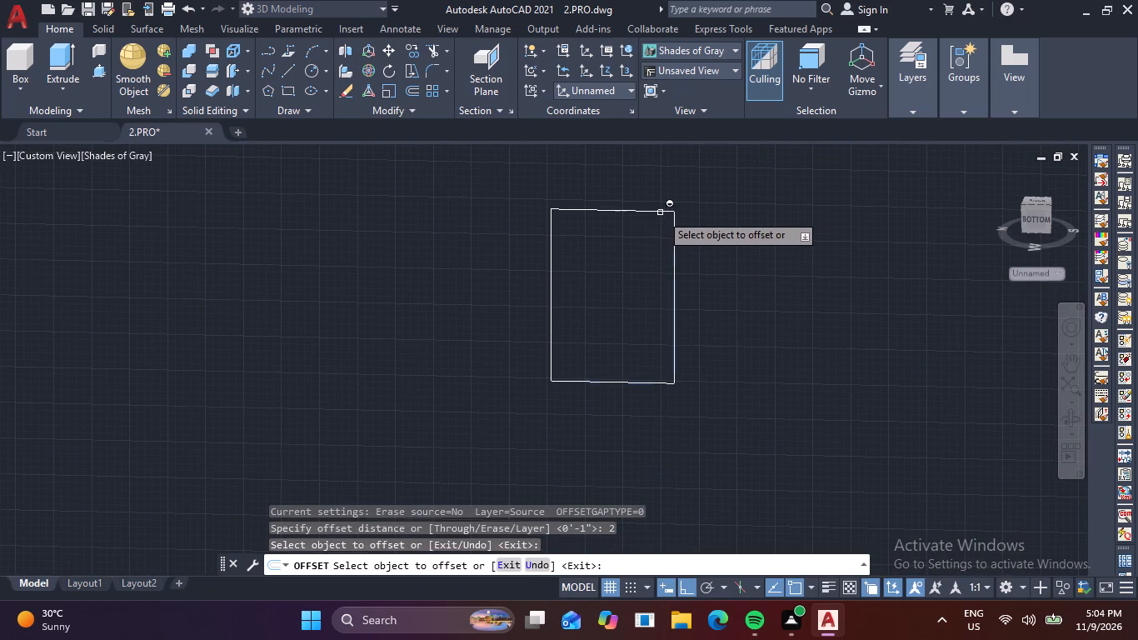
click(632, 281)
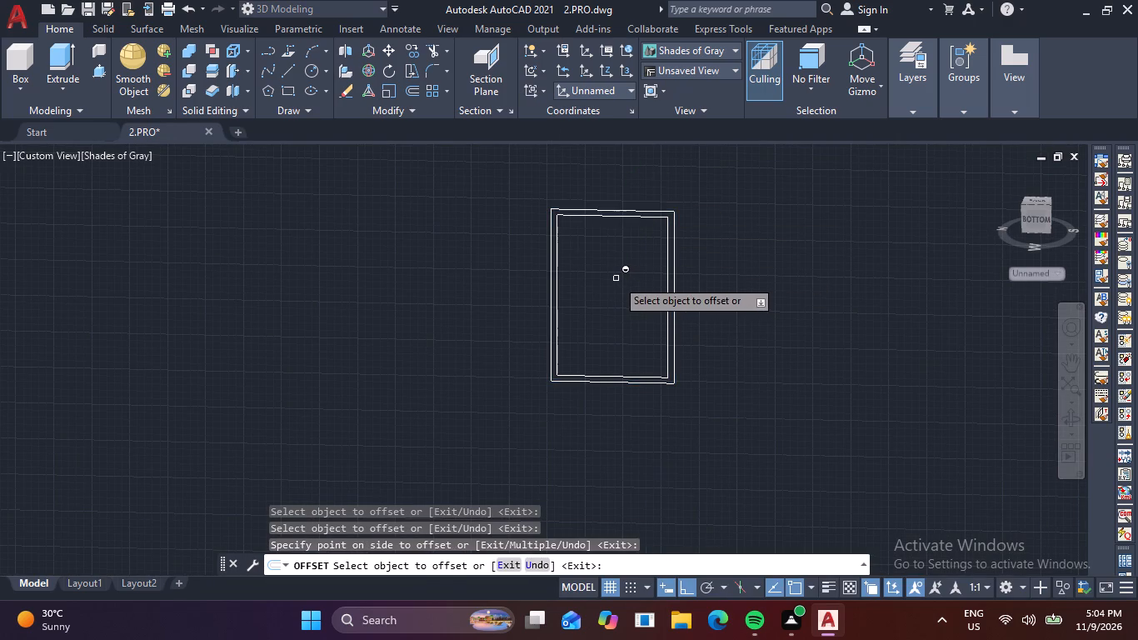
key(Escape)
key(Escape)
Draw a sash rectangle over the left half of the frame, from the inner outline's upper left corner to its bottom-edge midpoint.
text(REC)
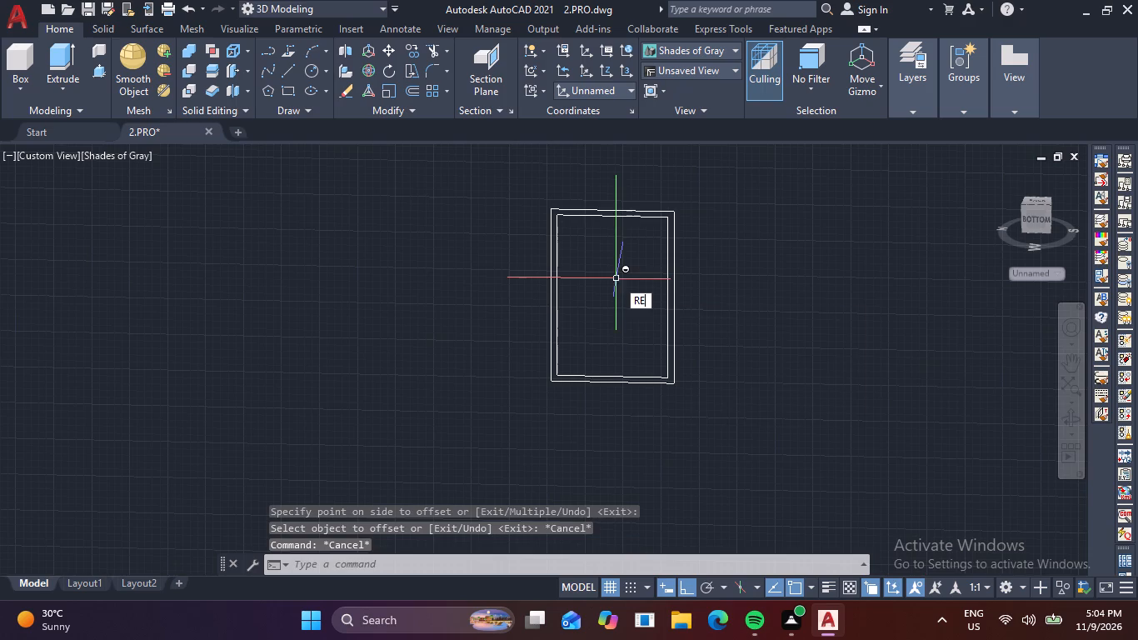
key(space)
click(557, 218)
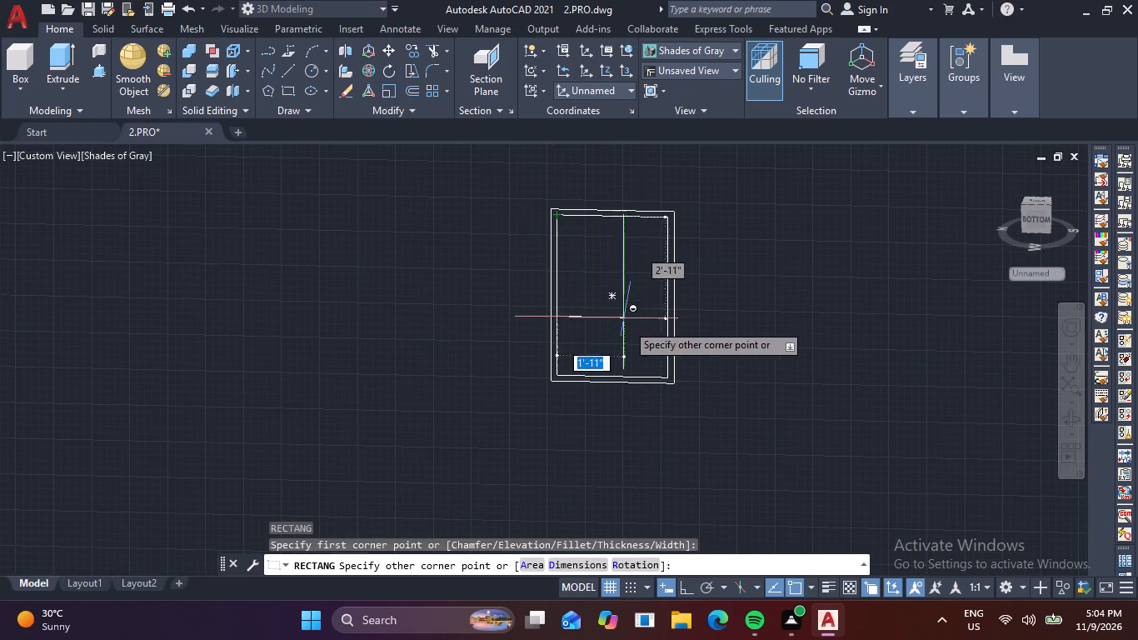
click(613, 375)
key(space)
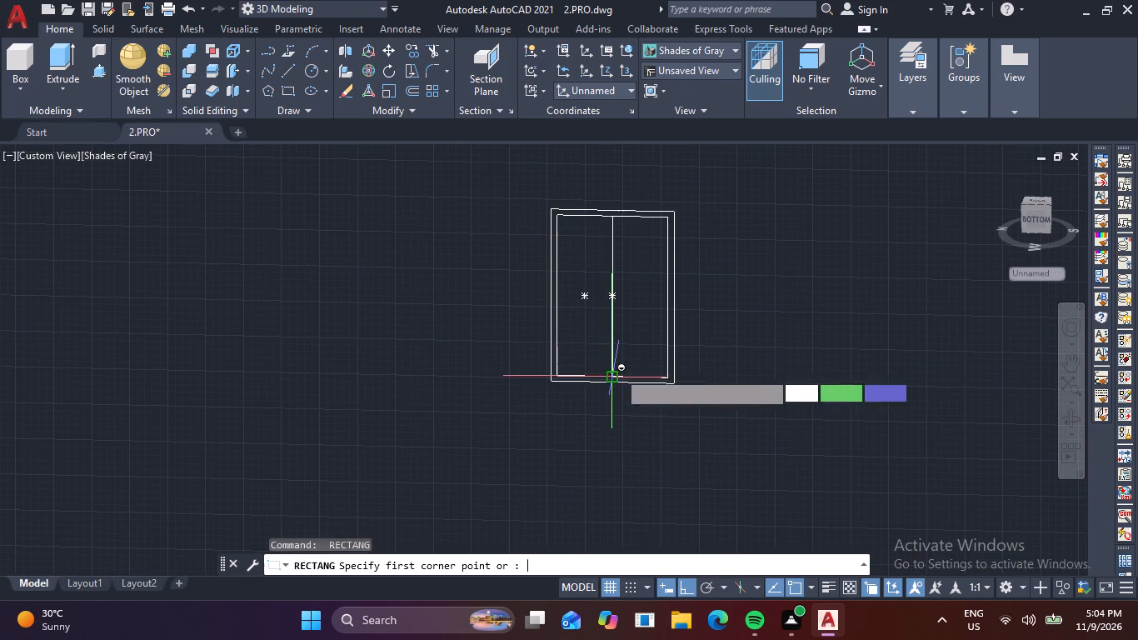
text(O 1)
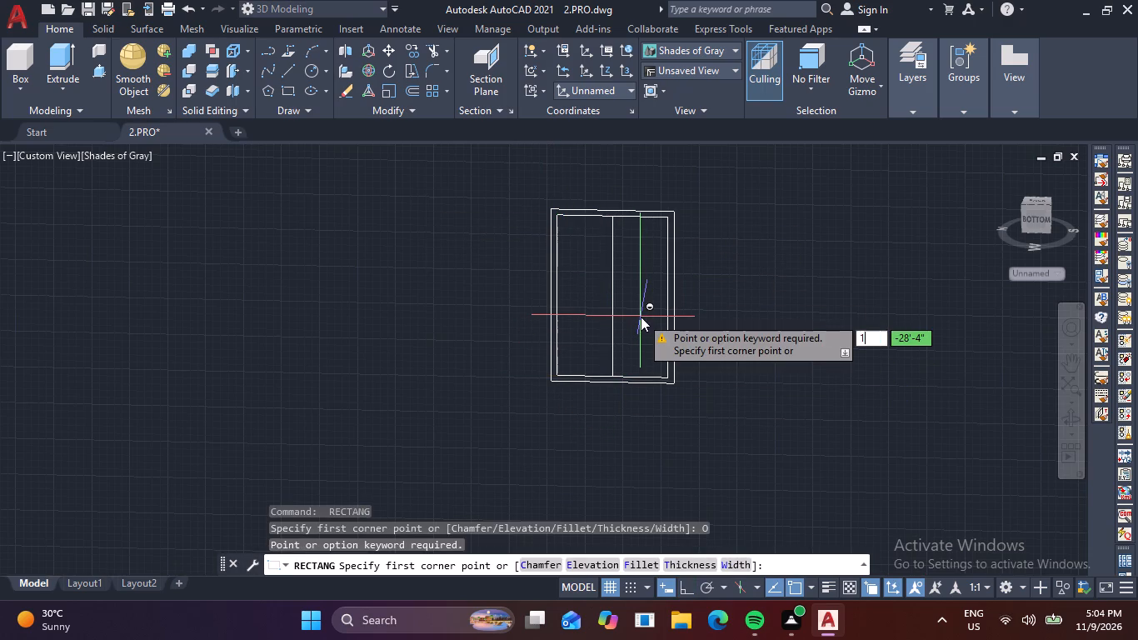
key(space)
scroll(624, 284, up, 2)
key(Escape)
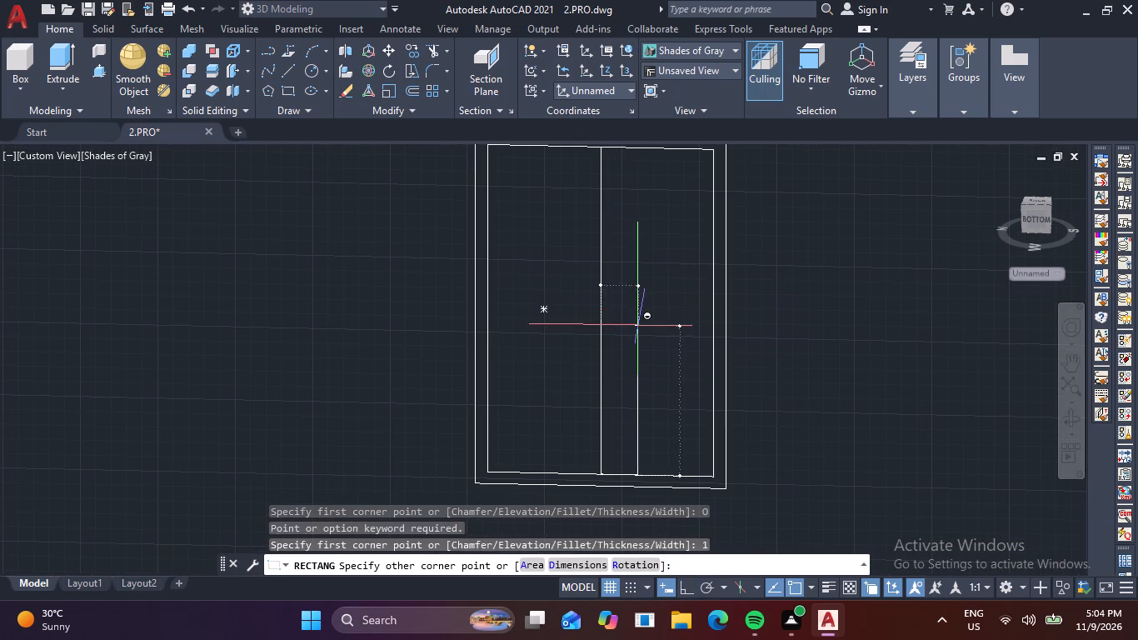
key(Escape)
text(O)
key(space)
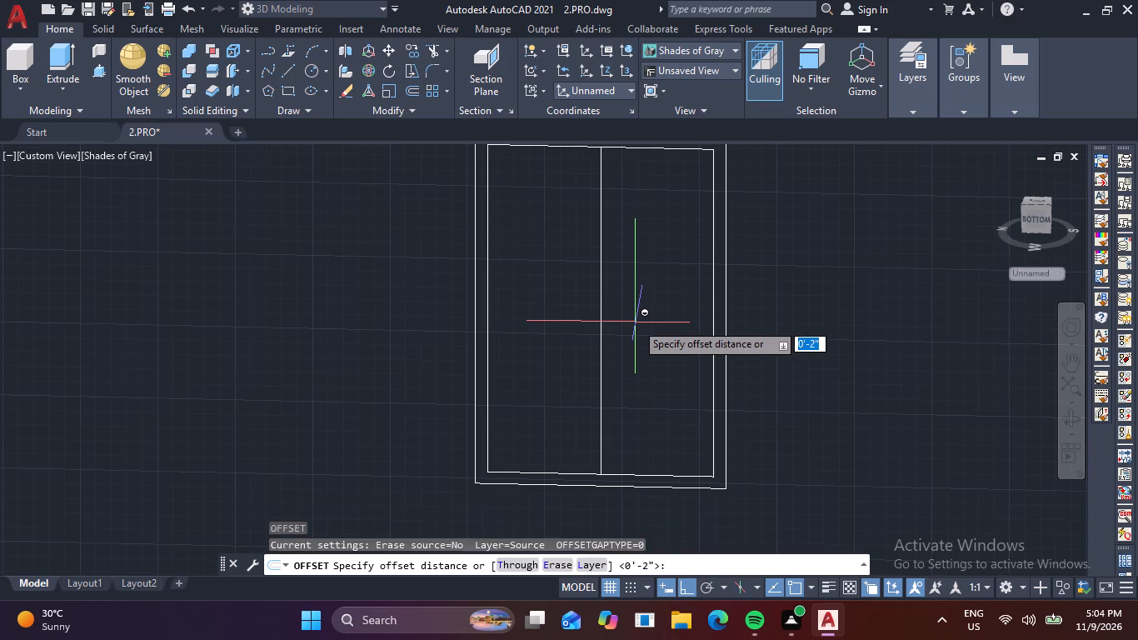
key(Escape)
Offset the half-width sash rectangle inward by 1 inch.
text(O)
key(space)
text(1)
key(space)
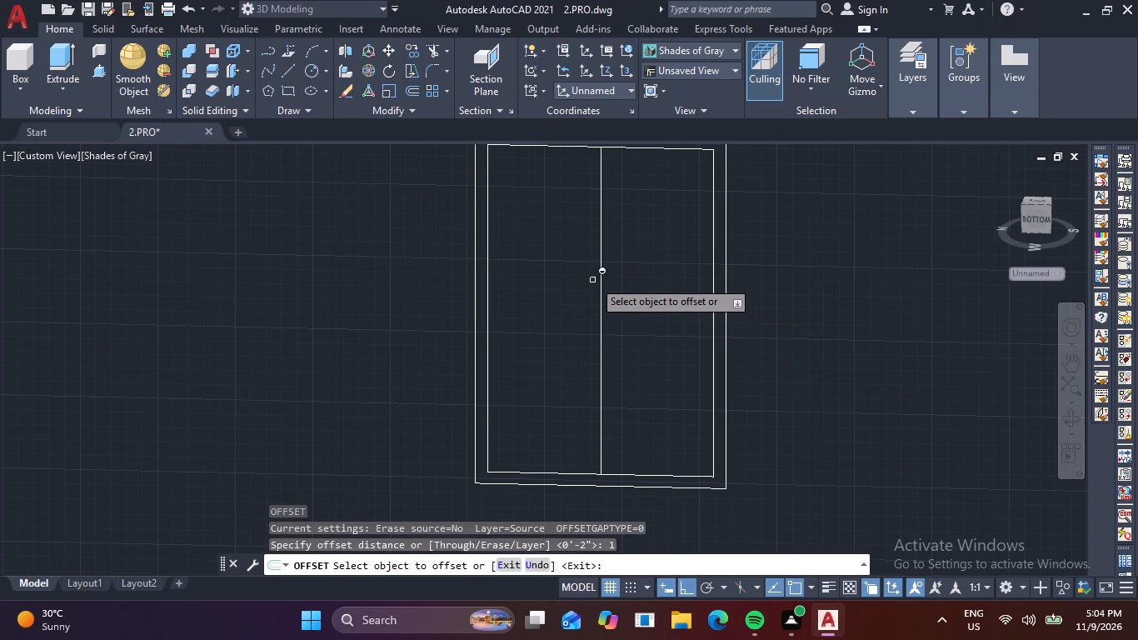
click(603, 289)
click(540, 308)
key(Escape)
key(Escape)
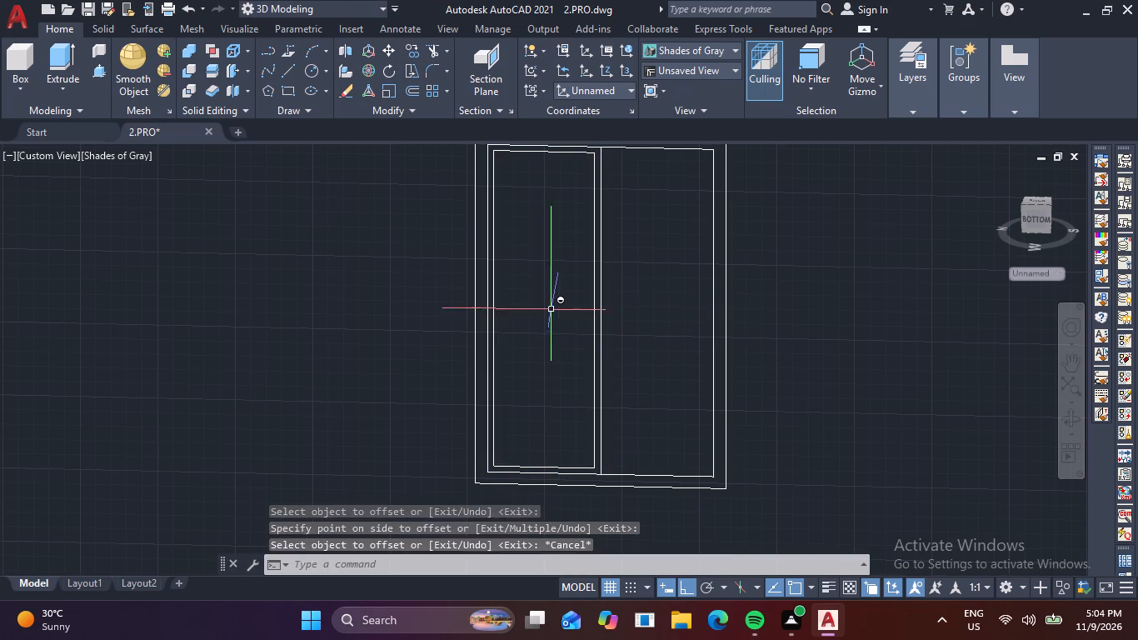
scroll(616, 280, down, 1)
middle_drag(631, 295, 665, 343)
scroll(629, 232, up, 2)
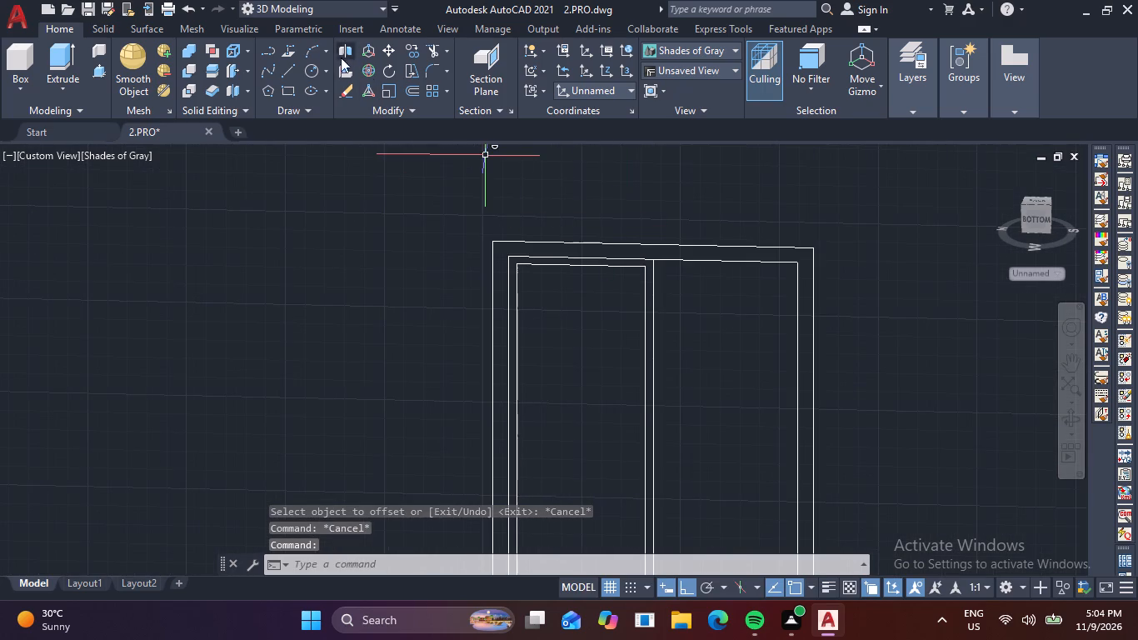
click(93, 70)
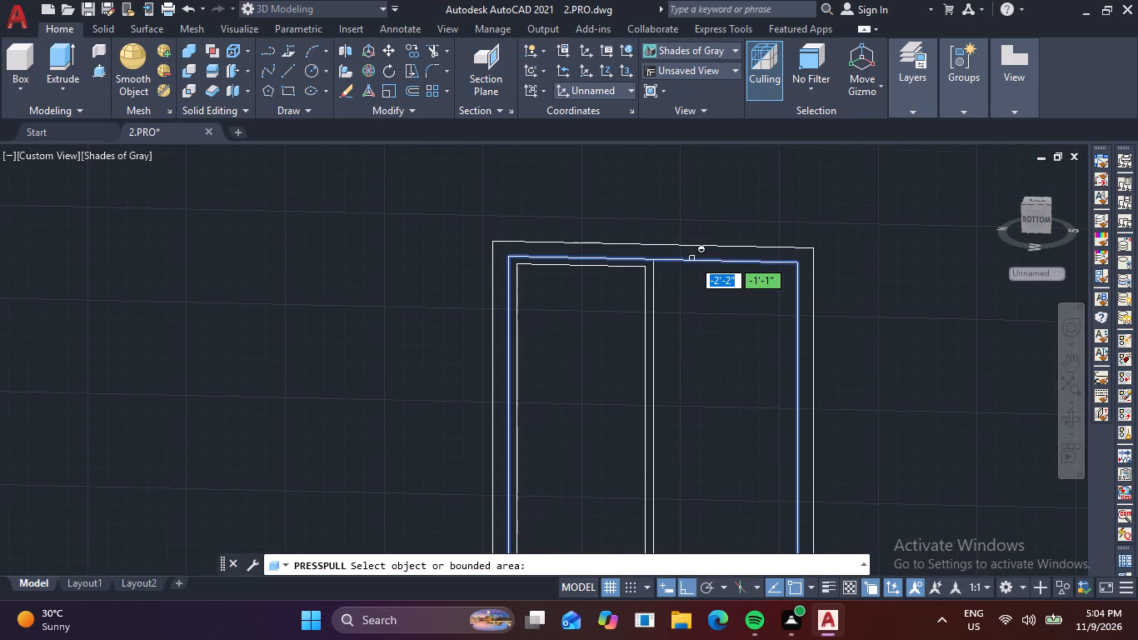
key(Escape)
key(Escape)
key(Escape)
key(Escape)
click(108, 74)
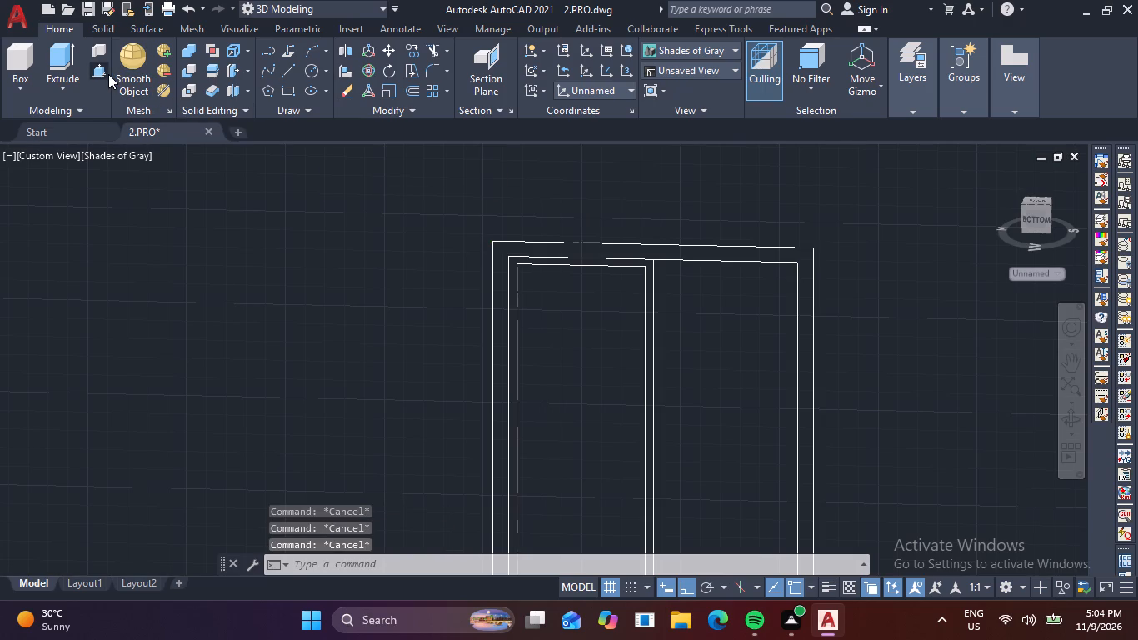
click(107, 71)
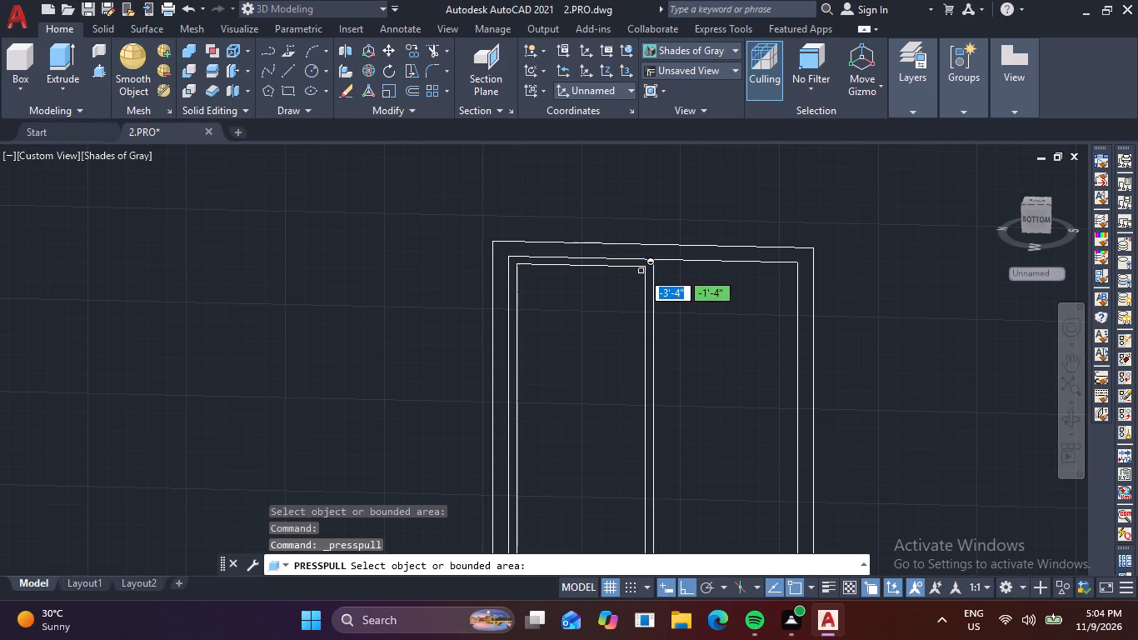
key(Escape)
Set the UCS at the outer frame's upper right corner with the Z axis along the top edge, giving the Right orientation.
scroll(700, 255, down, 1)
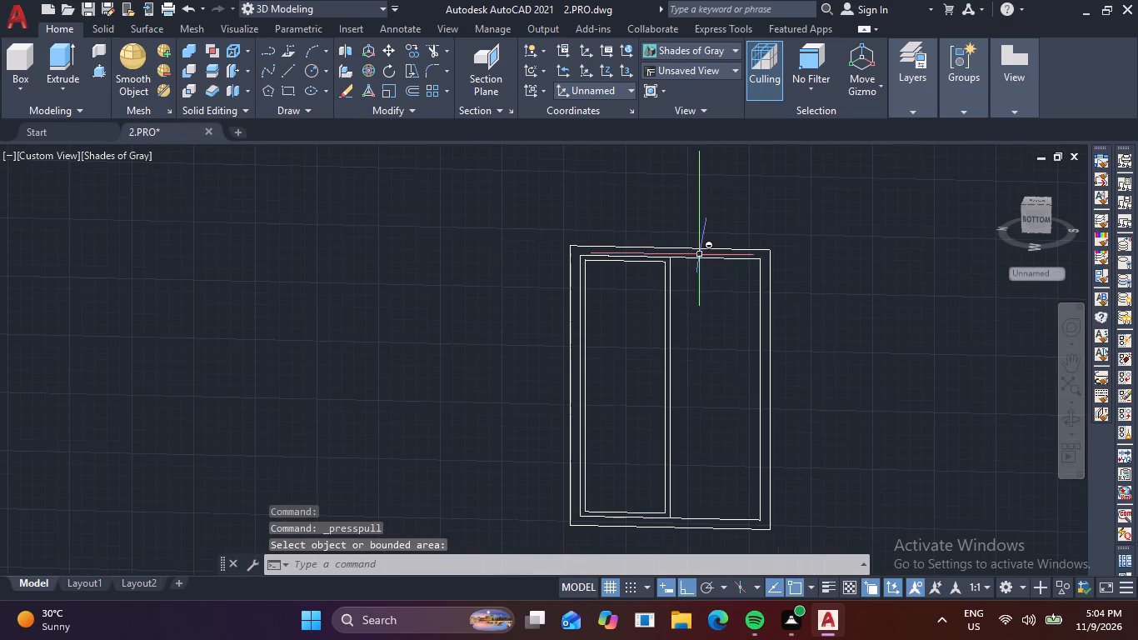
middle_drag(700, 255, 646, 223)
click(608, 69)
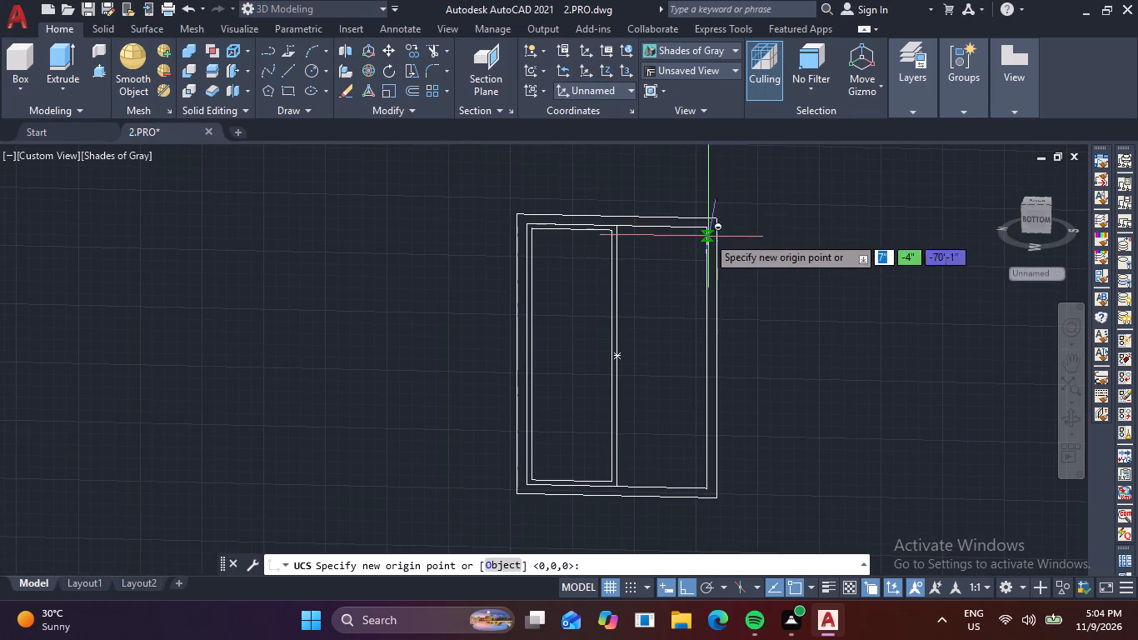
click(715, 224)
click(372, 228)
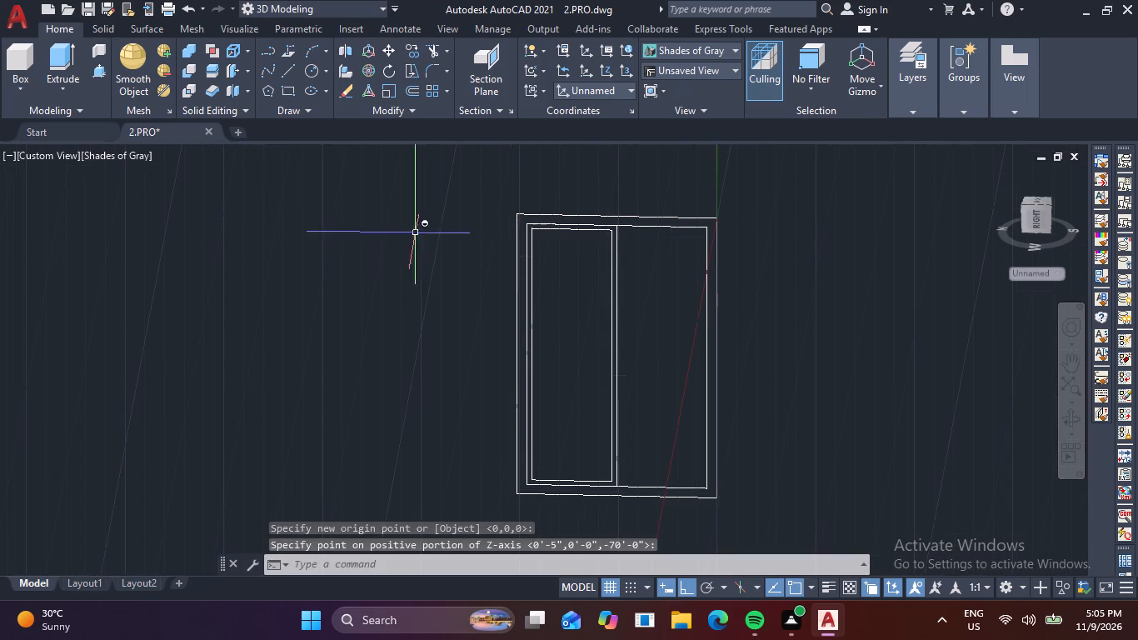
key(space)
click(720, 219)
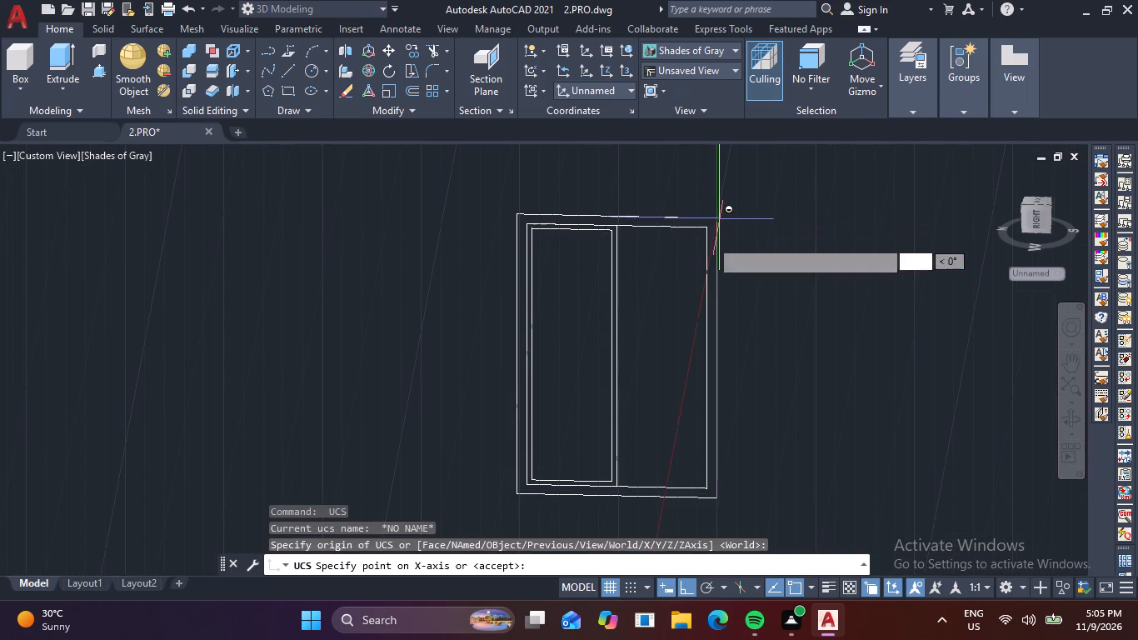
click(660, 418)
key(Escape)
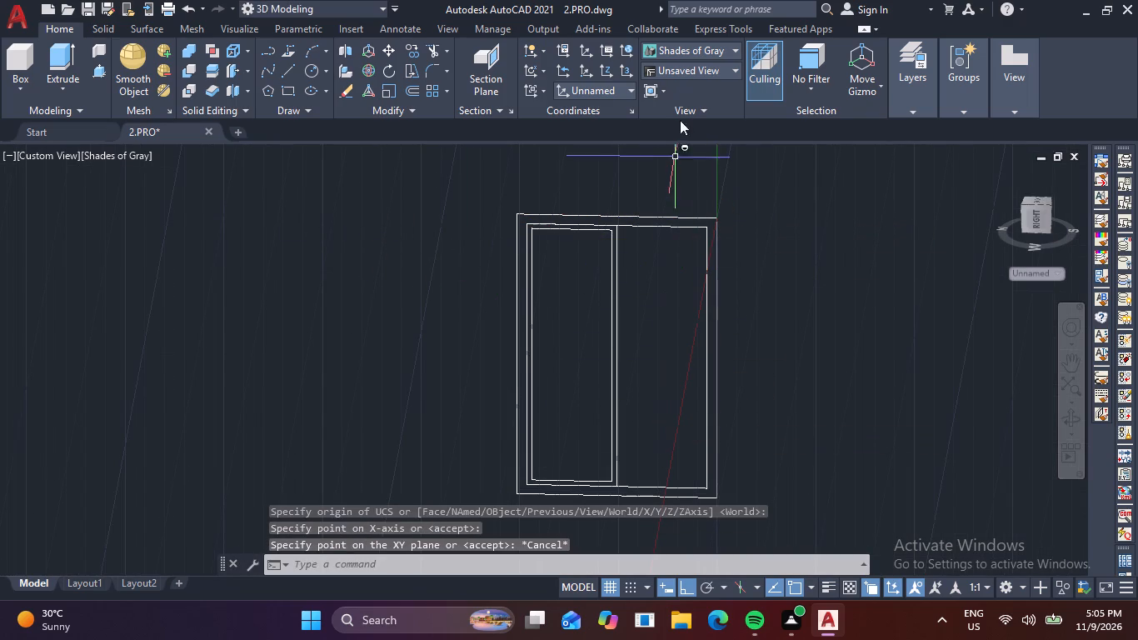
Set the UCS at the outer frame's upper right corner with the Z axis perpendicular to the frame, giving the Top orientation.
click(613, 64)
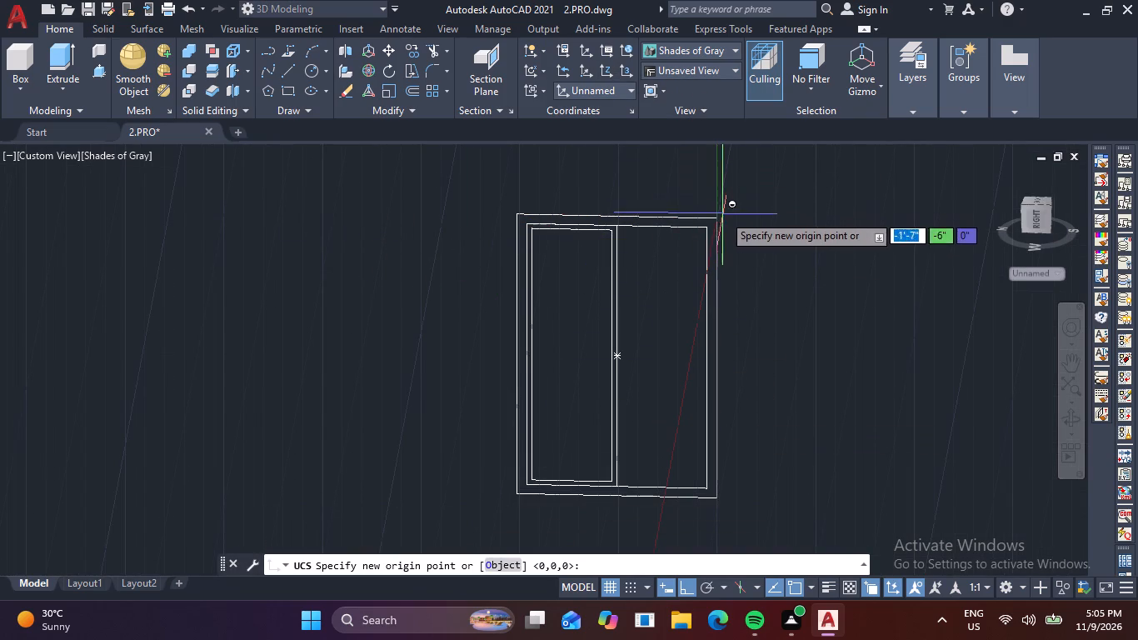
click(720, 217)
click(645, 516)
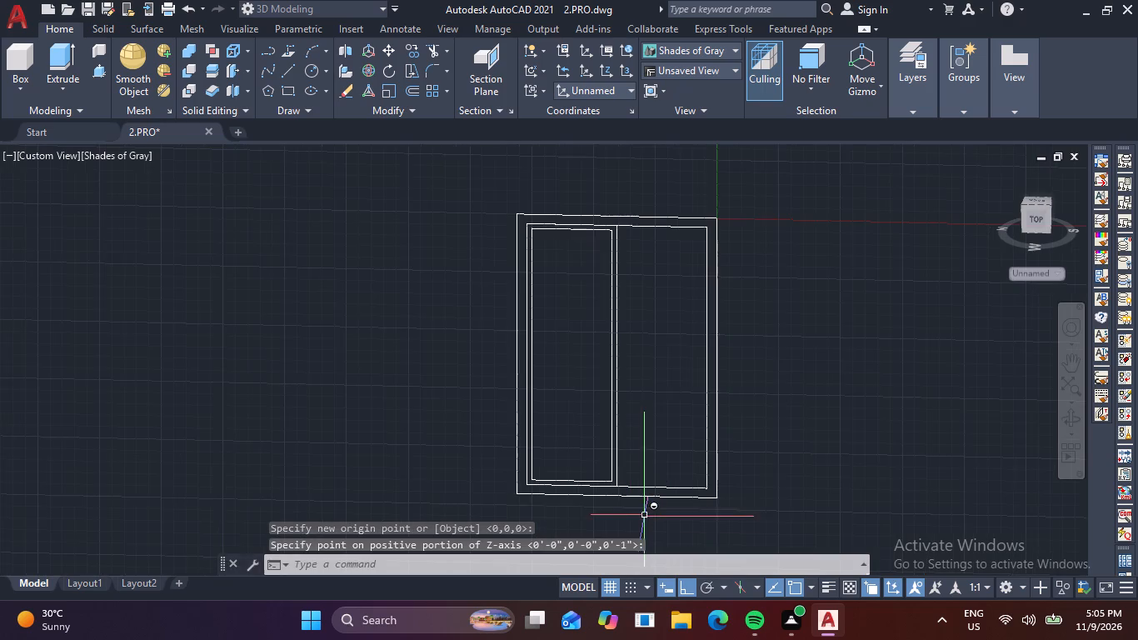
Set the UCS at the outer frame's upper right corner with the Z axis horizontal, giving the Left orientation.
click(606, 66)
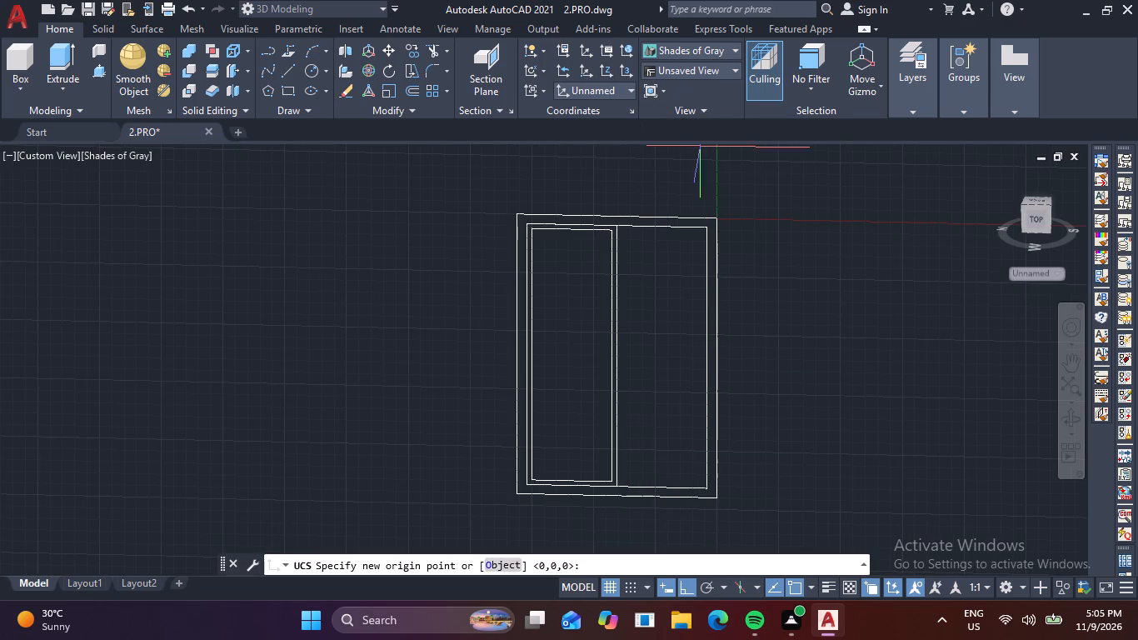
click(715, 222)
click(855, 235)
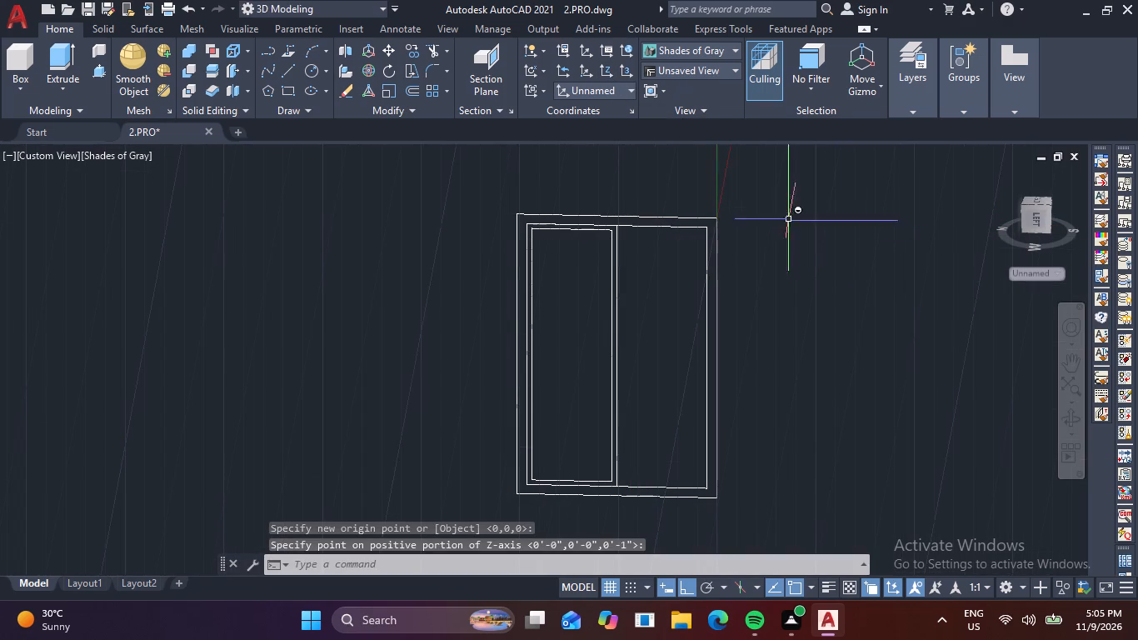
Set the UCS at the outer frame's upper right corner with the Z axis perpendicular to the frame, giving the Bottom orientation.
click(610, 70)
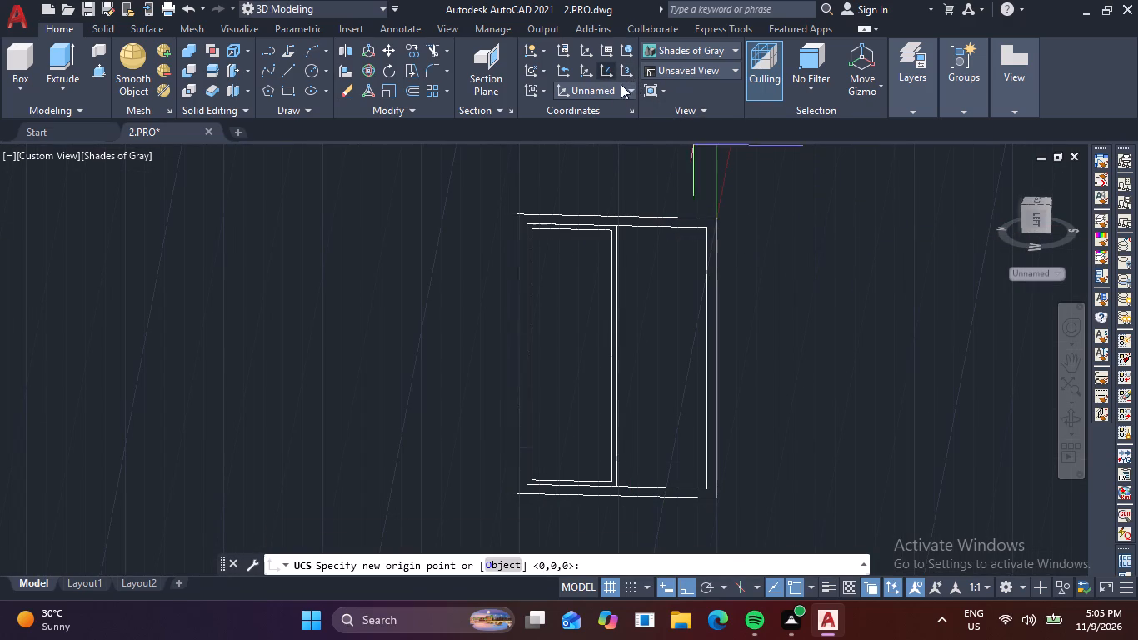
click(717, 217)
middle_drag(748, 167, 747, 169)
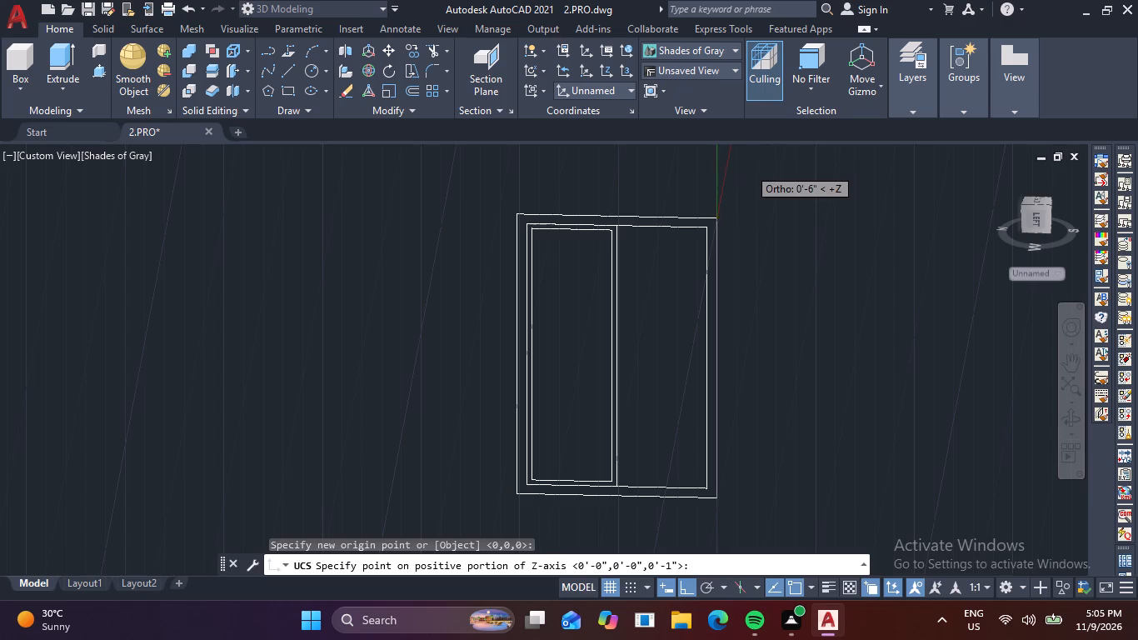
middle_drag(747, 169, 706, 292)
click(715, 188)
middle_drag(654, 321, 772, 196)
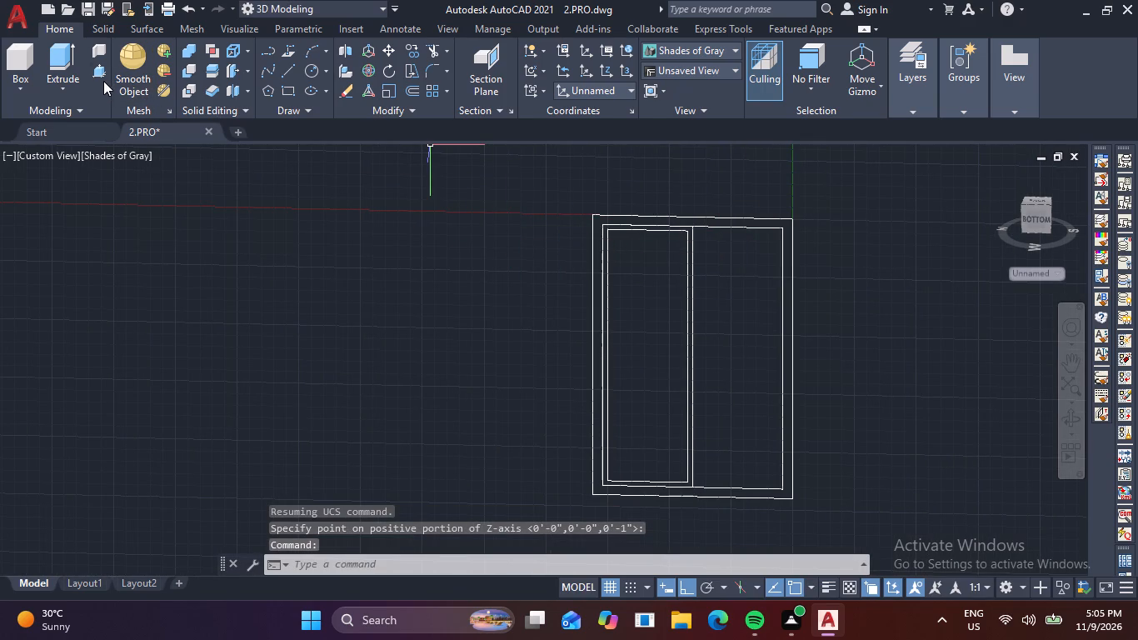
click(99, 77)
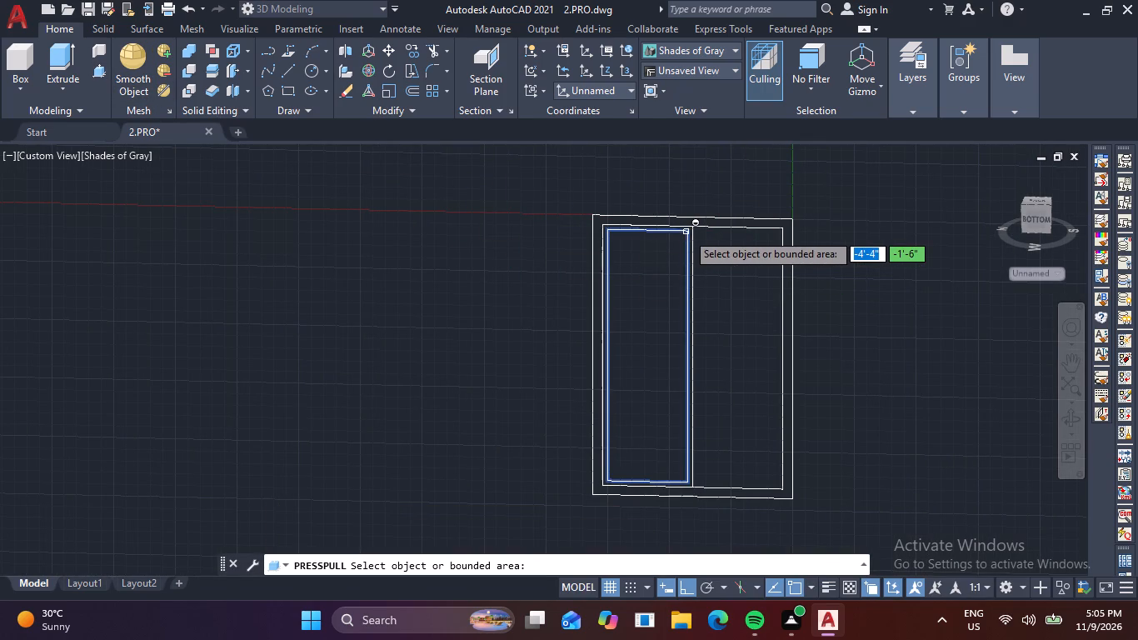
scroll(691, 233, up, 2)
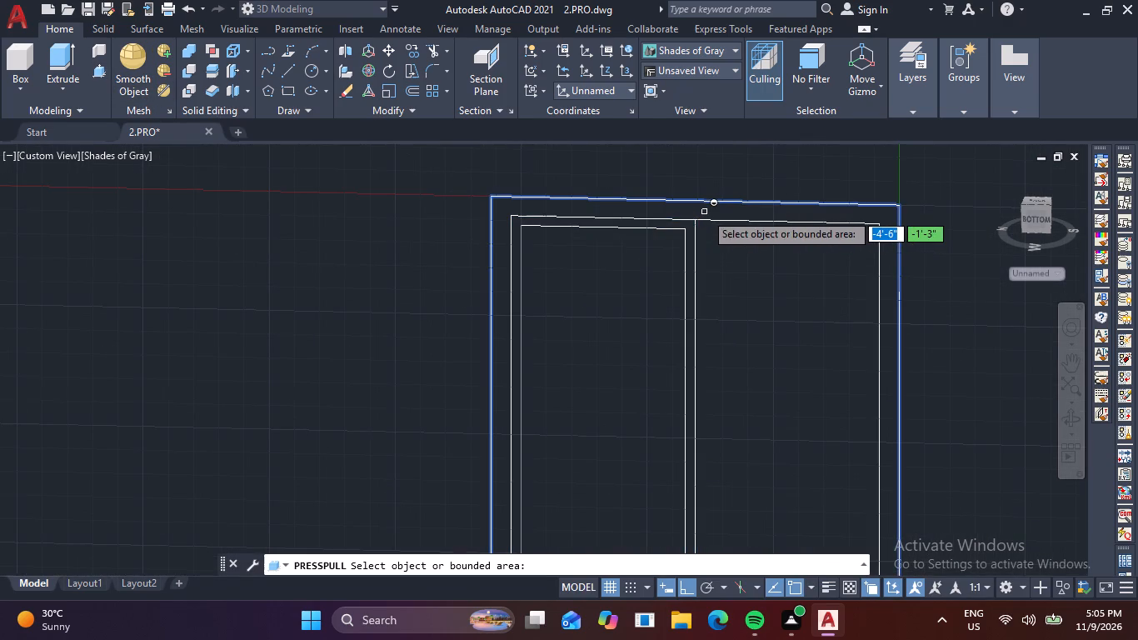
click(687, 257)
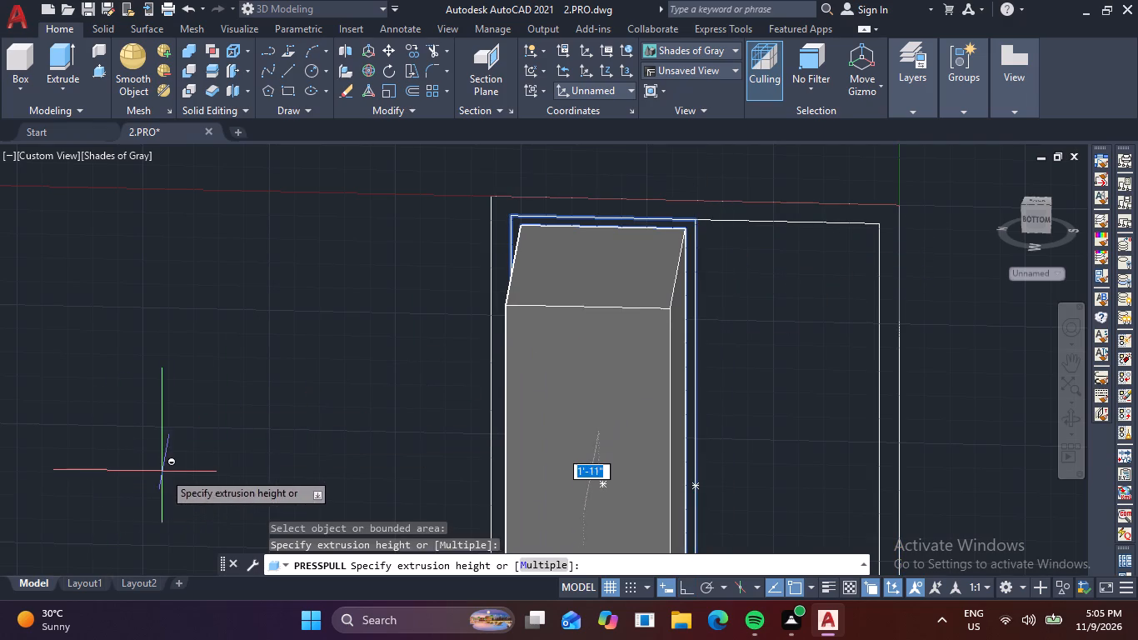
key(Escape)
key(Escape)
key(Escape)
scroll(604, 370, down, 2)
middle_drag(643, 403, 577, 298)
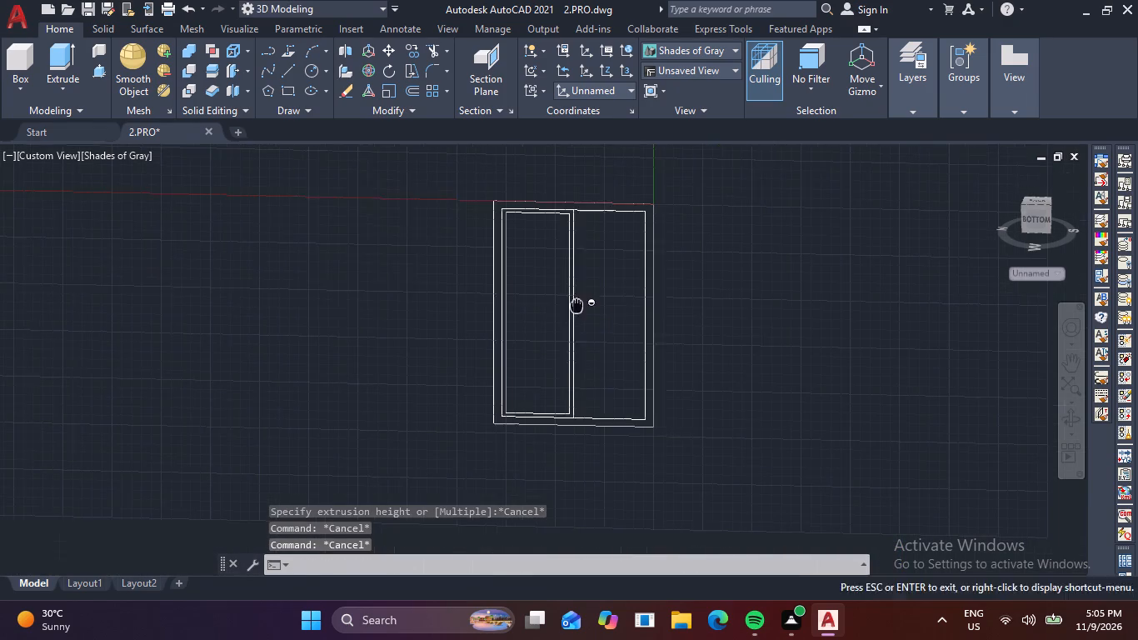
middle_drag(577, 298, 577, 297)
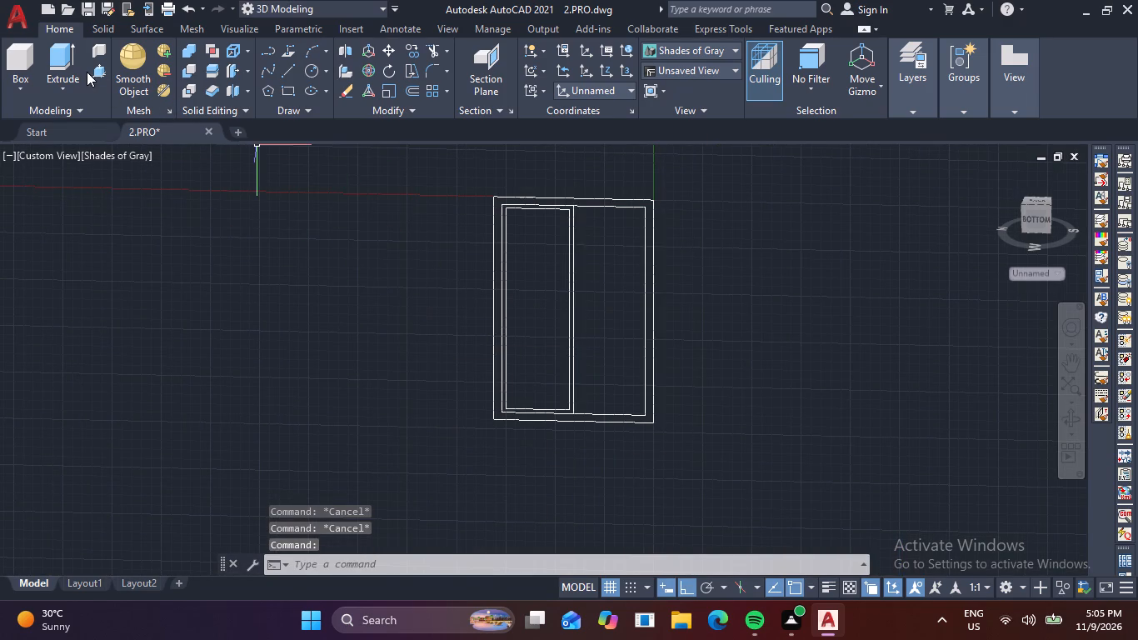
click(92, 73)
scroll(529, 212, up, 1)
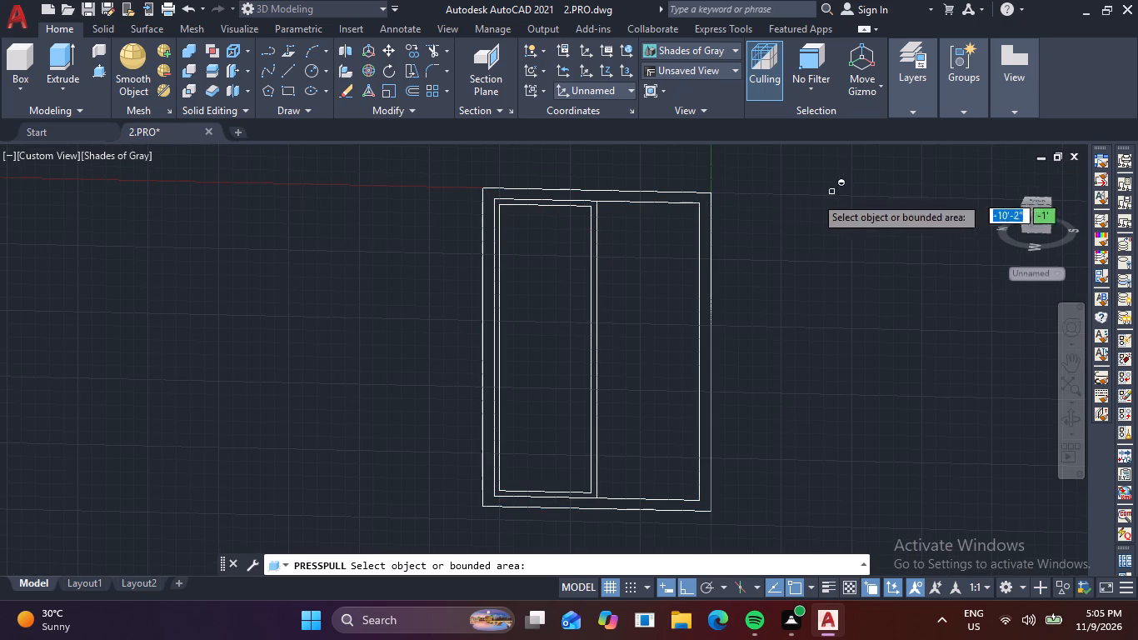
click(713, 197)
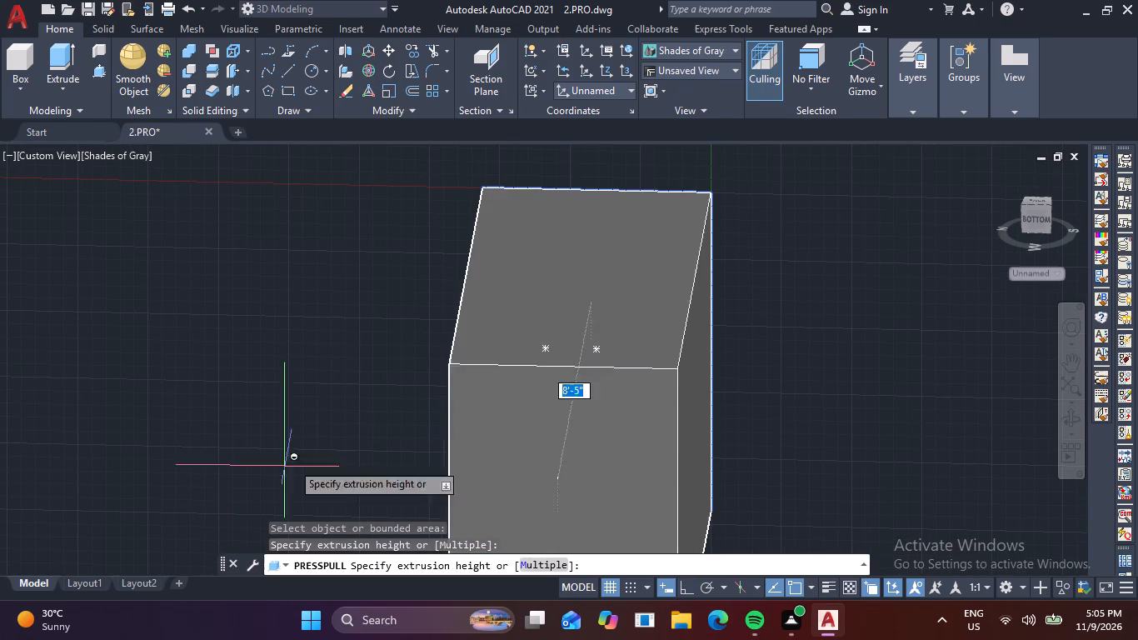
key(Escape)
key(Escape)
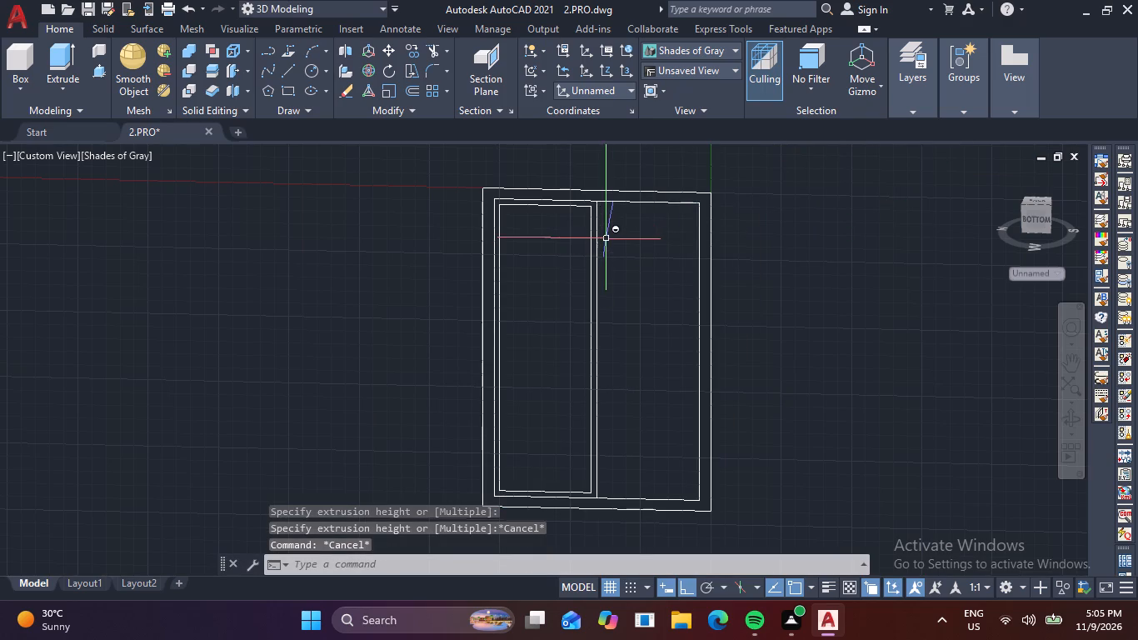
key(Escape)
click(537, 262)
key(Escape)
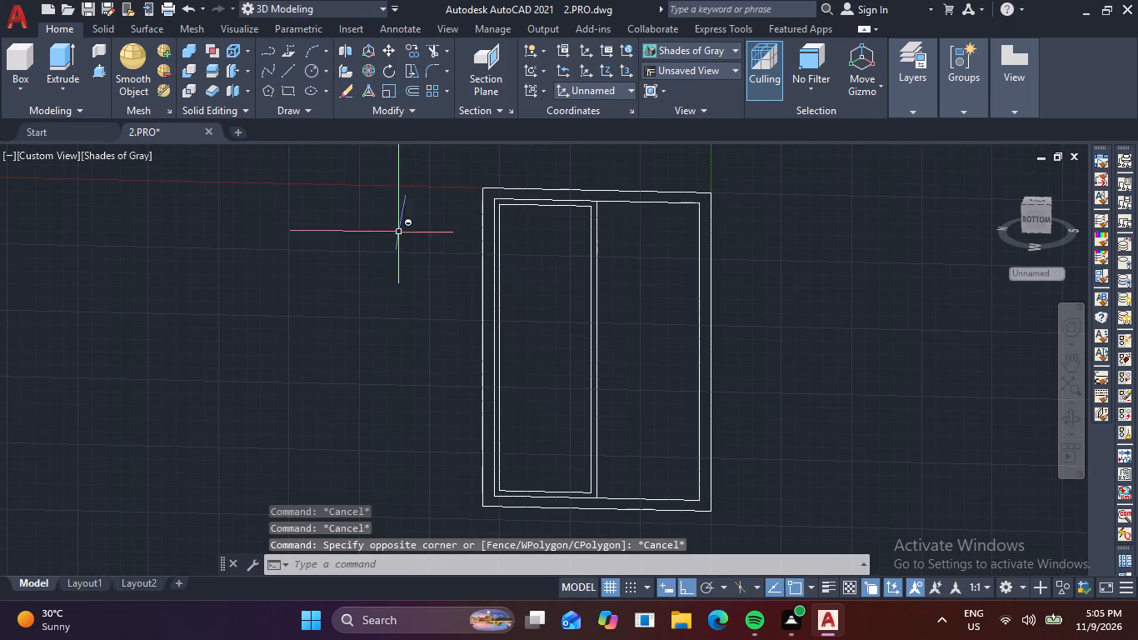
Press-pull the area inside the sash's inner rectangle by 0.6 to form the glass pane.
click(99, 70)
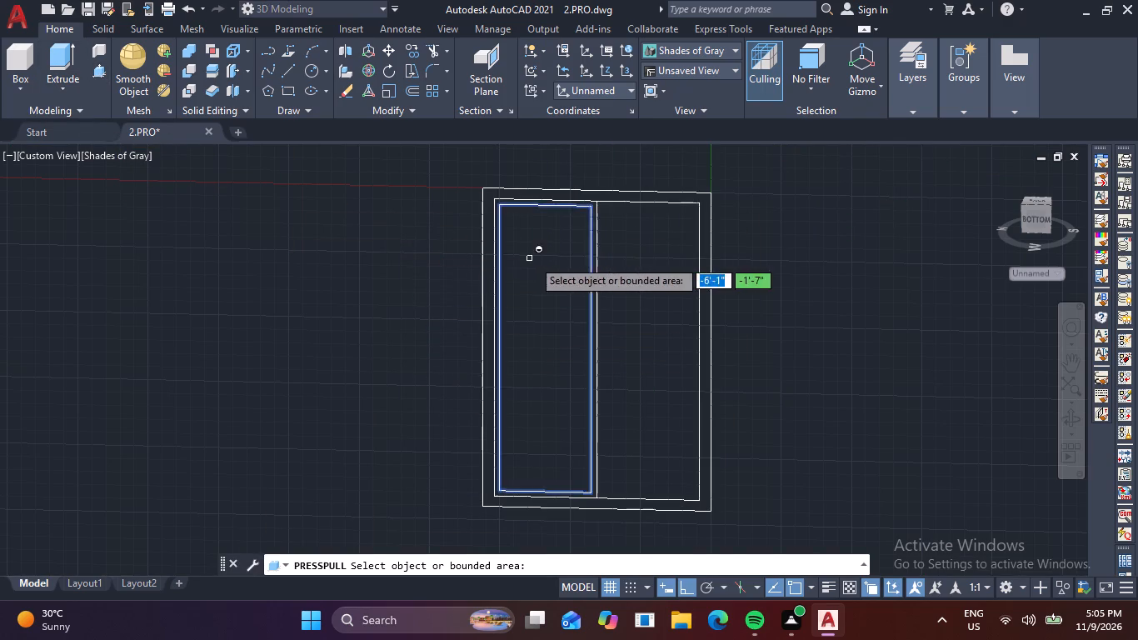
click(532, 259)
key(period)
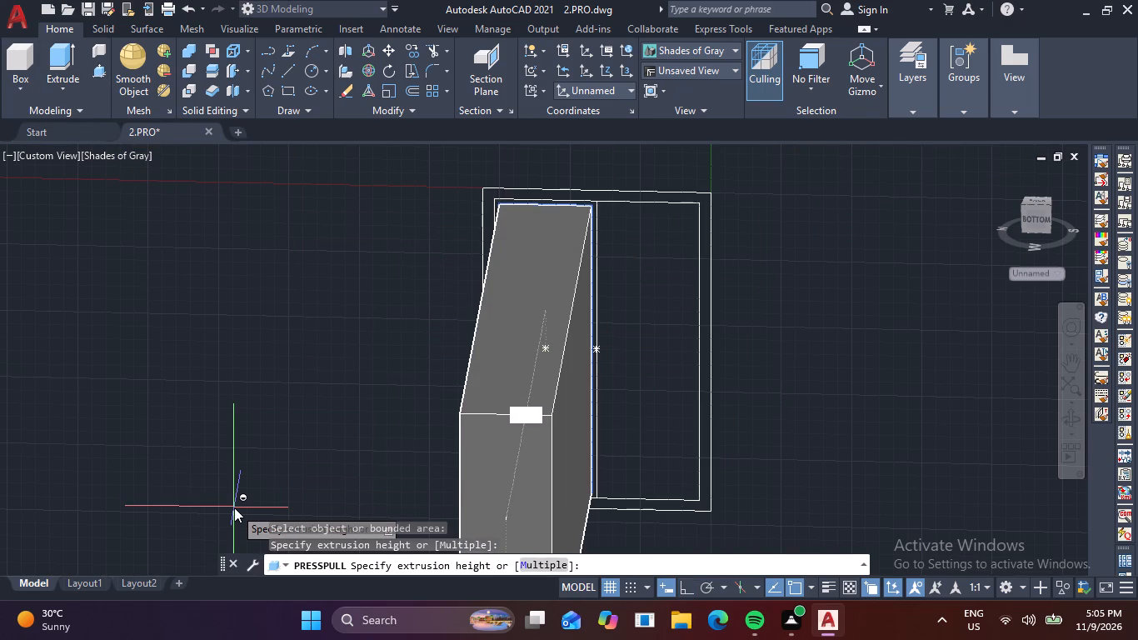
key(6)
key(space)
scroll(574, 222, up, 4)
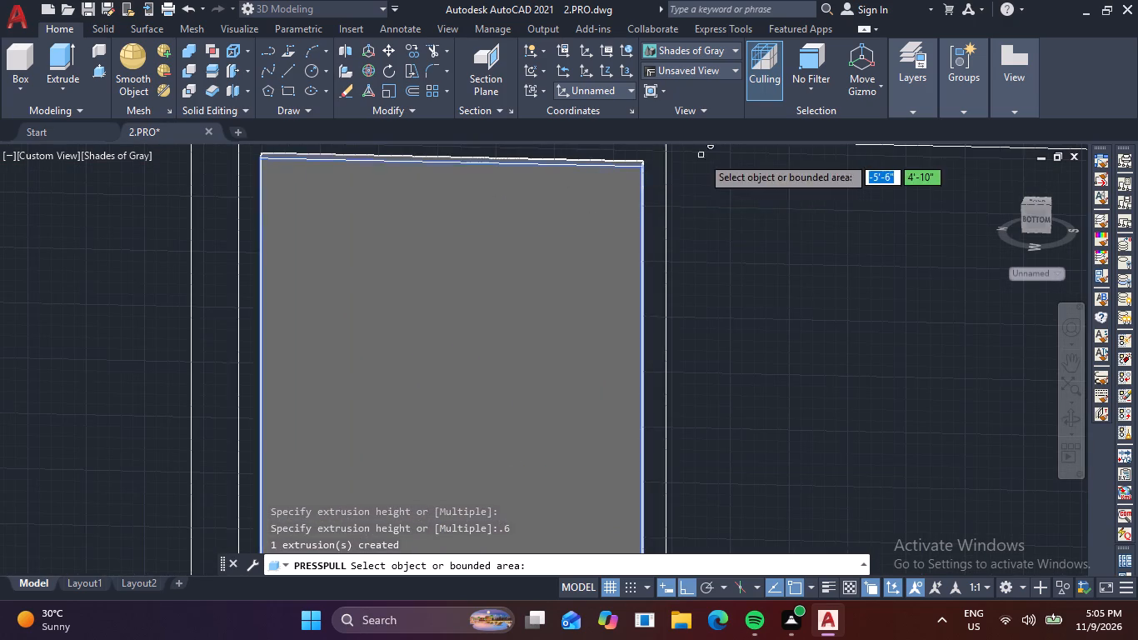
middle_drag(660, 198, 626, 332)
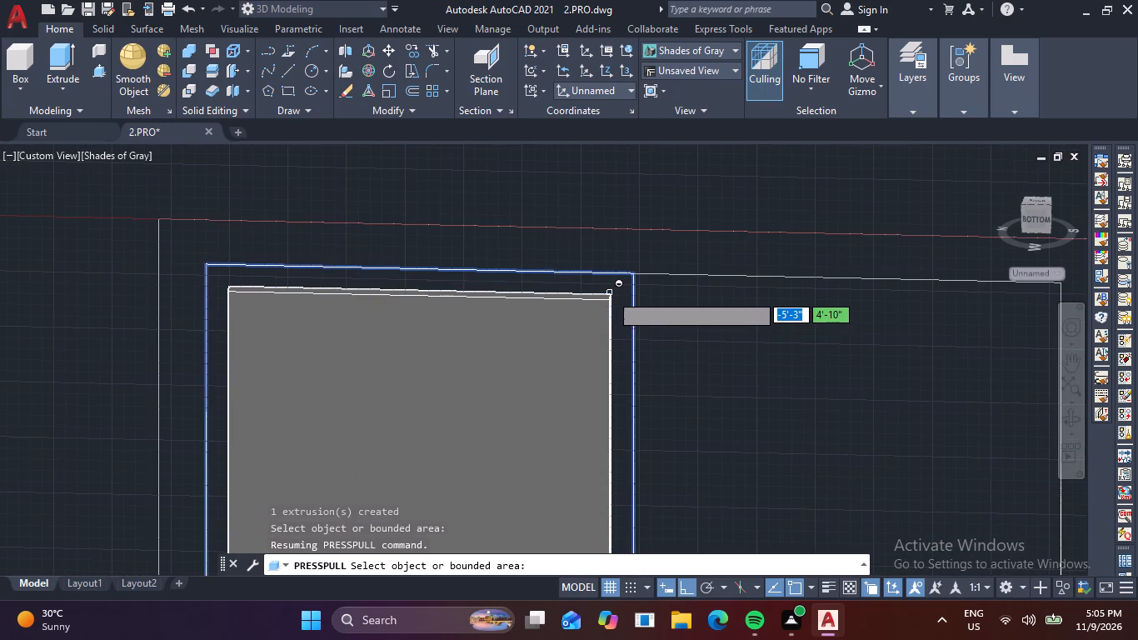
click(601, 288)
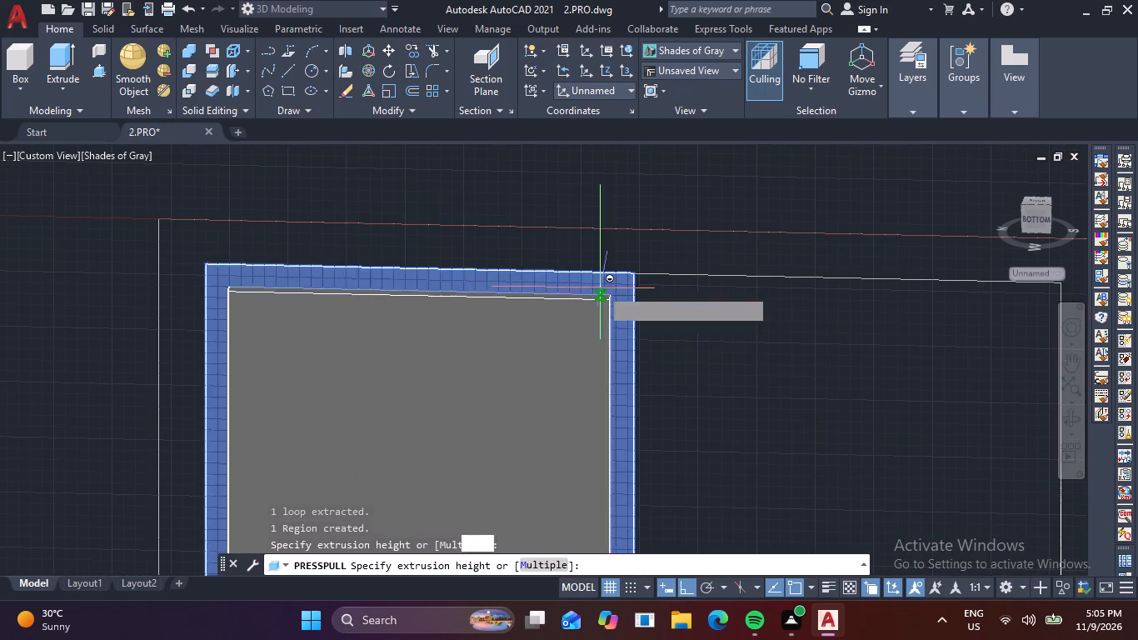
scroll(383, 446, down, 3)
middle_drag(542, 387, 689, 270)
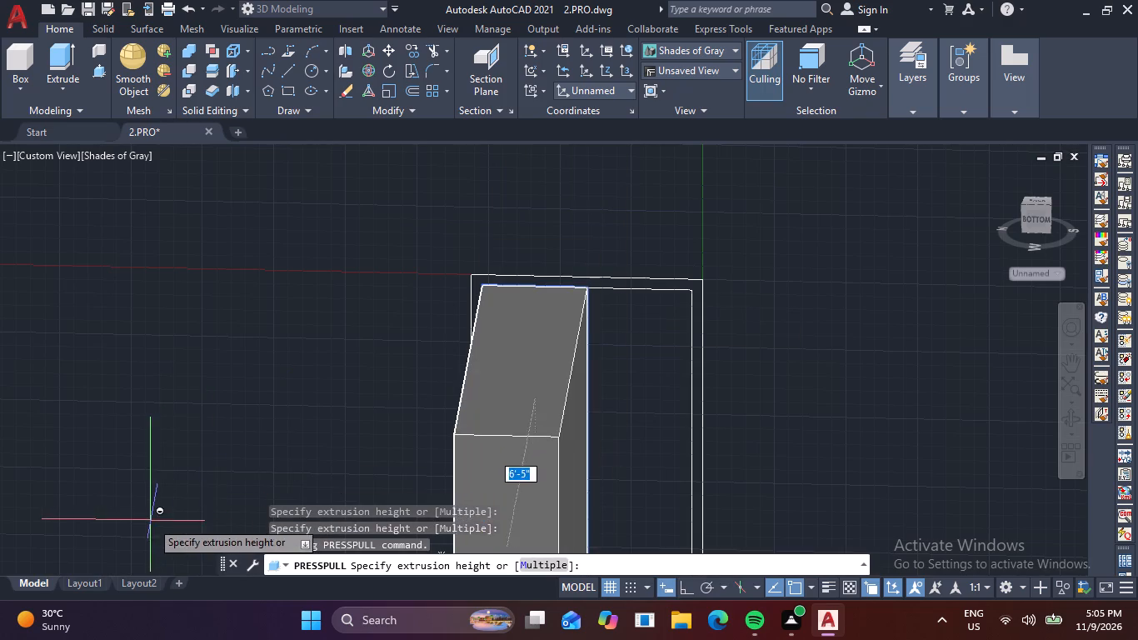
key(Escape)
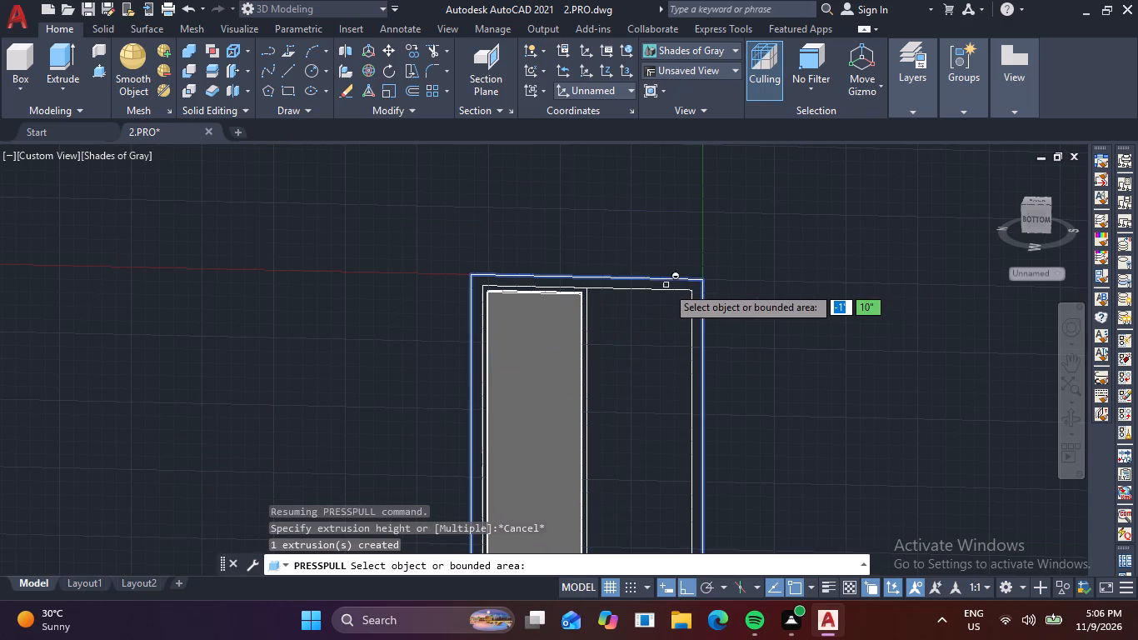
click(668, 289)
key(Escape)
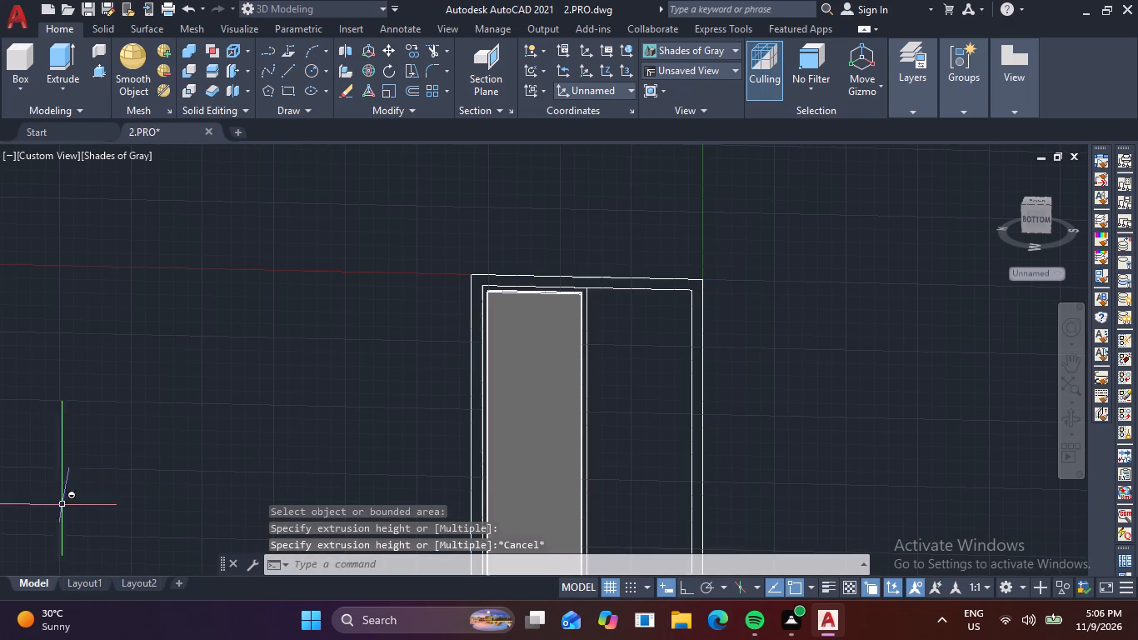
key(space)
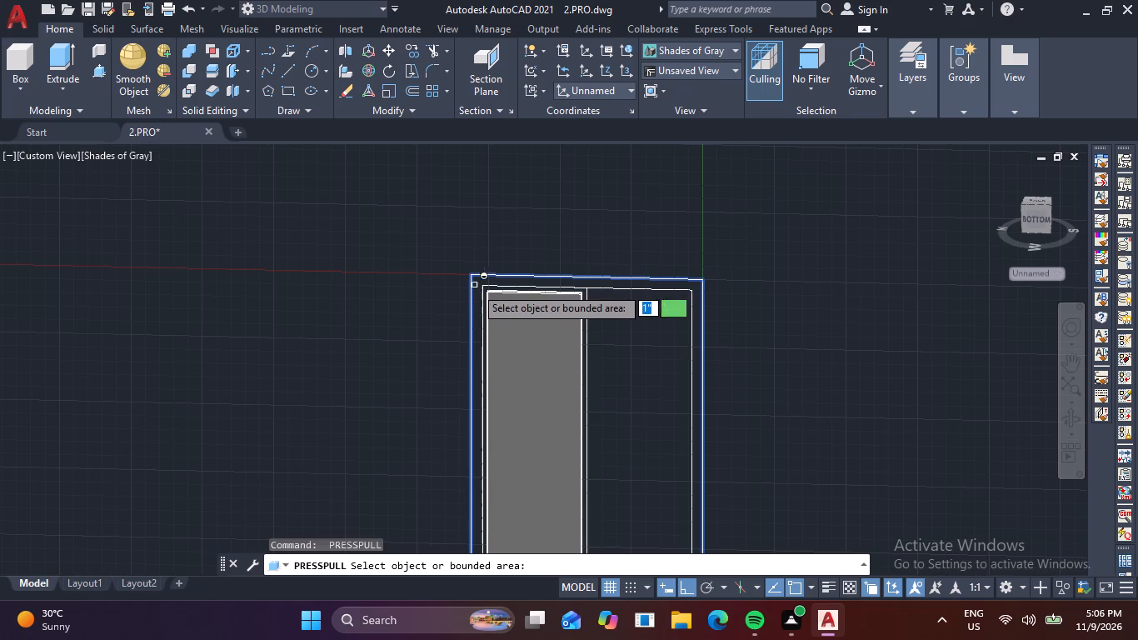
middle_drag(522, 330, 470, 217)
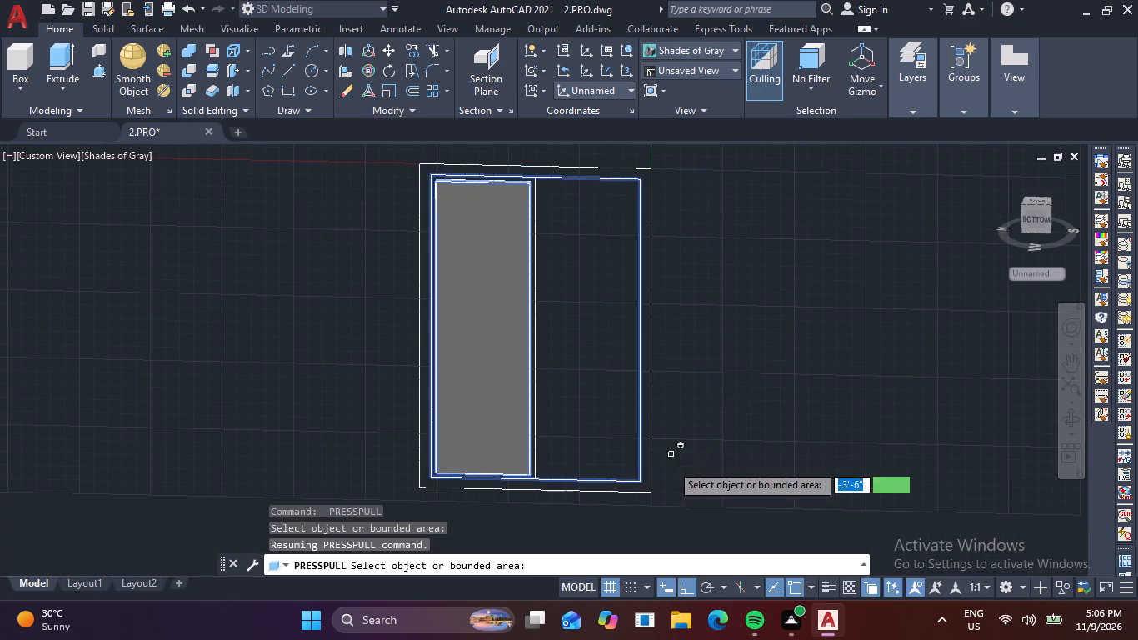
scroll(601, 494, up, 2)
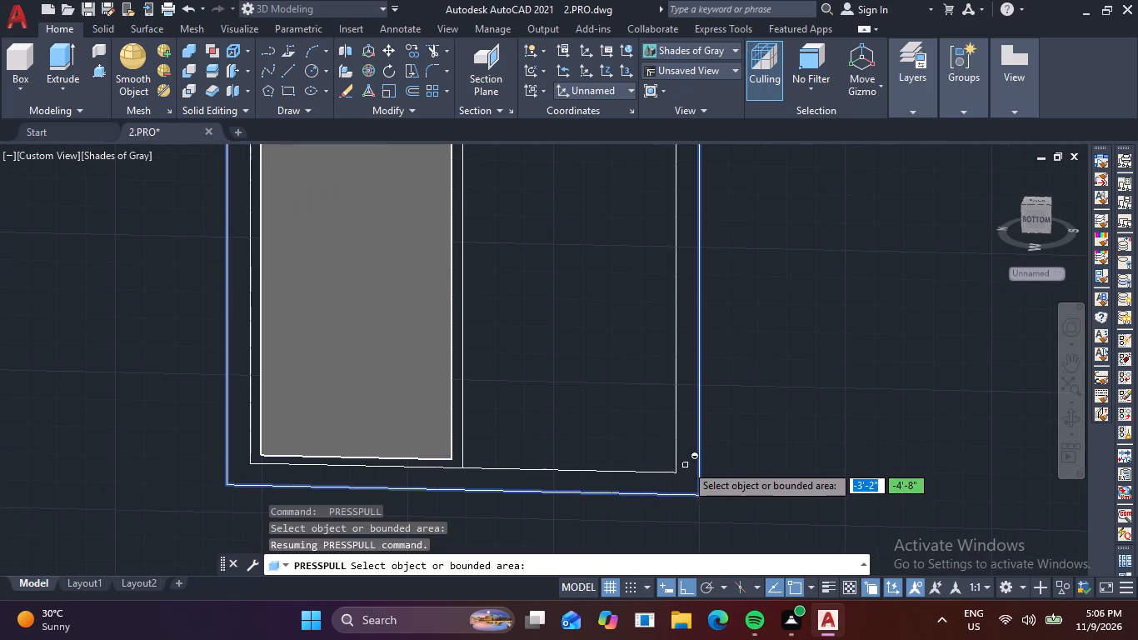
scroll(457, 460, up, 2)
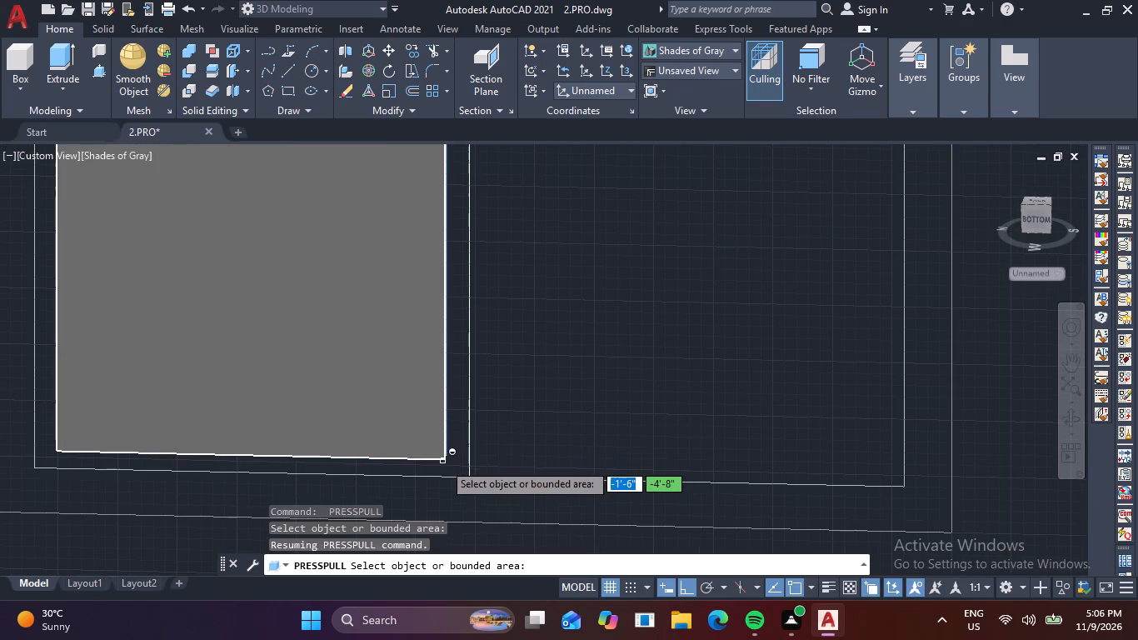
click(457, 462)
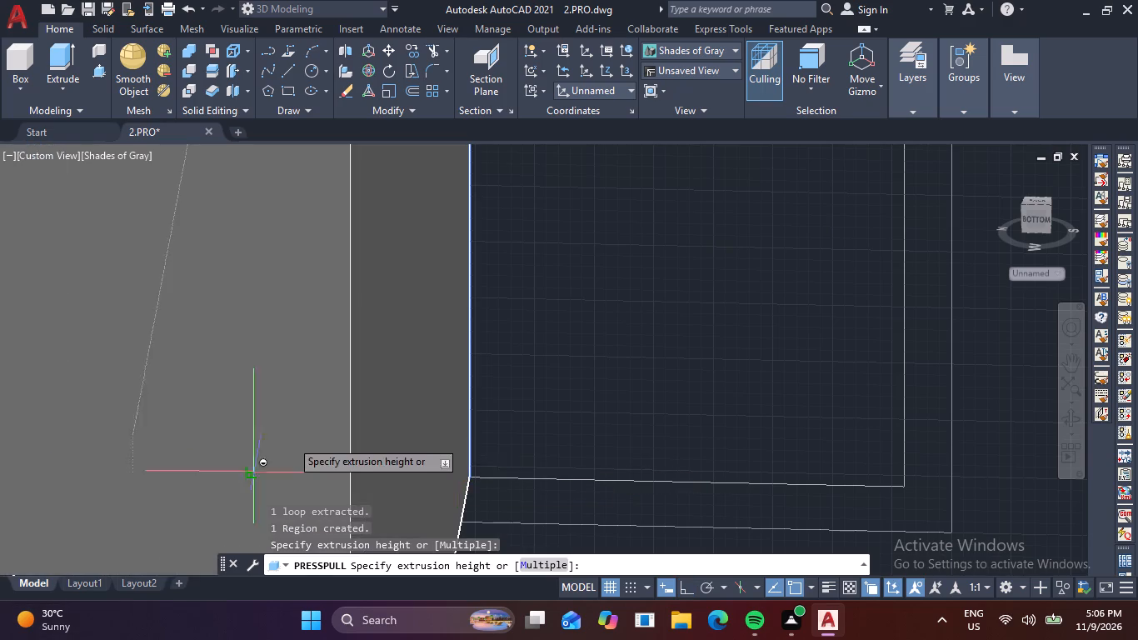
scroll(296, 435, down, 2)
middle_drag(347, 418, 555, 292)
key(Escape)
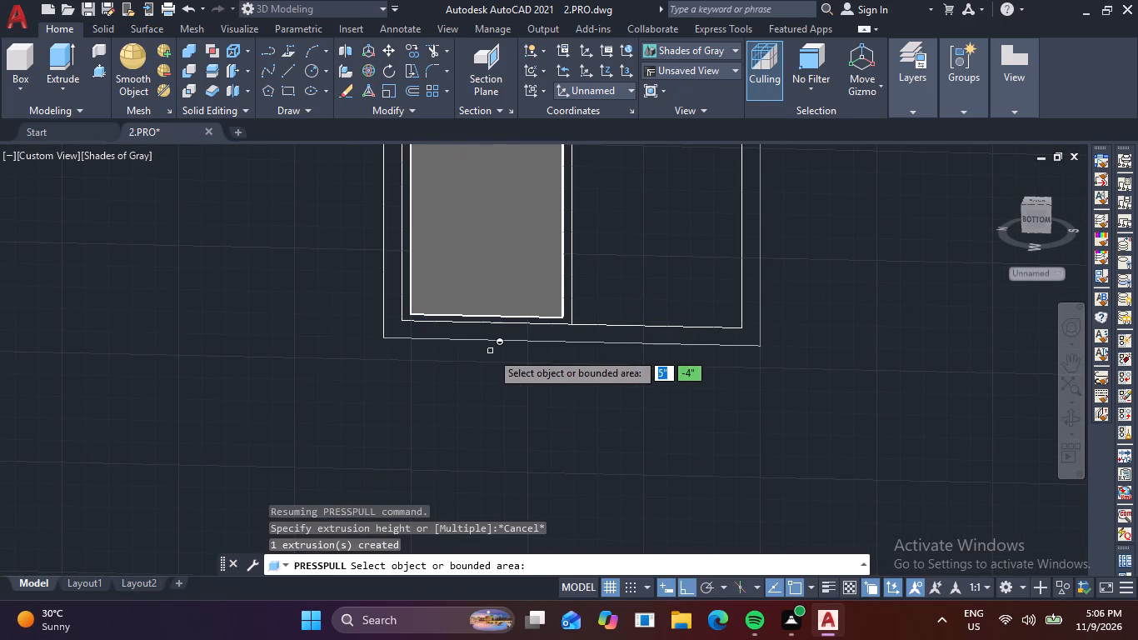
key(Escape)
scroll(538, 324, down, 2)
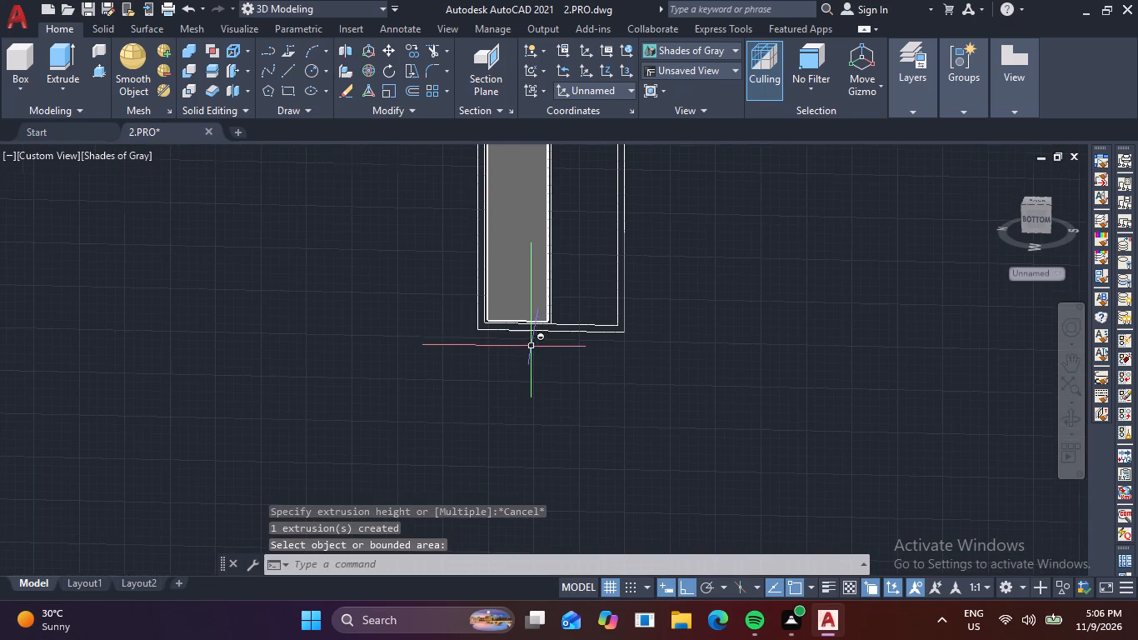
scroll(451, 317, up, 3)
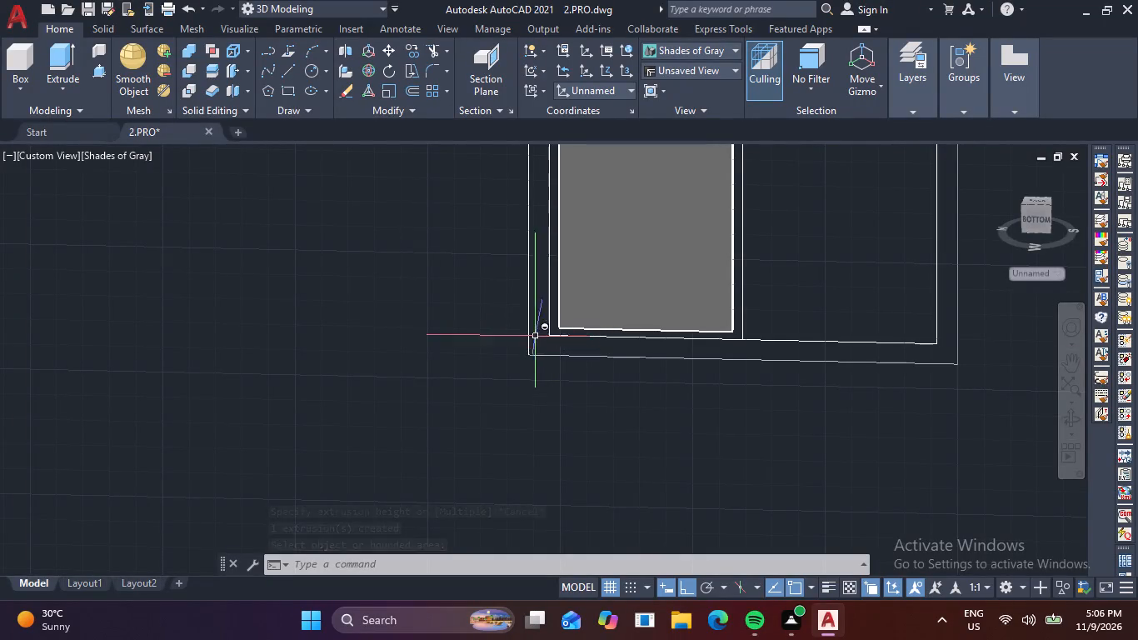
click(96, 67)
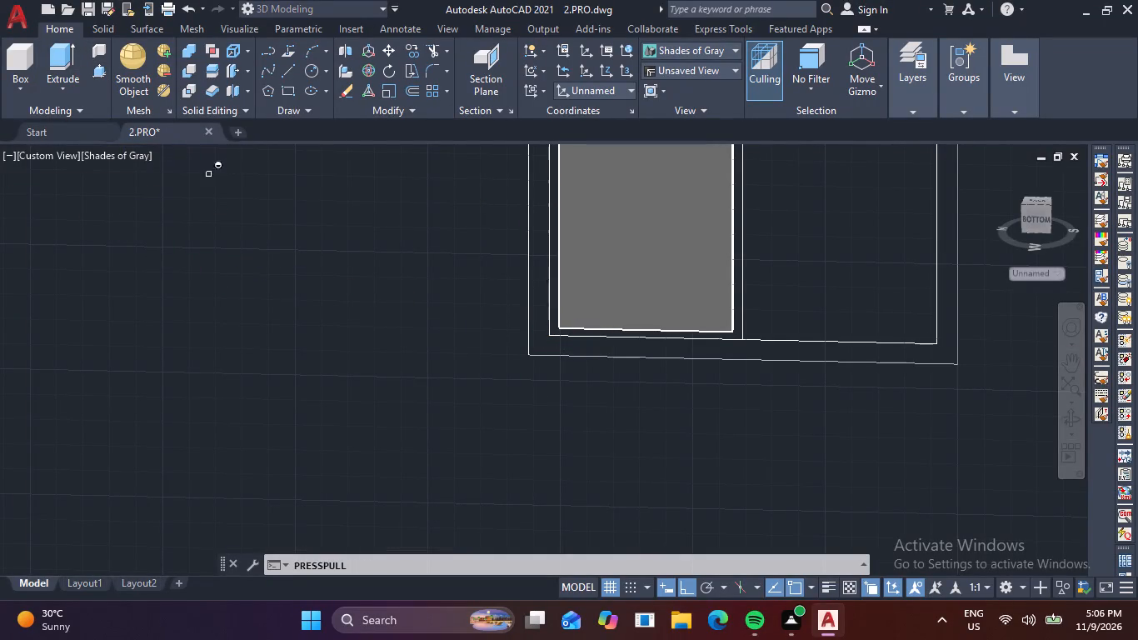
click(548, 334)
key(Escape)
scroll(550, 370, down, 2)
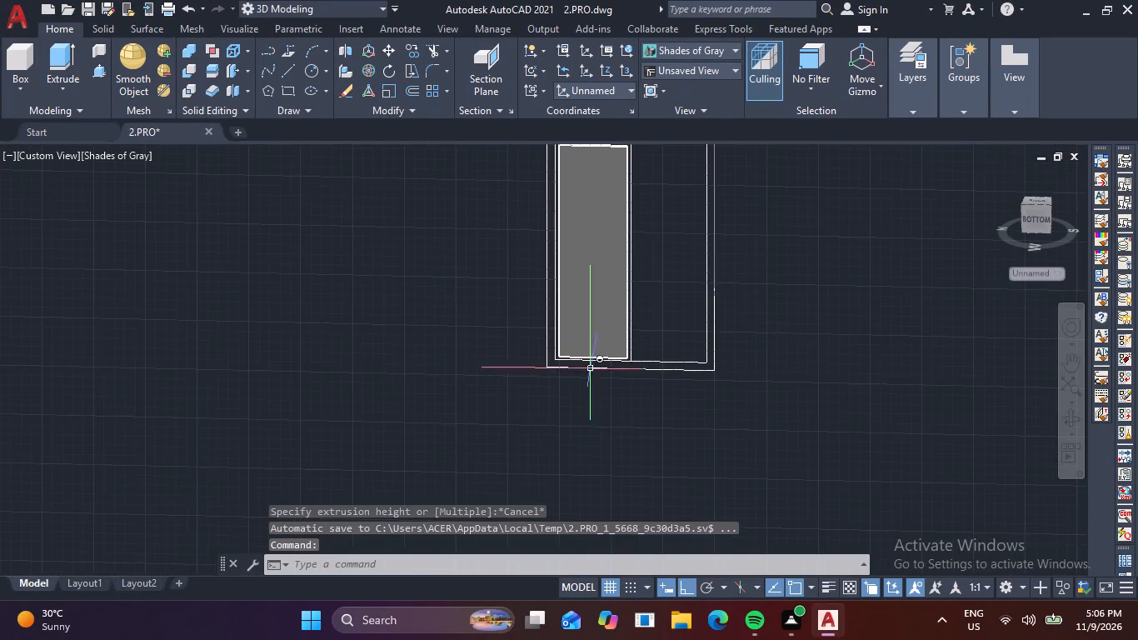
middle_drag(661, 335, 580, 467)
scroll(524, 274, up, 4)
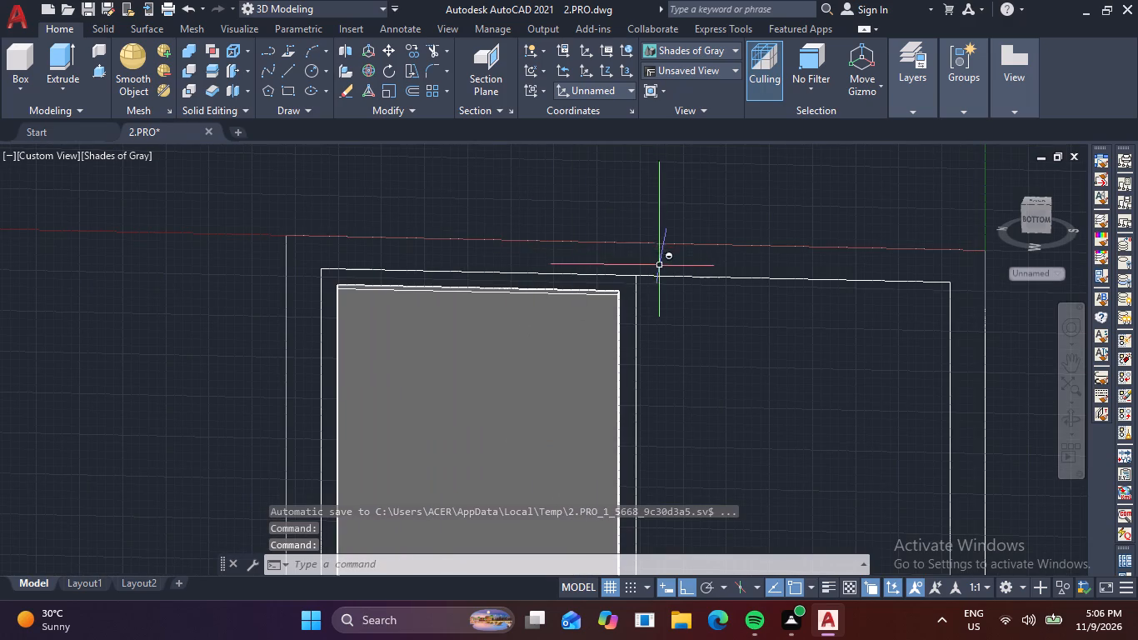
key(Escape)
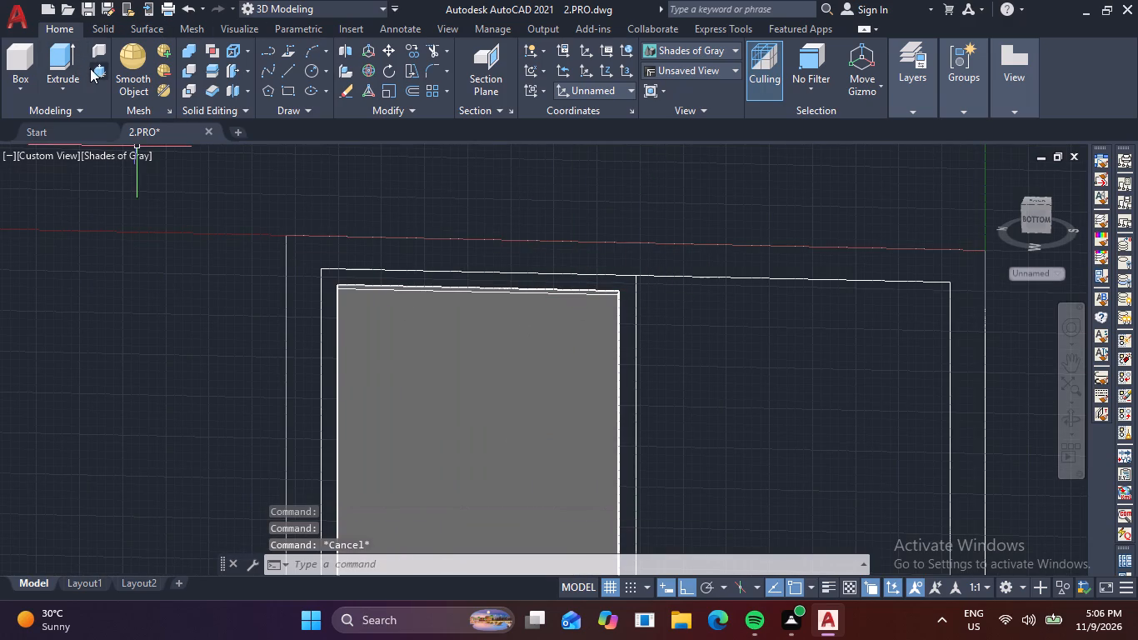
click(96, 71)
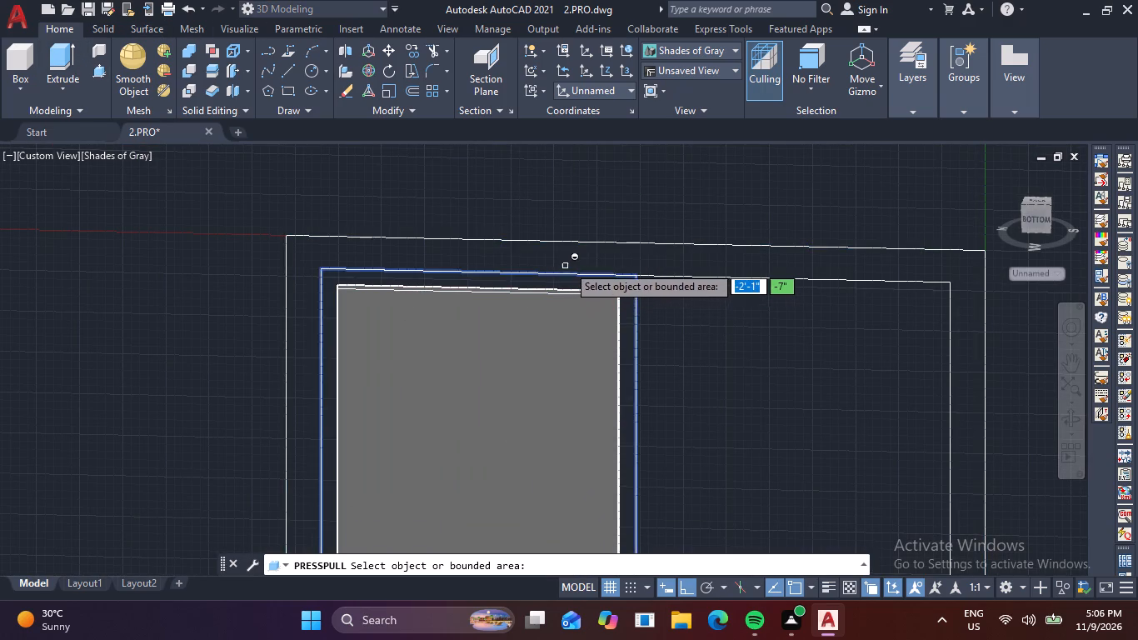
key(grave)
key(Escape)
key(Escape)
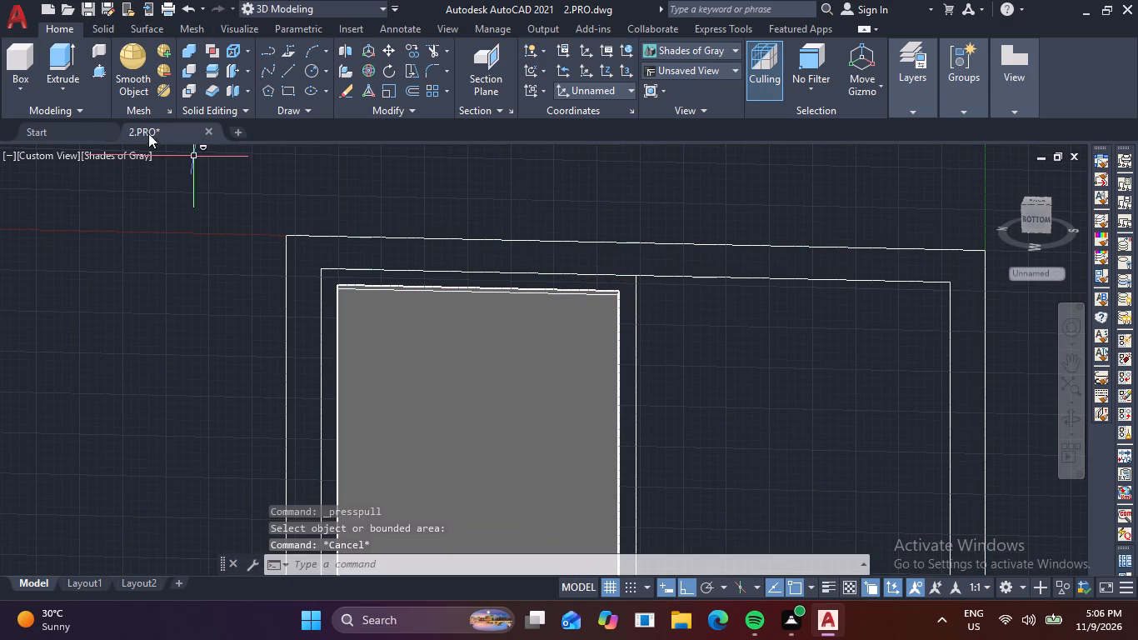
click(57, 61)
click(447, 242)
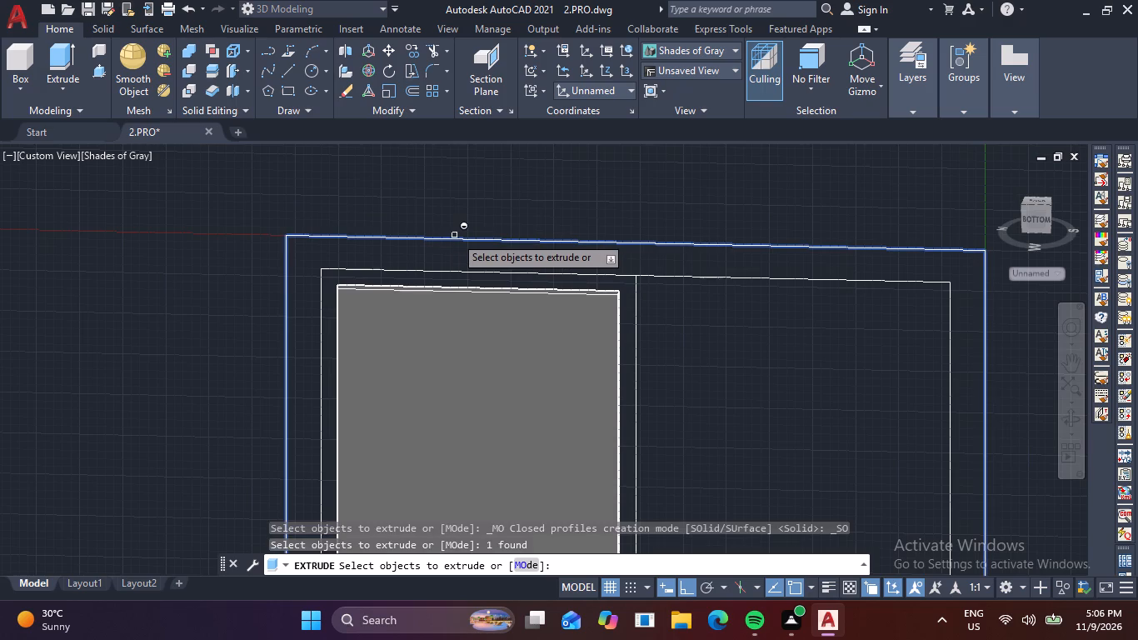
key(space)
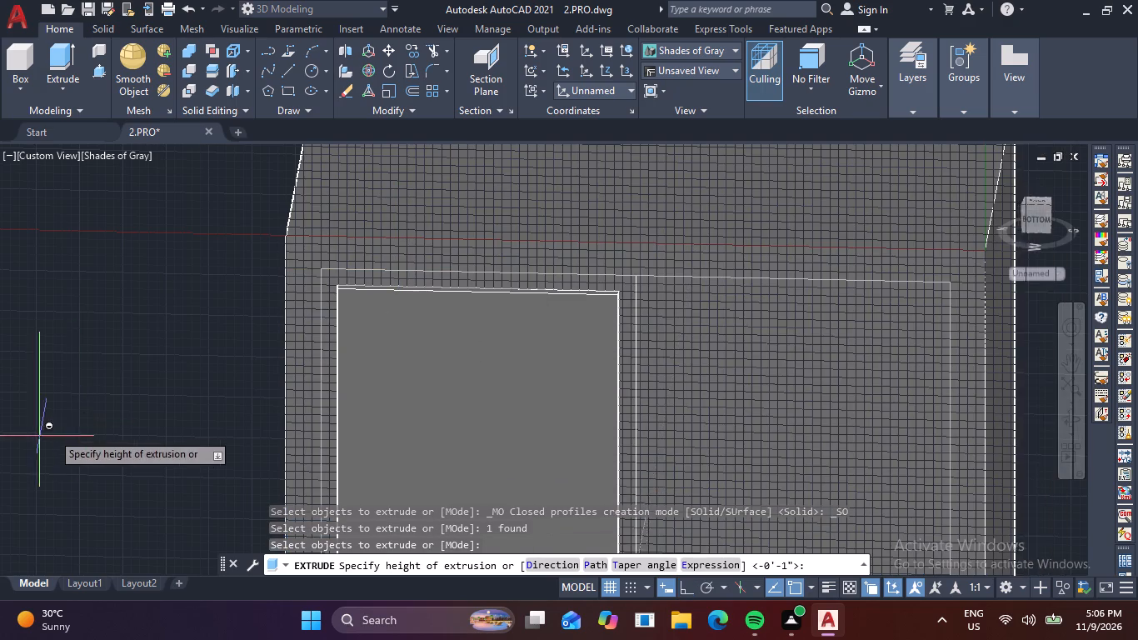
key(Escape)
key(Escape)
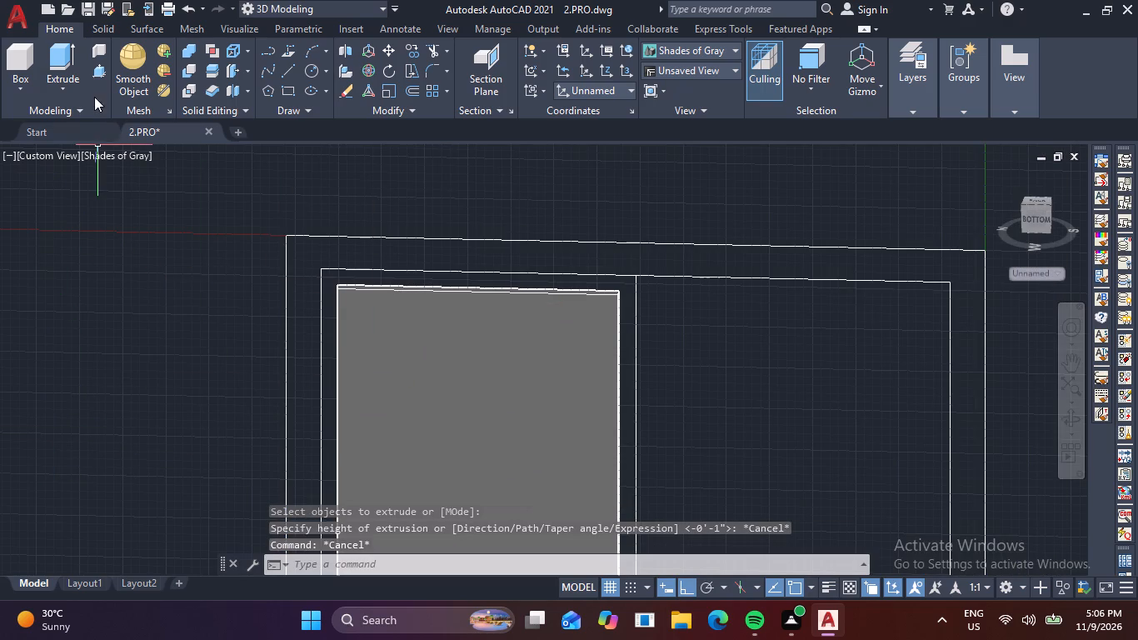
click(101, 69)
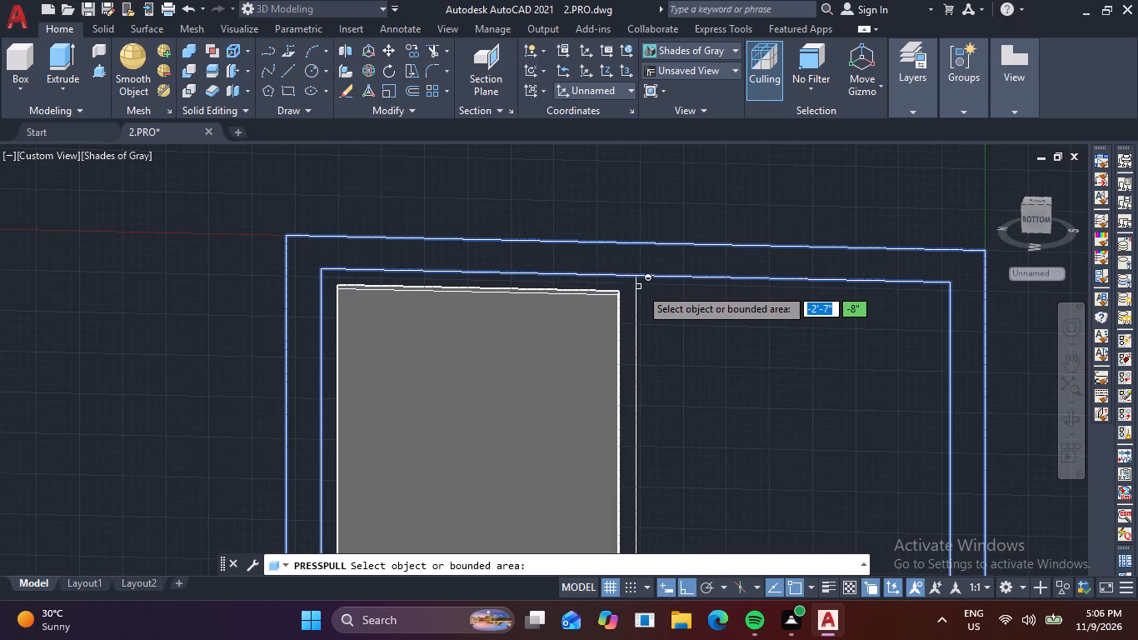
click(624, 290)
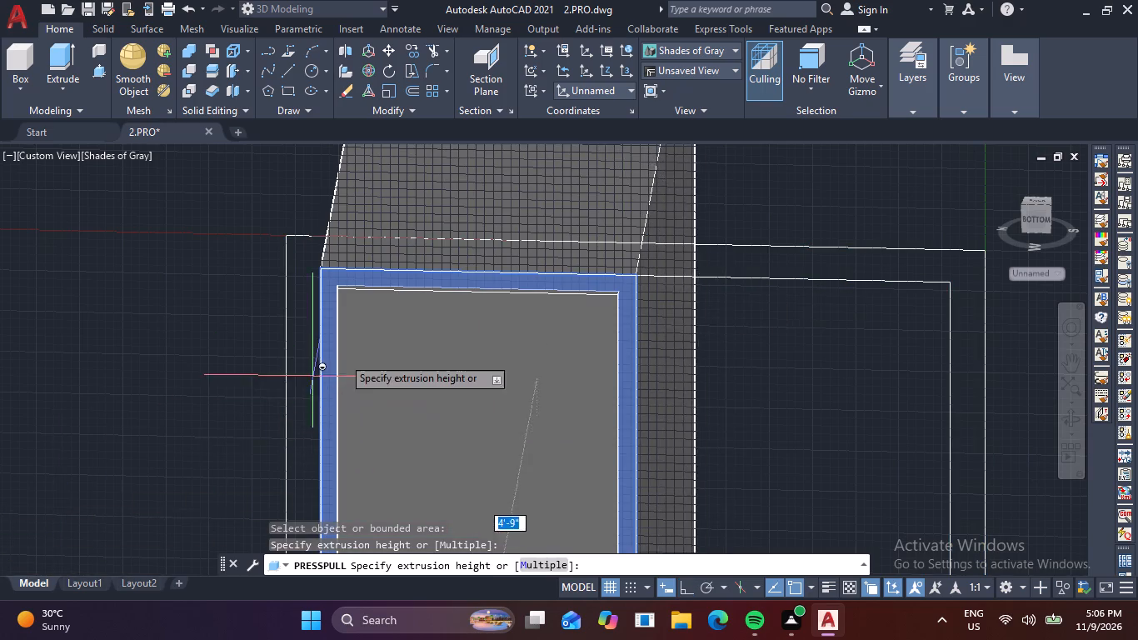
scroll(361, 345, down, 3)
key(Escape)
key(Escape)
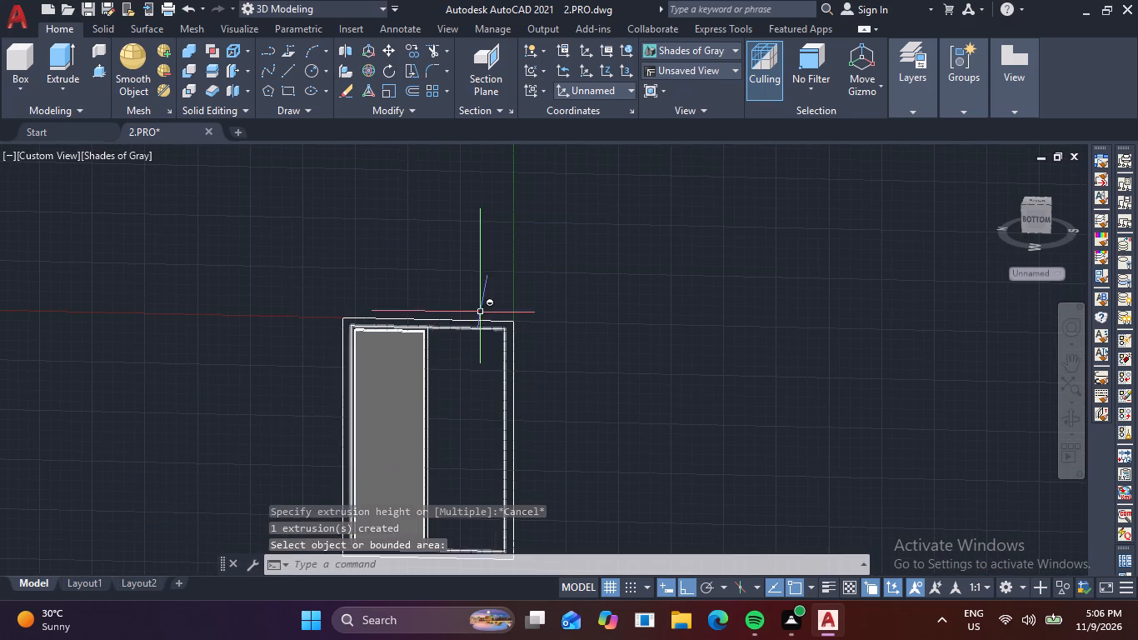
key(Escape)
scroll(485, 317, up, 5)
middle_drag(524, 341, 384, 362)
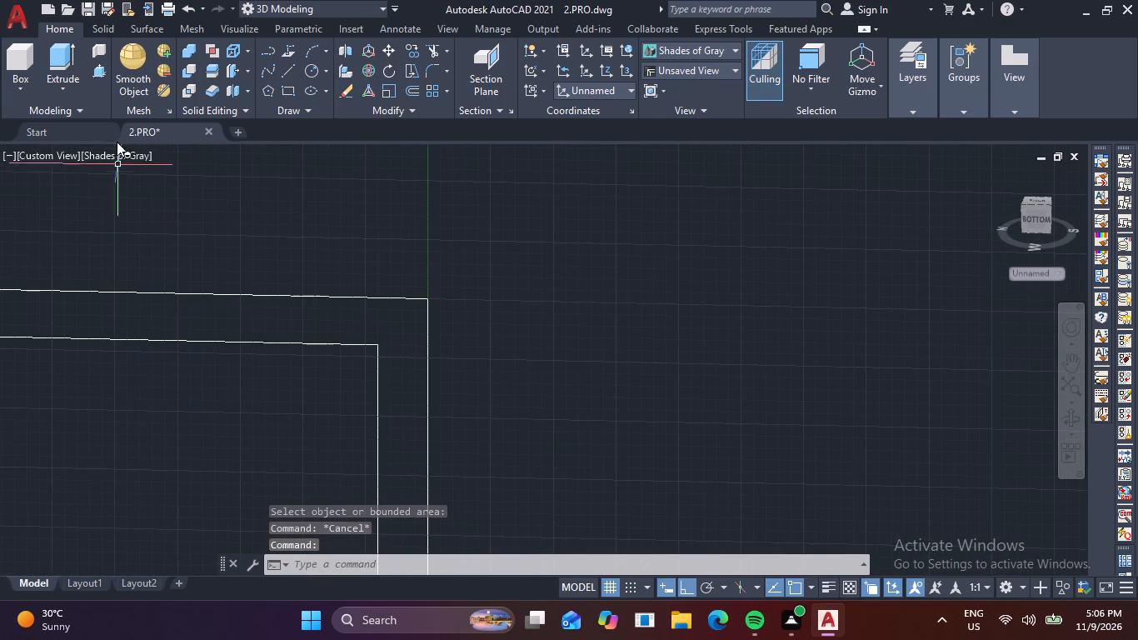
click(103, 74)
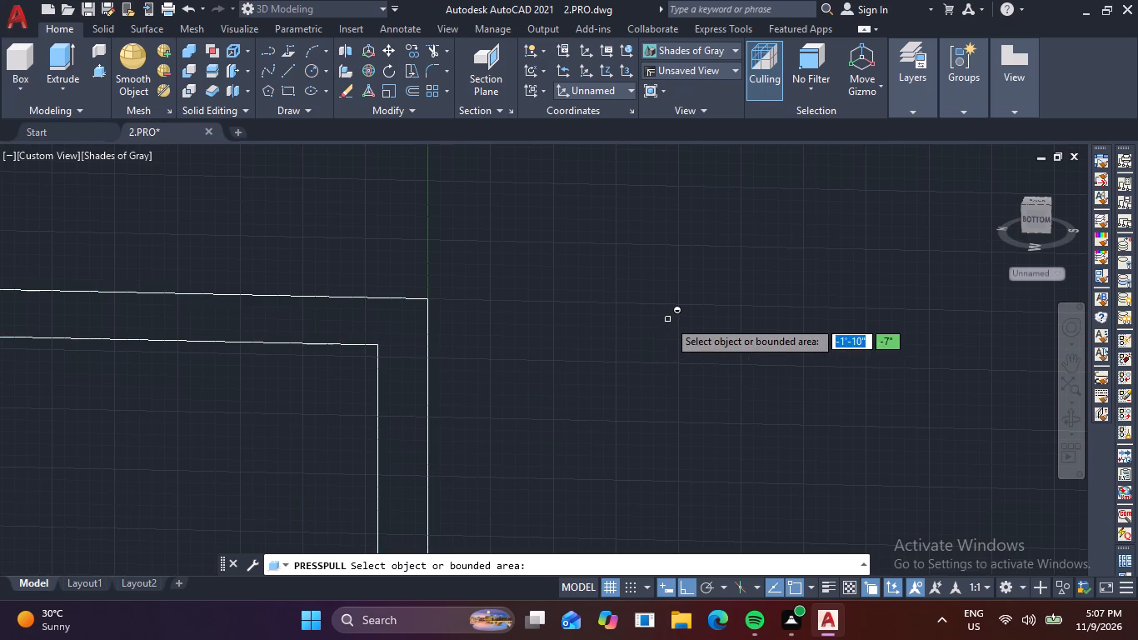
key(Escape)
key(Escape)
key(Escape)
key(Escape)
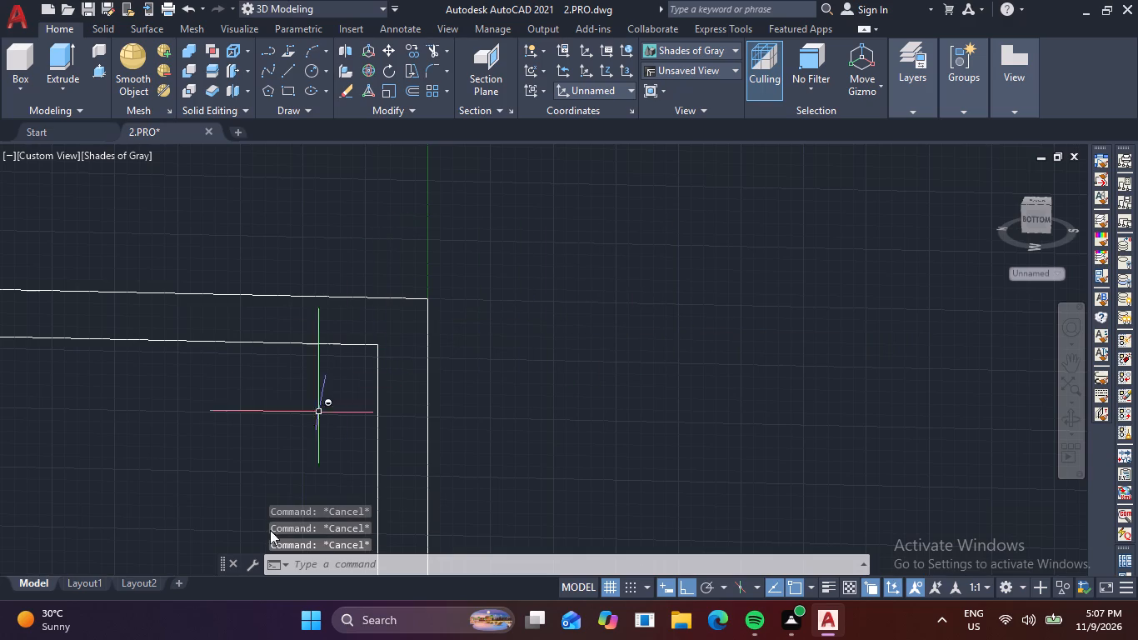
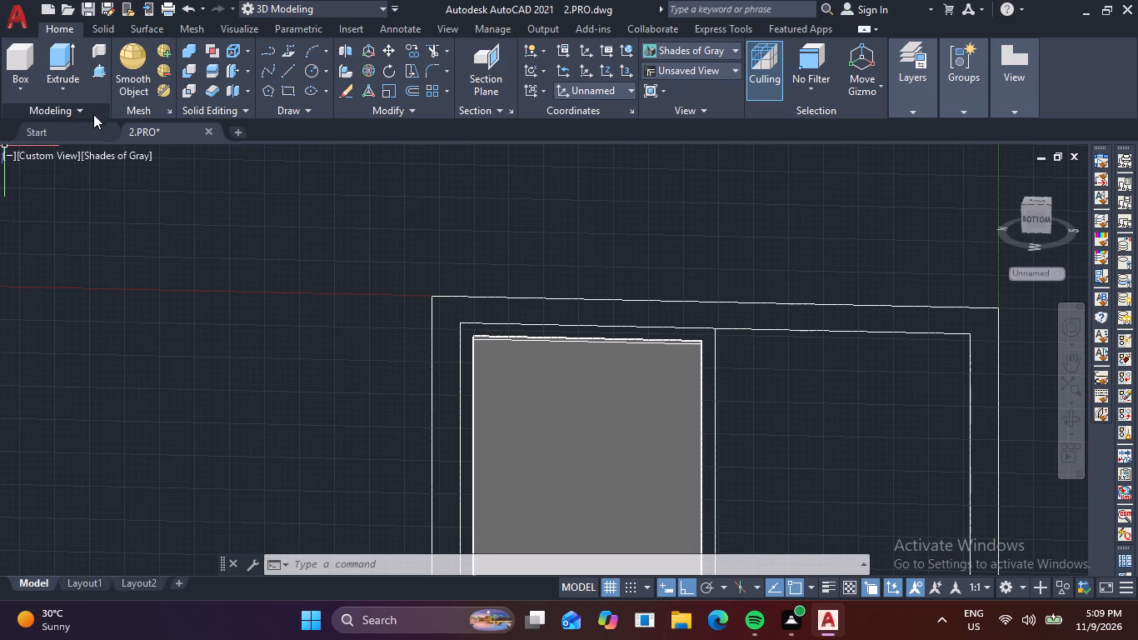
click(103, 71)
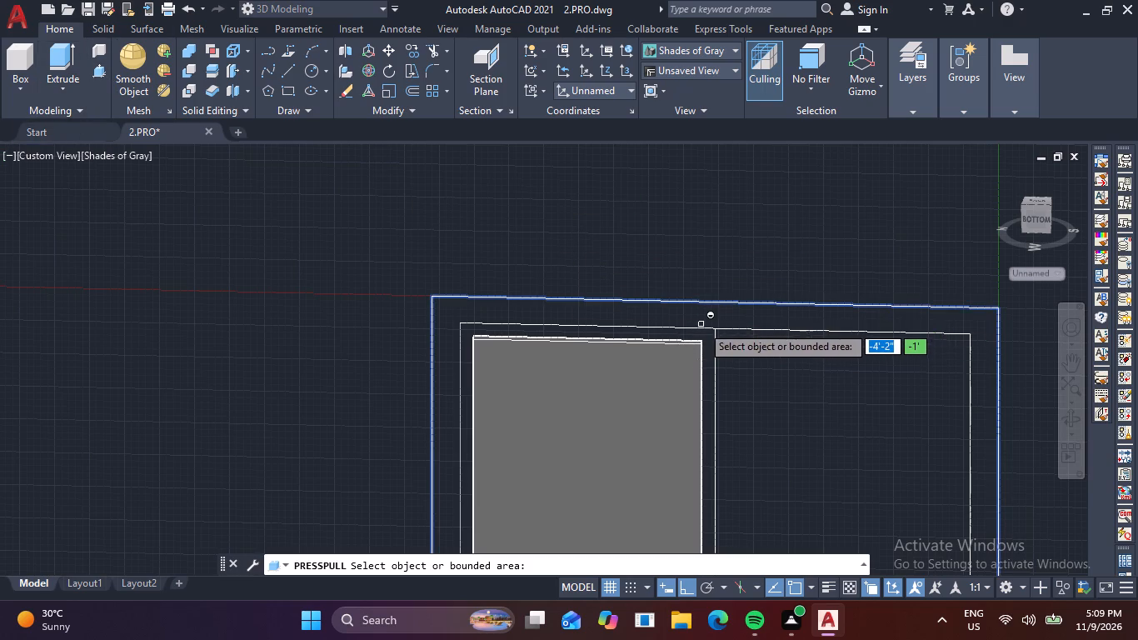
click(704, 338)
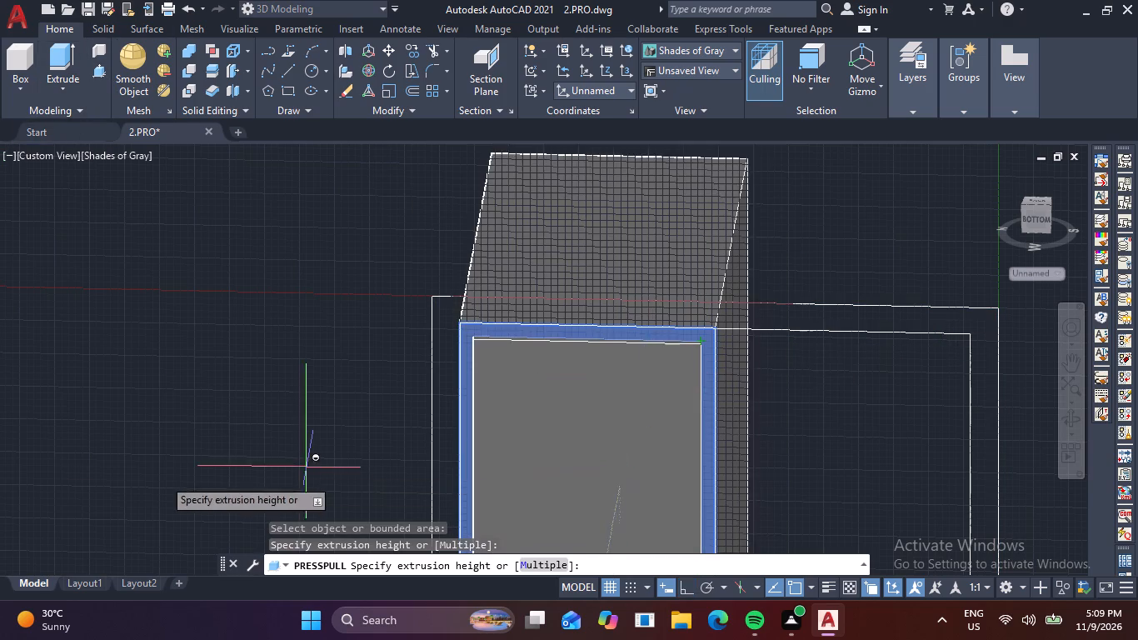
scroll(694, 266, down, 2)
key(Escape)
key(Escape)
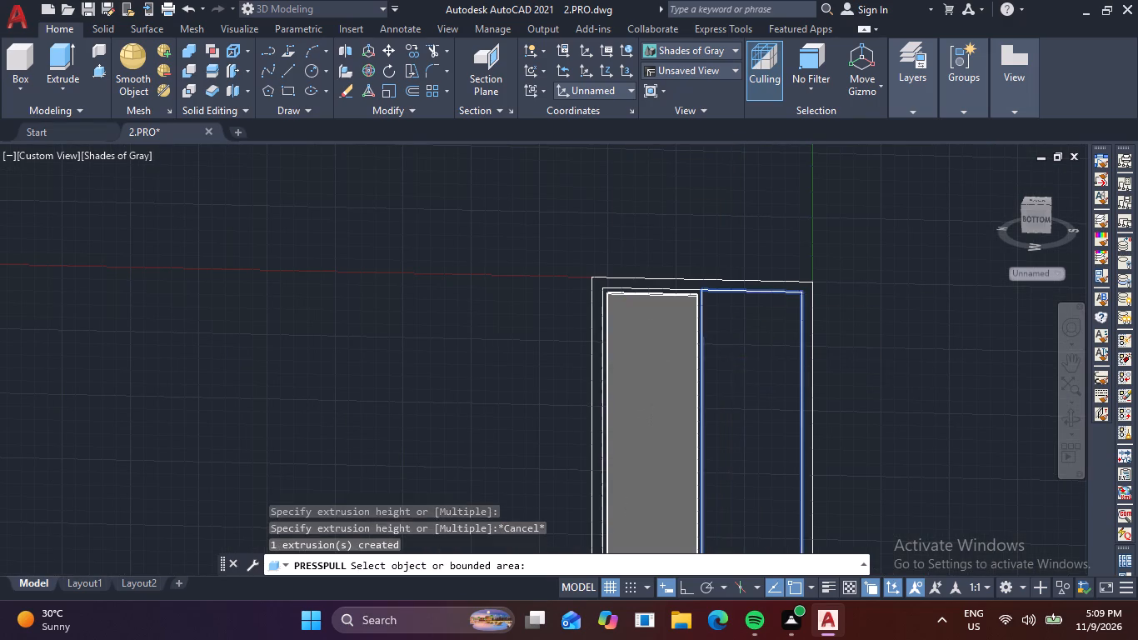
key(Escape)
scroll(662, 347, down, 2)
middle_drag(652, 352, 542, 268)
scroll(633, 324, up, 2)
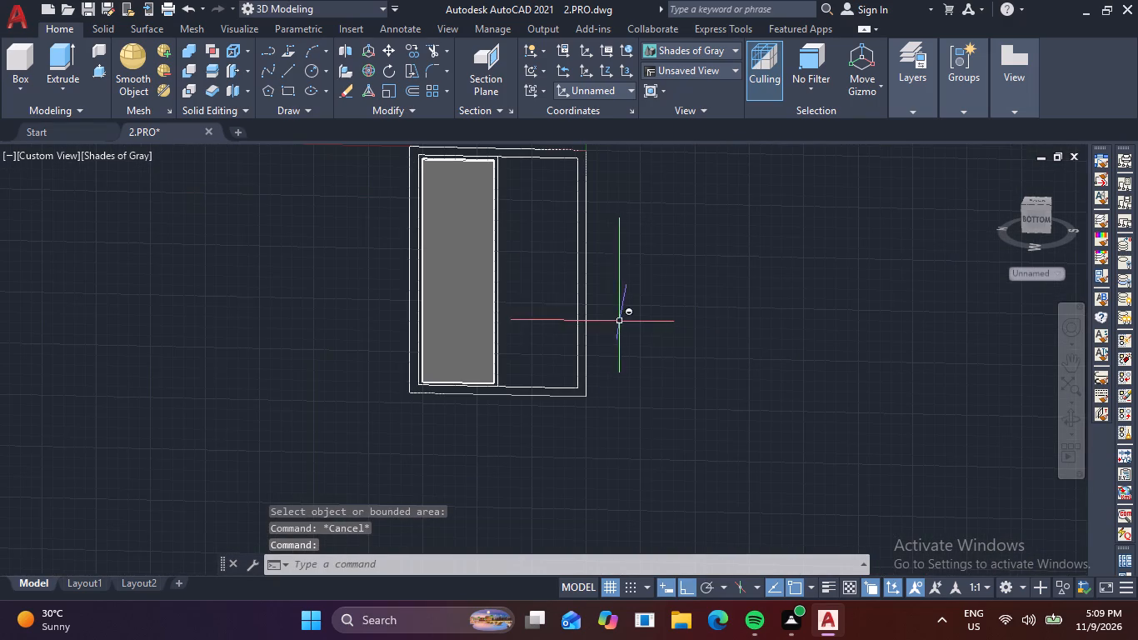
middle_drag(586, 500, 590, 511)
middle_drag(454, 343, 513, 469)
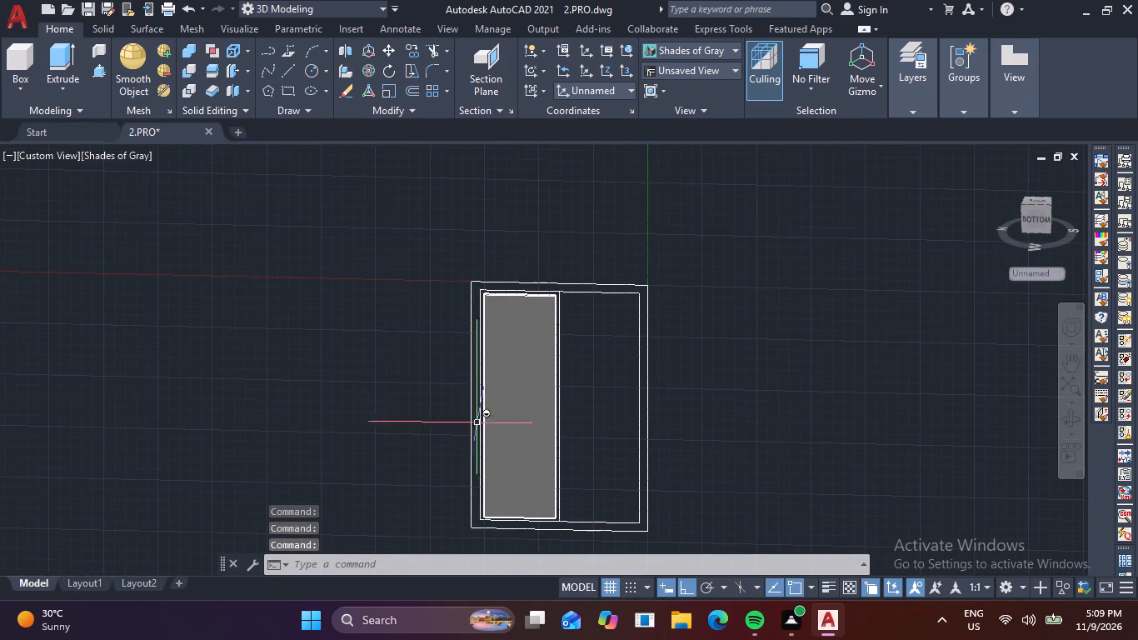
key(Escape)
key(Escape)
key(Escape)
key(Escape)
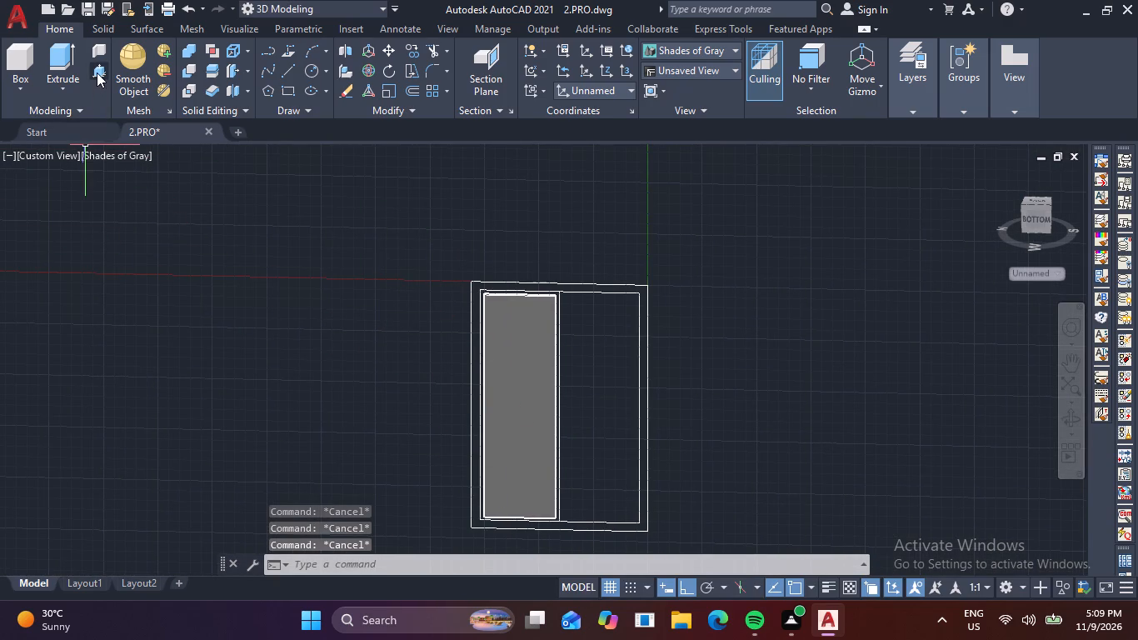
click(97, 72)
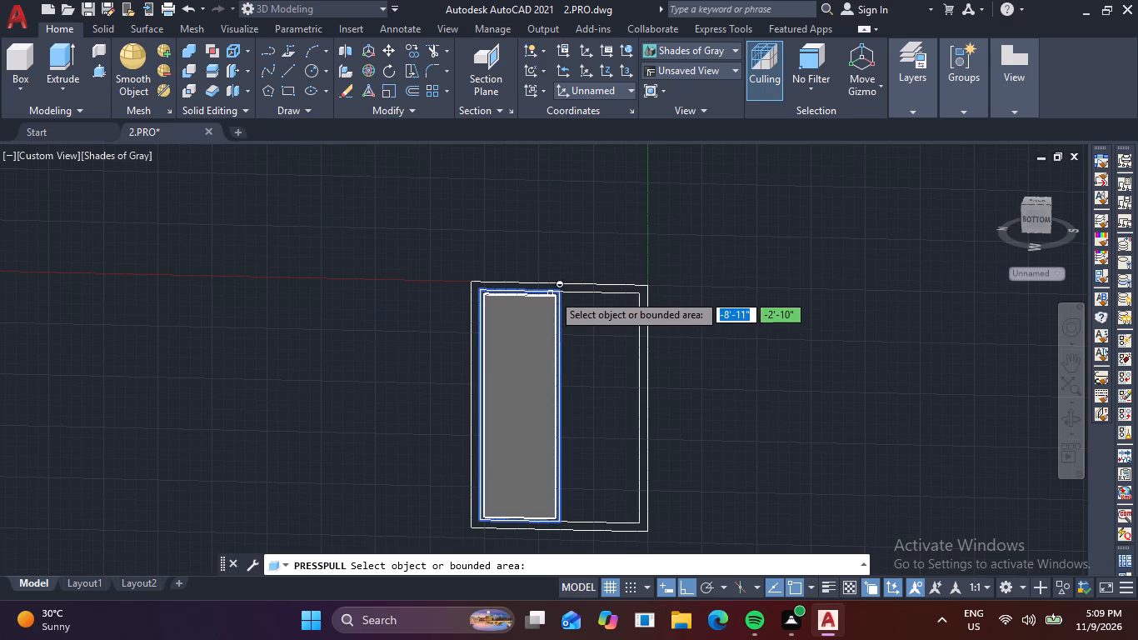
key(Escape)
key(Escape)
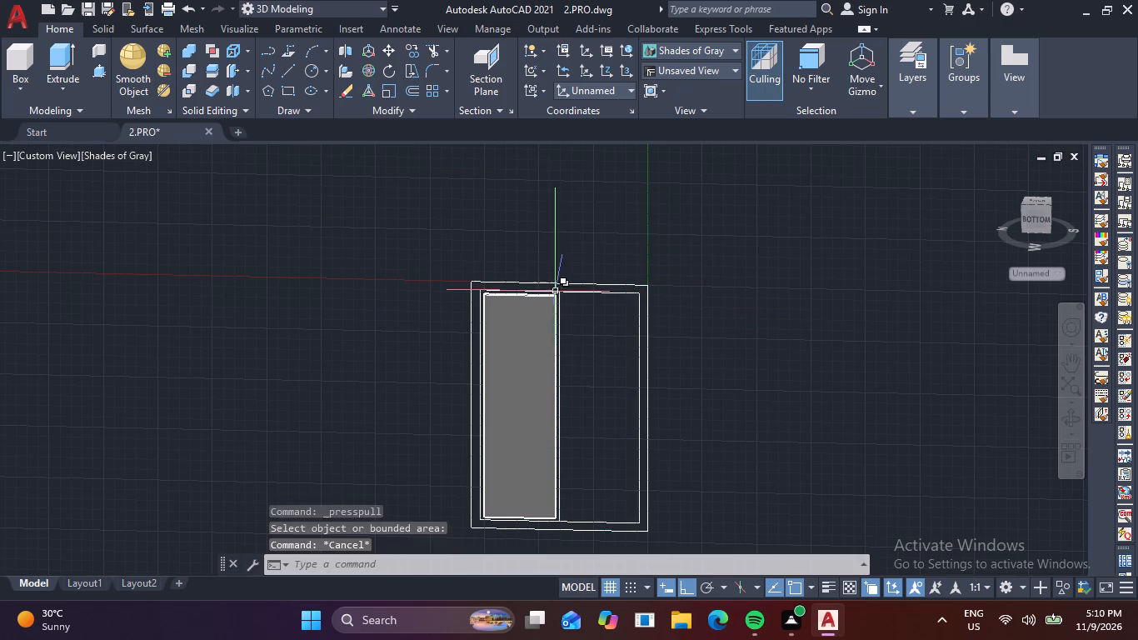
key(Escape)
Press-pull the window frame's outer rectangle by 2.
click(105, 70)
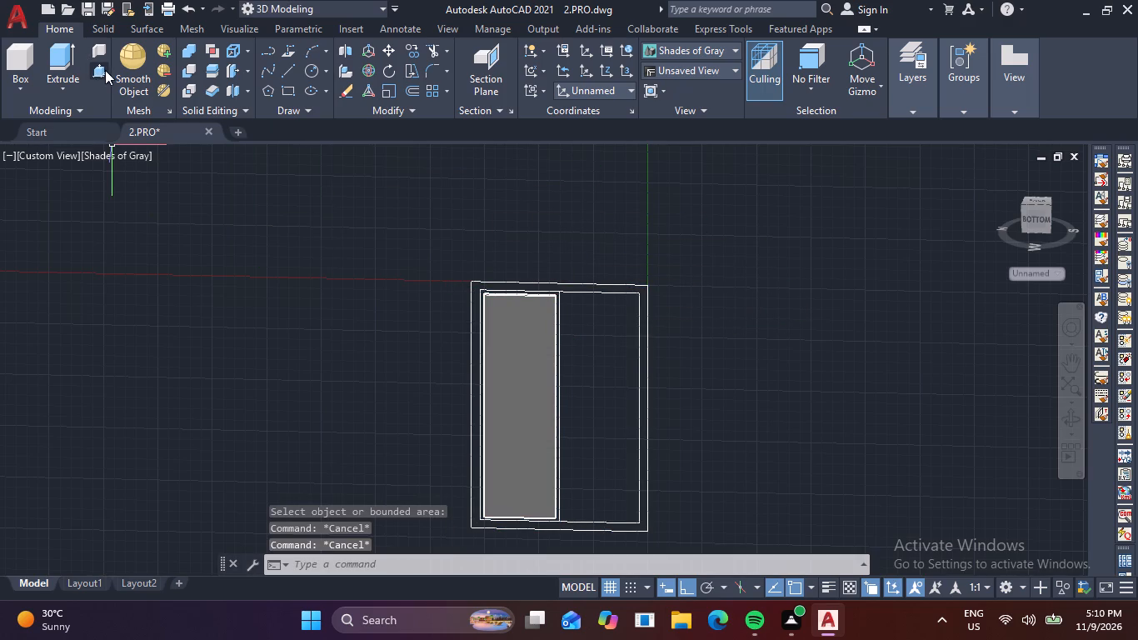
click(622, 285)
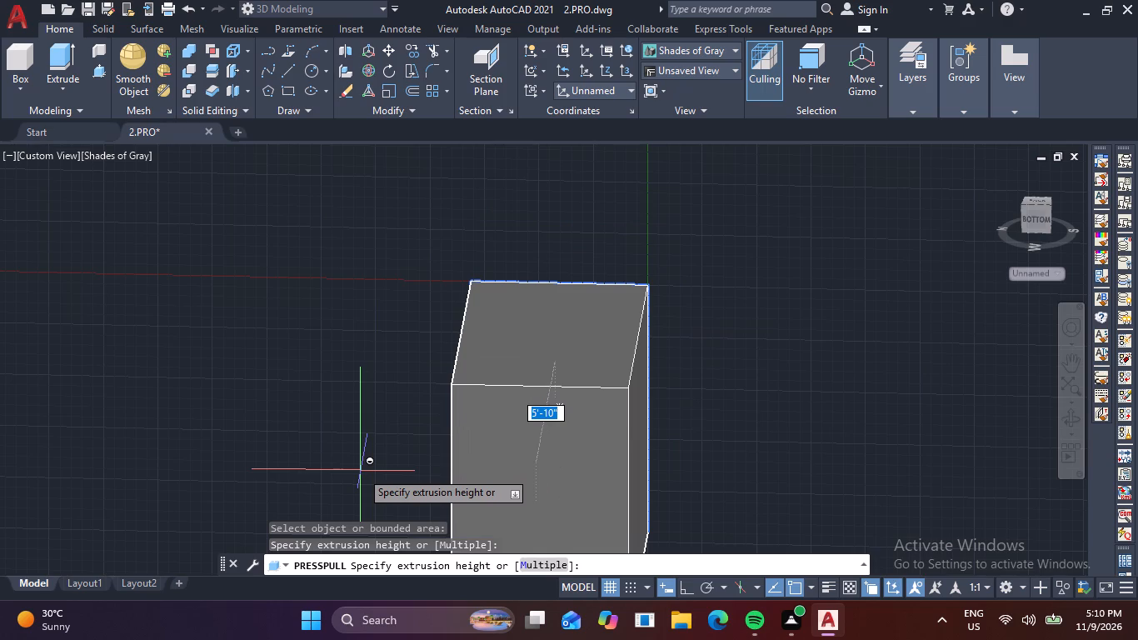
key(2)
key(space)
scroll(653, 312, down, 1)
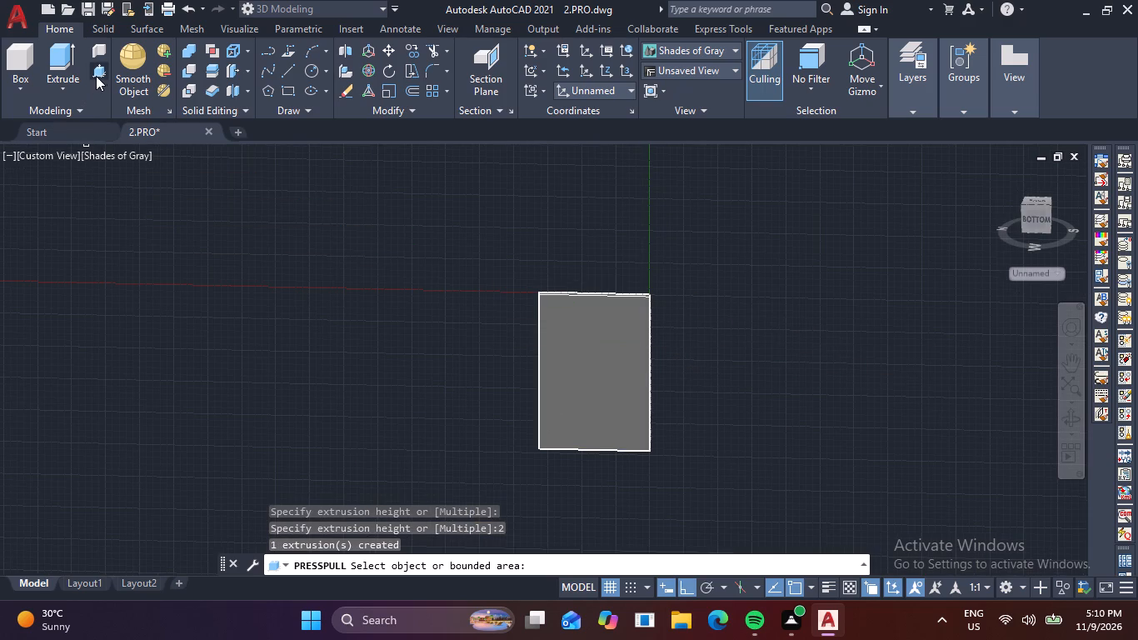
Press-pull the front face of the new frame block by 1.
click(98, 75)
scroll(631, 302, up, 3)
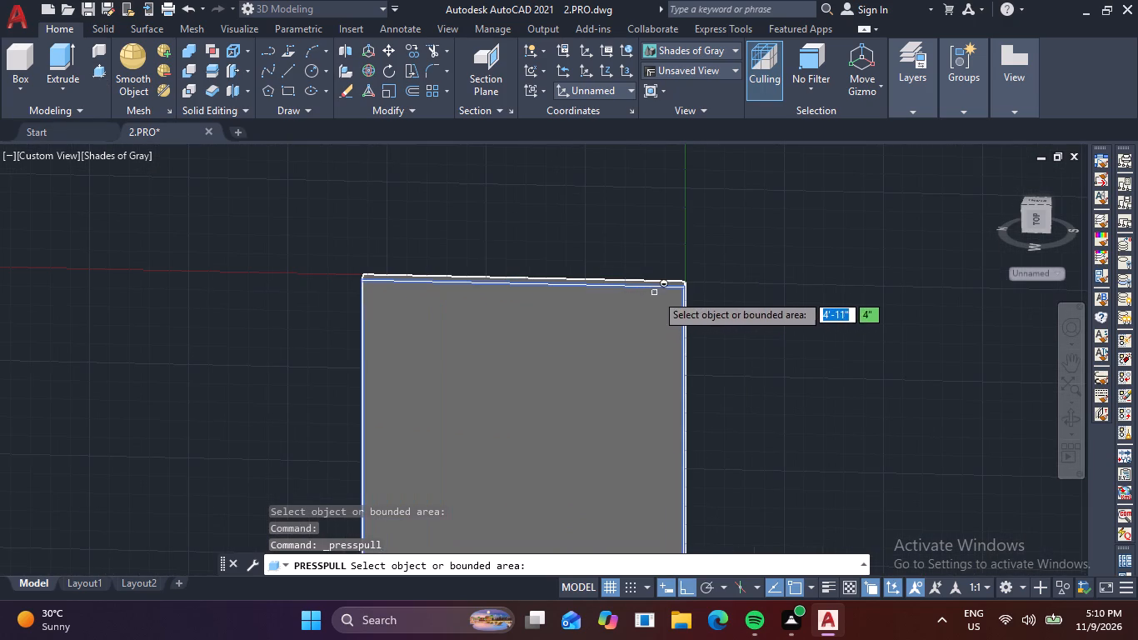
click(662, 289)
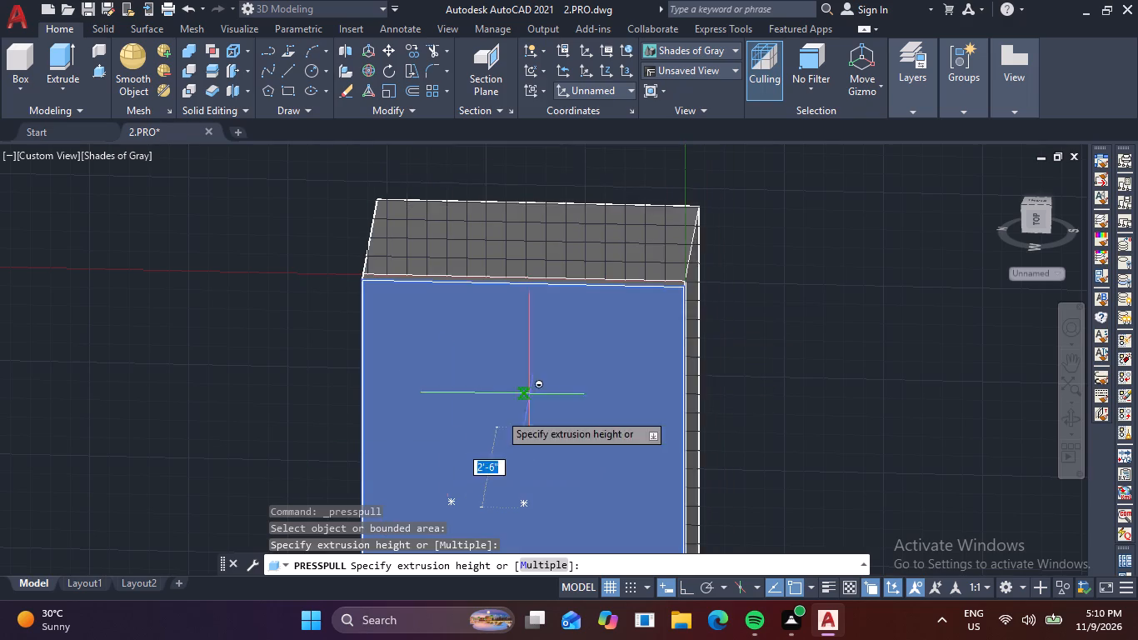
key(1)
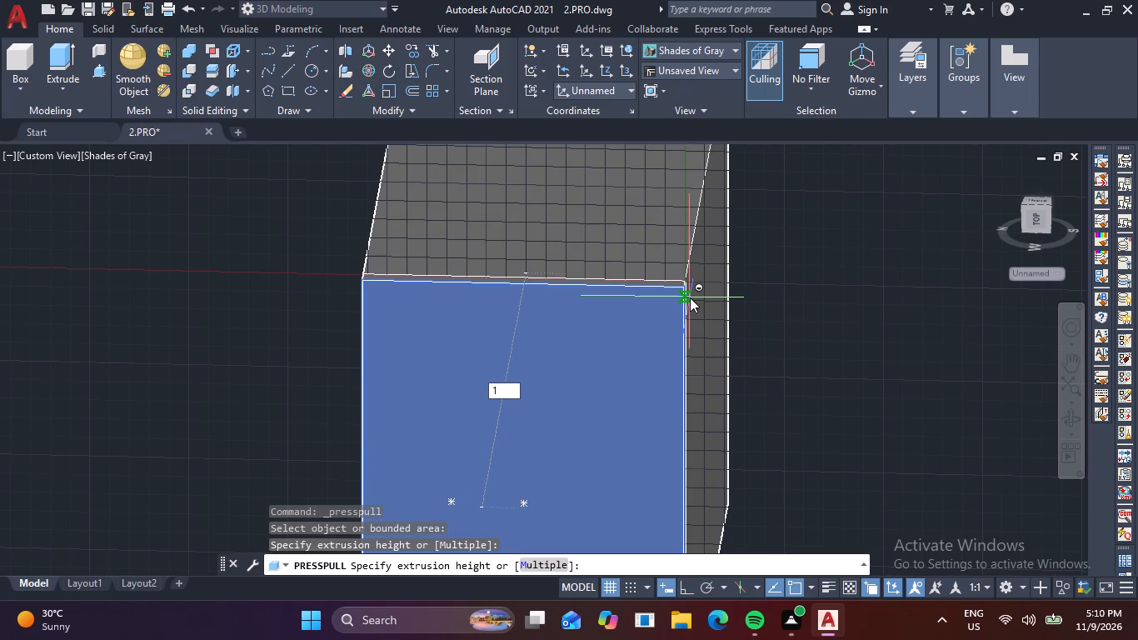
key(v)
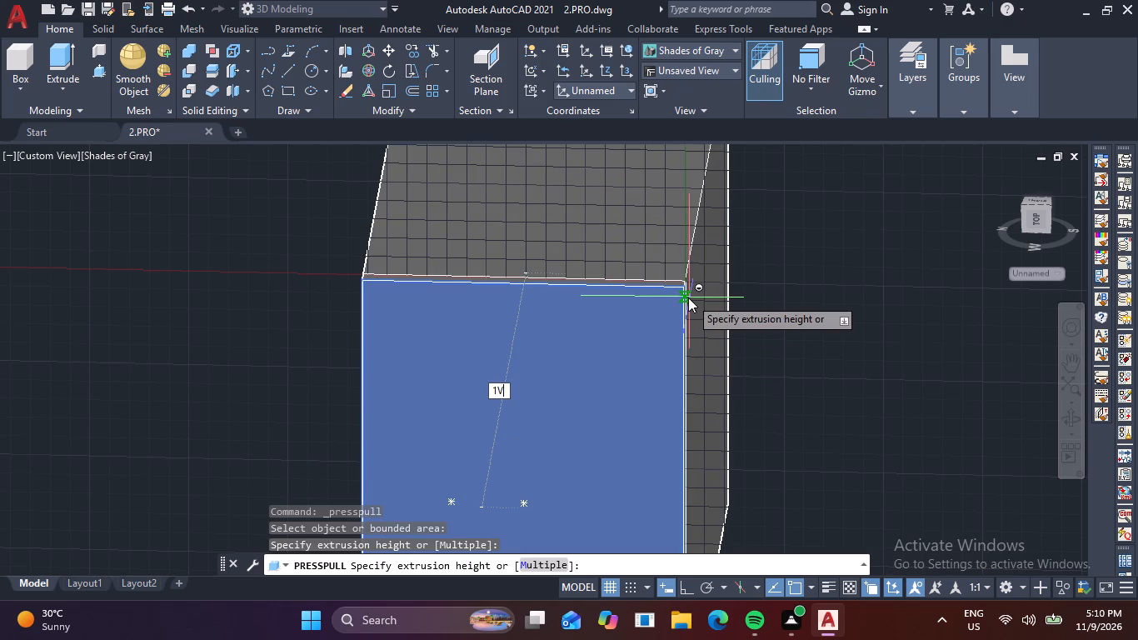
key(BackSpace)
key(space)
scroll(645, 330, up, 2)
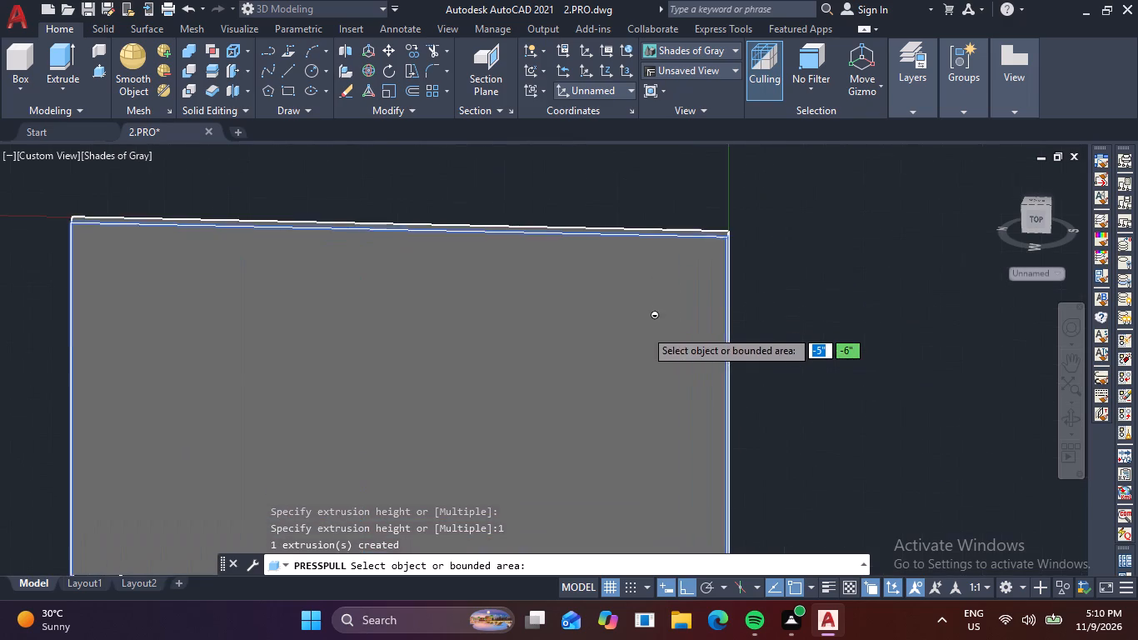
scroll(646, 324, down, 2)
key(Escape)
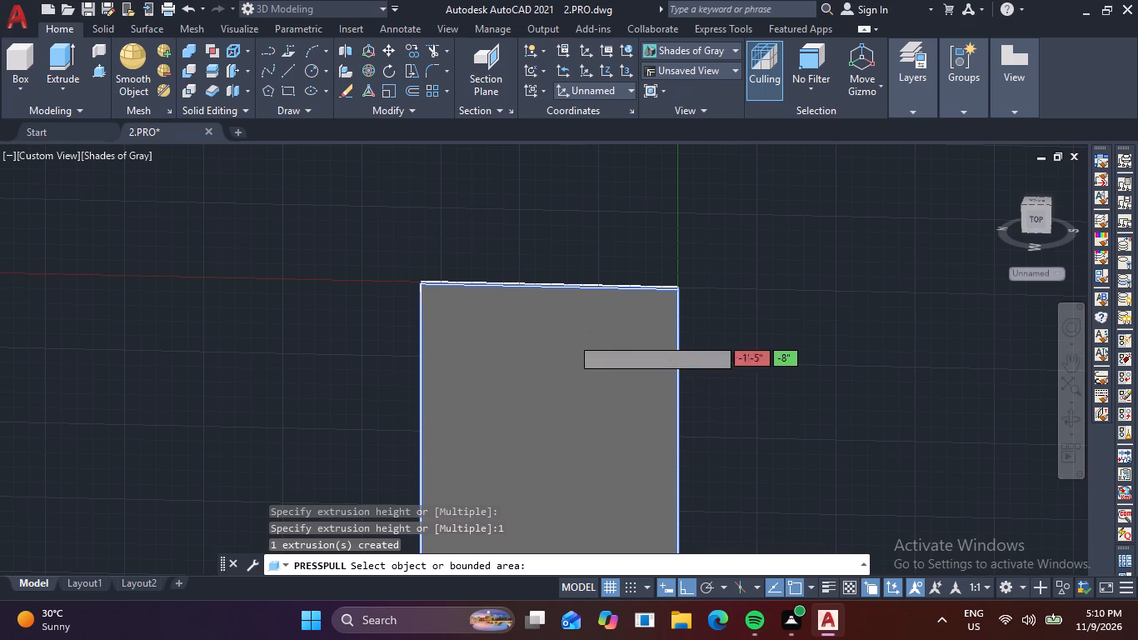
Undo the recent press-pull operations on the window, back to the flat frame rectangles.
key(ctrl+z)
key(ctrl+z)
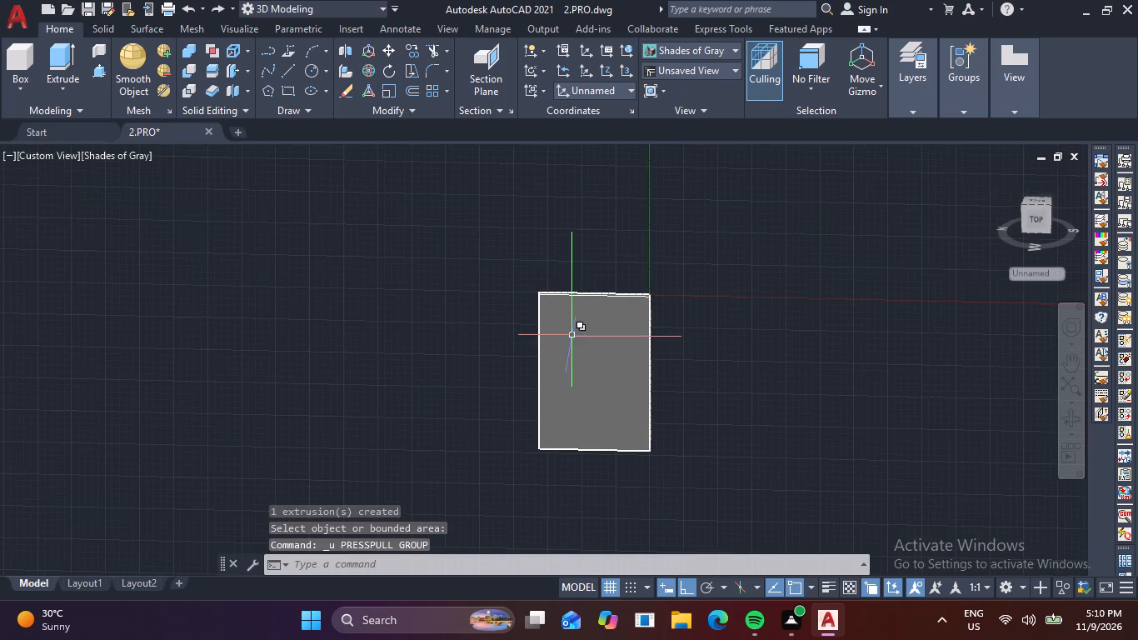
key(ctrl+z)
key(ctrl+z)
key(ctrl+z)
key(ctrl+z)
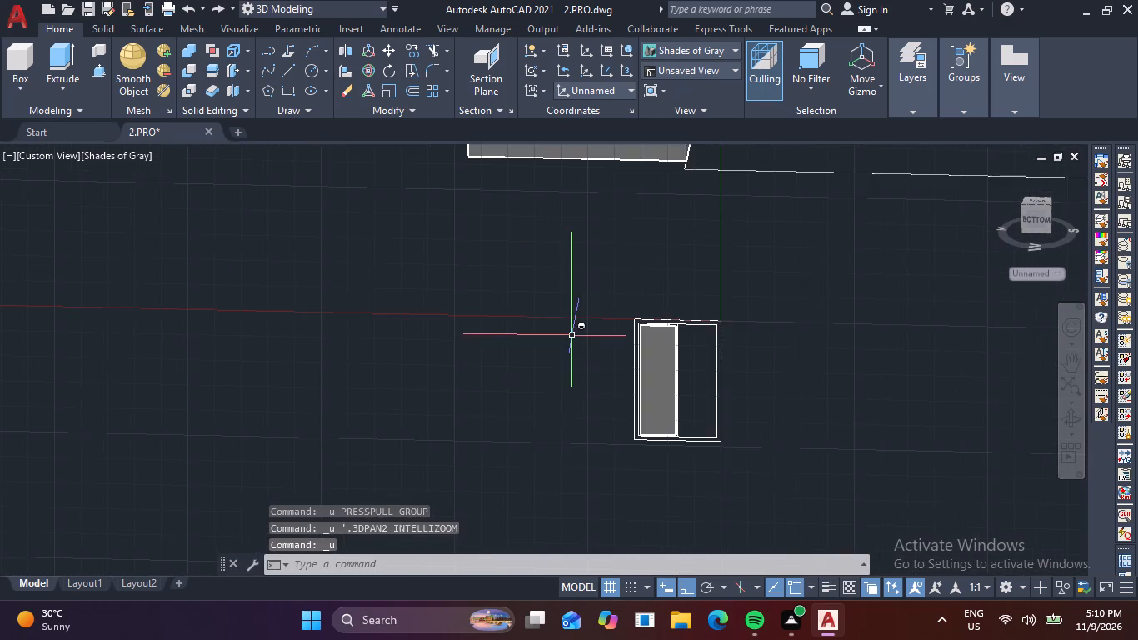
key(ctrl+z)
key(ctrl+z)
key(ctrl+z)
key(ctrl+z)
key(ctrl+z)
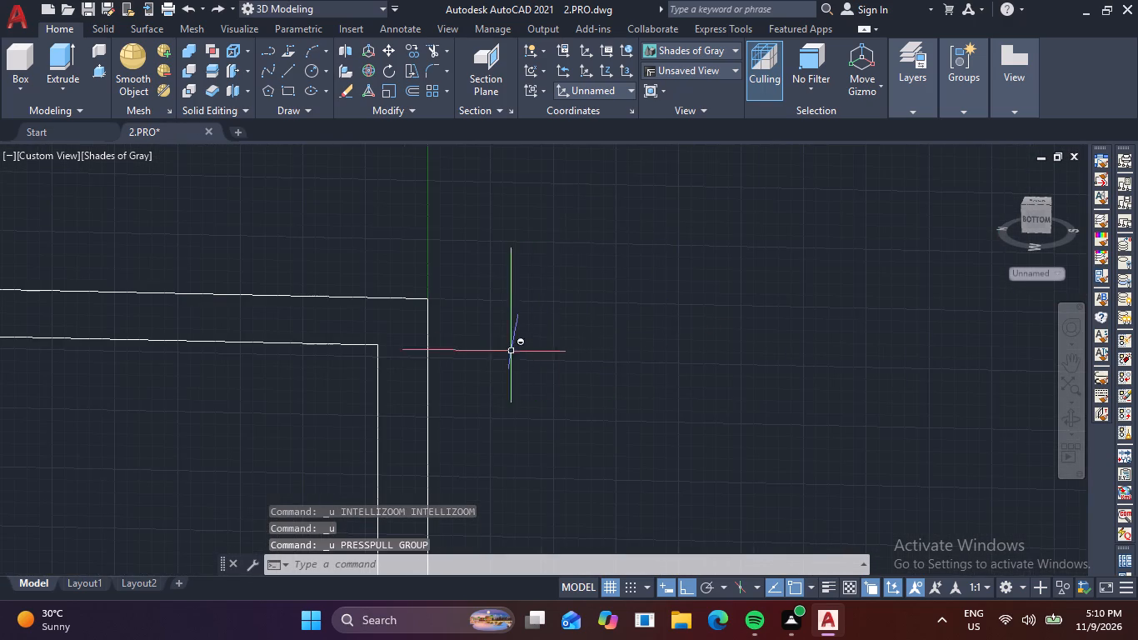
Delete the glass pane solid inside the sash.
scroll(447, 359, down, 3)
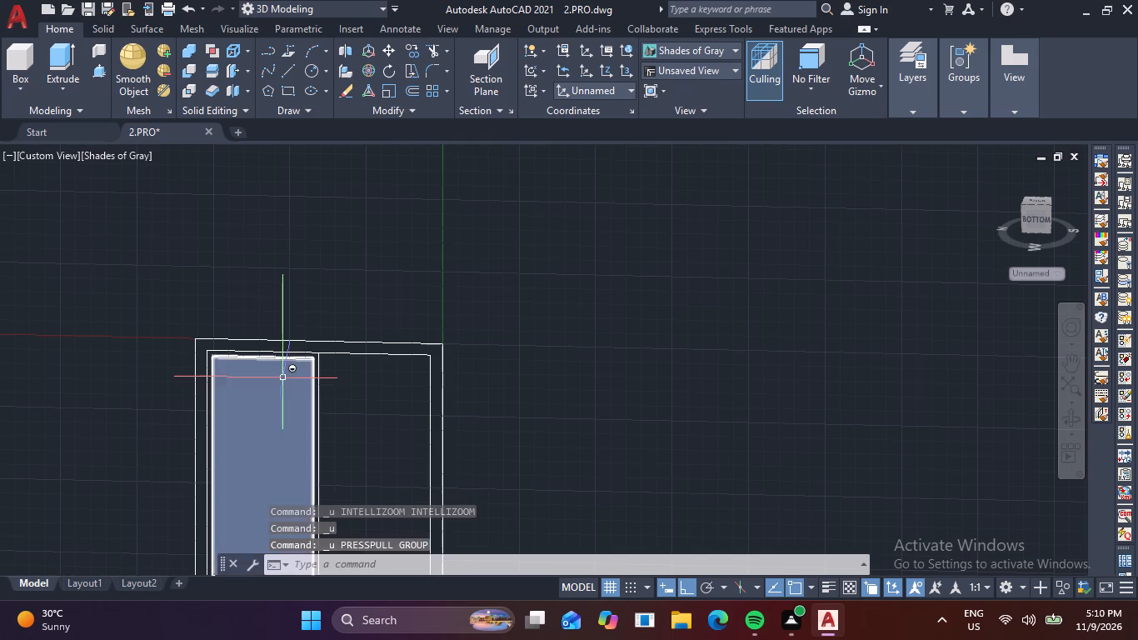
click(283, 378)
key(Delete)
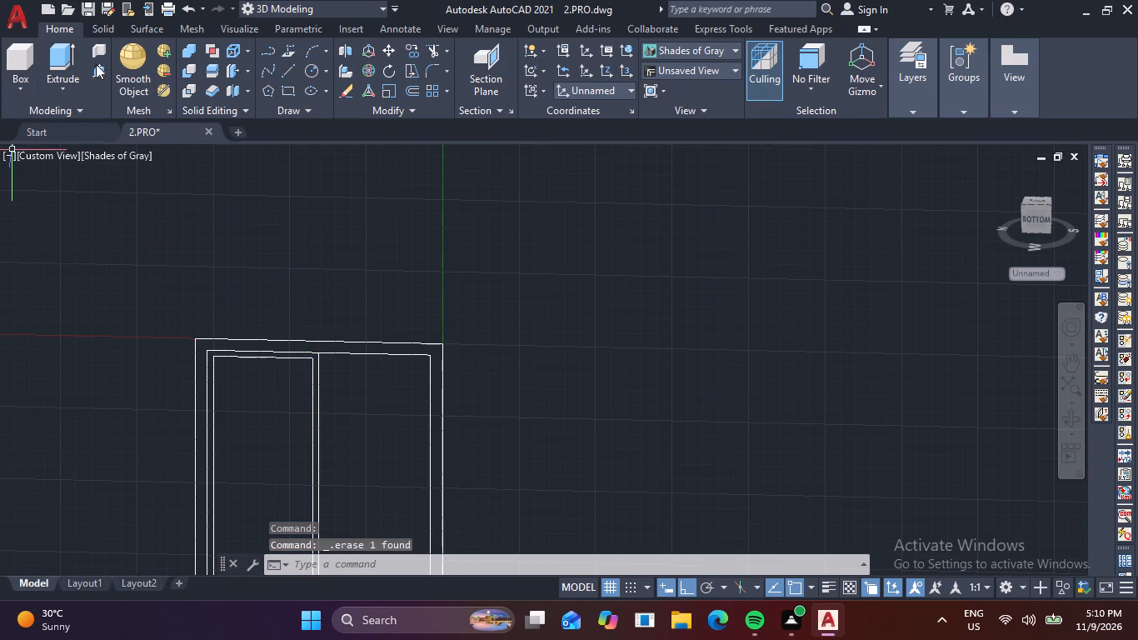
Press-pull the window frame's outer rectangle by 2.
click(106, 75)
click(396, 342)
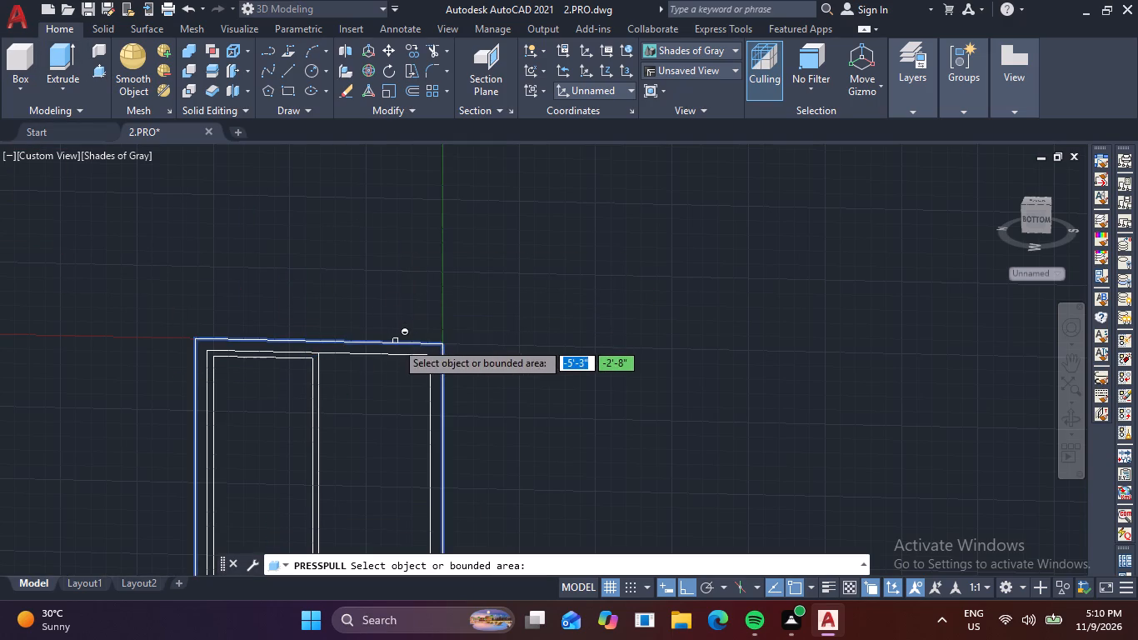
scroll(103, 427, down, 2)
middle_drag(145, 386, 256, 269)
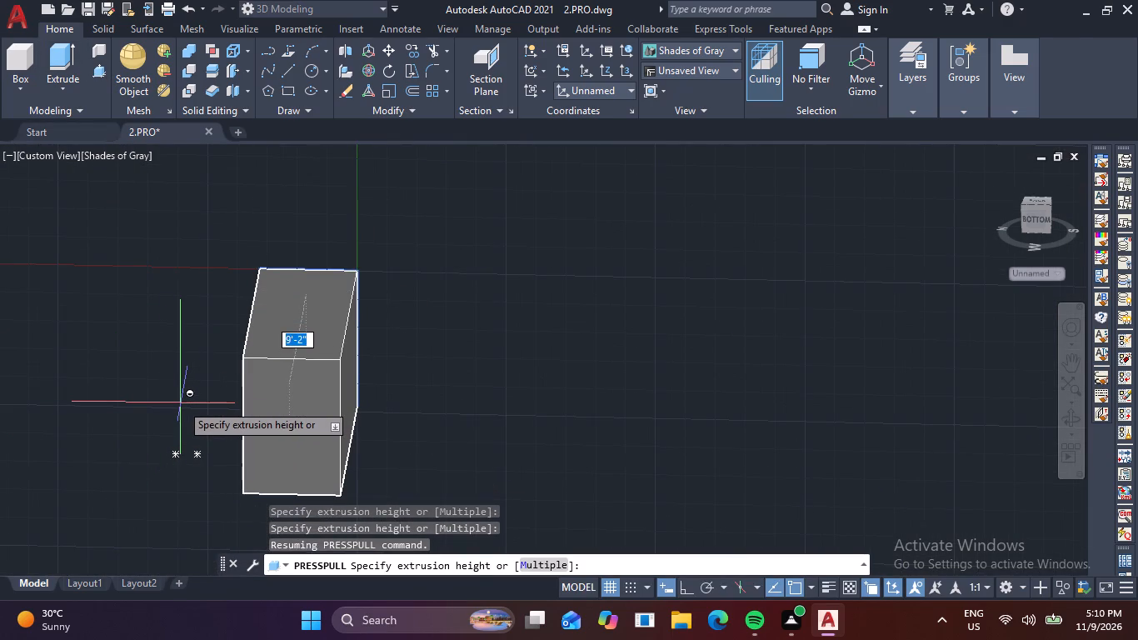
key(2)
key(space)
scroll(372, 257, up, 3)
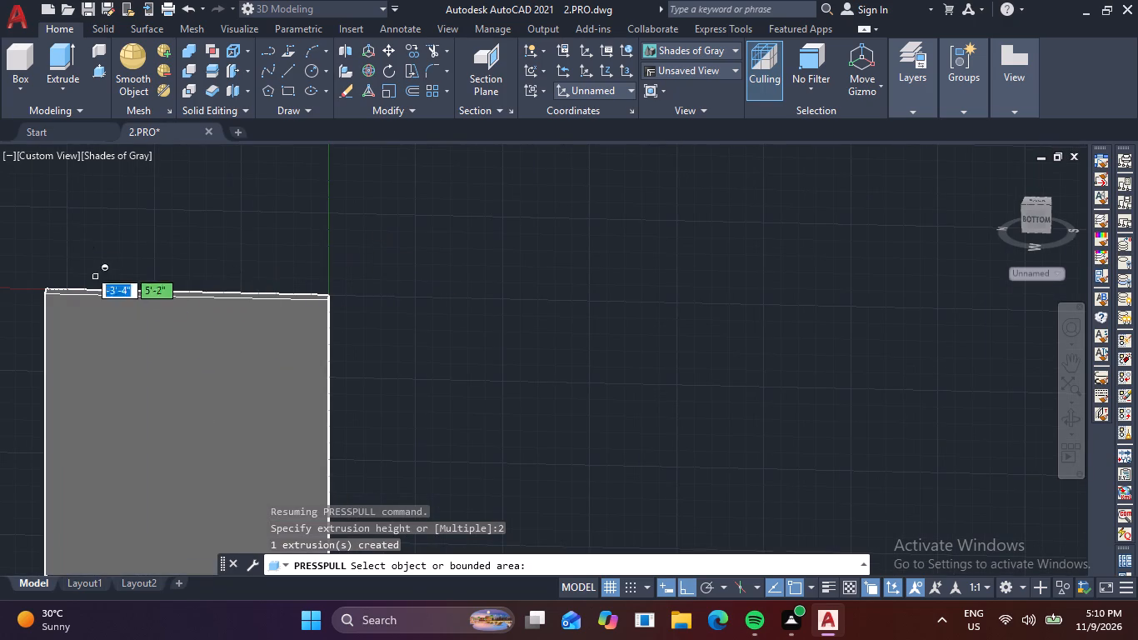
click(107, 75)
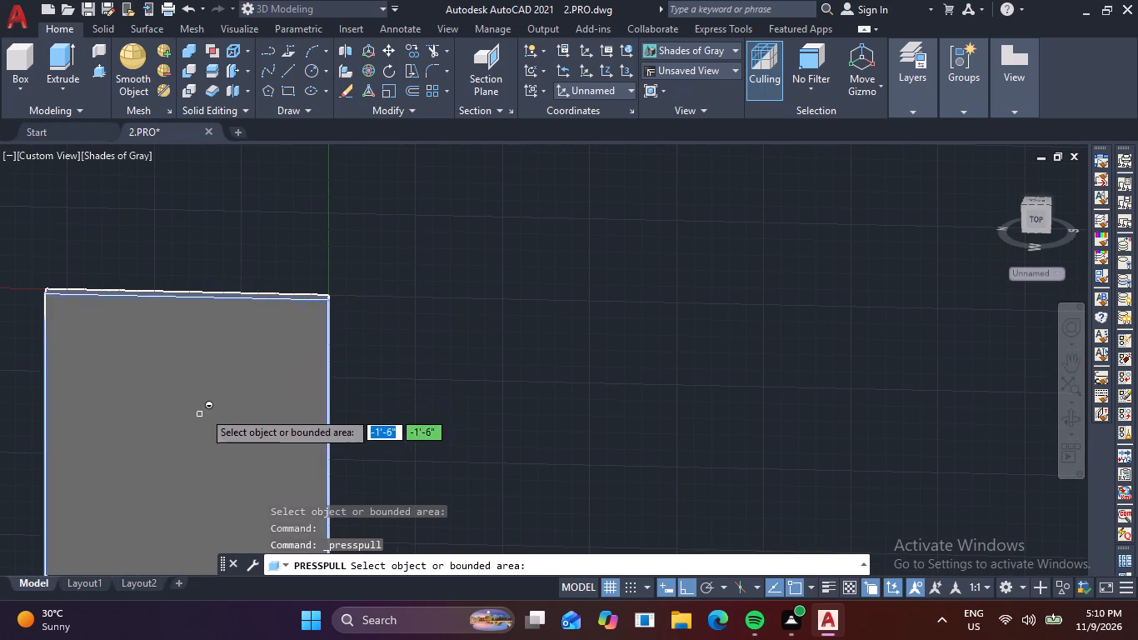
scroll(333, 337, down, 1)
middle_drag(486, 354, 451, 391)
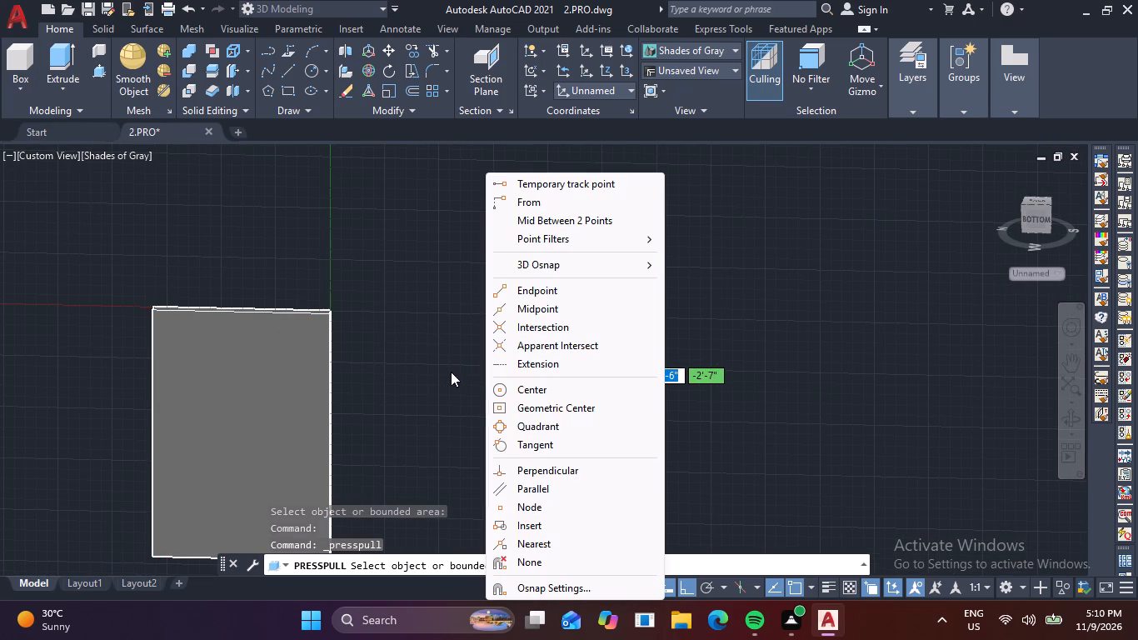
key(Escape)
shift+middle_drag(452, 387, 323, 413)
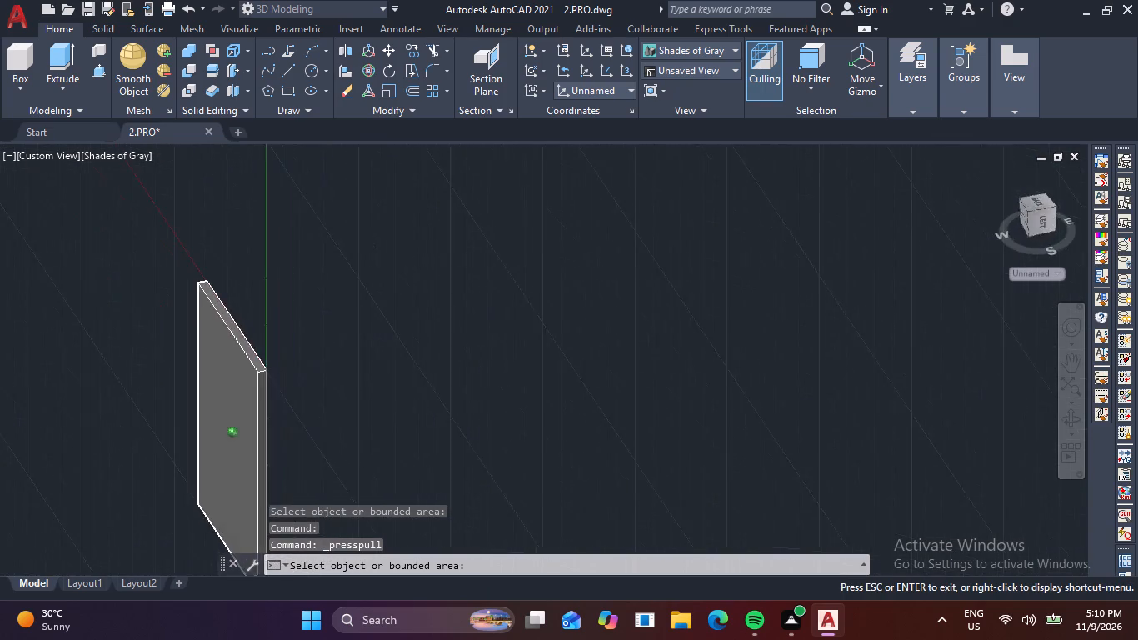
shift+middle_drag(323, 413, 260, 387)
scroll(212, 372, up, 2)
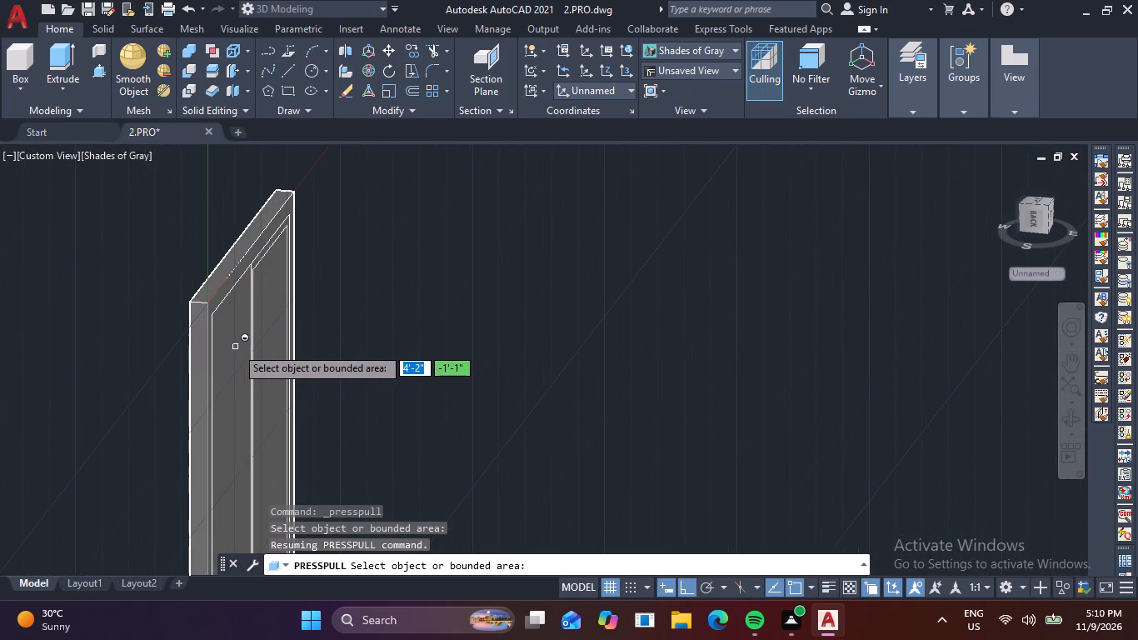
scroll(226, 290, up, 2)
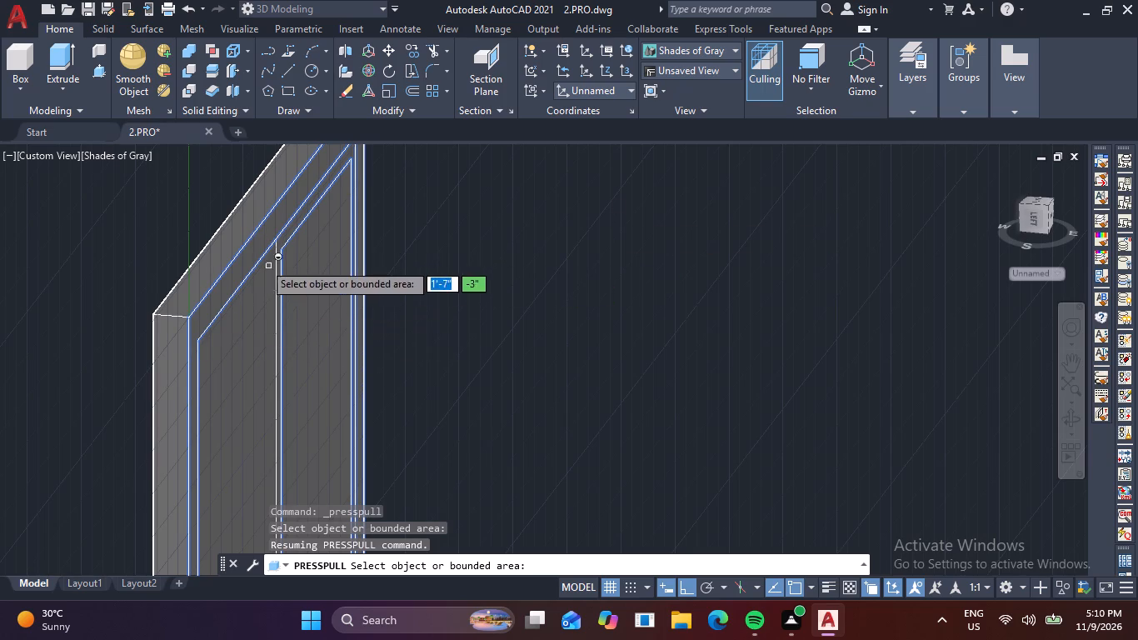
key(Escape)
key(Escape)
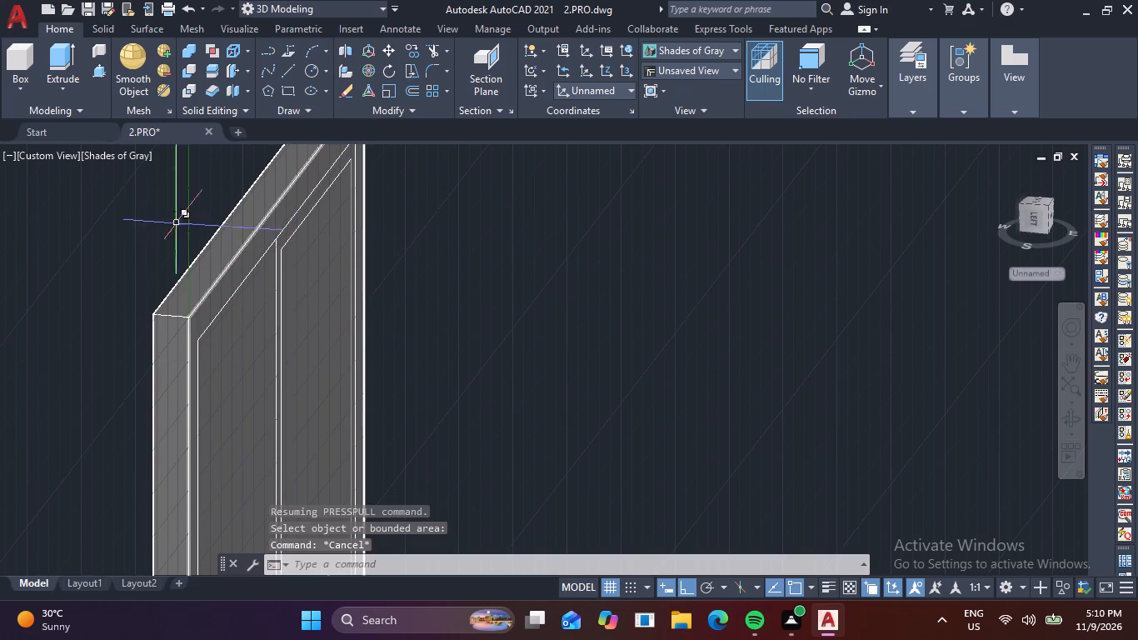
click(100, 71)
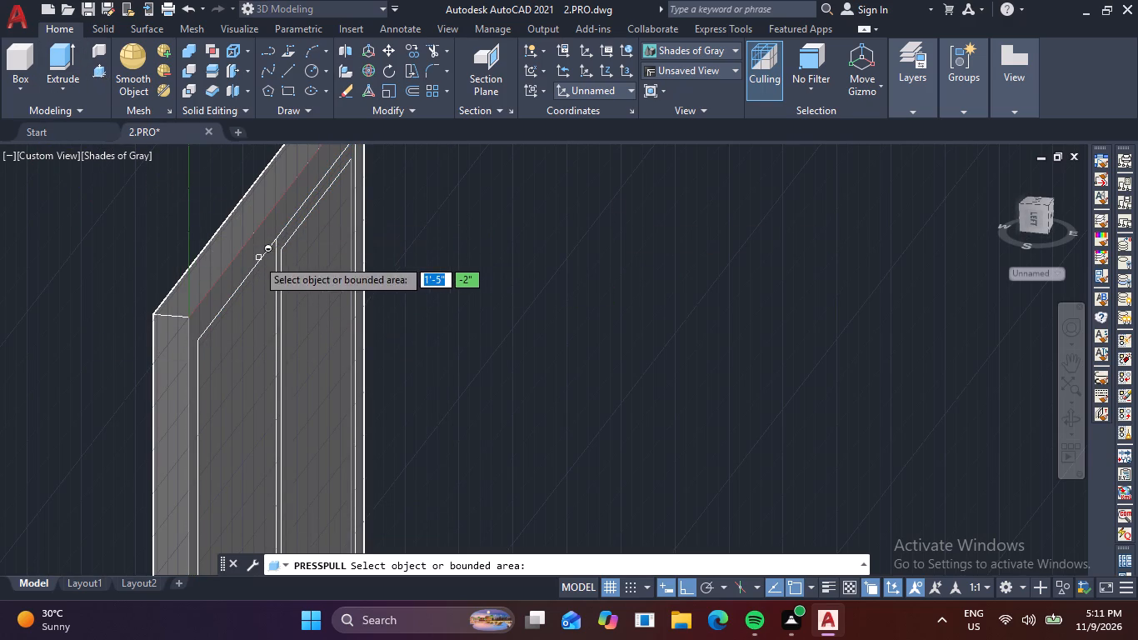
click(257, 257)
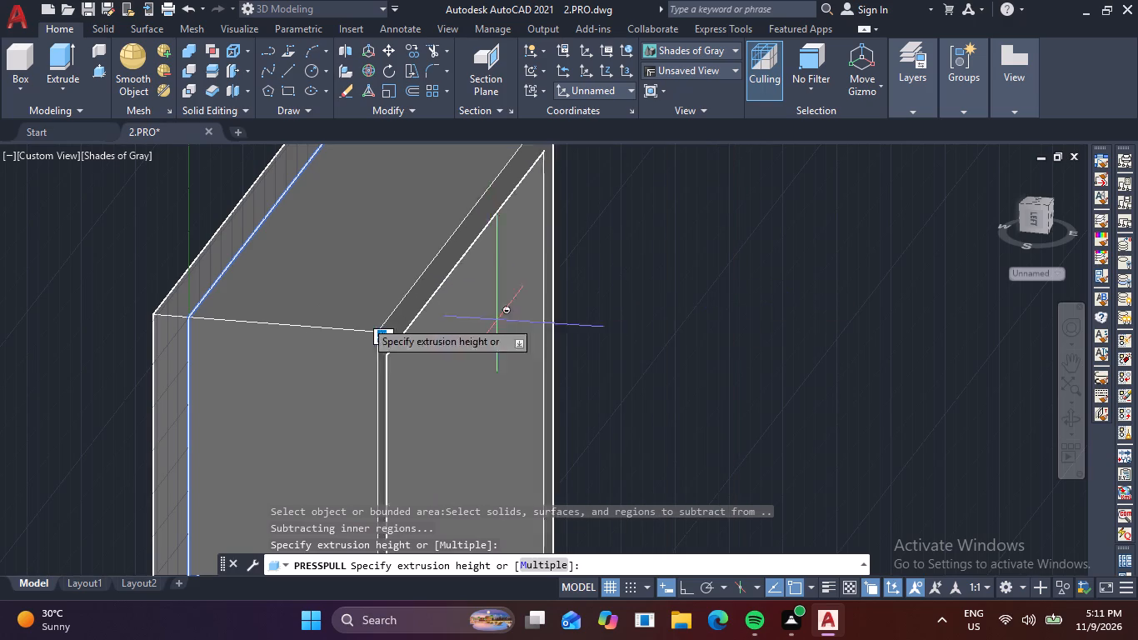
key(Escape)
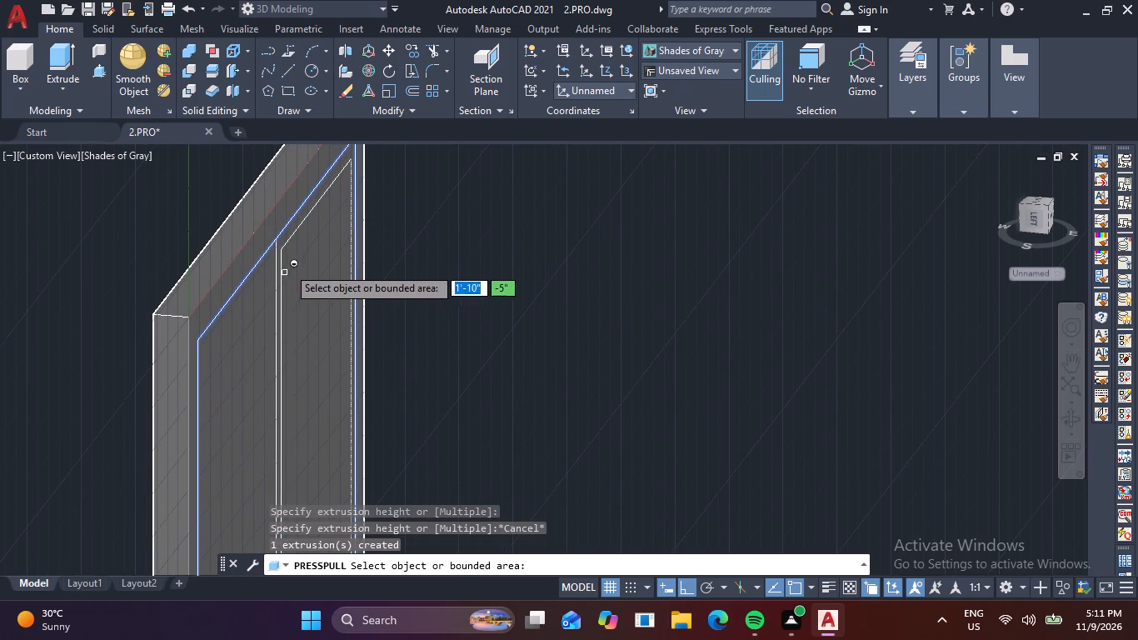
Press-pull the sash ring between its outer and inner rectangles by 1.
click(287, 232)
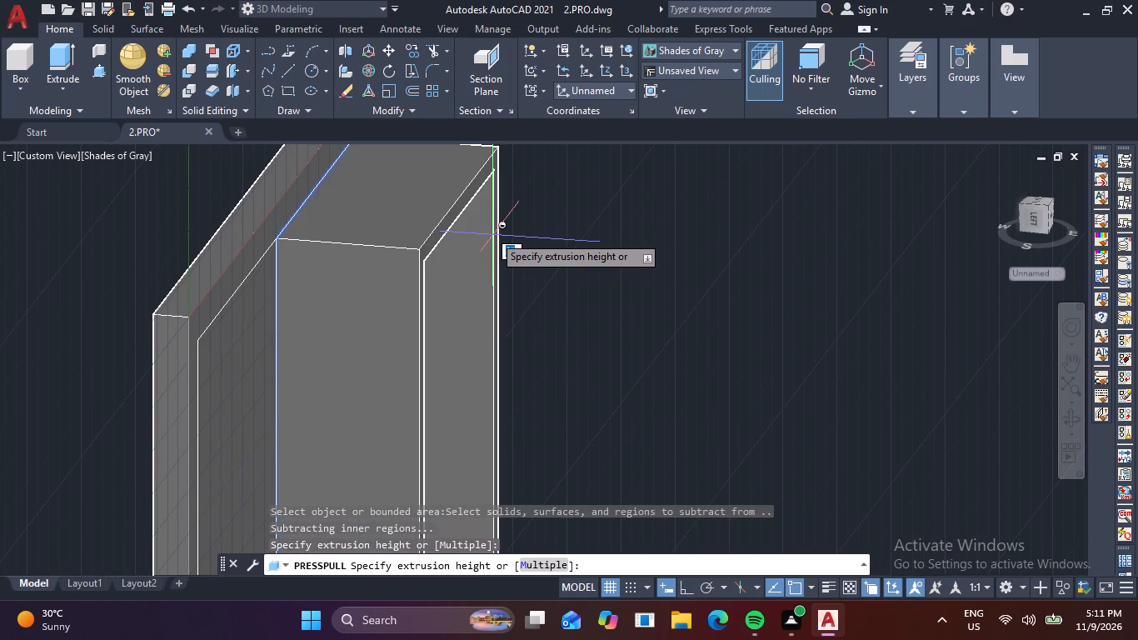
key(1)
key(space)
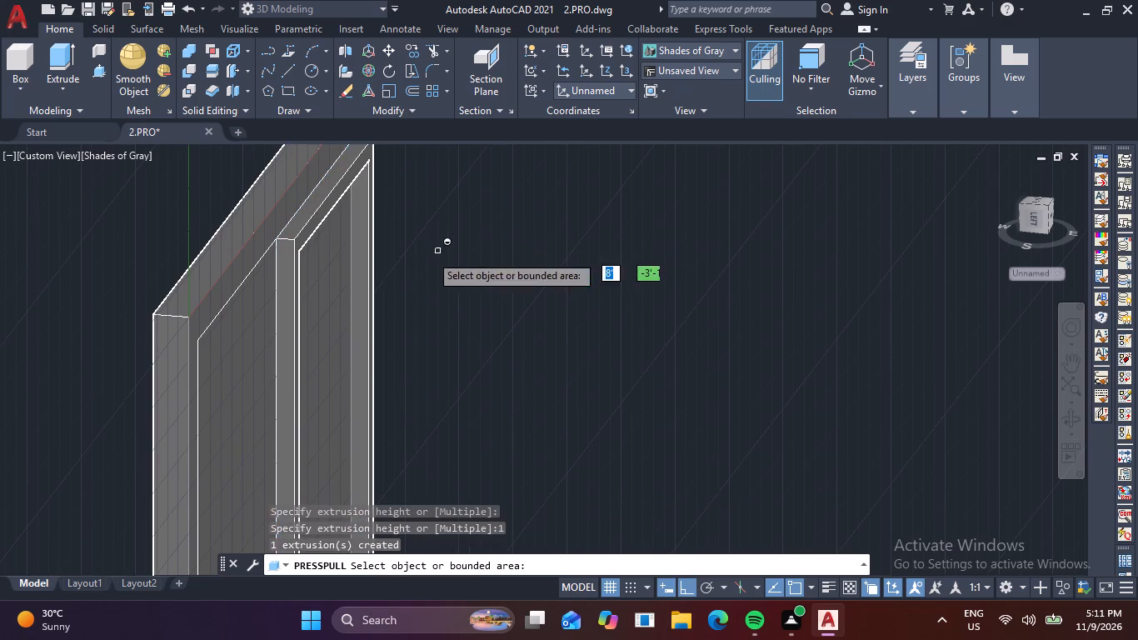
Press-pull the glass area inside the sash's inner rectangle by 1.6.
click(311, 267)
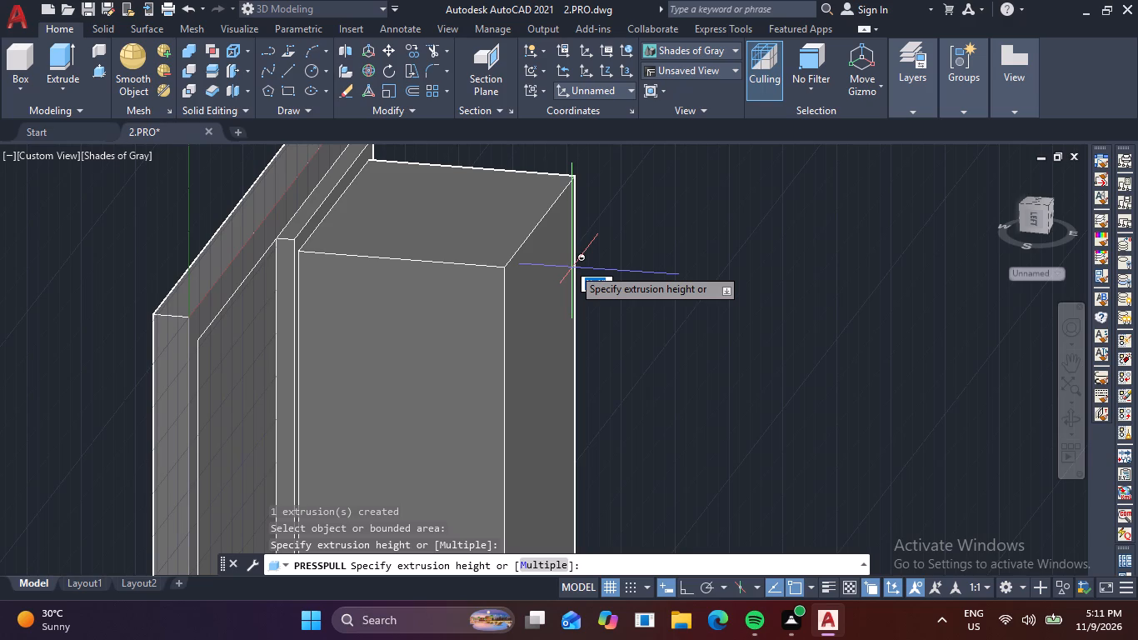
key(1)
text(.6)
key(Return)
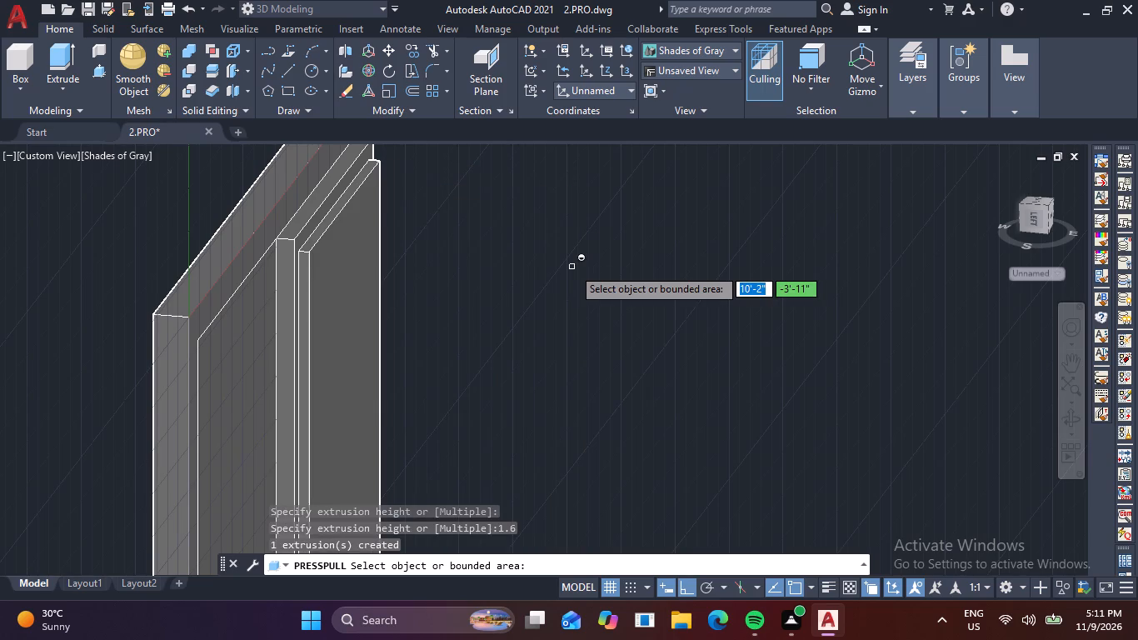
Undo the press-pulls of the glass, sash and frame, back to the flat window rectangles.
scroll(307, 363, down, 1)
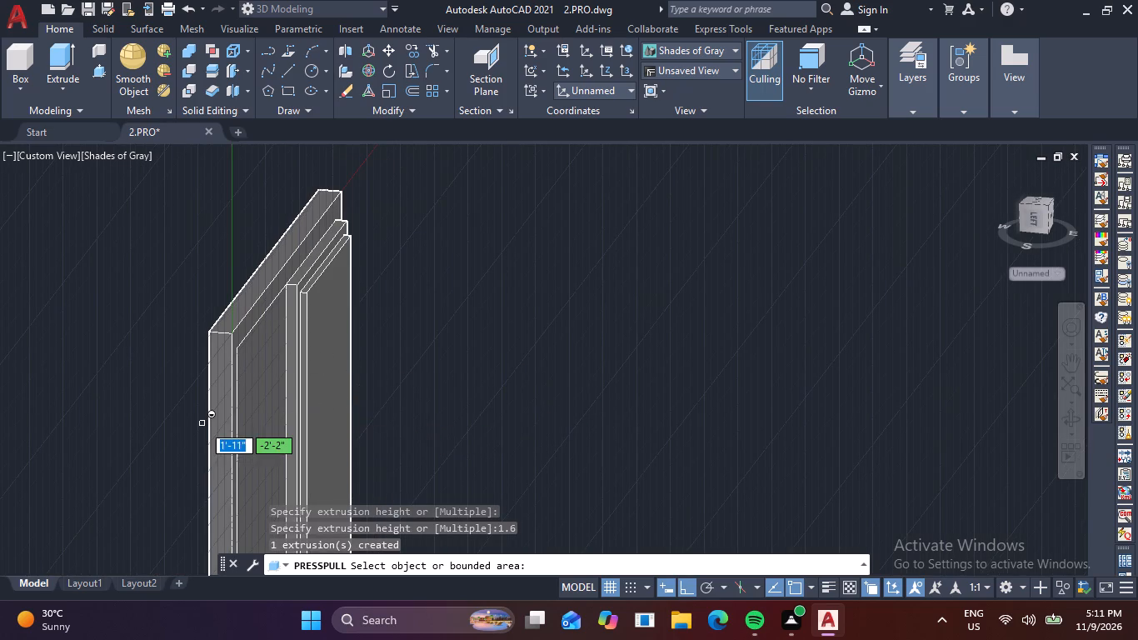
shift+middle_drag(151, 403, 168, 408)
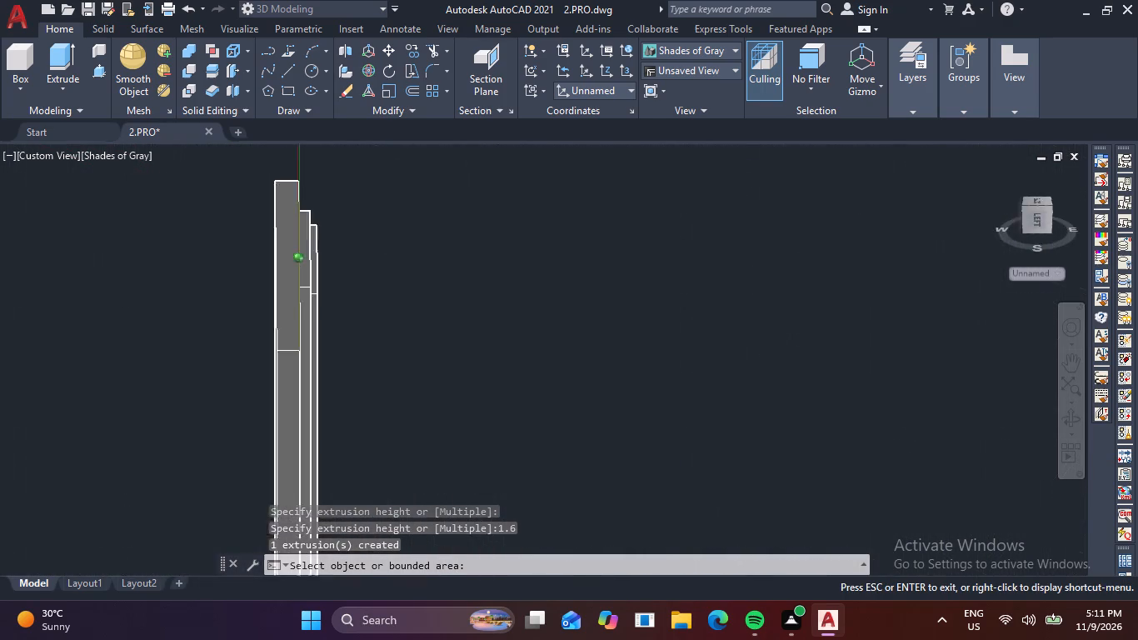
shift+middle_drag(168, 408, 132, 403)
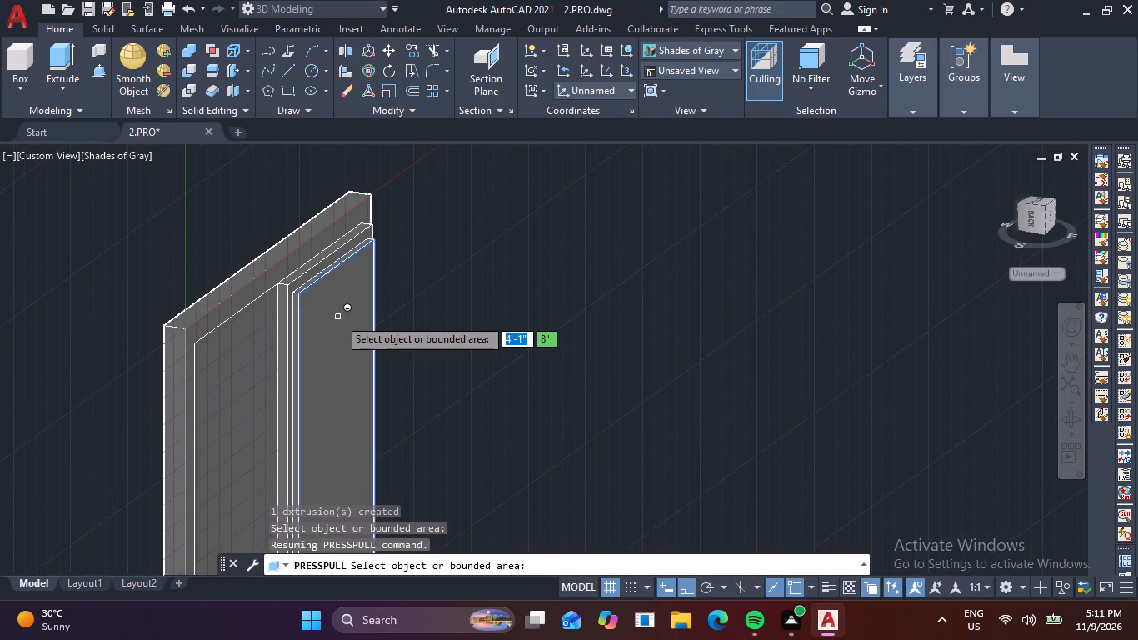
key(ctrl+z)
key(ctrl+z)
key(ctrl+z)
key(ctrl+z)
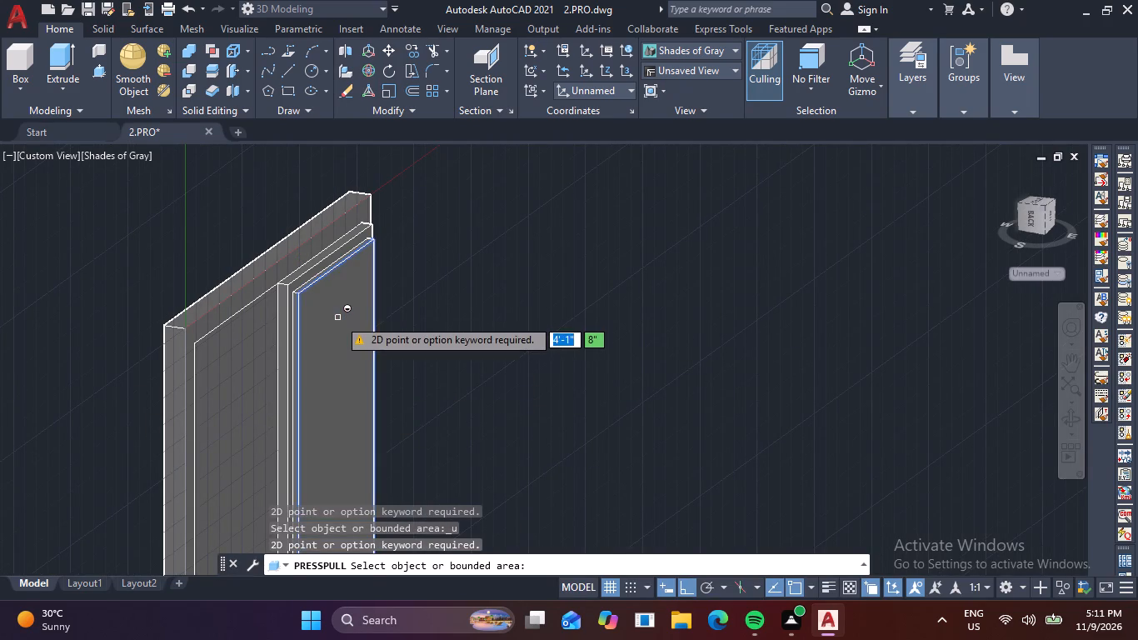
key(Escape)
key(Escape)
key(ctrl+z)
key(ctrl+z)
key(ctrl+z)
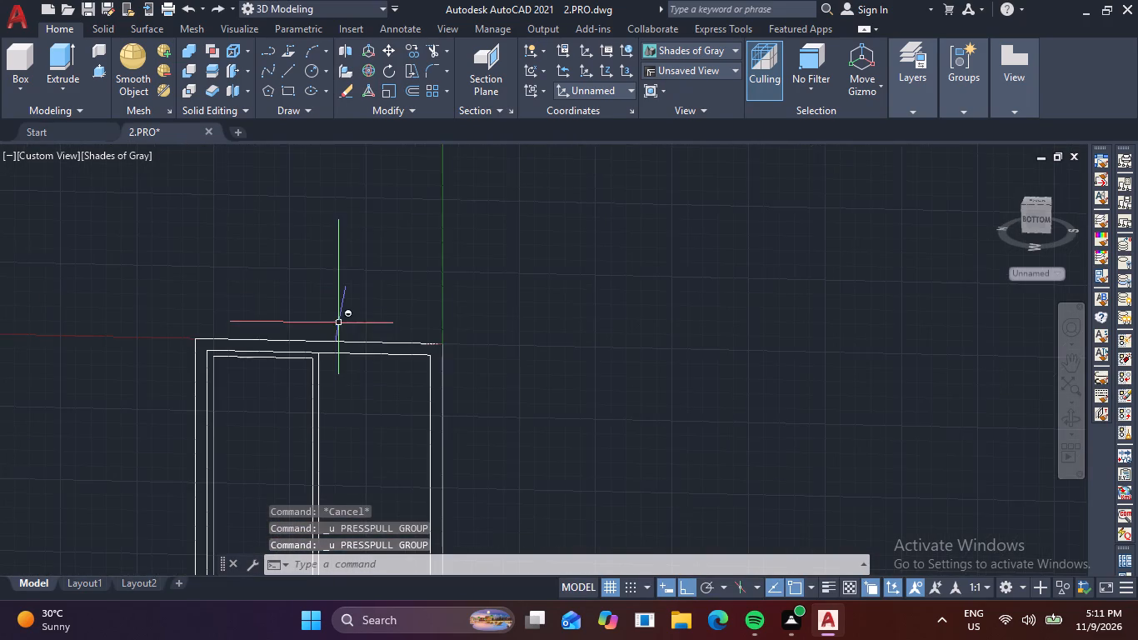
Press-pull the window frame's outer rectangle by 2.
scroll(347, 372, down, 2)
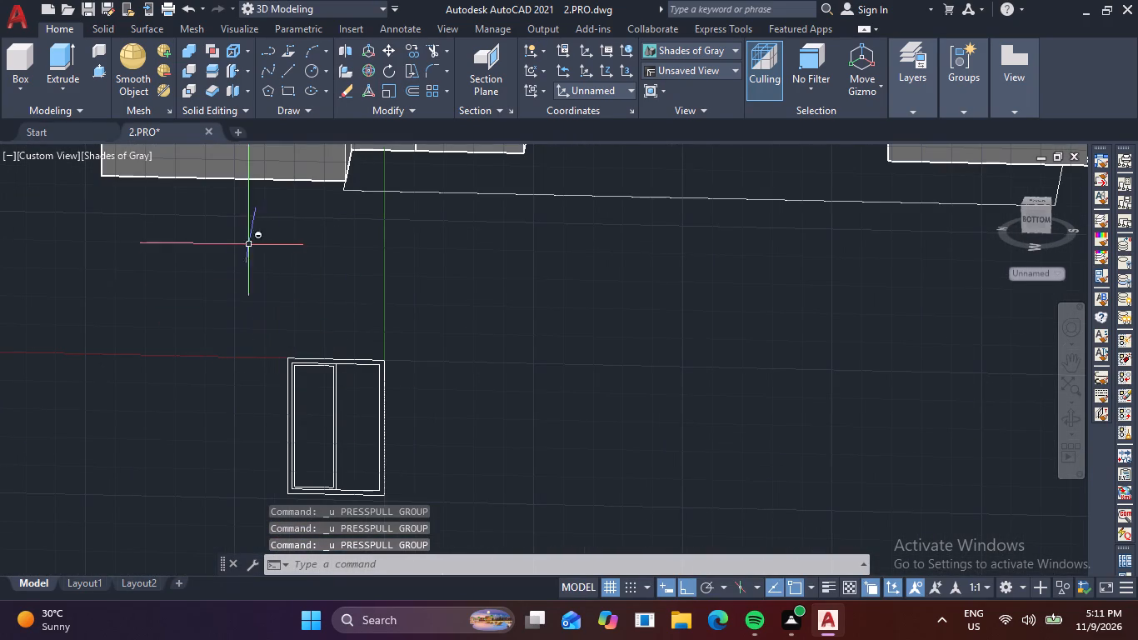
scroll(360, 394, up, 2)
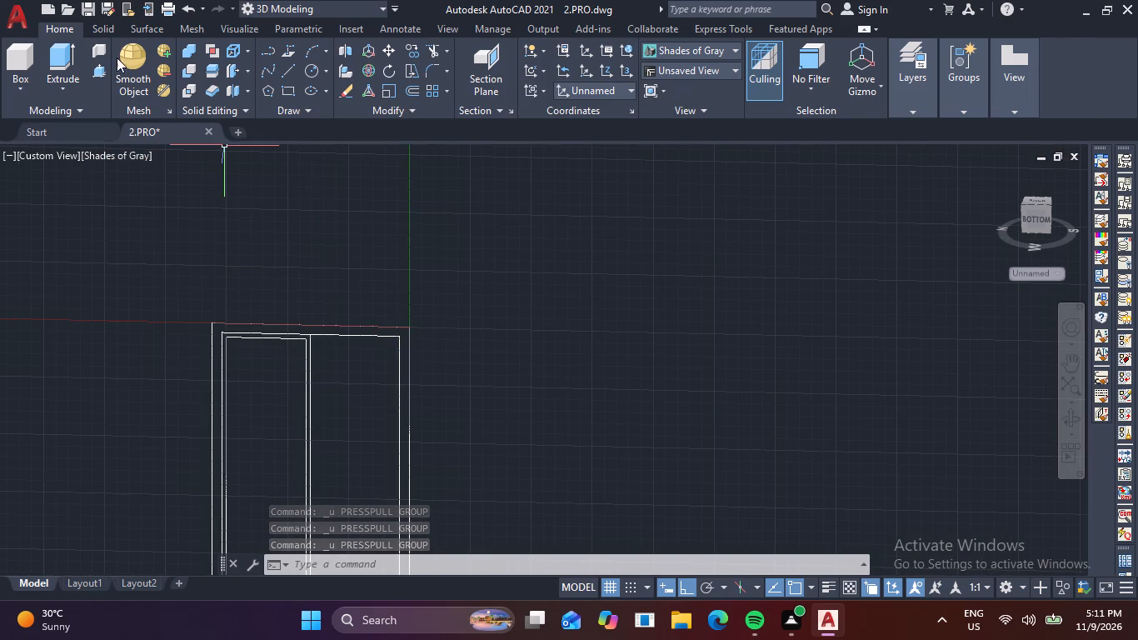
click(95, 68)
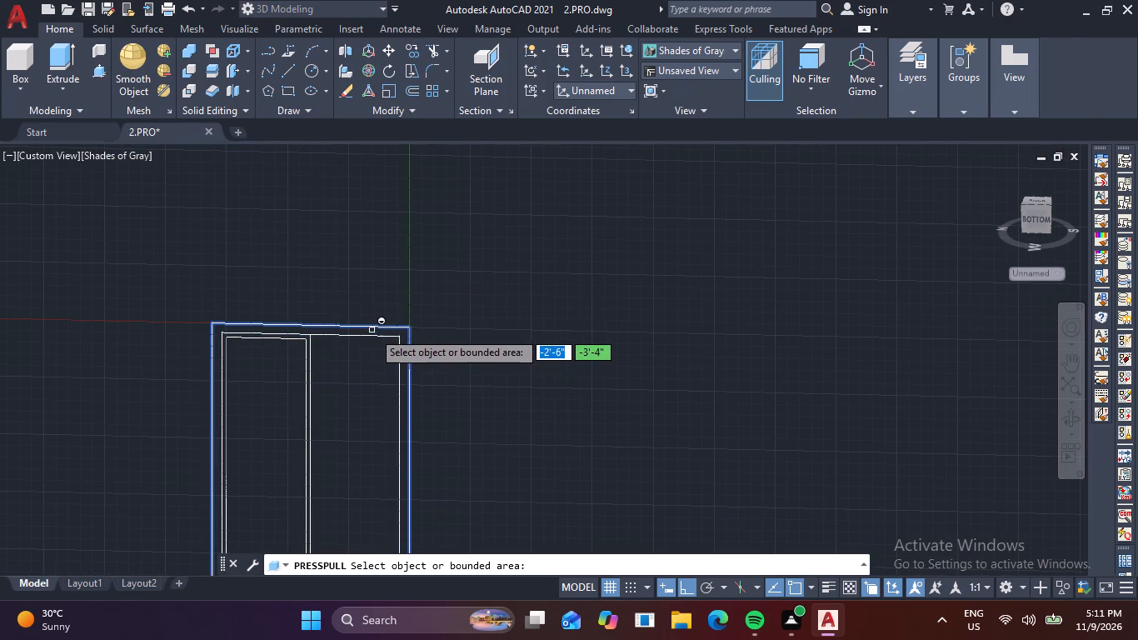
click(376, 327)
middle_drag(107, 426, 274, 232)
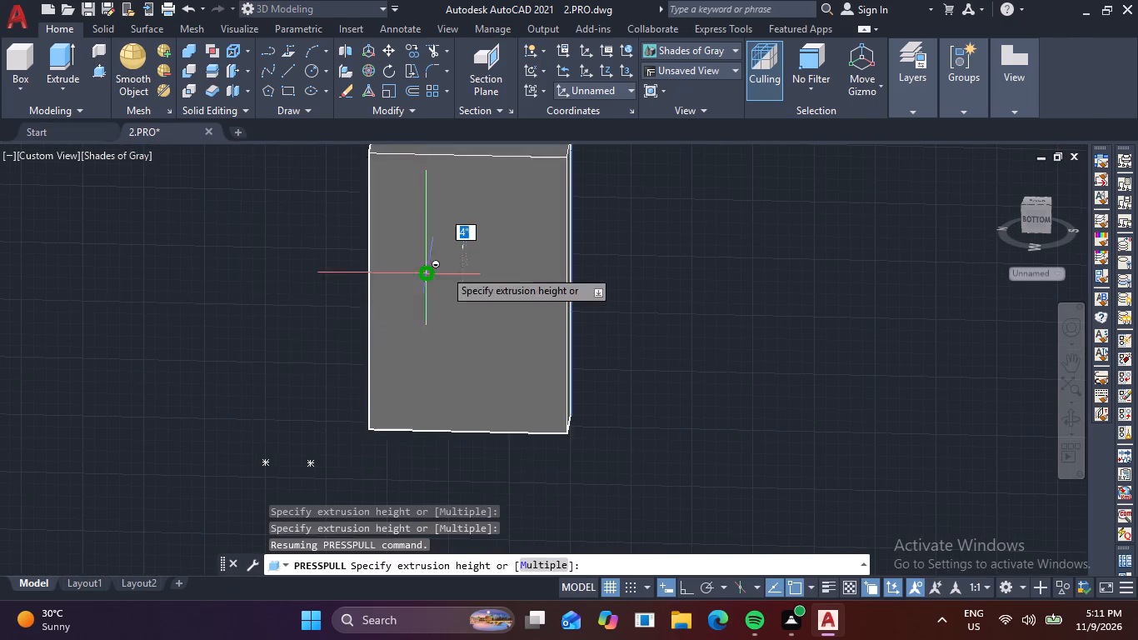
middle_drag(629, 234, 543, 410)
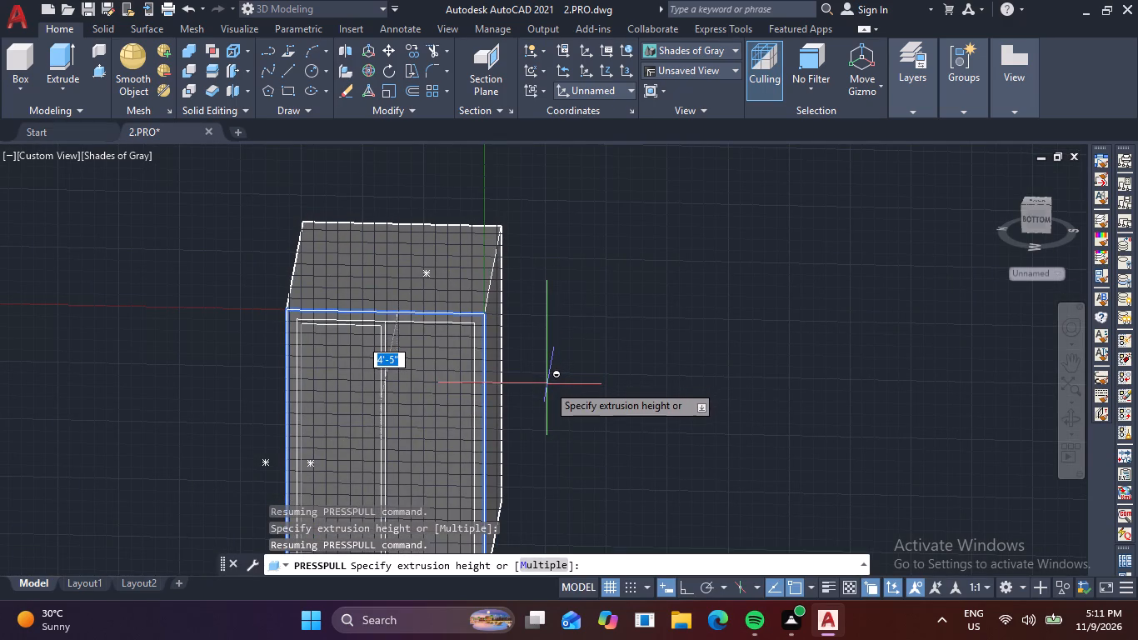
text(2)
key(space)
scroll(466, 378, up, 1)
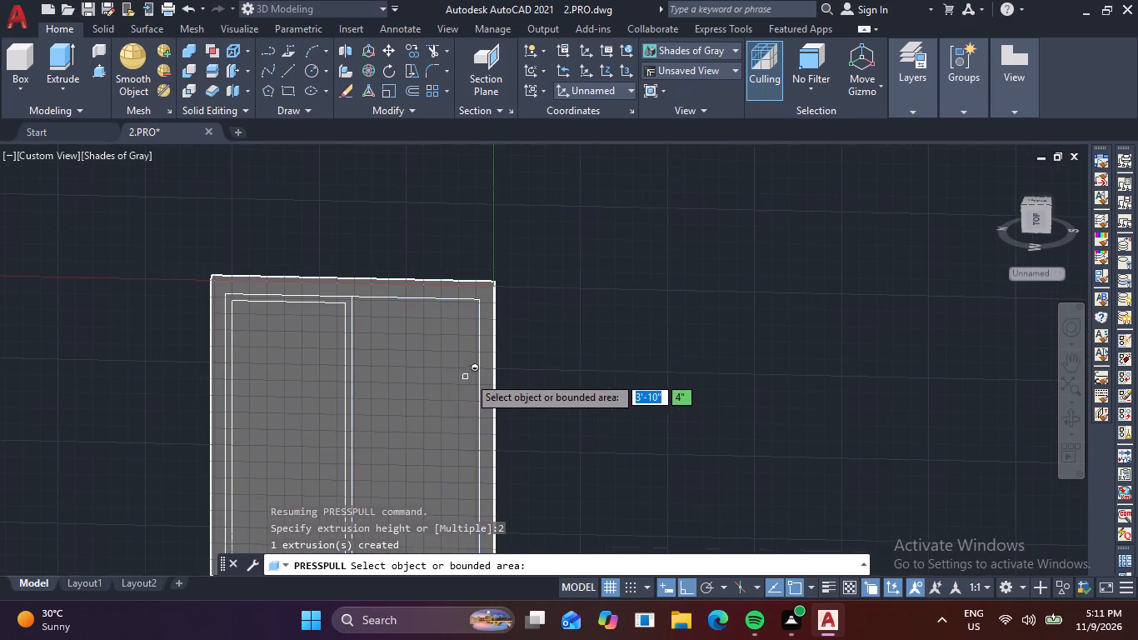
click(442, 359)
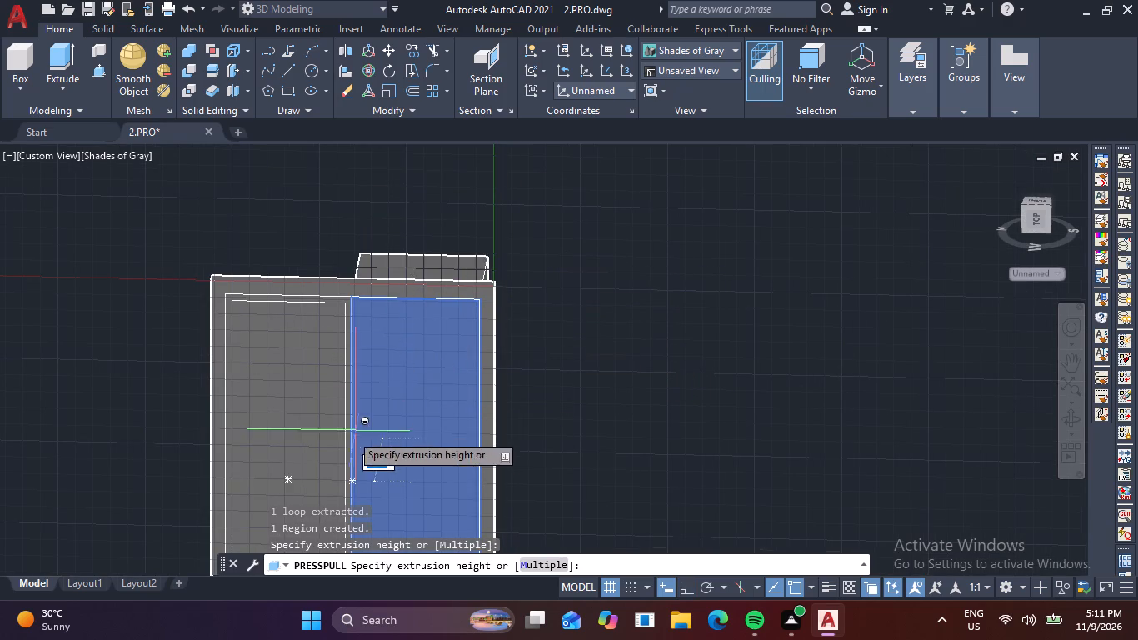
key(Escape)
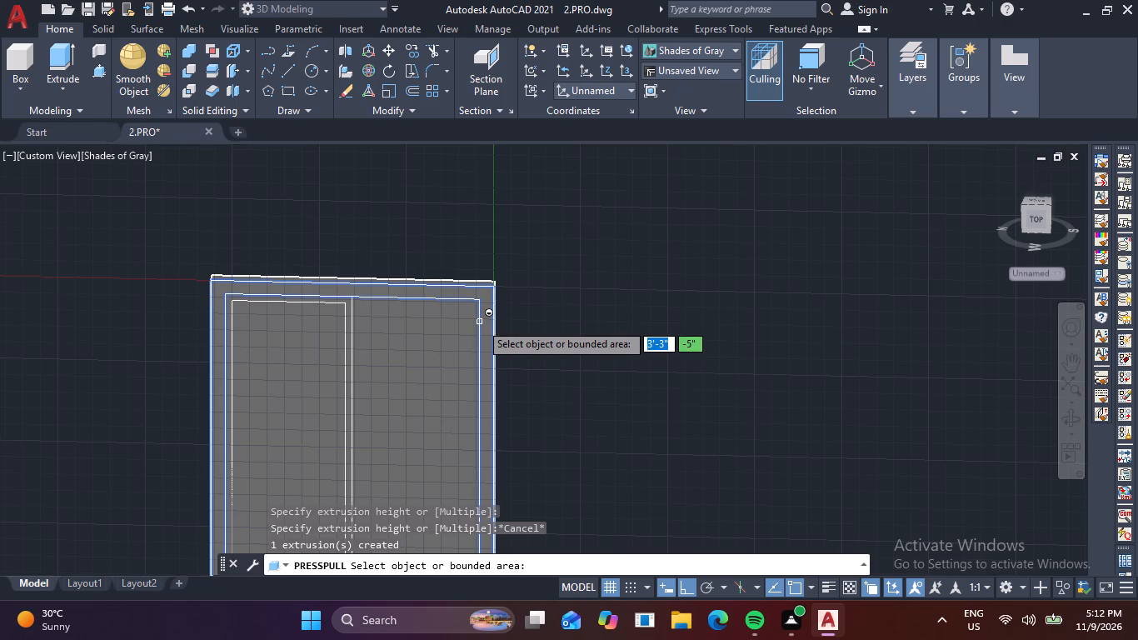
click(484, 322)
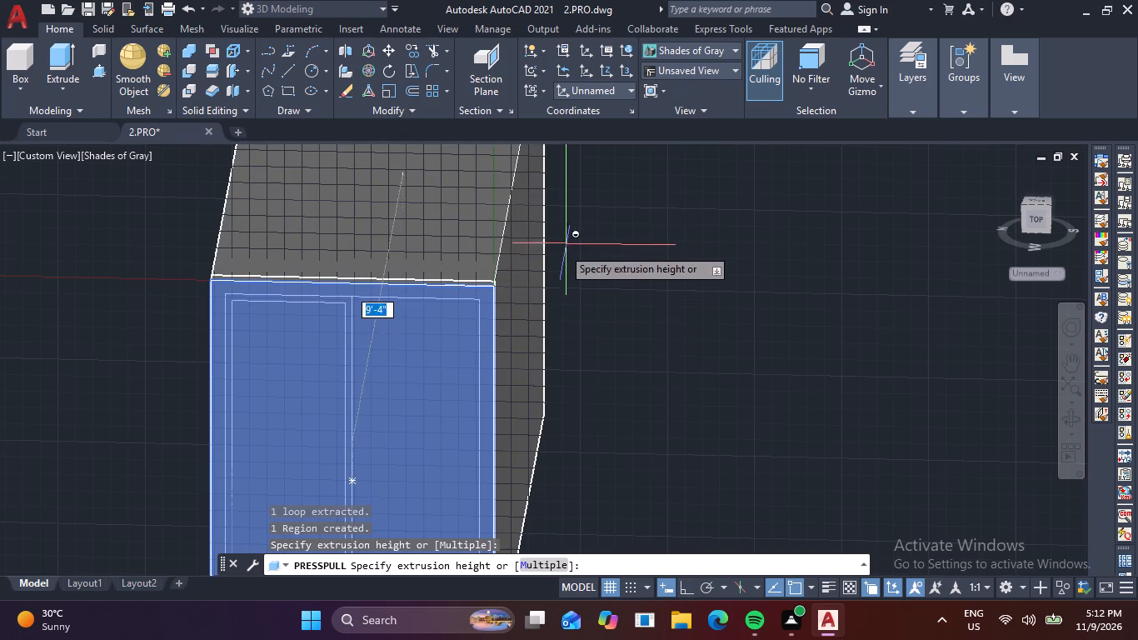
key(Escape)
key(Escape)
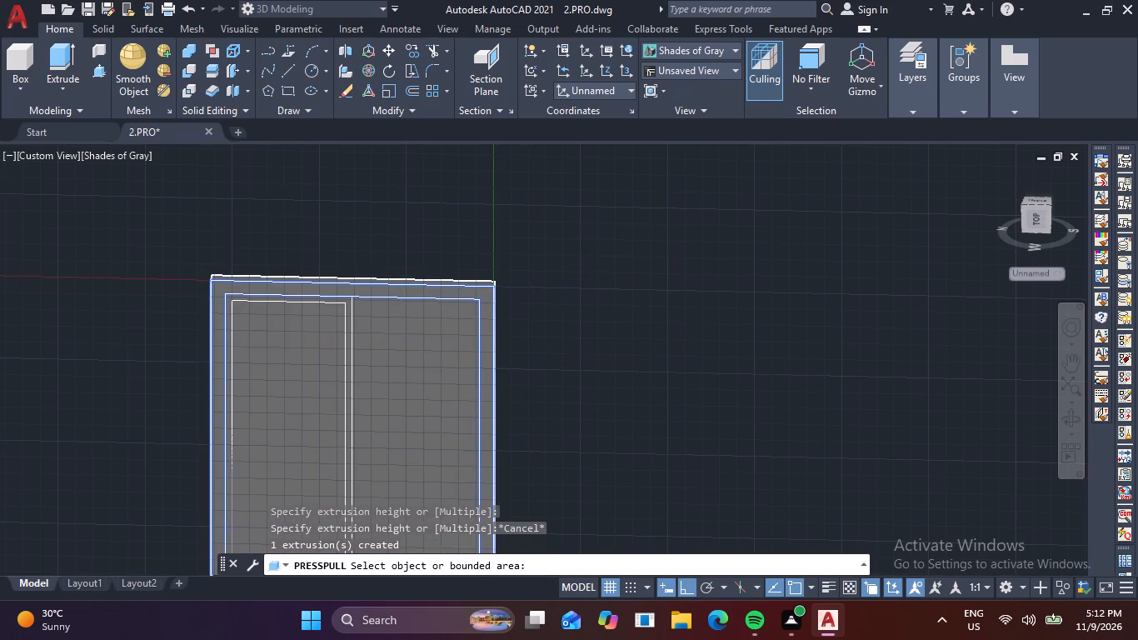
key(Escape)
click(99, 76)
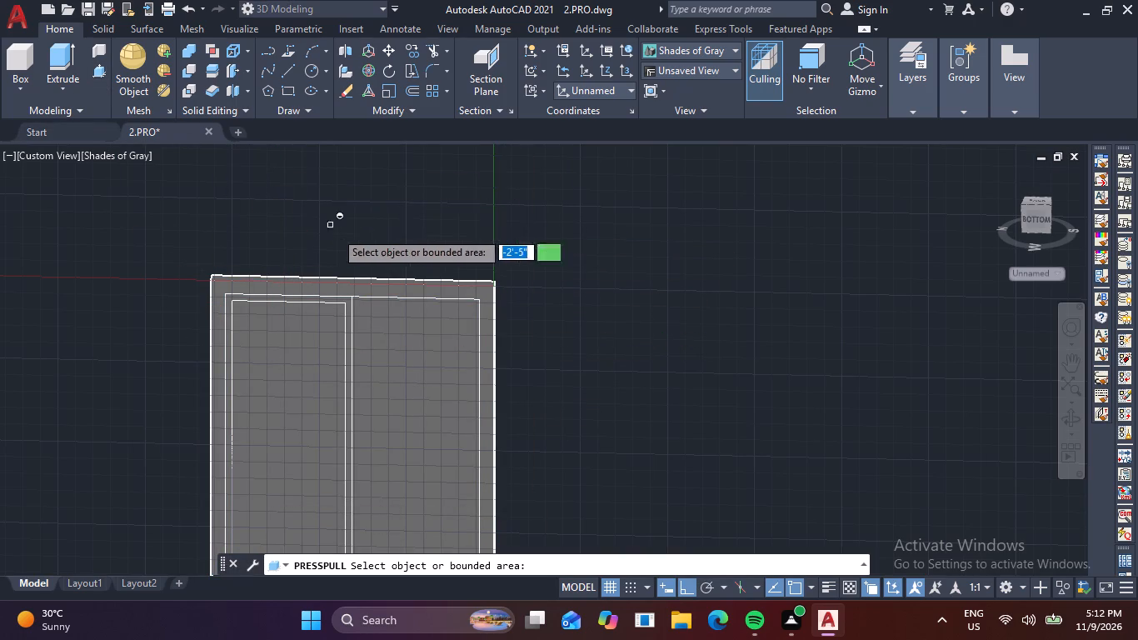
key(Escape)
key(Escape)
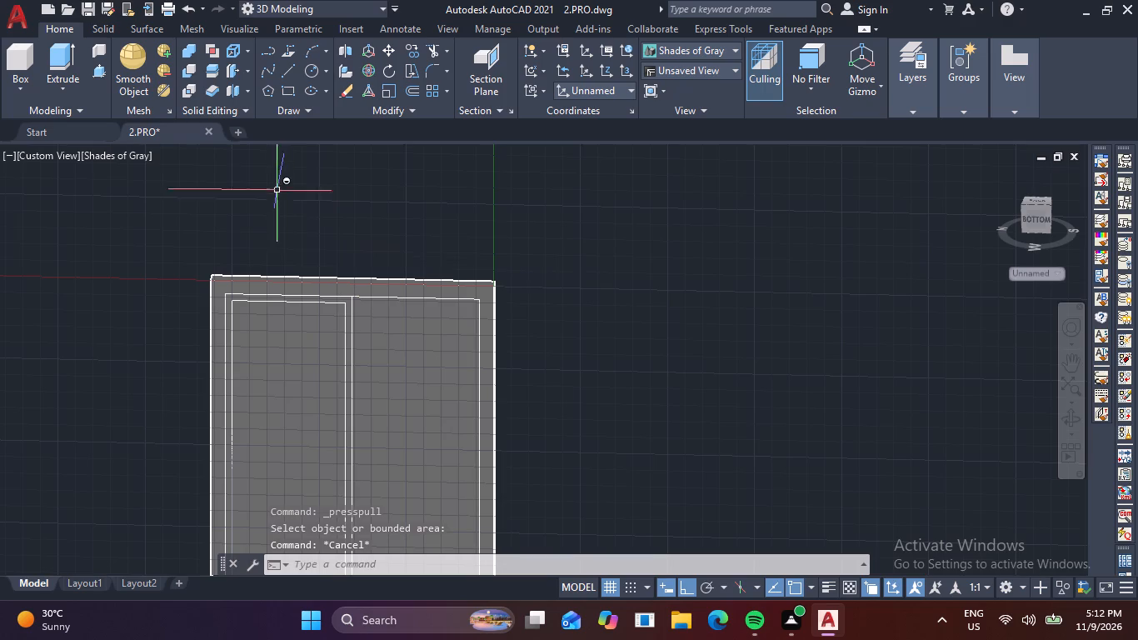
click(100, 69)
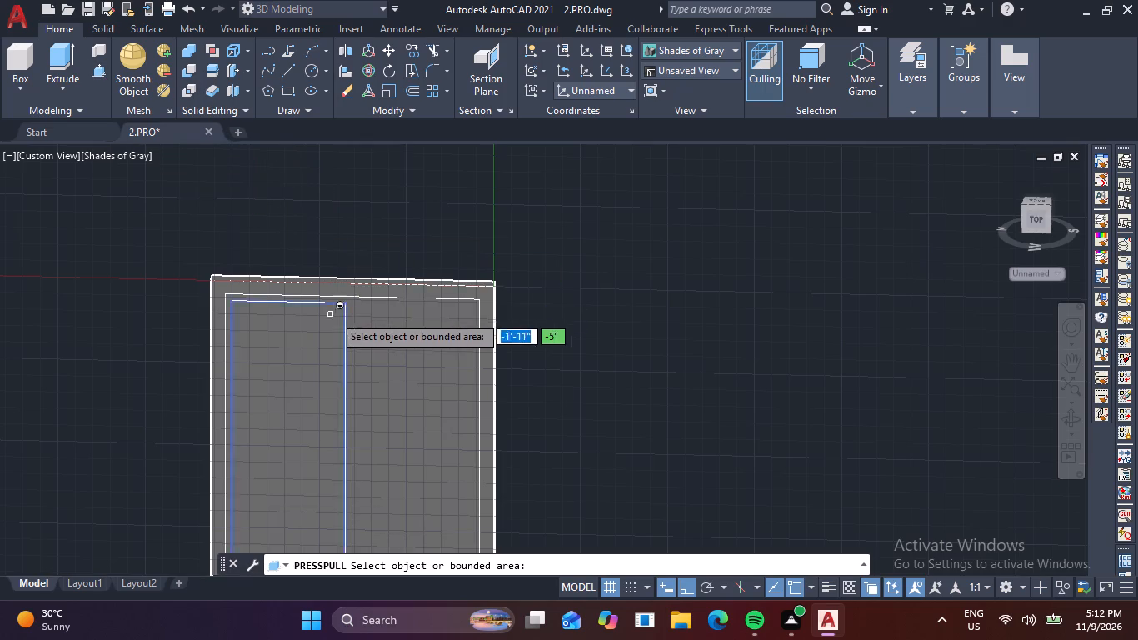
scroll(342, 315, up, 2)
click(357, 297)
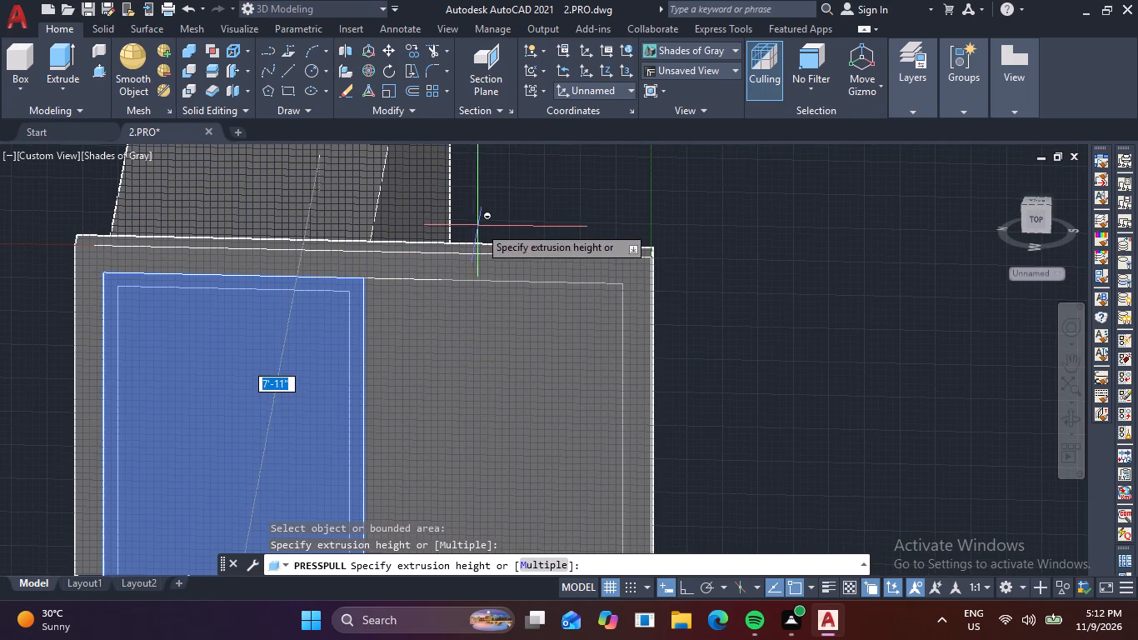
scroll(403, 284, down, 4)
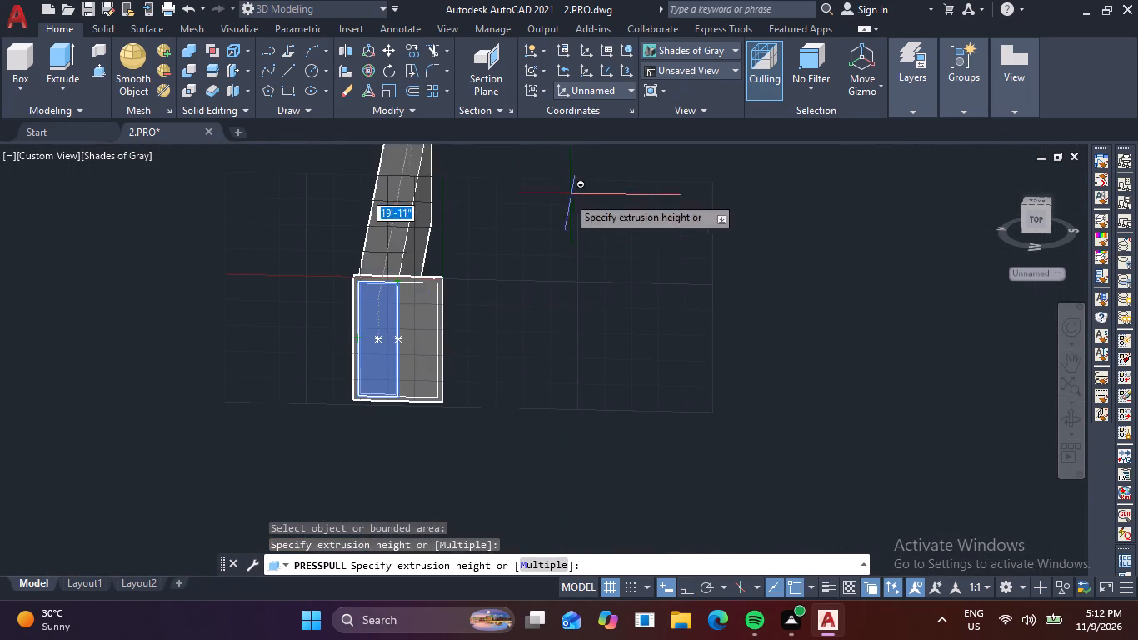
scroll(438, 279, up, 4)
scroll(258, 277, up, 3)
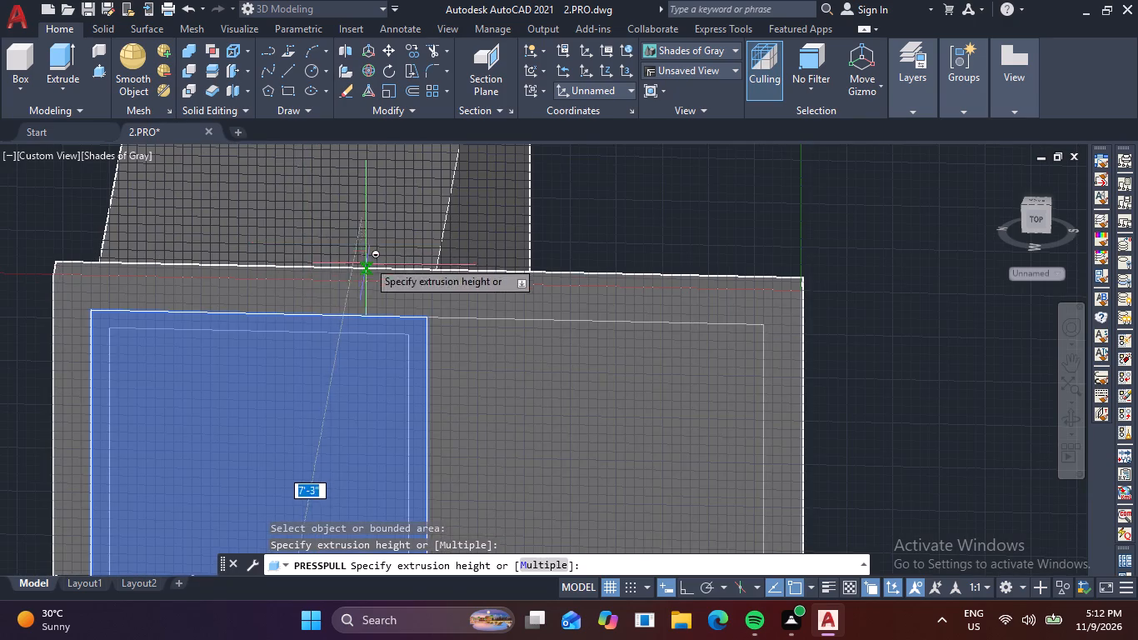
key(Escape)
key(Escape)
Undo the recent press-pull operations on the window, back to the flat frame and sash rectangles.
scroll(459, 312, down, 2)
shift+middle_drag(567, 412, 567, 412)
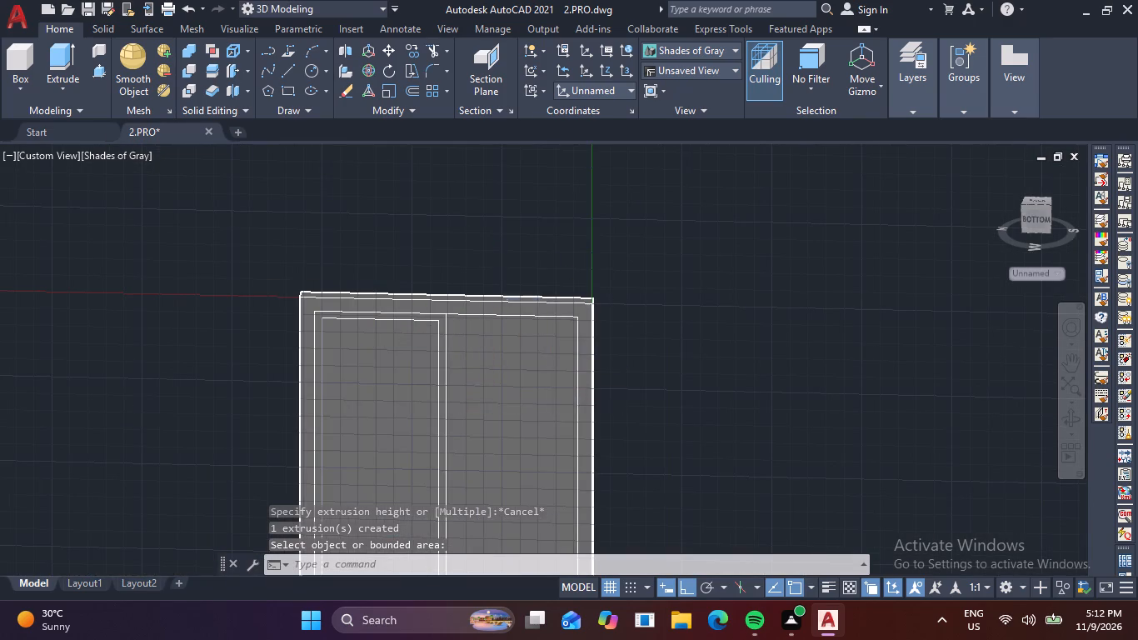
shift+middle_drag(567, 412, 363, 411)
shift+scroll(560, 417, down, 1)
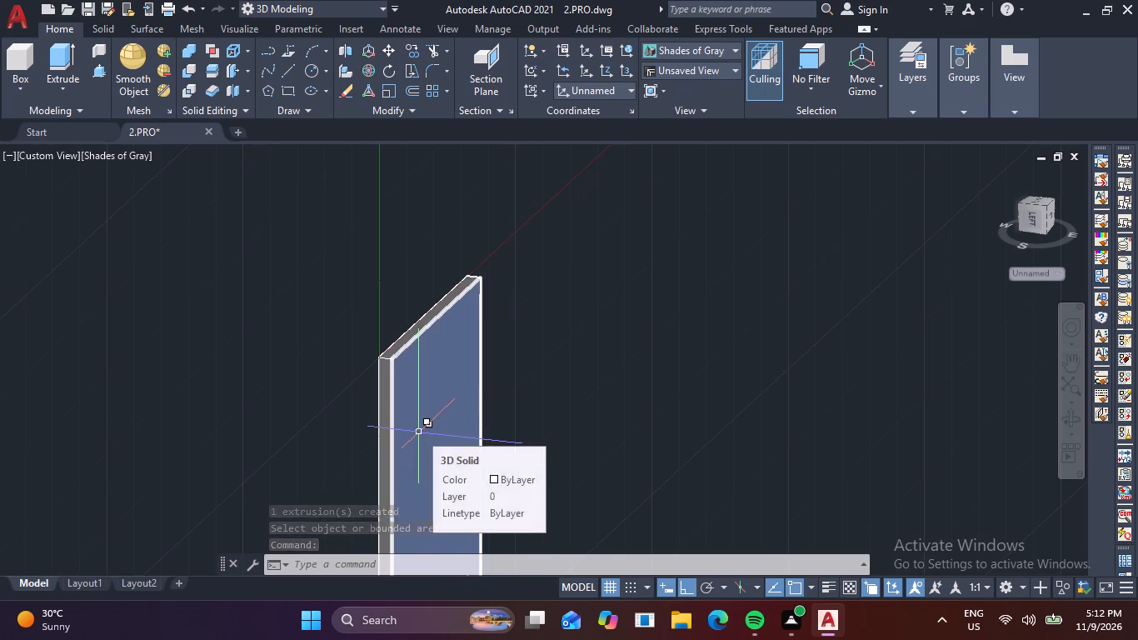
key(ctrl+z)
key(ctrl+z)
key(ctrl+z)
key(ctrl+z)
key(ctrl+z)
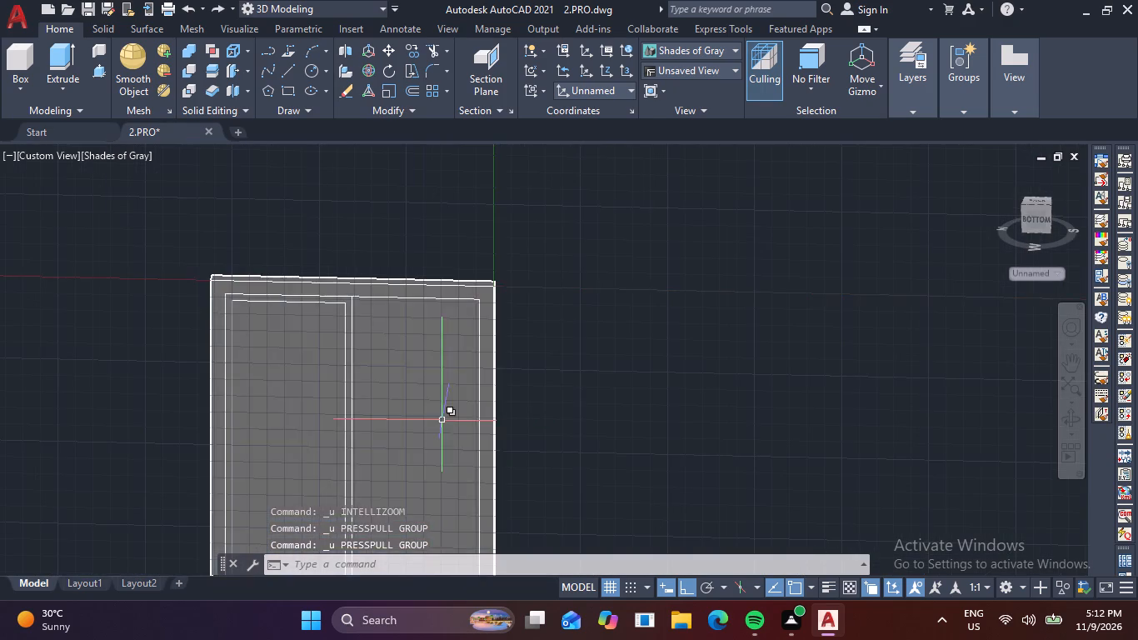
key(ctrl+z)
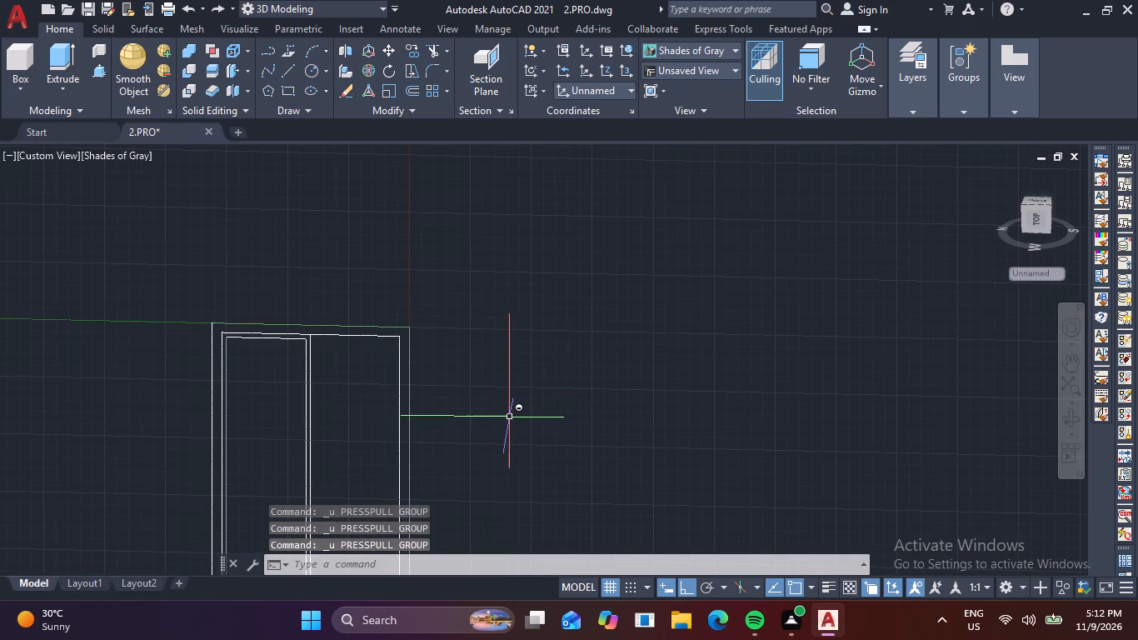
Press-pull the sash ring between its outer and inner rectangles by 1, leaving the glass area open.
shift+middle_drag(513, 417, 316, 394)
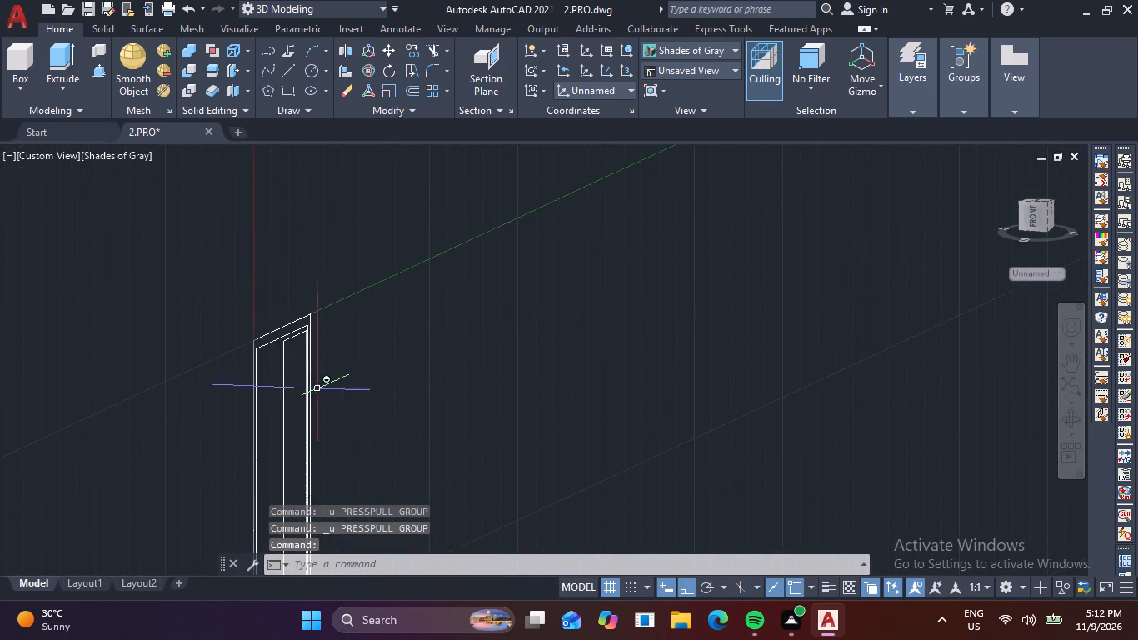
scroll(295, 354, up, 2)
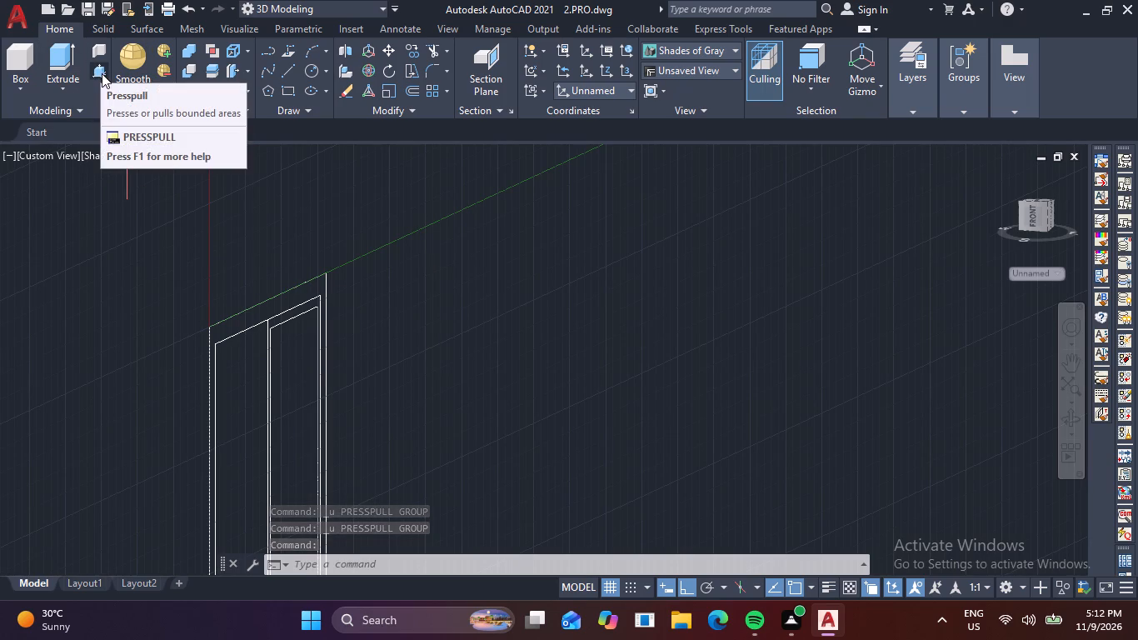
click(102, 73)
scroll(292, 322, up, 3)
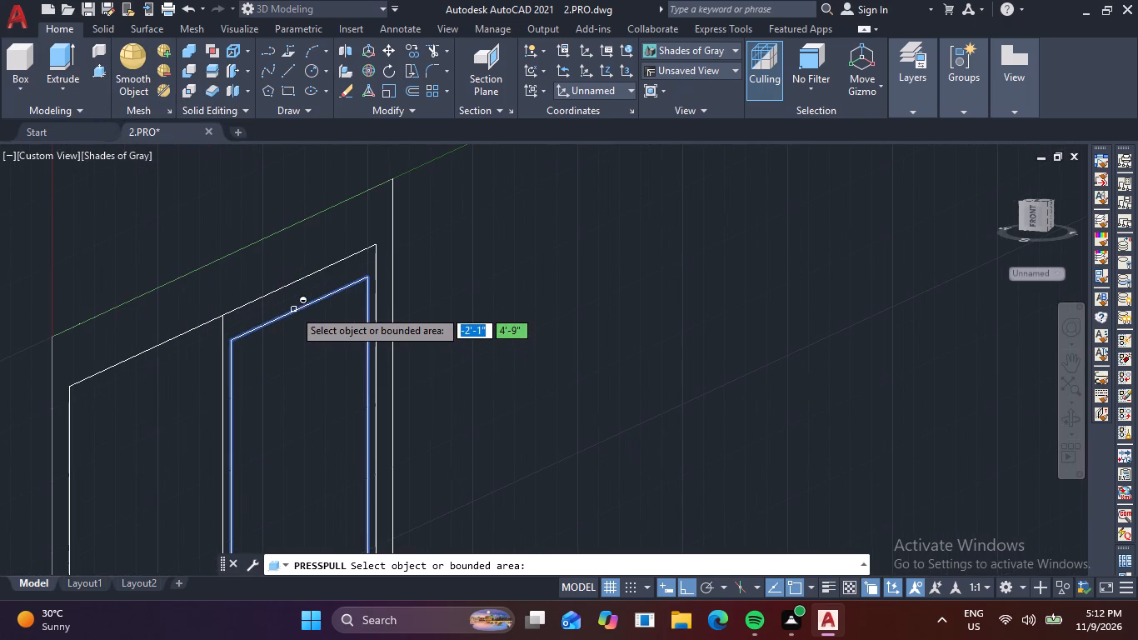
click(292, 299)
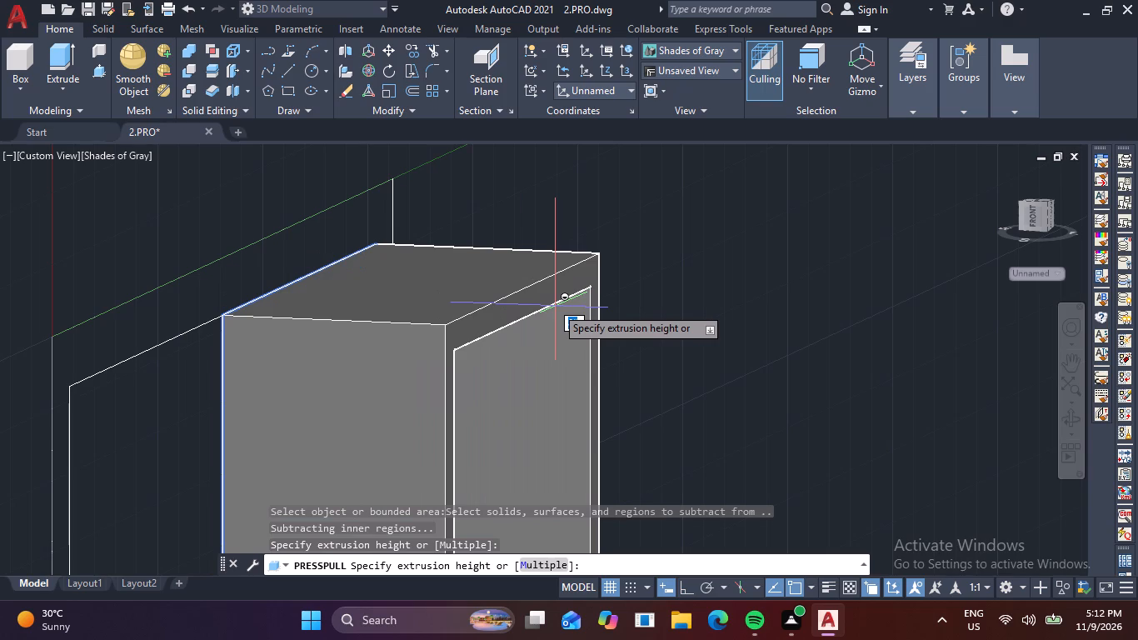
text(1)
key(space)
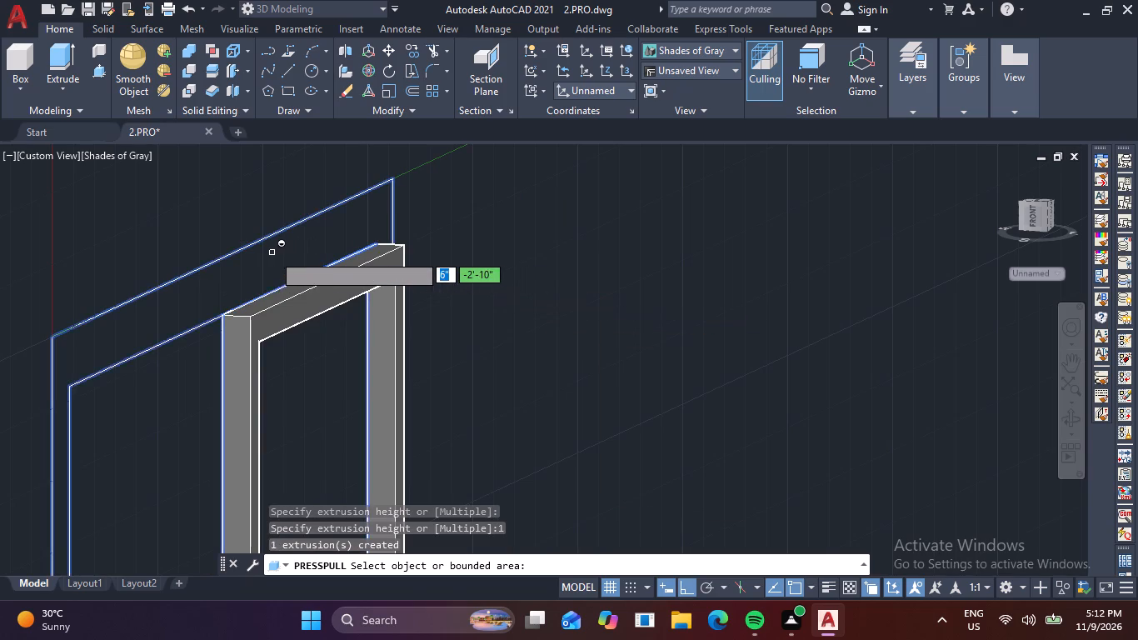
Press-pull the outer frame ring between its outer and inner rectangles by 2.
click(261, 259)
text(2)
key(space)
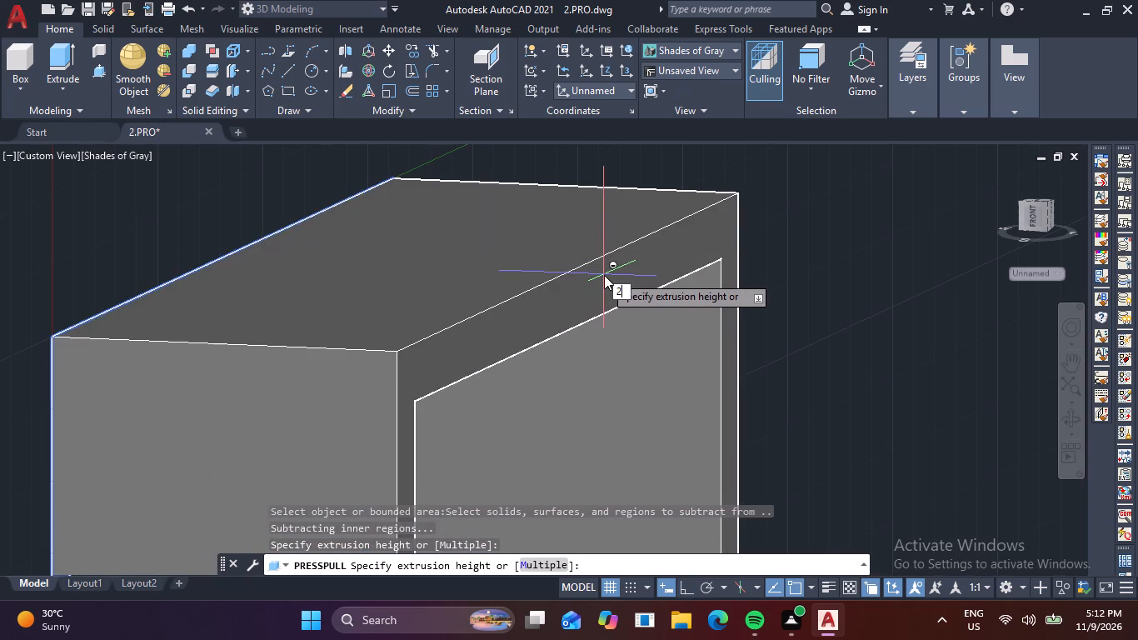
Press-pull the glass area inside the sash ring by .6.
scroll(379, 381, down, 1)
middle_drag(377, 381, 394, 275)
click(353, 328)
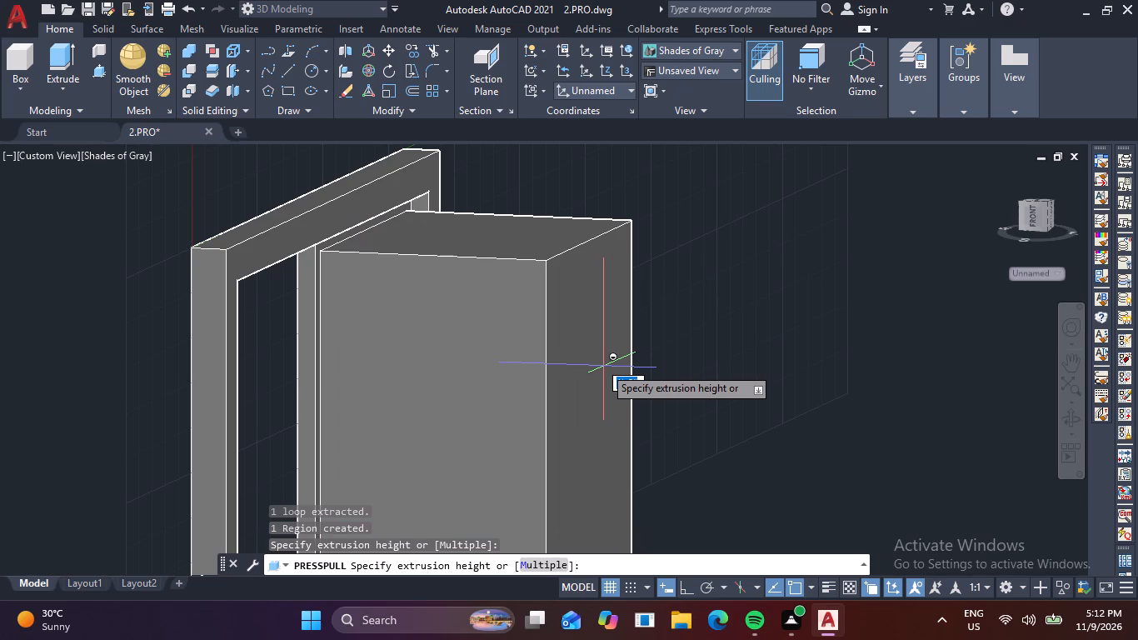
key(period)
key(6)
key(space)
key(Escape)
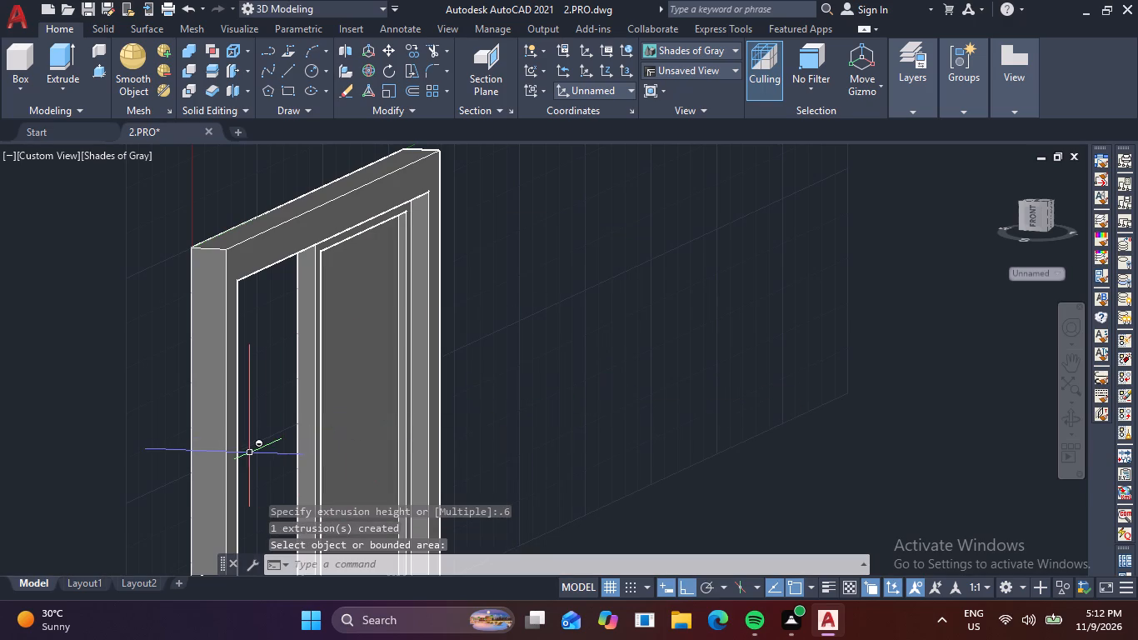
Move the glass panel outward toward the middle of the sash's thickness, using a corner of the sash opening as reference.
shift+middle_drag(250, 453, 382, 422)
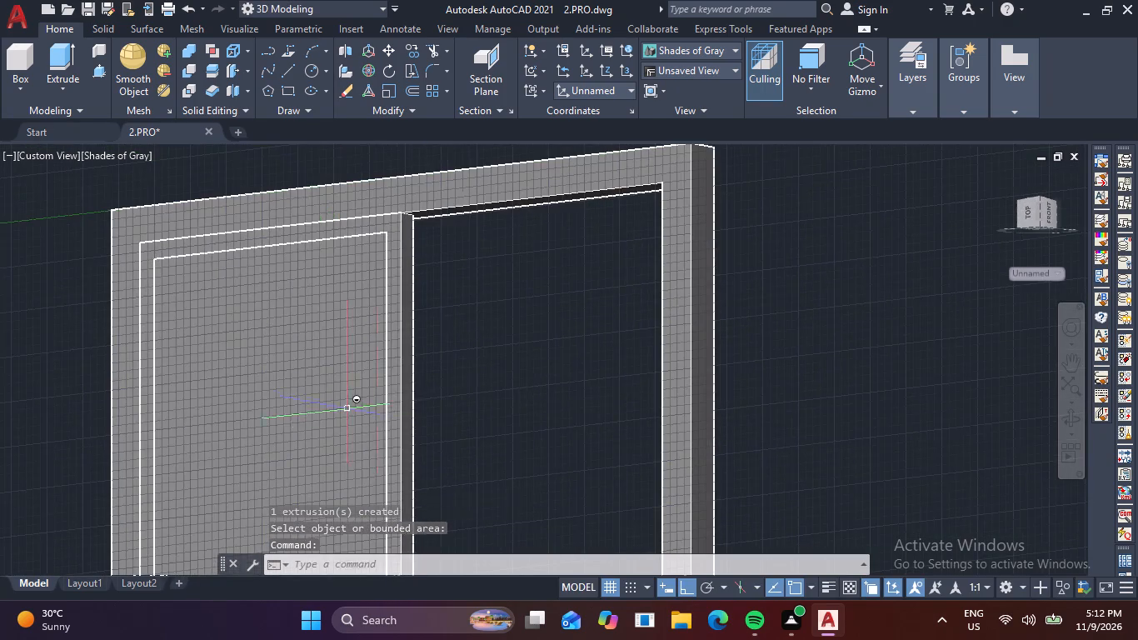
scroll(338, 402, down, 2)
middle_drag(310, 463, 409, 333)
scroll(387, 507, up, 1)
middle_drag(397, 488, 427, 313)
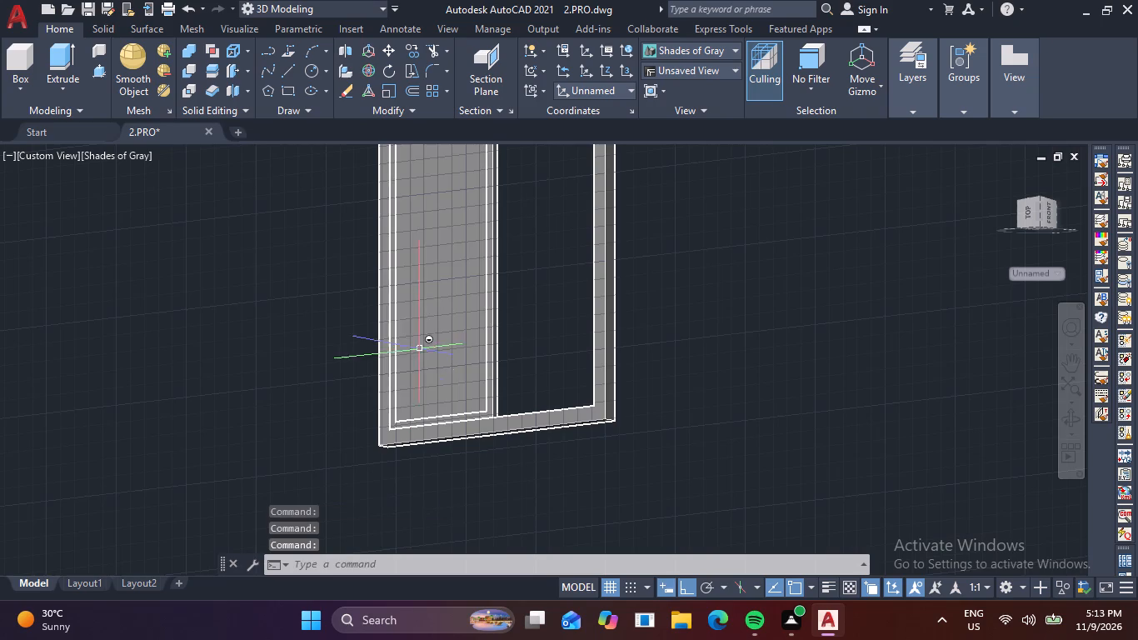
shift+middle_drag(438, 358, 438, 426)
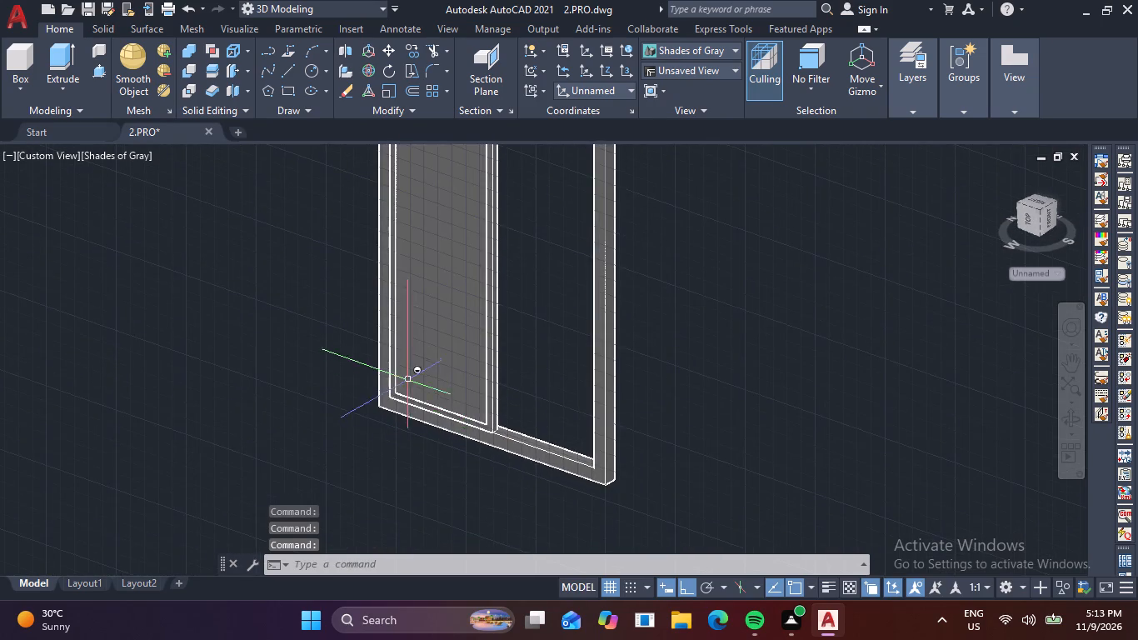
scroll(402, 373, up, 4)
shift+middle_drag(738, 492, 583, 498)
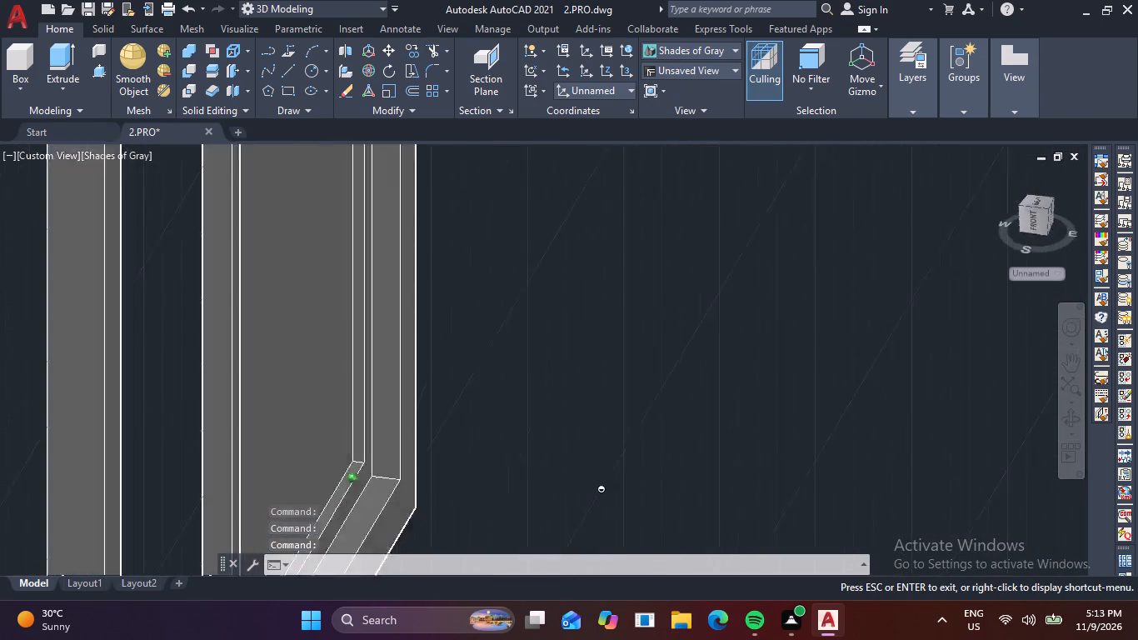
shift+middle_drag(583, 498, 457, 492)
scroll(279, 447, up, 2)
shift+middle_drag(282, 445, 315, 458)
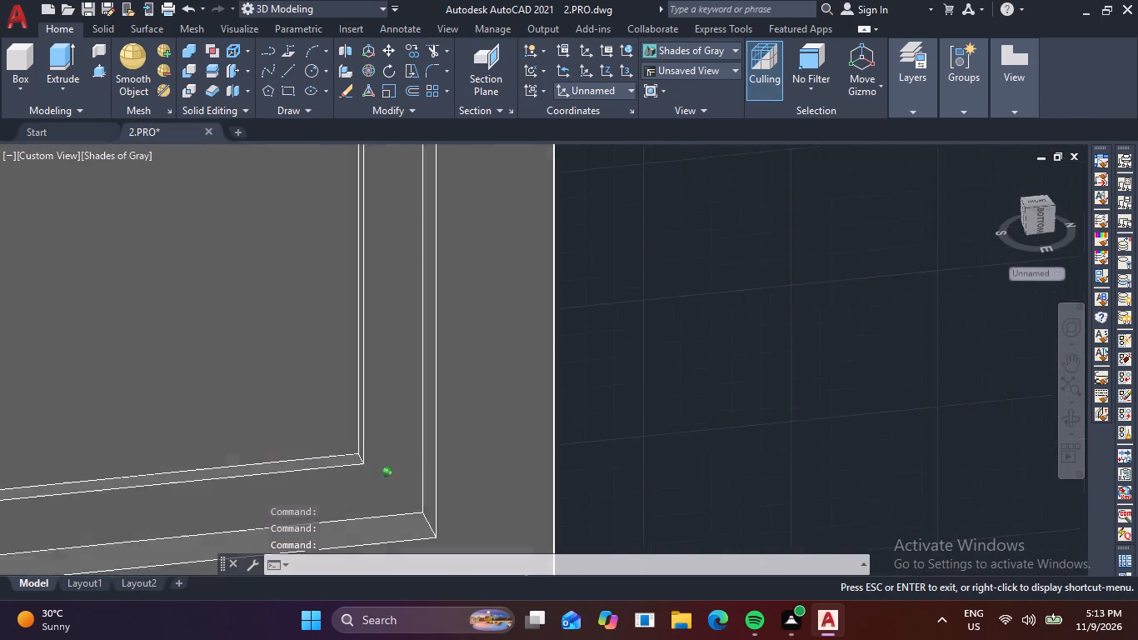
shift+middle_drag(315, 458, 353, 467)
click(286, 447)
key(m)
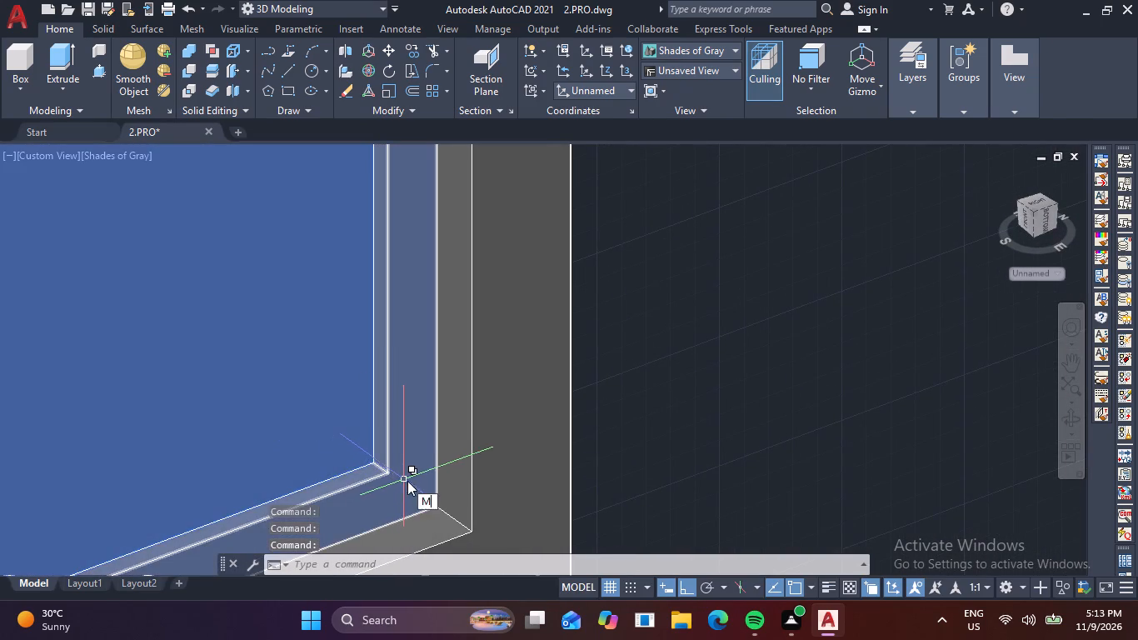
key(space)
scroll(414, 486, up, 3)
click(299, 418)
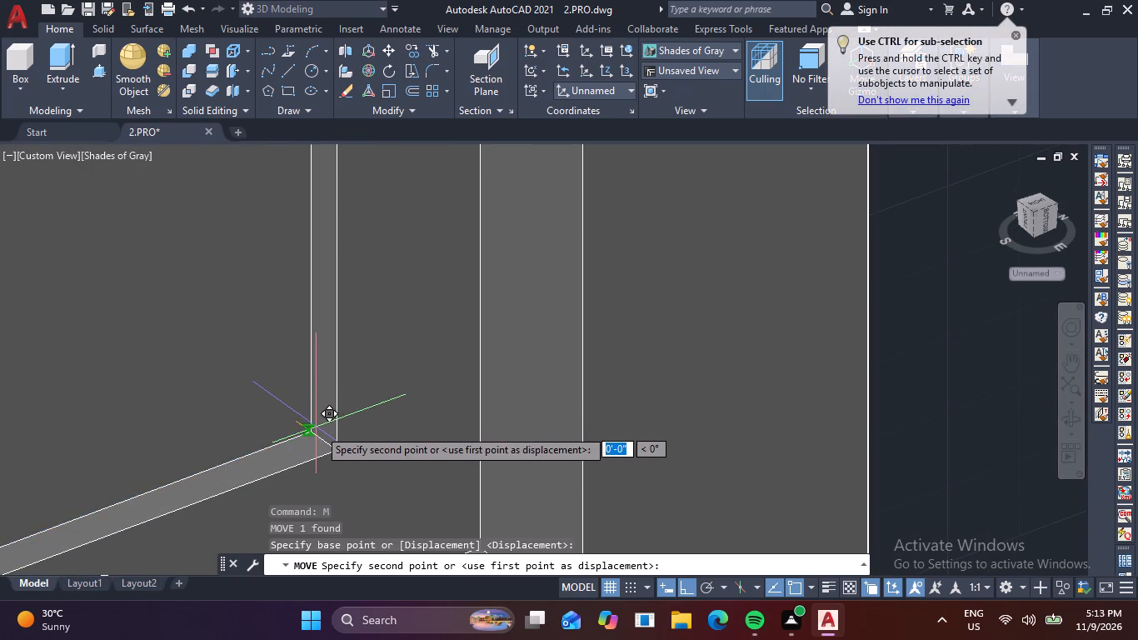
click(319, 430)
Move the sash and its glass together from the sash's lower corner toward the middle of the frame's depth.
click(245, 397)
click(402, 409)
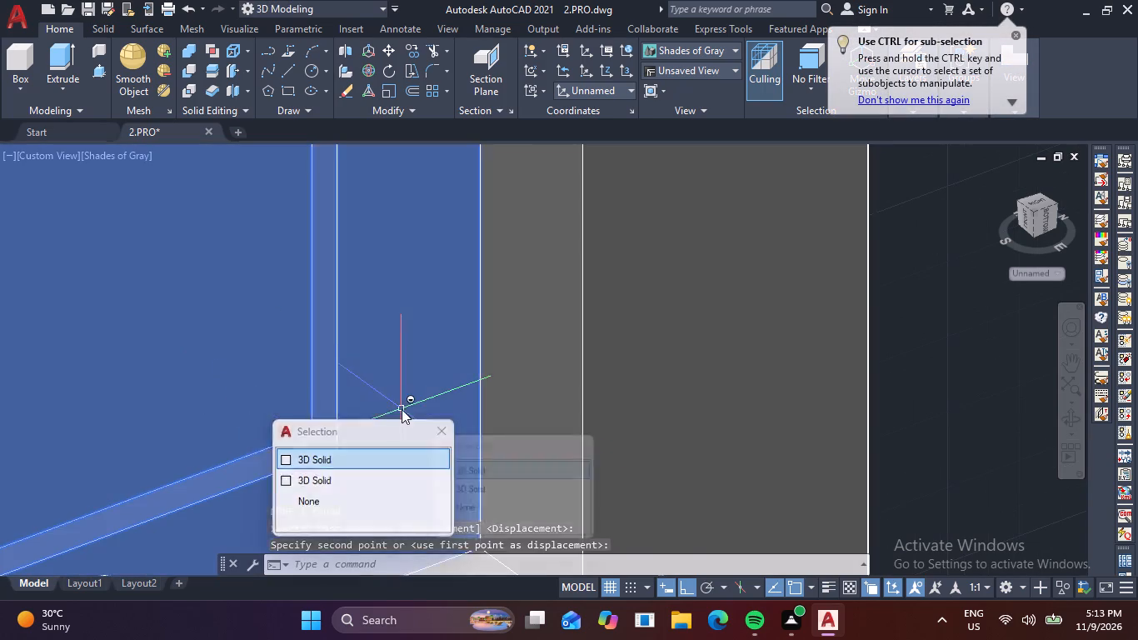
scroll(400, 407, down, 2)
middle_drag(402, 417, 322, 269)
key(m)
key(space)
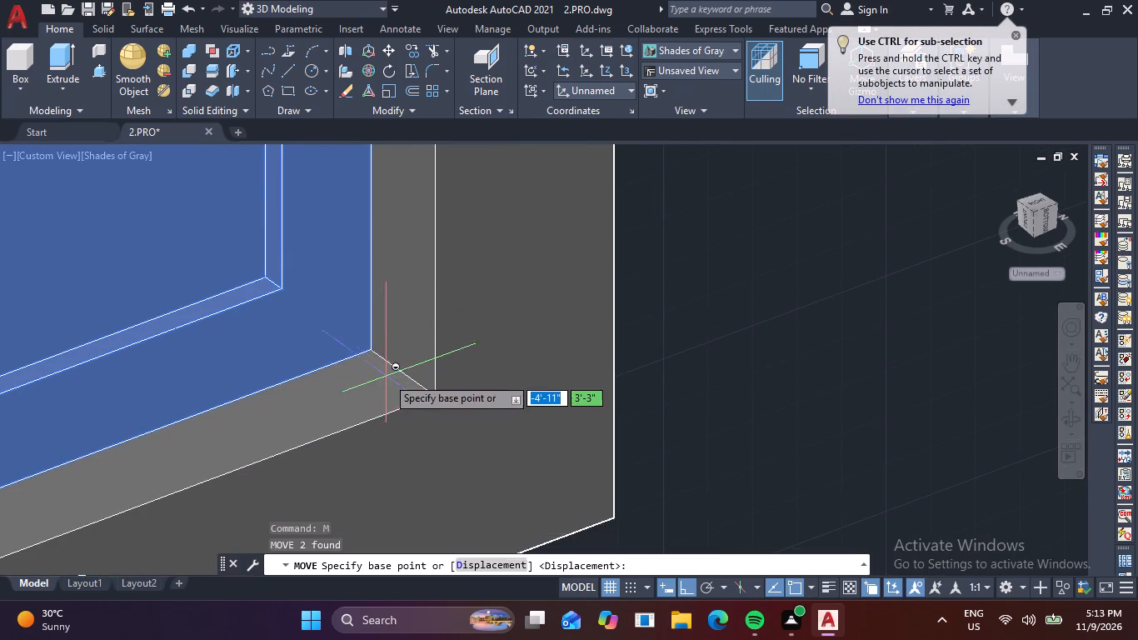
scroll(384, 373, up, 3)
click(348, 308)
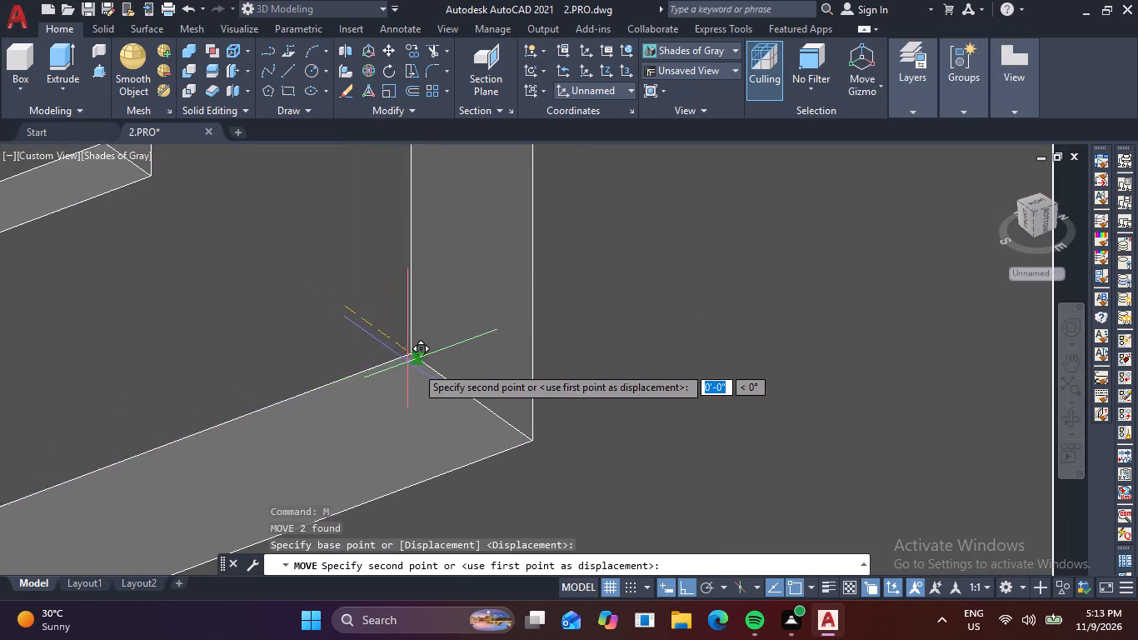
click(443, 380)
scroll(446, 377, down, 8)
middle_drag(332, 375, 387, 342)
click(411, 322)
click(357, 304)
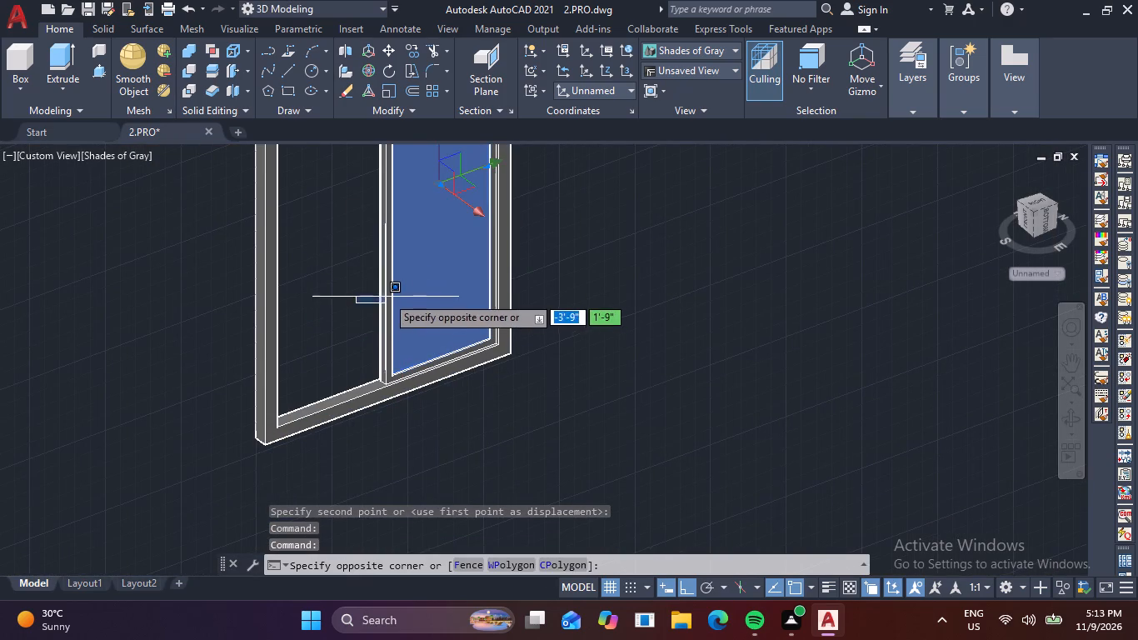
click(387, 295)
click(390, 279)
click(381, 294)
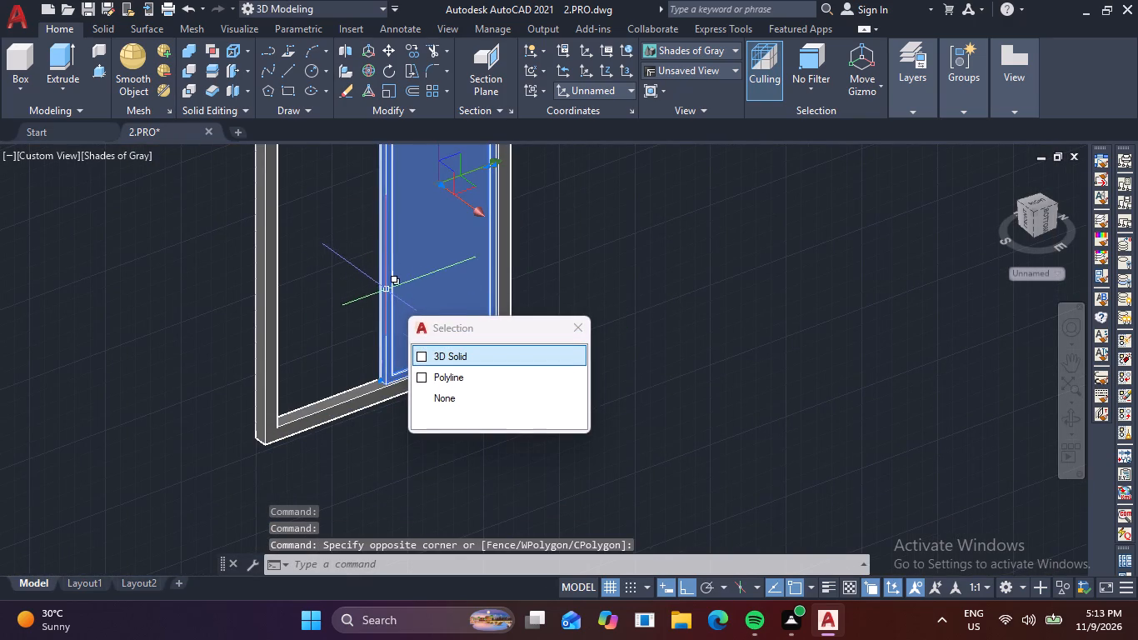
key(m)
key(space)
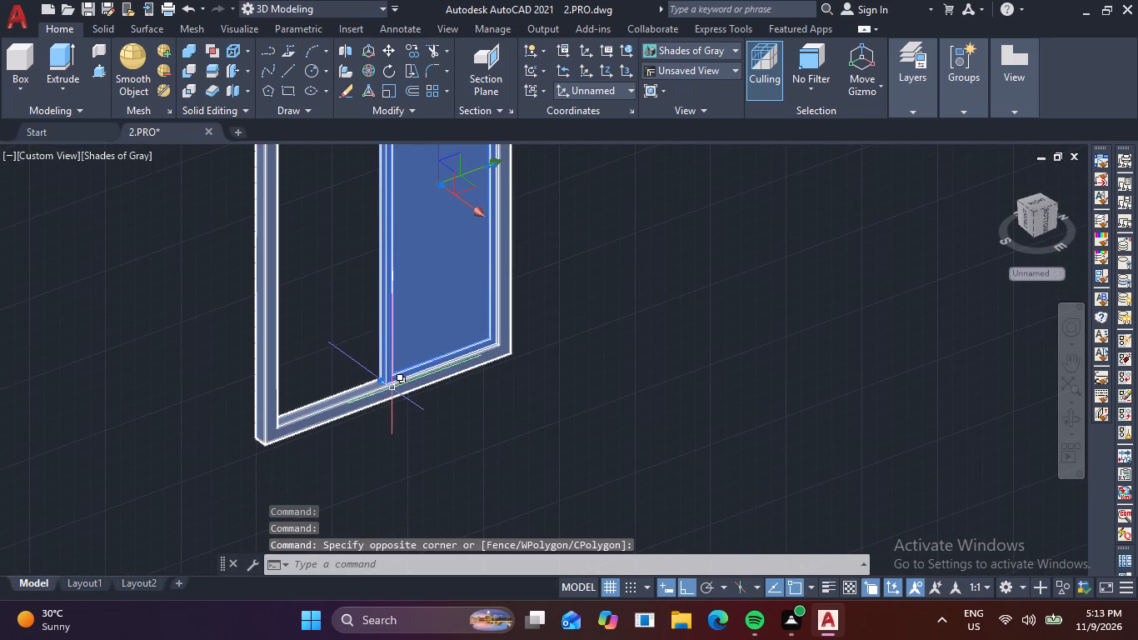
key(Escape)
Copy the sash and its glass from the sash's lower corner to the frame's opposite inner corner, filling the open half.
click(412, 300)
click(349, 287)
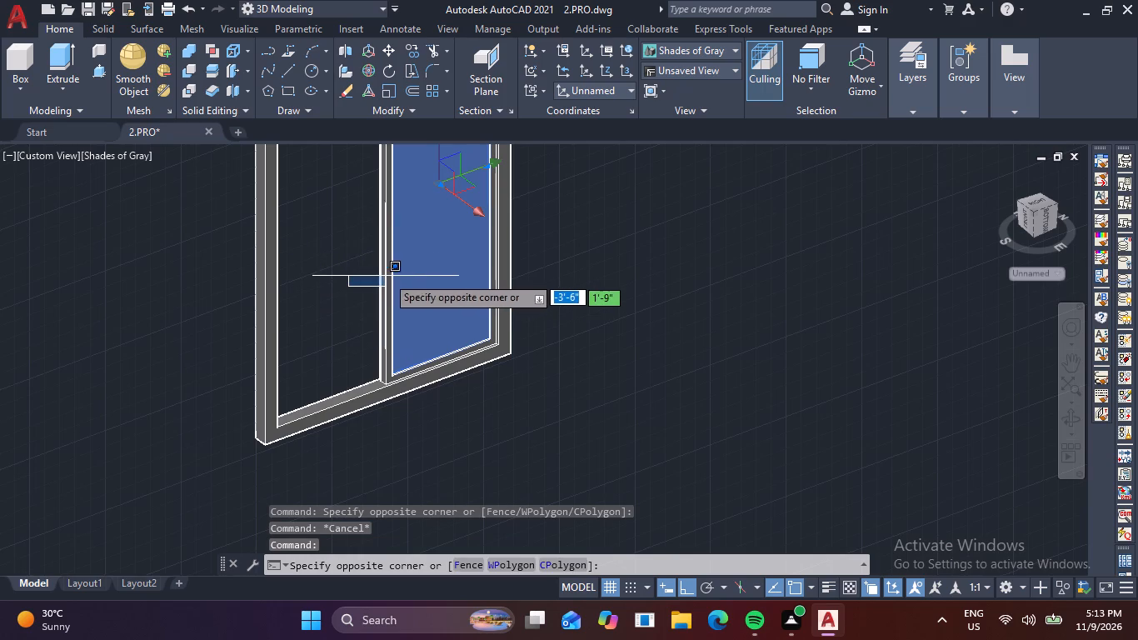
click(389, 272)
click(392, 268)
key(c)
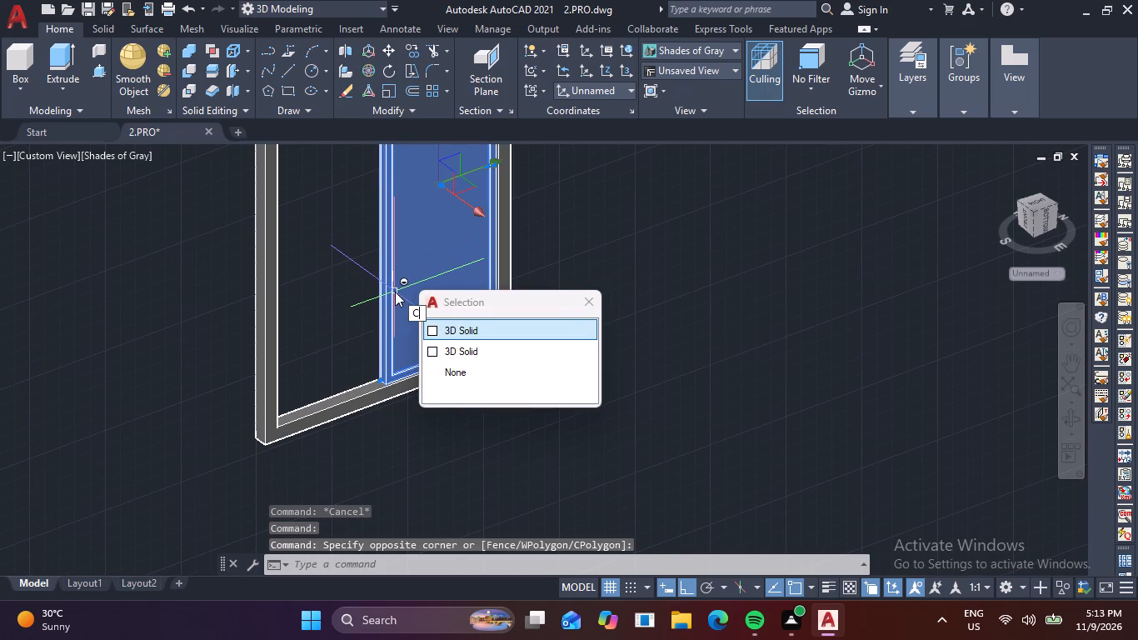
key(o)
key(space)
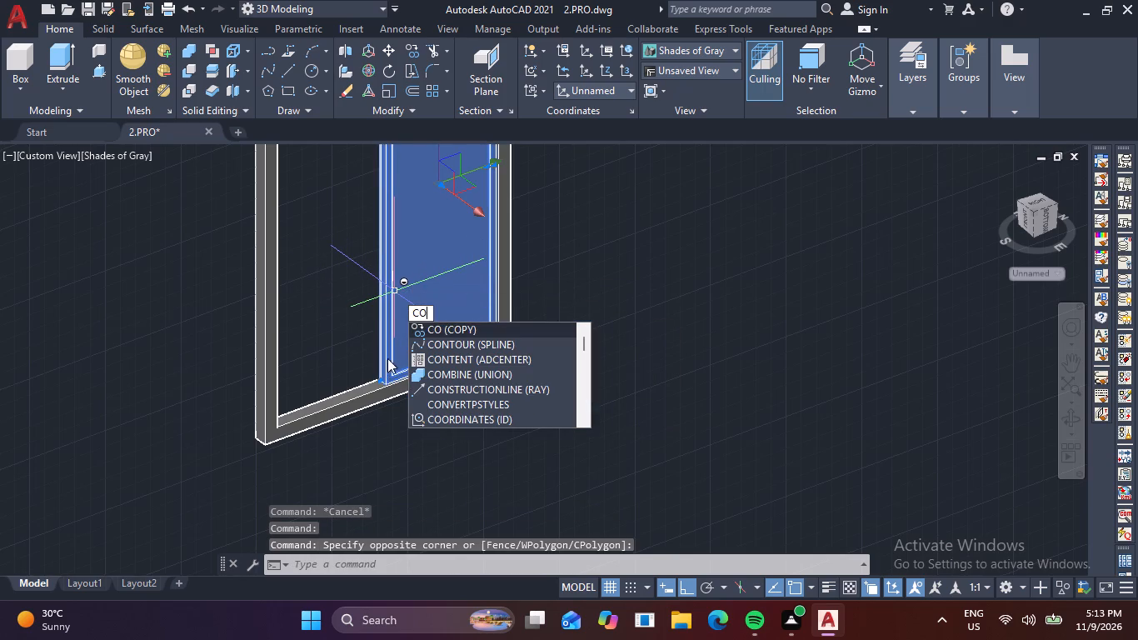
shift+middle_drag(386, 357, 268, 363)
scroll(381, 348, up, 3)
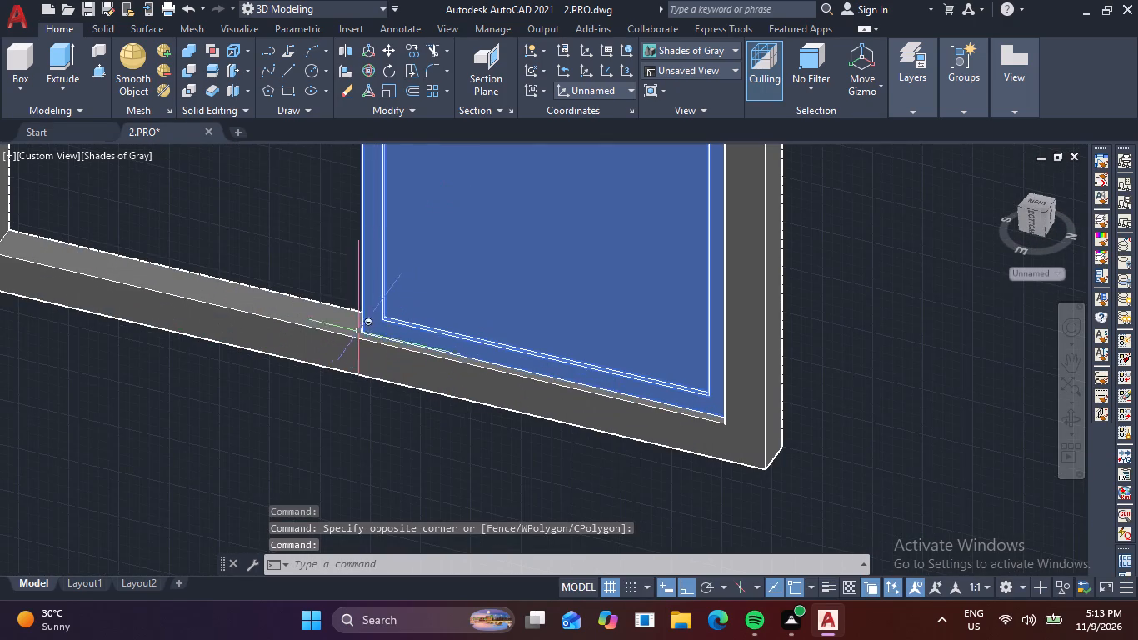
scroll(357, 333, up, 3)
click(384, 329)
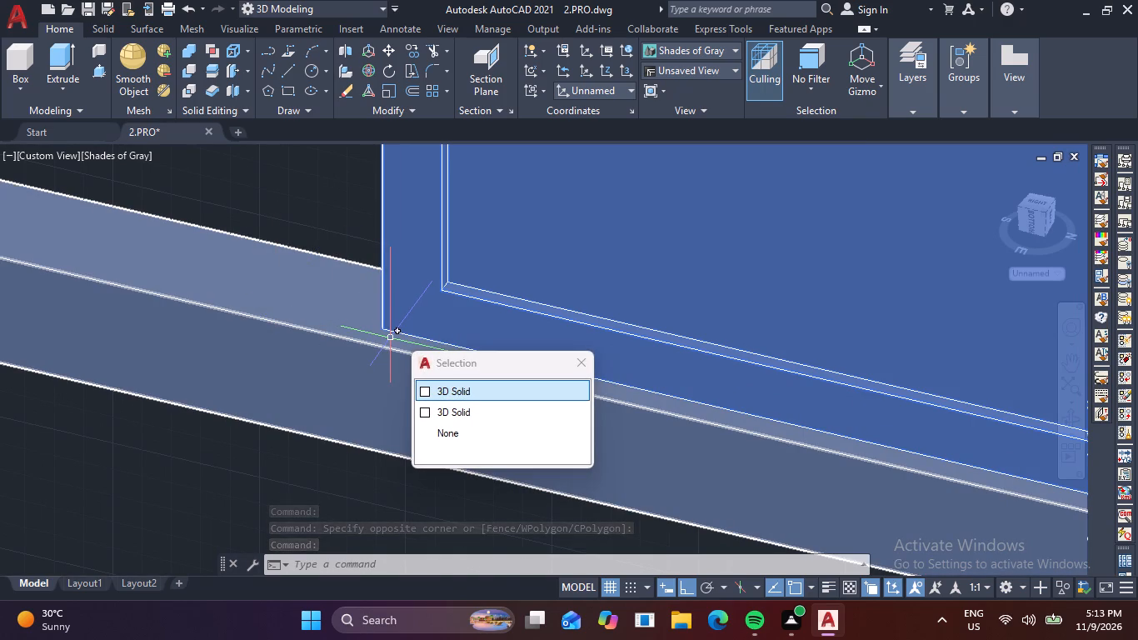
key(c)
key(o)
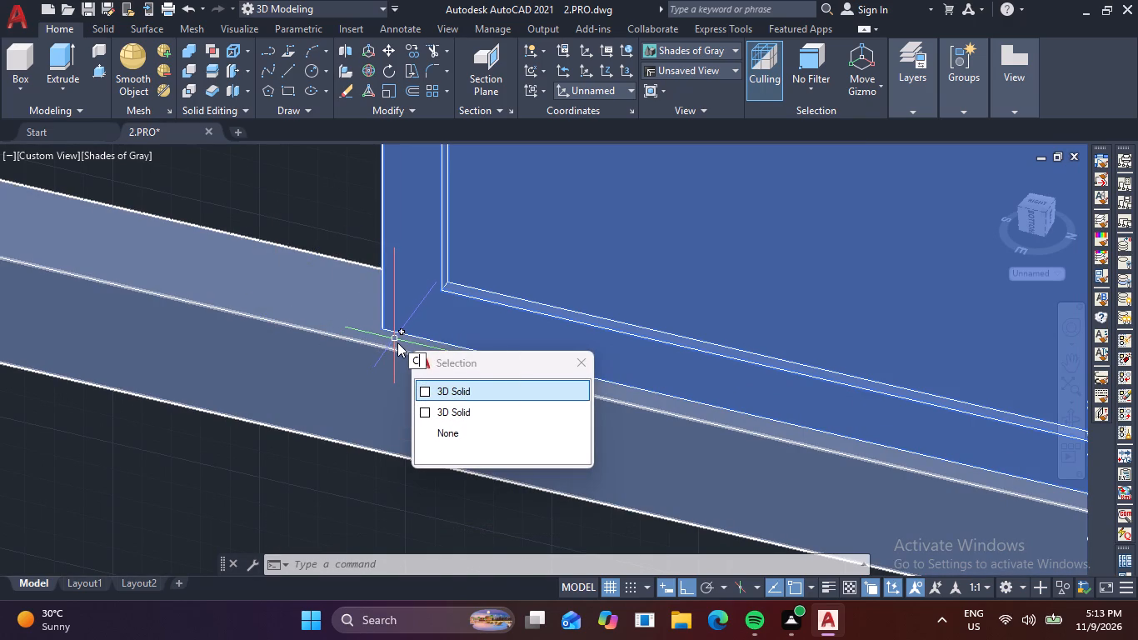
key(space)
key(space)
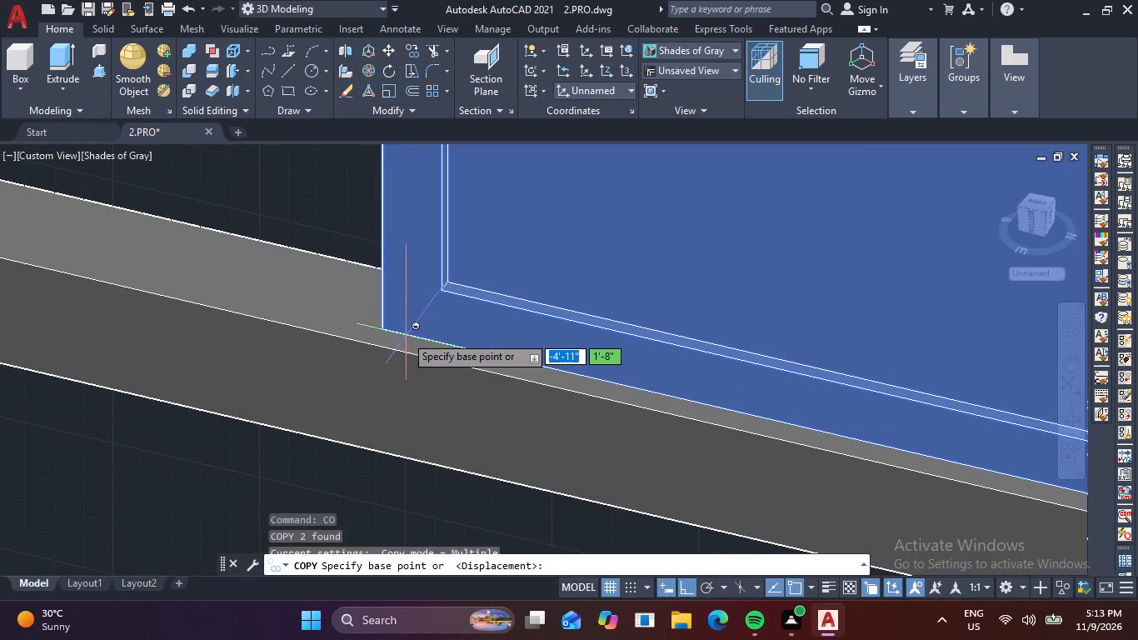
click(379, 331)
scroll(262, 298, down, 3)
middle_drag(262, 298, 432, 364)
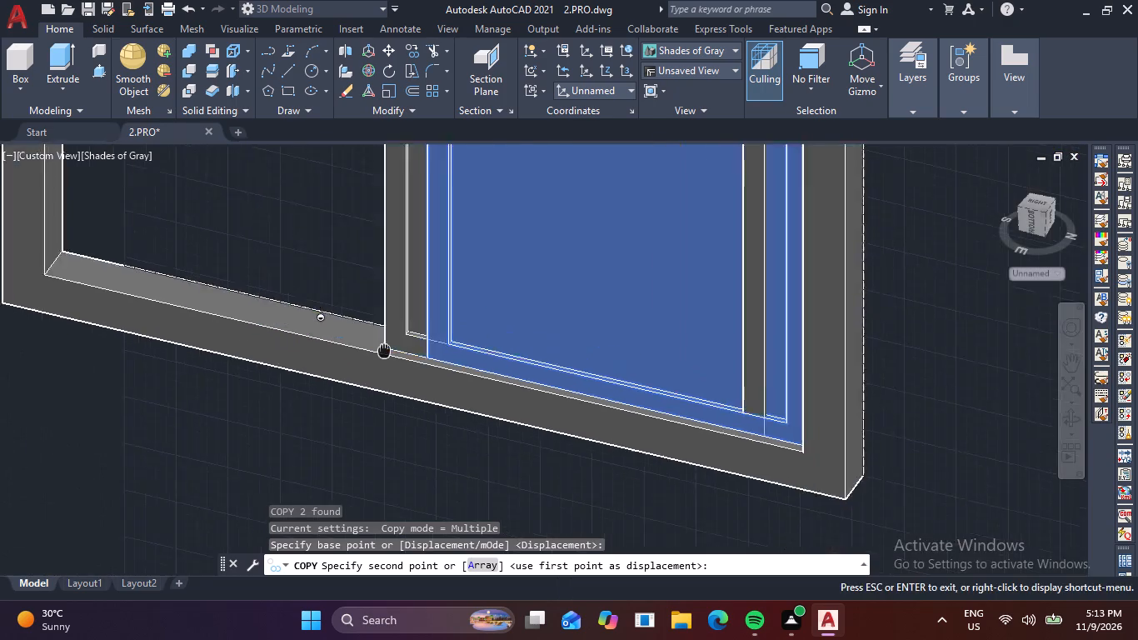
middle_drag(432, 364, 531, 435)
scroll(190, 379, up, 4)
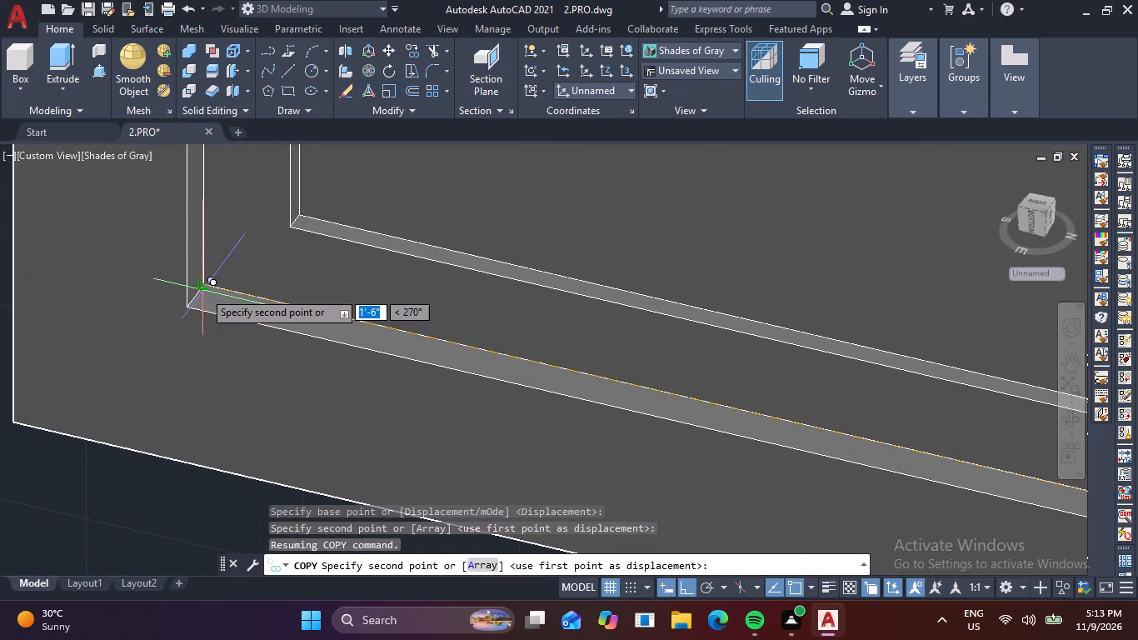
click(204, 286)
key(Escape)
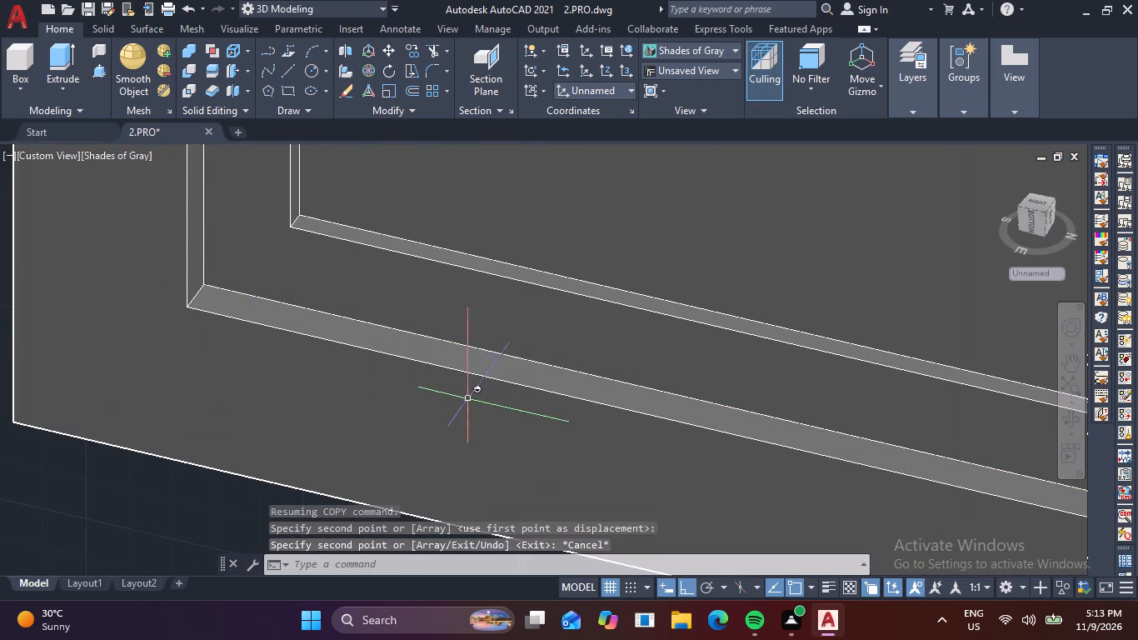
Examine both sash panels from several sides, checking how their corners and meeting edges sit within the frame.
scroll(476, 412, down, 2)
shift+middle_drag(600, 417, 386, 427)
scroll(470, 397, down, 1)
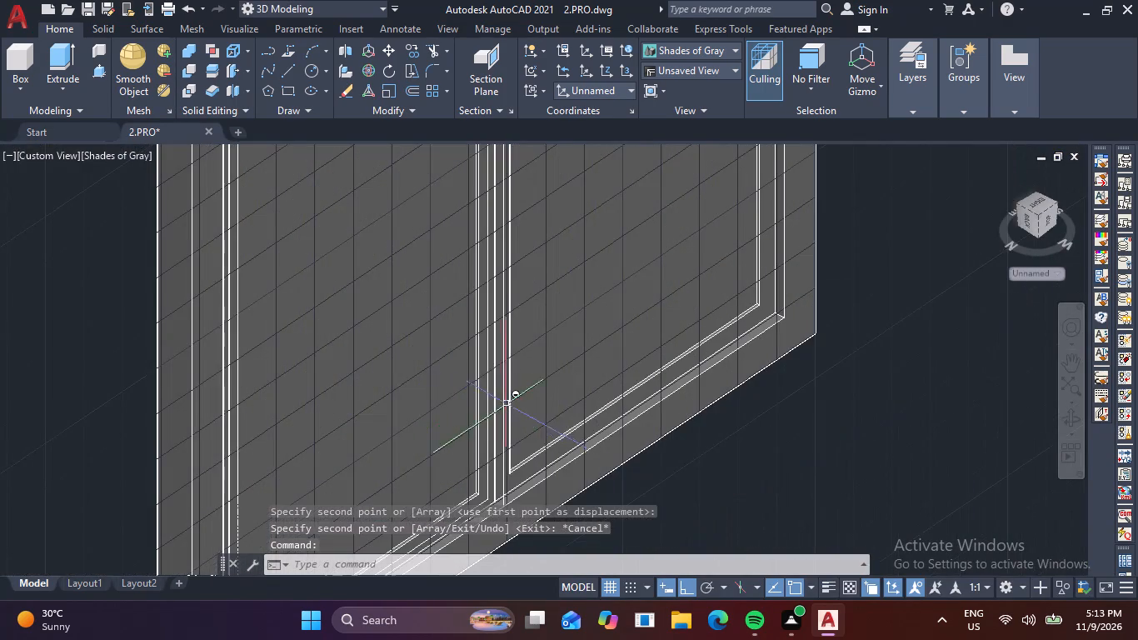
shift+middle_drag(559, 449, 455, 455)
scroll(488, 375, up, 3)
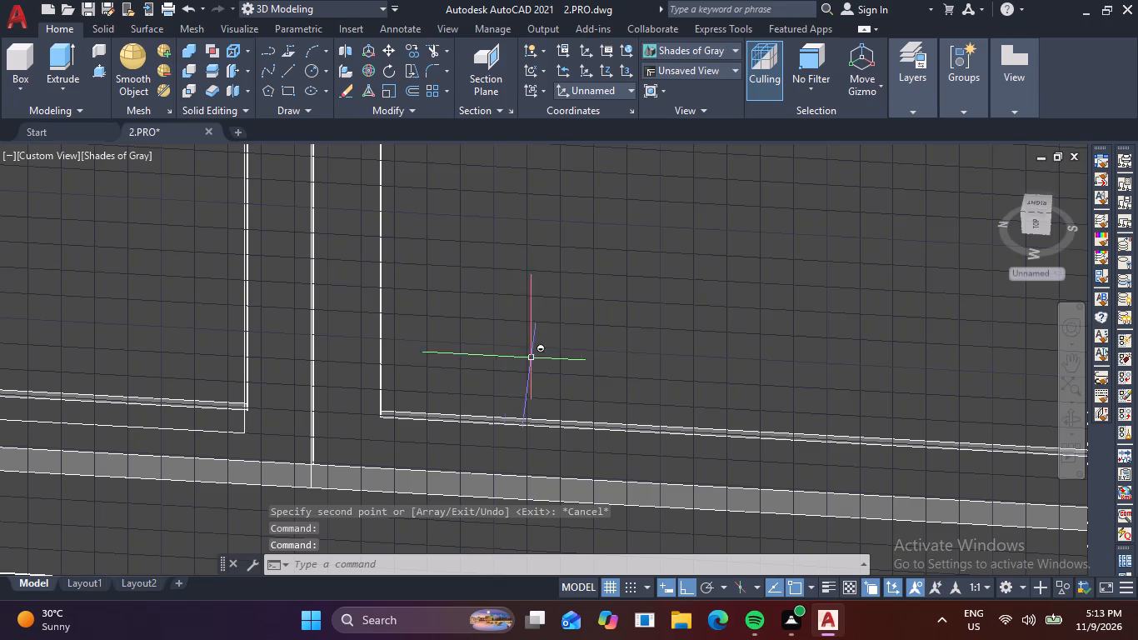
scroll(567, 354, down, 2)
scroll(252, 411, up, 2)
scroll(325, 346, up, 1)
middle_drag(331, 342, 445, 290)
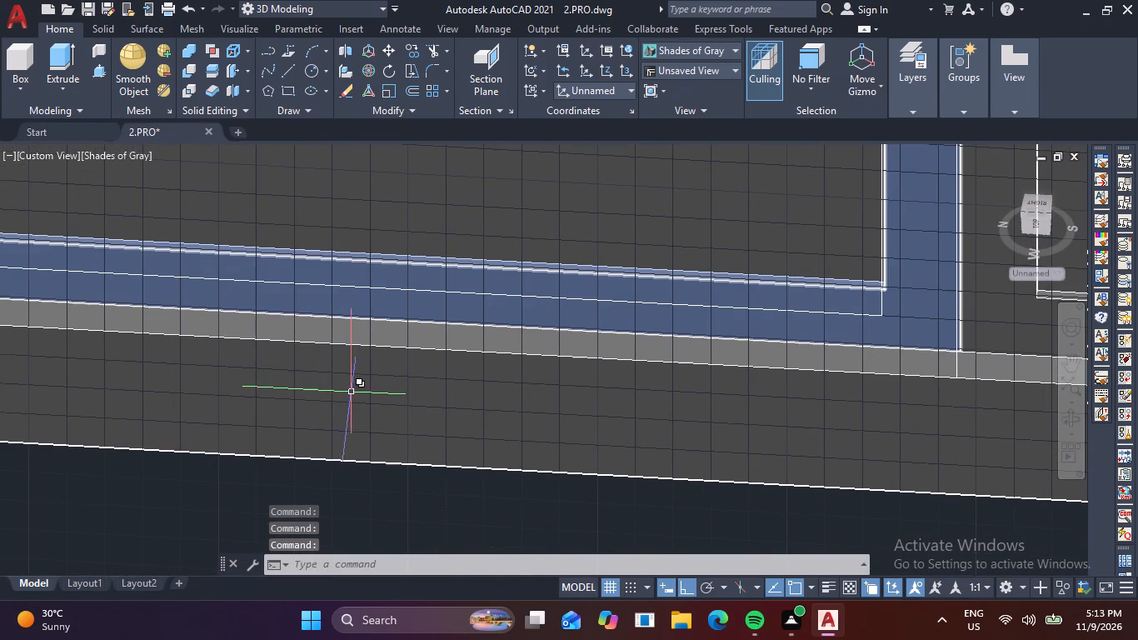
shift+middle_drag(357, 392, 312, 416)
middle_drag(371, 336, 379, 553)
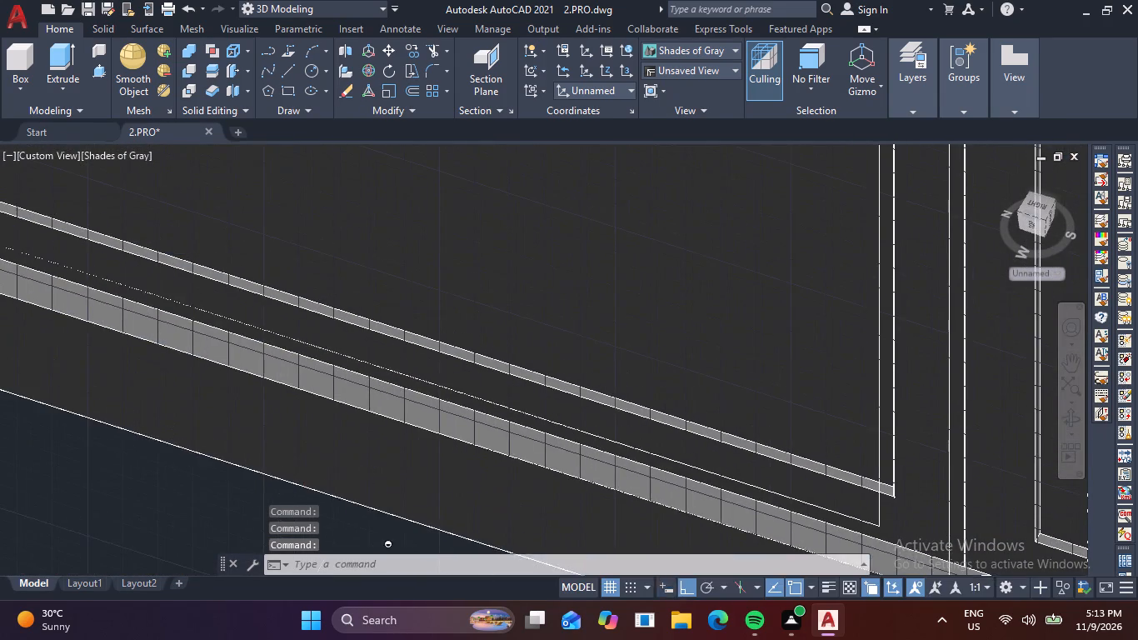
scroll(304, 352, down, 2)
middle_drag(307, 355, 387, 458)
scroll(216, 329, up, 3)
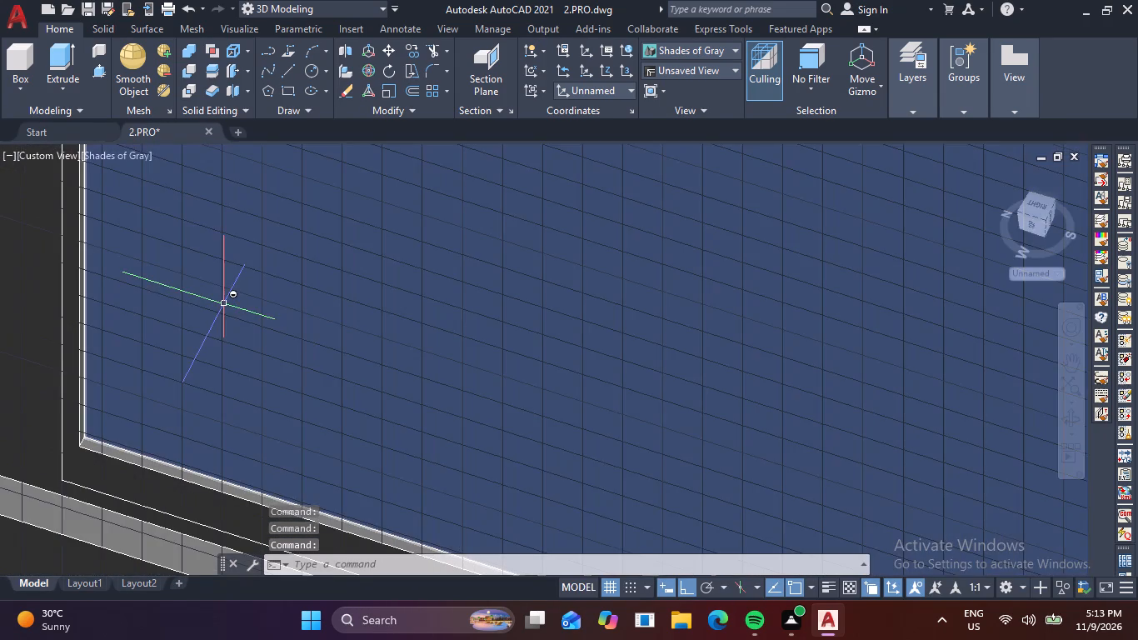
scroll(224, 304, down, 1)
scroll(91, 420, up, 4)
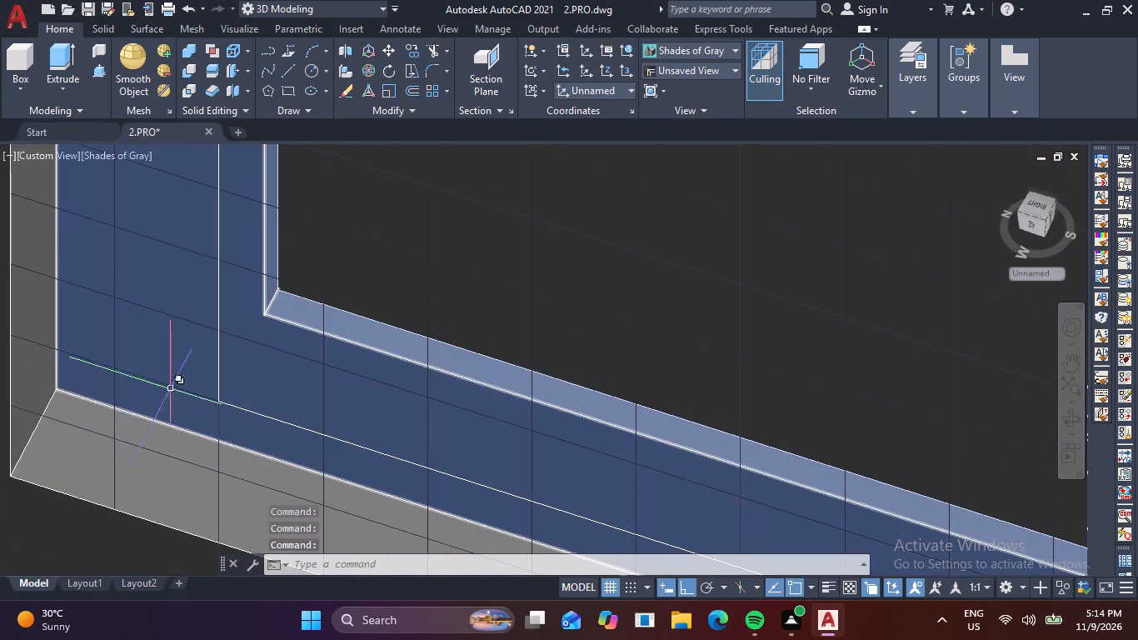
scroll(202, 441, down, 4)
scroll(485, 487, down, 4)
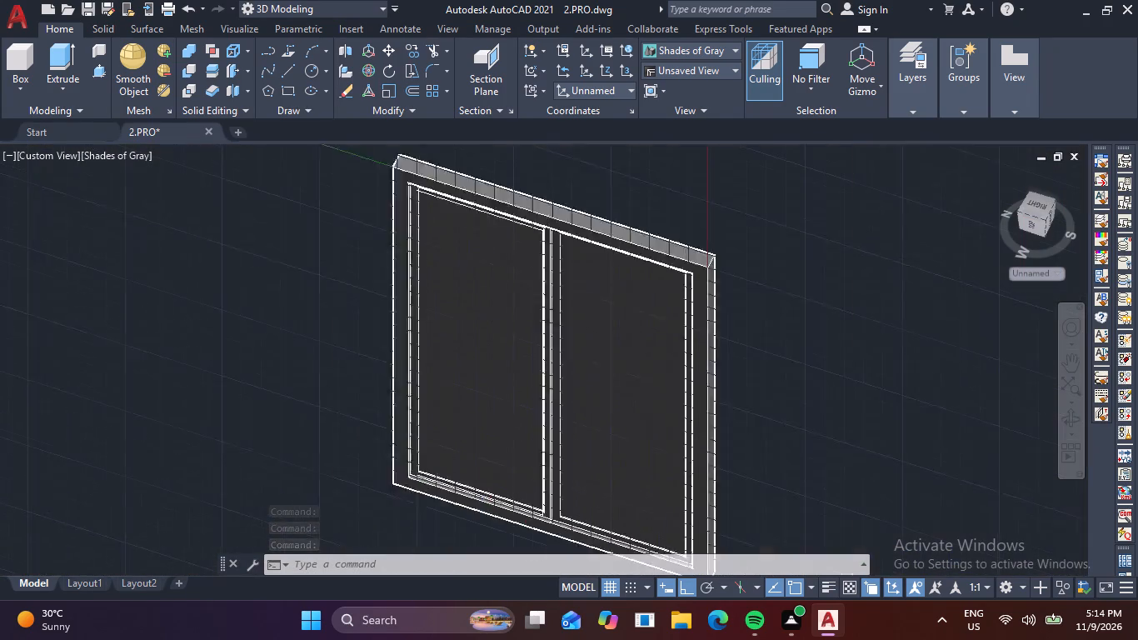
middle_drag(657, 437, 412, 374)
shift+middle_drag(322, 448, 442, 376)
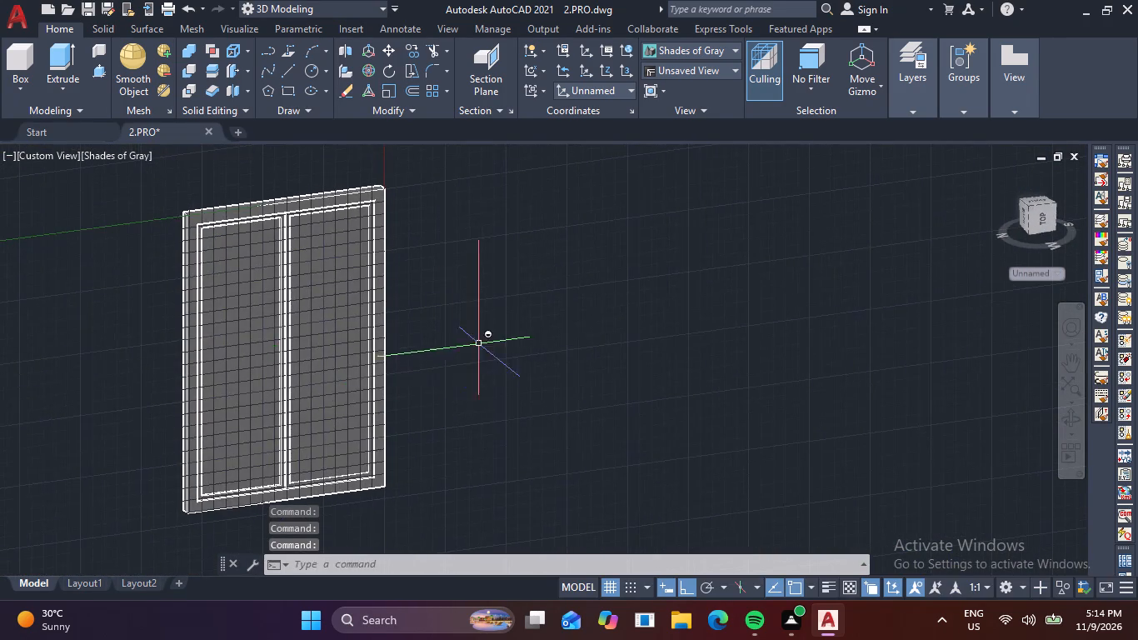
Move the complete two-sash window by its lower corner's depth midpoint onto the sill mark near the corner of the upper-floor corner opening.
click(483, 341)
click(133, 180)
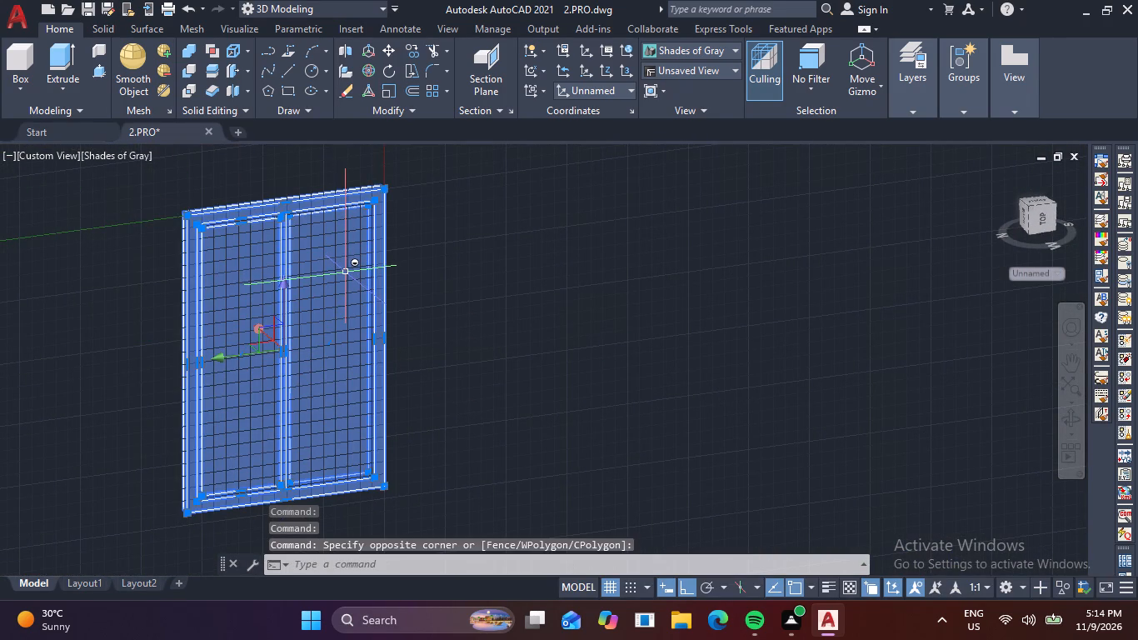
key(c)
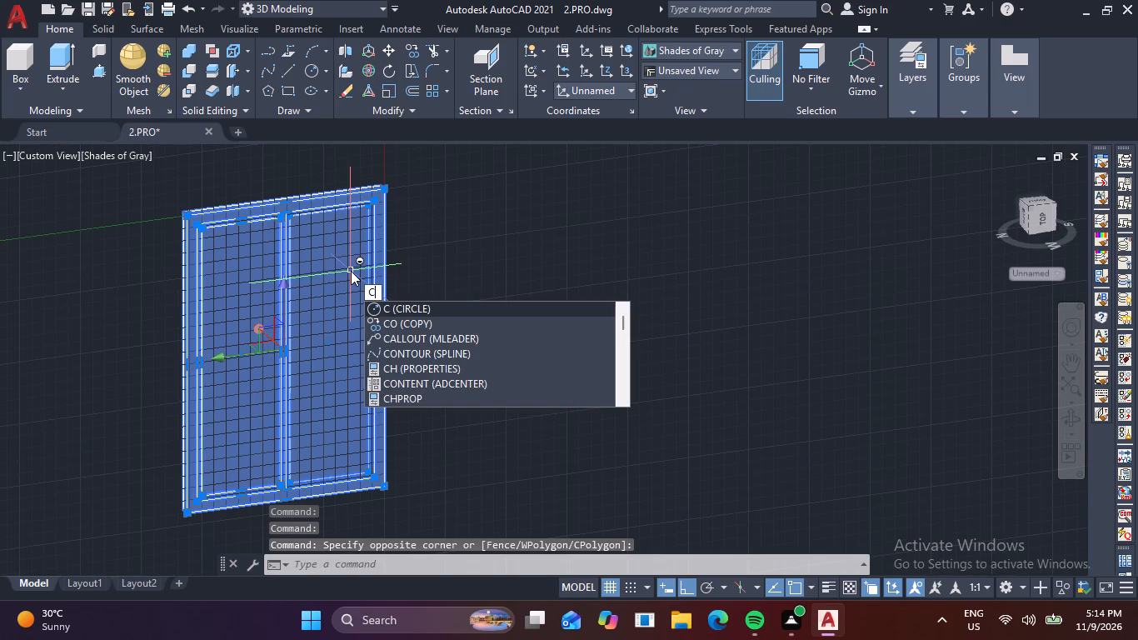
key(BackSpace)
text(M)
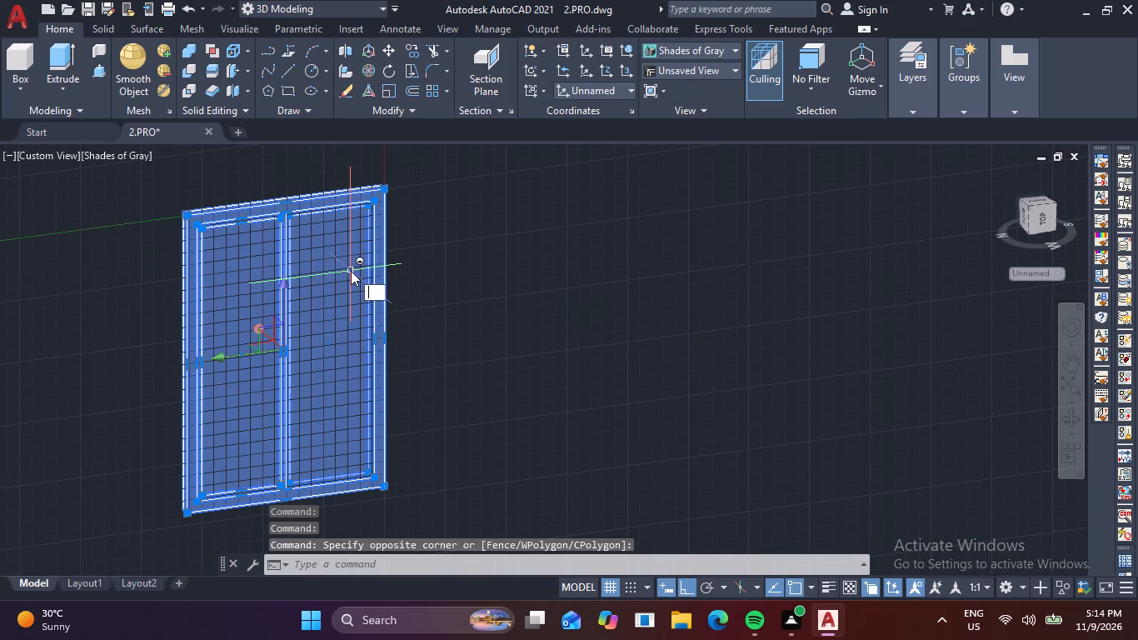
key(space)
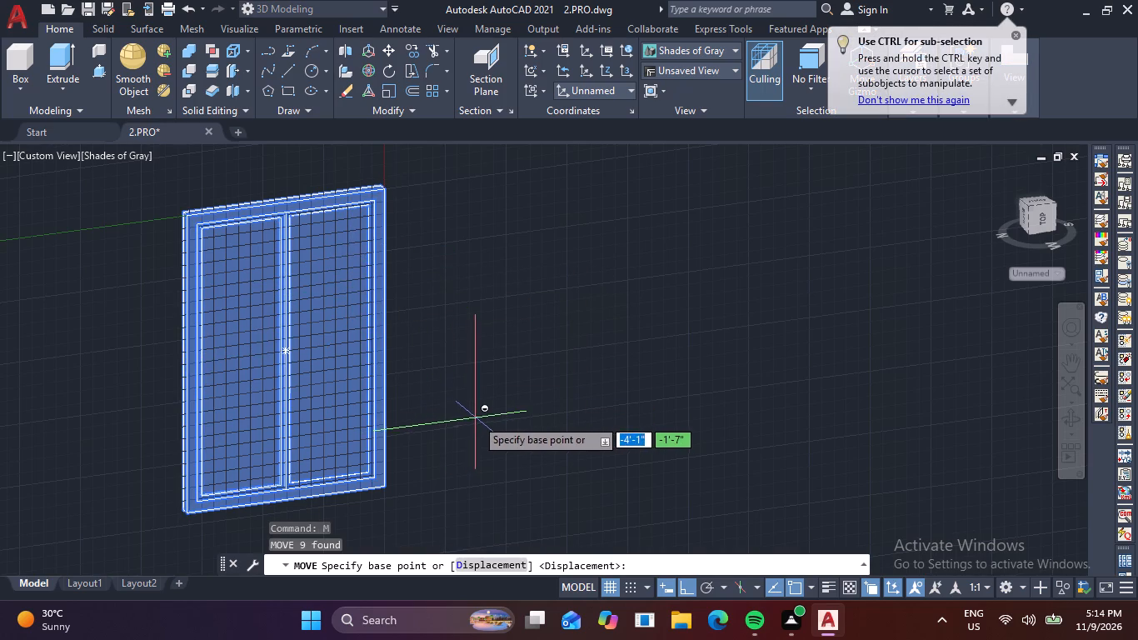
shift+middle_drag(476, 417, 368, 413)
scroll(410, 537, up, 3)
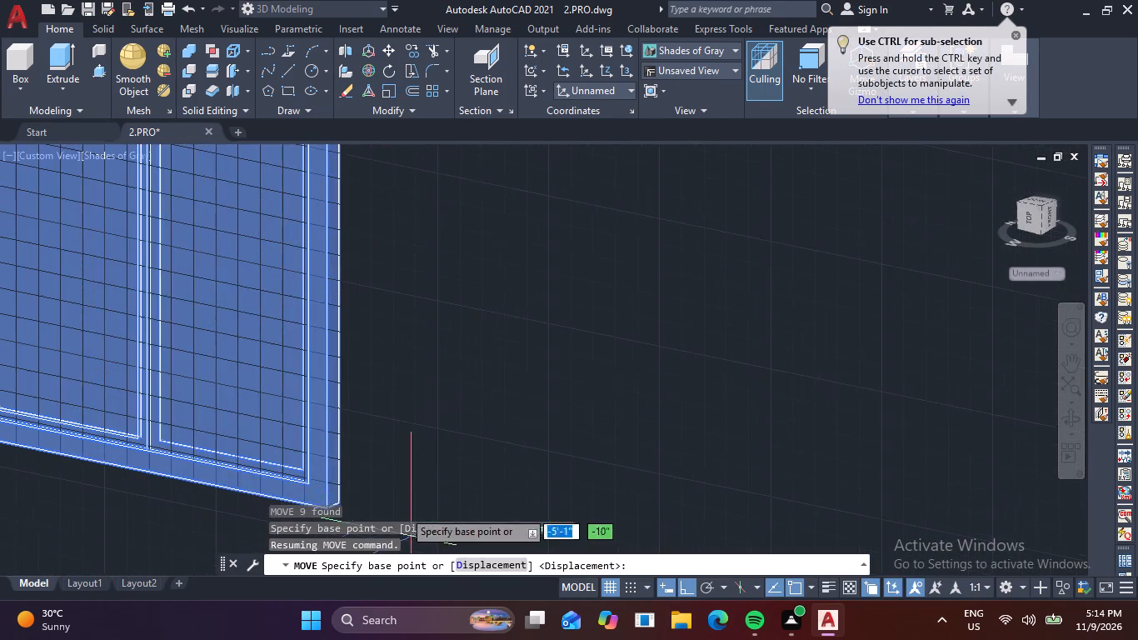
middle_drag(407, 497, 401, 368)
scroll(352, 421, up, 3)
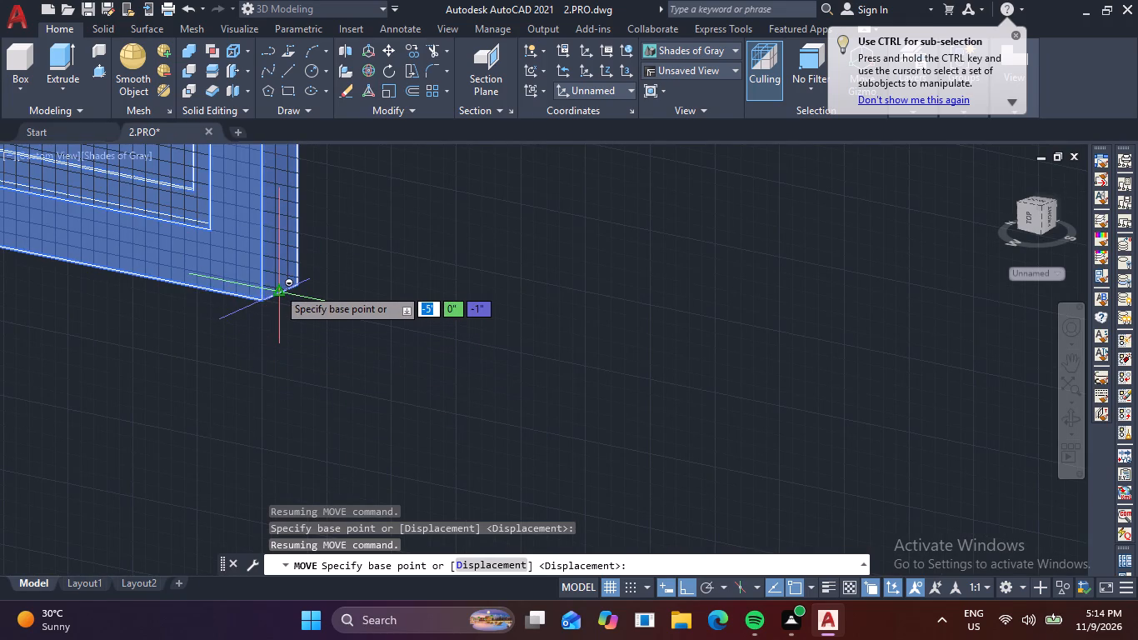
click(277, 287)
scroll(372, 222, down, 8)
middle_drag(353, 251, 177, 419)
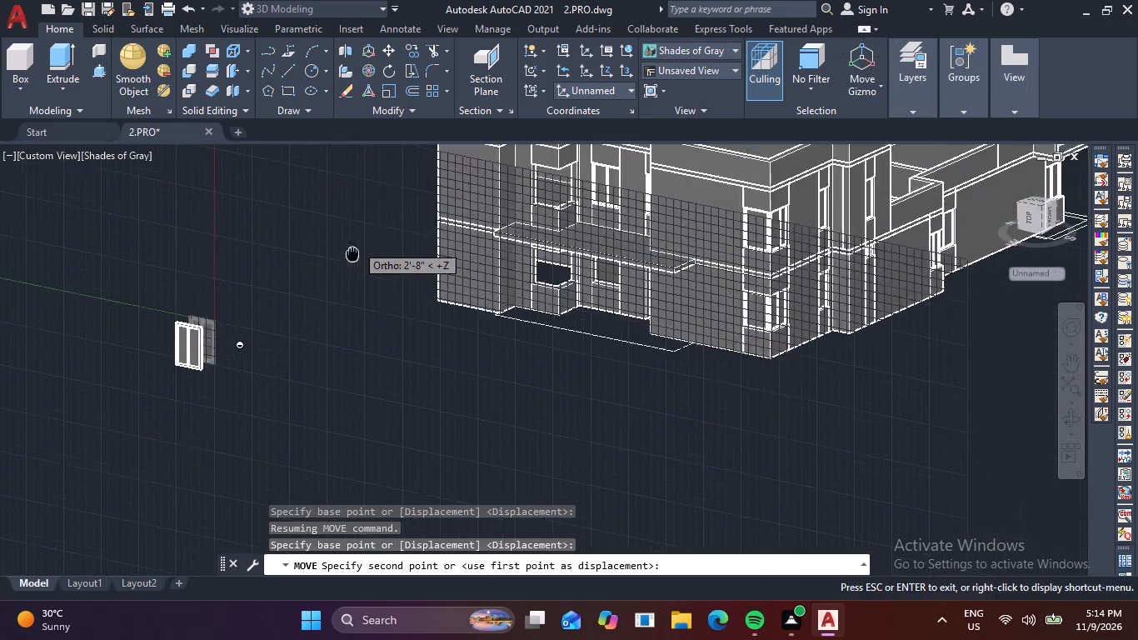
middle_drag(177, 419, 162, 457)
middle_drag(518, 278, 332, 437)
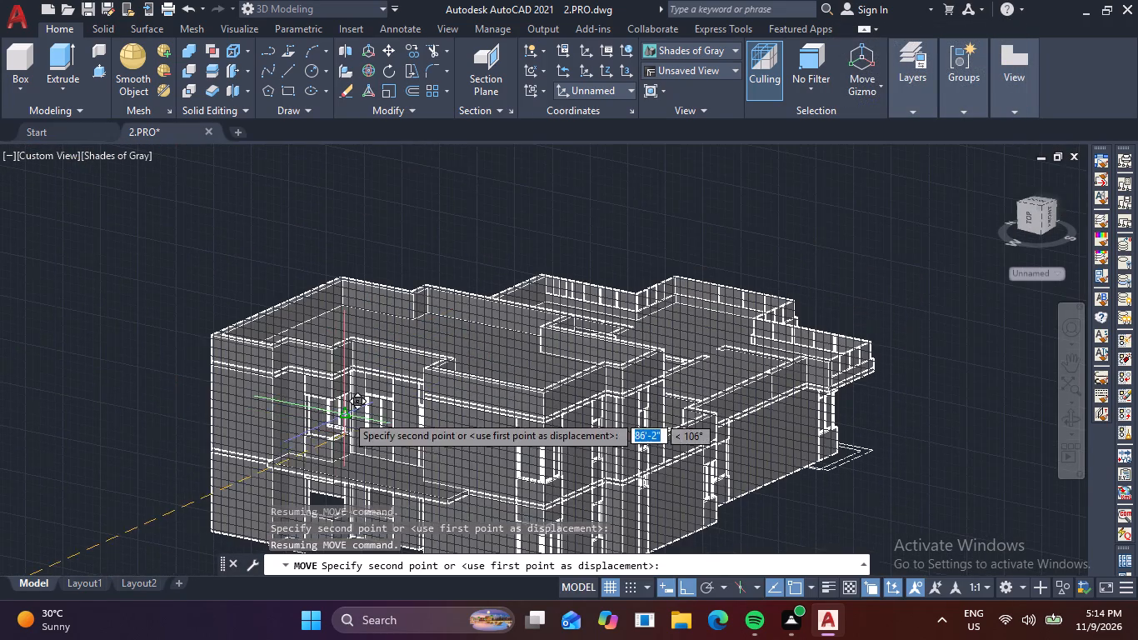
scroll(346, 414, up, 4)
scroll(273, 537, up, 8)
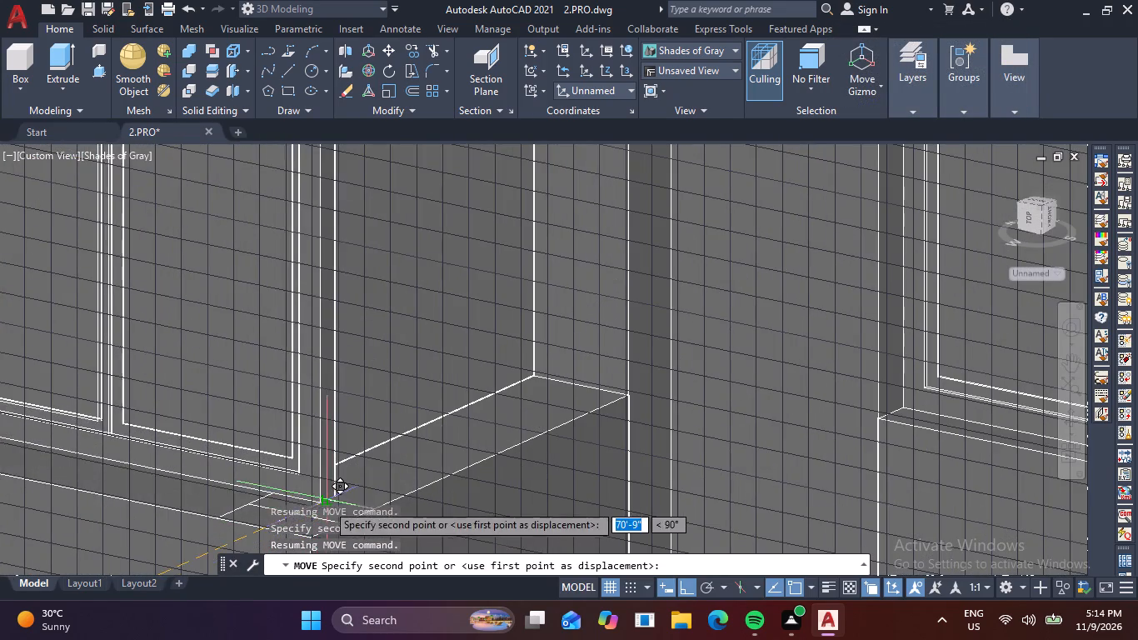
middle_drag(325, 492, 326, 412)
scroll(336, 443, up, 5)
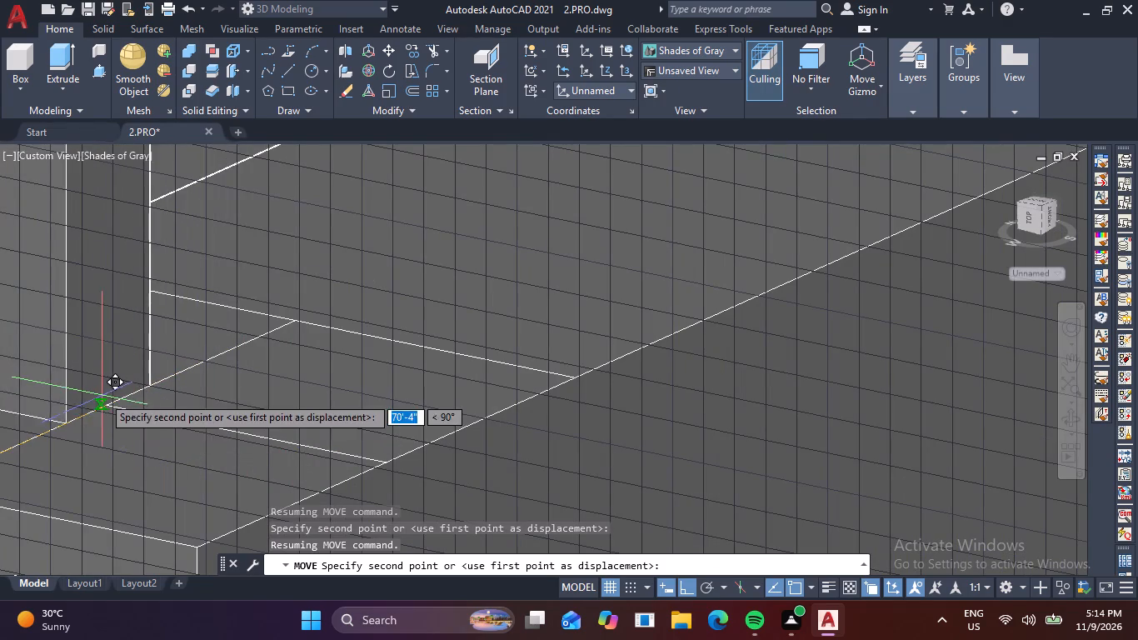
click(106, 406)
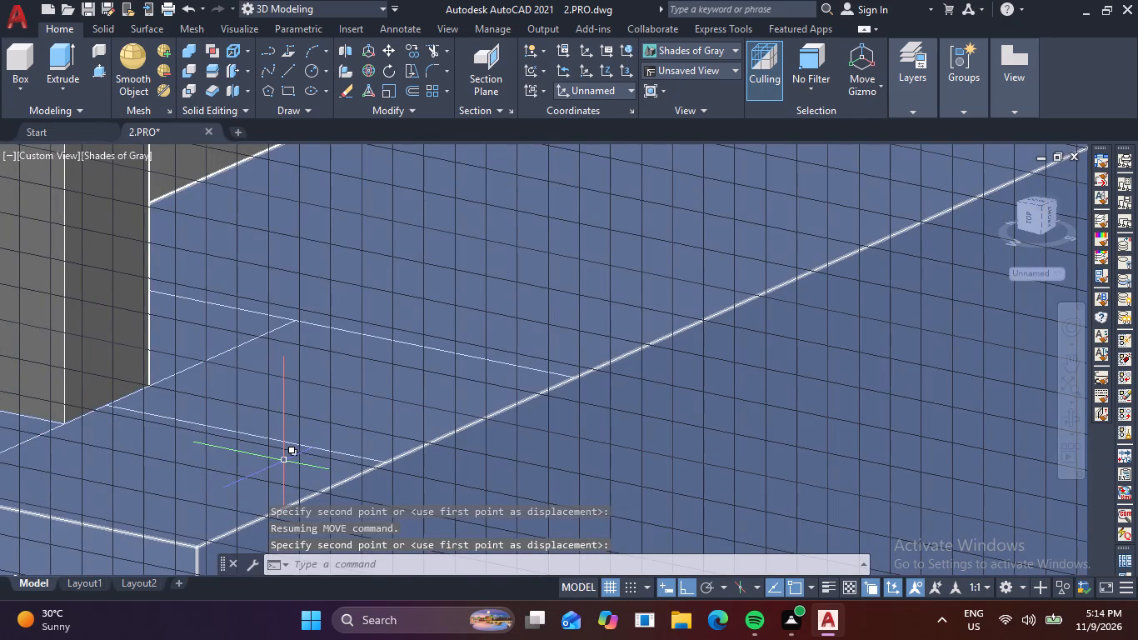
key(grave)
key(Escape)
Hide the grid and examine the fitted corner window and the adjoining open side from several angles.
scroll(273, 458, down, 5)
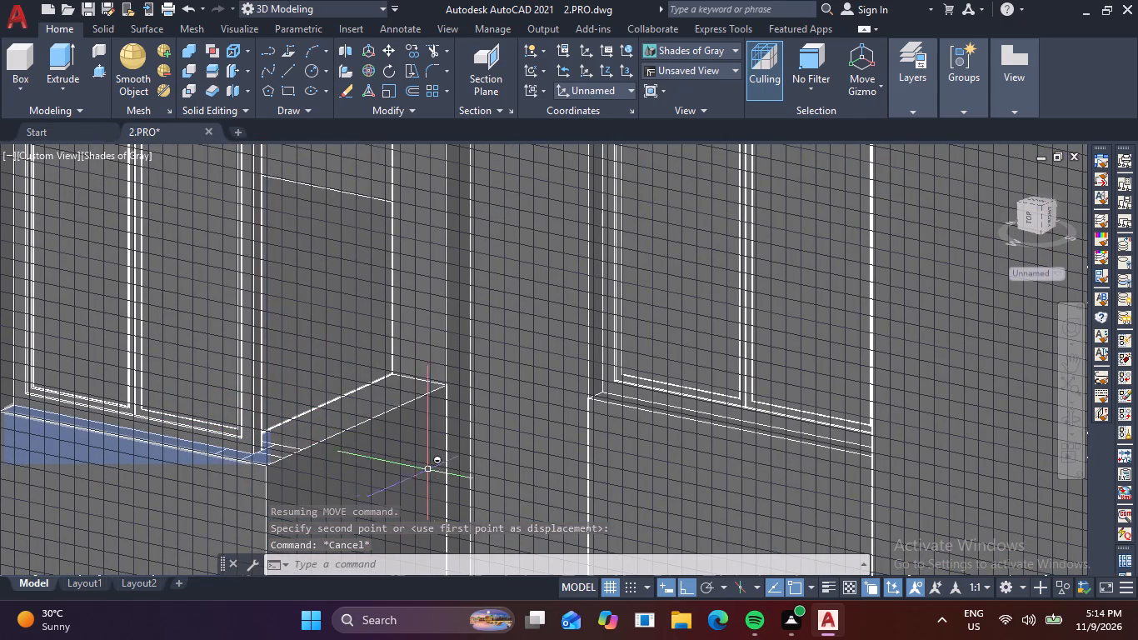
key(F7)
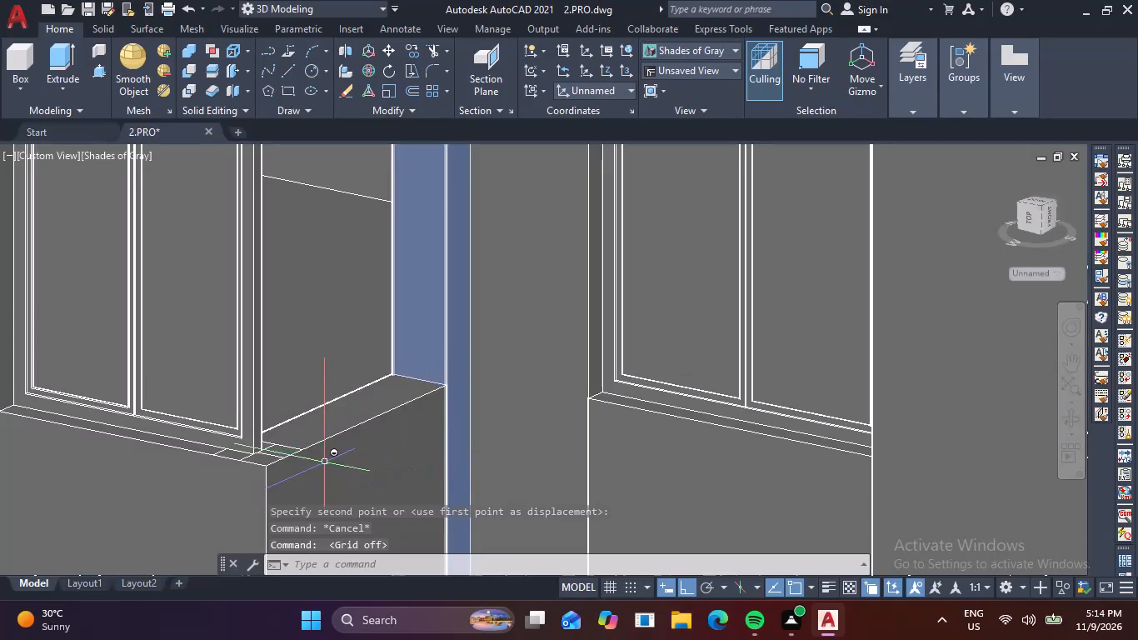
shift+middle_drag(437, 512, 378, 512)
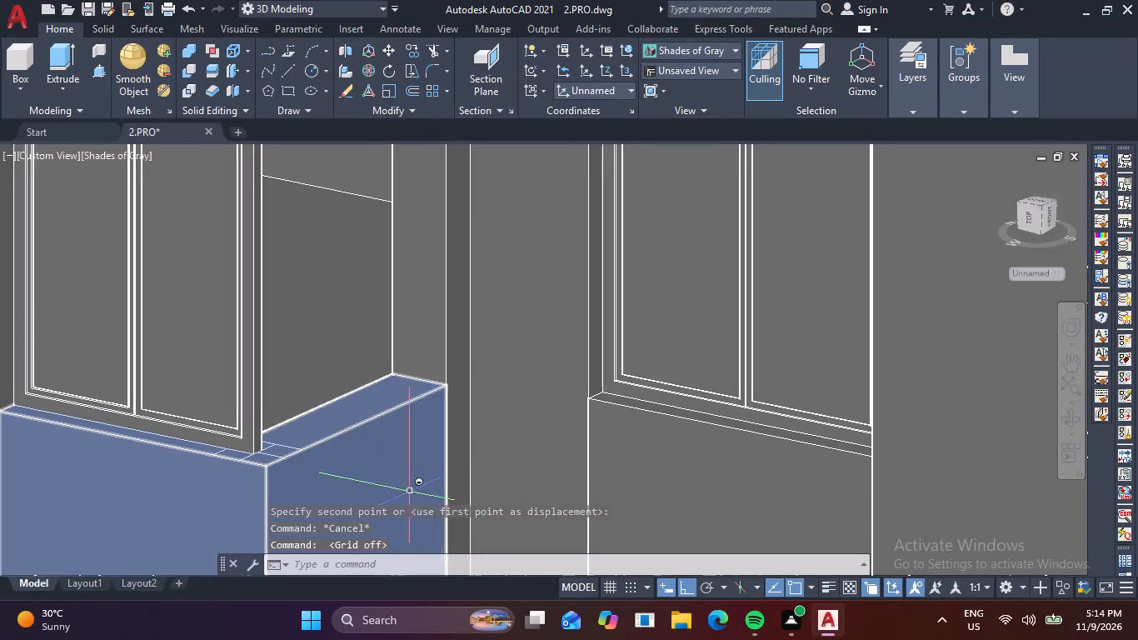
shift+middle_drag(577, 468, 524, 475)
scroll(492, 458, down, 3)
middle_drag(520, 453, 651, 453)
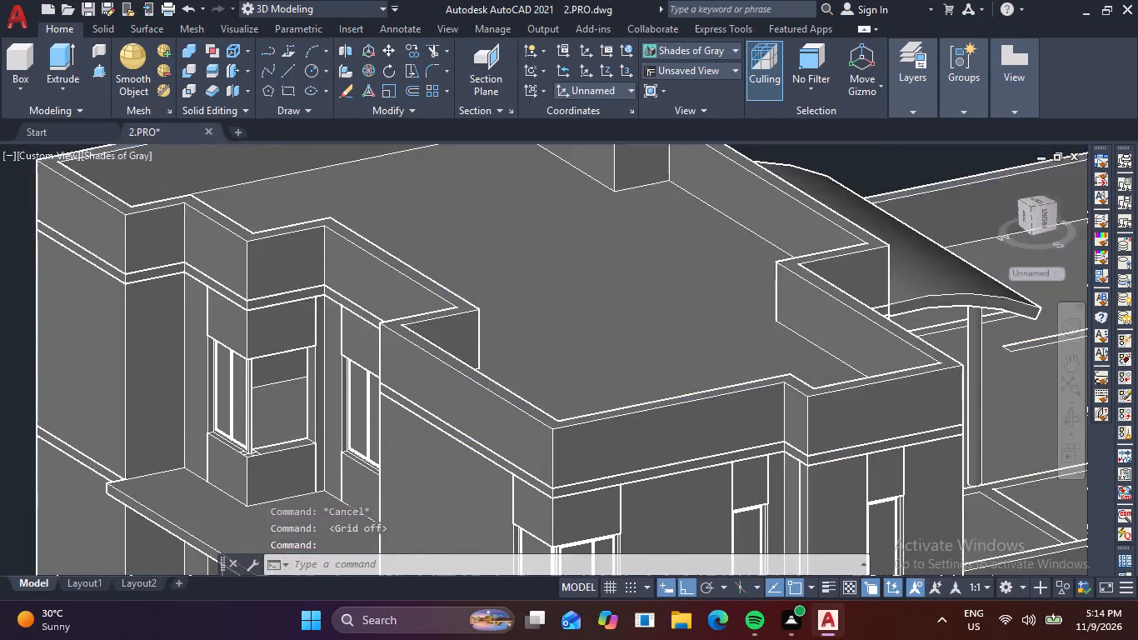
middle_drag(651, 453, 742, 477)
scroll(561, 438, up, 4)
scroll(419, 332, up, 1)
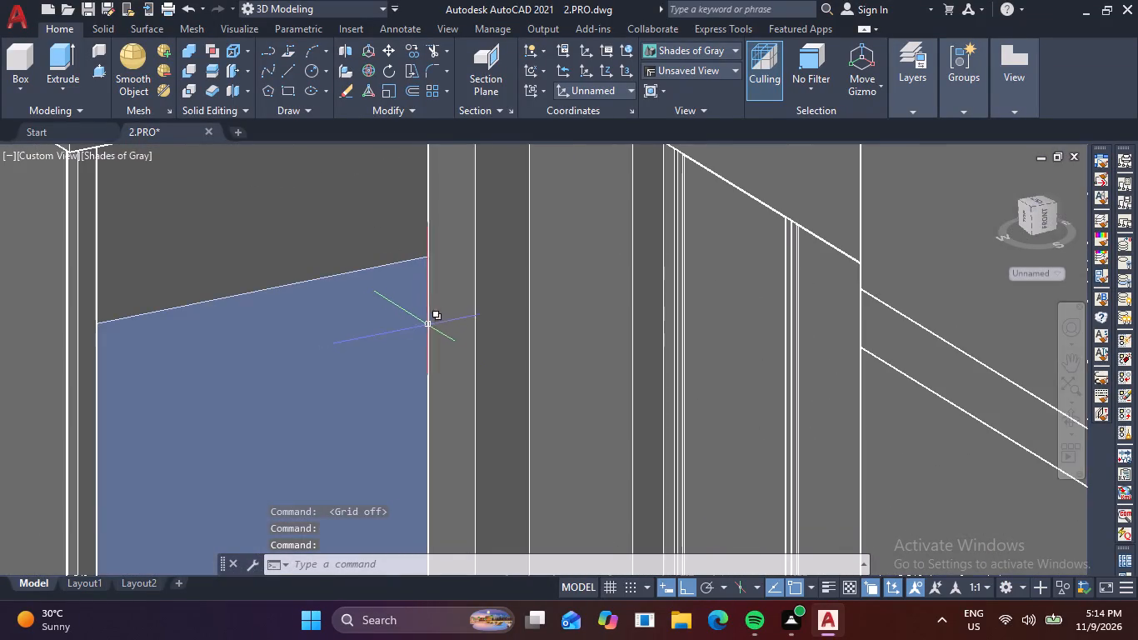
shift+middle_drag(464, 351, 477, 363)
middle_drag(550, 367, 390, 277)
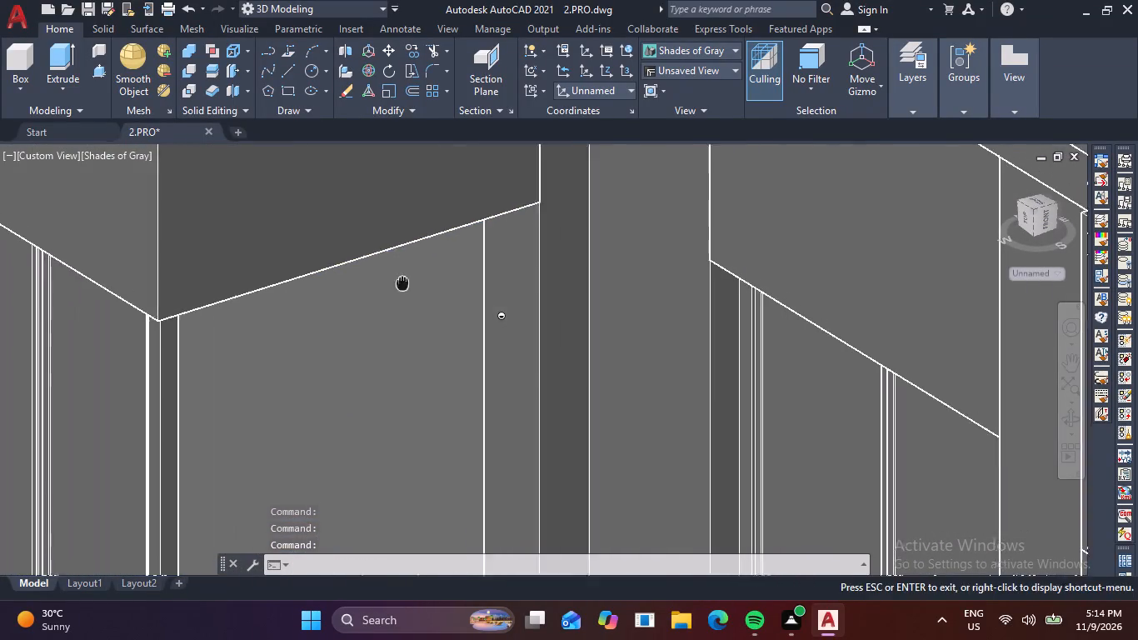
middle_drag(390, 277, 381, 274)
scroll(401, 280, down, 2)
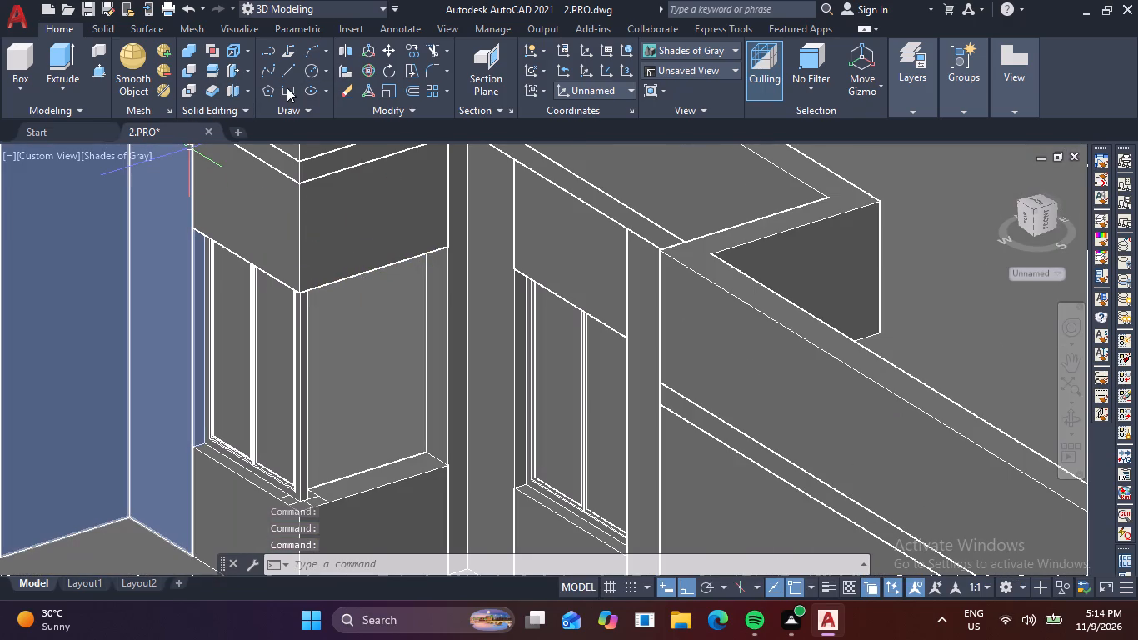
Draw a rectangle about 3'-5" wide across the adjoining open side, from its upper wall corner to the sill edge near the outer corner.
click(287, 87)
scroll(465, 259, up, 4)
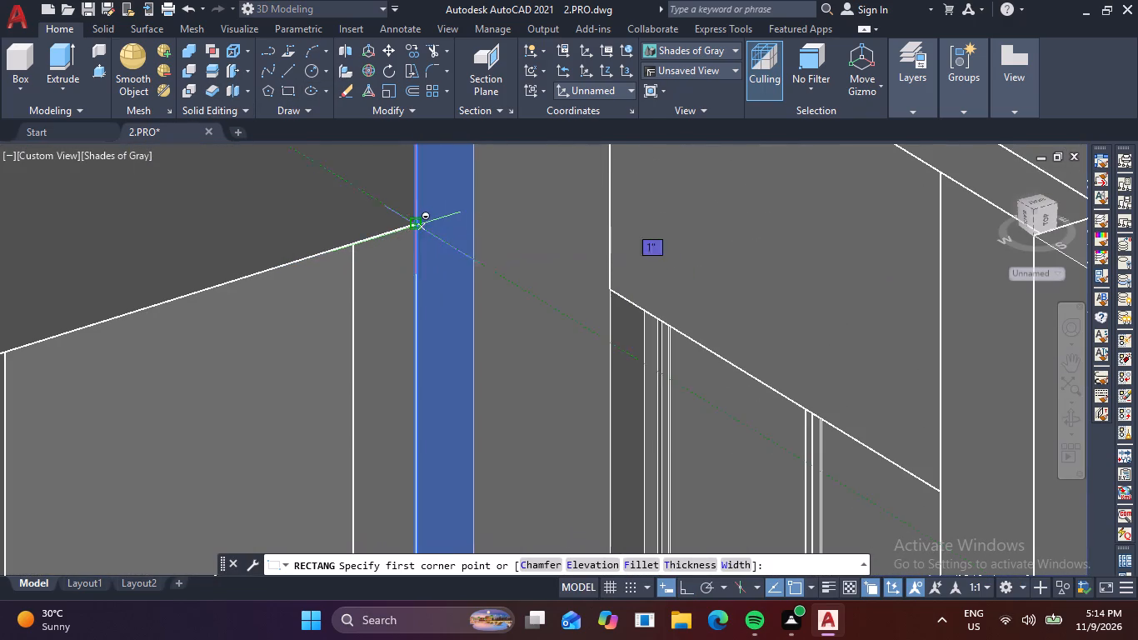
click(412, 224)
scroll(249, 472, down, 3)
middle_drag(249, 485, 257, 351)
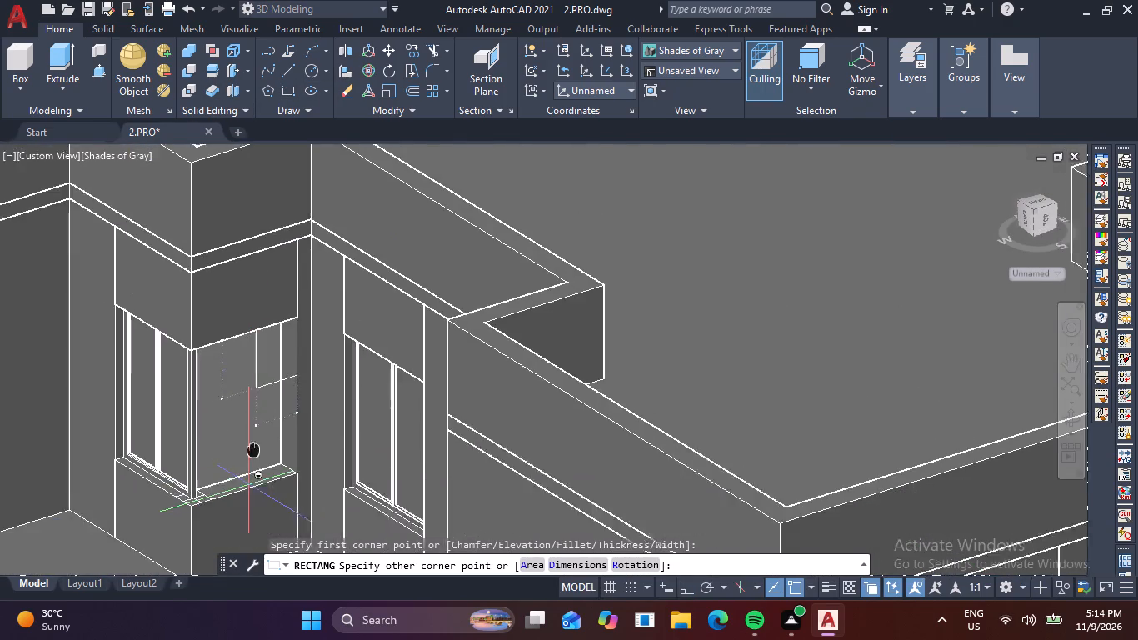
middle_drag(257, 351, 268, 289)
scroll(247, 403, up, 3)
scroll(157, 408, up, 1)
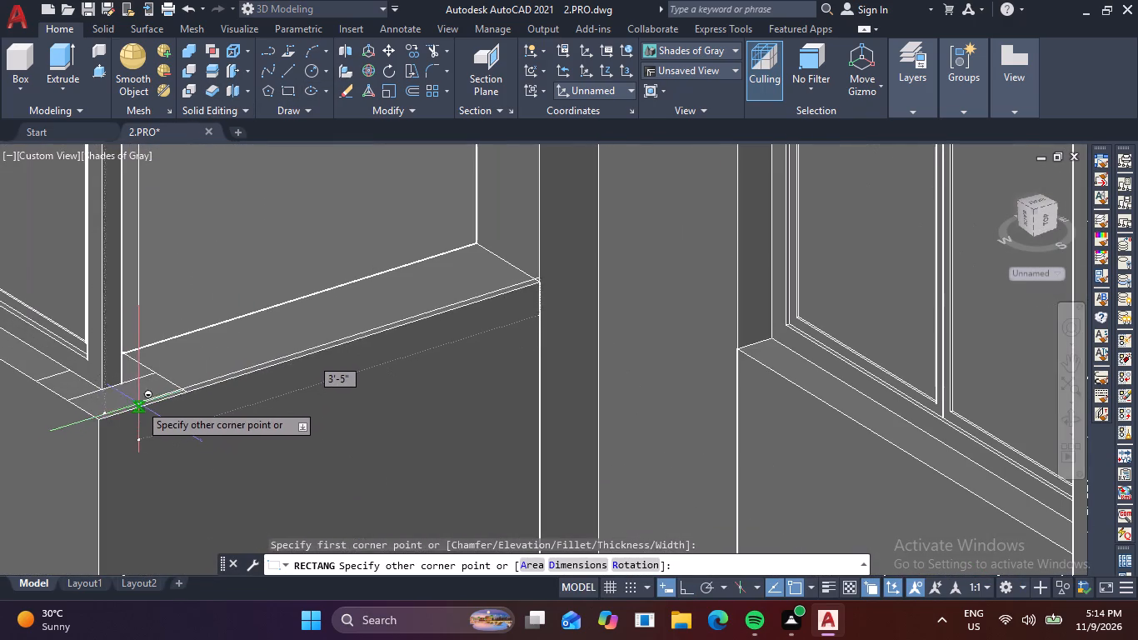
click(147, 403)
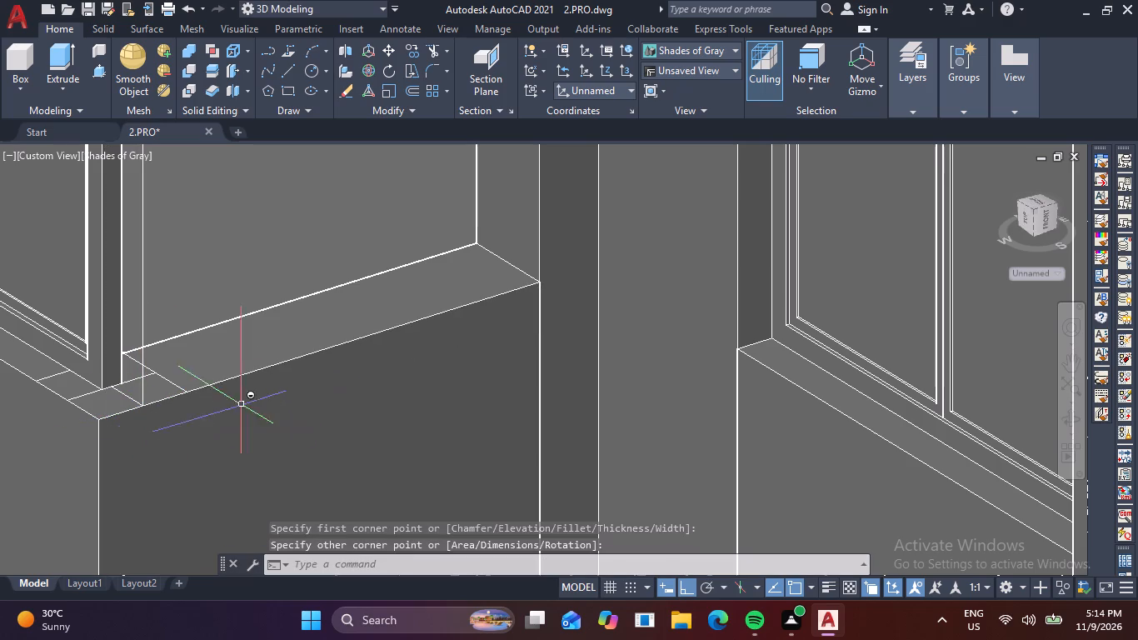
Move the new rectangle straight out from the opening along the green axis until it stands clear of the building.
click(142, 320)
scroll(272, 302, down, 3)
middle_drag(284, 305, 294, 412)
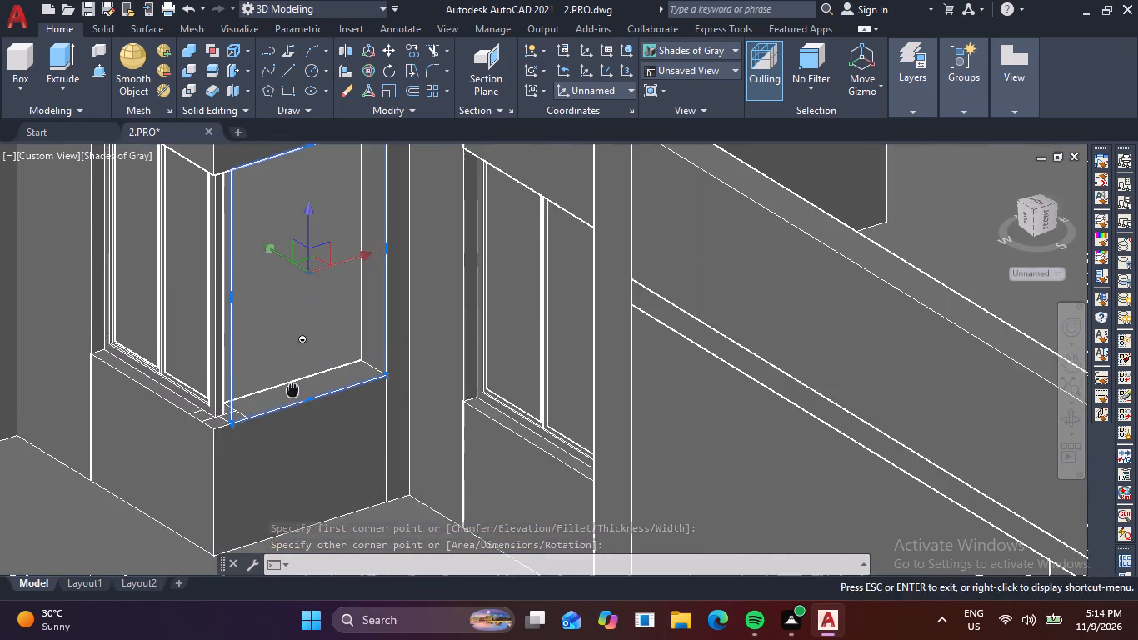
middle_drag(294, 412, 294, 415)
drag(268, 276, 310, 300)
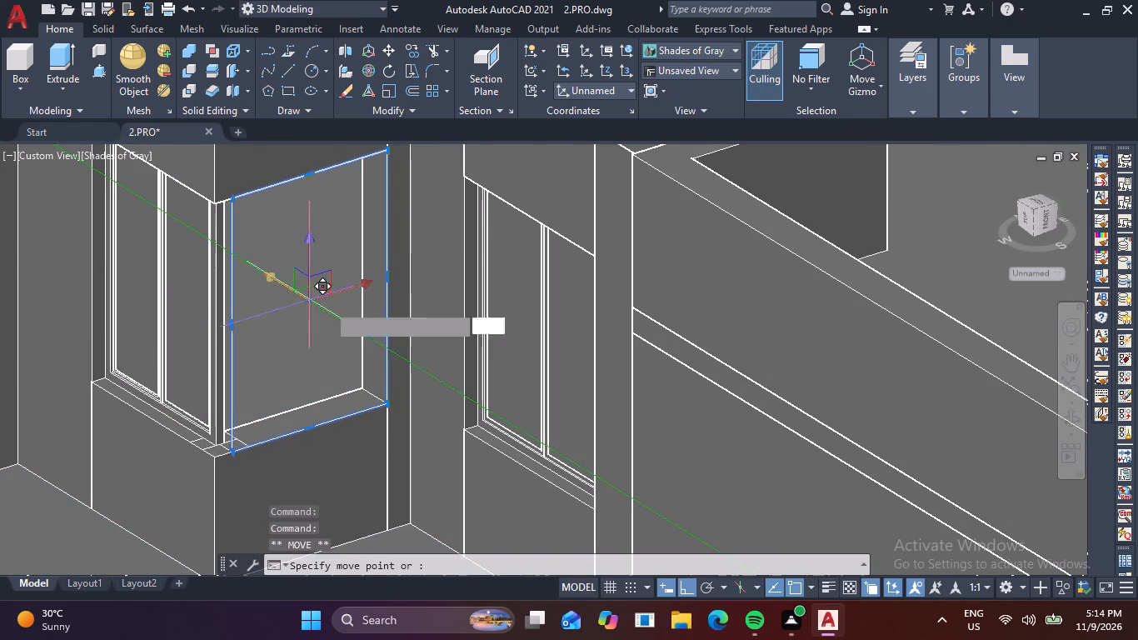
scroll(570, 408, down, 4)
middle_drag(643, 452, 243, 181)
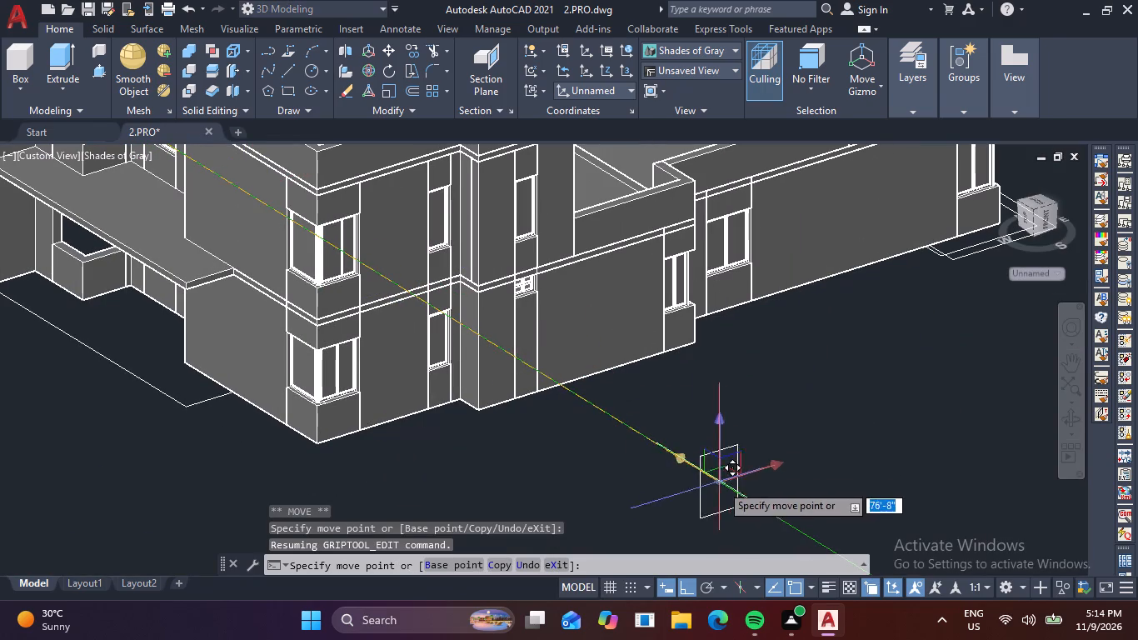
click(755, 513)
middle_drag(679, 512, 477, 427)
key(Escape)
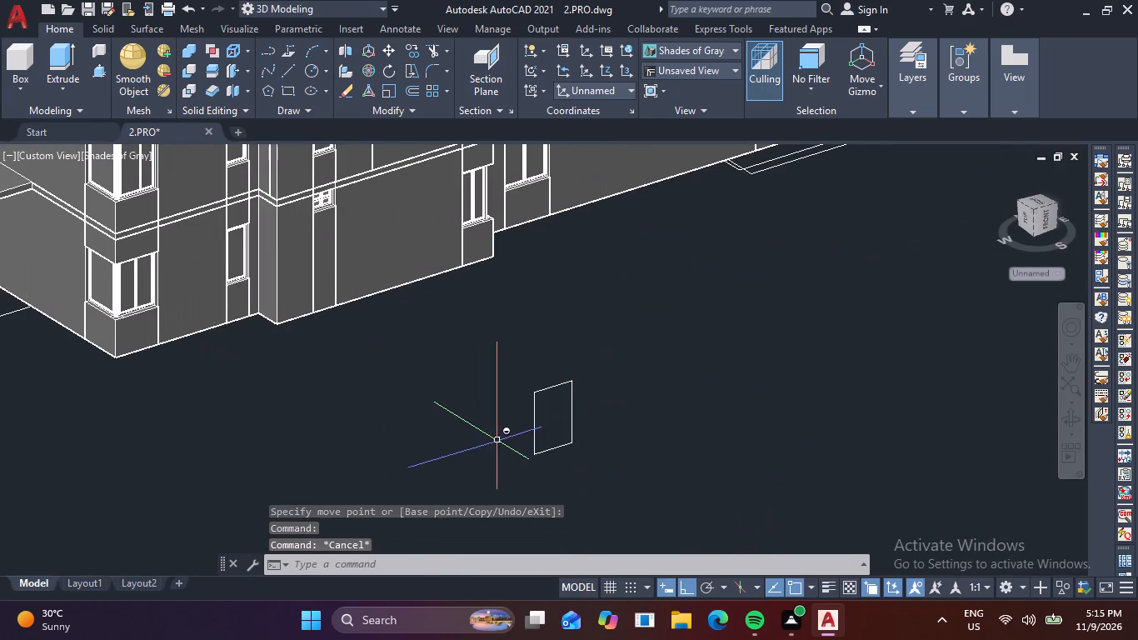
Turn on the grid and set the UCS origin at the rectangle's upper corner, with the XY plane on the rectangle and Z facing the building.
scroll(503, 412, up, 4)
middle_drag(756, 452, 506, 358)
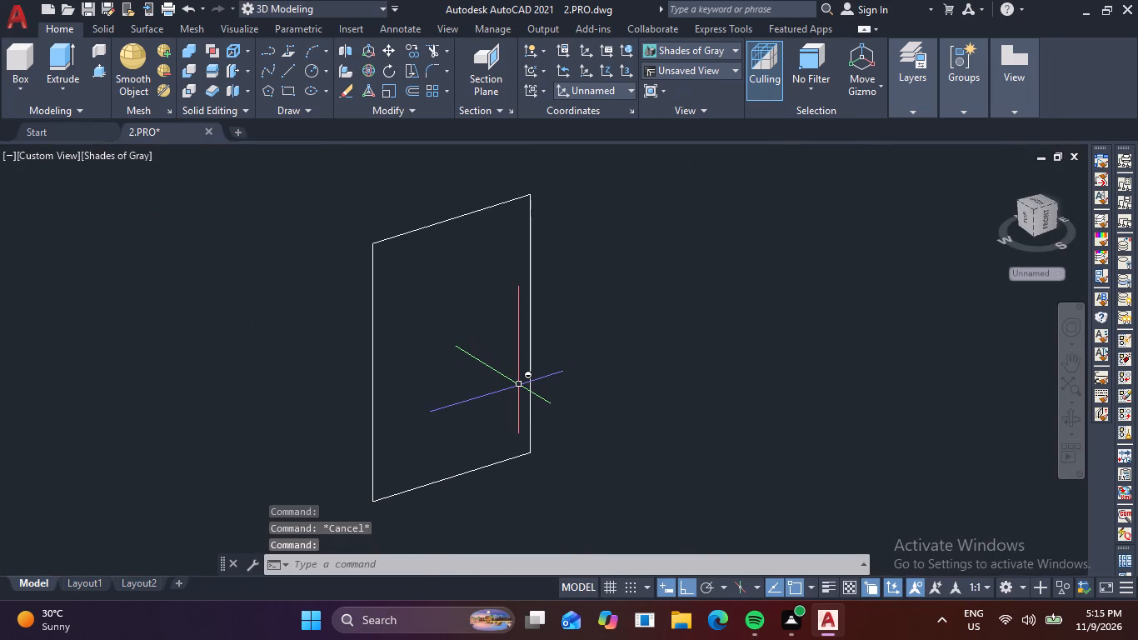
key(F7)
scroll(516, 382, down, 1)
middle_drag(510, 410, 453, 469)
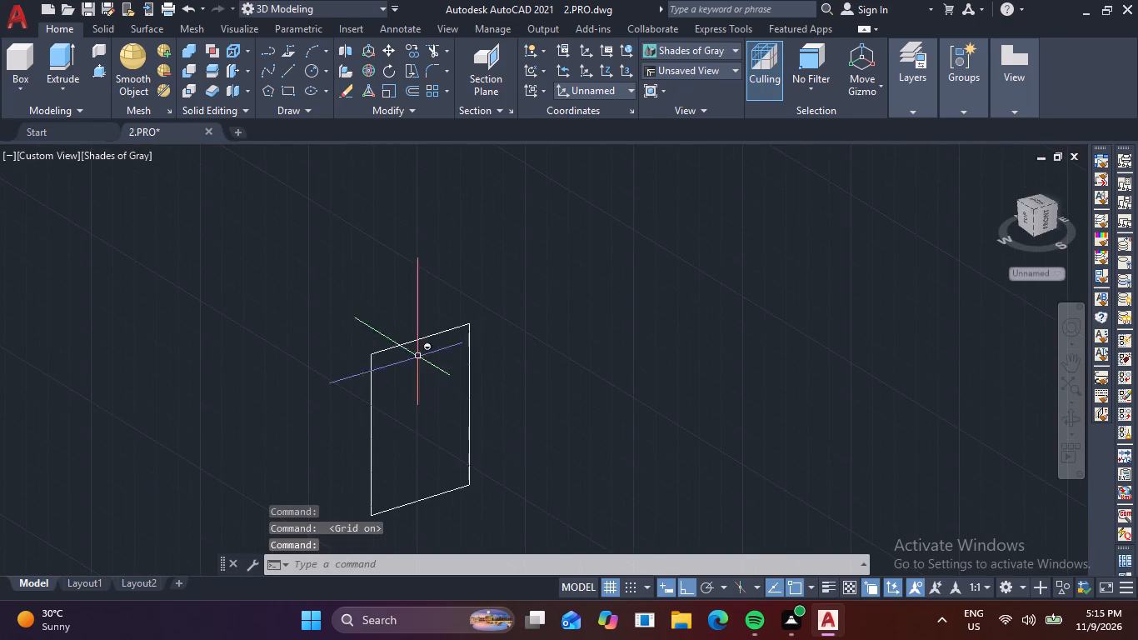
click(606, 73)
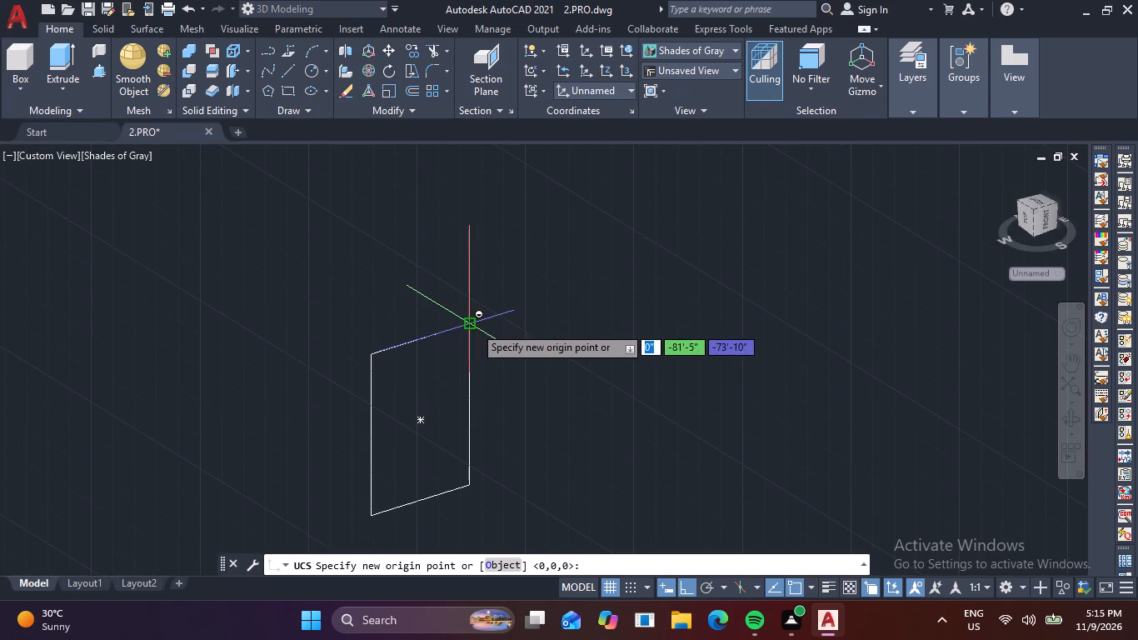
click(474, 326)
click(65, 433)
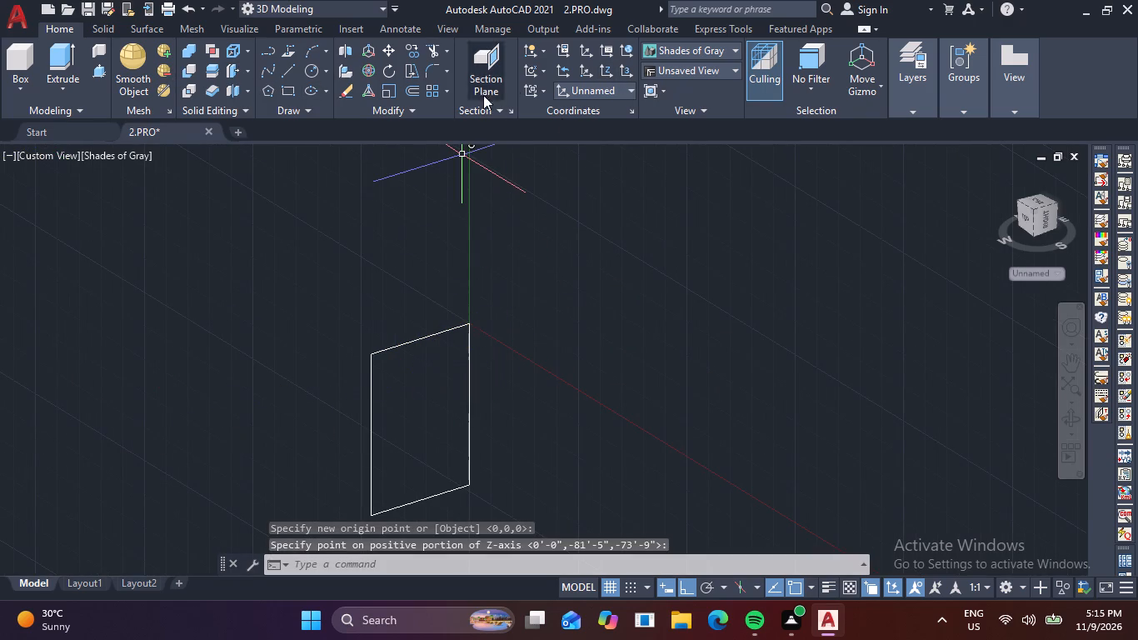
click(606, 71)
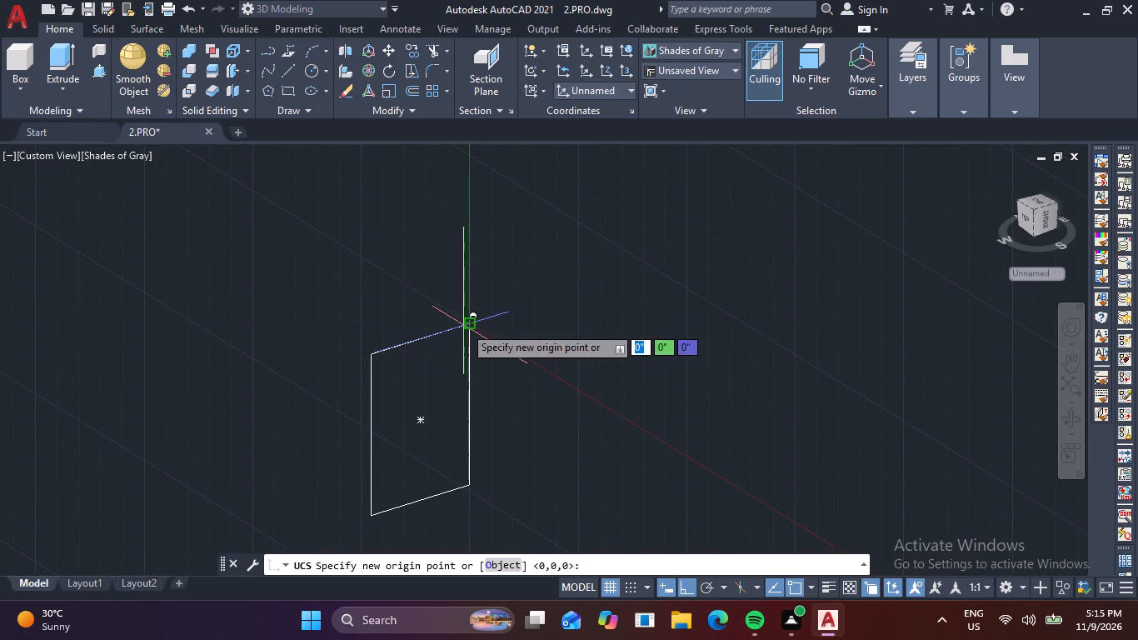
click(464, 326)
click(677, 457)
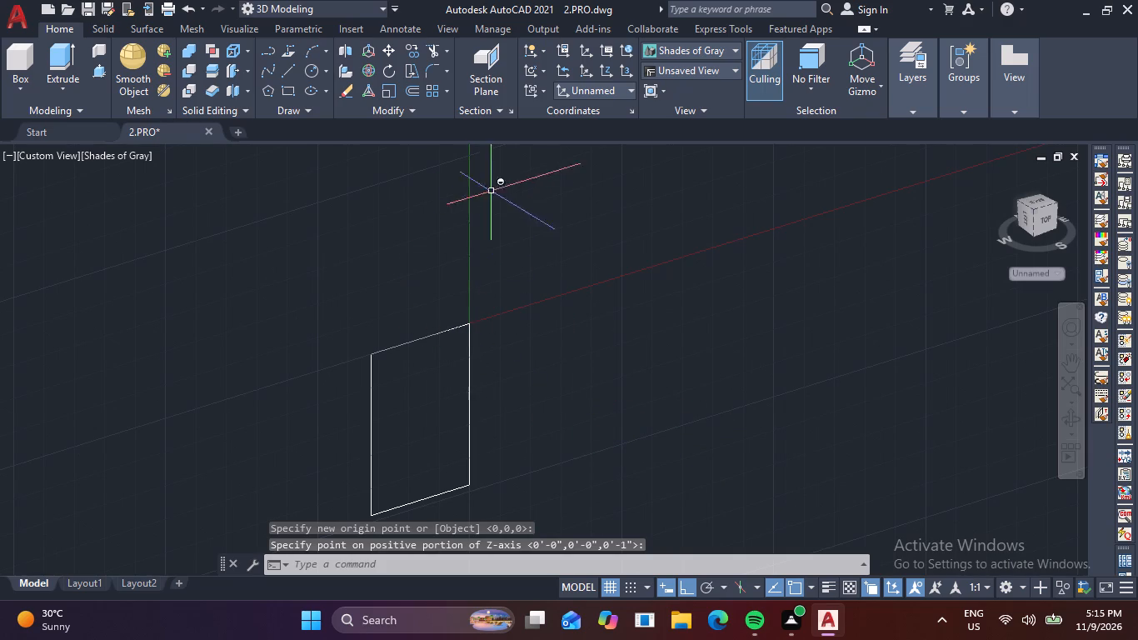
click(608, 62)
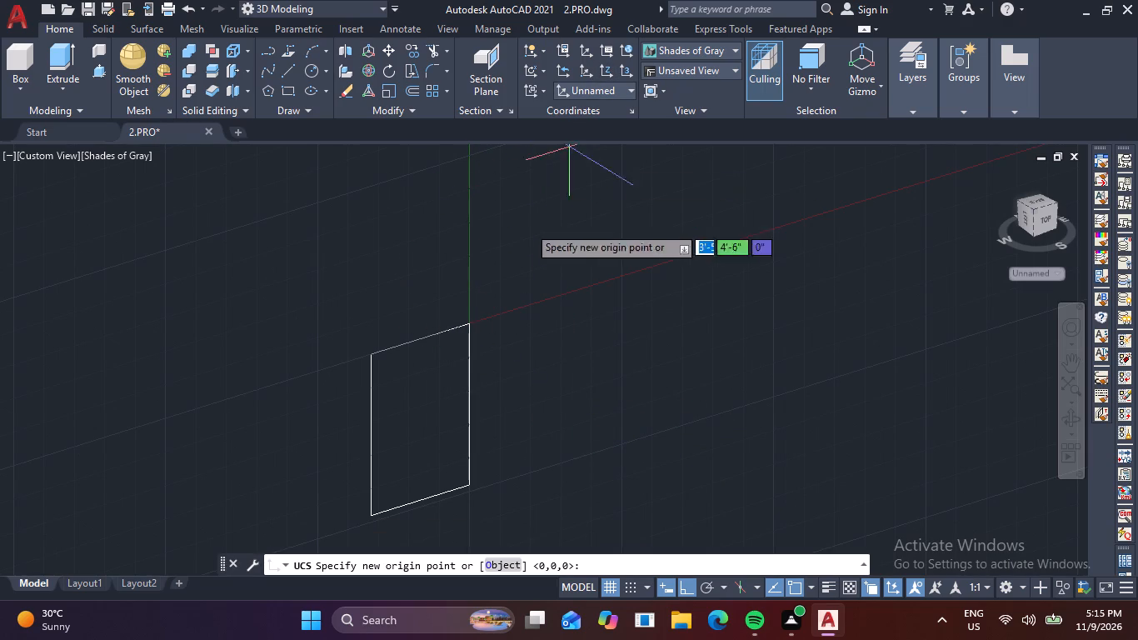
click(468, 323)
click(831, 217)
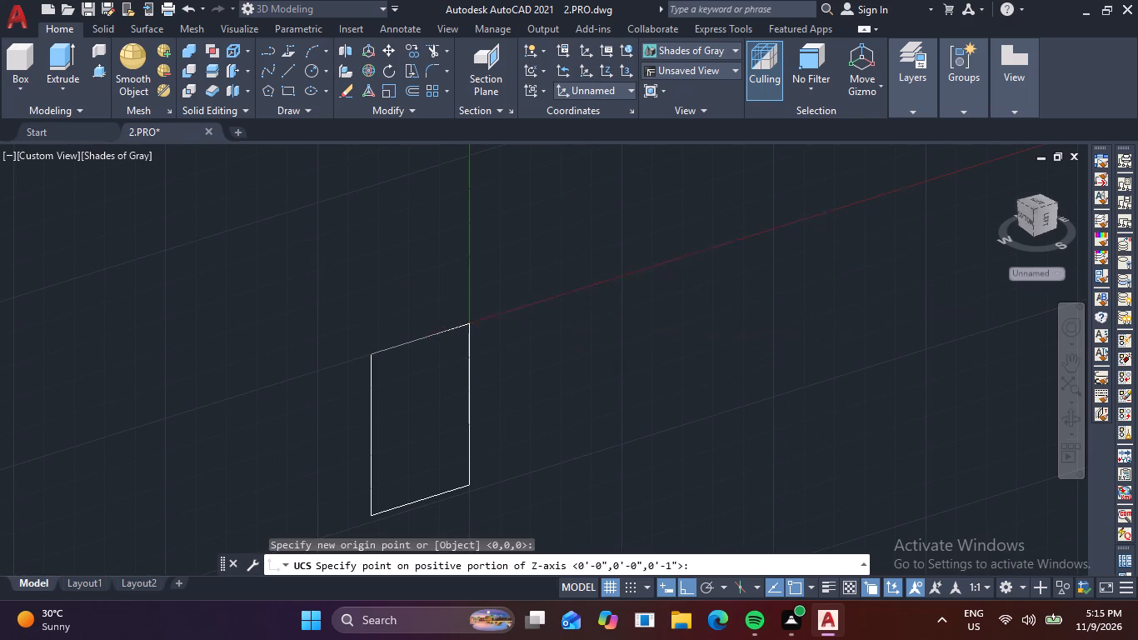
click(604, 62)
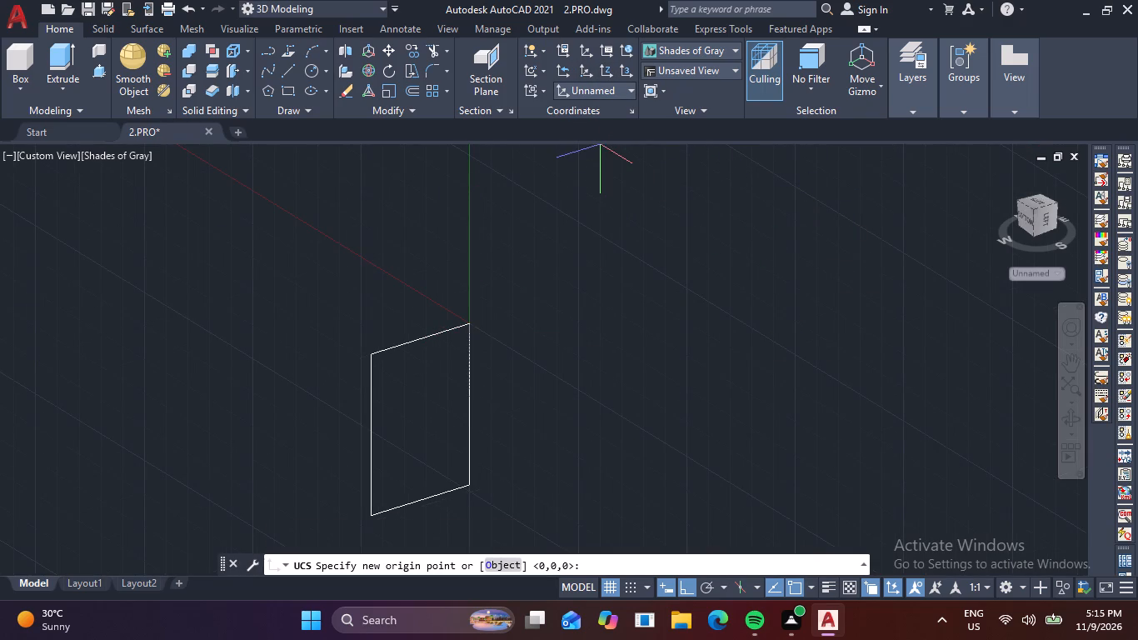
click(470, 326)
click(196, 242)
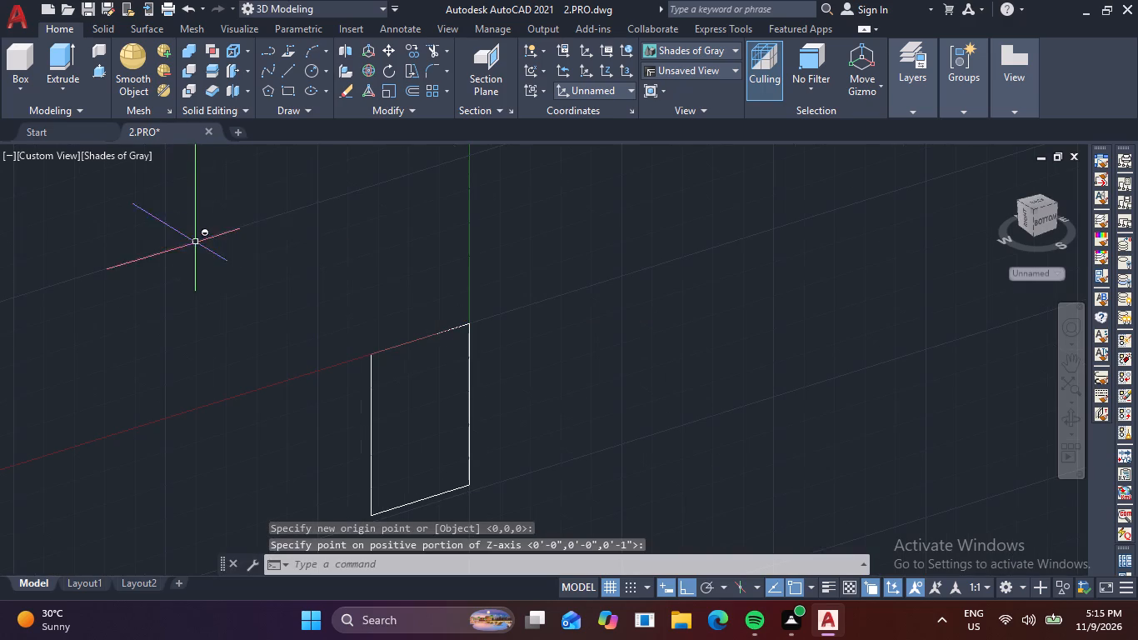
Offset the window rectangle 2" inward to outline the outer frame.
scroll(391, 406, up, 2)
middle_drag(396, 390, 315, 256)
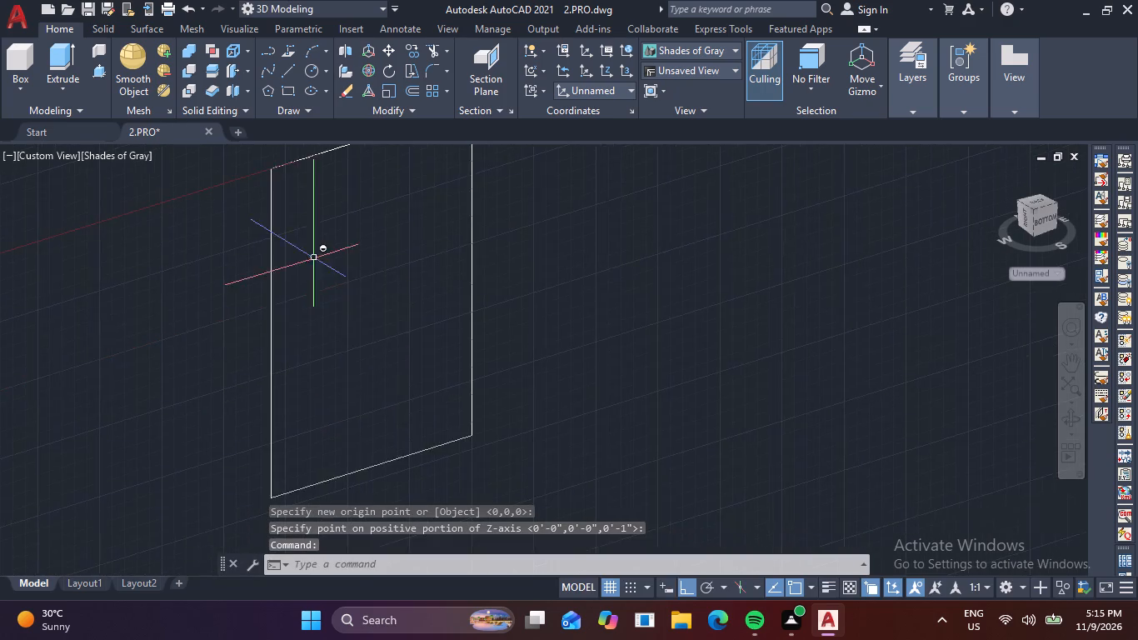
scroll(320, 292, down, 2)
key(o)
key(space)
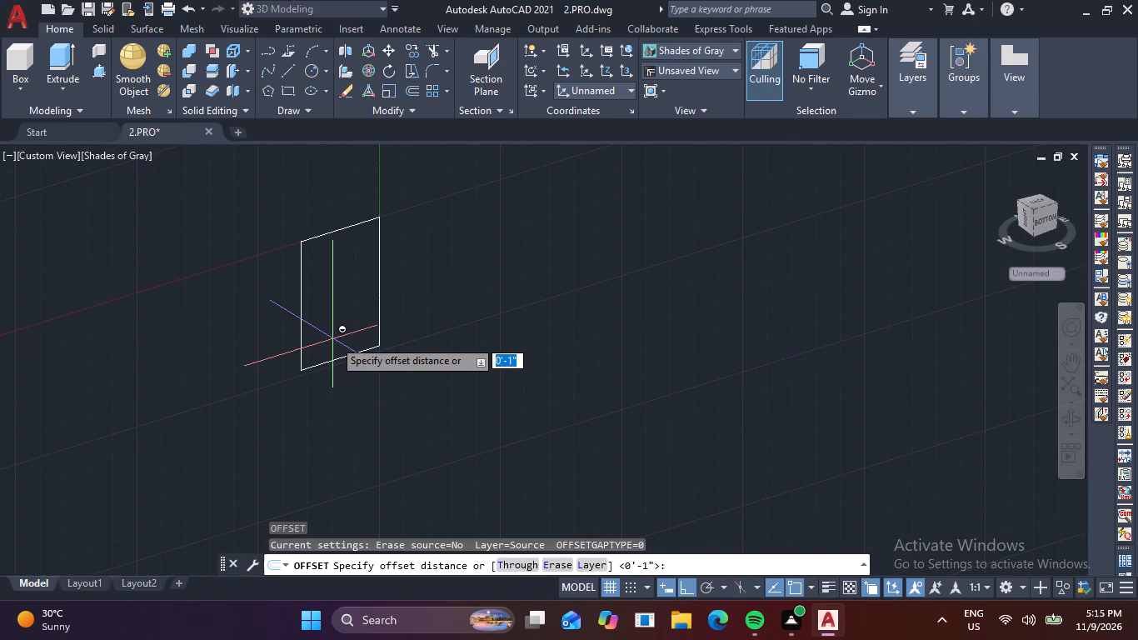
key(2)
key(space)
click(354, 226)
click(343, 321)
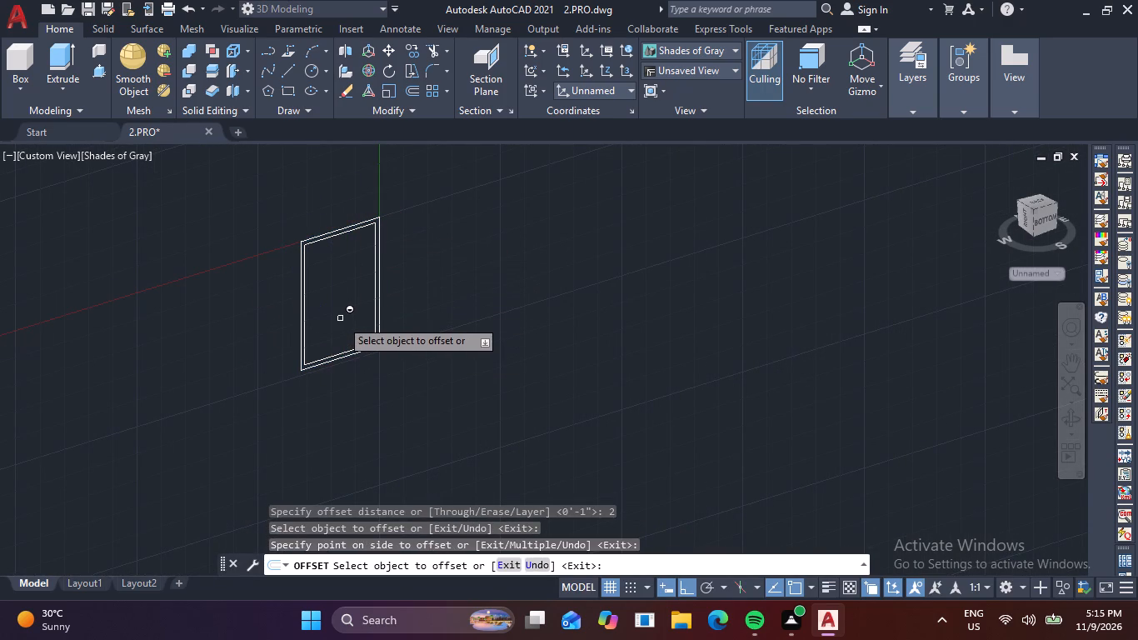
key(Escape)
key(Escape)
Draw a sash rectangle about 1'-6" by 4'-8" from the inner outline's upper corner to the midpoint of its bottom edge.
text(REC)
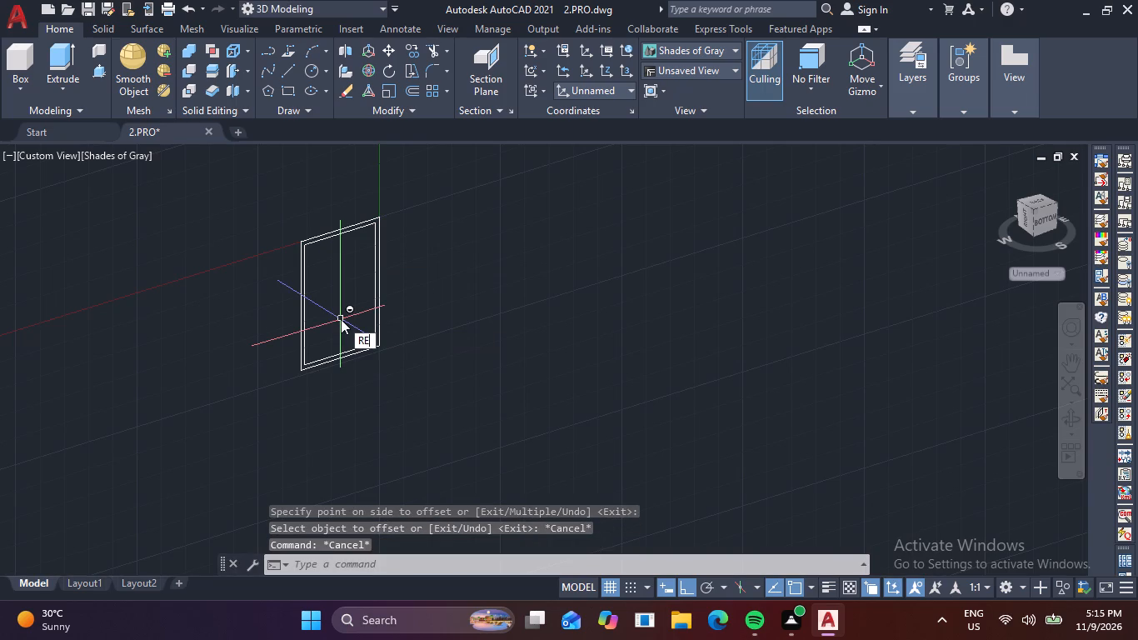
key(space)
scroll(285, 261, up, 2)
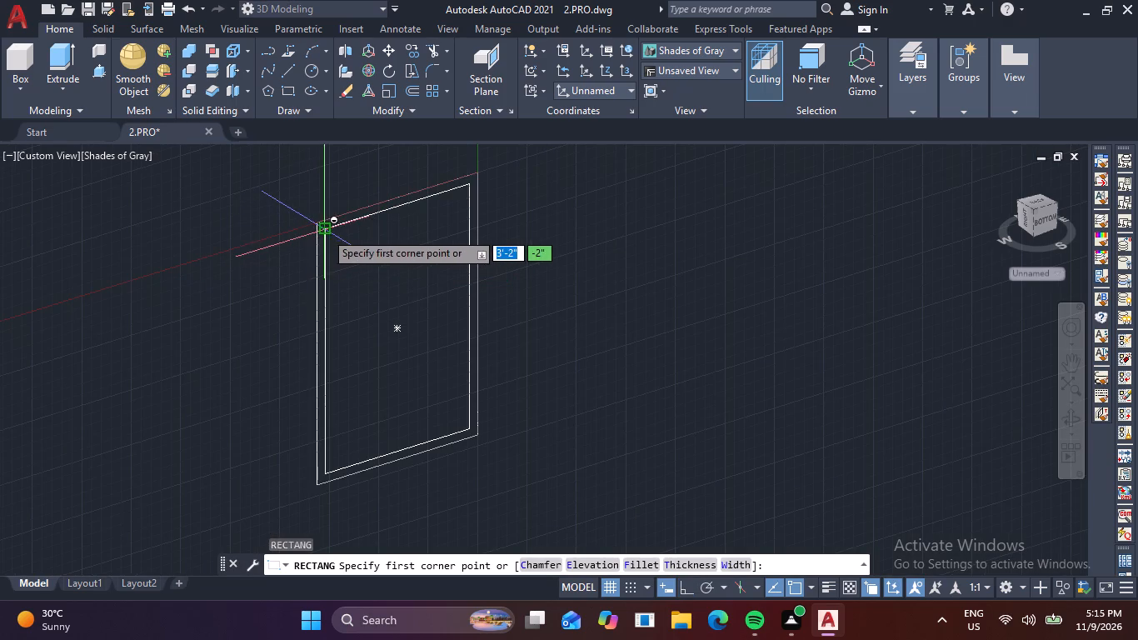
click(325, 232)
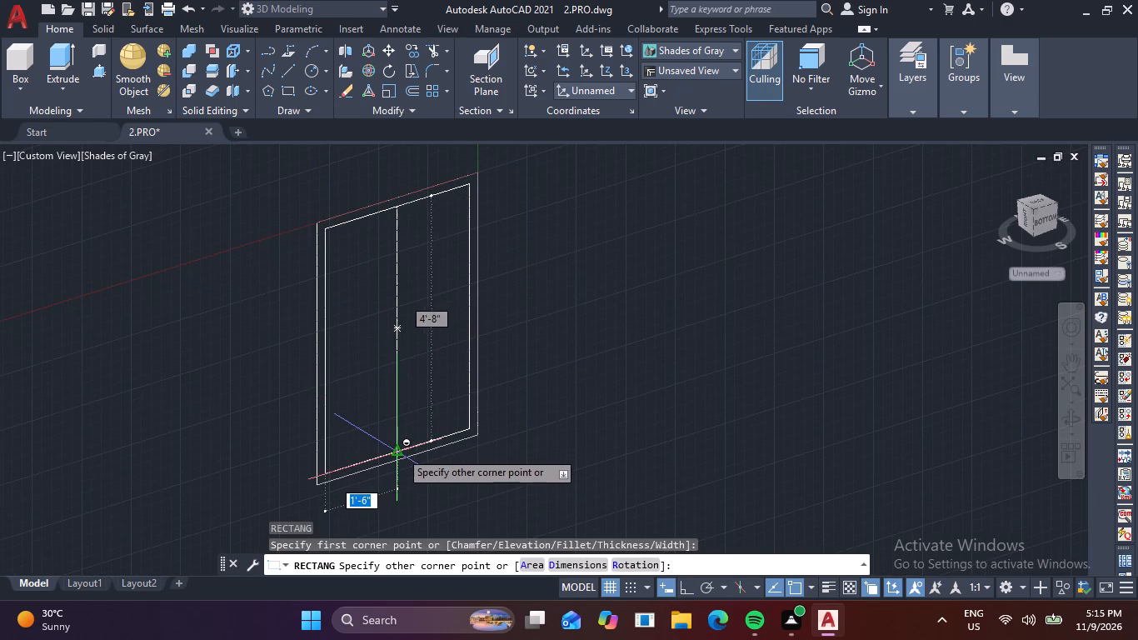
click(400, 451)
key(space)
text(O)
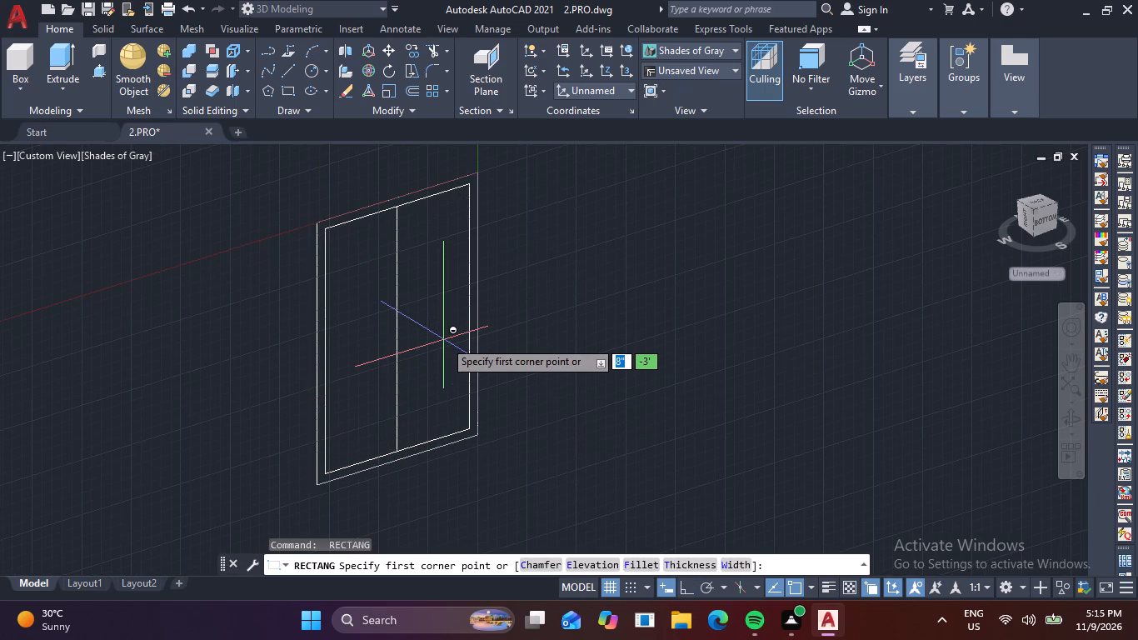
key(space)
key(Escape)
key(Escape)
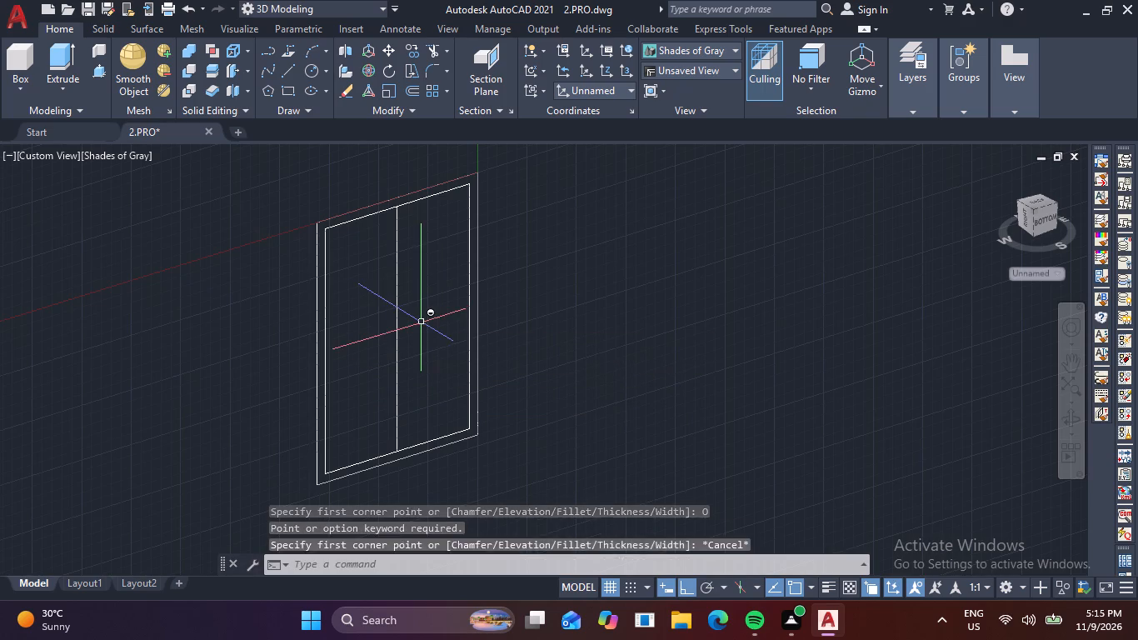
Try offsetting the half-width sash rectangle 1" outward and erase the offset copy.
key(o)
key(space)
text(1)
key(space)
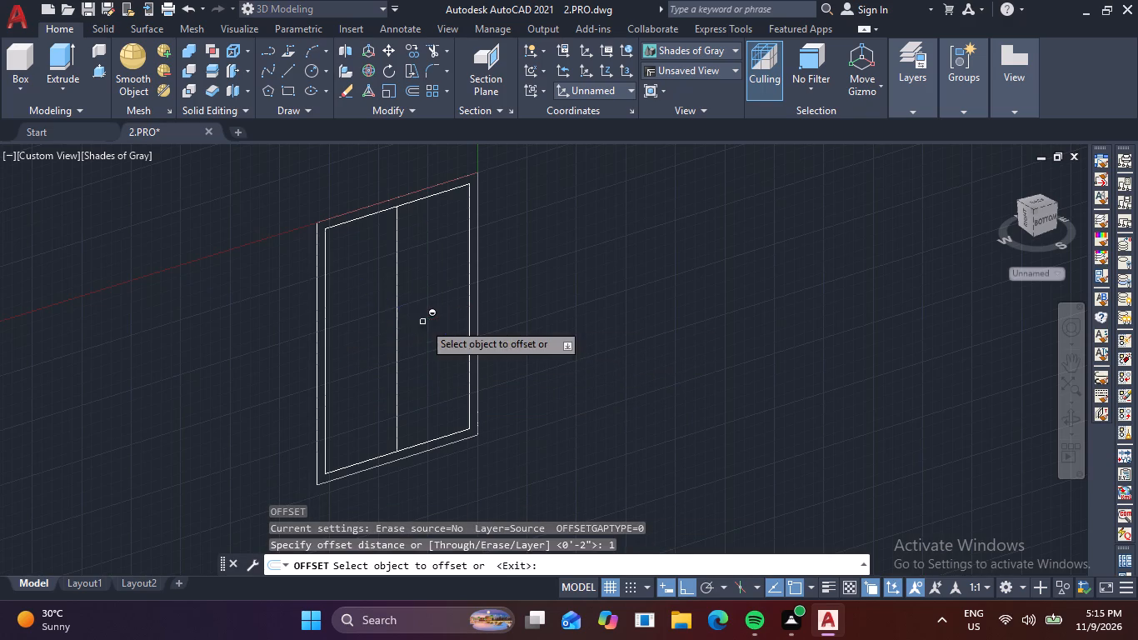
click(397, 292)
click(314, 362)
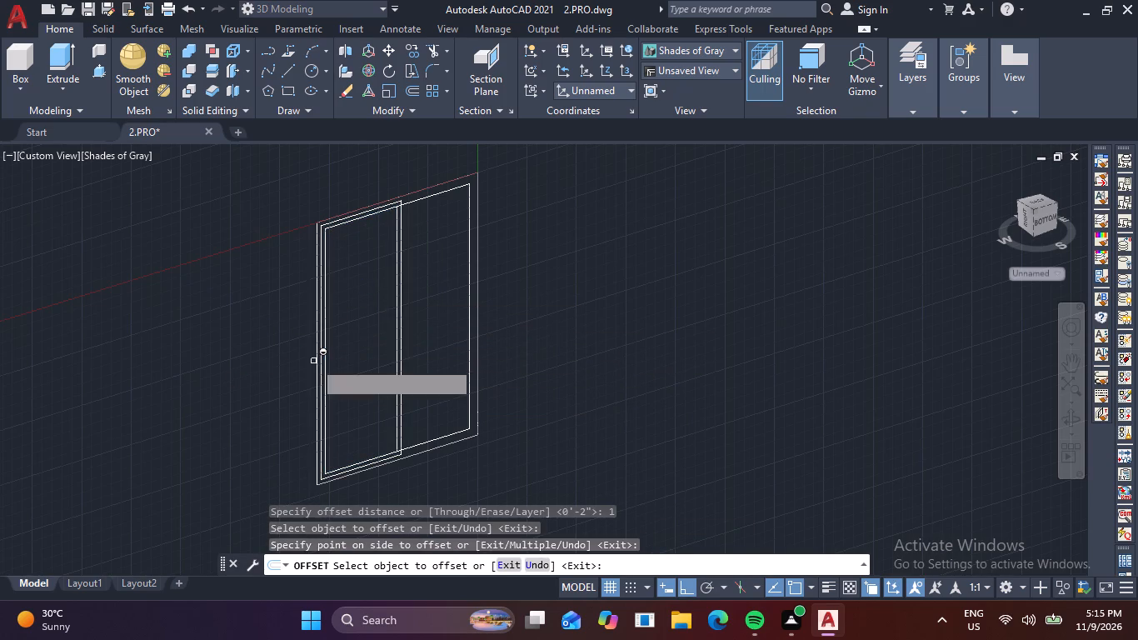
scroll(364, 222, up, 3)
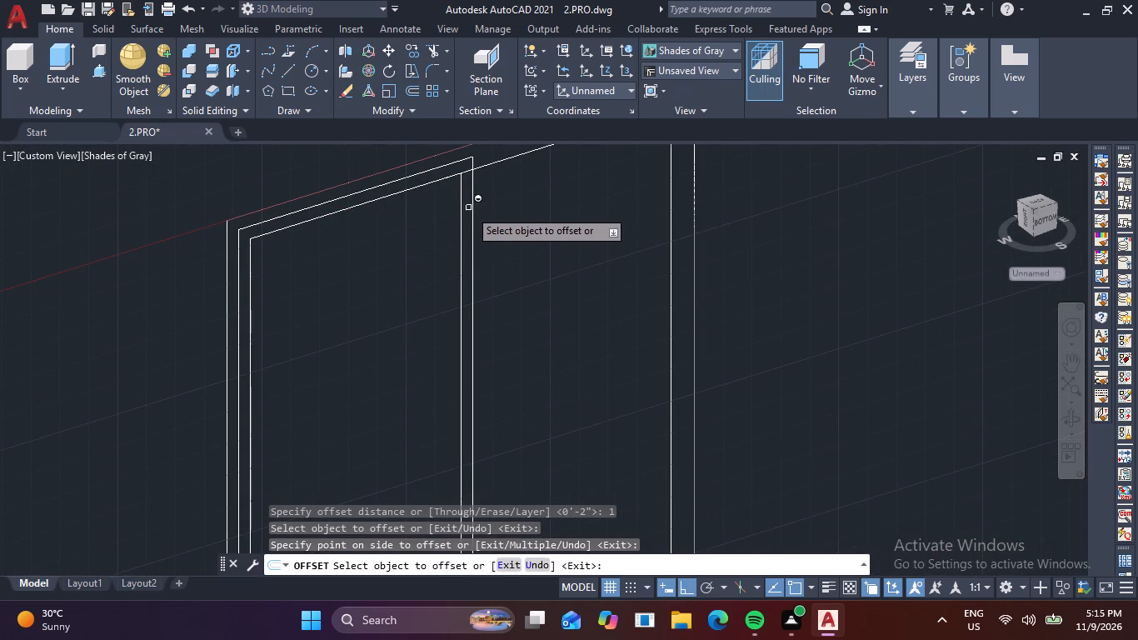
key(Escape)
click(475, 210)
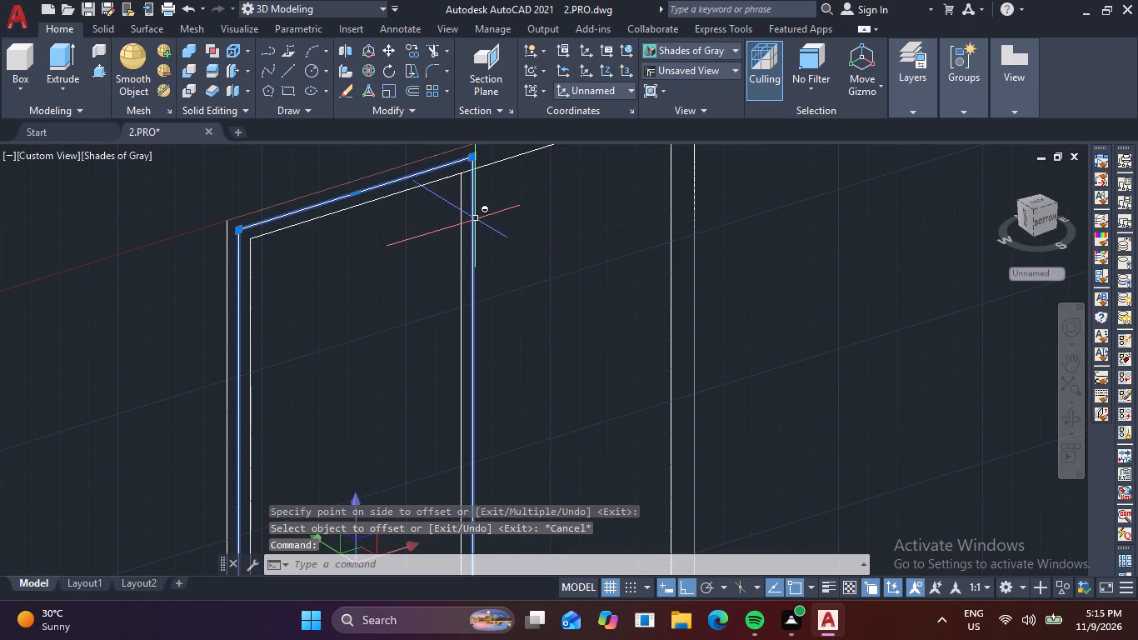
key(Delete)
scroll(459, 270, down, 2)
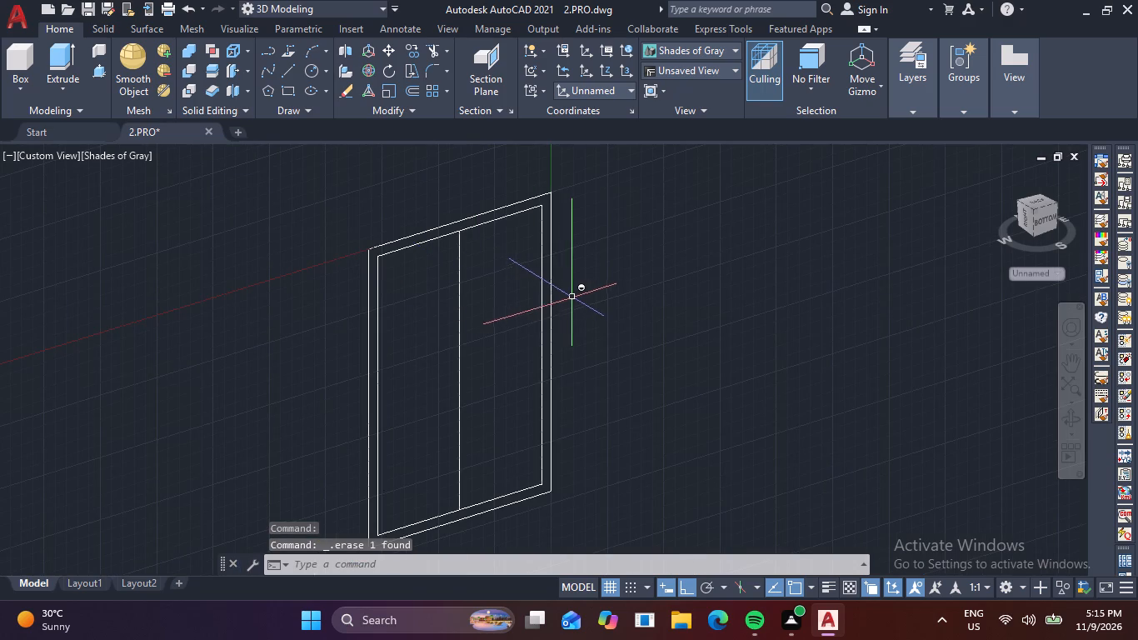
Offset the half-width sash rectangle 1" inward to outline the sash frame.
key(o)
key(space)
key(1)
key(space)
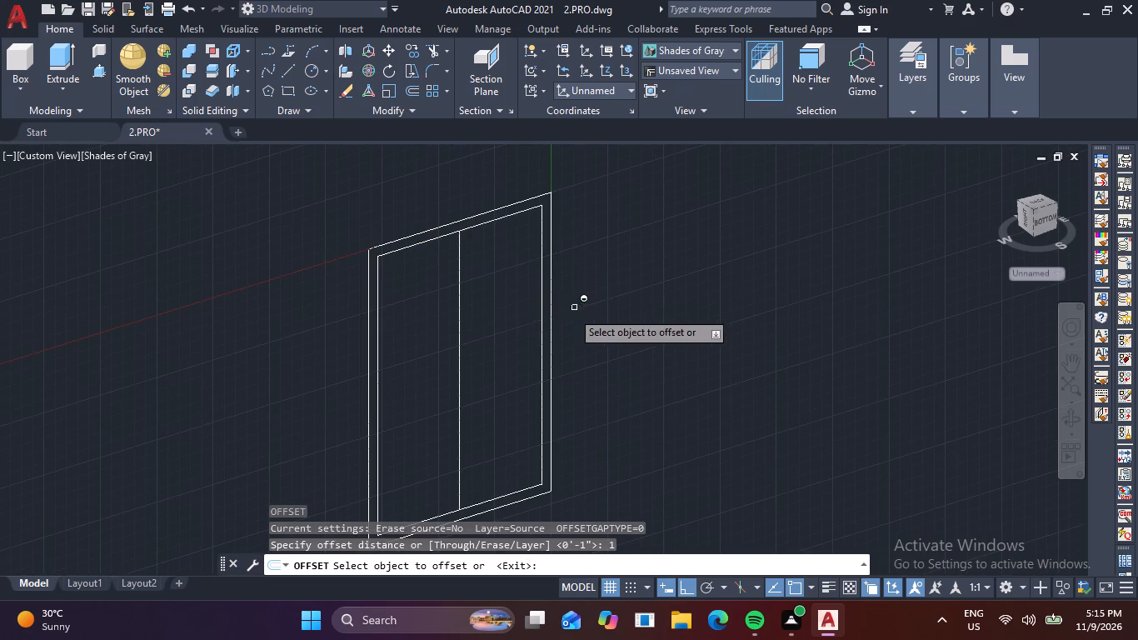
scroll(467, 262, up, 1)
click(458, 234)
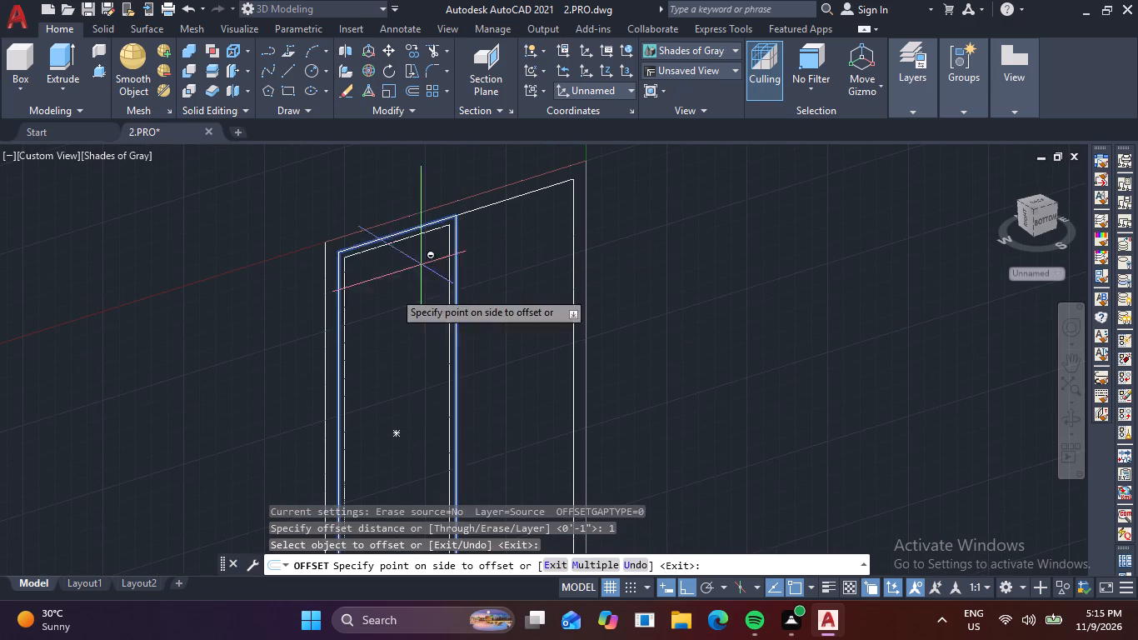
click(363, 324)
key(Escape)
key(Escape)
scroll(553, 282, down, 1)
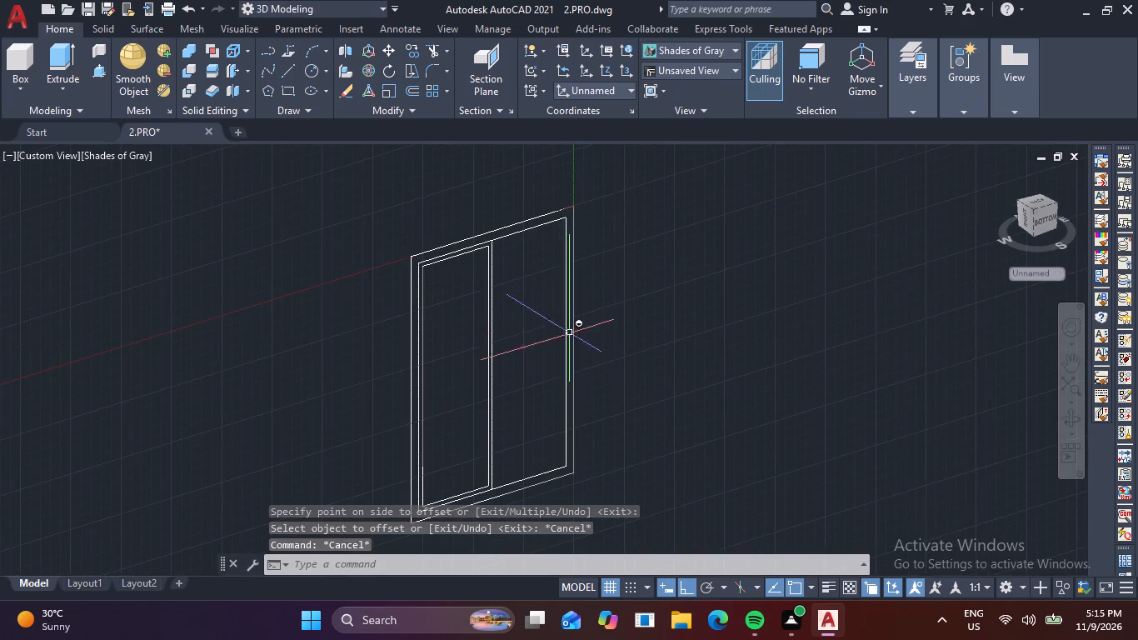
Presspull the area between the two outer window outlines 2" outward to form the solid outer frame.
middle_drag(560, 354, 557, 293)
scroll(483, 437, up, 1)
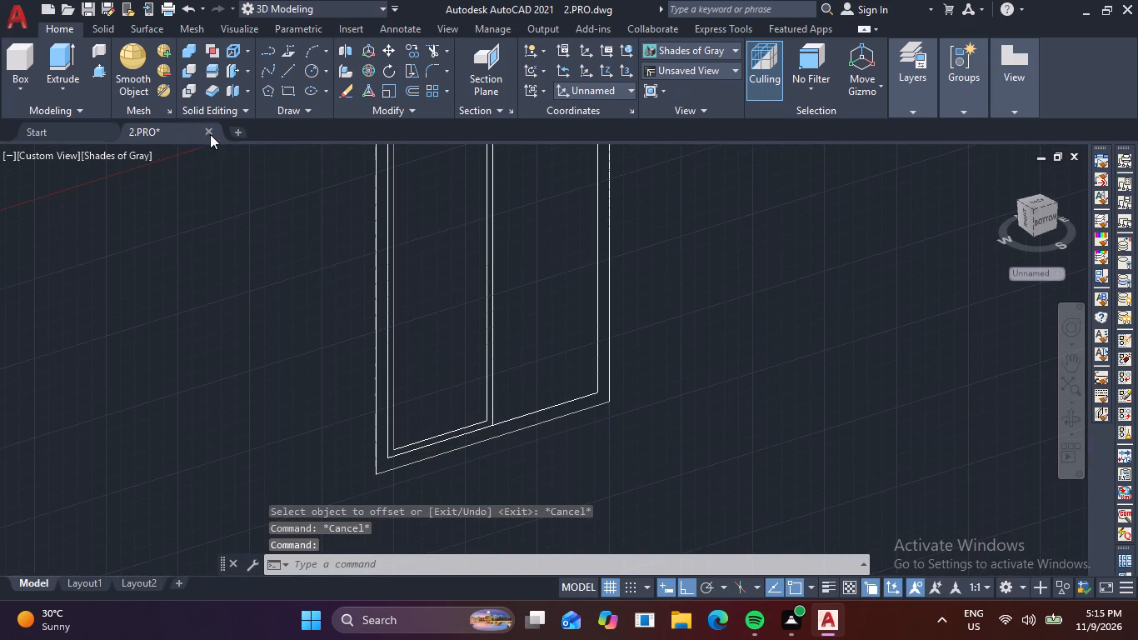
scroll(414, 282, down, 1)
middle_drag(414, 292, 415, 447)
middle_drag(470, 363, 456, 281)
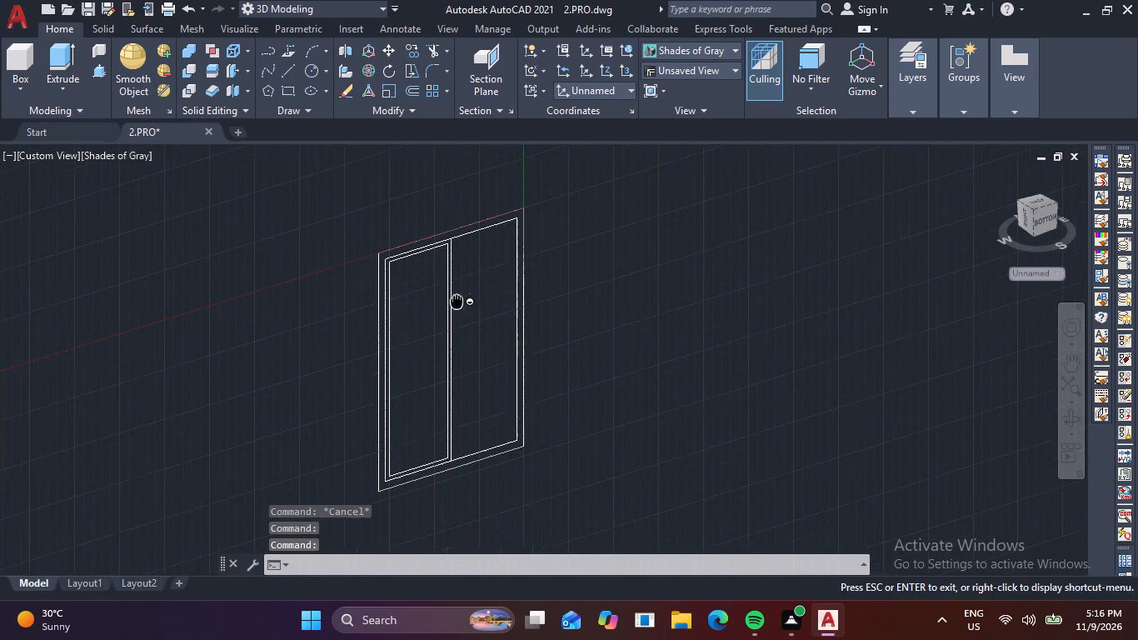
middle_drag(456, 281, 456, 280)
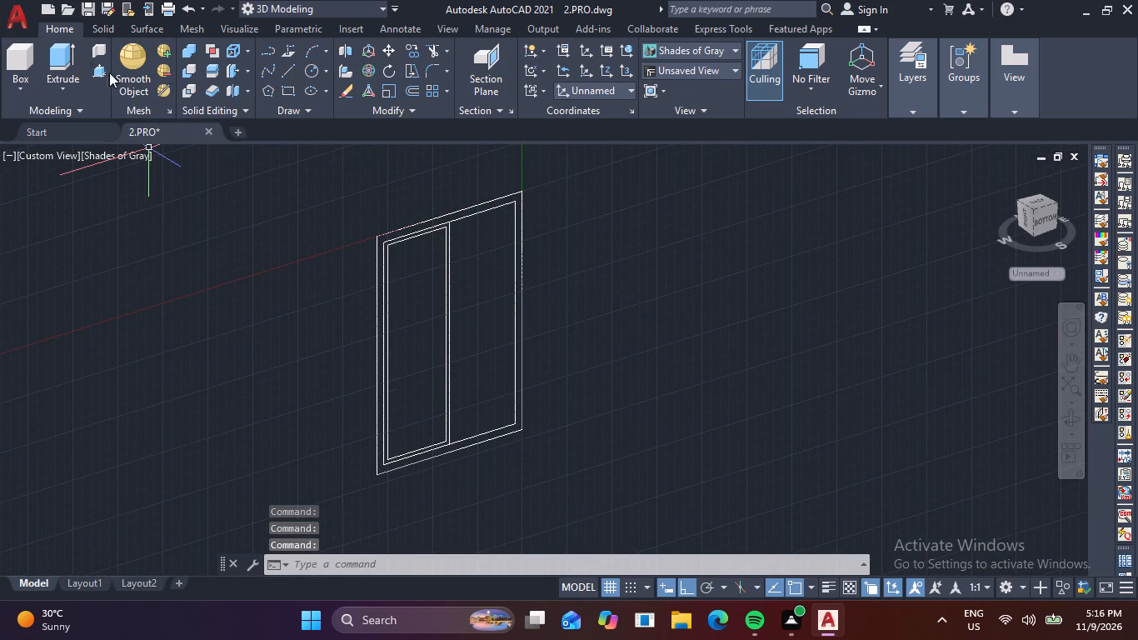
click(94, 67)
scroll(383, 237, up, 1)
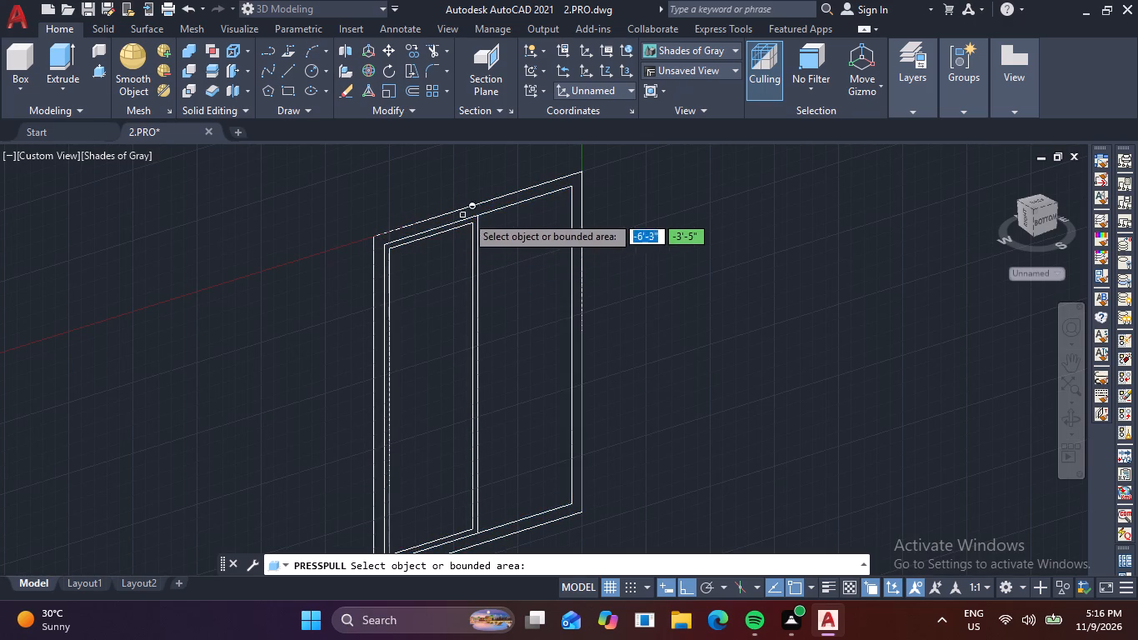
click(502, 202)
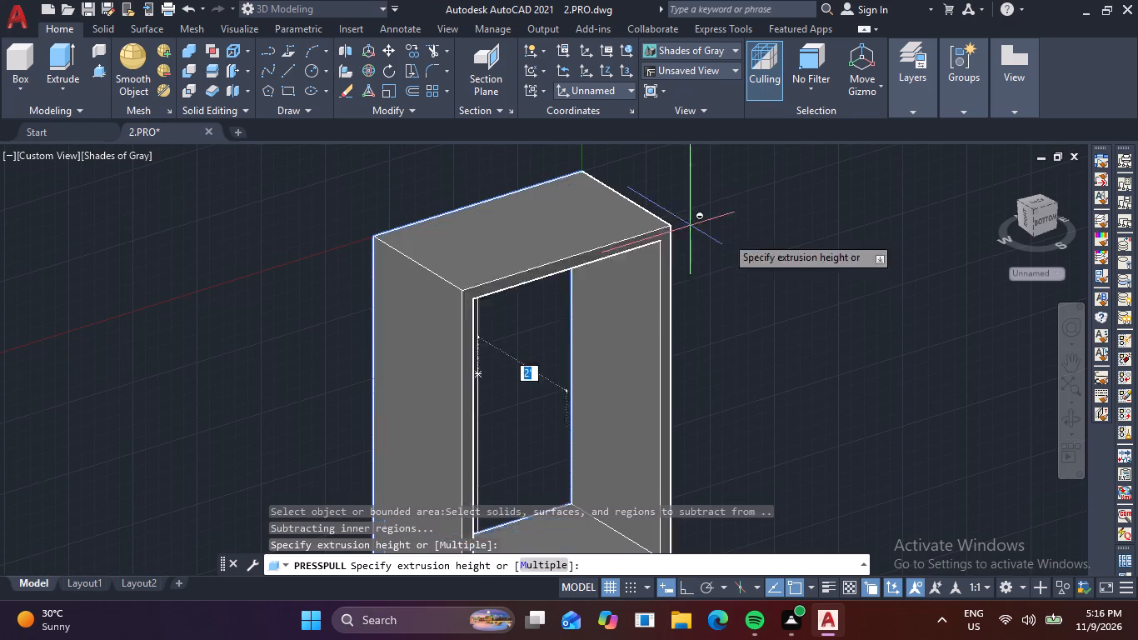
key(2)
key(space)
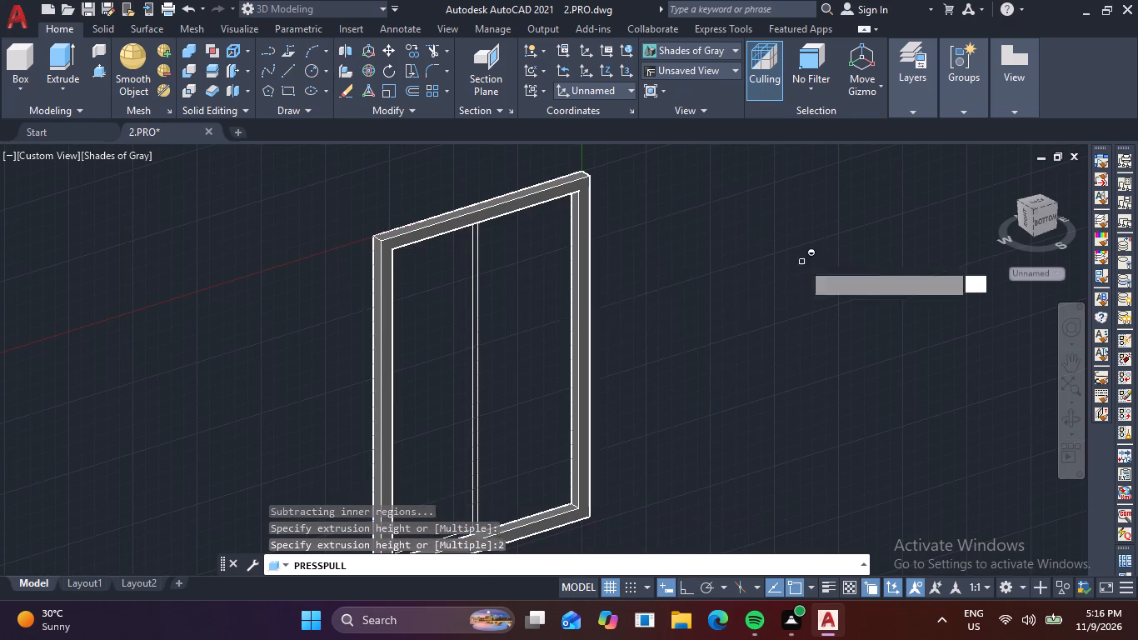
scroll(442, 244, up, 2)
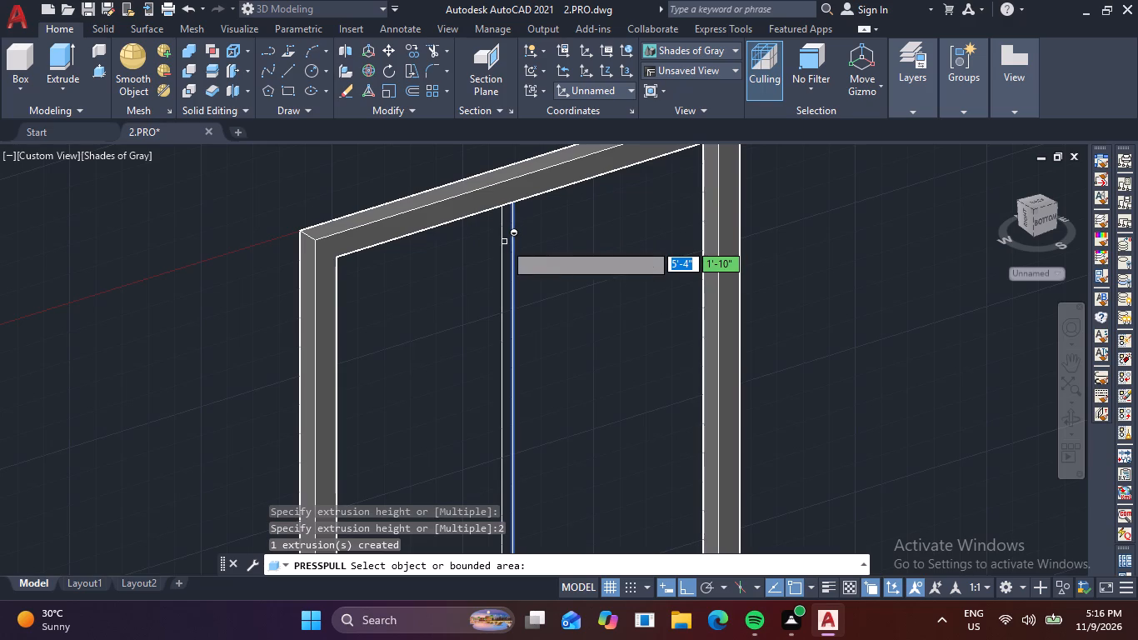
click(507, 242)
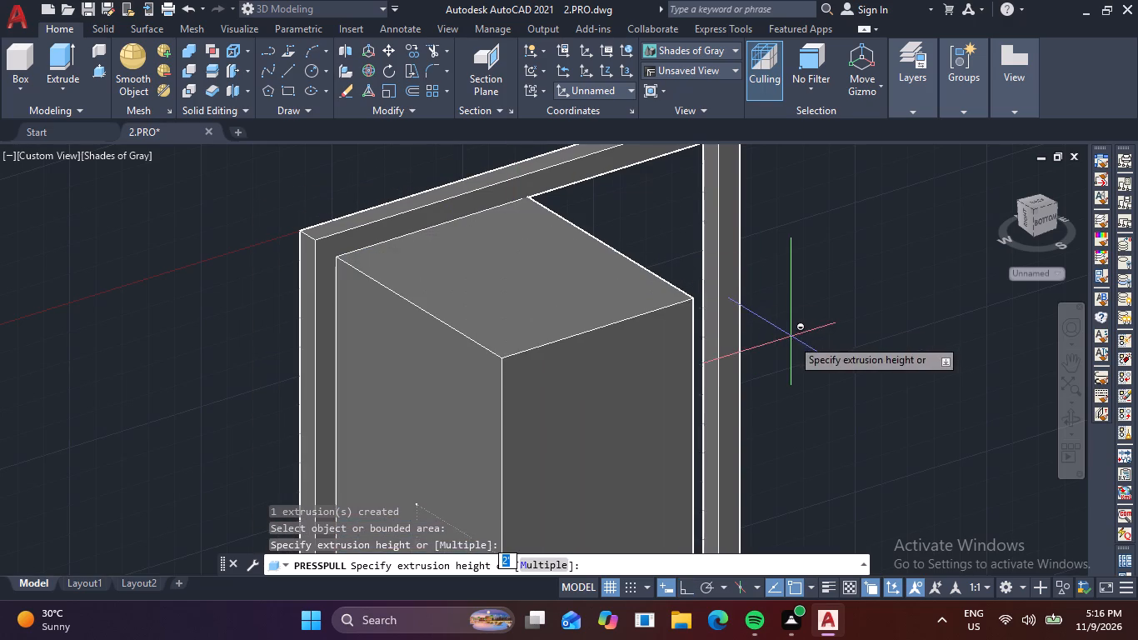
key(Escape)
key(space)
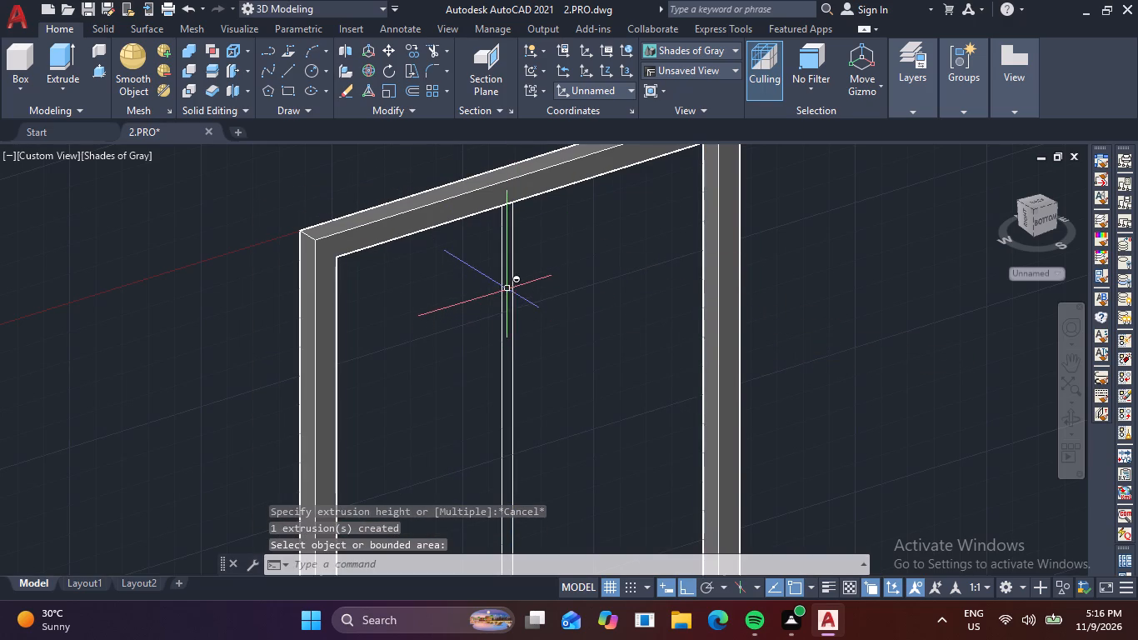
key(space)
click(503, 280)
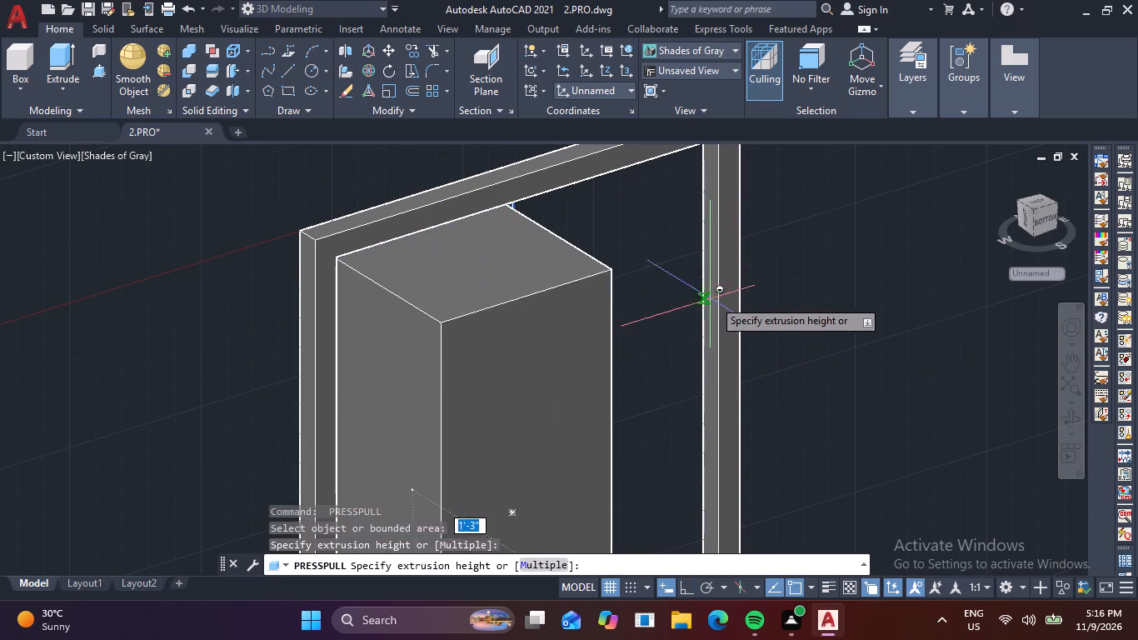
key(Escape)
Presspull the band between the two half-width sash outlines 1" to form the solid sash frame.
scroll(537, 338, down, 2)
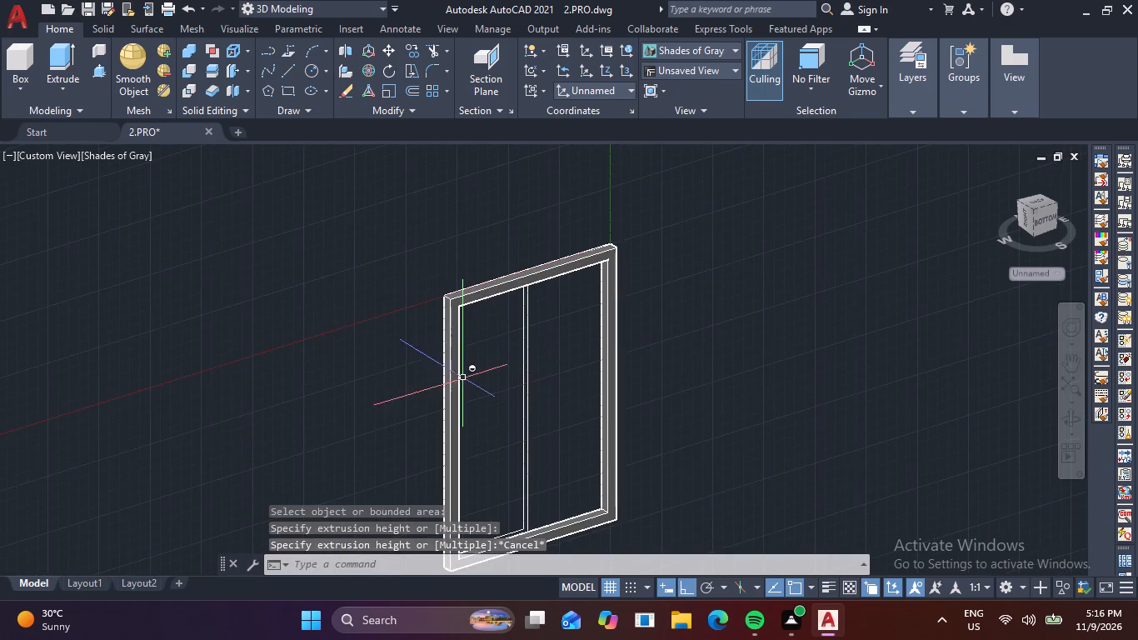
middle_drag(471, 368, 497, 313)
scroll(577, 453, up, 2)
middle_drag(553, 527, 550, 383)
scroll(477, 401, up, 4)
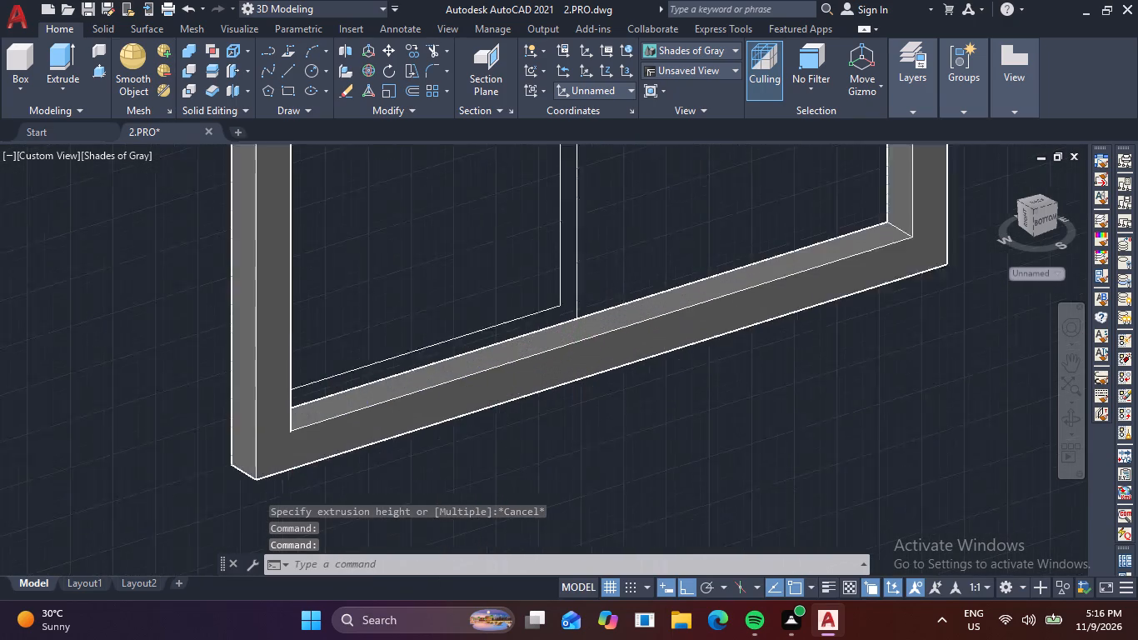
key(space)
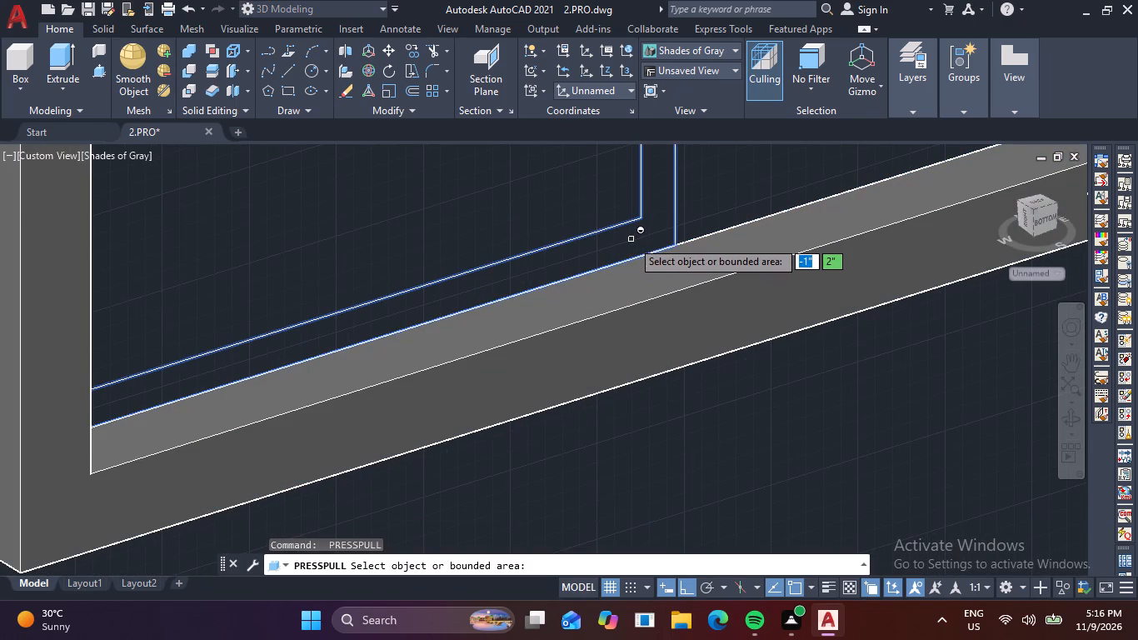
click(651, 229)
scroll(856, 327, down, 3)
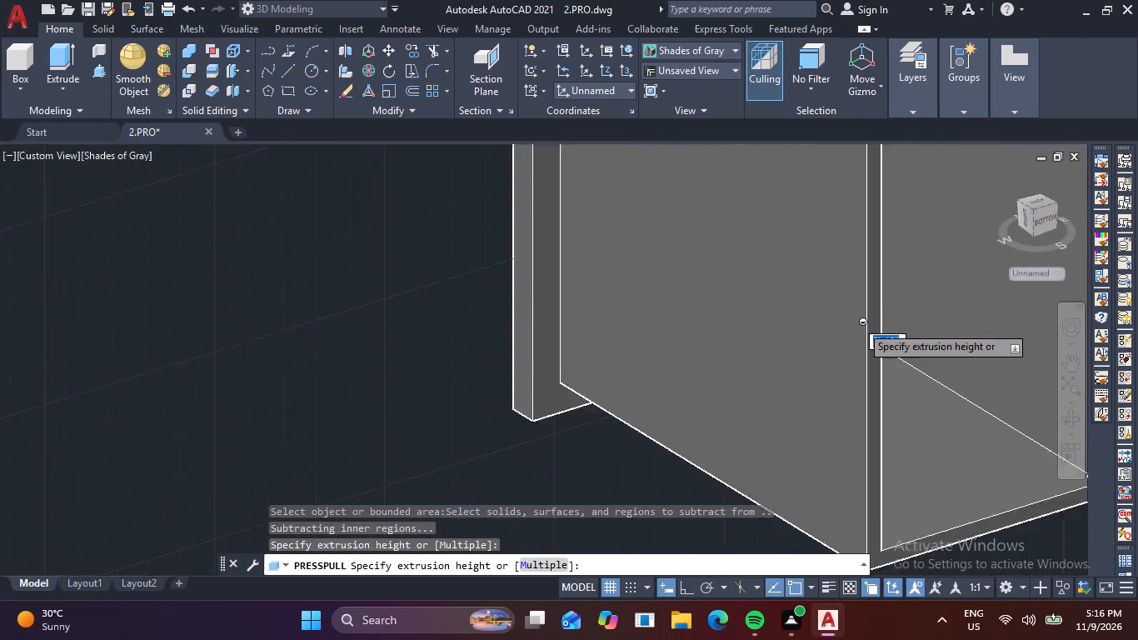
middle_drag(738, 337, 437, 299)
middle_drag(497, 392, 323, 459)
key(1)
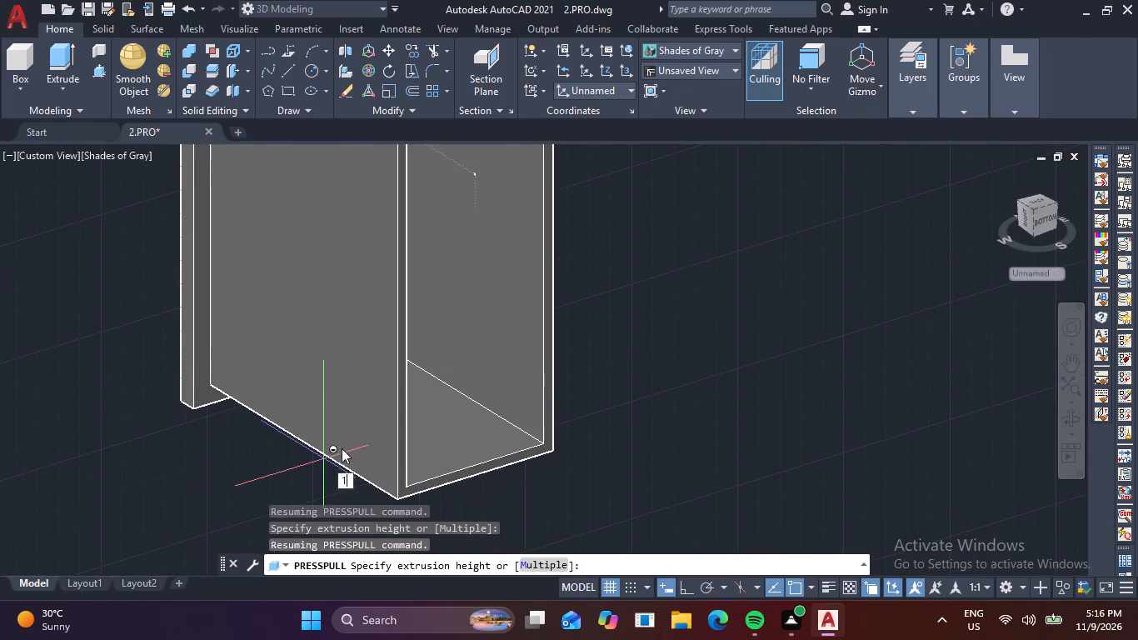
key(space)
Presspull the area inside the sash frame 0.6" to form the glass pane.
click(247, 257)
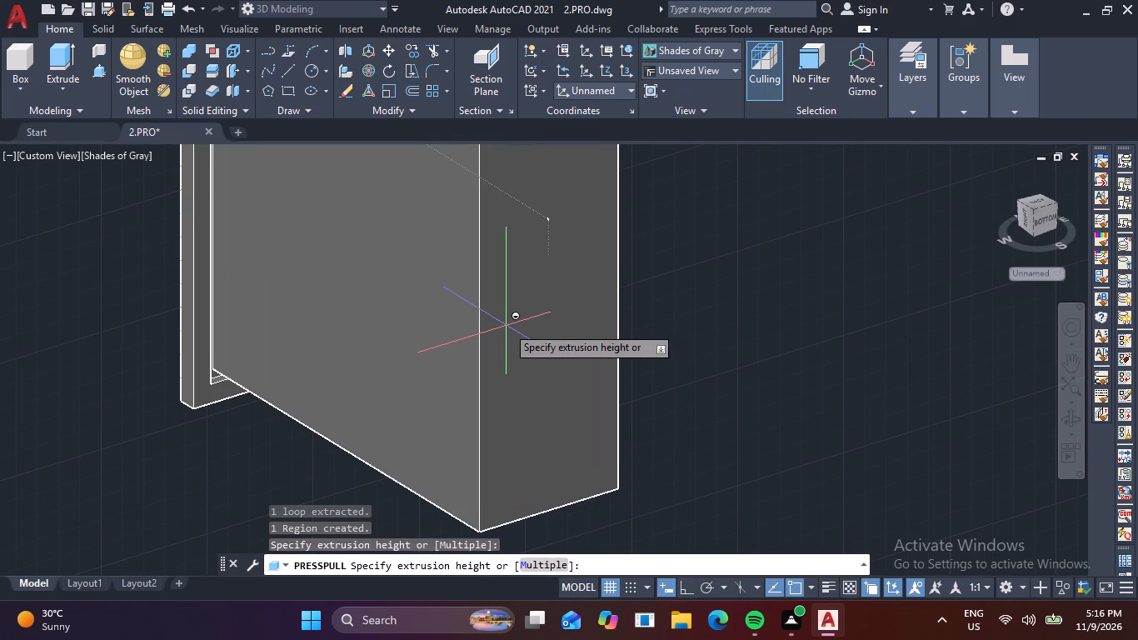
text(.6)
key(space)
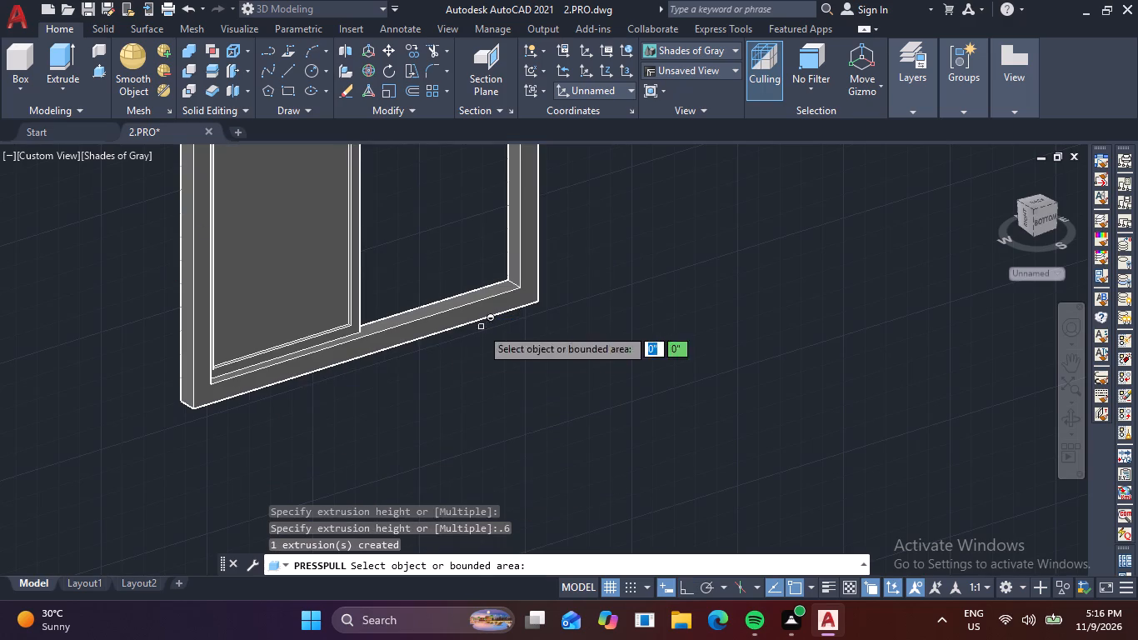
key(Escape)
Move the glass pane from its lower corner along the sash frame's thickness toward the middle of the sash.
shift+middle_drag(396, 407, 395, 407)
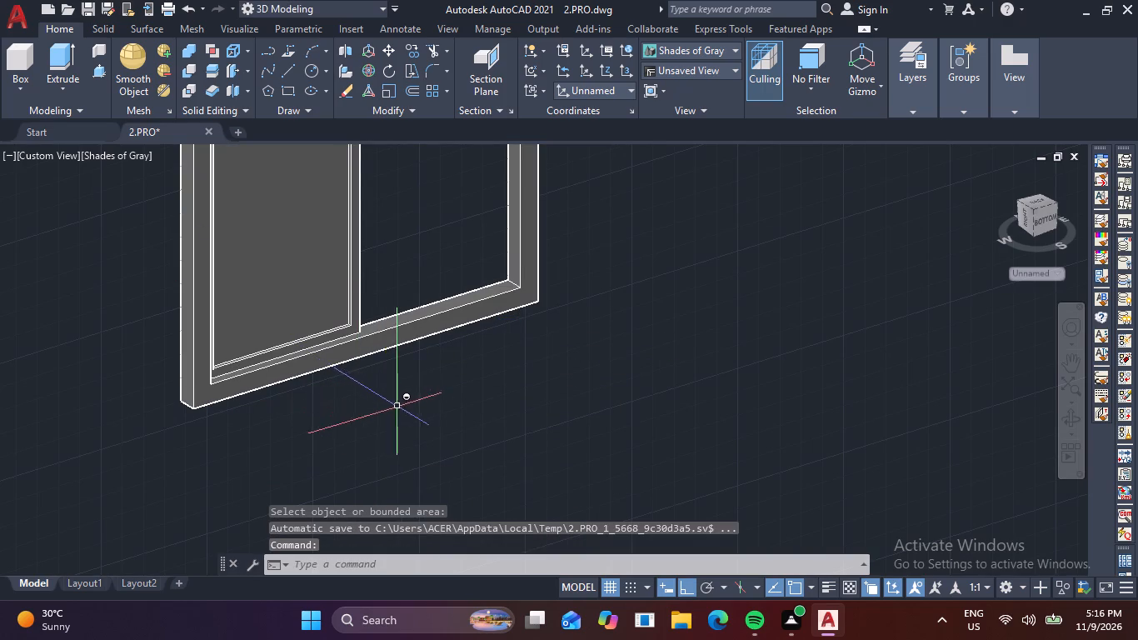
shift+middle_drag(395, 407, 242, 450)
scroll(239, 292, up, 4)
middle_drag(247, 262, 291, 343)
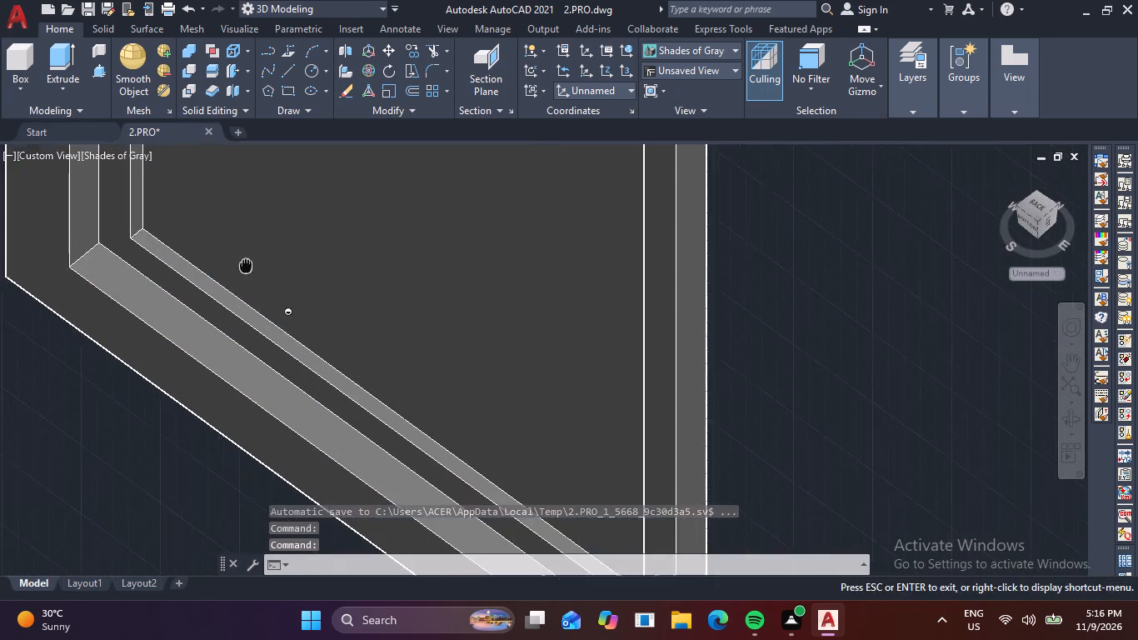
middle_drag(291, 343, 355, 425)
scroll(289, 370, up, 2)
click(310, 319)
key(m)
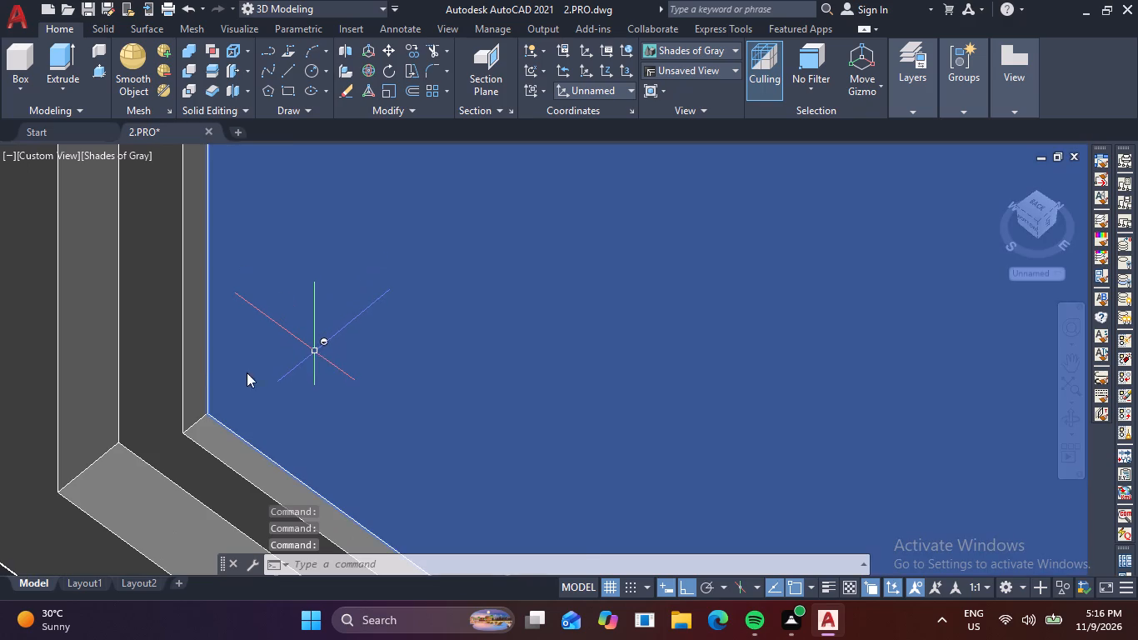
key(space)
scroll(187, 392, up, 3)
click(240, 447)
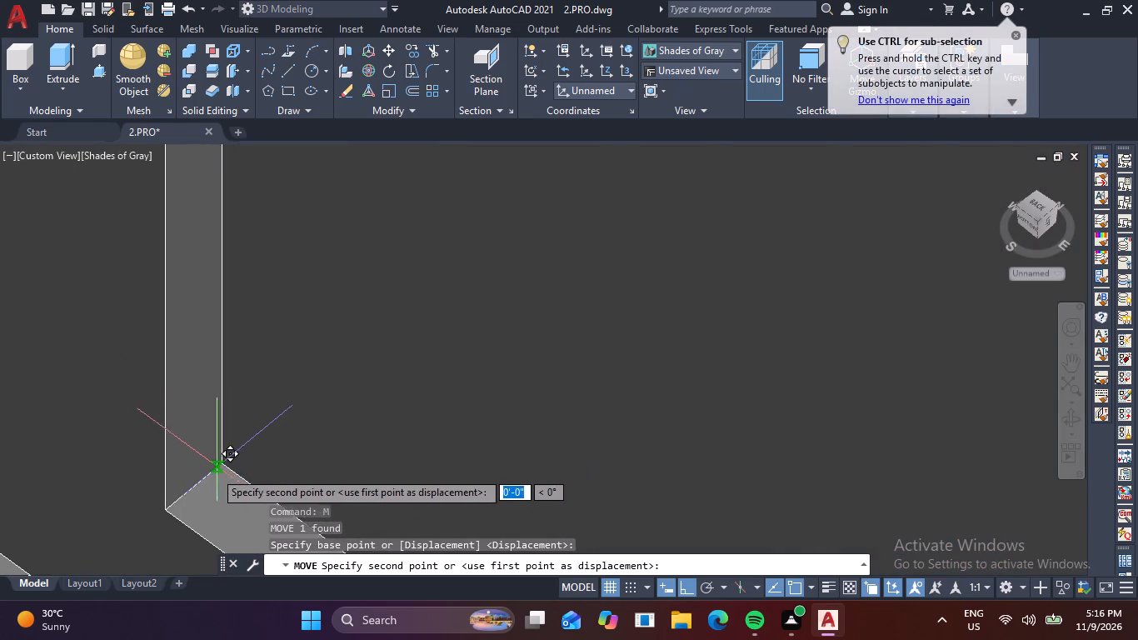
click(202, 483)
Move the sash frame together with its glass along the outer frame's depth toward the middle of the frame.
click(292, 428)
scroll(282, 436, down, 2)
middle_drag(297, 436, 436, 332)
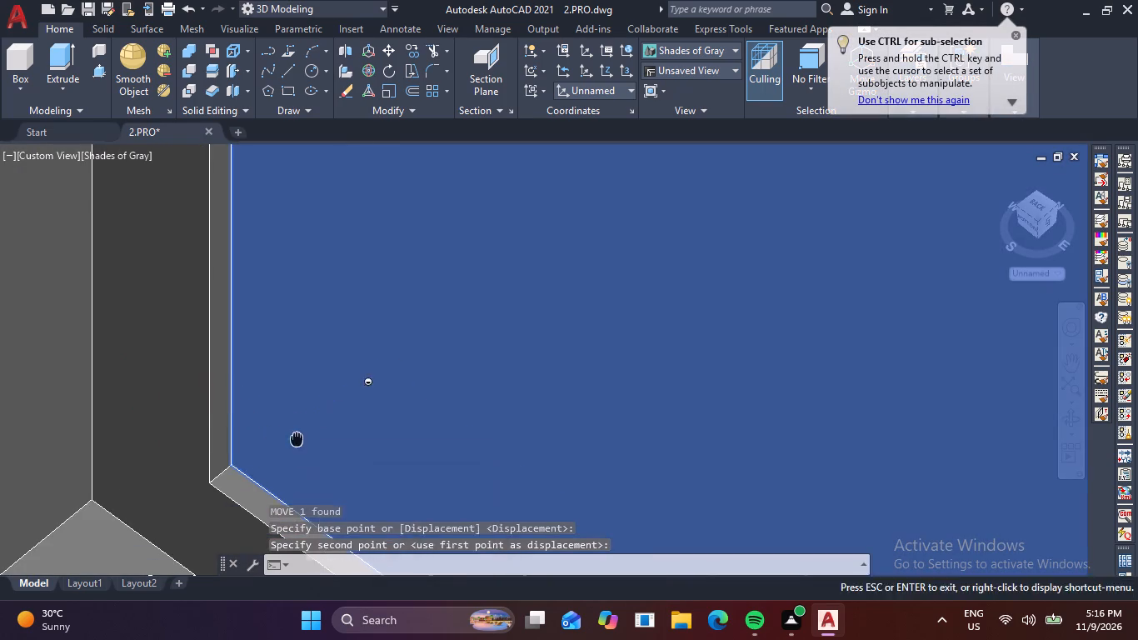
middle_drag(436, 332, 437, 332)
click(269, 377)
key(m)
key(space)
scroll(213, 408, up, 2)
key(space)
click(217, 404)
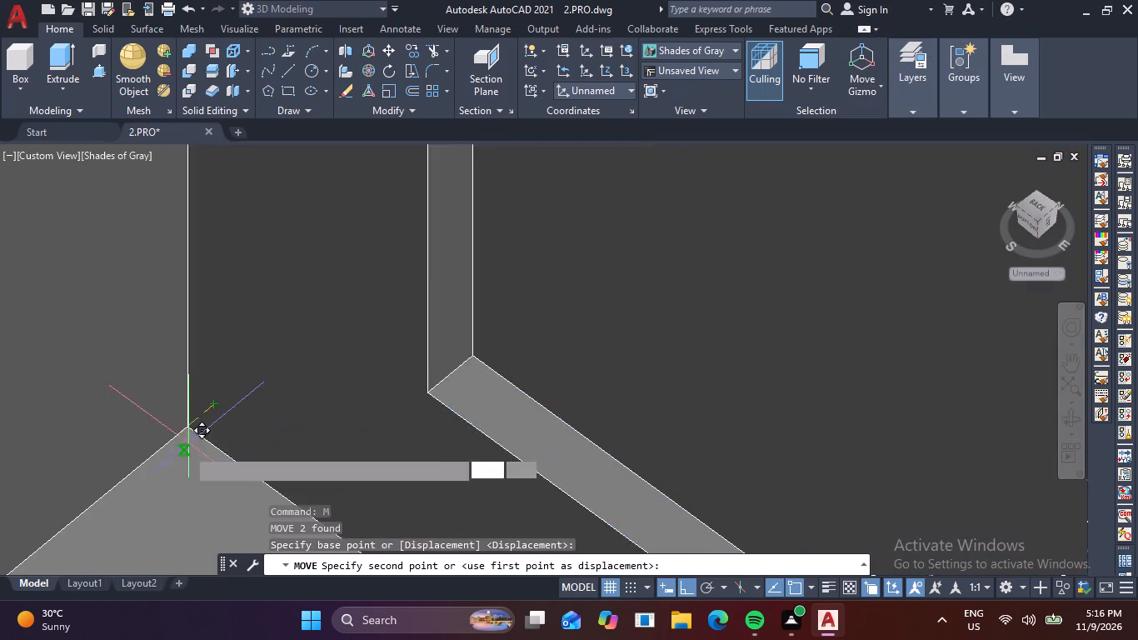
click(109, 489)
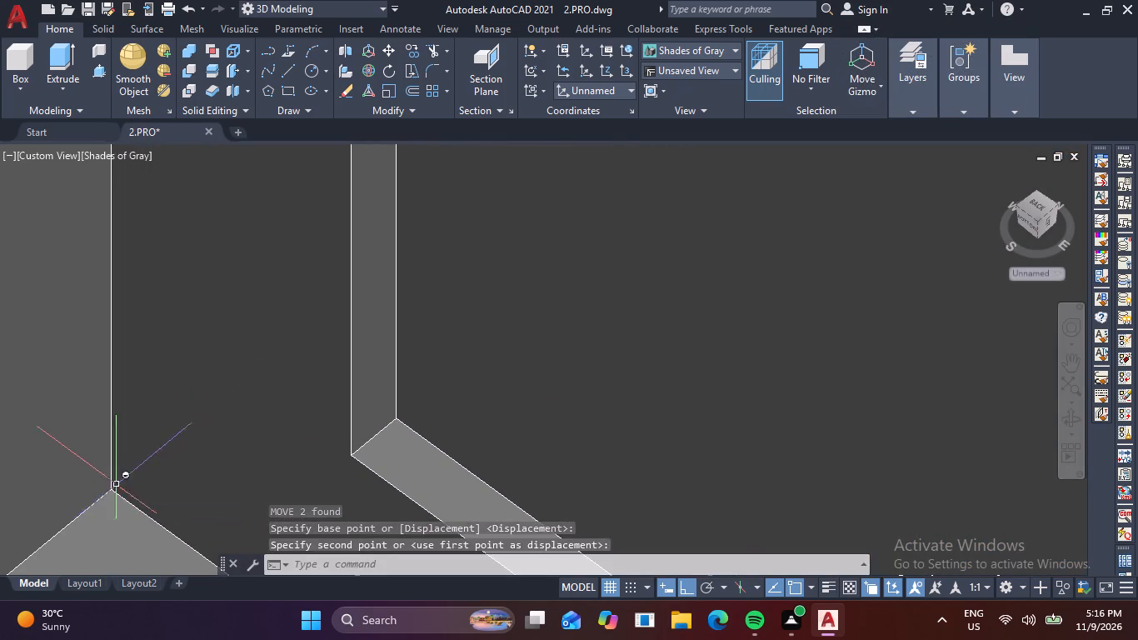
Copy the sash frame and its glass from the sash's lower corner to the outer frame's inner corner, filling the empty half.
scroll(218, 420, down, 5)
scroll(450, 398, down, 1)
scroll(537, 399, down, 1)
middle_drag(585, 415, 571, 382)
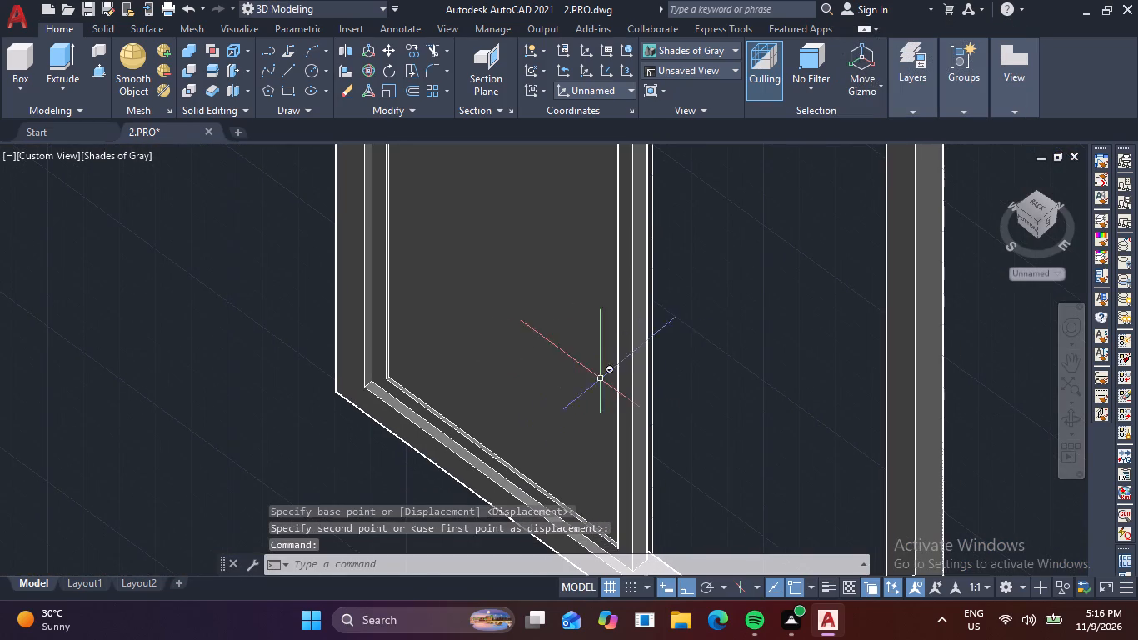
drag(655, 372, 637, 367)
click(521, 336)
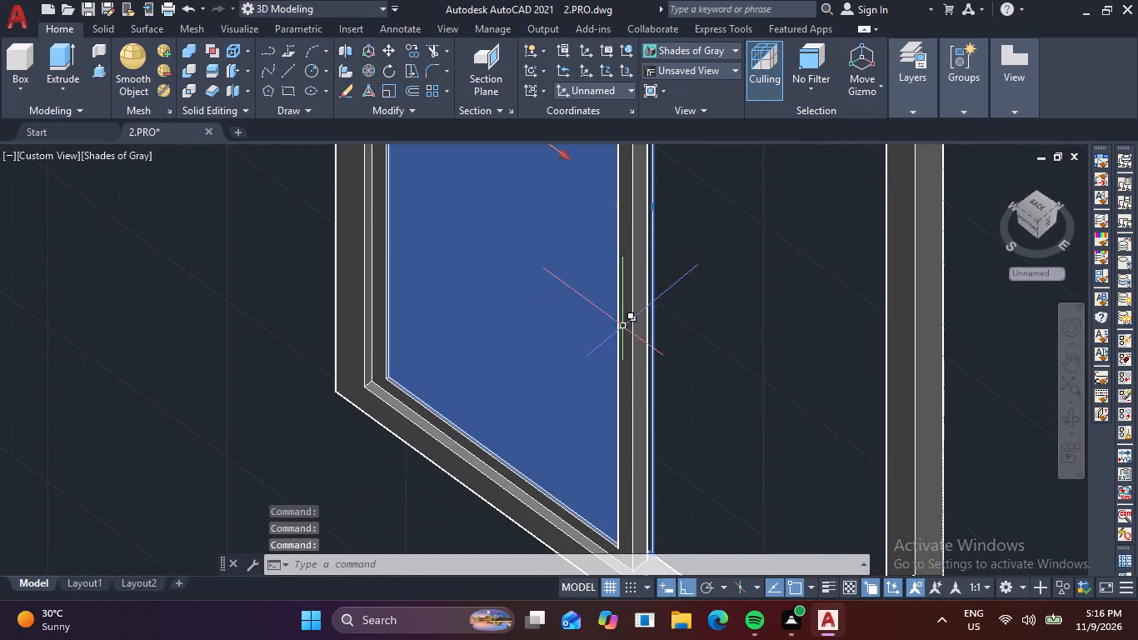
click(624, 326)
key(c)
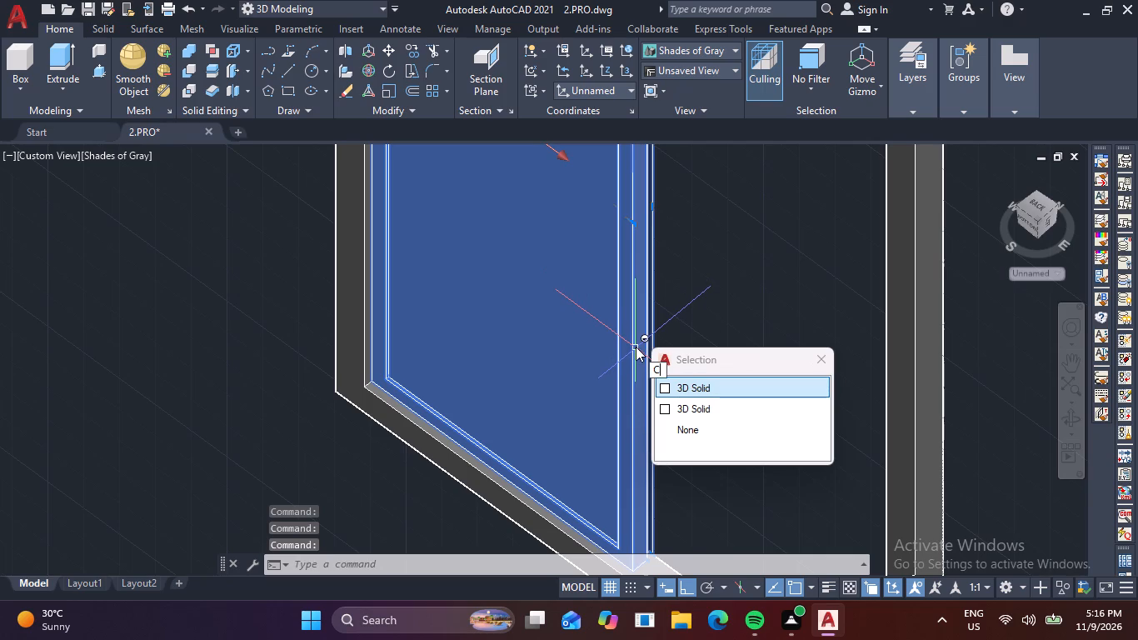
key(o)
key(space)
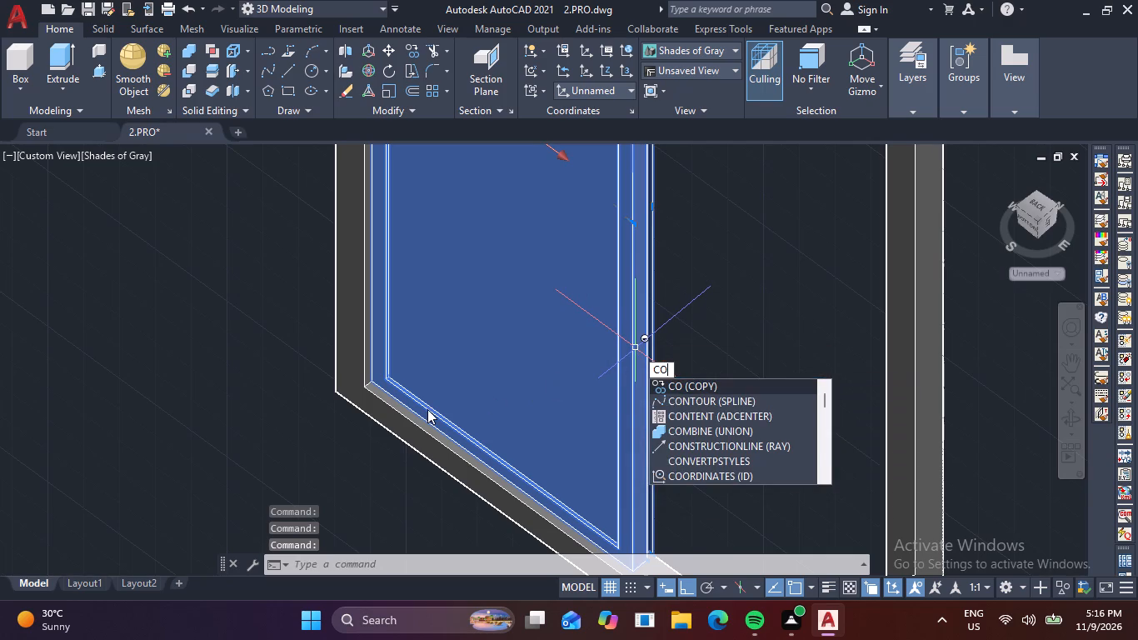
key(space)
shift+middle_drag(312, 381, 437, 385)
shift+scroll(388, 394, down, 1)
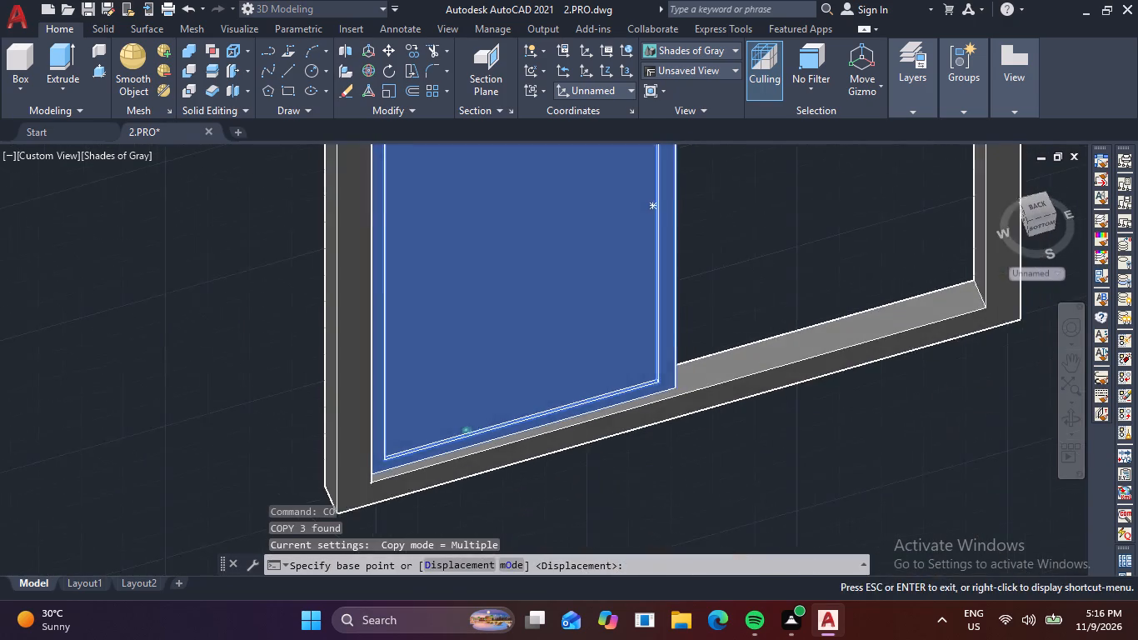
shift+middle_drag(437, 385, 437, 385)
scroll(678, 378, up, 3)
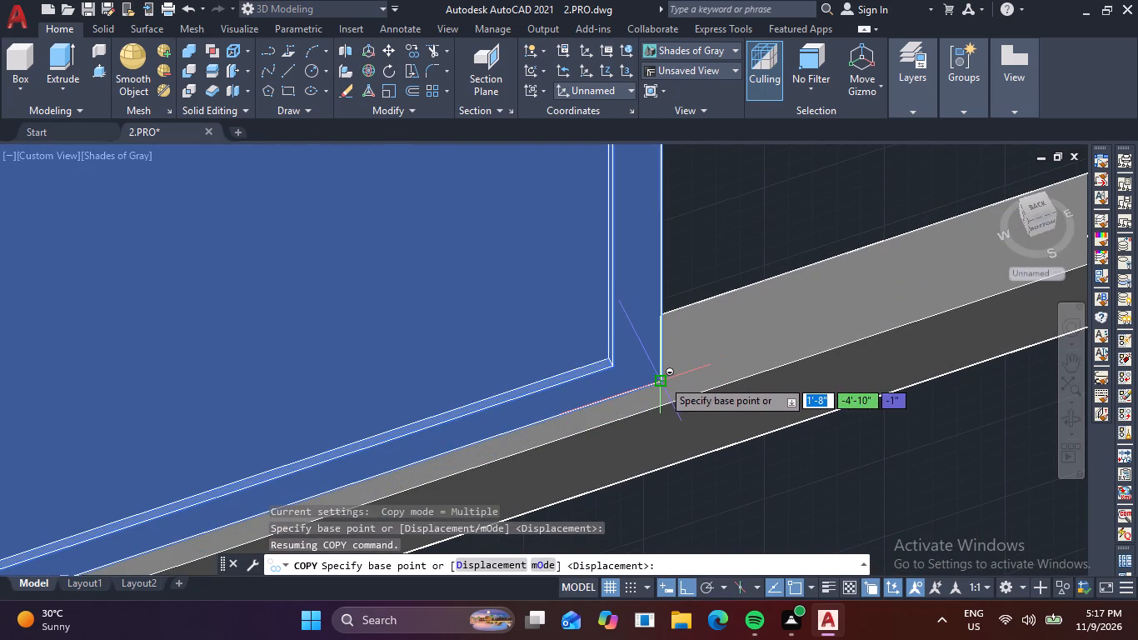
click(662, 379)
middle_drag(767, 317, 0, 529)
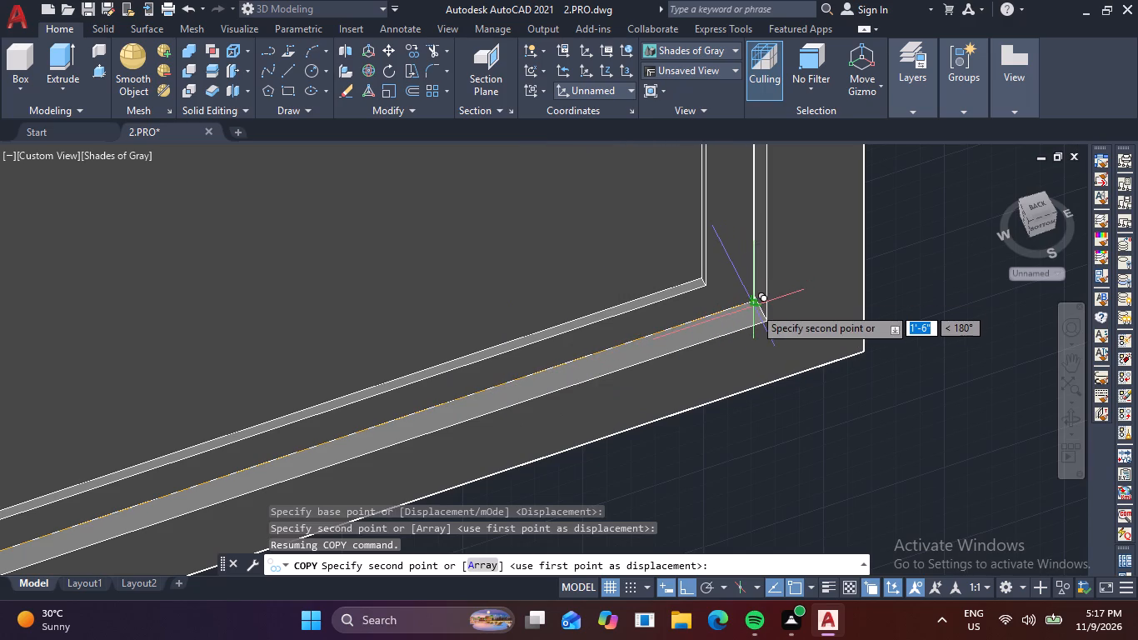
click(759, 302)
key(Escape)
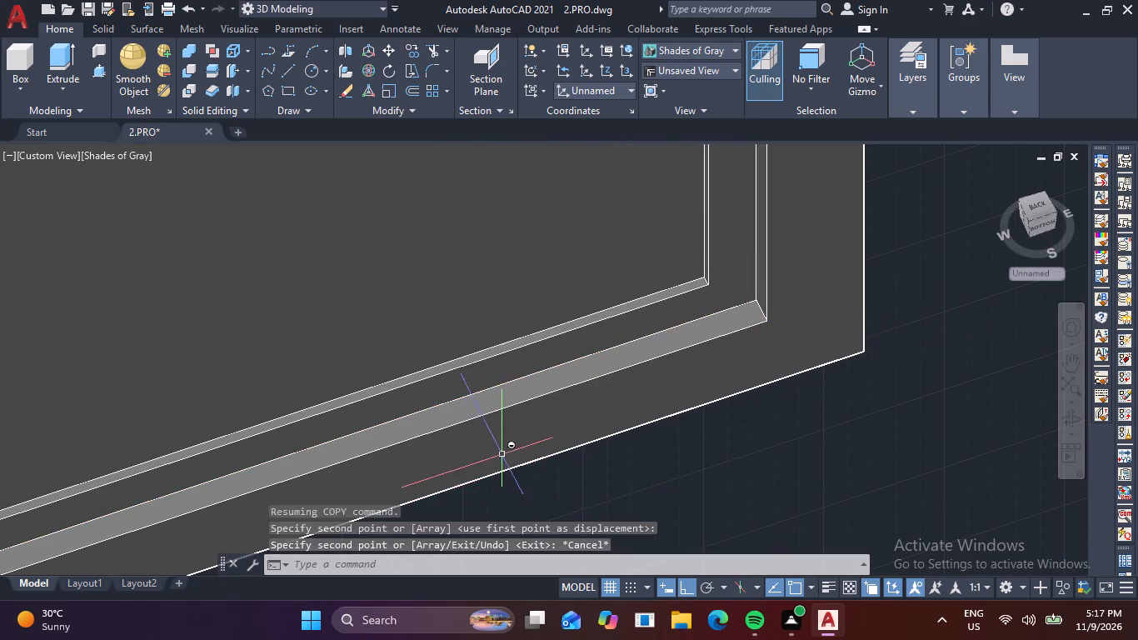
Move the complete two-sash window by its bottom corner edge's midpoint to the sill corner of the upper-floor corner's adjoining opening.
scroll(506, 450, down, 5)
middle_drag(452, 426, 412, 364)
drag(605, 414, 552, 402)
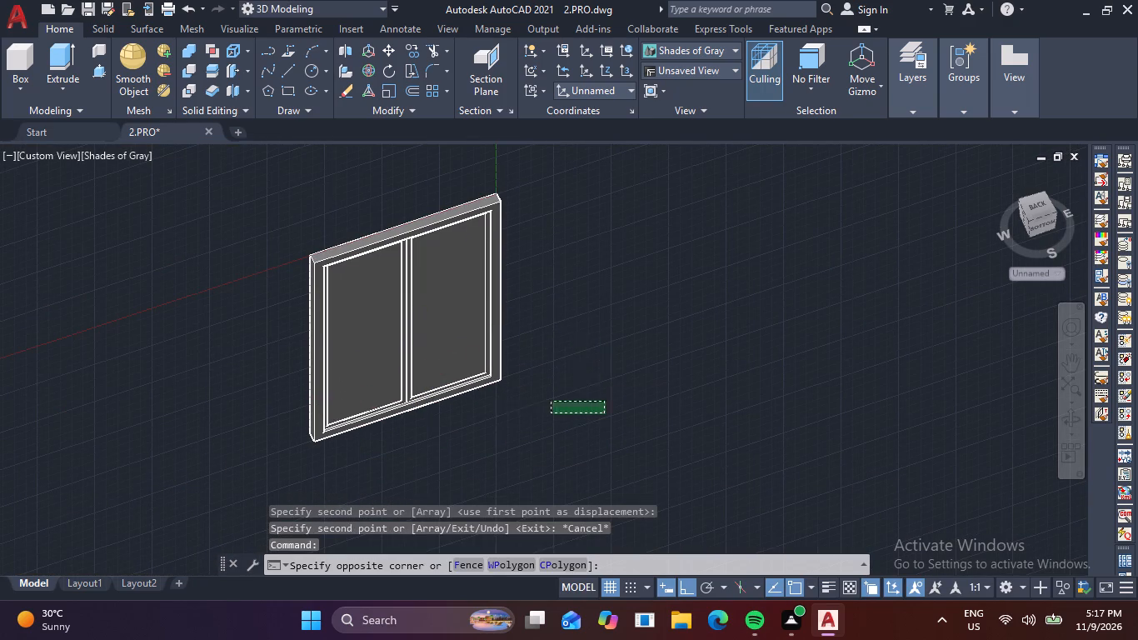
click(152, 287)
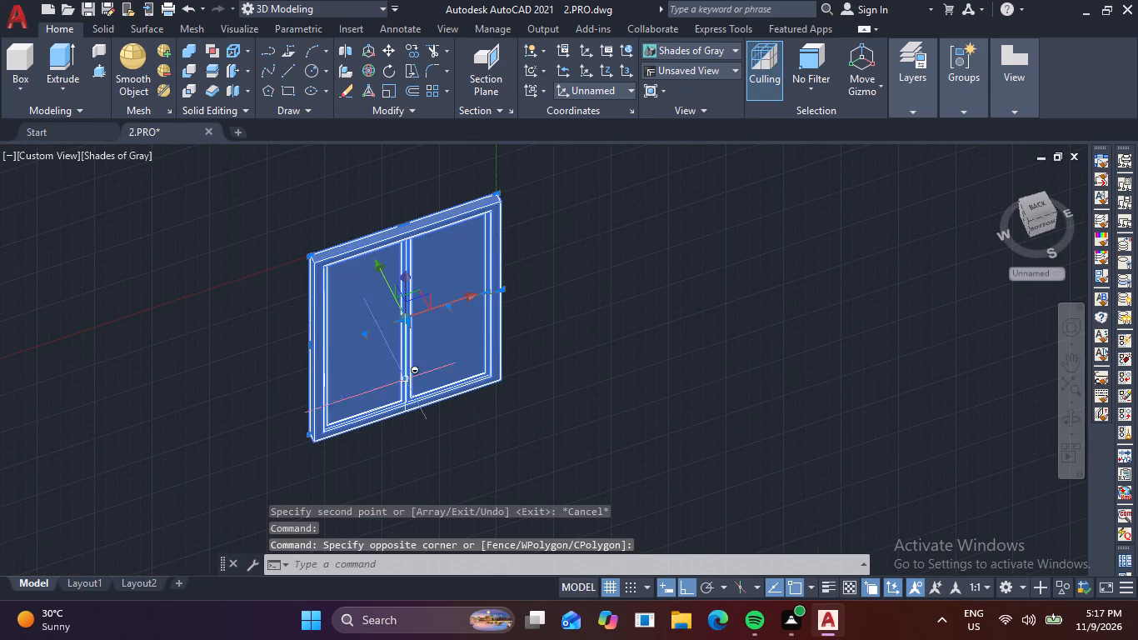
scroll(296, 442, up, 3)
key(m)
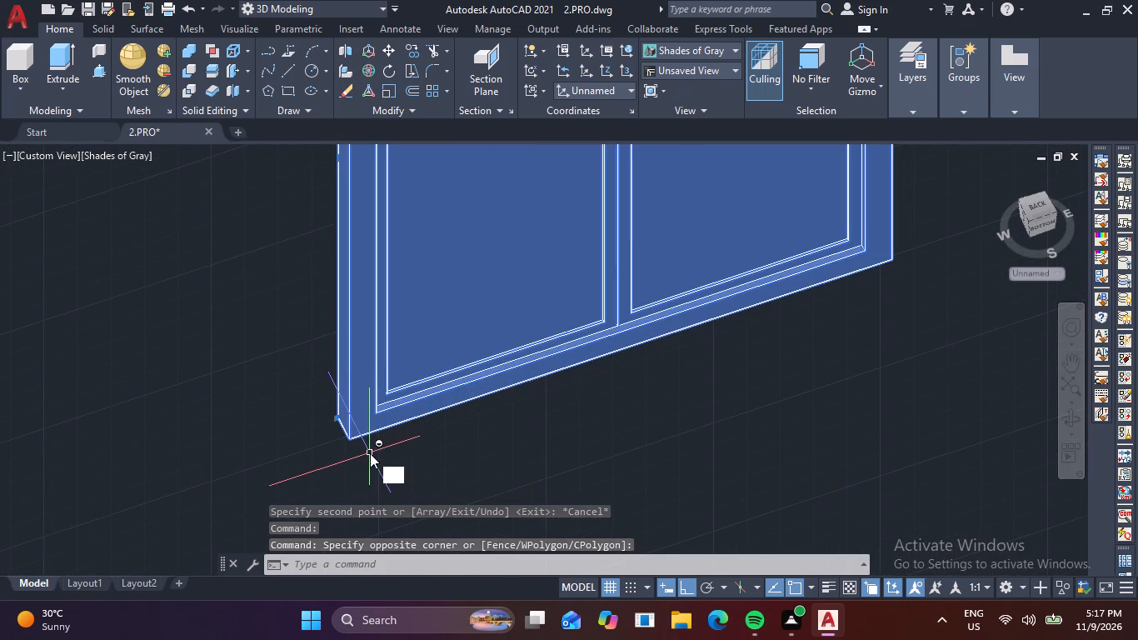
key(space)
scroll(335, 436, up, 3)
click(362, 412)
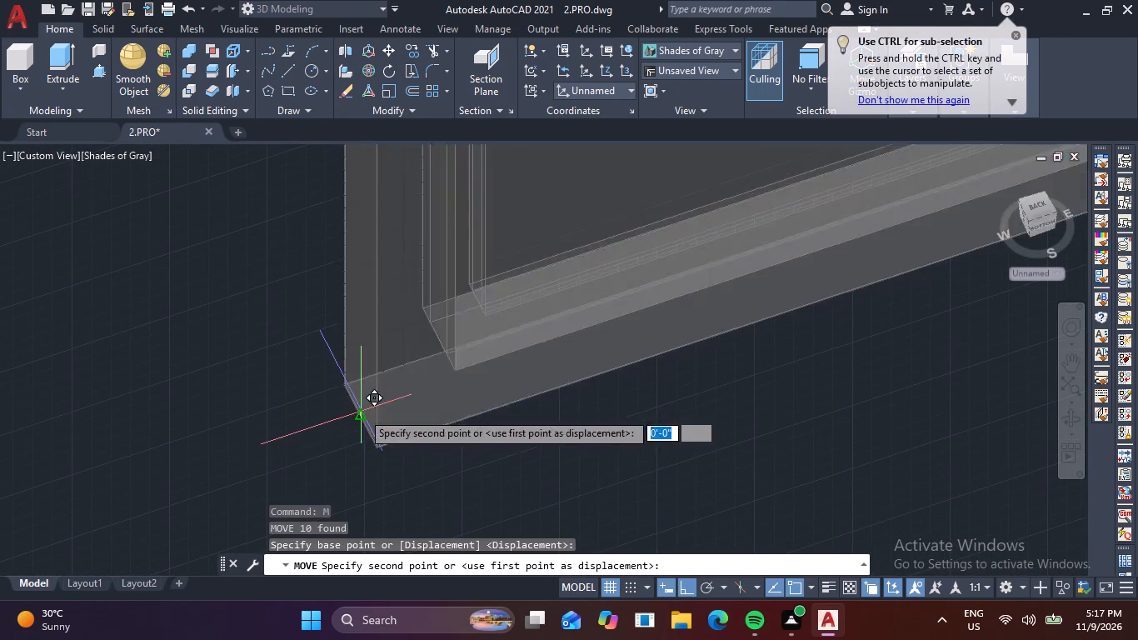
scroll(301, 356, down, 9)
middle_drag(321, 386, 422, 497)
scroll(387, 422, down, 3)
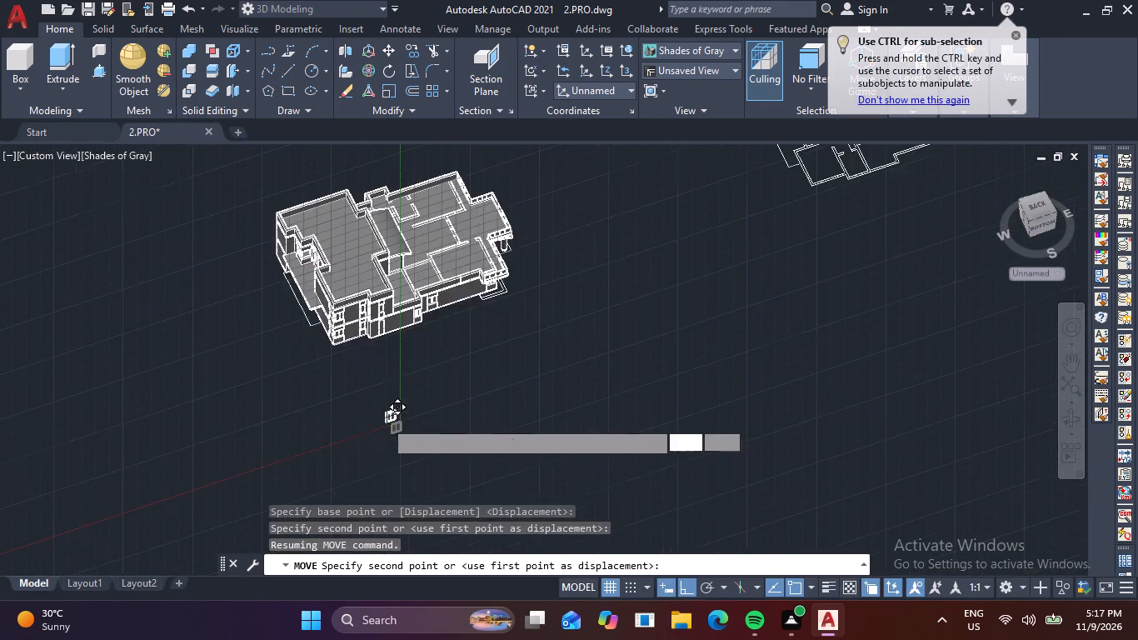
middle_drag(385, 422, 408, 474)
scroll(348, 354, up, 3)
scroll(236, 262, up, 3)
middle_drag(237, 263, 345, 474)
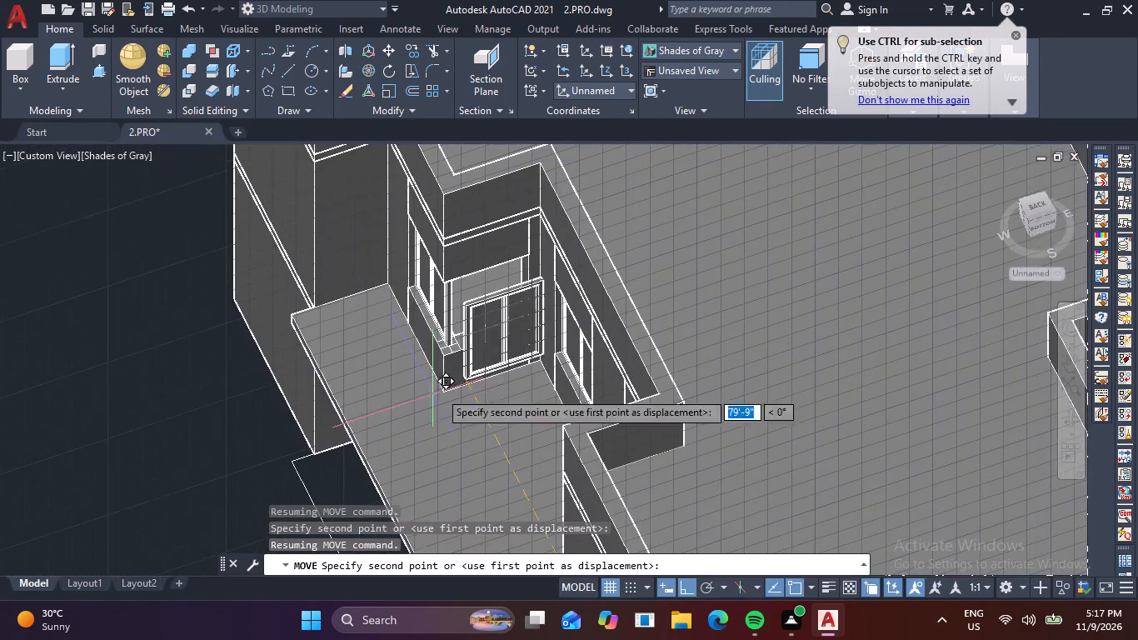
scroll(464, 356, up, 4)
scroll(379, 319, up, 3)
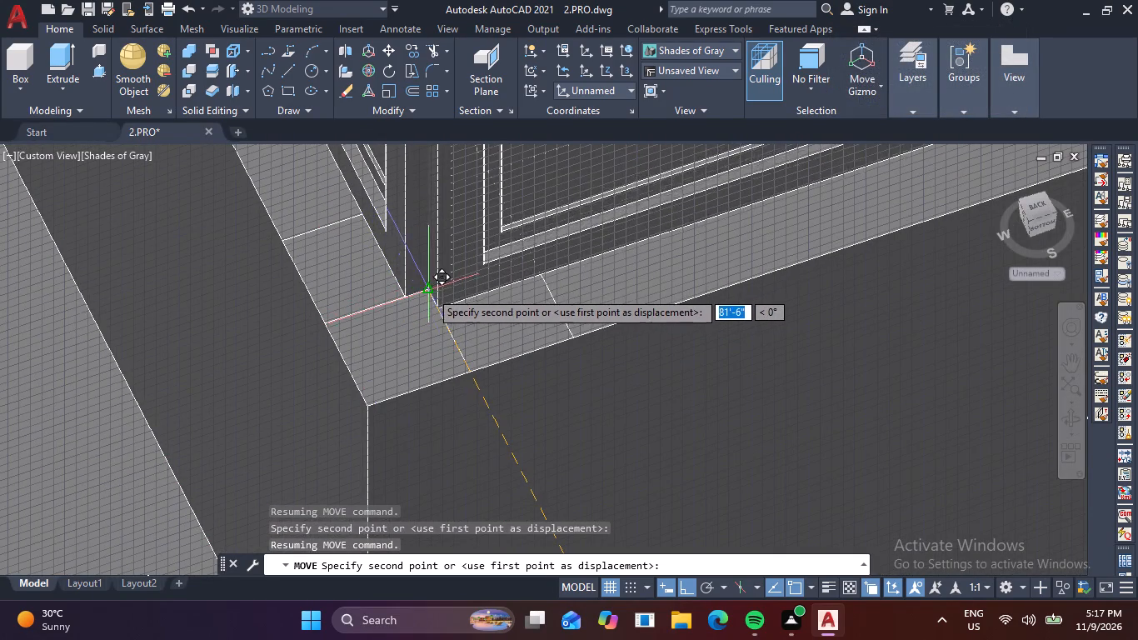
click(434, 287)
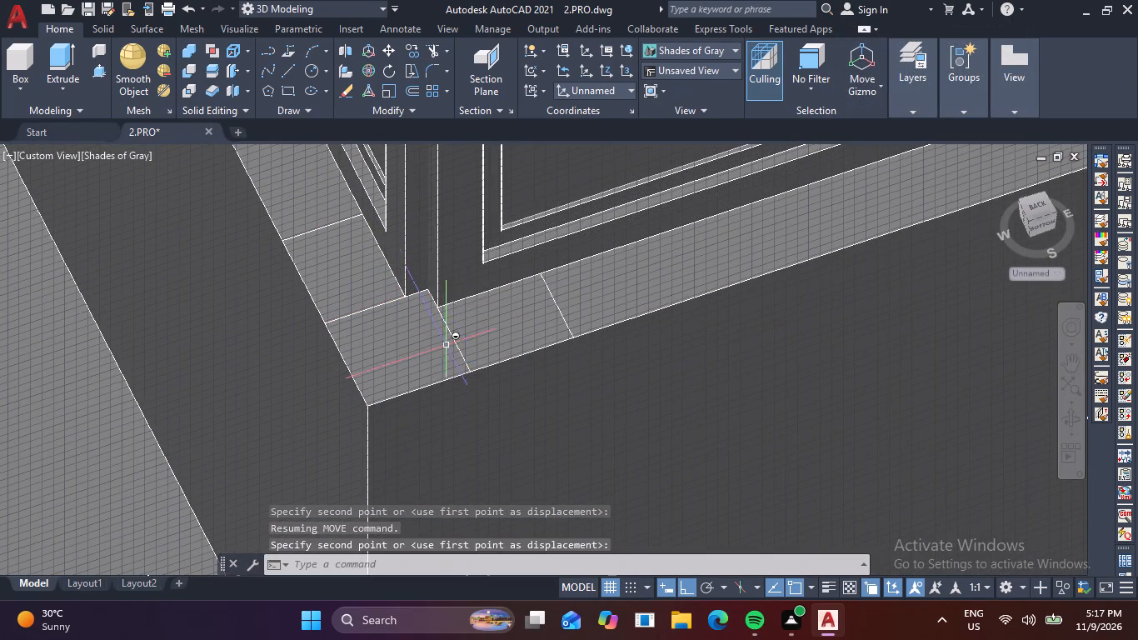
key(Escape)
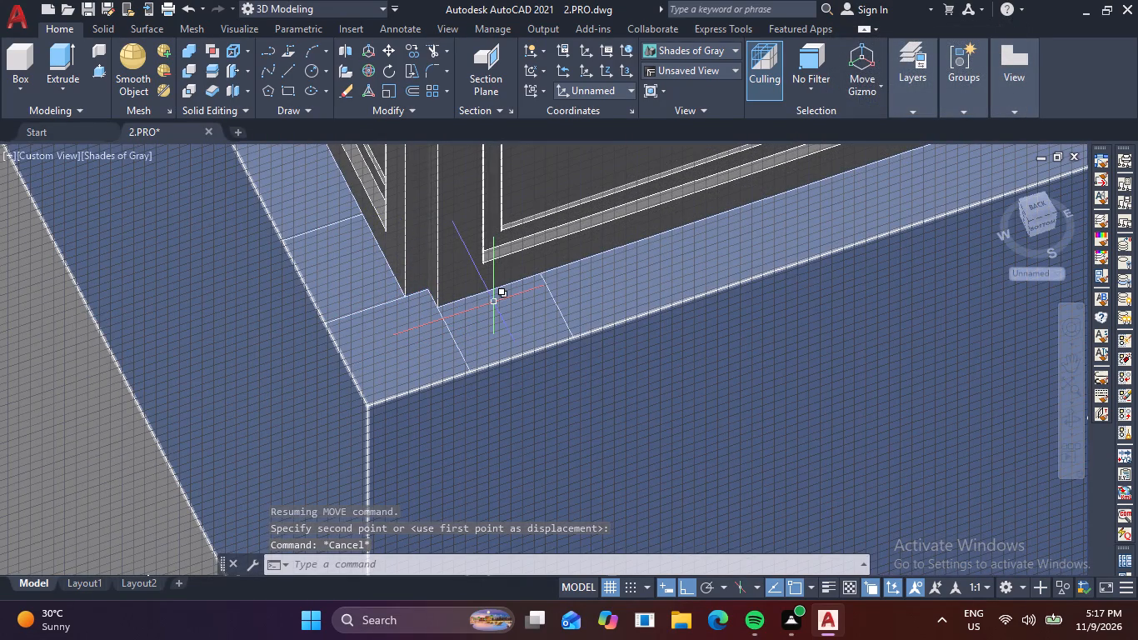
Draw two lines joining the sill's inner corners so they close the small square gap between the two upper-floor corner windows.
key(l)
key(space)
scroll(427, 330, up, 4)
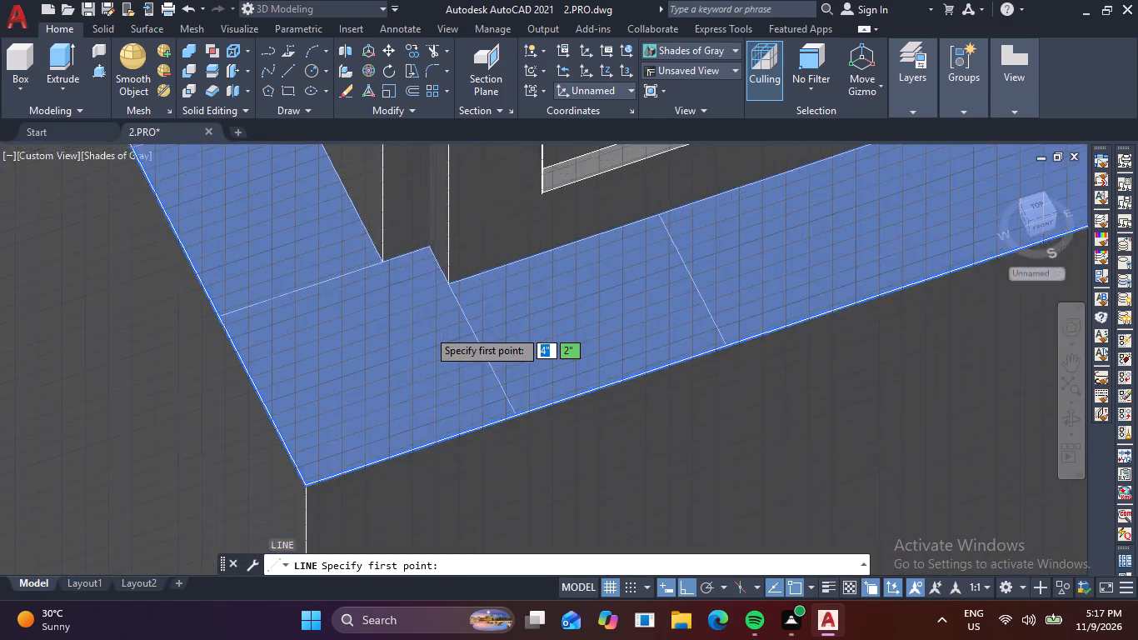
middle_drag(437, 300, 452, 426)
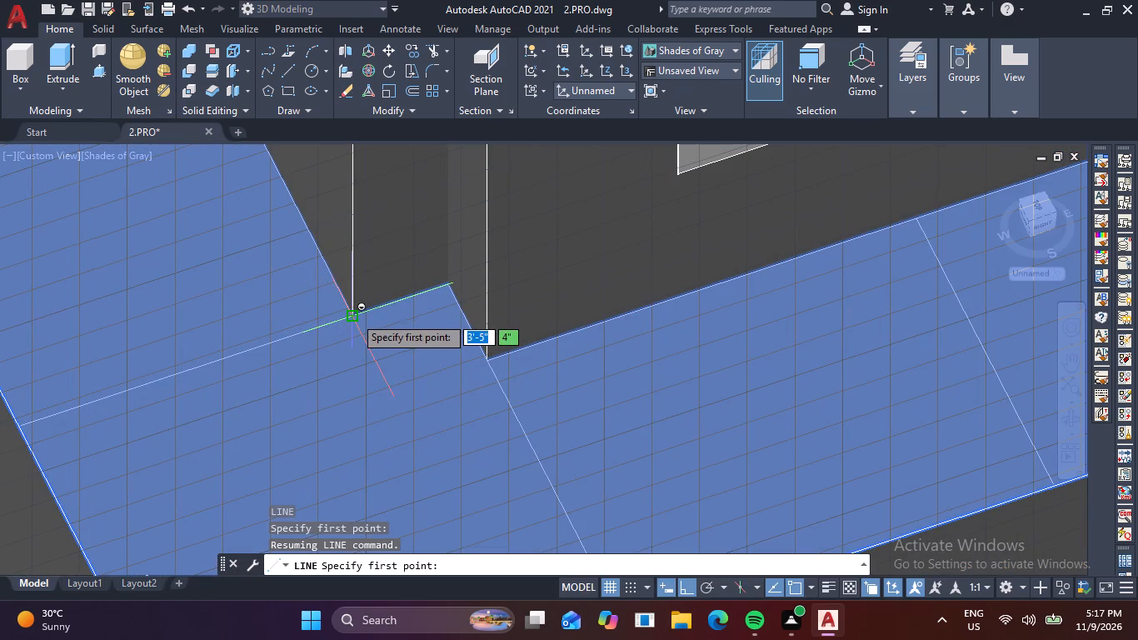
click(354, 316)
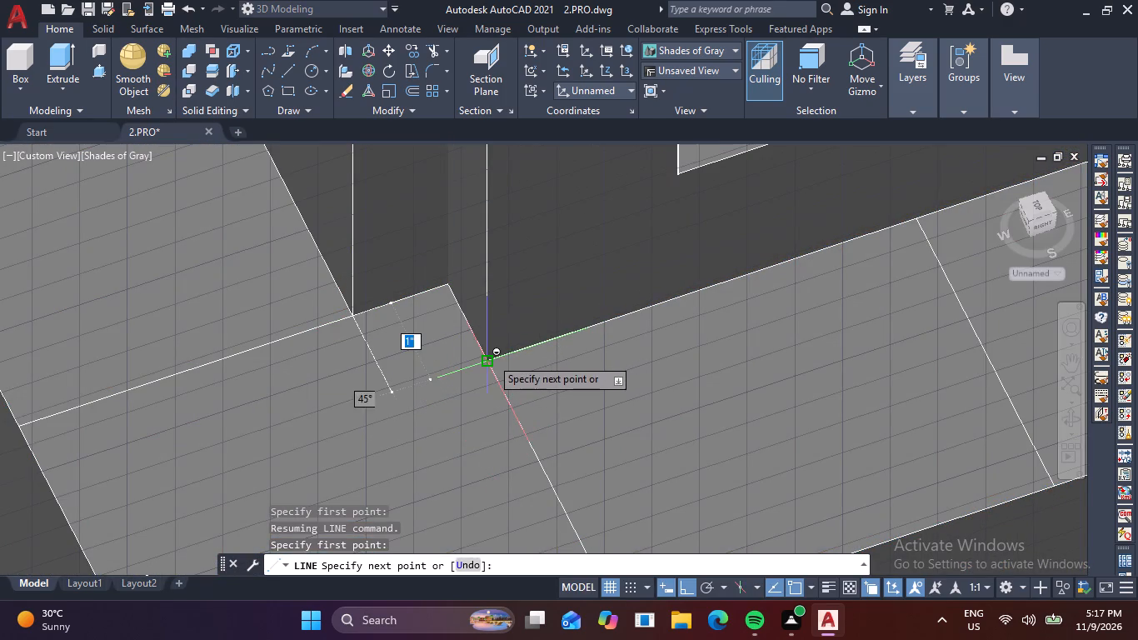
click(406, 387)
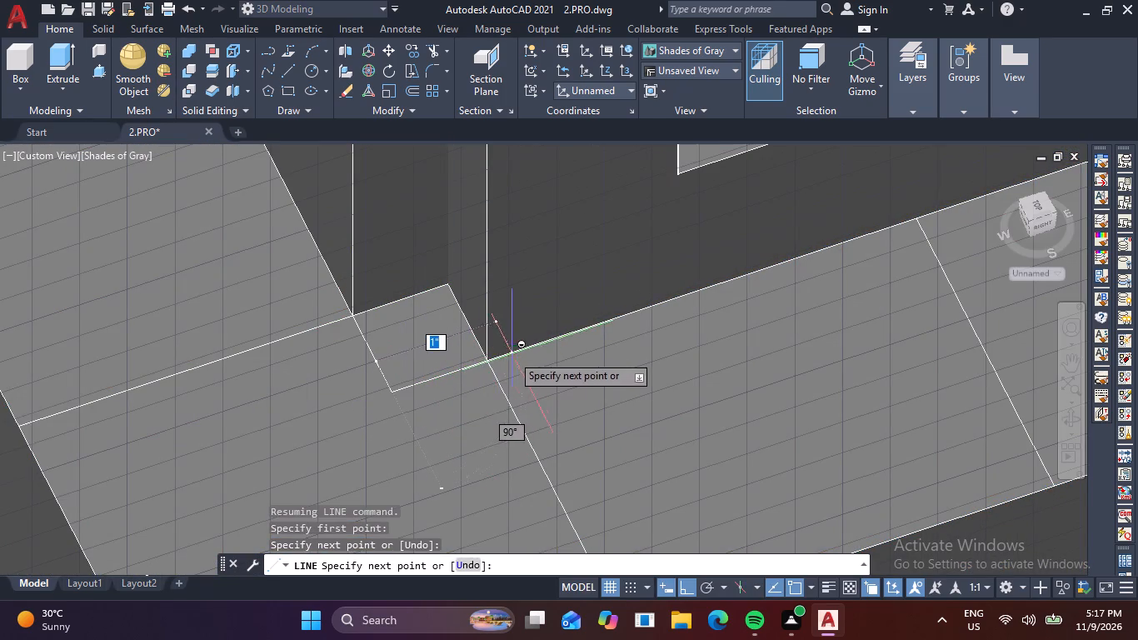
click(490, 354)
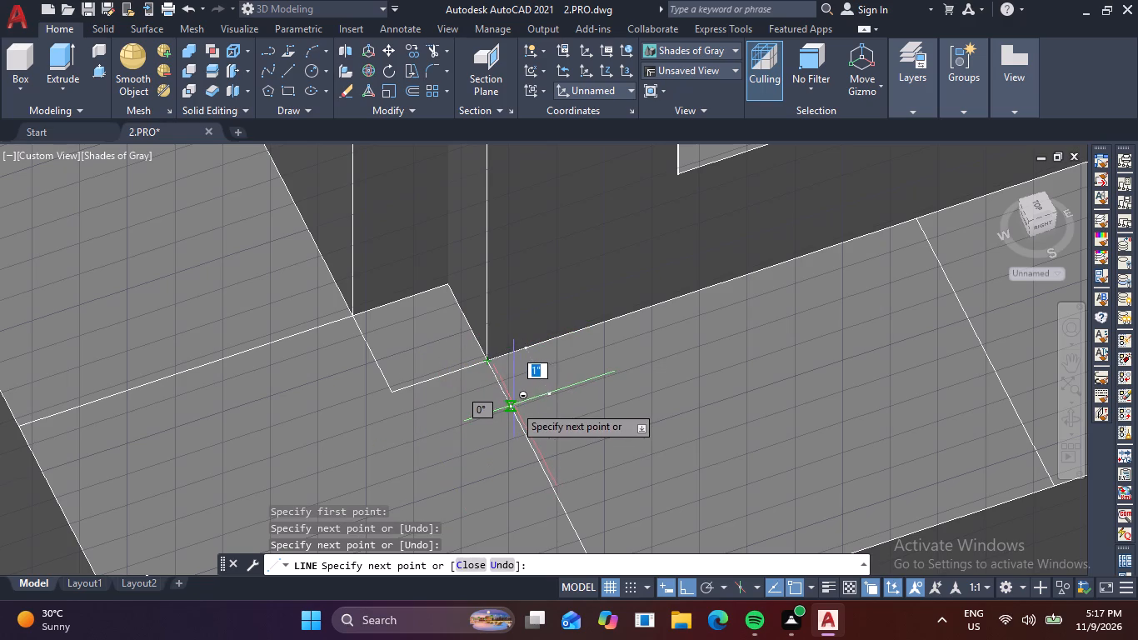
key(Escape)
Presspull the small square between the corner windows up to the underside of the wall above, forming a full-height corner post.
click(97, 74)
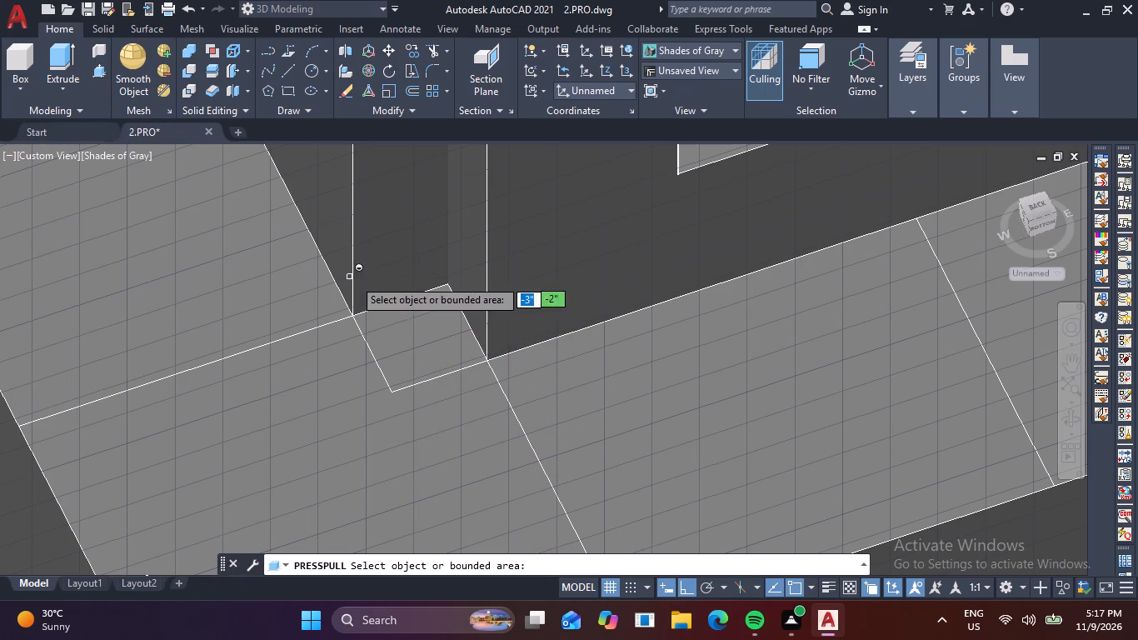
click(424, 332)
scroll(441, 194, down, 3)
middle_drag(439, 227, 472, 373)
scroll(470, 315, up, 1)
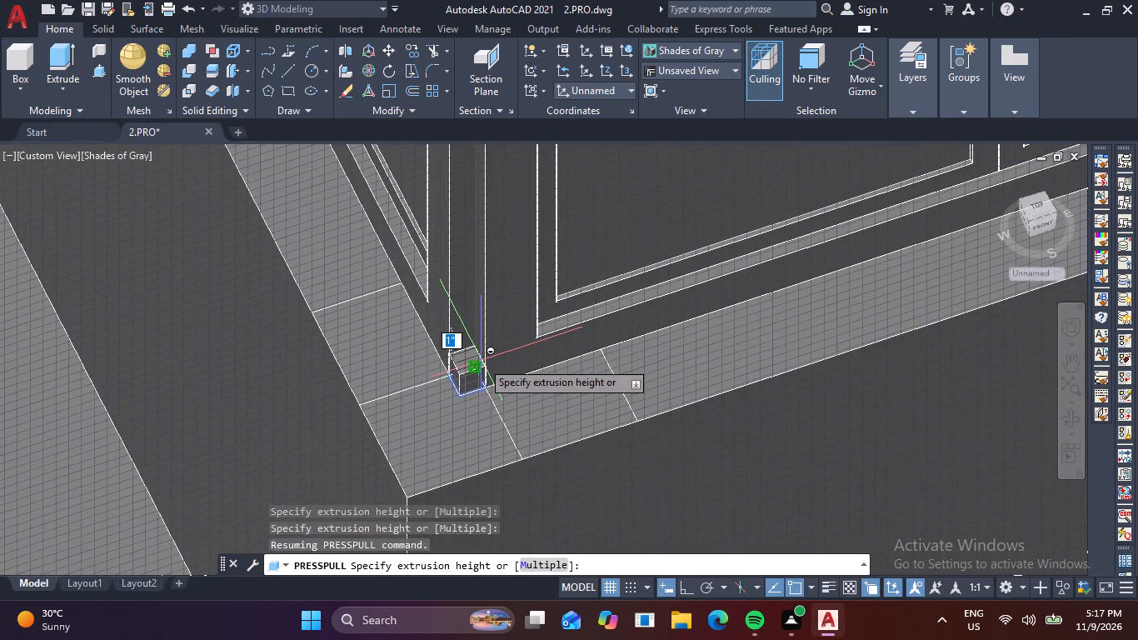
shift+middle_drag(482, 360, 519, 217)
middle_drag(512, 237, 530, 557)
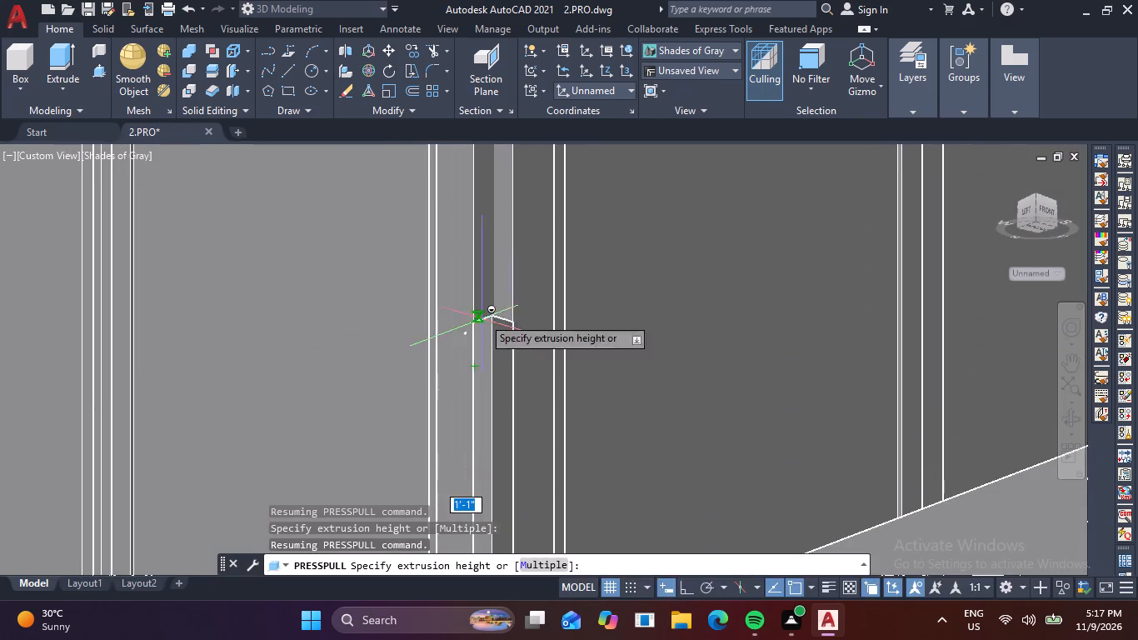
middle_drag(482, 317, 481, 635)
scroll(499, 386, down, 2)
middle_drag(498, 365, 457, 605)
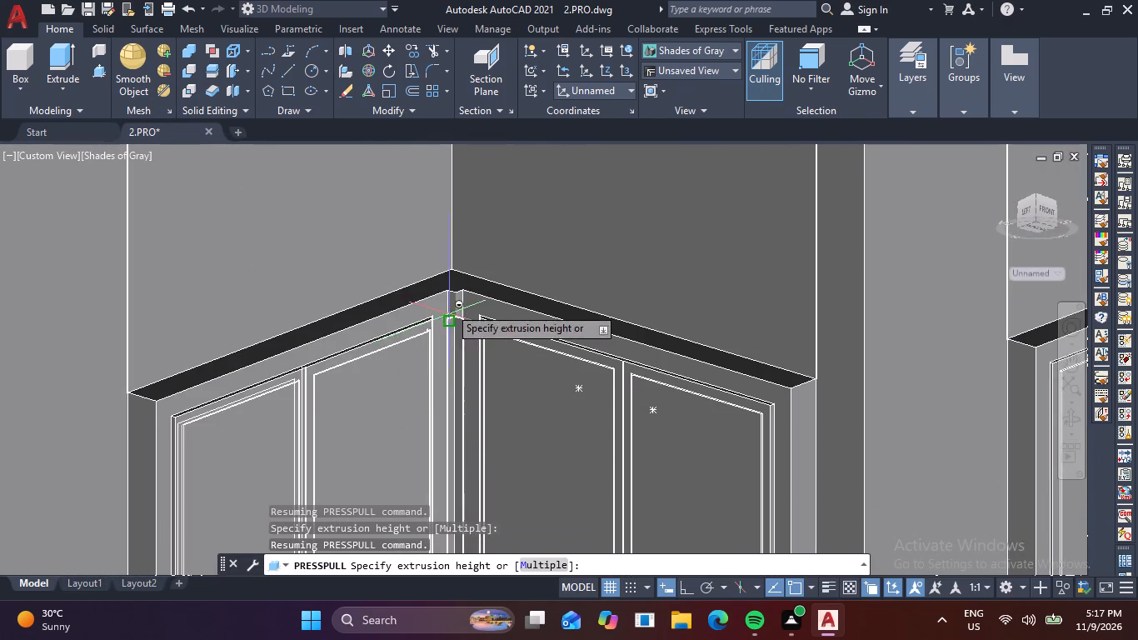
scroll(449, 292, up, 6)
click(500, 303)
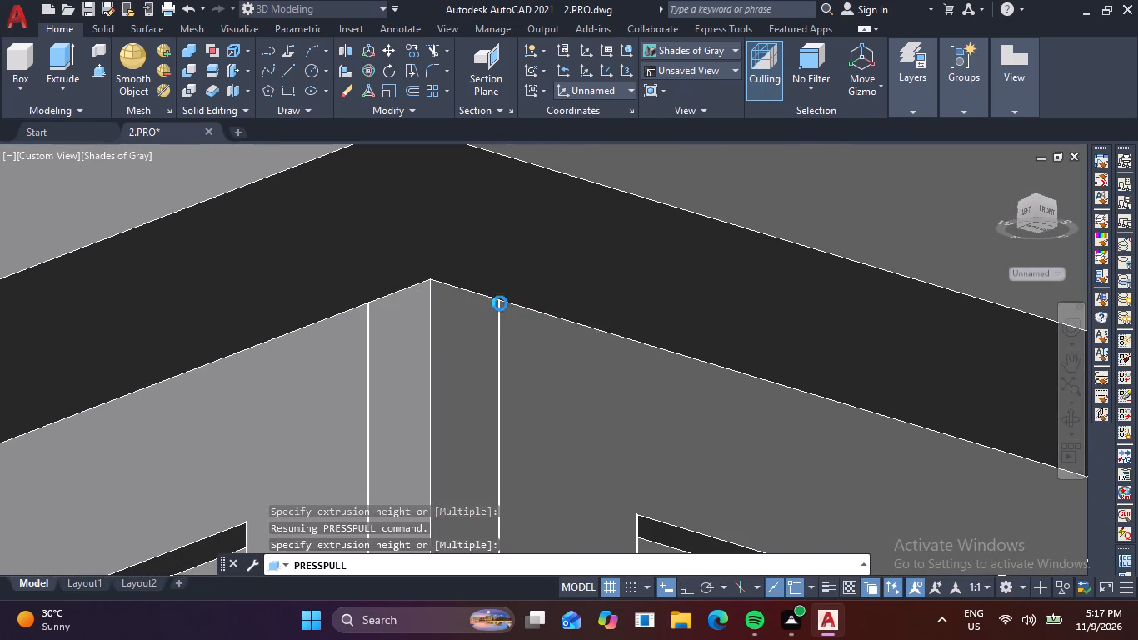
key(Escape)
Examine the fitted upper-floor windows and the empty ground-floor openings below them from several sides of the building.
scroll(570, 387, down, 7)
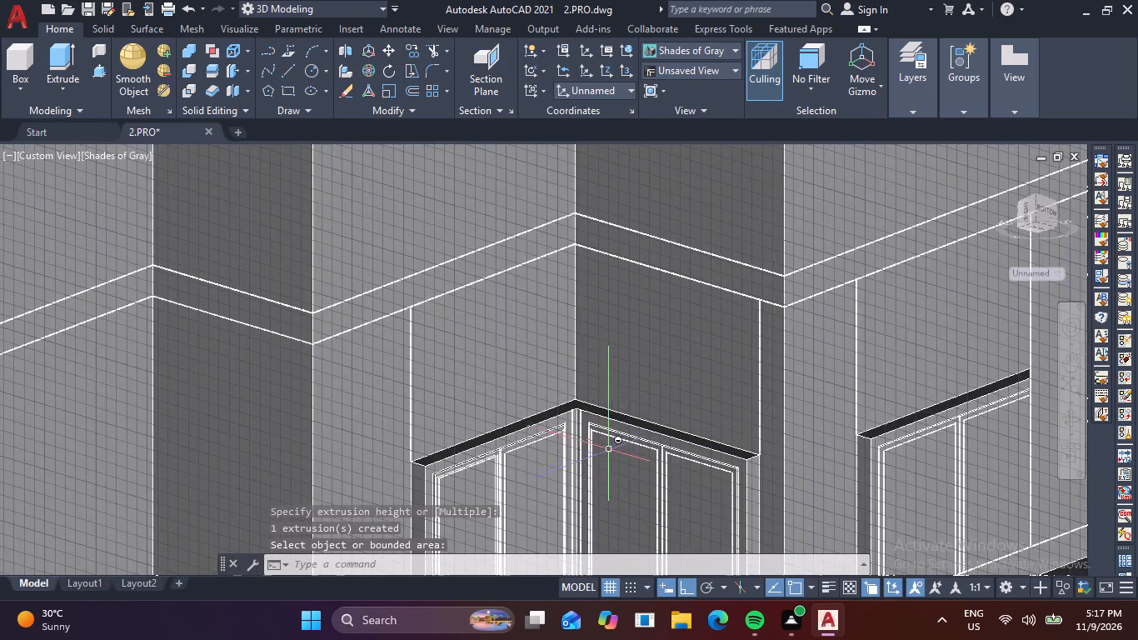
shift+middle_drag(636, 469, 627, 545)
scroll(652, 501, down, 3)
middle_drag(684, 516, 607, 445)
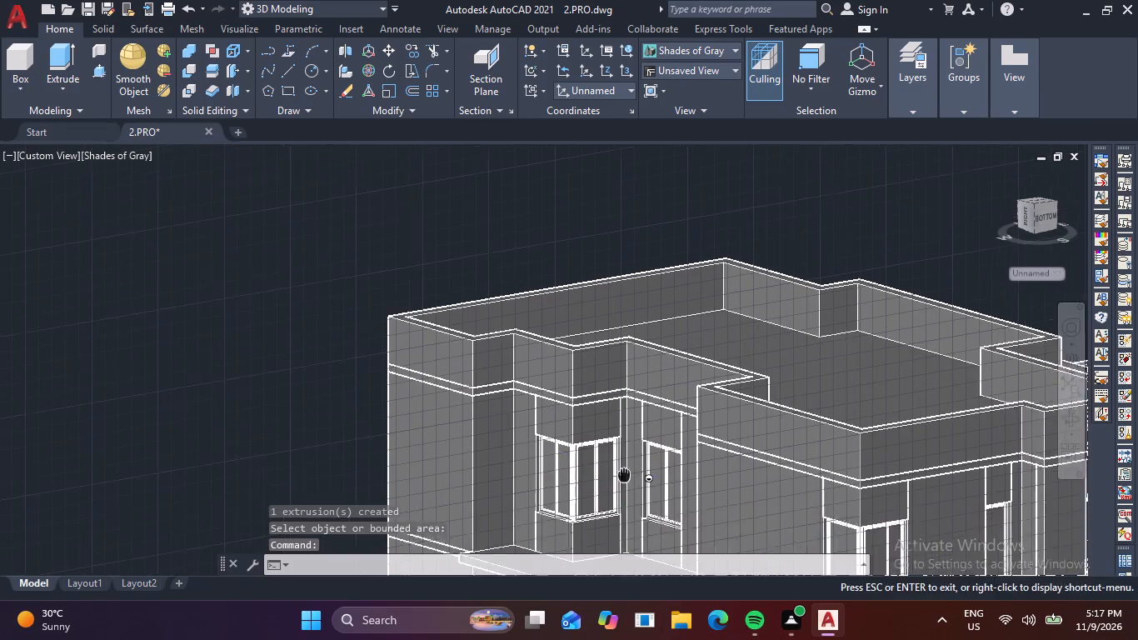
middle_drag(607, 445, 544, 329)
scroll(586, 317, down, 1)
scroll(506, 346, up, 2)
scroll(633, 303, up, 1)
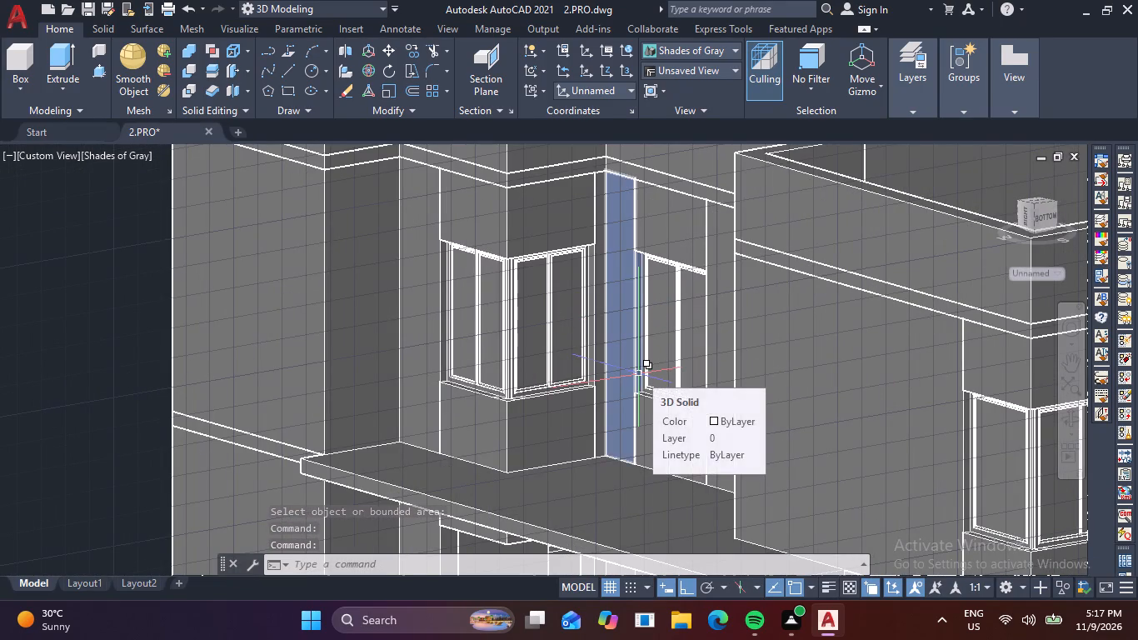
shift+middle_drag(574, 499, 651, 483)
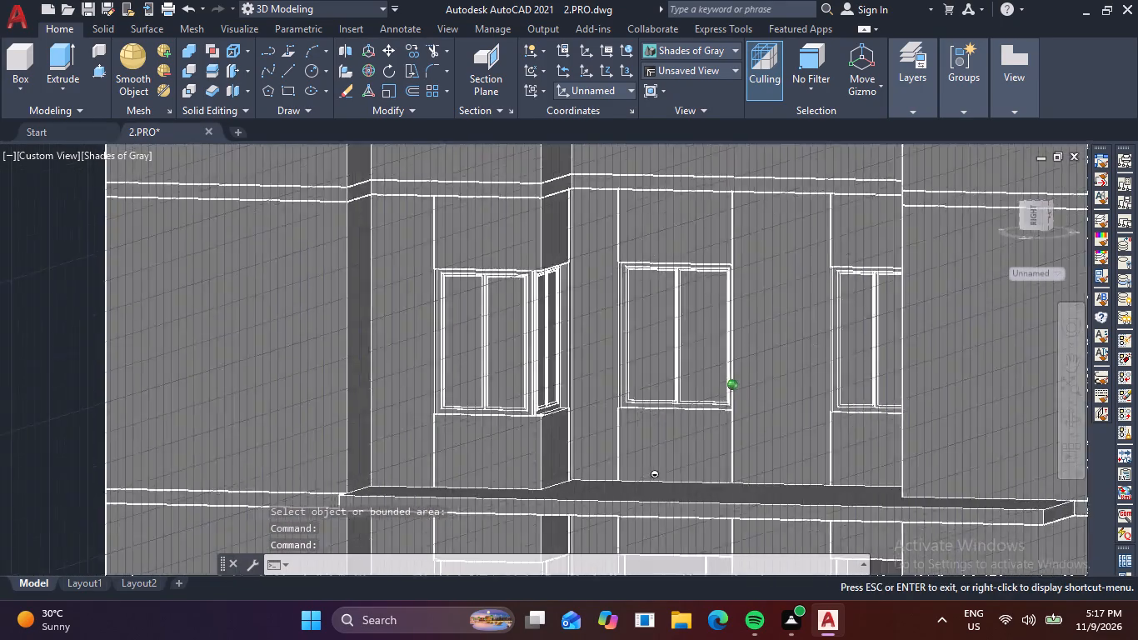
shift+middle_drag(651, 483, 695, 482)
scroll(700, 465, down, 2)
middle_drag(769, 449, 572, 426)
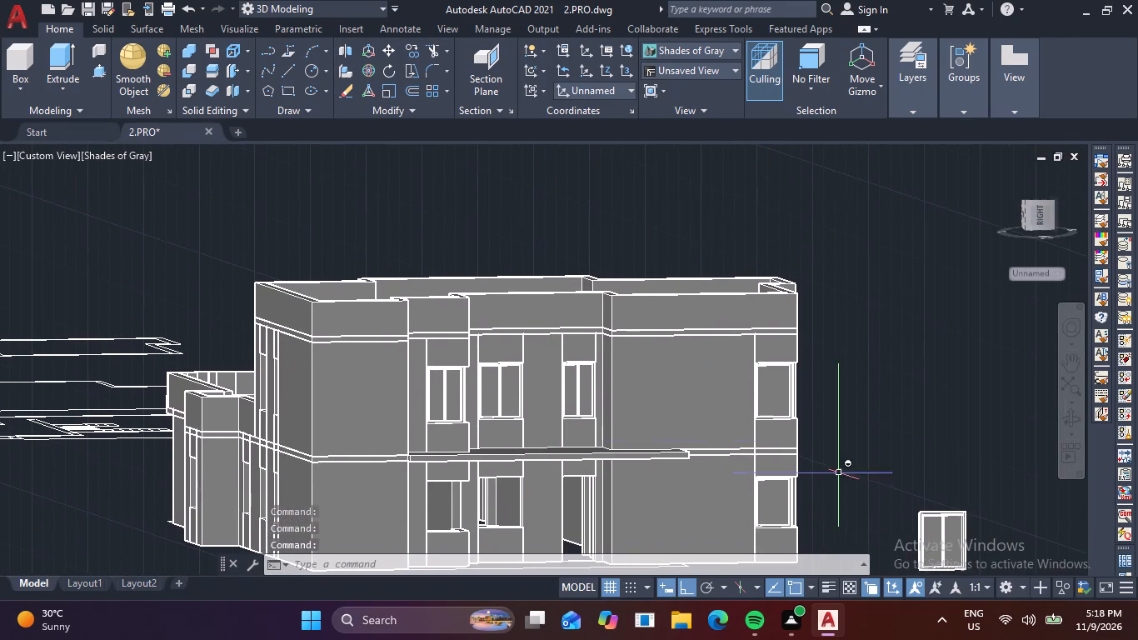
middle_drag(581, 524, 586, 458)
scroll(576, 502, up, 1)
scroll(393, 472, up, 3)
shift+middle_drag(691, 424, 686, 427)
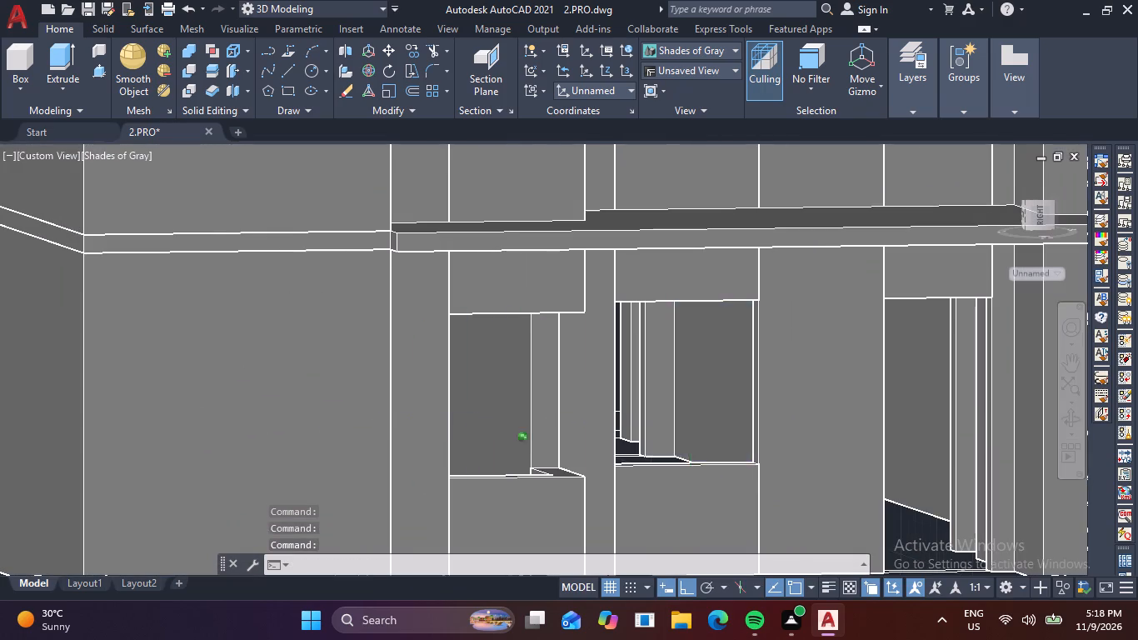
shift+middle_drag(686, 427, 669, 431)
shift+middle_click(670, 432)
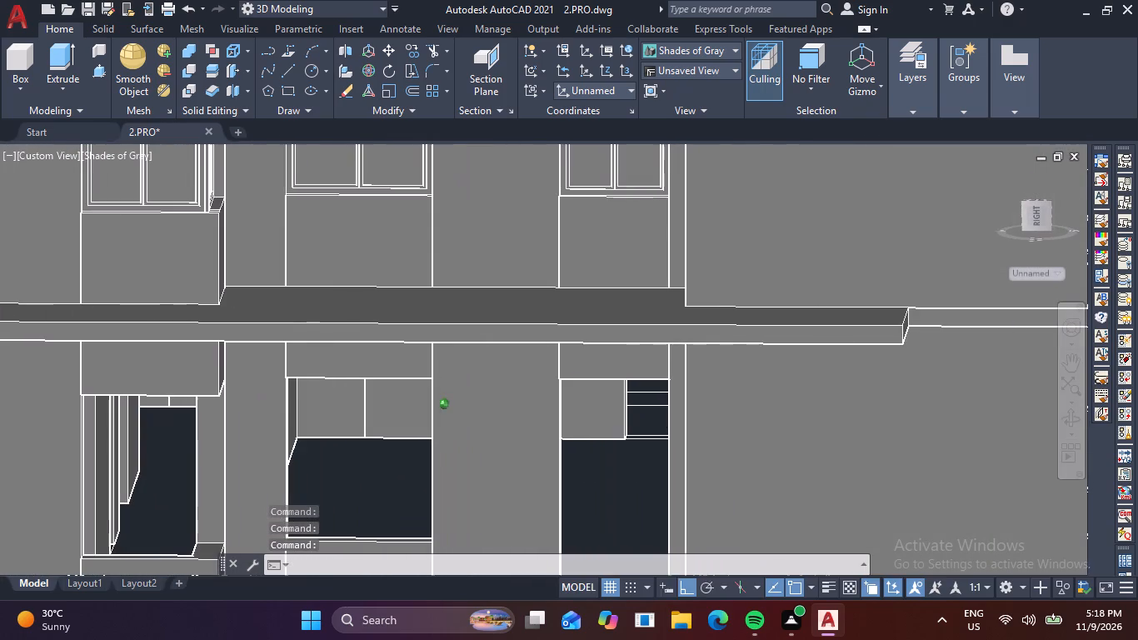
scroll(261, 407, up, 2)
shift+middle_click(462, 397)
middle_drag(434, 402, 456, 382)
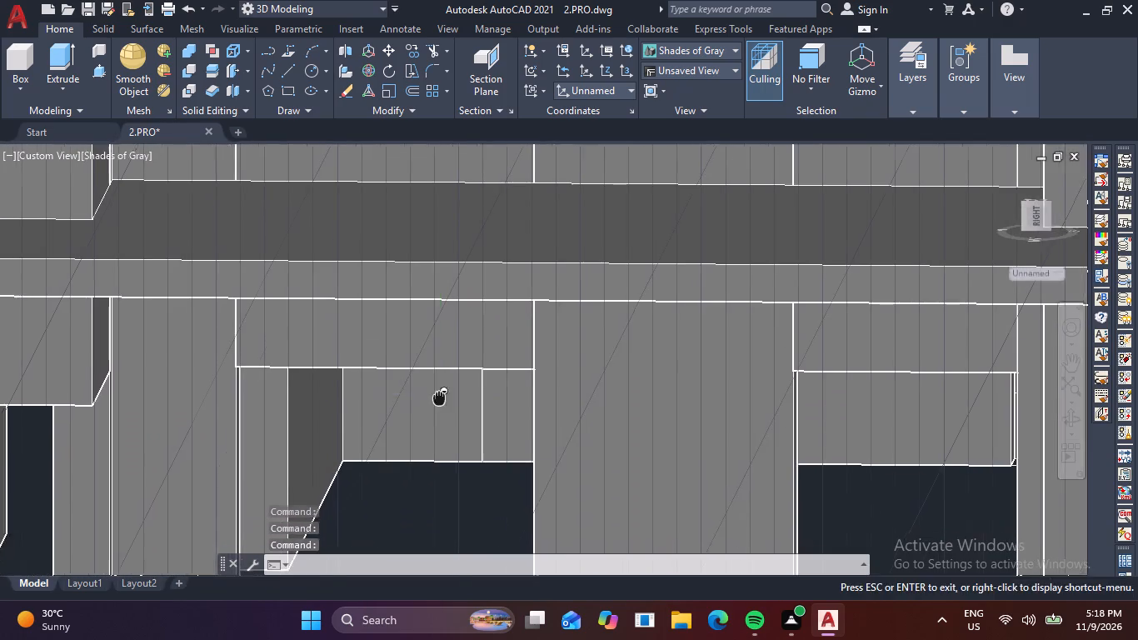
middle_drag(456, 382, 688, 298)
scroll(546, 293, down, 1)
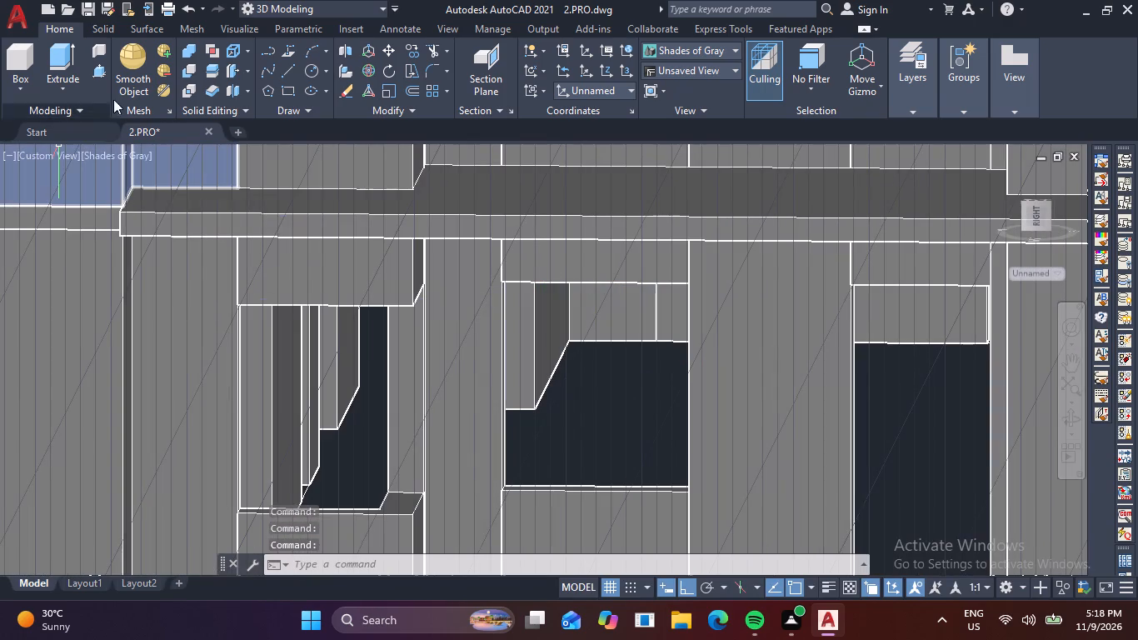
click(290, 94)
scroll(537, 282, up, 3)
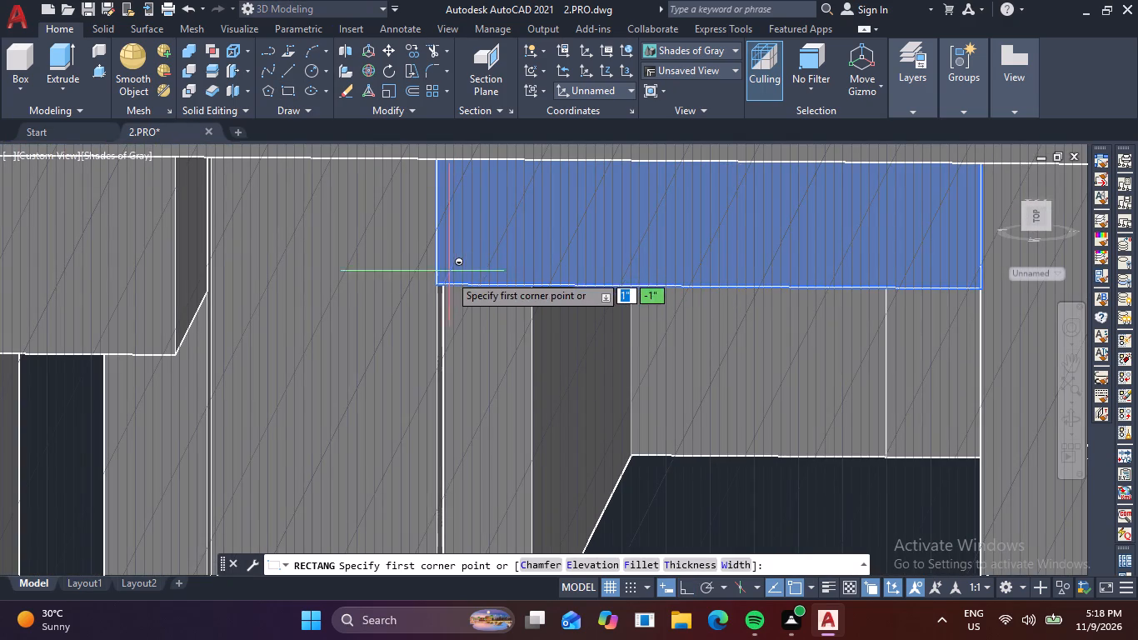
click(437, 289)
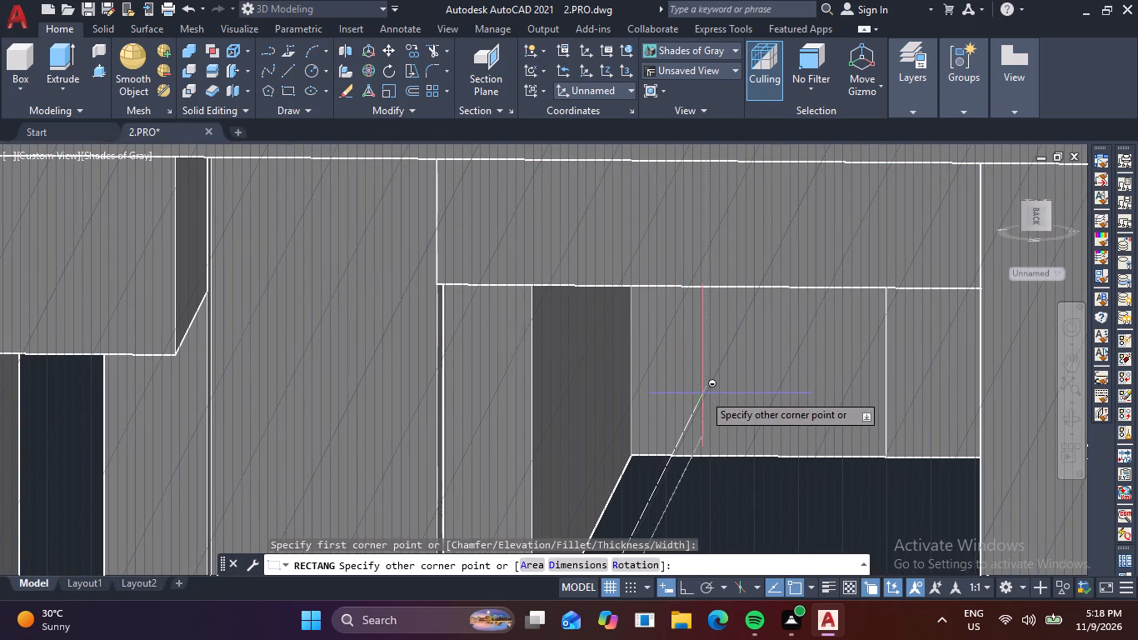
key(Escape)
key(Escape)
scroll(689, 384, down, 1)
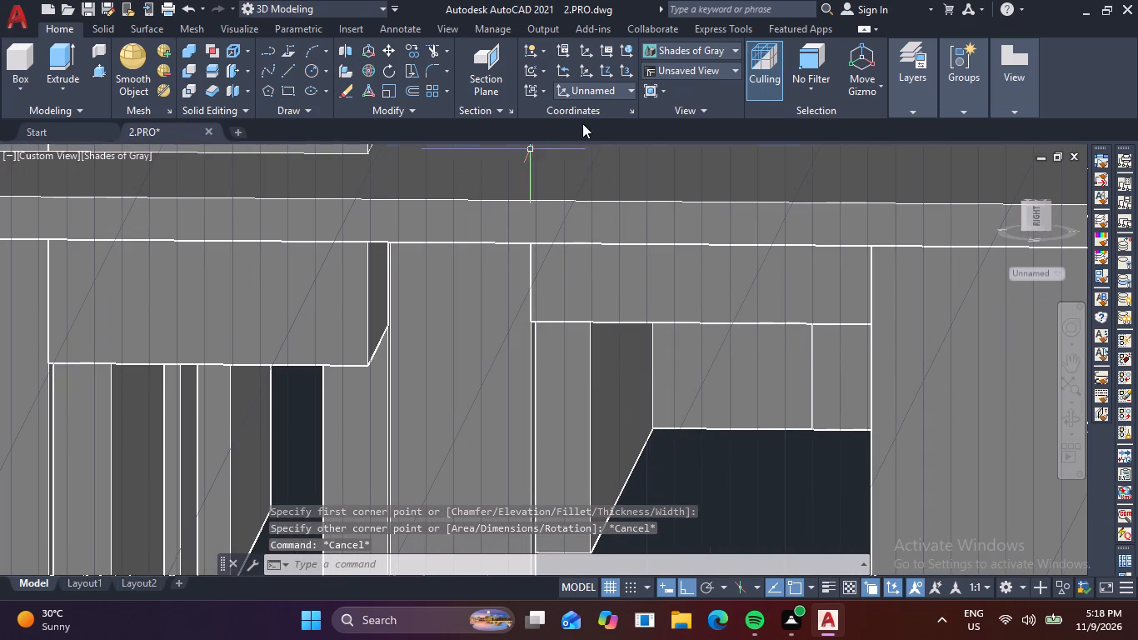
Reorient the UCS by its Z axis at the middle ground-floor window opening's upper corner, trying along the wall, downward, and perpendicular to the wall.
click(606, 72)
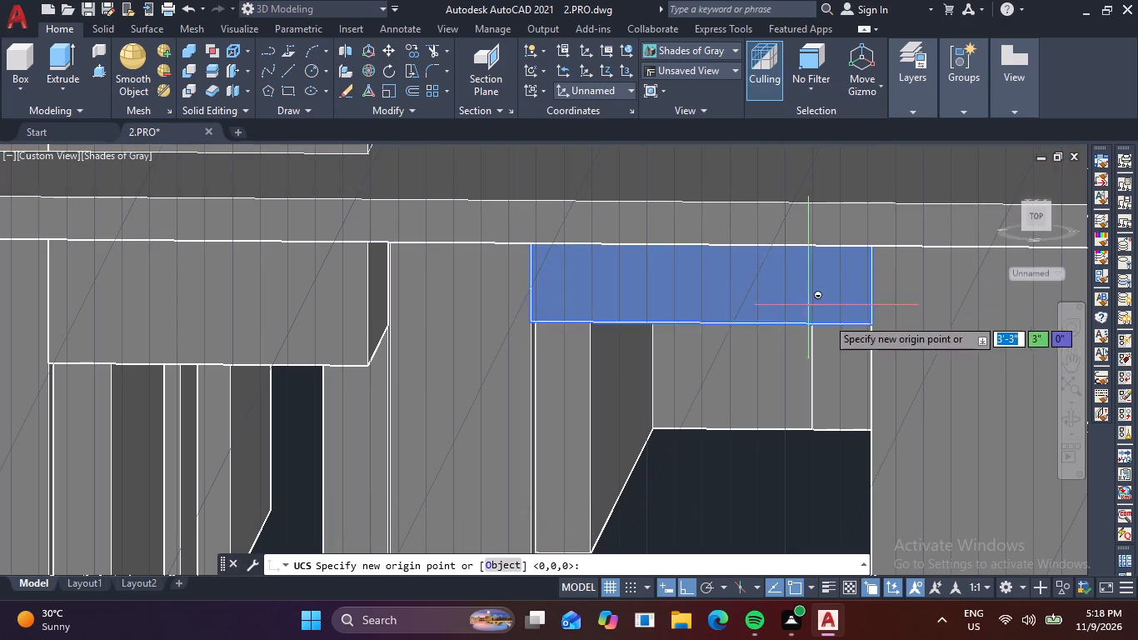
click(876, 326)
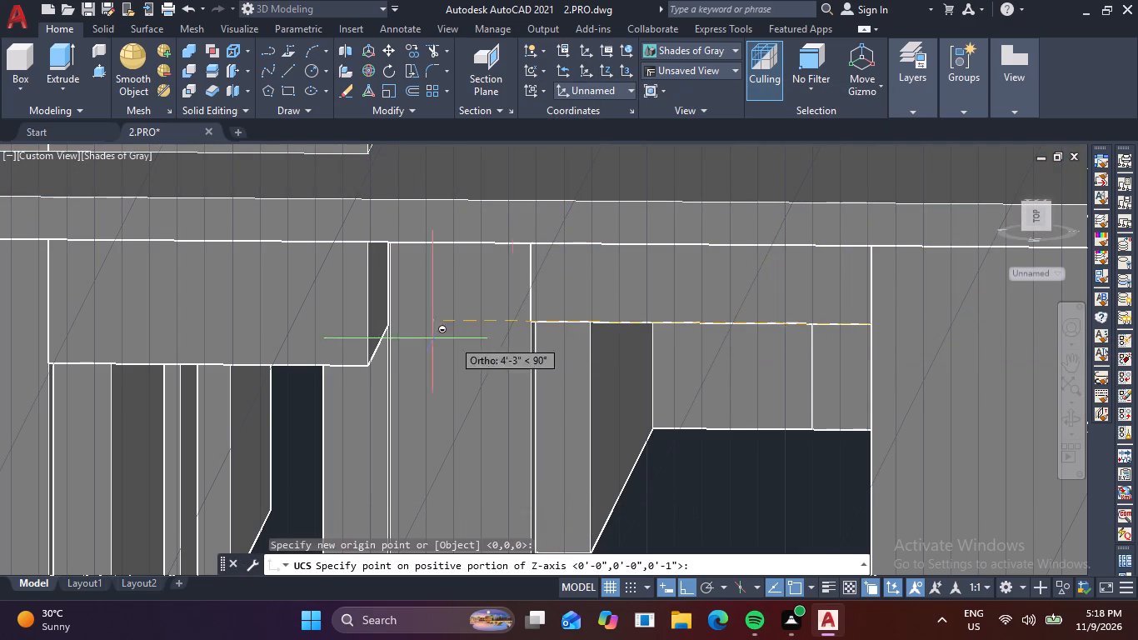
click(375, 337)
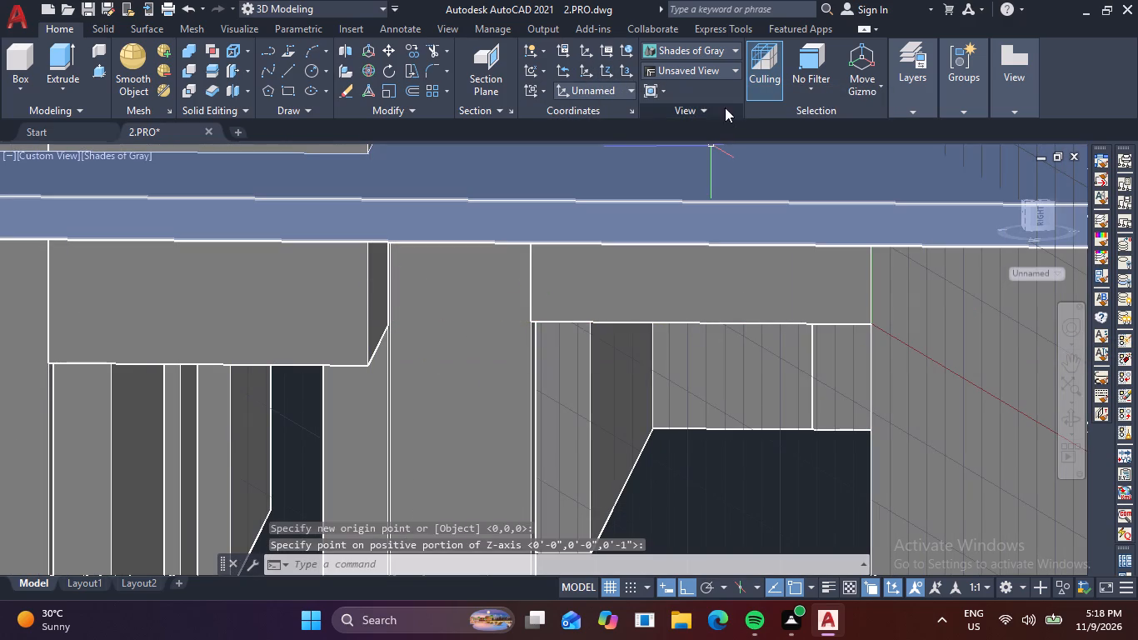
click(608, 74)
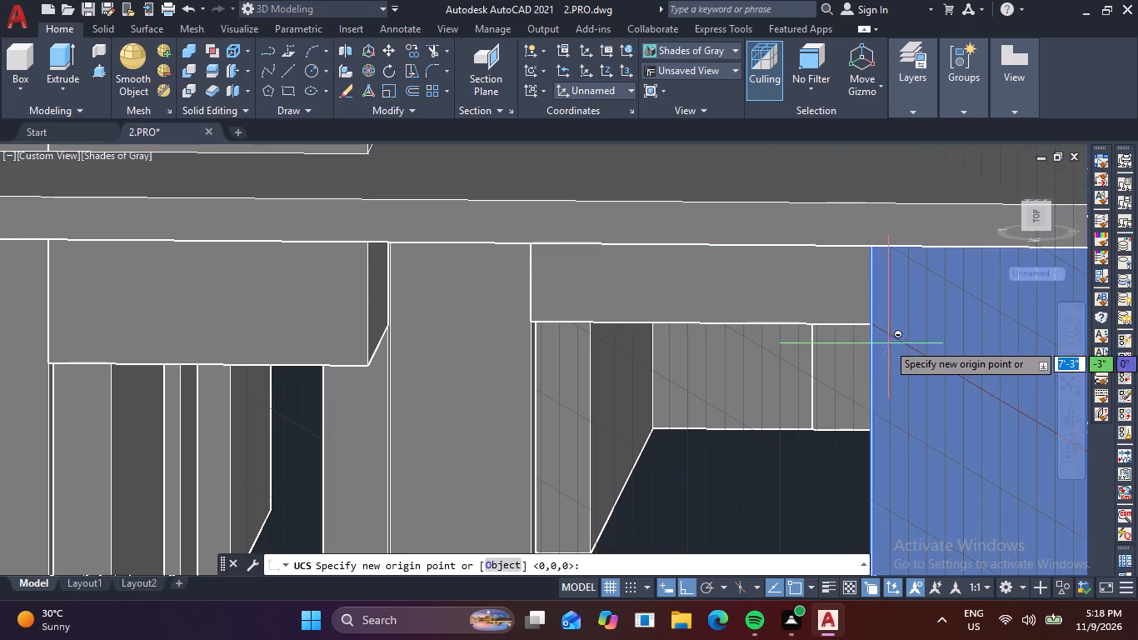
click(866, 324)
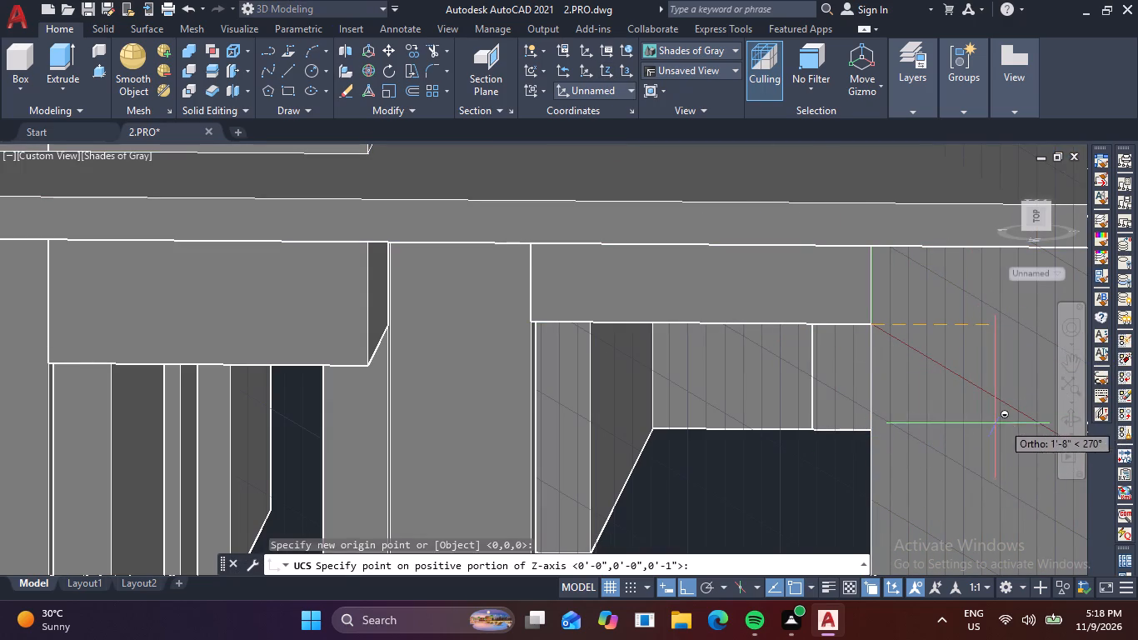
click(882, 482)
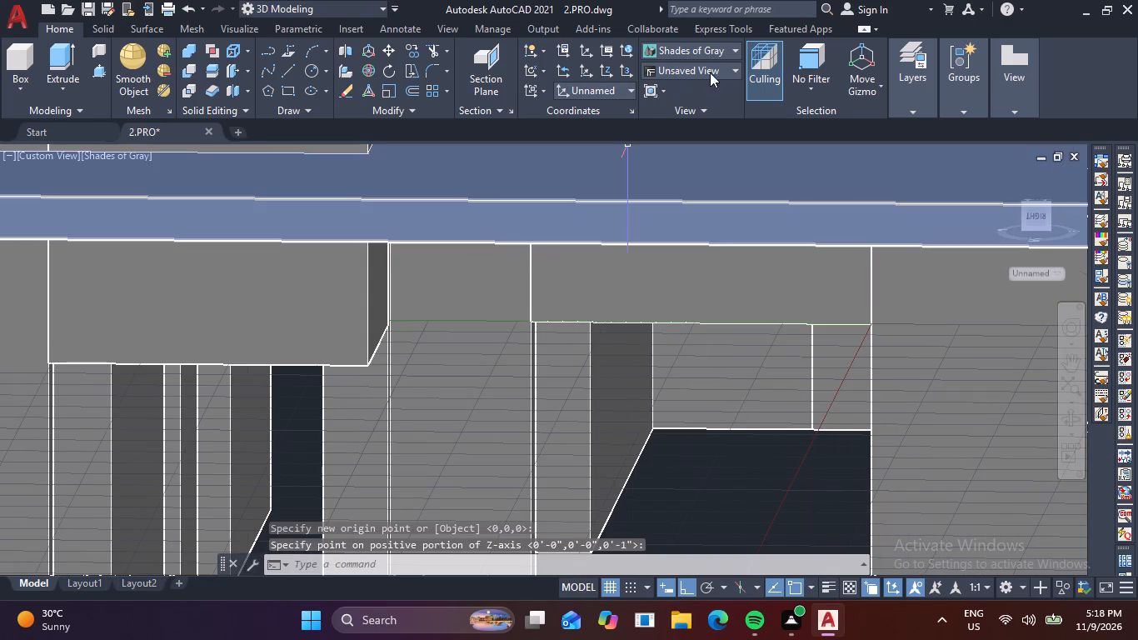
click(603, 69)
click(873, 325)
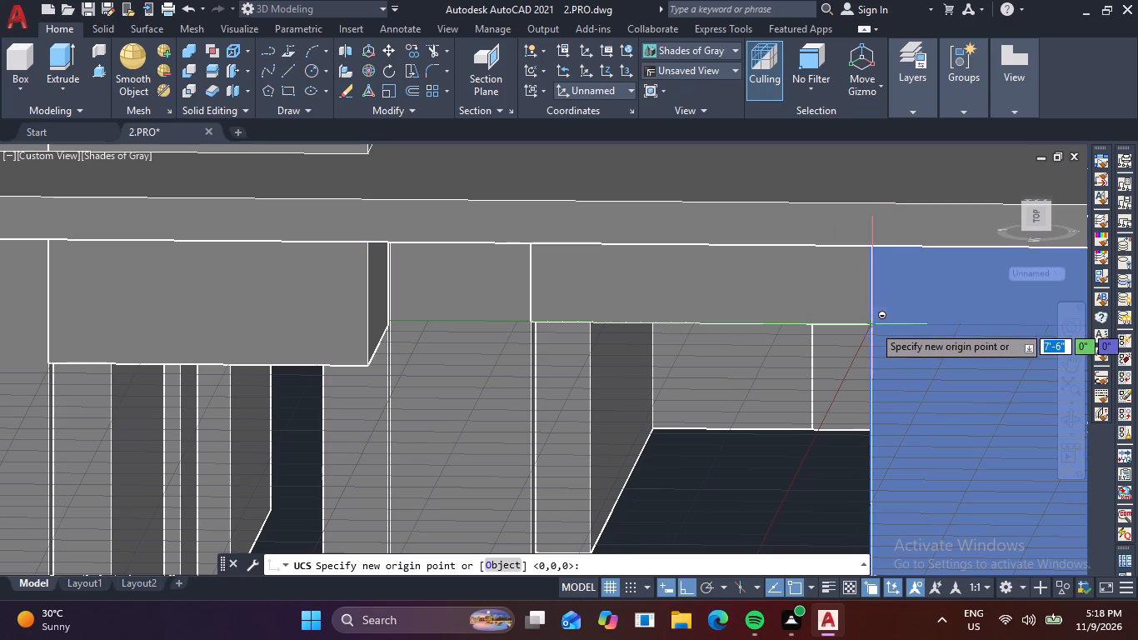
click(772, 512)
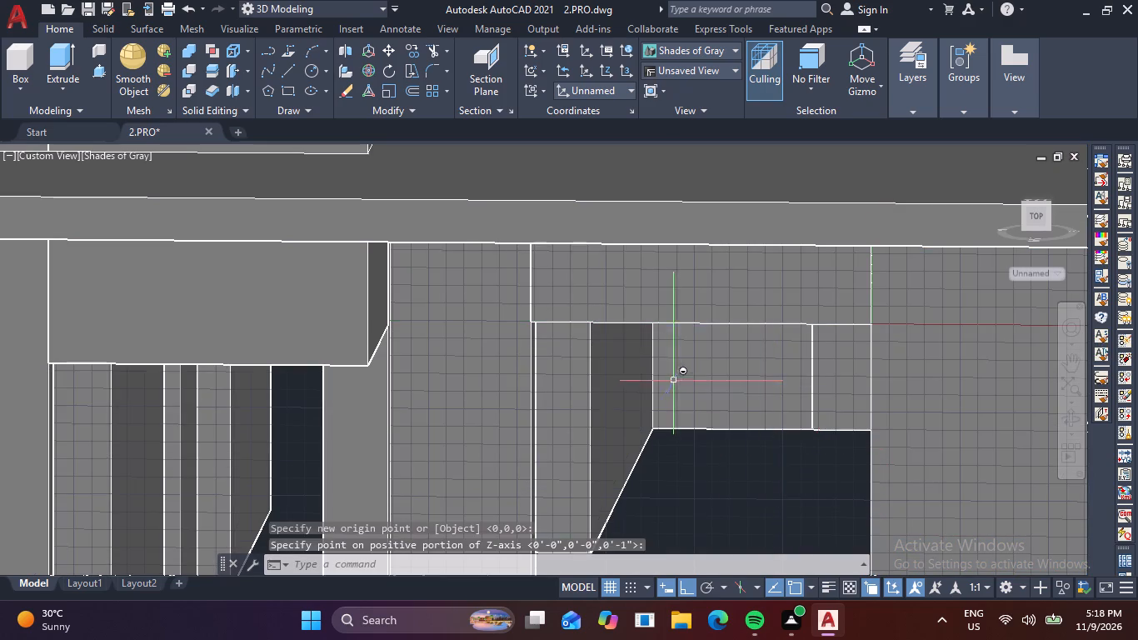
Redefine the UCS from the same opening corner with its Z axis running horizontally along the wall toward the doorway.
middle_drag(674, 381, 499, 302)
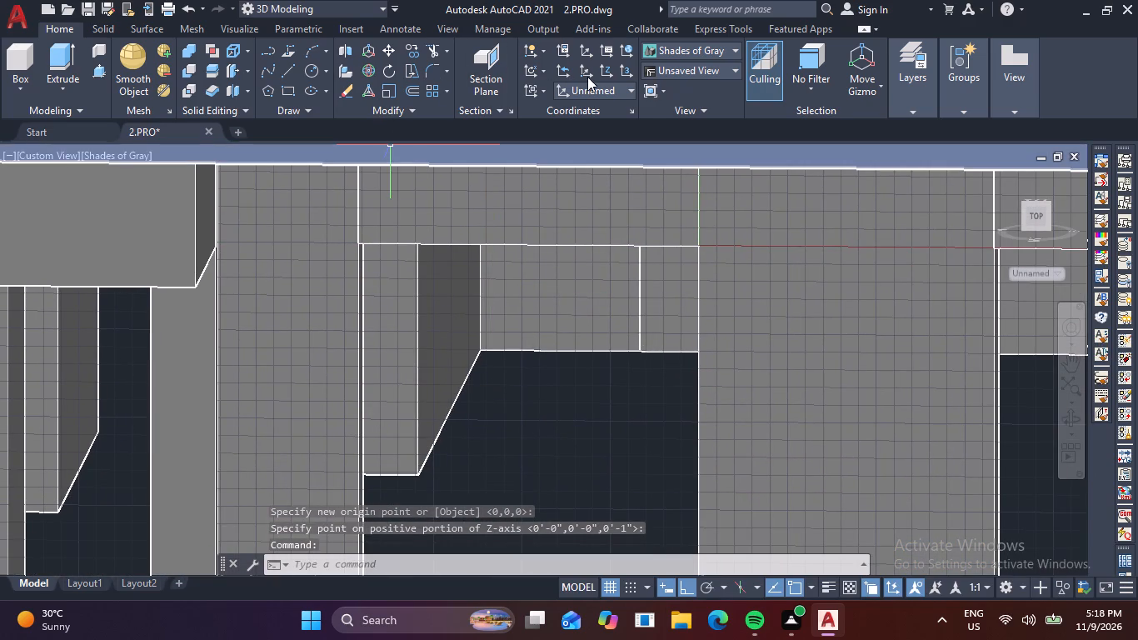
click(607, 75)
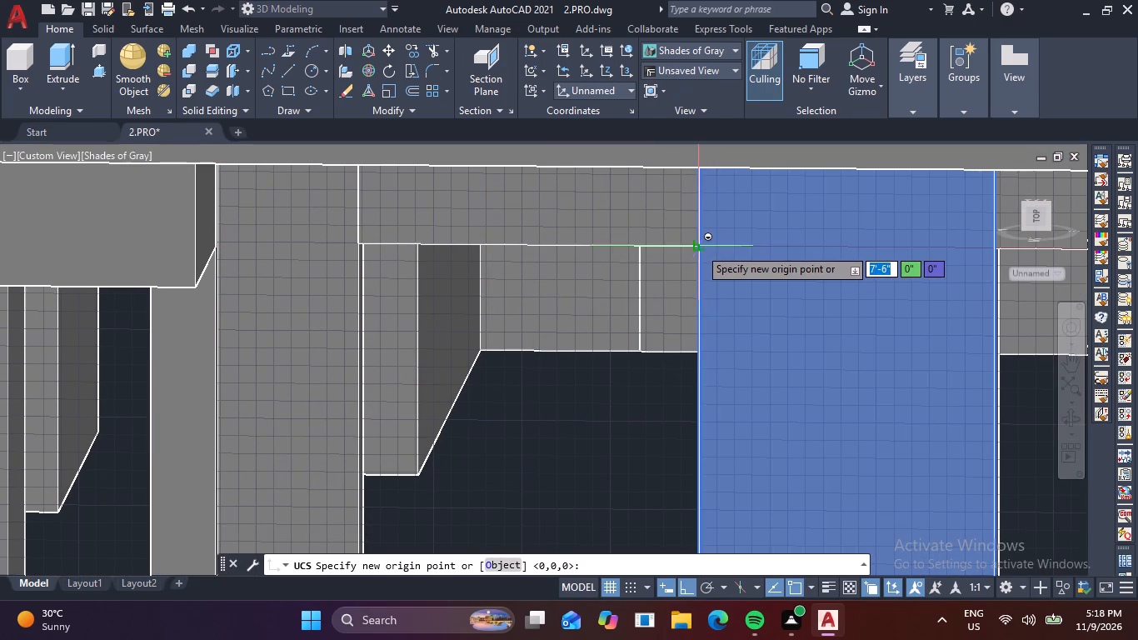
click(699, 247)
click(916, 253)
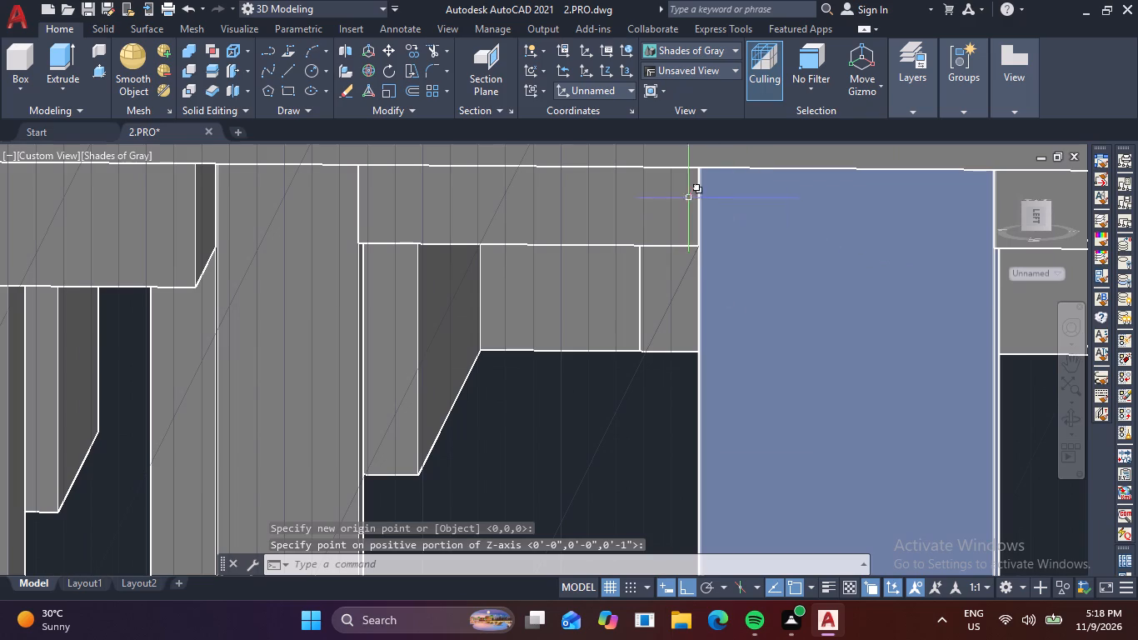
Redefine the UCS by its Z axis from the middle ground-floor opening's upper corner so the XY plane lies on the wall face.
click(603, 69)
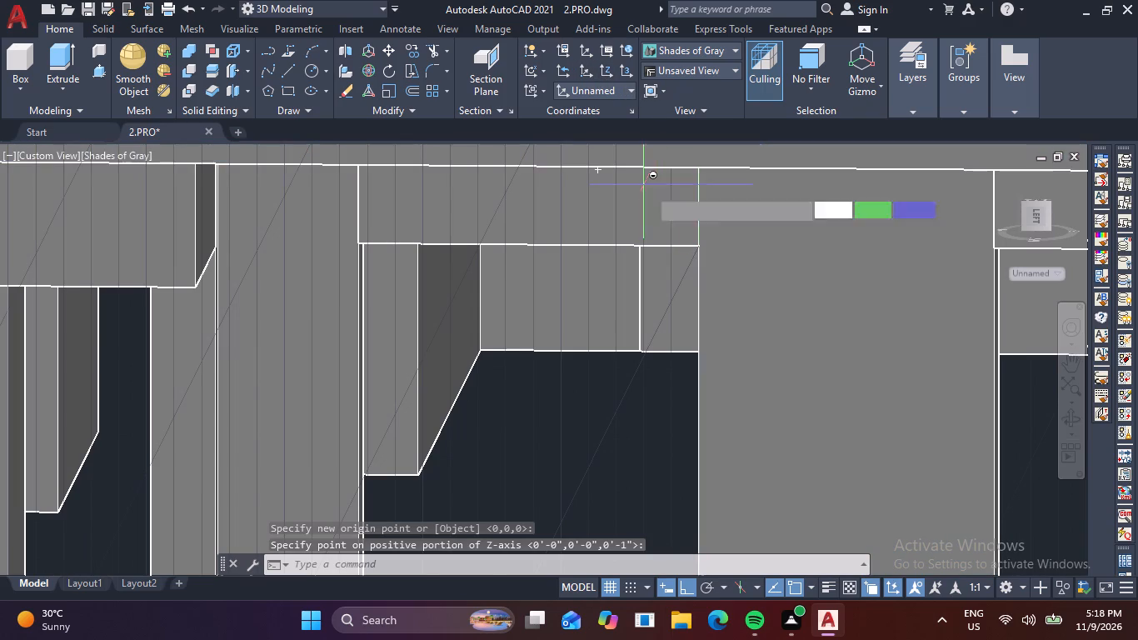
middle_drag(709, 398, 706, 447)
scroll(707, 405, down, 1)
click(701, 348)
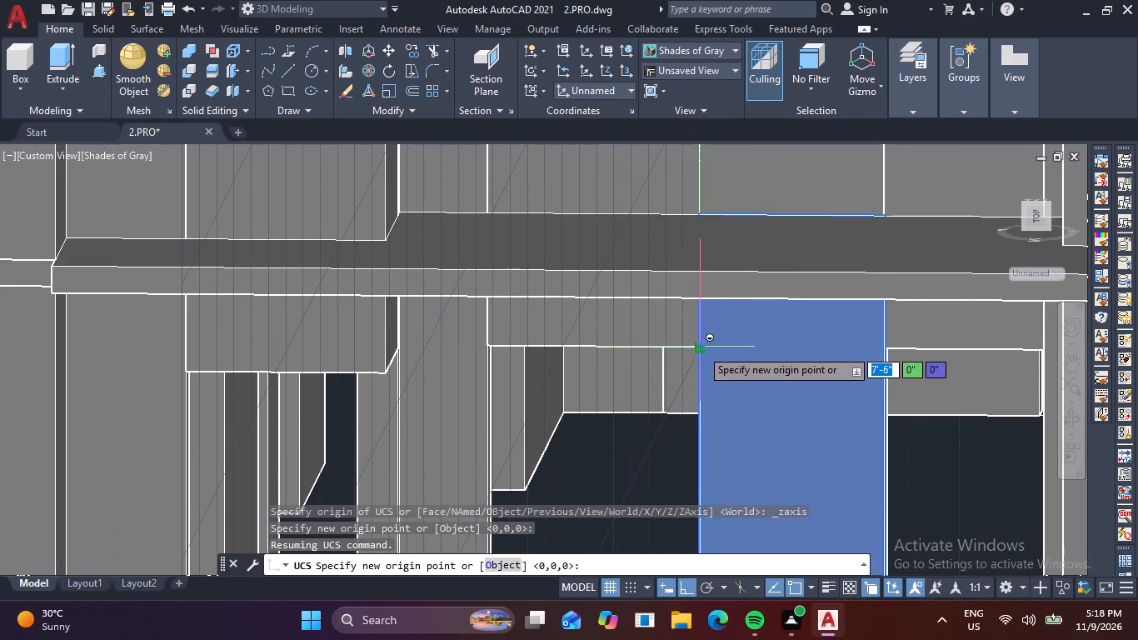
click(766, 180)
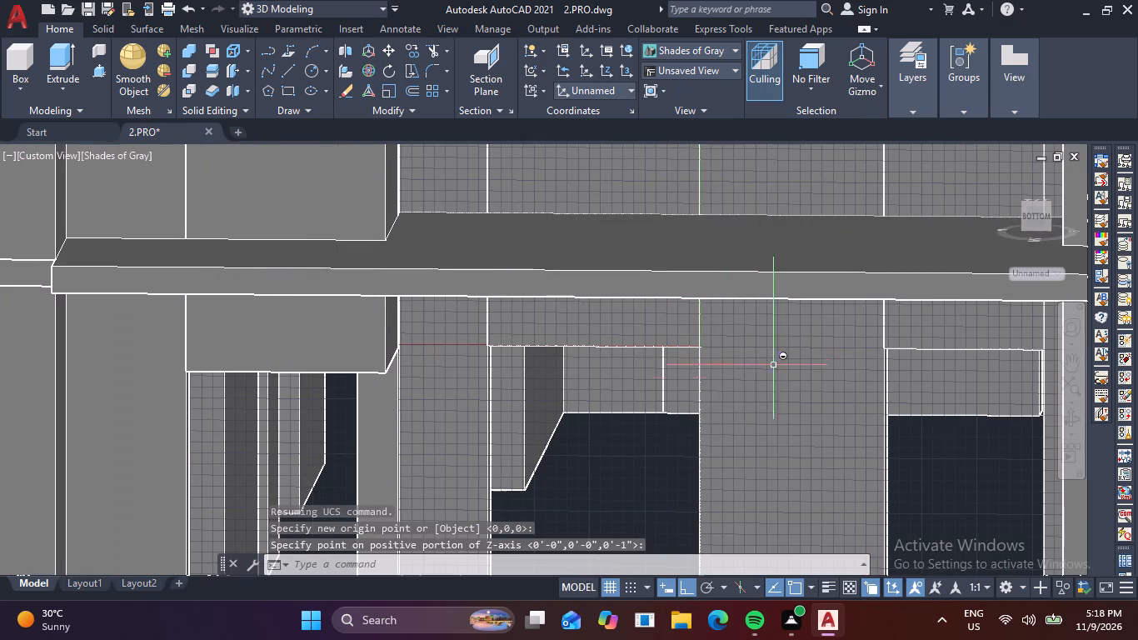
Draw a rectangle over the middle ground-floor window opening, from its upper corner to the diagonally opposite corner at the sill.
middle_drag(558, 423, 507, 341)
scroll(392, 293, up, 2)
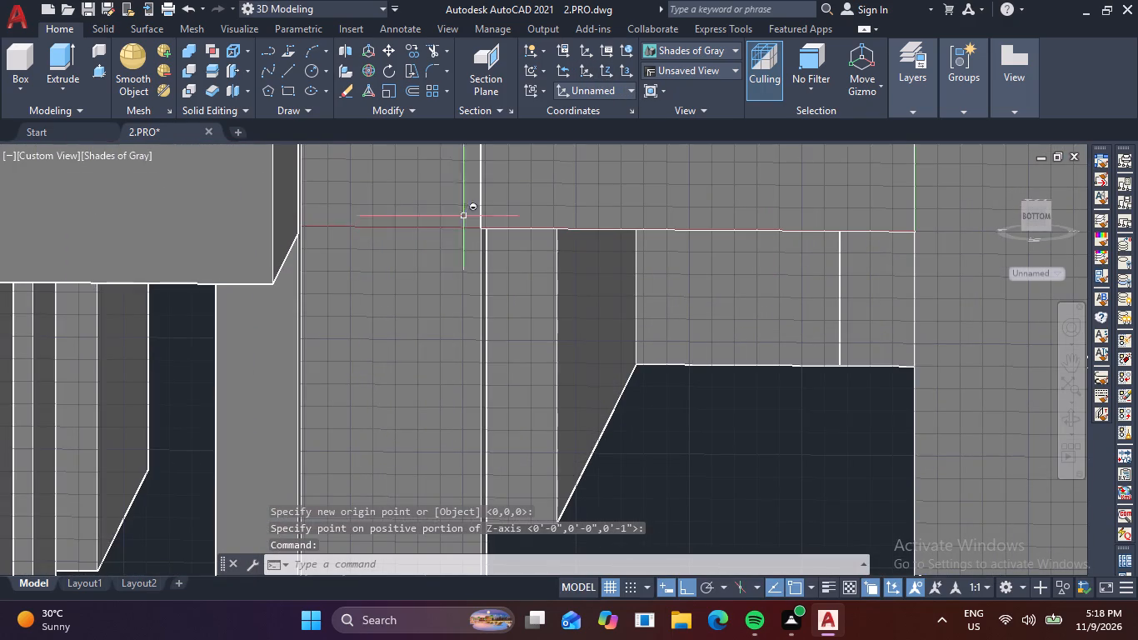
click(287, 90)
scroll(422, 247, up, 4)
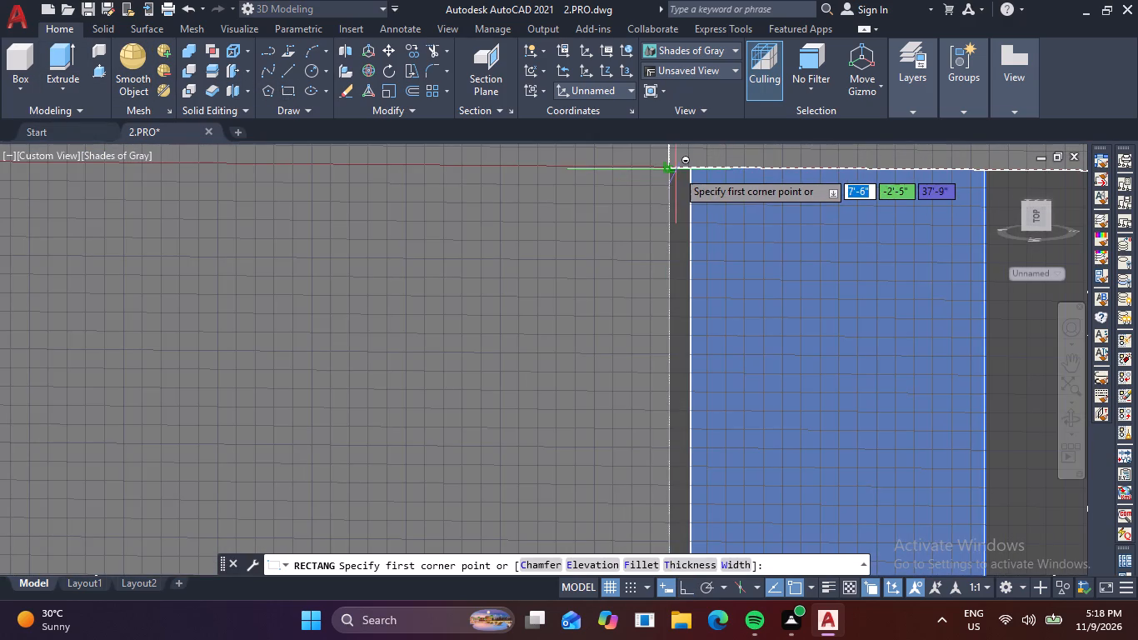
click(666, 172)
scroll(823, 302, down, 3)
middle_drag(834, 324, 769, 311)
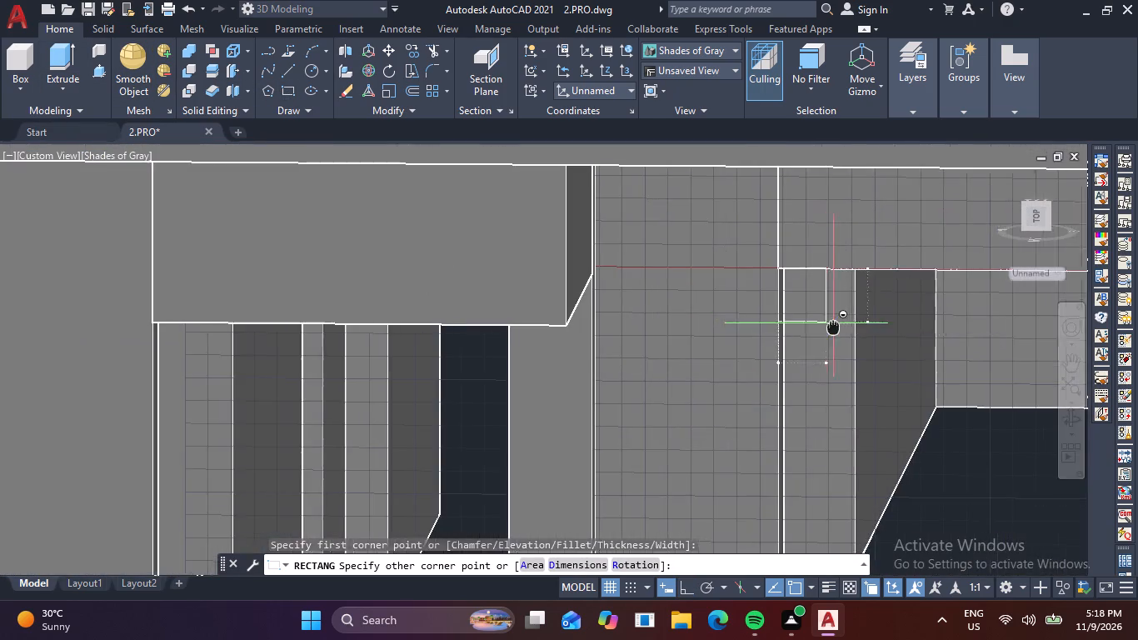
middle_drag(769, 311, 517, 232)
scroll(717, 343, down, 2)
middle_drag(777, 389, 682, 292)
scroll(706, 347, up, 4)
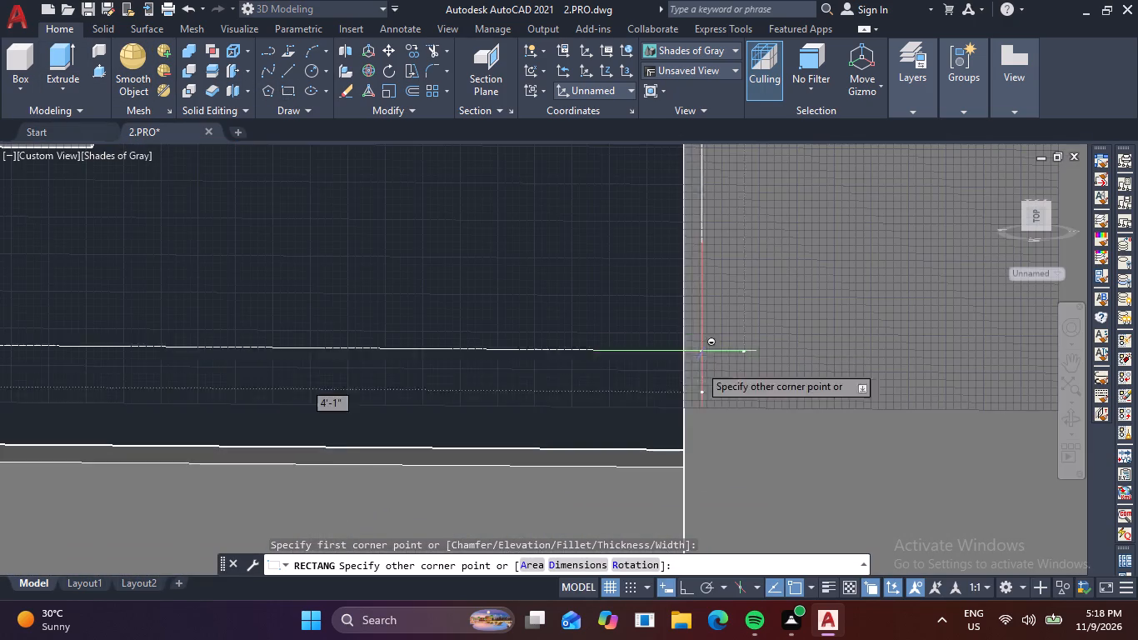
middle_drag(686, 420, 661, 344)
scroll(669, 402, up, 3)
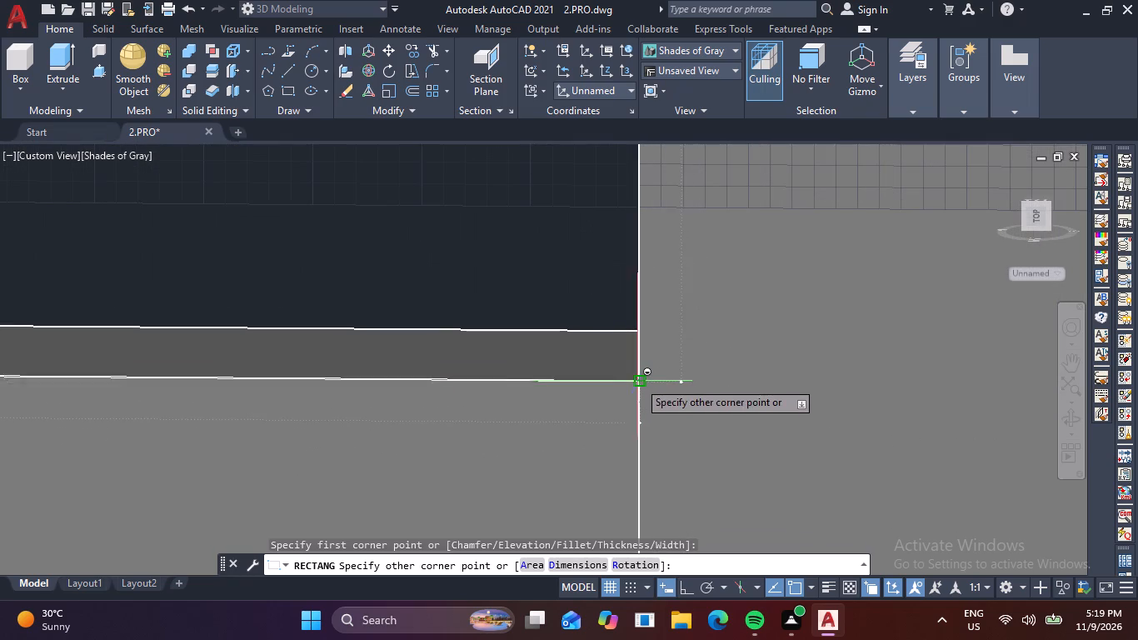
click(637, 380)
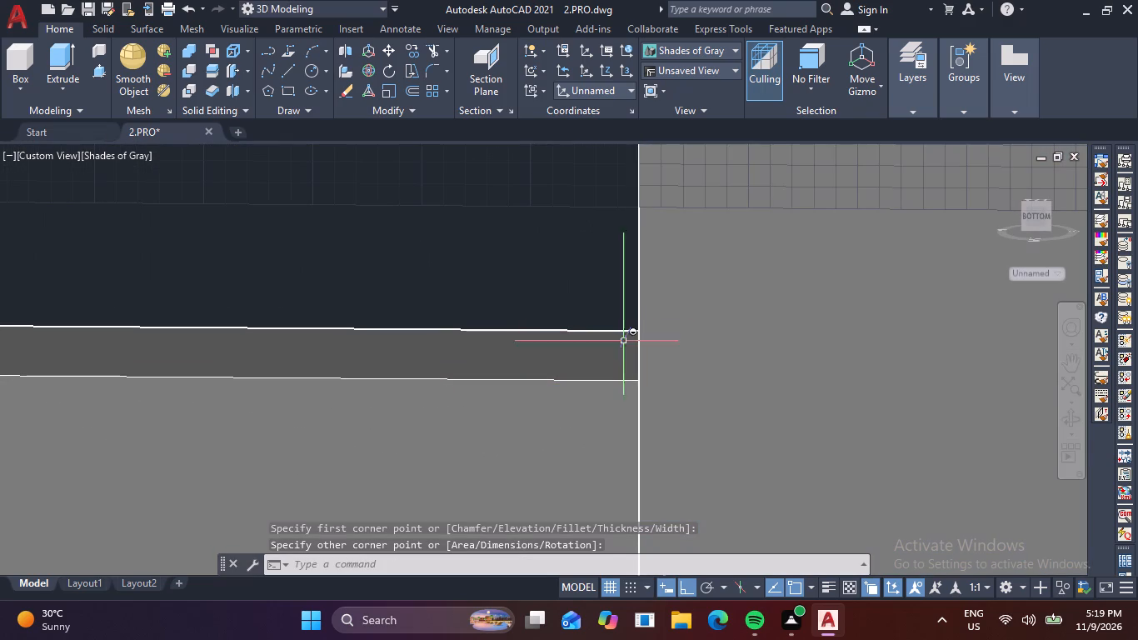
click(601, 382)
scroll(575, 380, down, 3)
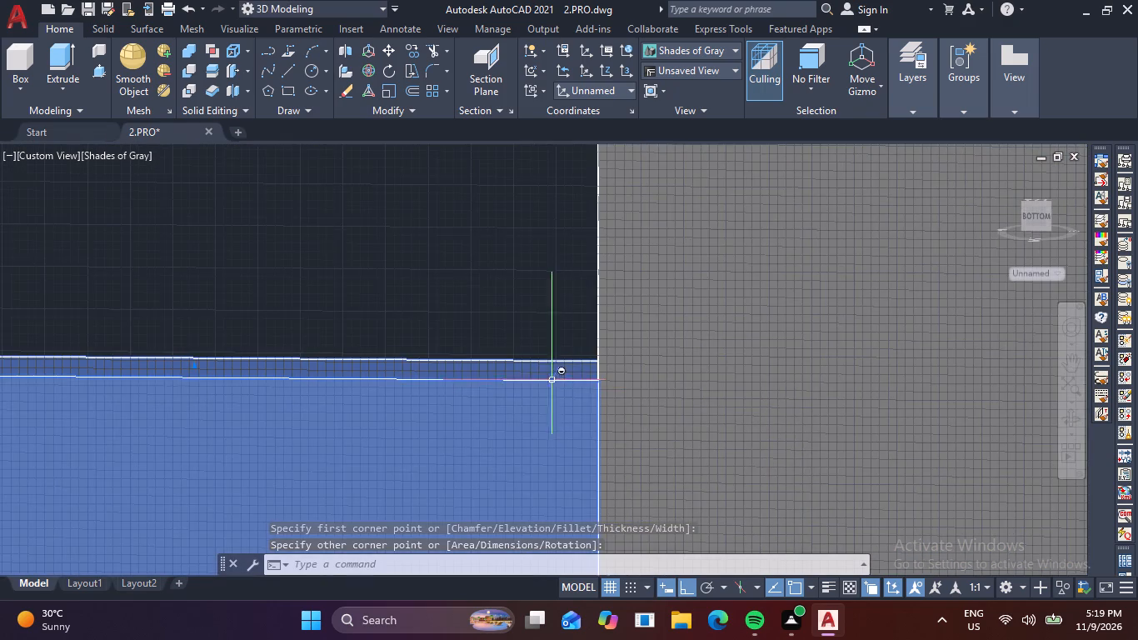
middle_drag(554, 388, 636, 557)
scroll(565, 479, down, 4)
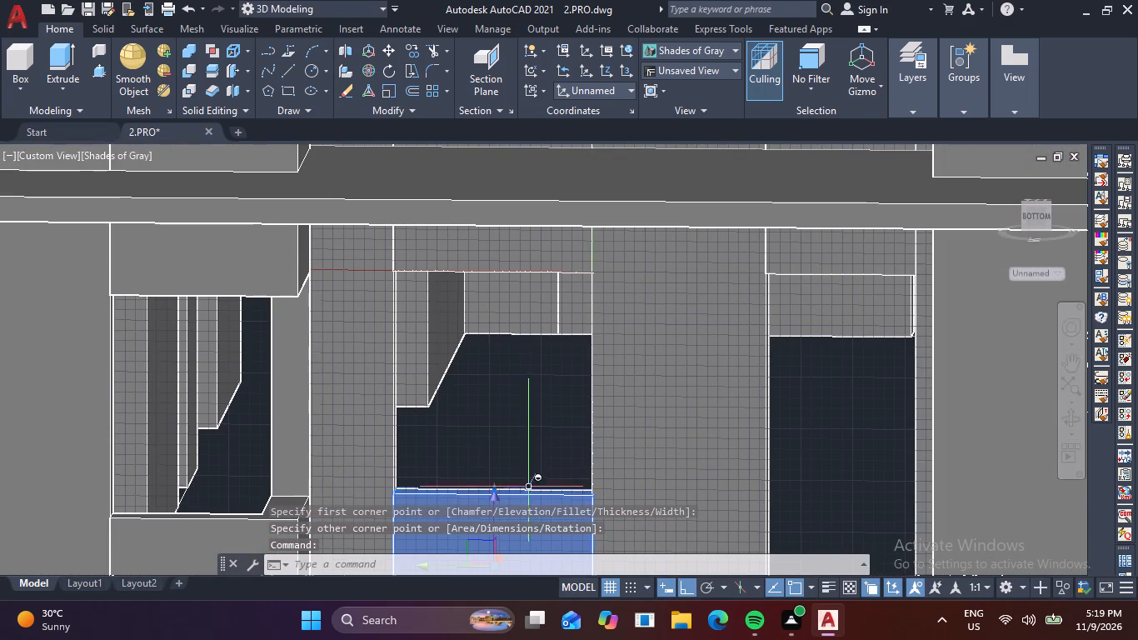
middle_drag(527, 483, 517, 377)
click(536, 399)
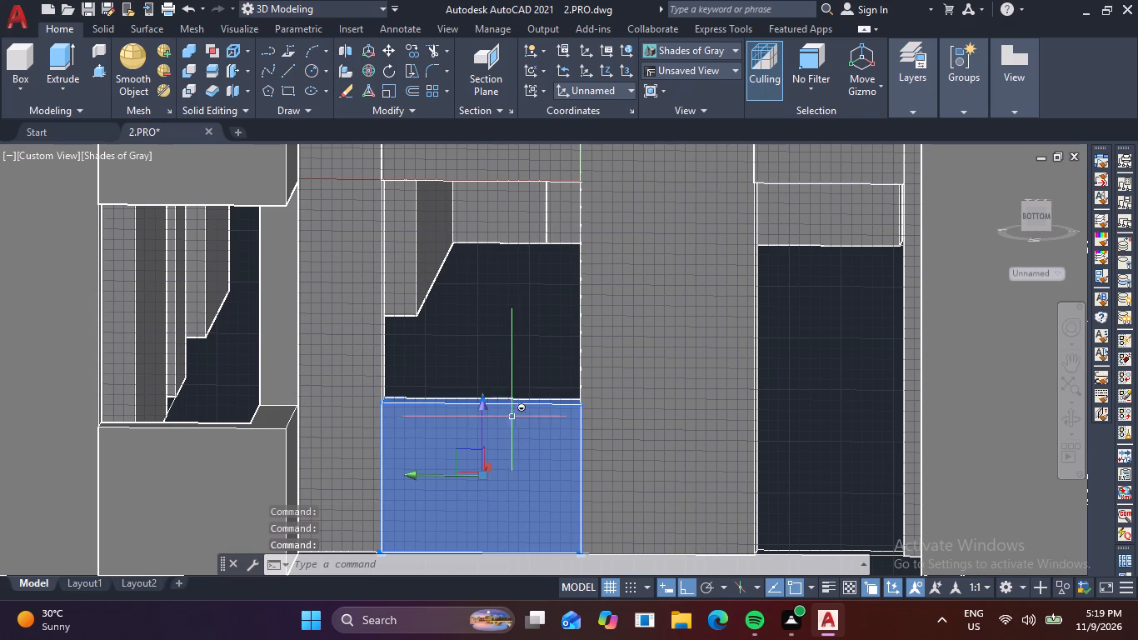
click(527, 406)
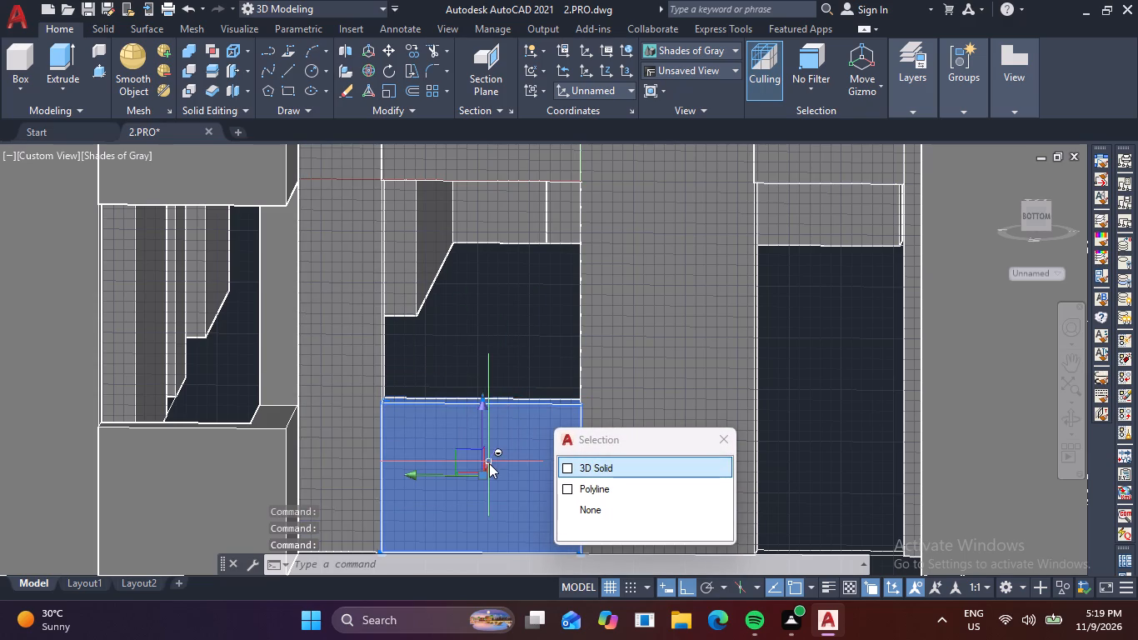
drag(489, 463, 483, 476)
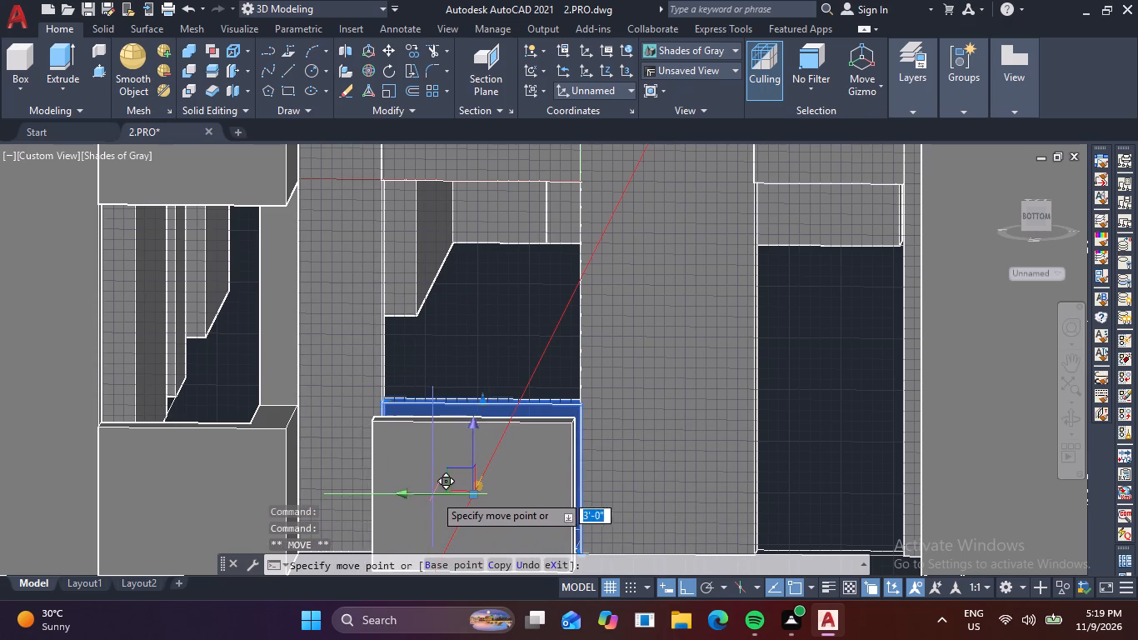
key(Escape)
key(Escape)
Move the rectangular opening outline straight out from the wall into the empty space beside the earlier framed window.
scroll(372, 312, up, 3)
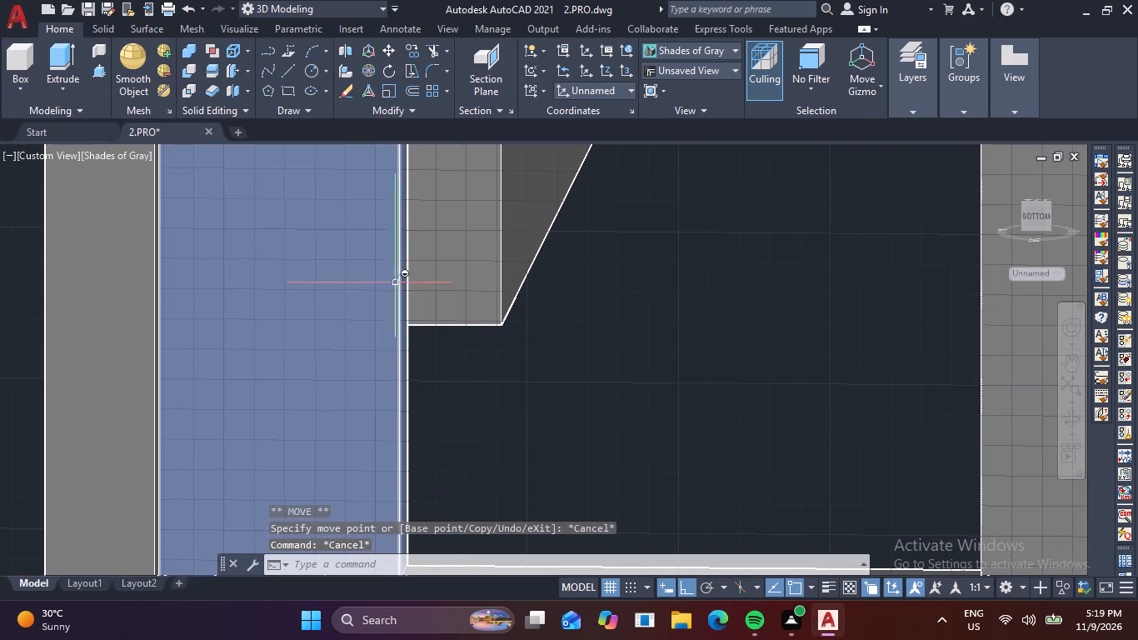
click(401, 282)
click(444, 366)
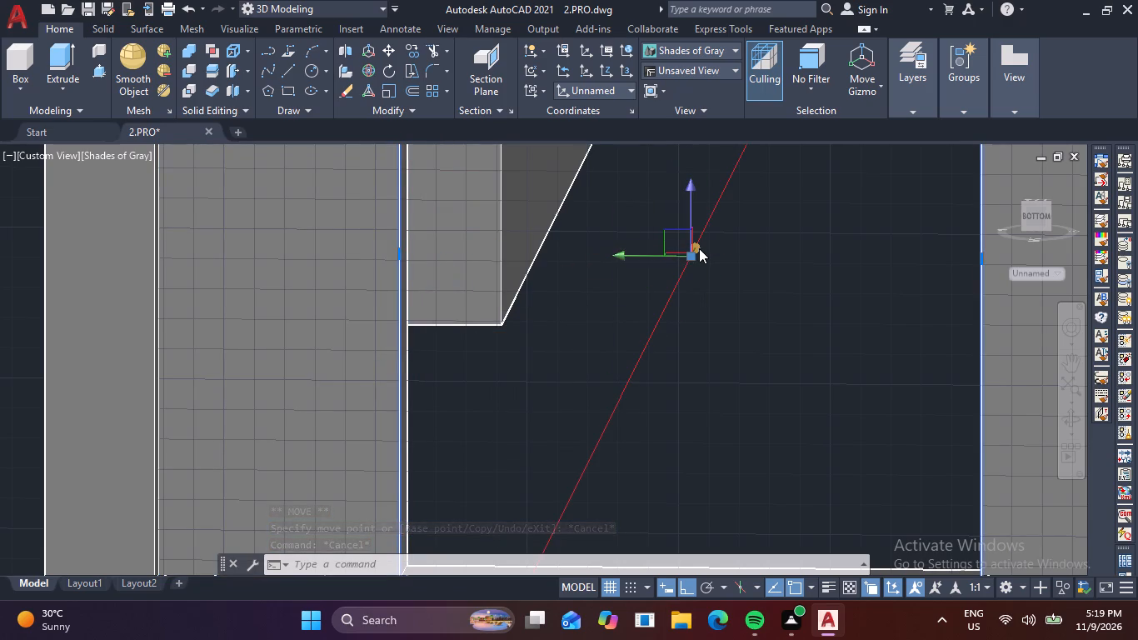
drag(699, 248, 691, 256)
scroll(564, 439, down, 4)
middle_drag(558, 502, 597, 341)
scroll(602, 322, down, 2)
middle_drag(600, 420, 642, 346)
middle_drag(552, 505, 571, 452)
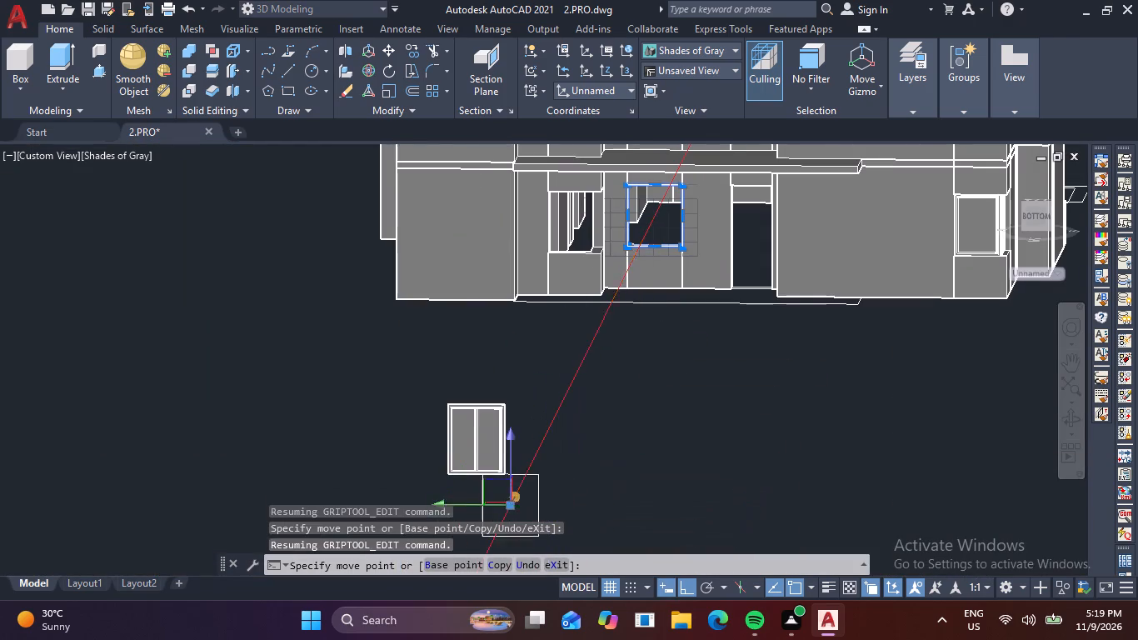
middle_drag(571, 452, 631, 343)
click(563, 470)
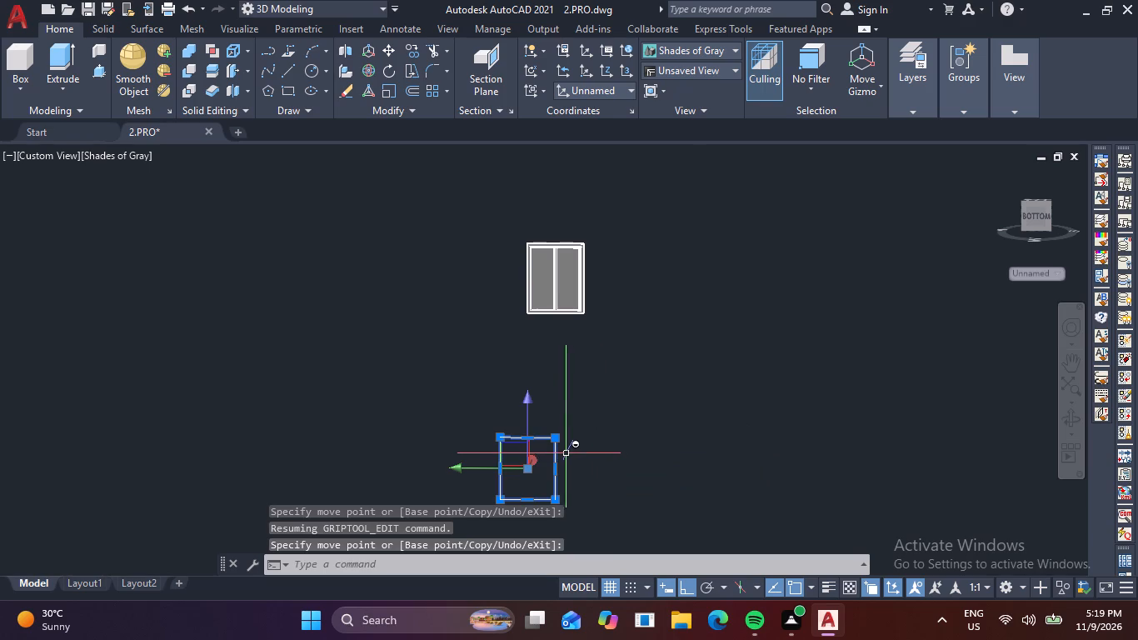
key(Escape)
Erase the earlier two-pane framed window model standing near the moved outline.
middle_drag(527, 459, 527, 363)
scroll(517, 414, up, 3)
middle_drag(560, 309, 553, 347)
scroll(552, 319, down, 3)
middle_drag(552, 332, 546, 365)
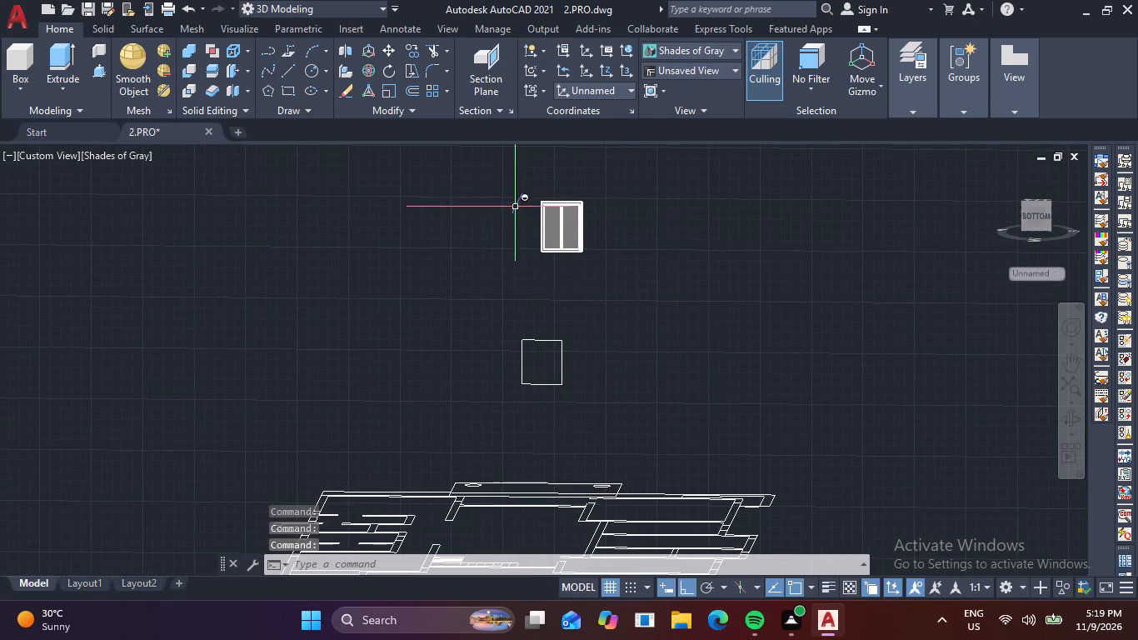
drag(514, 182, 529, 192)
click(637, 277)
key(Delete)
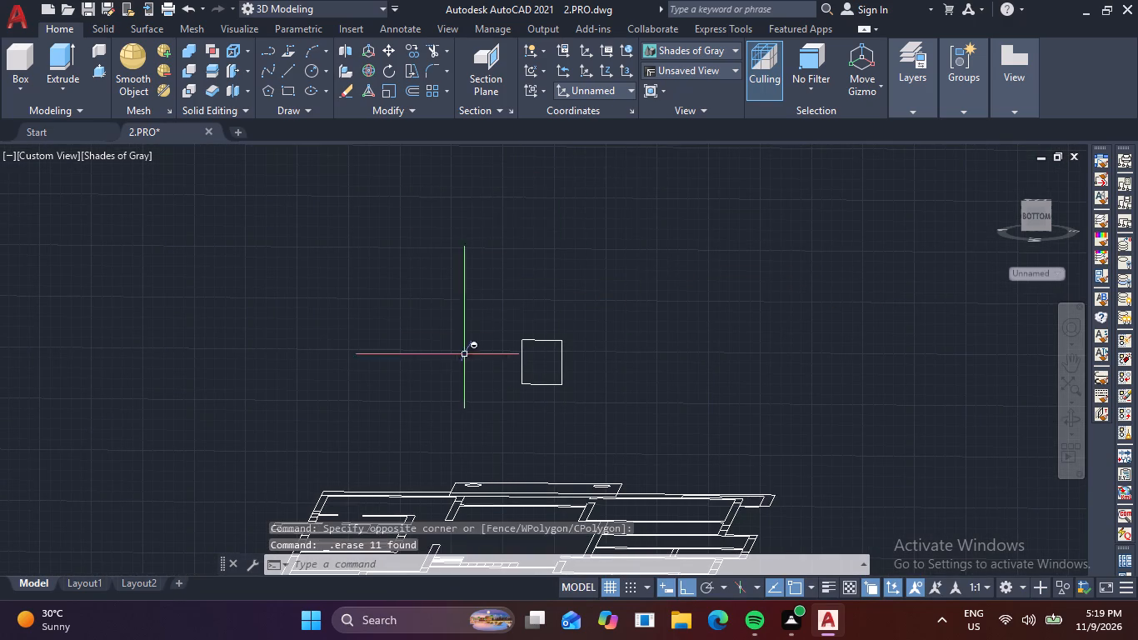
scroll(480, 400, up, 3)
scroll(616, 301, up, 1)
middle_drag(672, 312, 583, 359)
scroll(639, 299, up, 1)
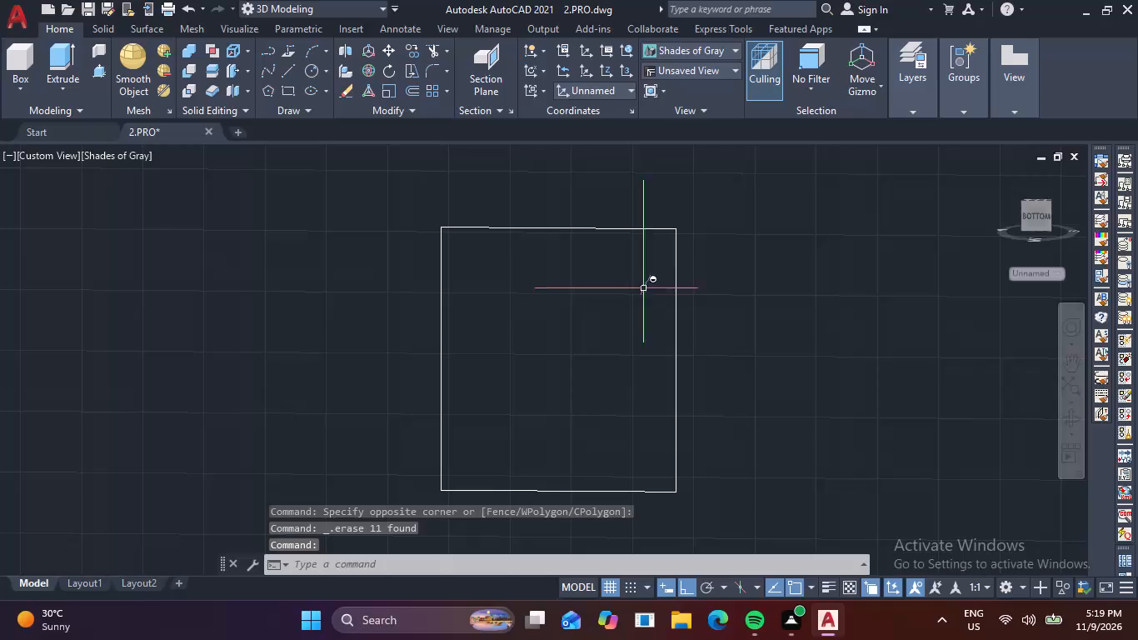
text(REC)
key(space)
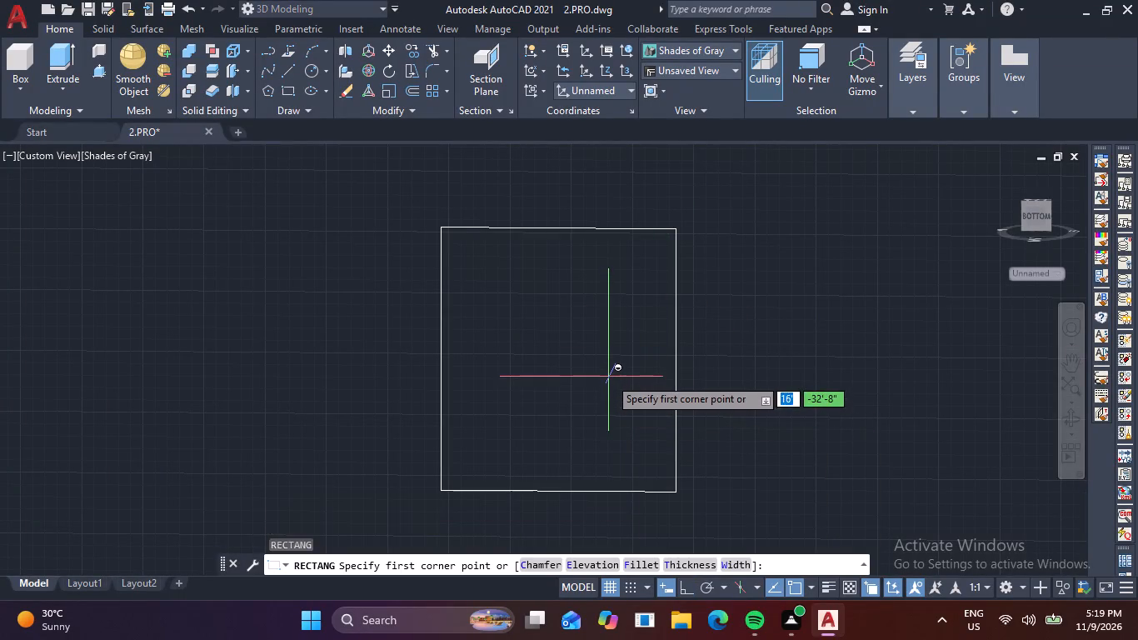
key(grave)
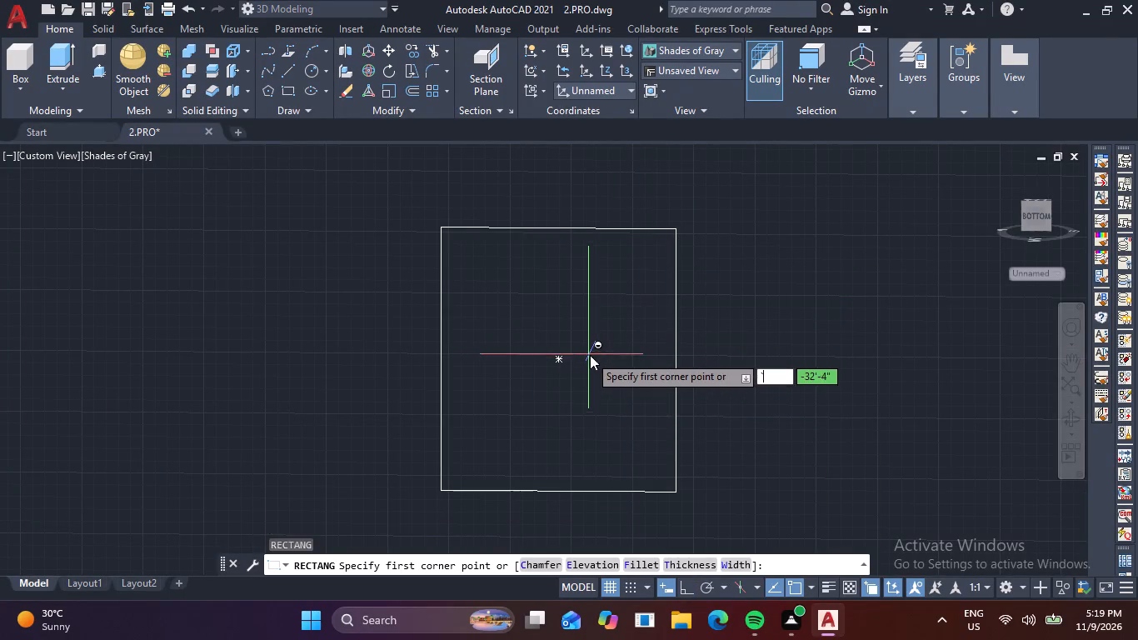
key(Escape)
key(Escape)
Offset the window outline 2" inward to form the outer frame.
key(o)
key(space)
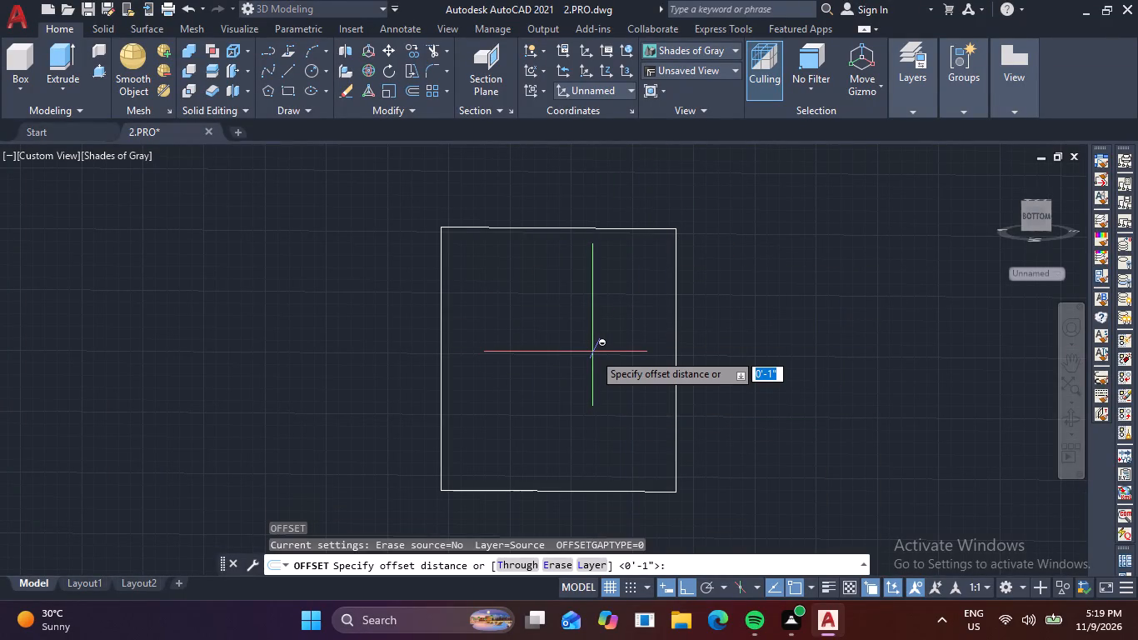
text(2)
key(space)
click(659, 232)
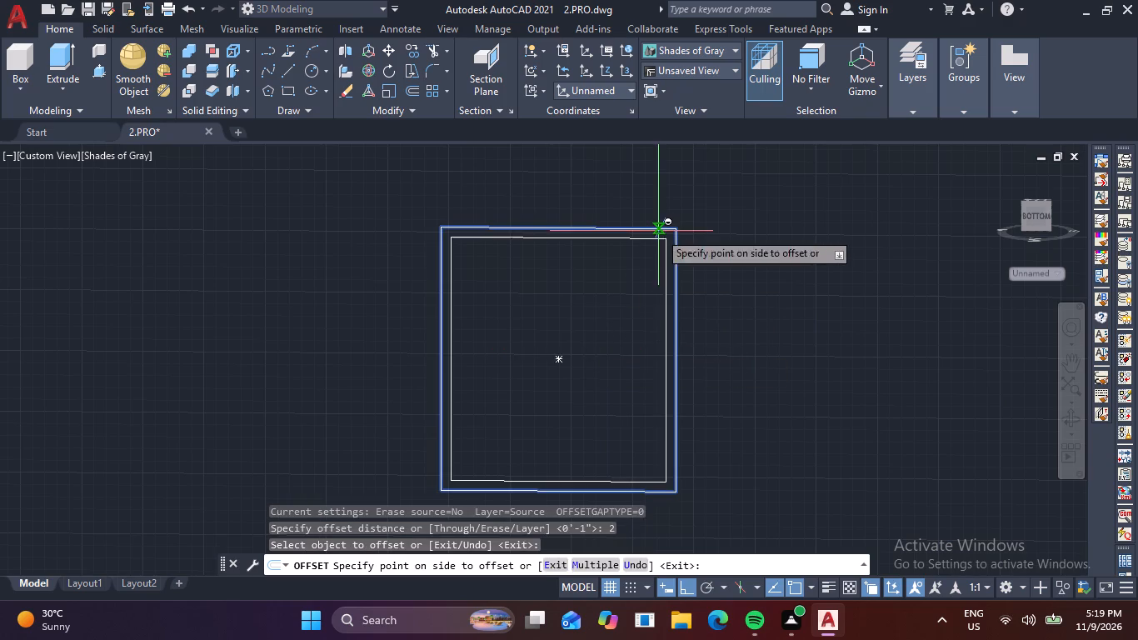
click(616, 282)
key(Escape)
Draw a rectangle about 1'-10" by 4'-2" over the left half of the inner outline, ending at its bottom edge's midpoint.
text(REC)
key(space)
click(453, 241)
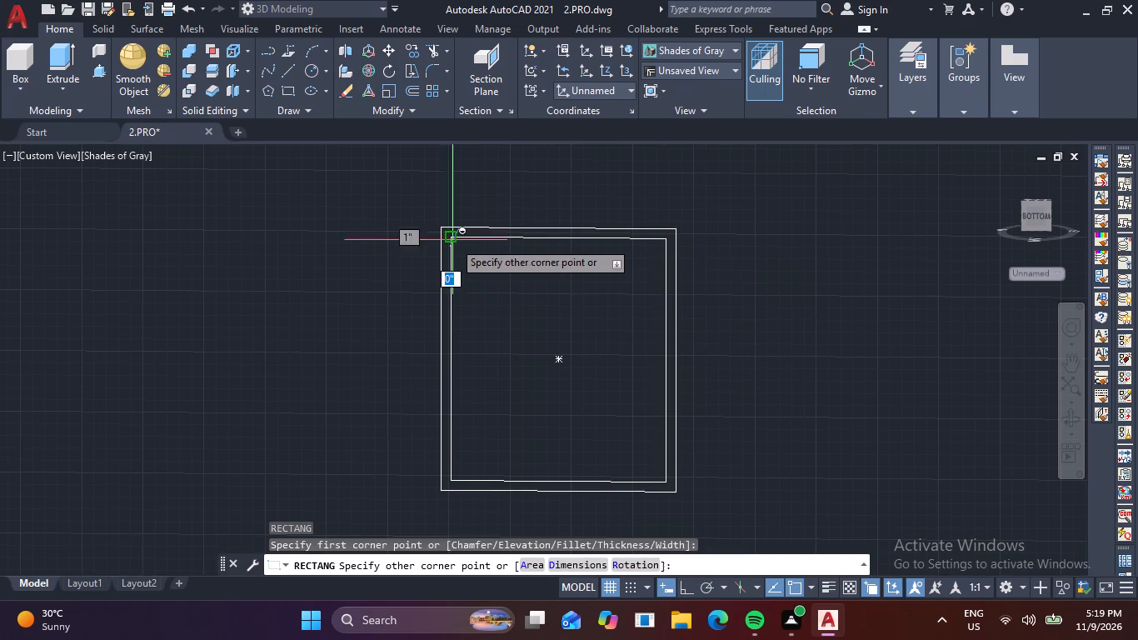
click(558, 482)
key(Escape)
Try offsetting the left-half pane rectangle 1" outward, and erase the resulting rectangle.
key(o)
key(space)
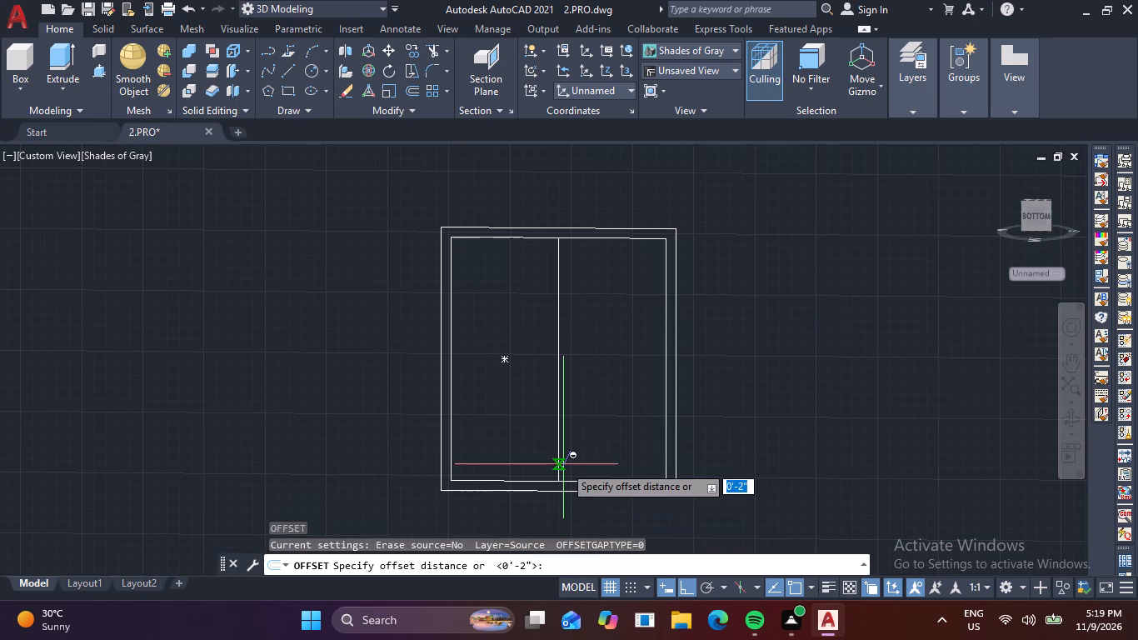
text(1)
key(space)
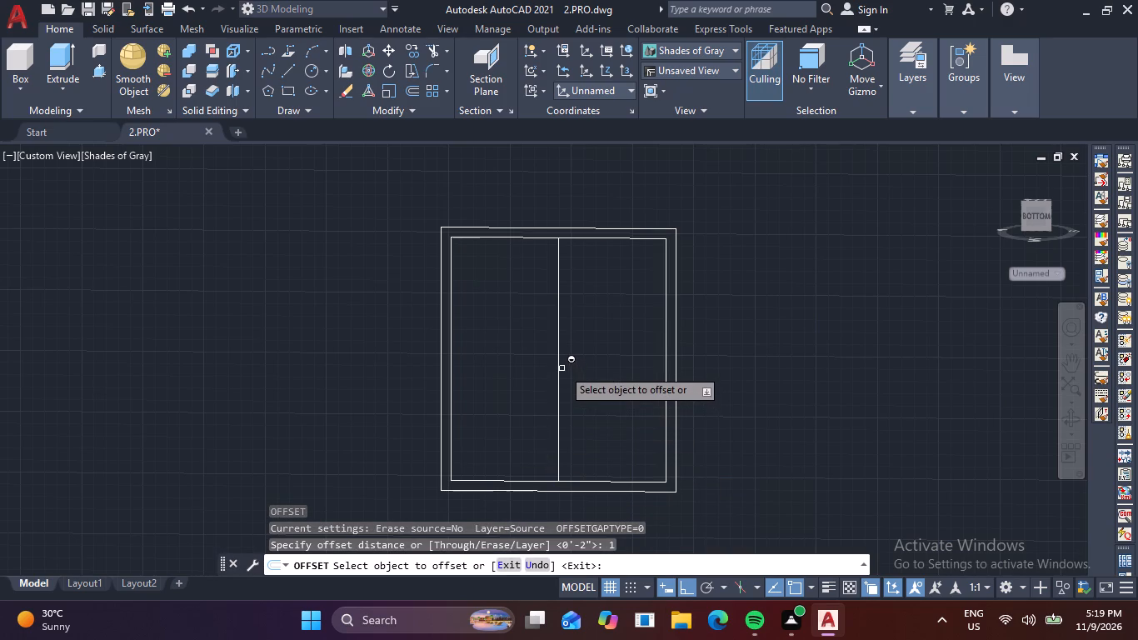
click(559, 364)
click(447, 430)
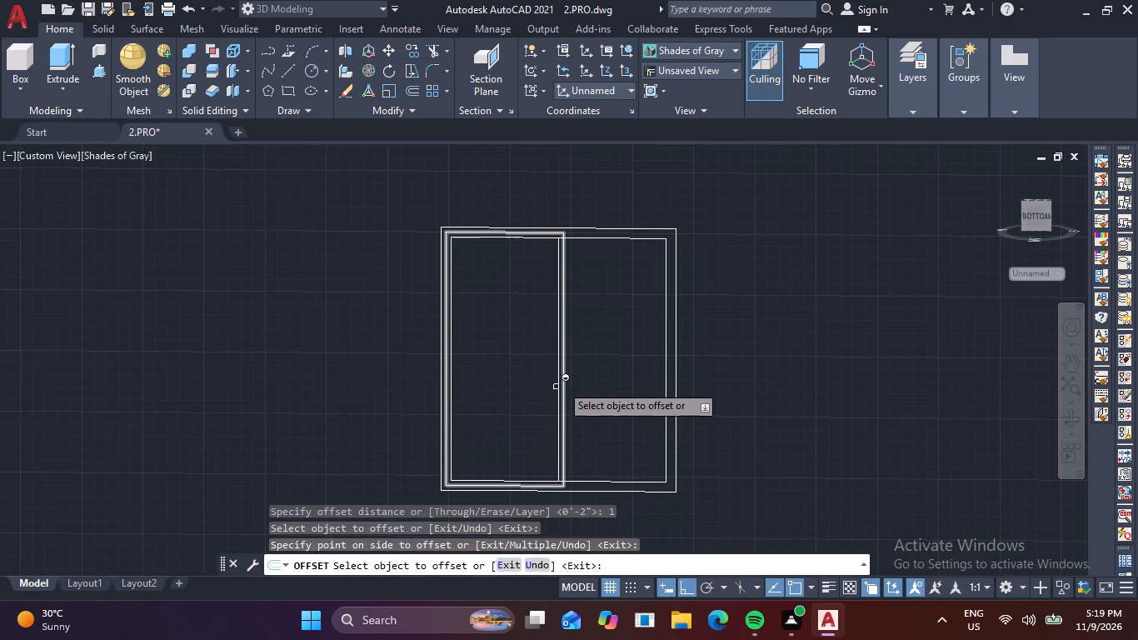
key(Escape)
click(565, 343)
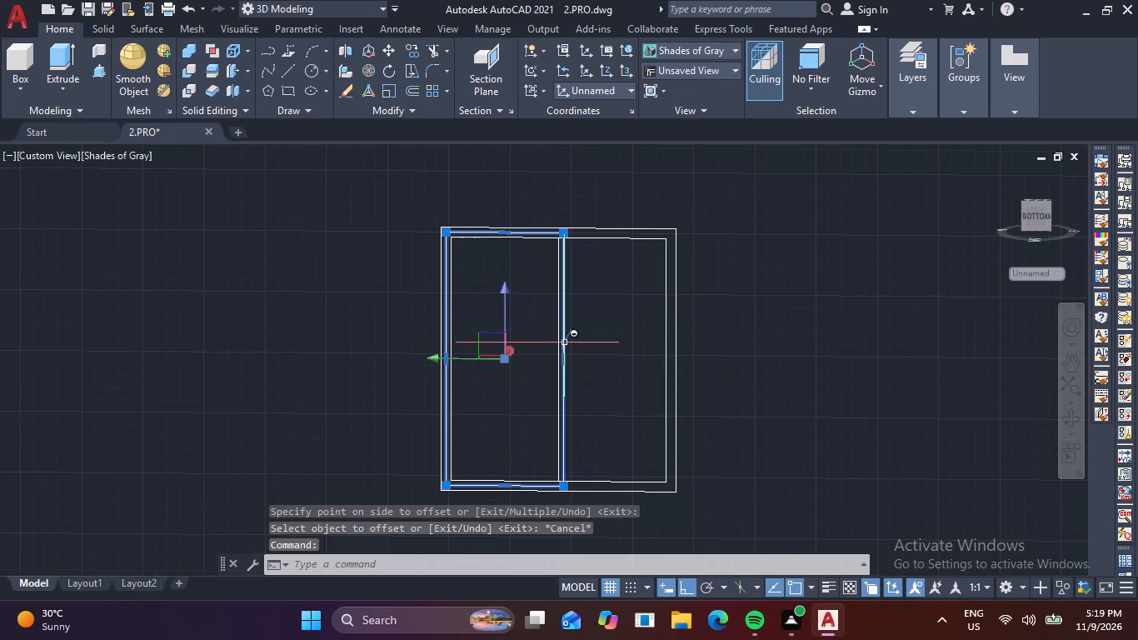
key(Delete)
Offset the left-half pane rectangle 1" inward to form the sash frame.
text(O 1)
key(space)
click(557, 348)
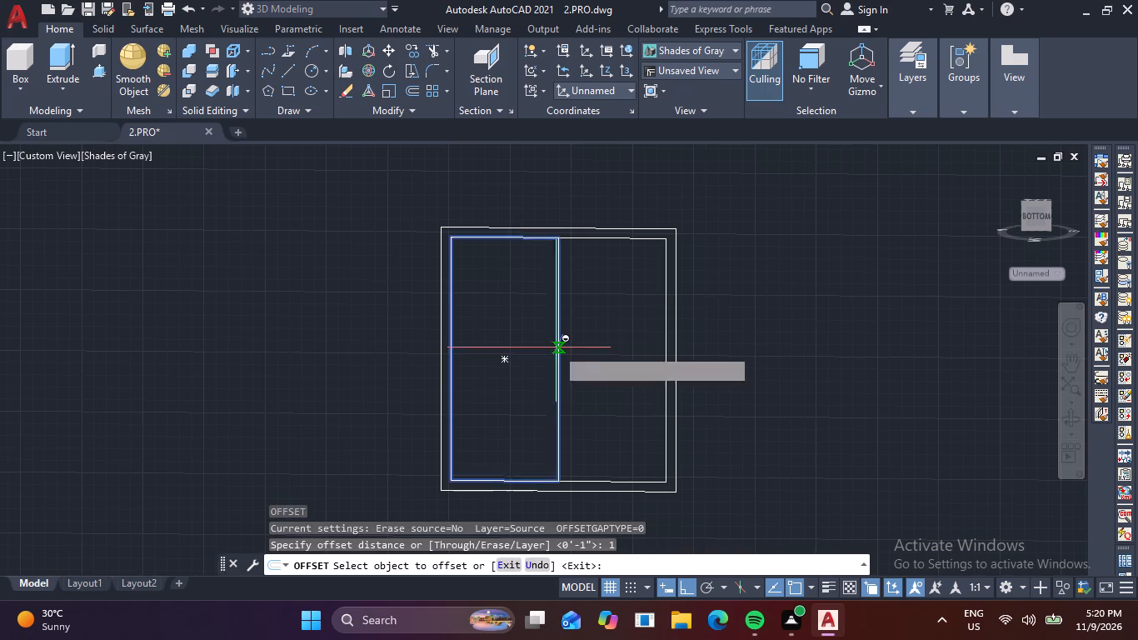
click(495, 385)
key(Escape)
key(Escape)
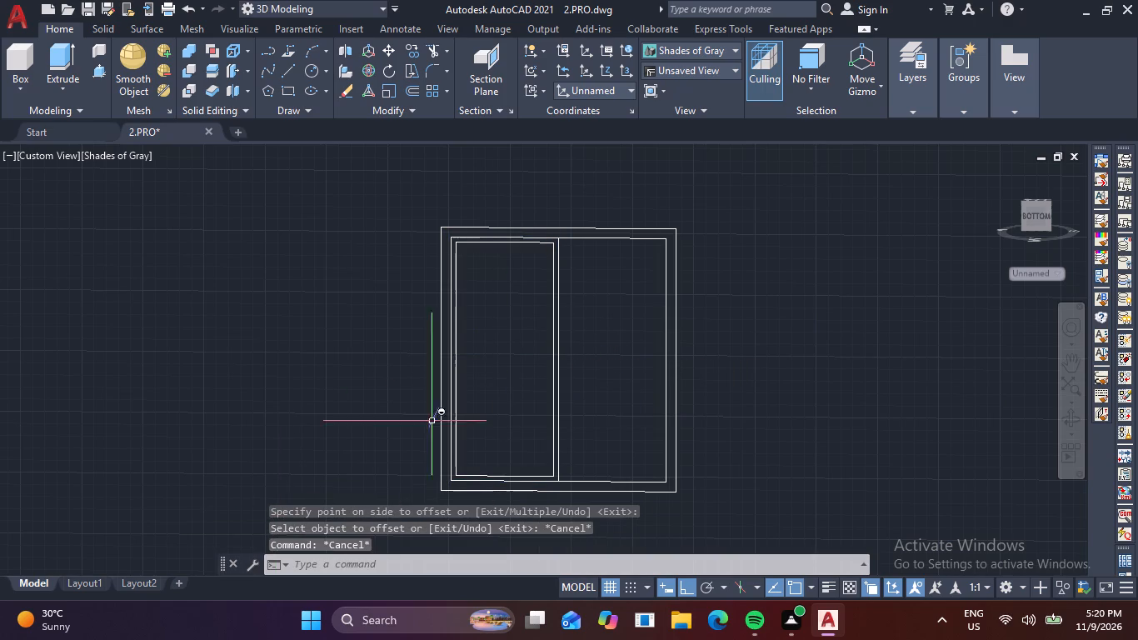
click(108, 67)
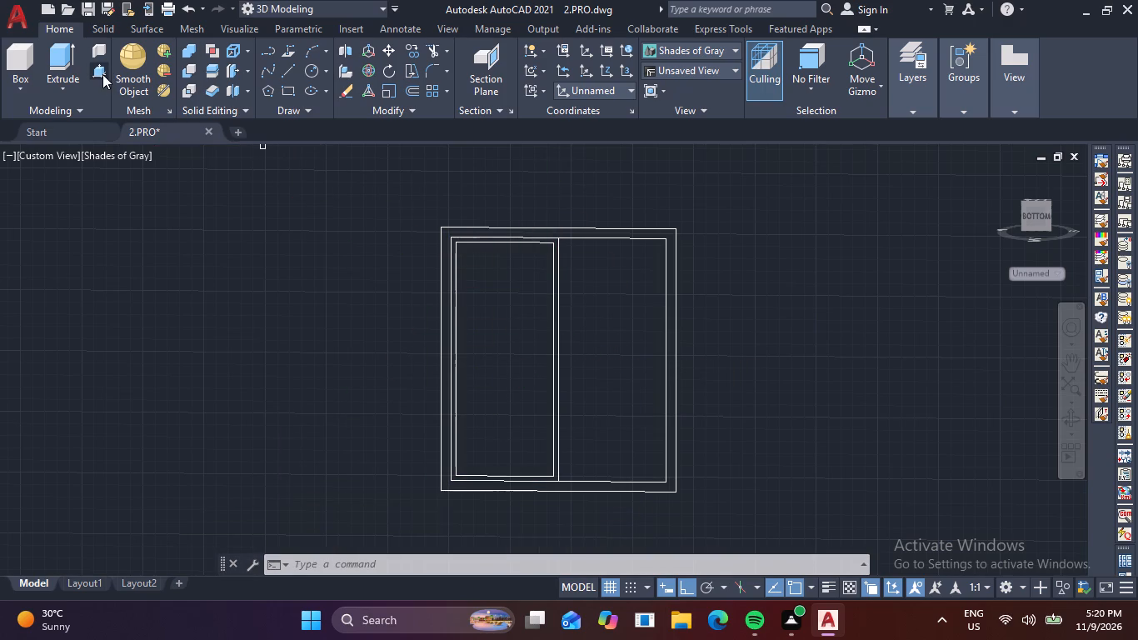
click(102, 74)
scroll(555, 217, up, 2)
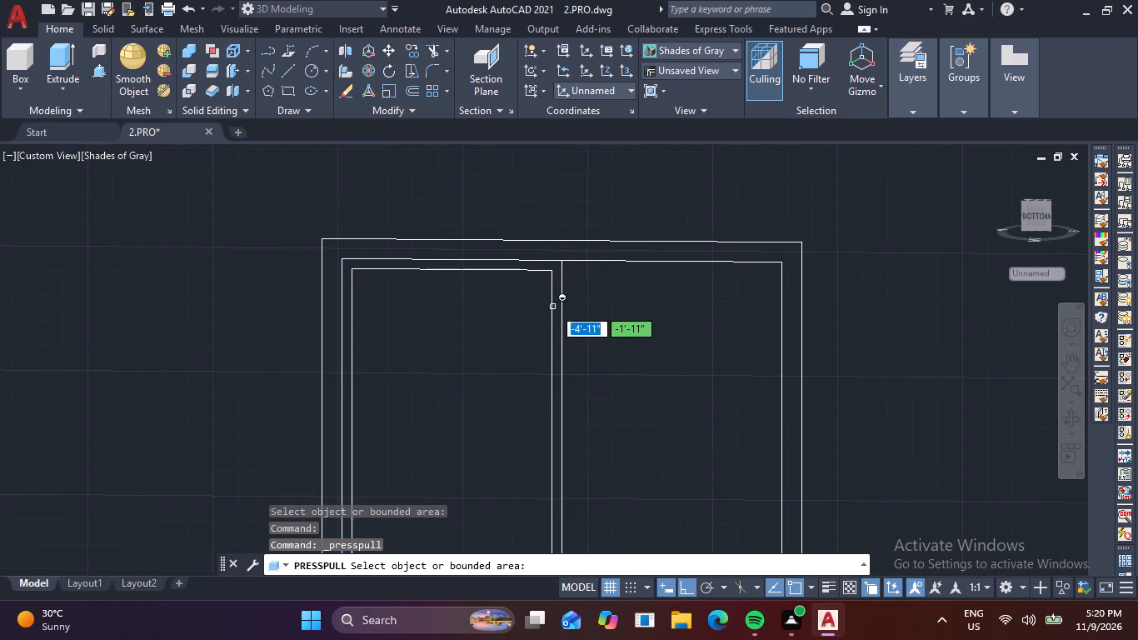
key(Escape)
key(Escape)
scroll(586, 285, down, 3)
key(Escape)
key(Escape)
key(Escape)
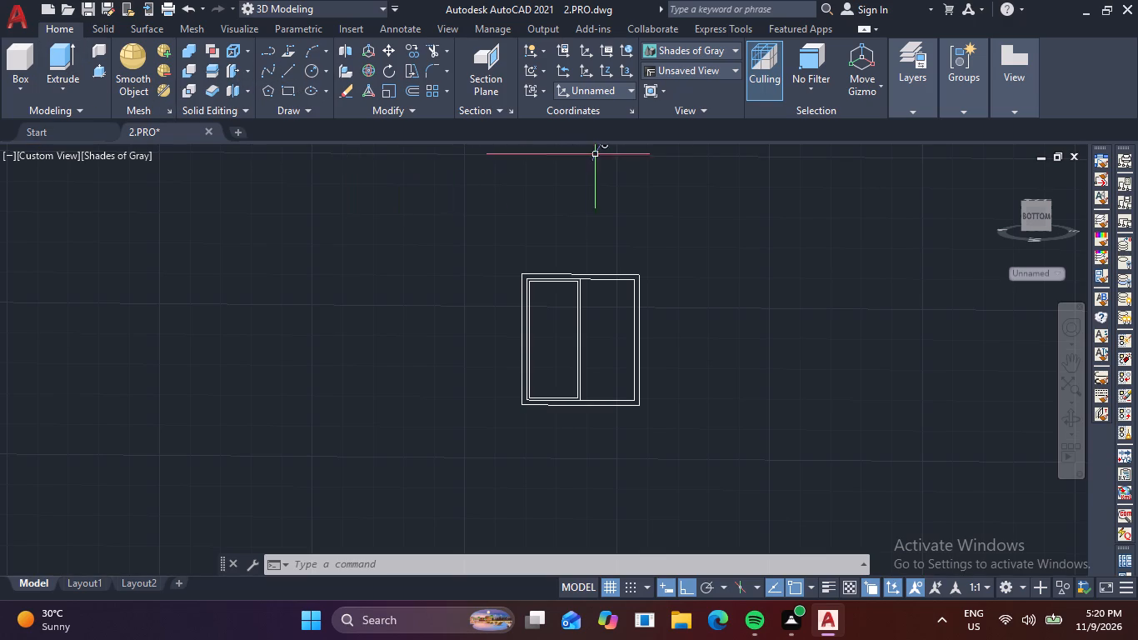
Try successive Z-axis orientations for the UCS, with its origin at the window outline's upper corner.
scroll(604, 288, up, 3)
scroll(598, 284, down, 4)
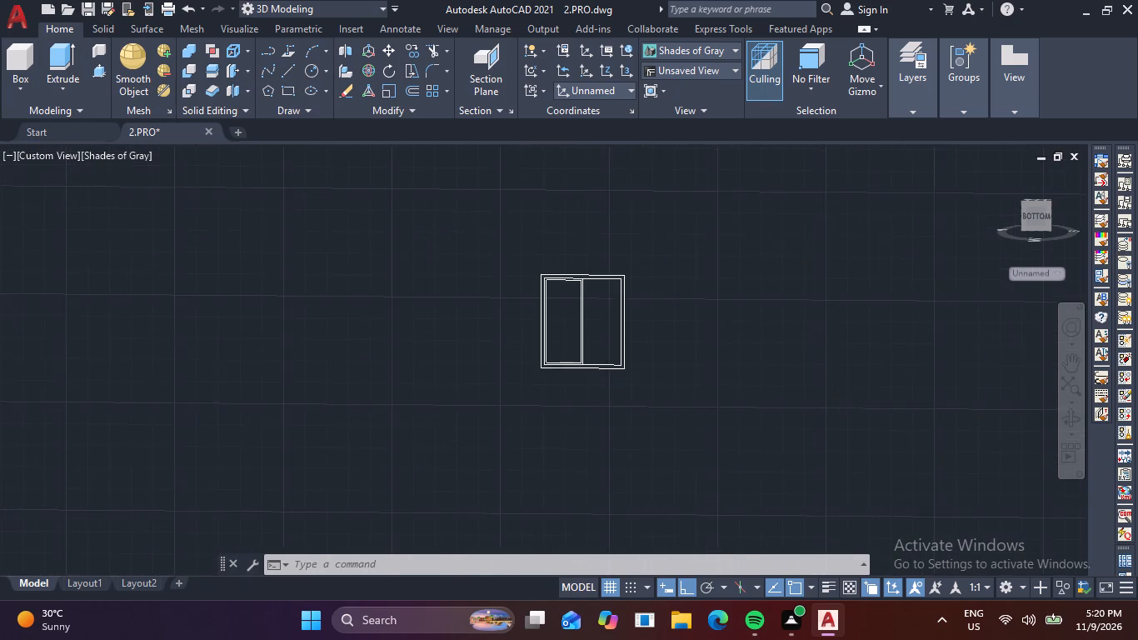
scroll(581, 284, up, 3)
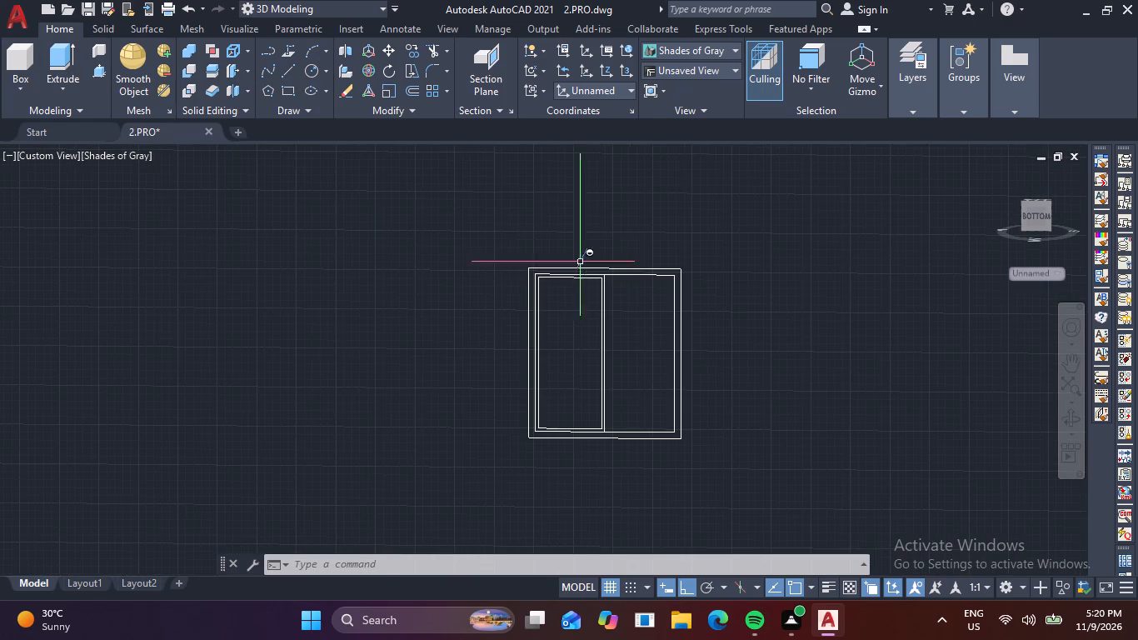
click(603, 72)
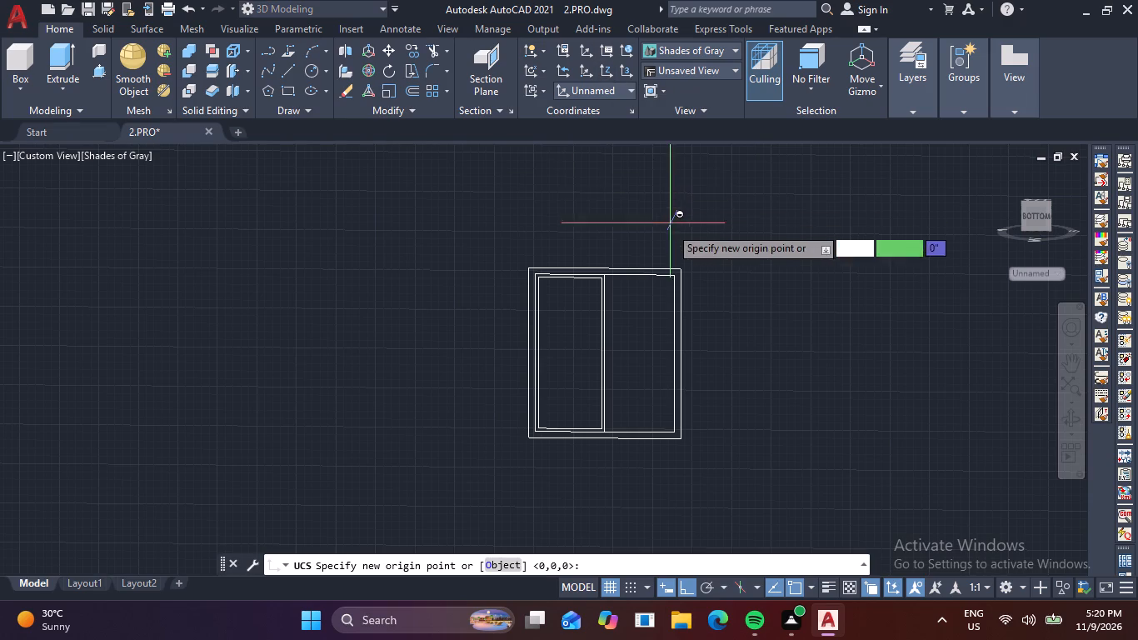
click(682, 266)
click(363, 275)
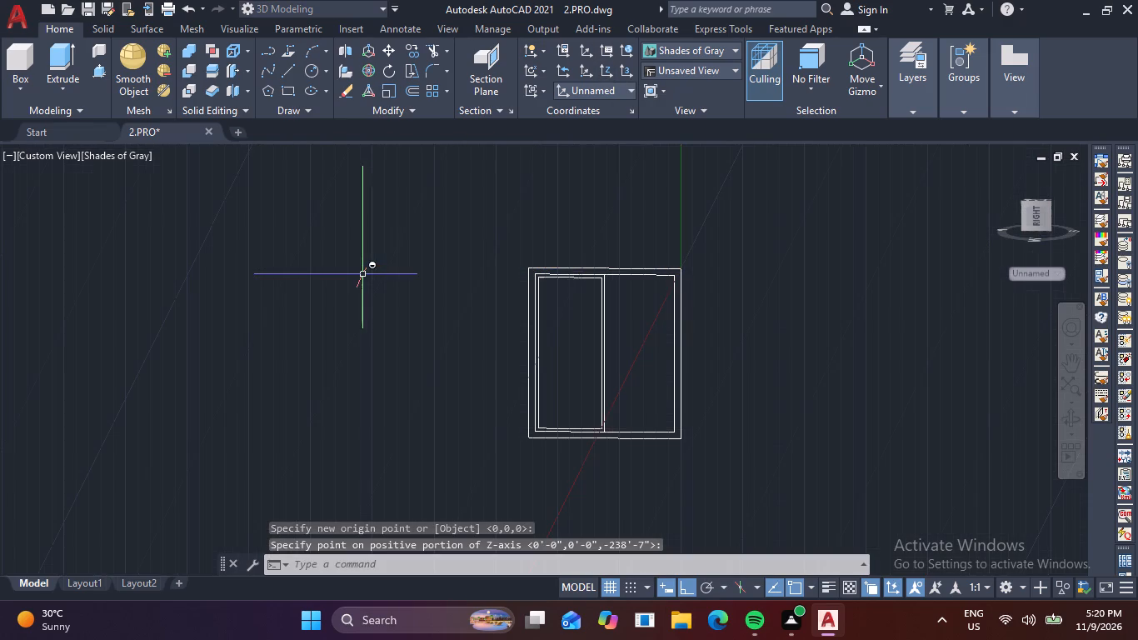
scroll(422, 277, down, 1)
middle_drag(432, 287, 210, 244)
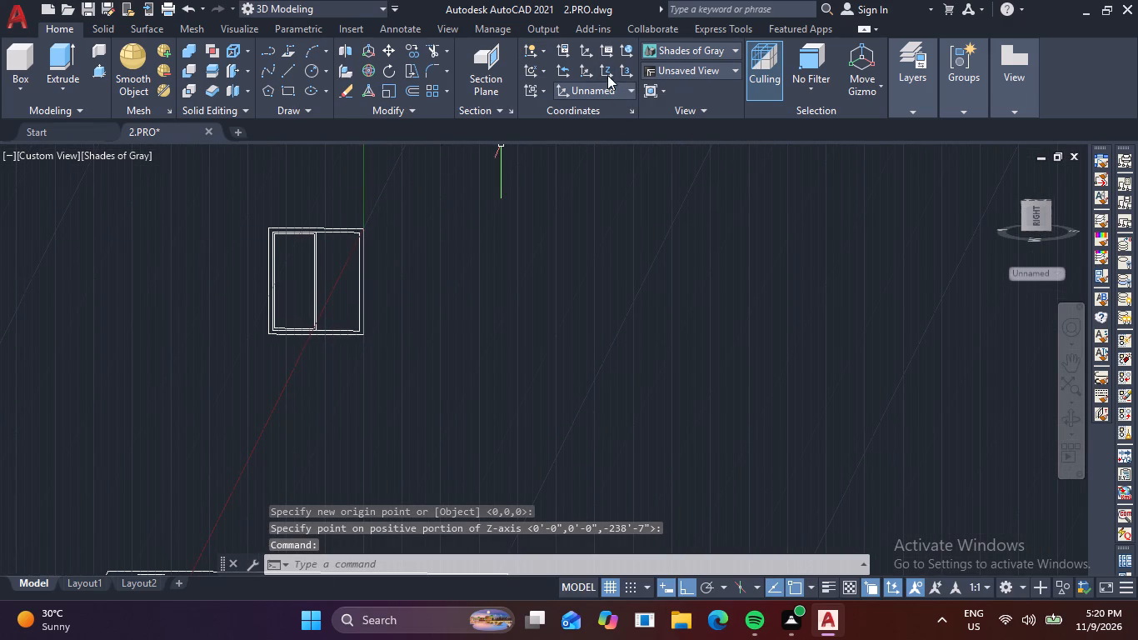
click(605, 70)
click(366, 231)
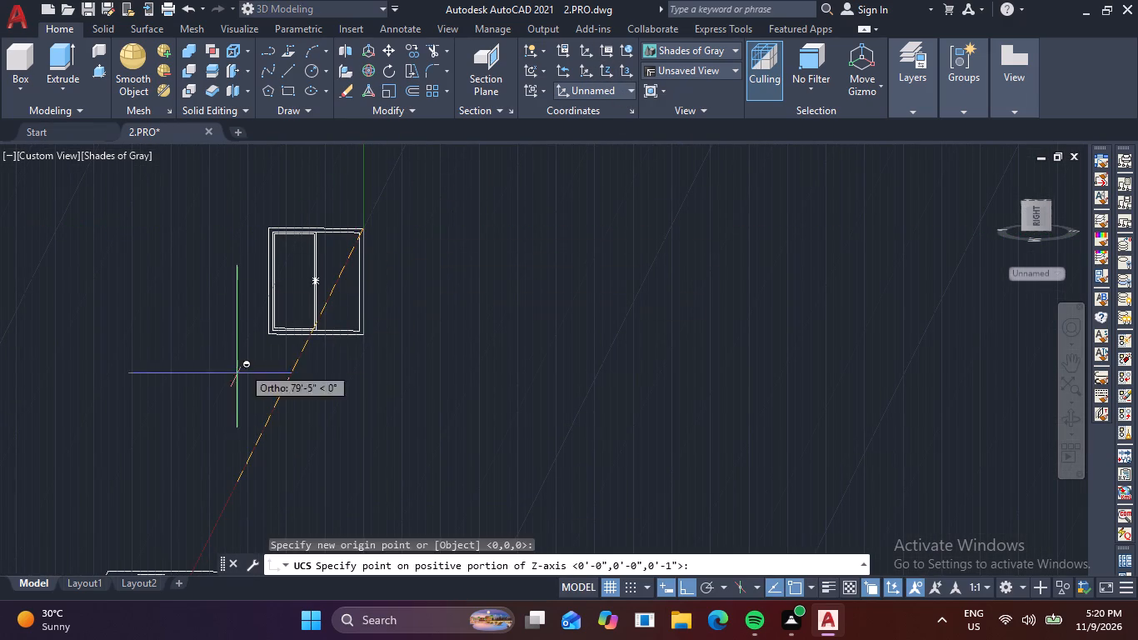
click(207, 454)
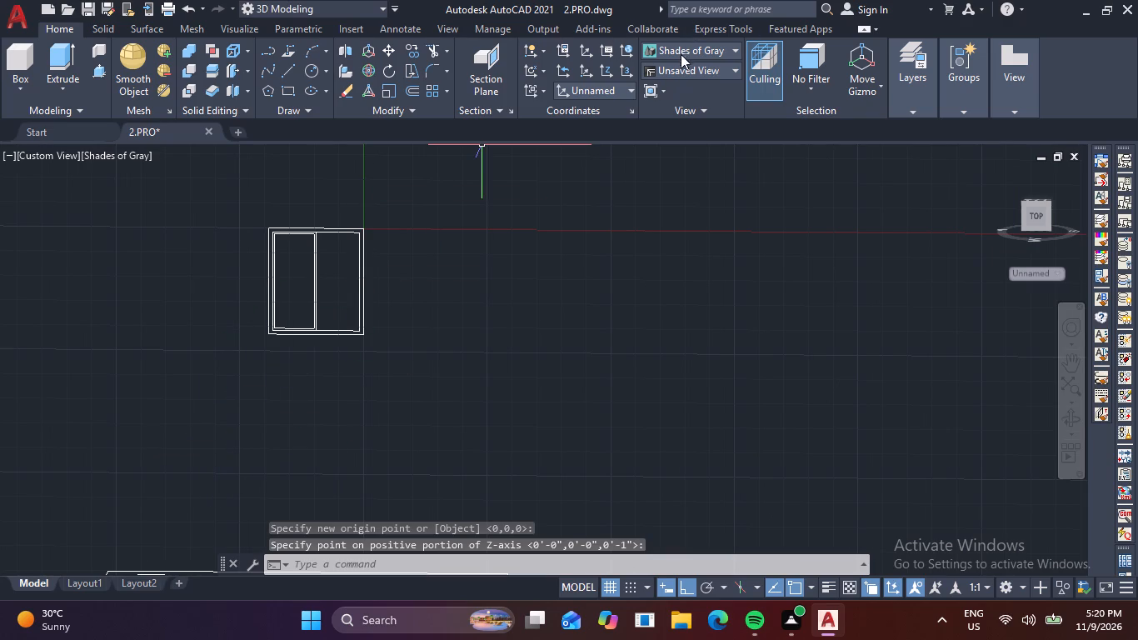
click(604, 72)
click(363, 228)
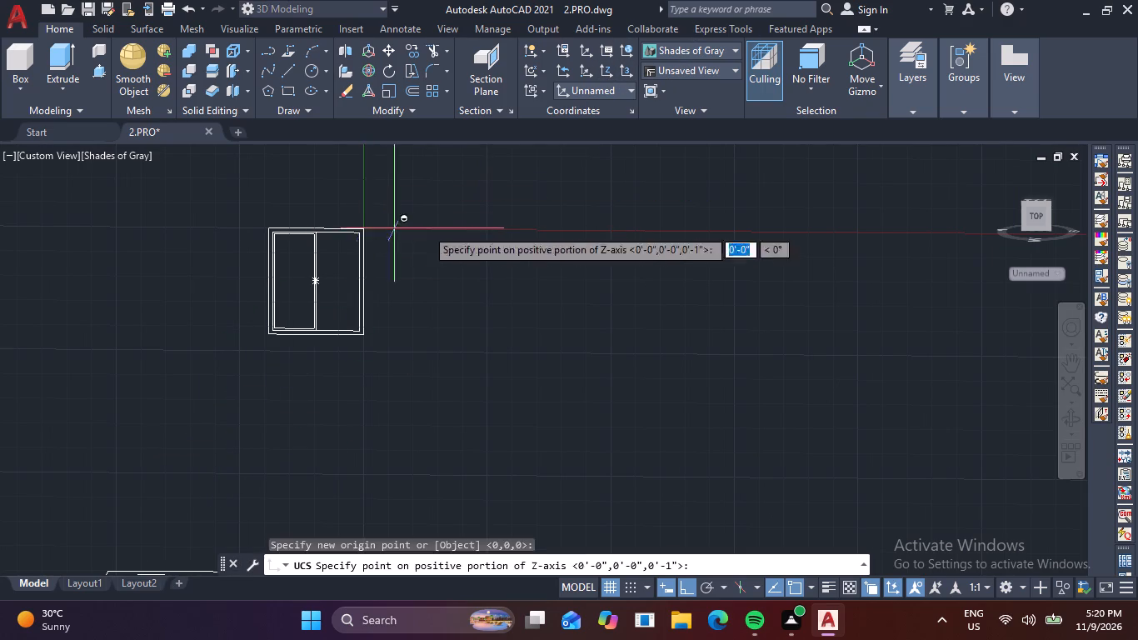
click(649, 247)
Set the UCS origin at the inner outline's upper corner, with the Z axis perpendicular to the window plane.
middle_drag(444, 243, 521, 352)
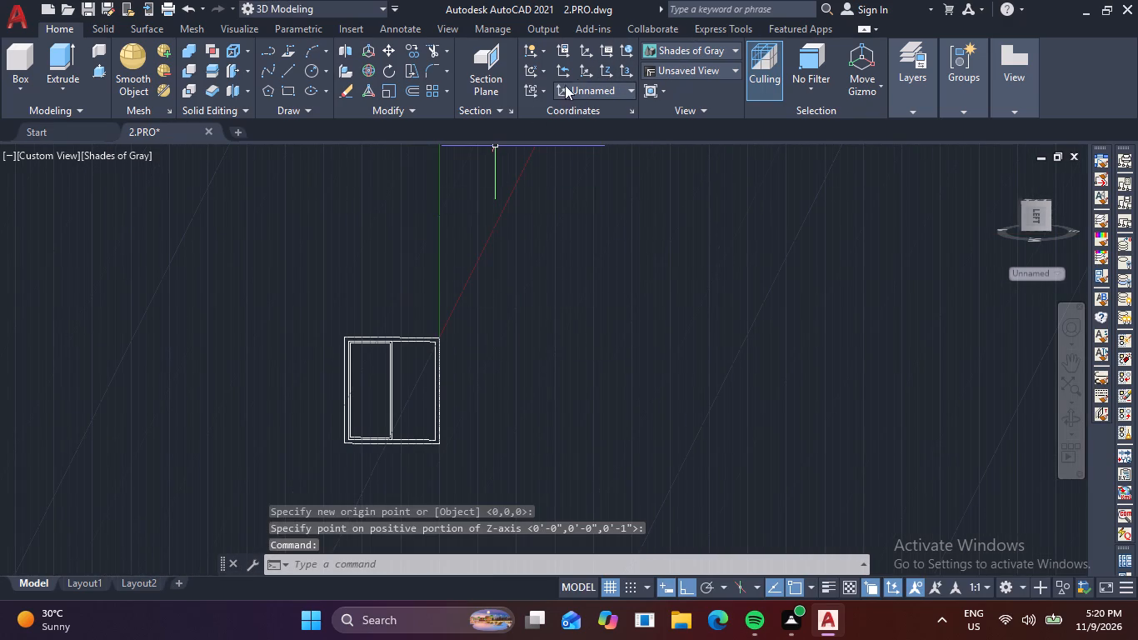
click(610, 72)
click(437, 342)
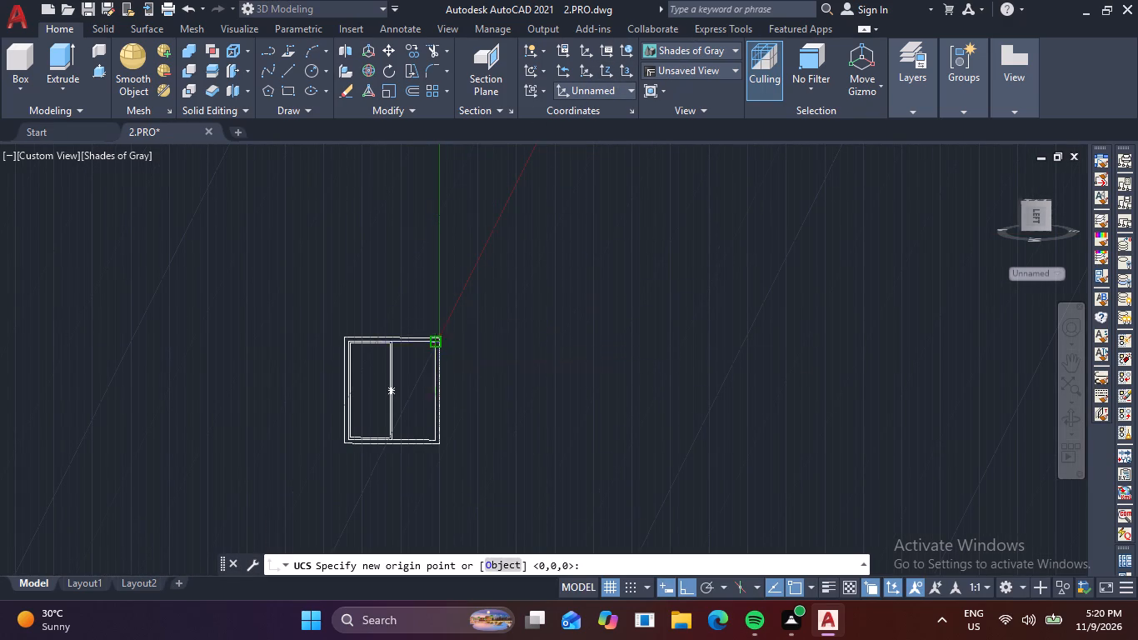
click(526, 197)
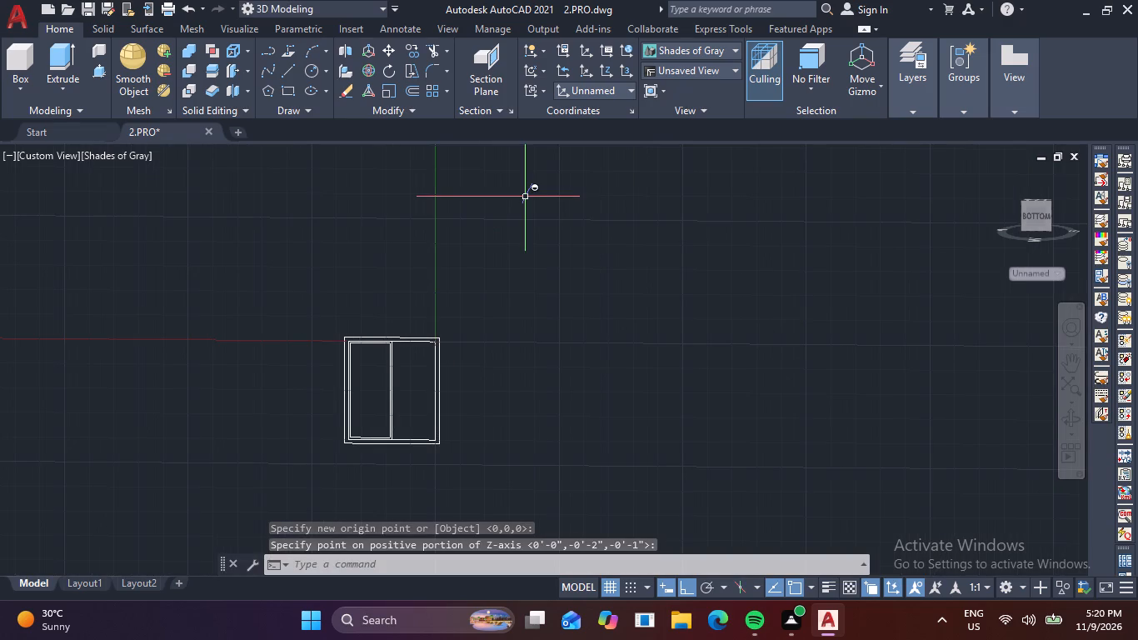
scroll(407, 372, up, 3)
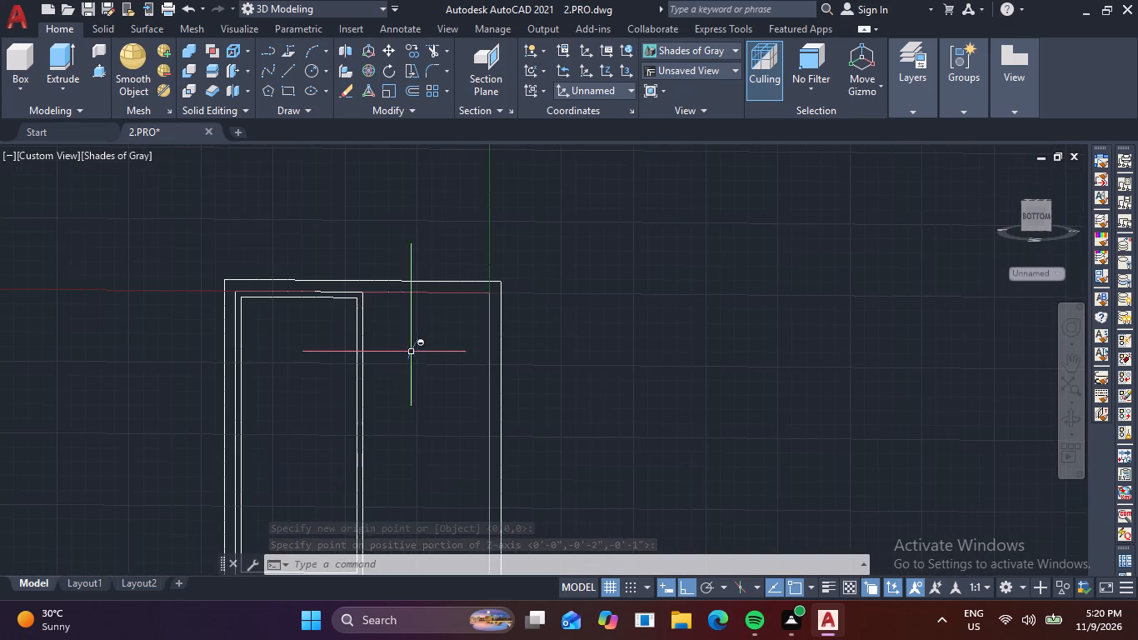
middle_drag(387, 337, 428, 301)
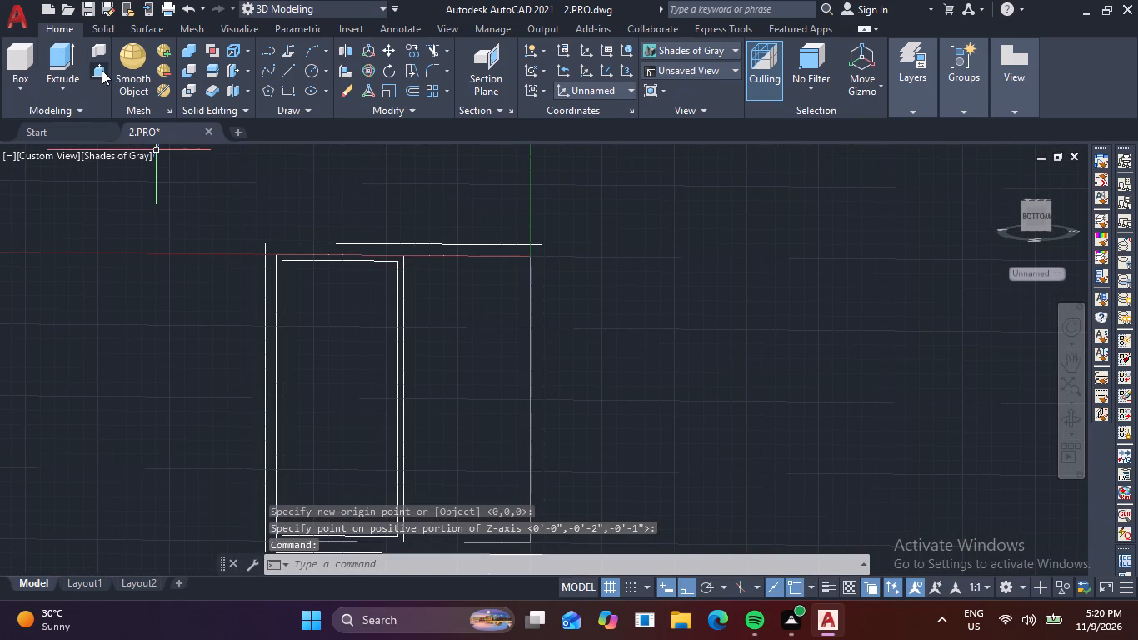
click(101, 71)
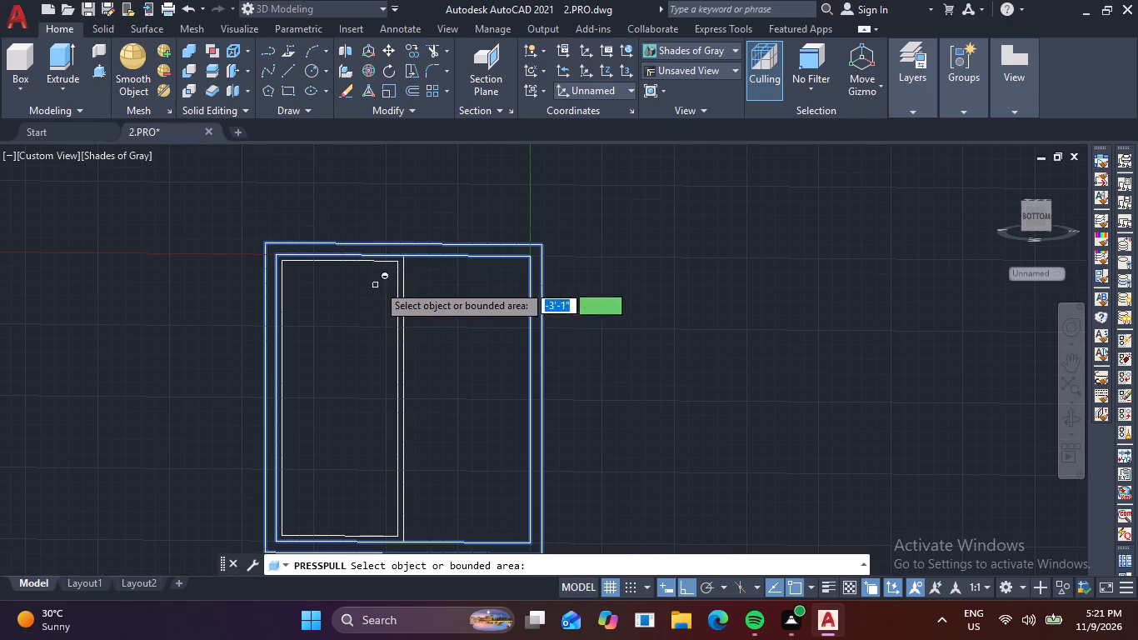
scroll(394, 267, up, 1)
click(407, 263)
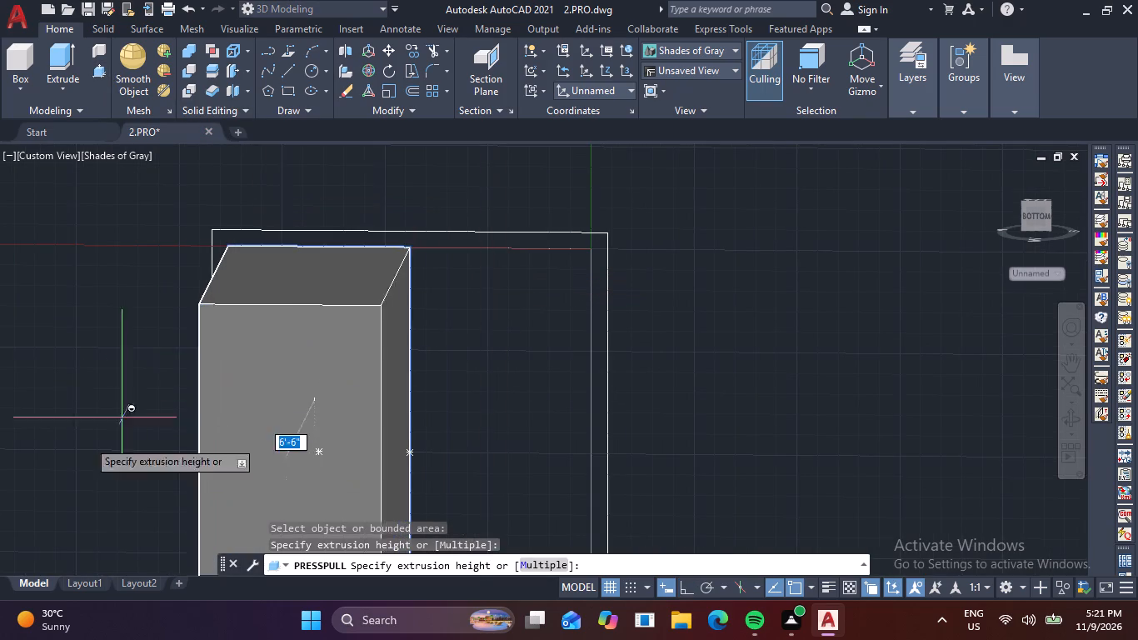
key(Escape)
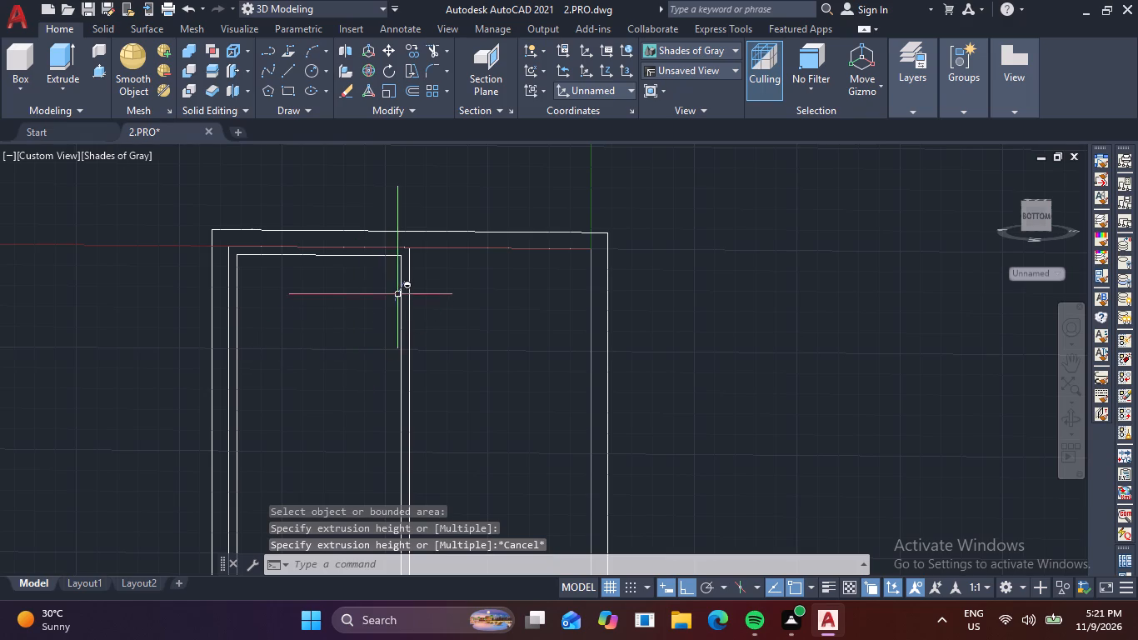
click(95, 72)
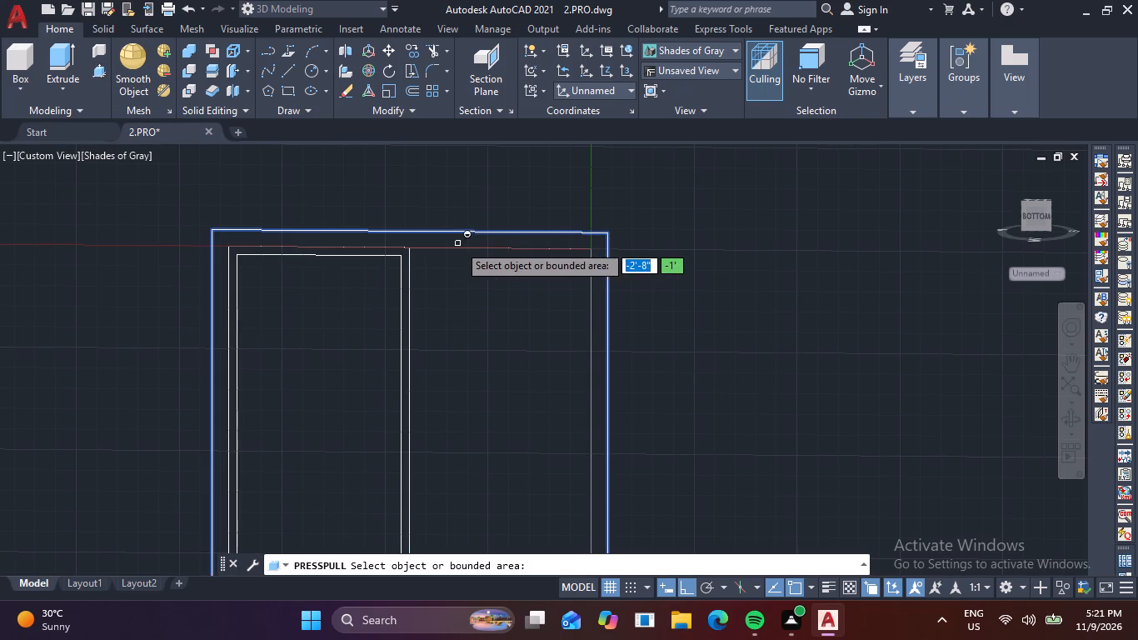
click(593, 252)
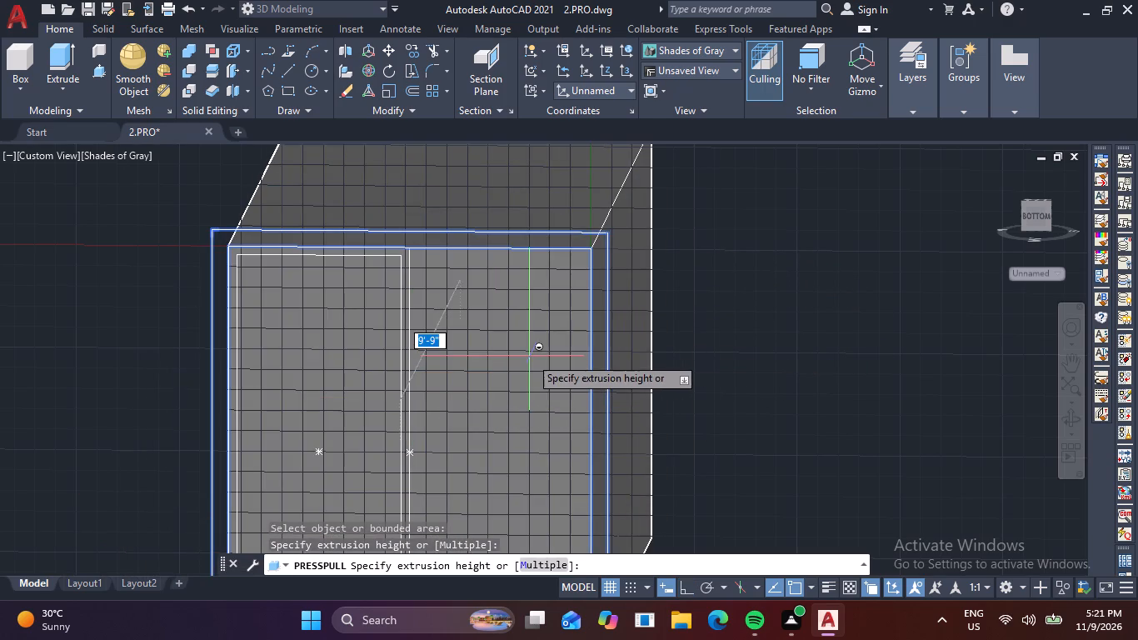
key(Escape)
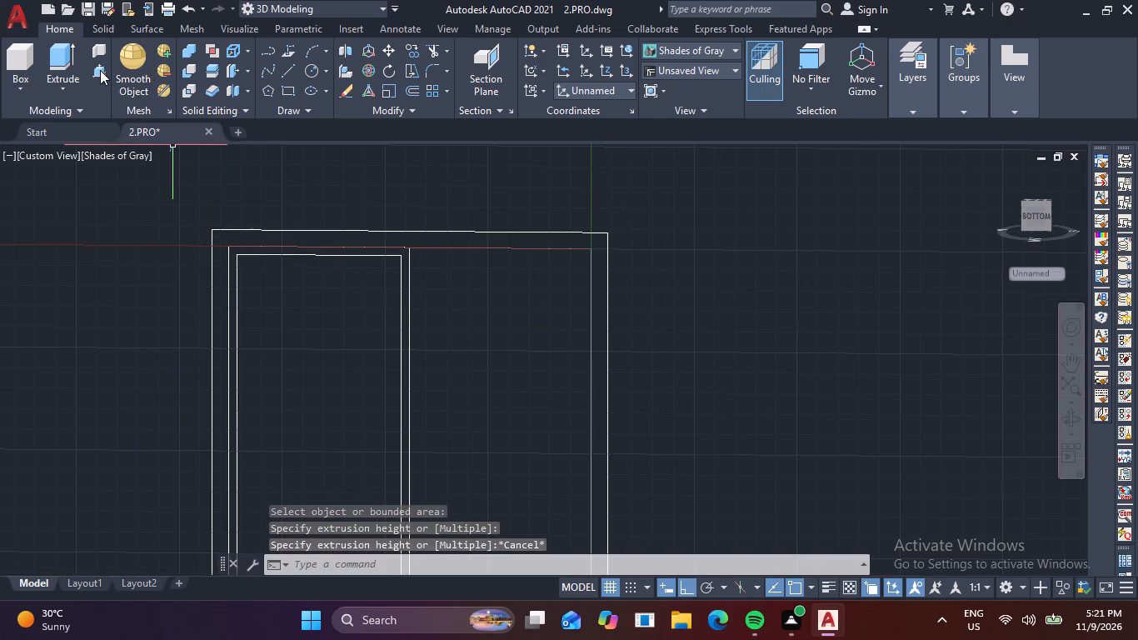
Presspull the outer frame area between the window outline and its inner offset by 2".
click(100, 70)
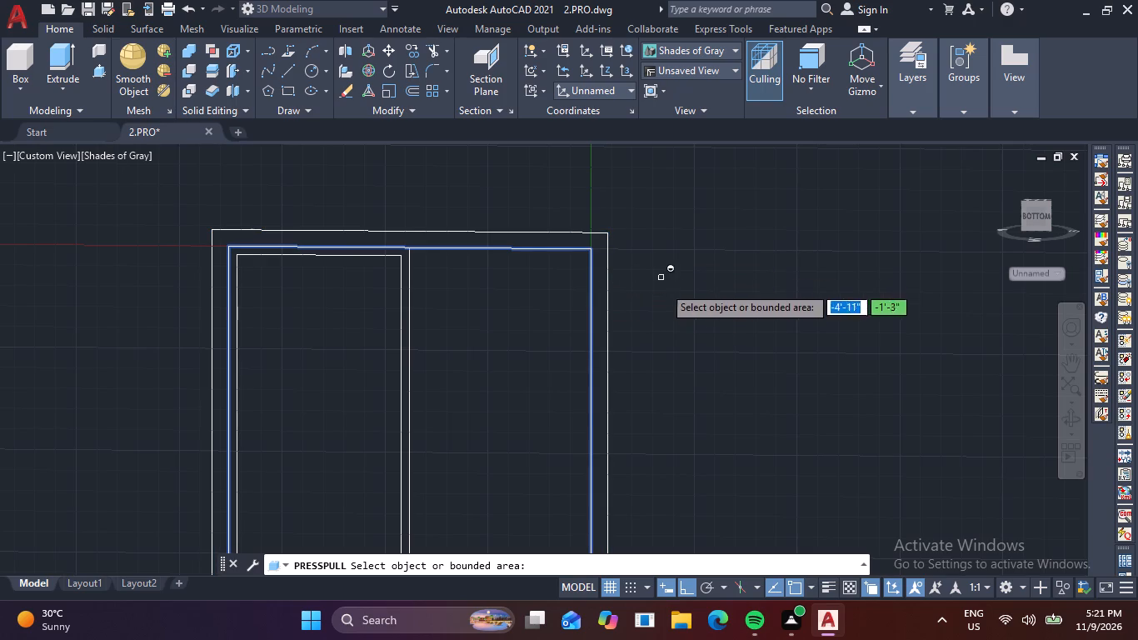
shift+middle_drag(662, 342, 466, 373)
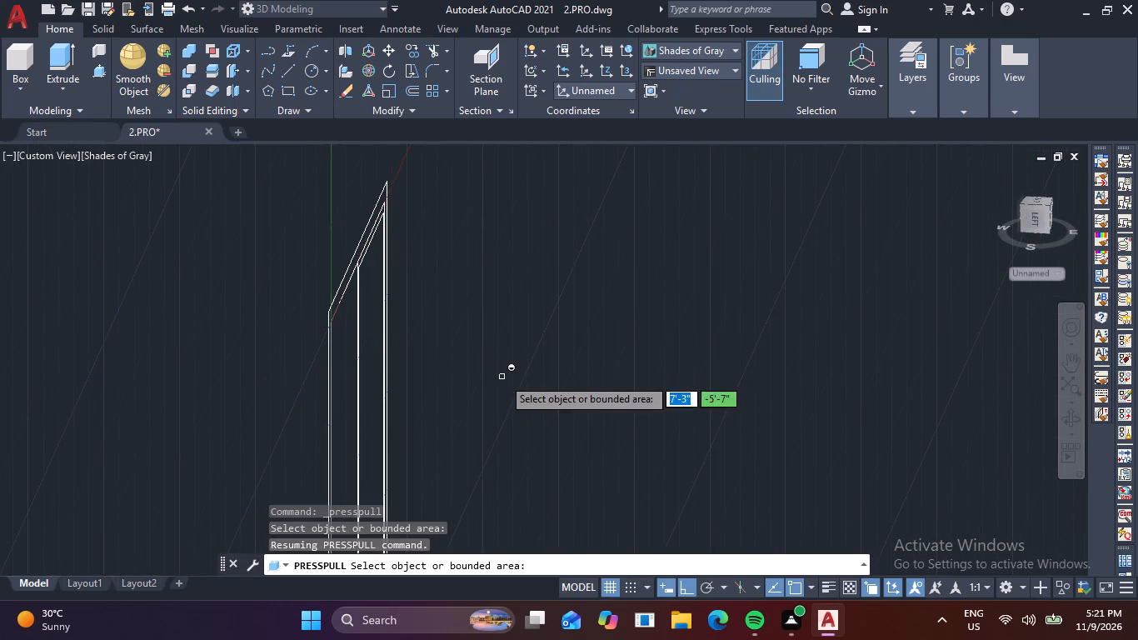
scroll(507, 392, down, 1)
middle_drag(507, 407, 462, 327)
shift+middle_drag(474, 331, 432, 331)
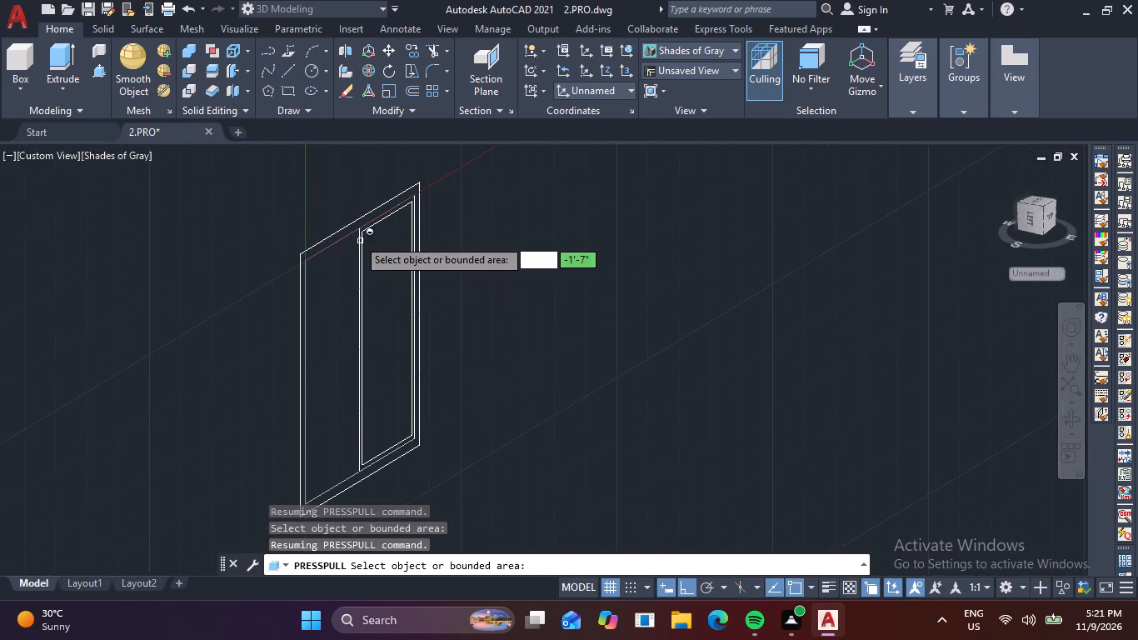
scroll(380, 229, up, 3)
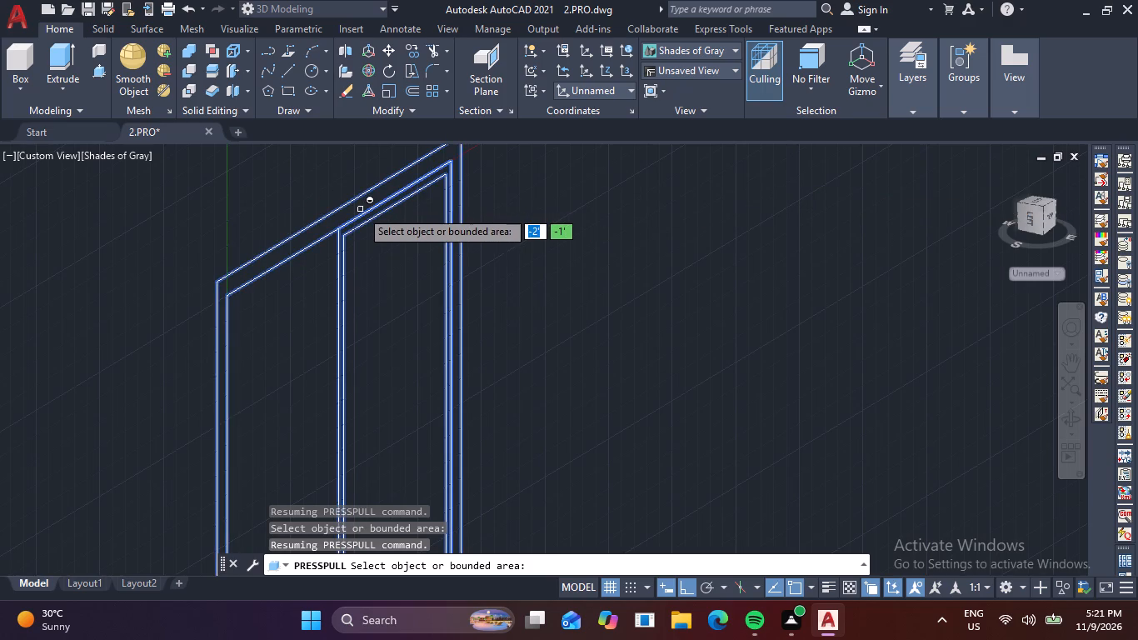
click(361, 210)
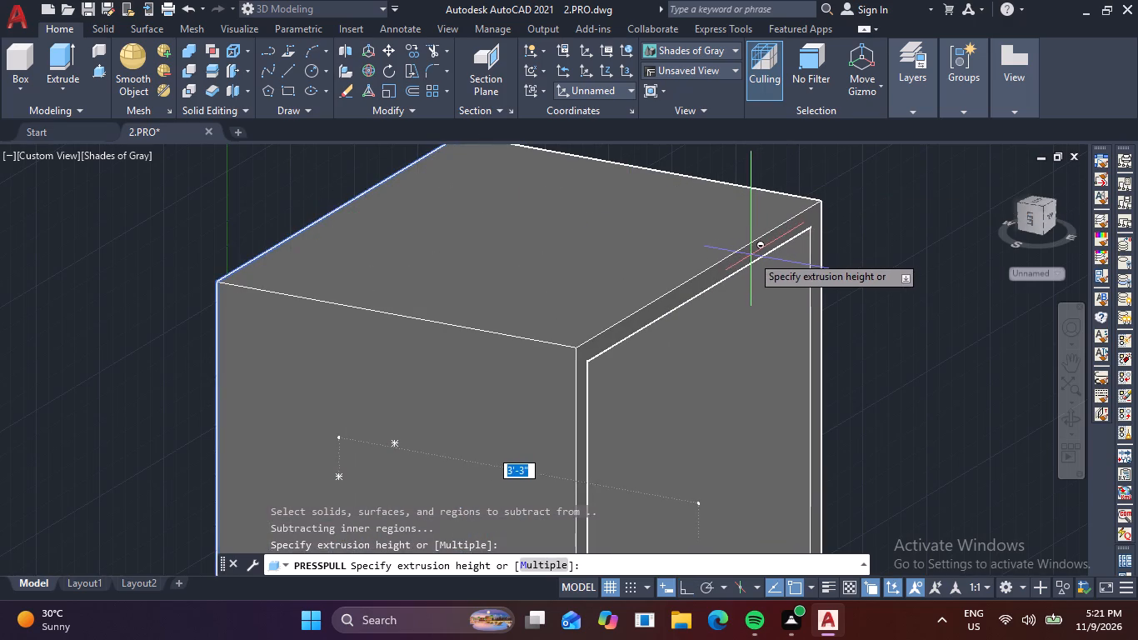
key(2)
key(space)
Presspull the sash frame area between the half-pane rectangle and its inward offset by 1".
scroll(386, 225, up, 1)
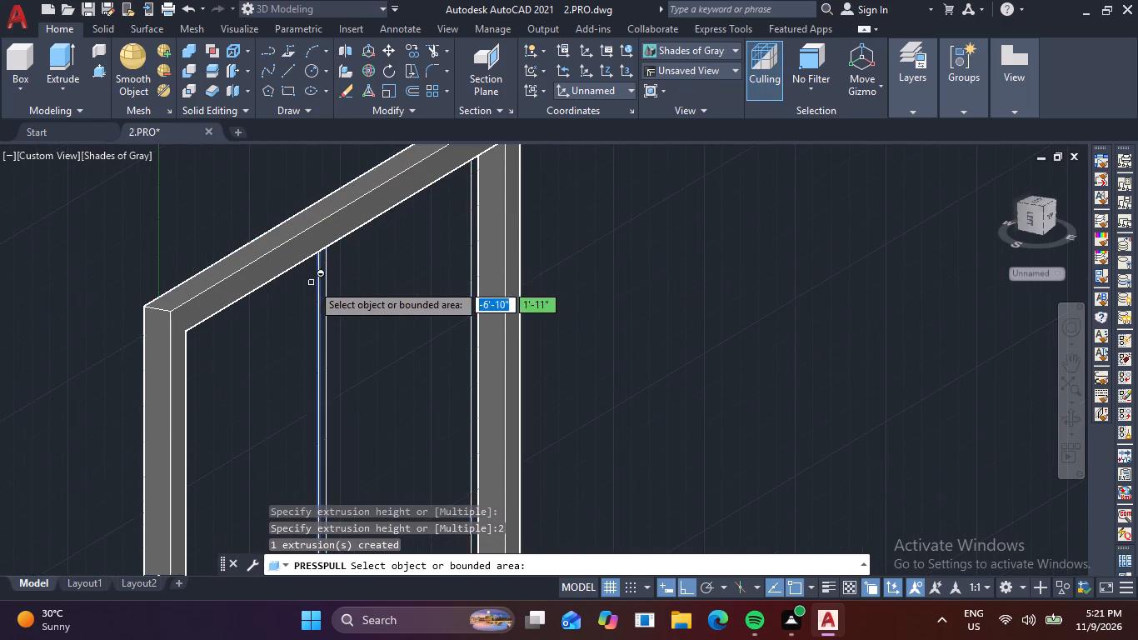
scroll(316, 279, up, 2)
click(332, 273)
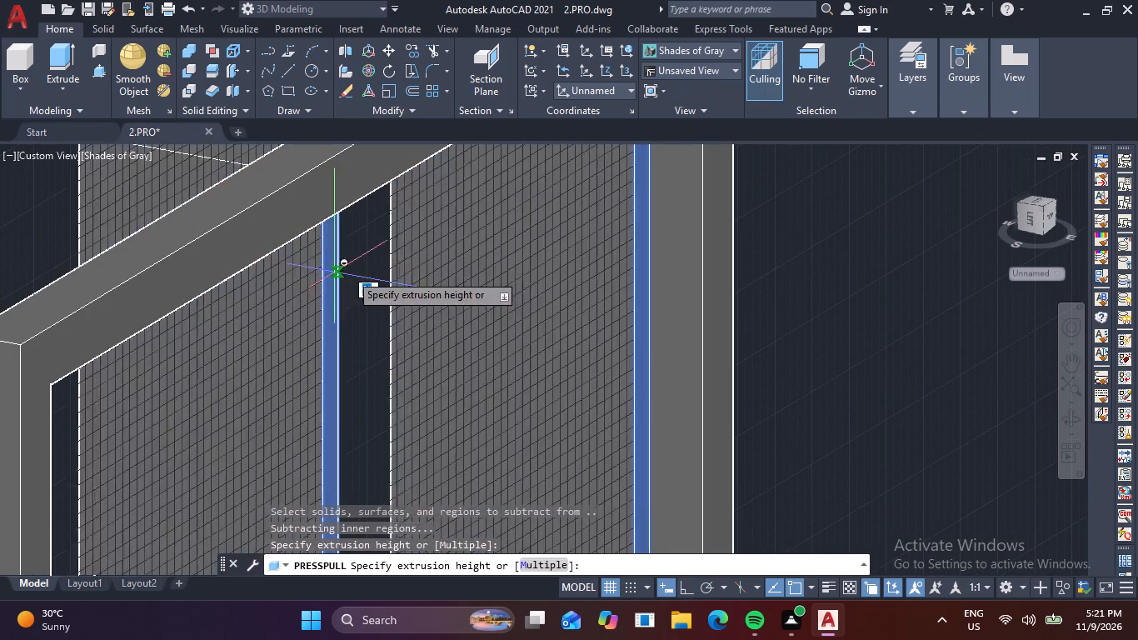
key(1)
key(space)
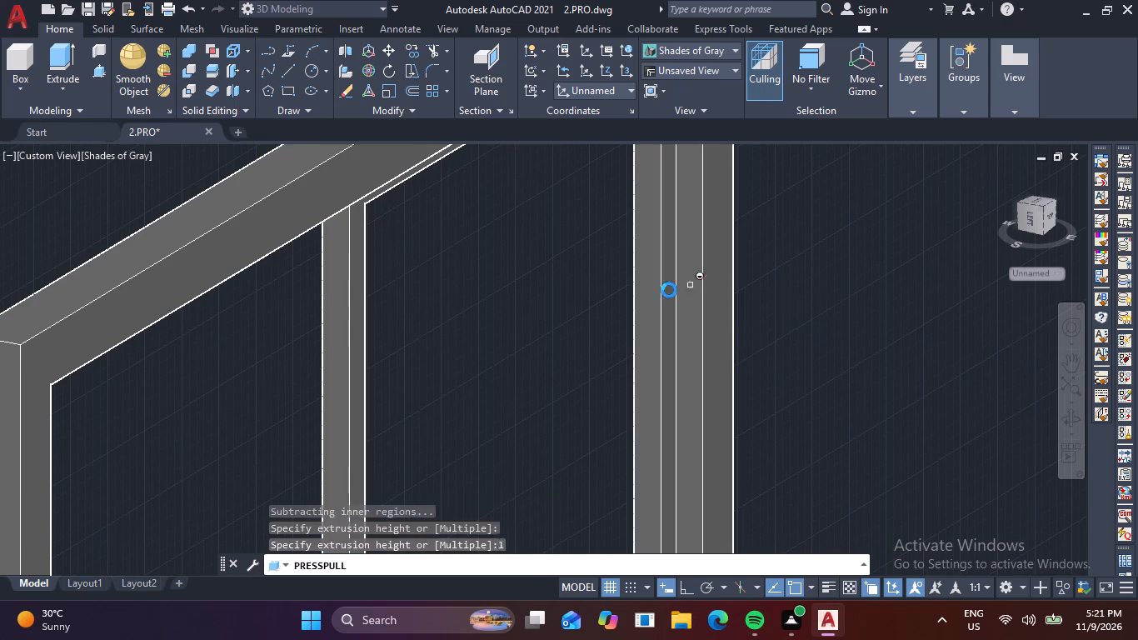
Presspull the area inside the sash frame by 0.6" to form the glass pane.
click(519, 315)
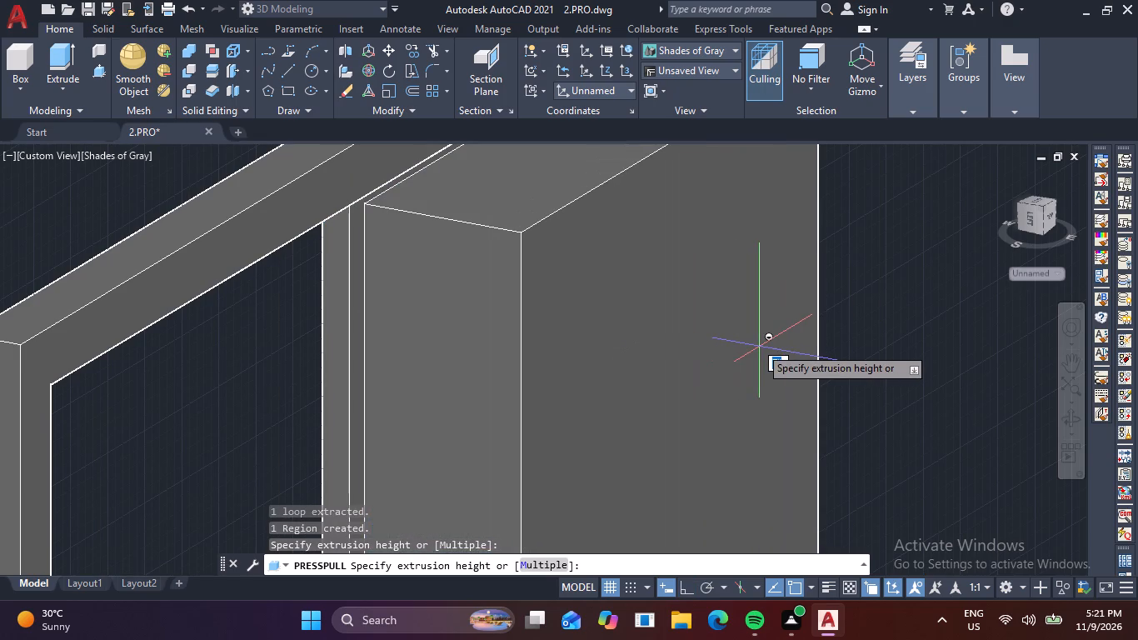
key(period)
key(6)
key(space)
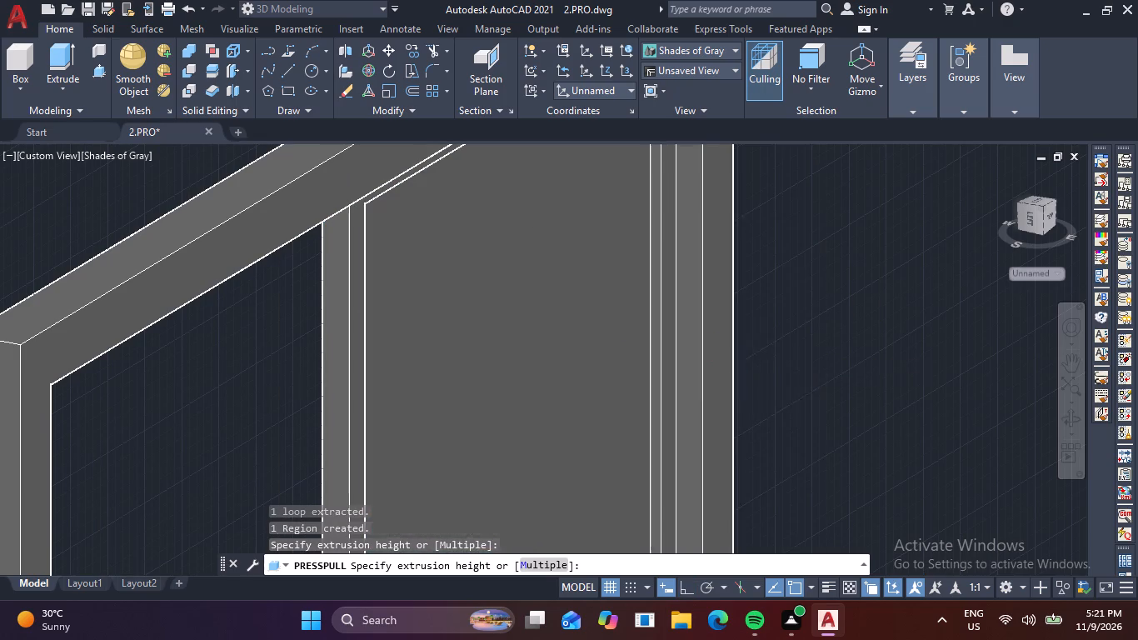
middle_drag(668, 447, 464, 211)
key(Escape)
Move the glass pane along the sash's lower corner edge toward the sash's front face, keeping it within the sash depth.
middle_drag(476, 443, 457, 395)
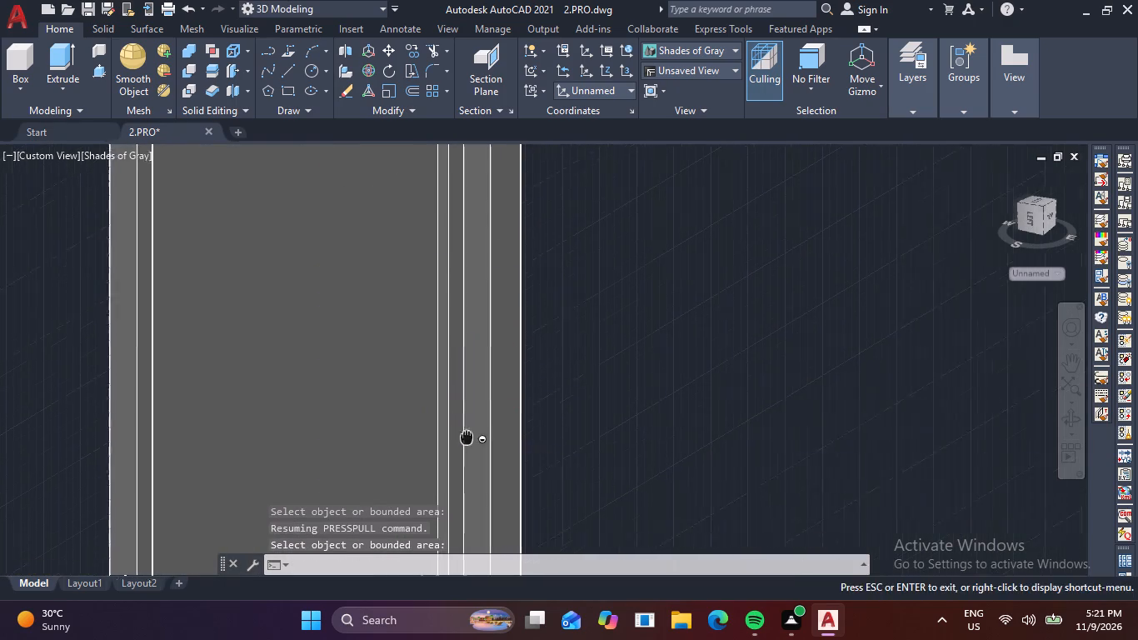
middle_drag(457, 395, 432, 247)
scroll(412, 278, down, 2)
scroll(429, 397, down, 1)
middle_drag(432, 424, 367, 196)
scroll(302, 269, up, 4)
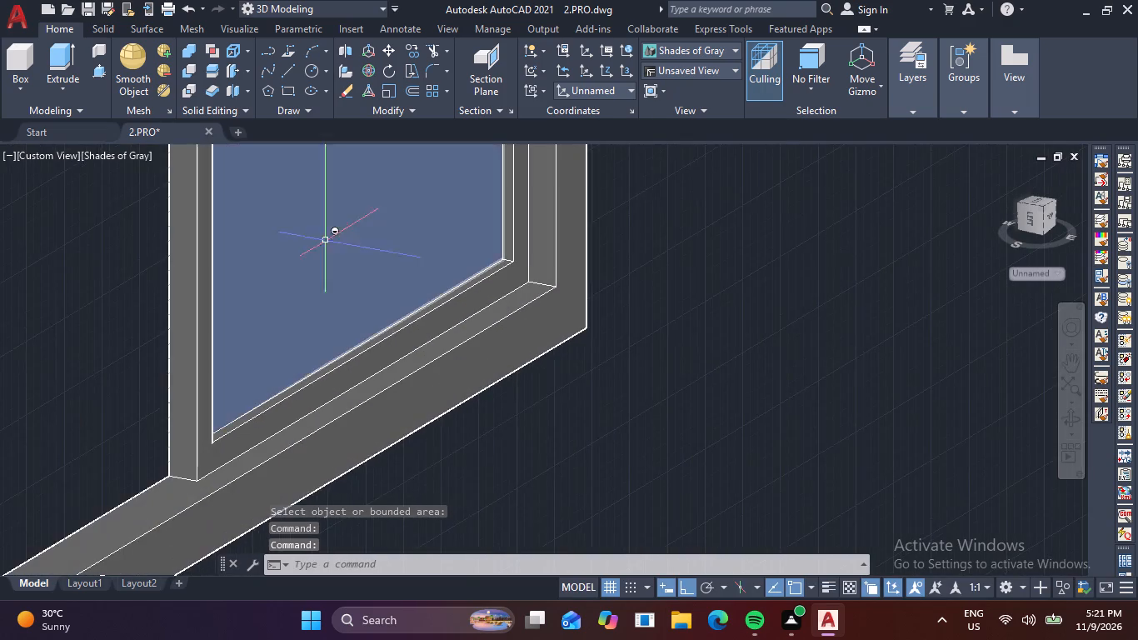
scroll(406, 270, up, 2)
middle_drag(477, 236, 205, 328)
click(248, 289)
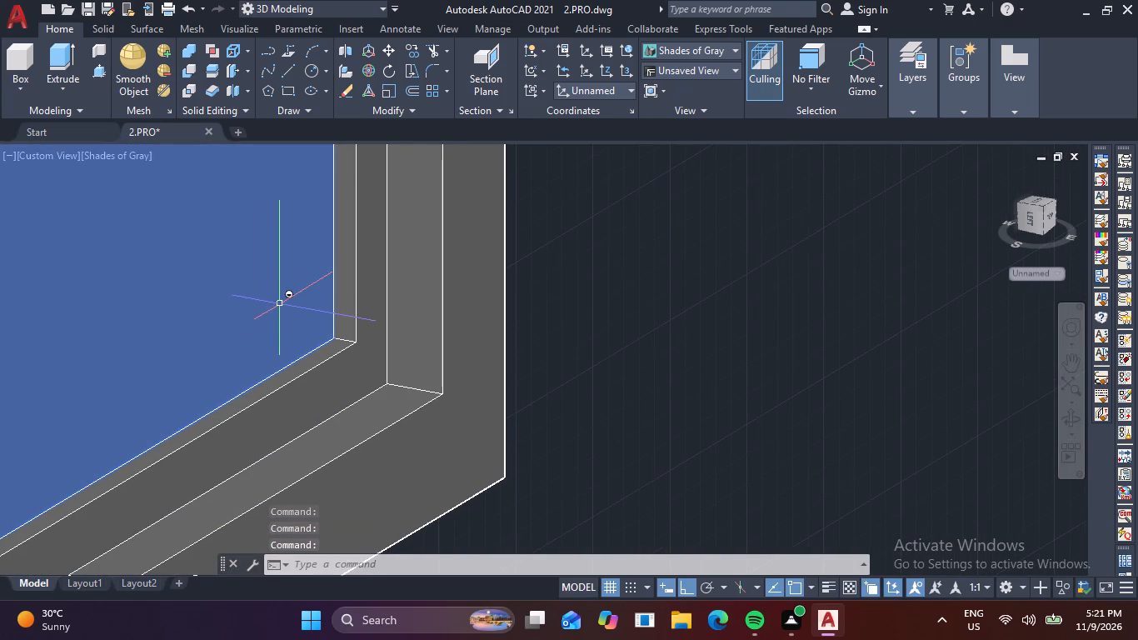
key(m)
key(space)
scroll(334, 308, up, 4)
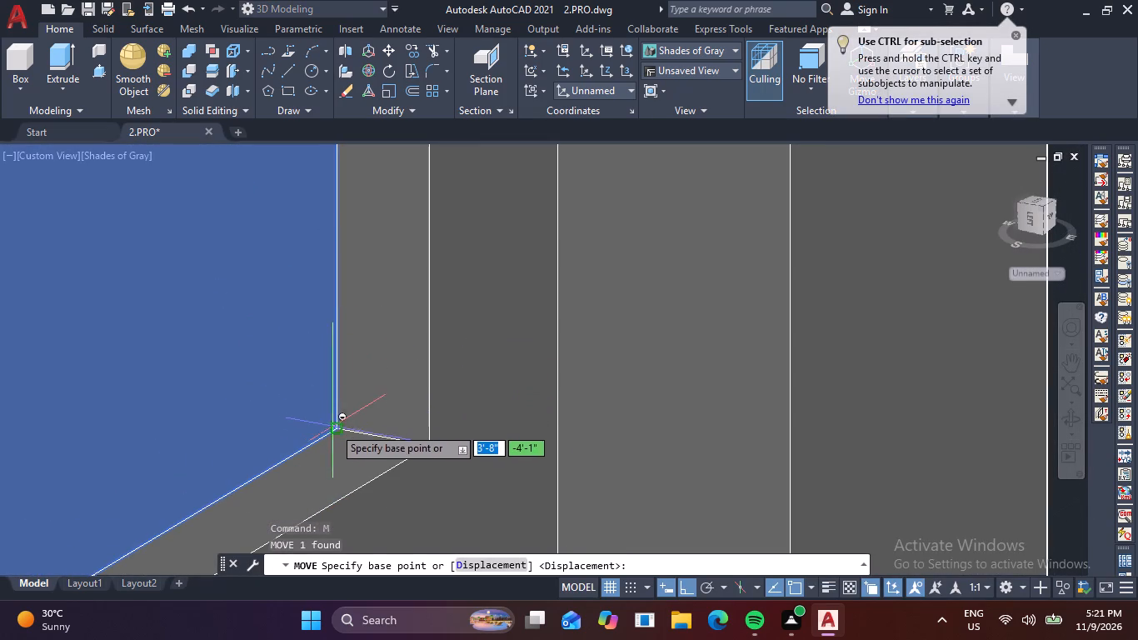
click(339, 424)
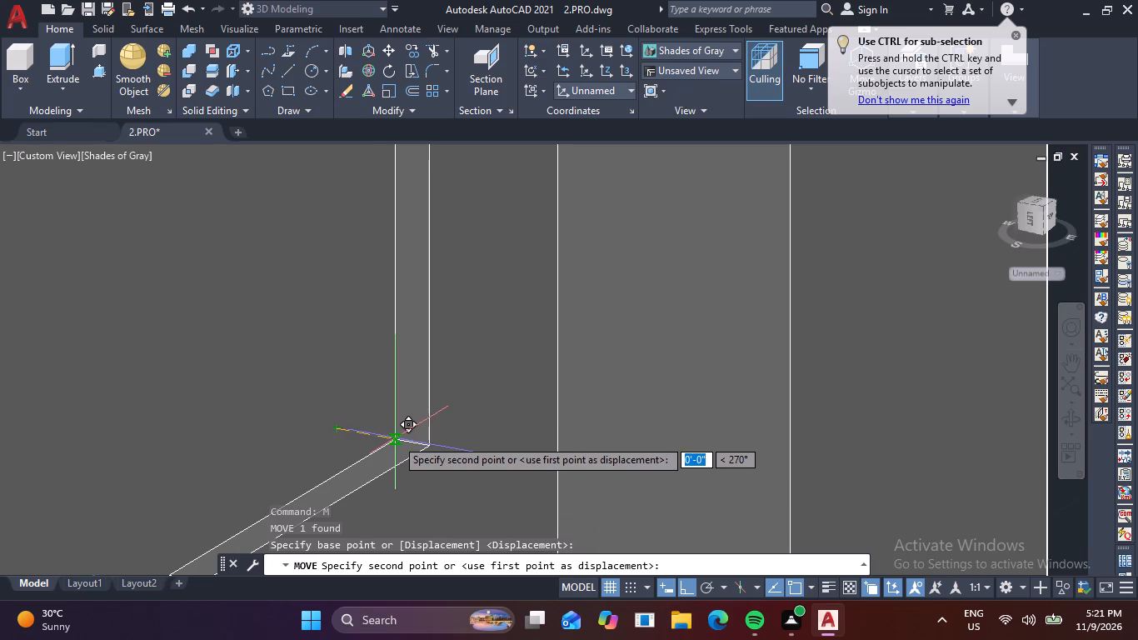
click(396, 438)
Move the sash and glass pane together along the outer frame's lower inner corner edge to set them back within the frame depth.
click(341, 404)
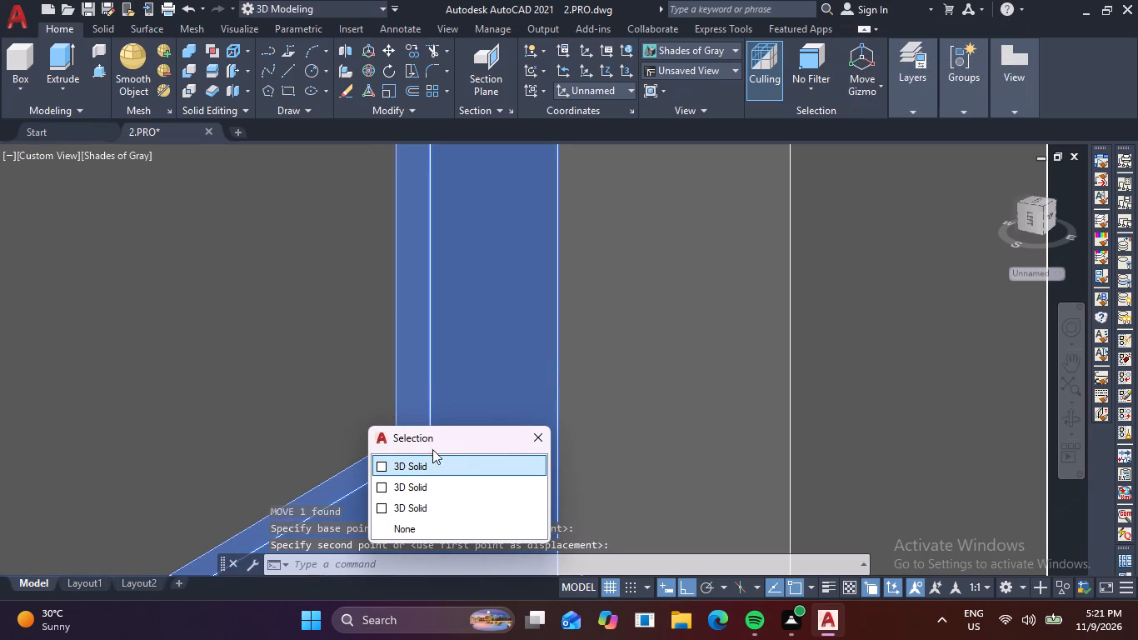
click(535, 436)
click(332, 386)
click(467, 372)
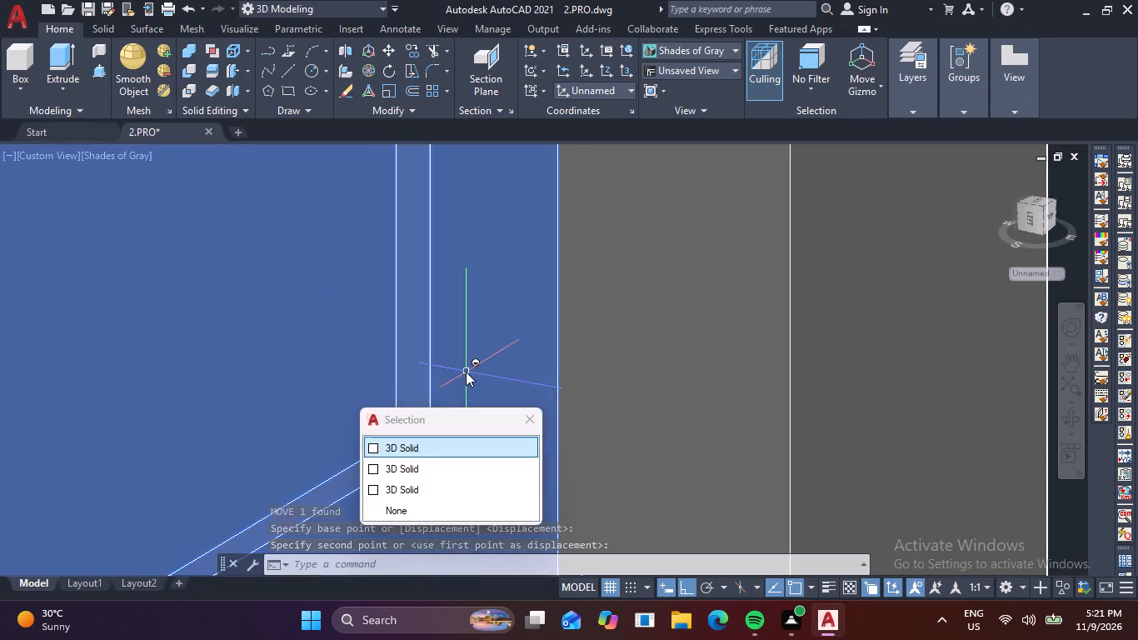
scroll(463, 370, down, 2)
middle_drag(459, 388, 179, 176)
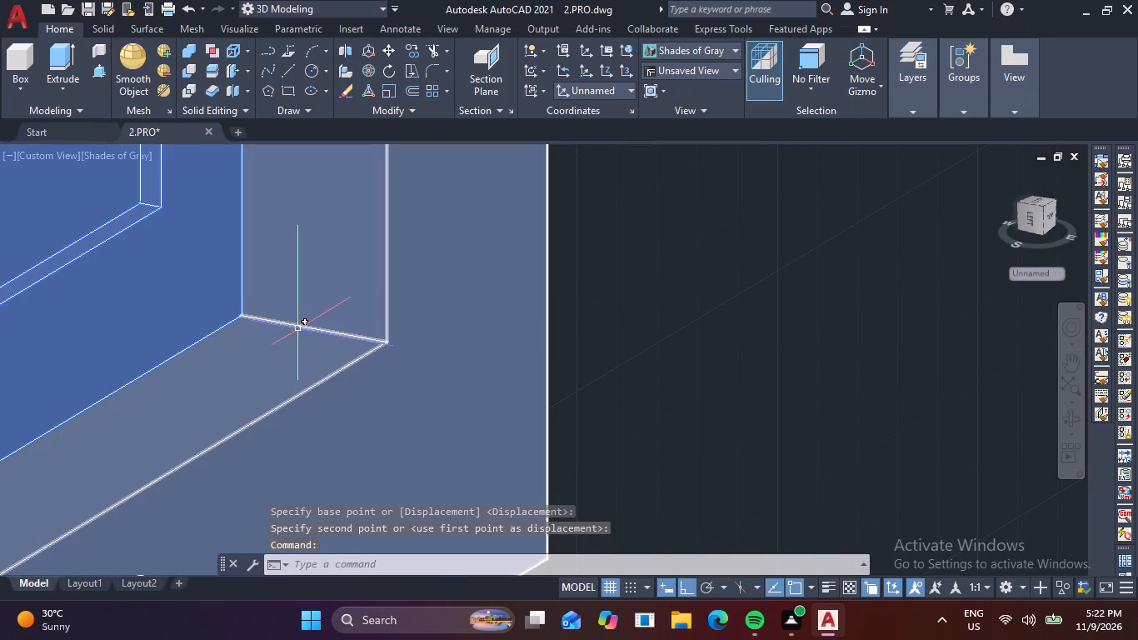
key(m)
key(space)
scroll(270, 327, up, 3)
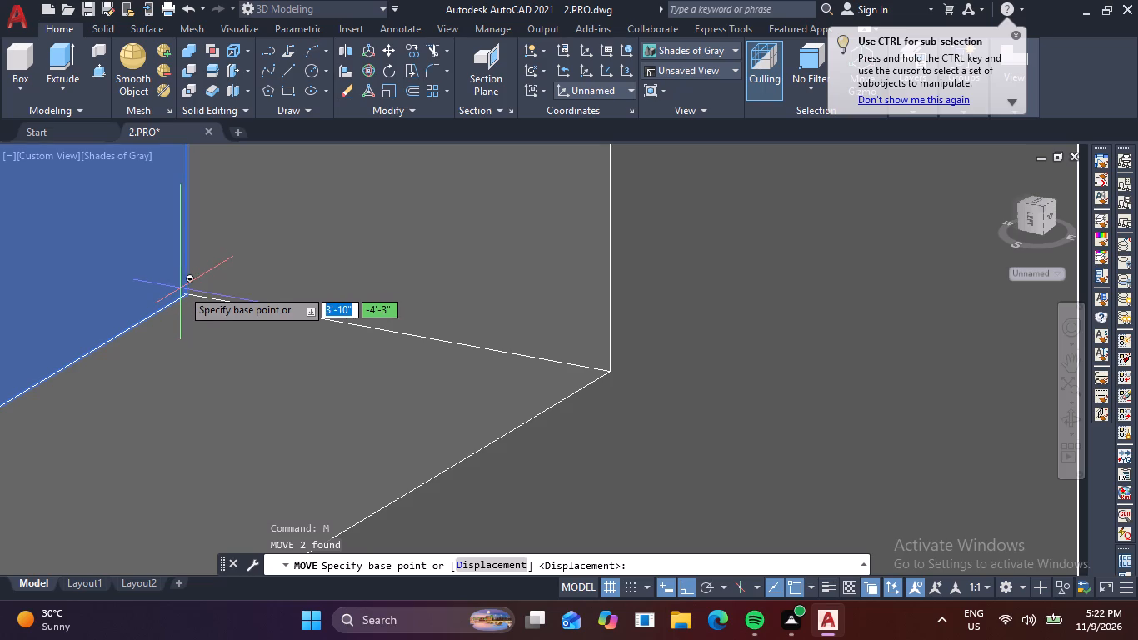
click(187, 292)
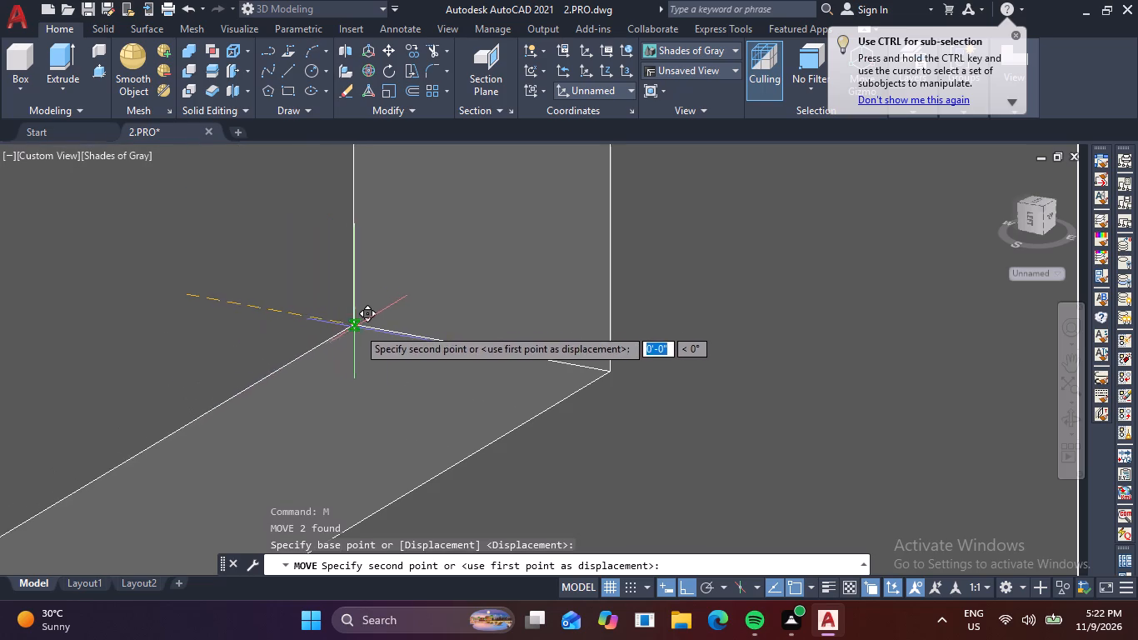
click(432, 335)
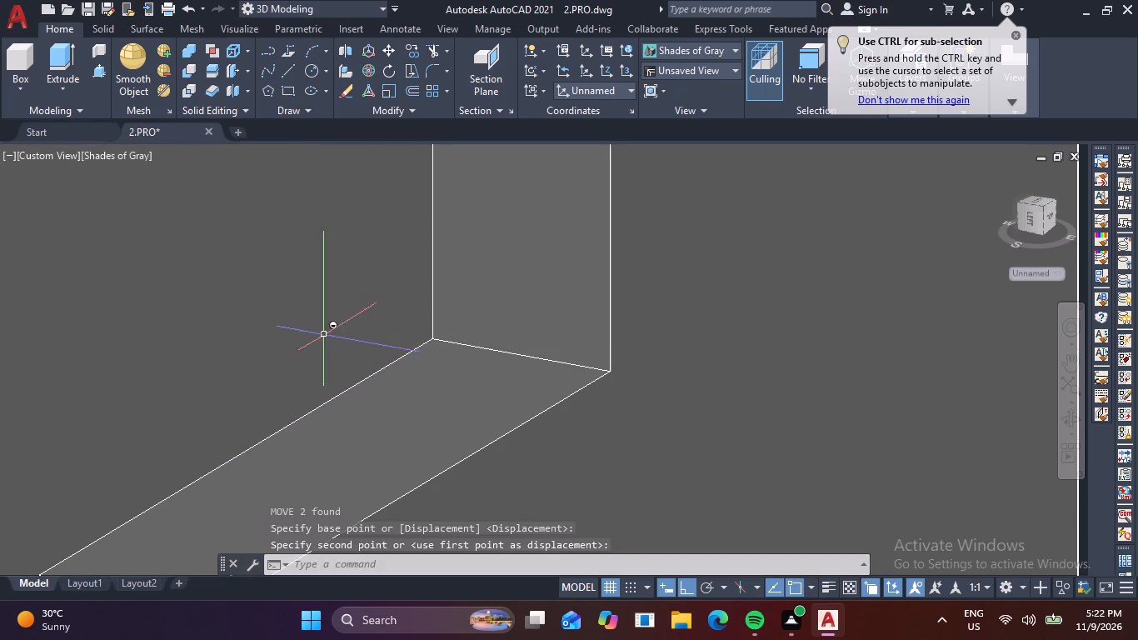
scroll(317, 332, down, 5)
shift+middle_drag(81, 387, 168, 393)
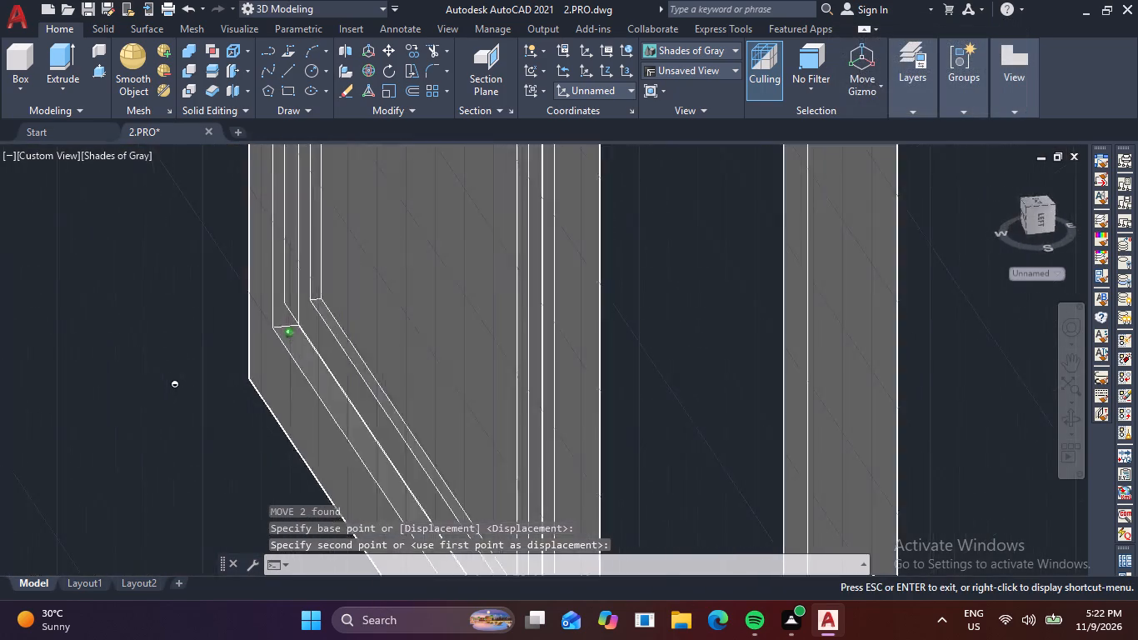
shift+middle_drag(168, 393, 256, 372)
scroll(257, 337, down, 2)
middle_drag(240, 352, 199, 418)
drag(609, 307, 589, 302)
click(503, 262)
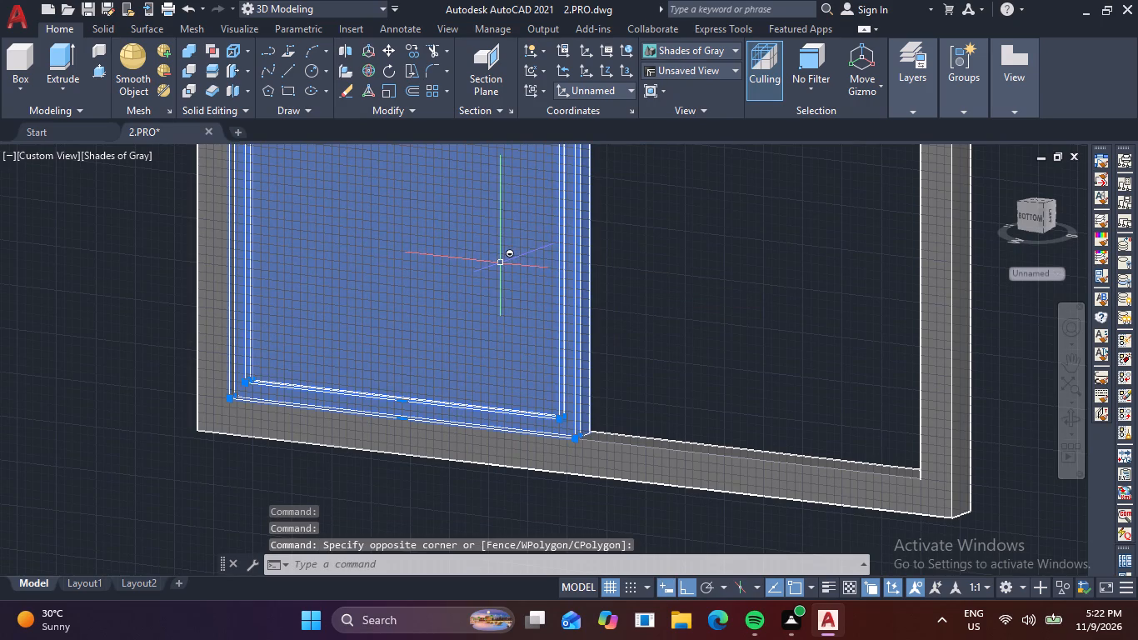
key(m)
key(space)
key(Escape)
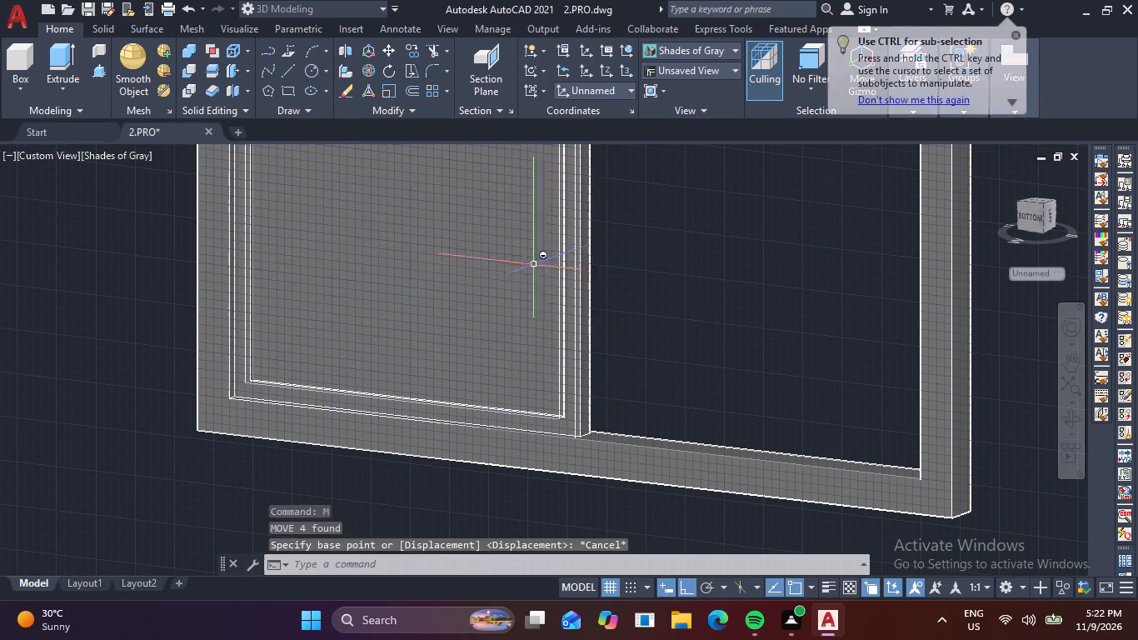
Copy the sash and its glass pane into the empty half of the frame, matching its lower corner to the frame's inner corner.
drag(596, 269, 586, 266)
click(497, 242)
key(c)
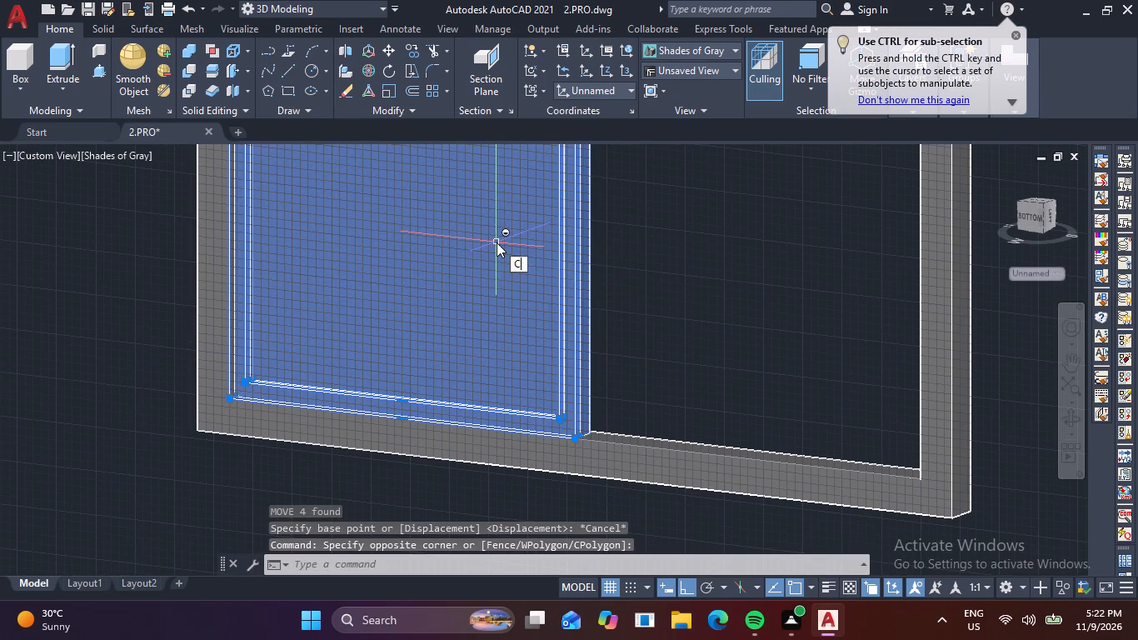
key(o)
key(space)
shift+middle_drag(431, 297, 494, 310)
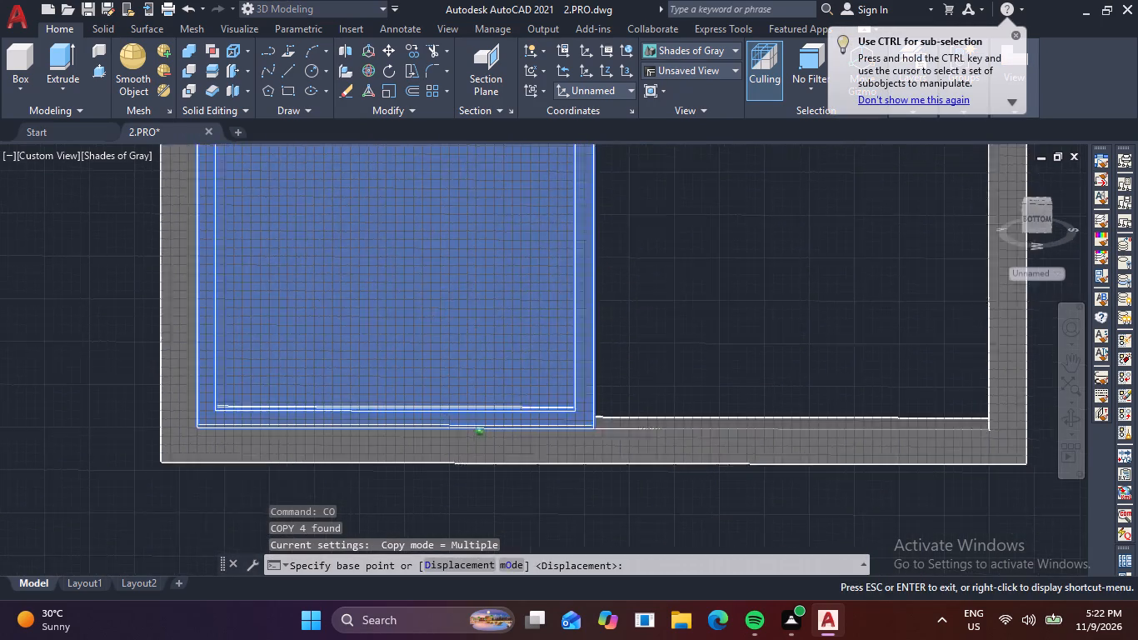
shift+middle_drag(494, 310, 532, 309)
scroll(588, 414, up, 6)
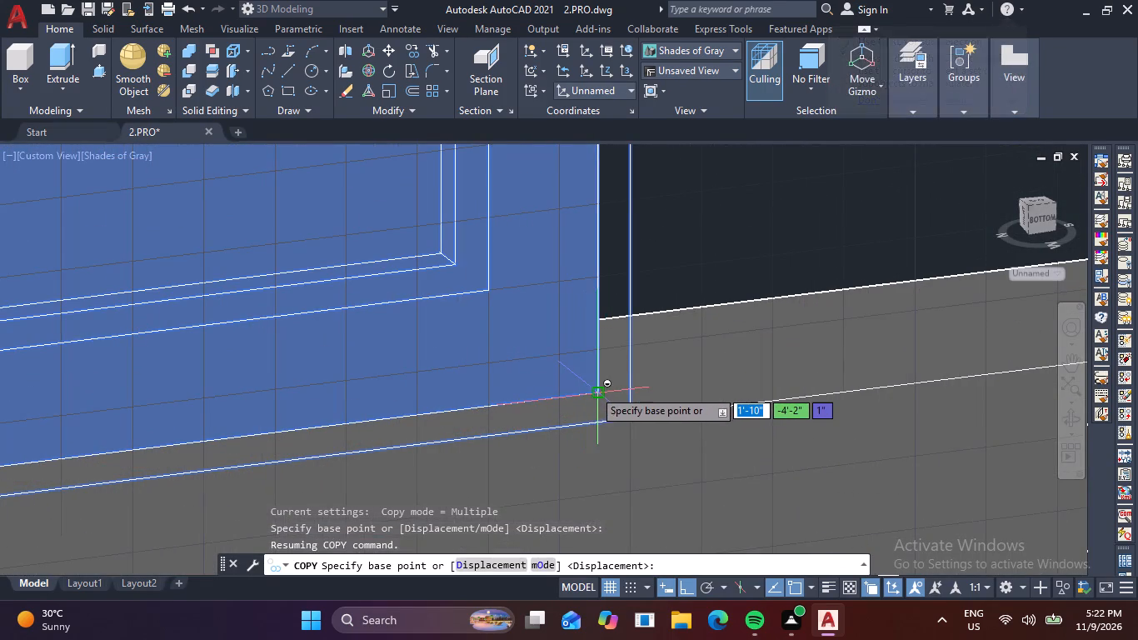
click(593, 389)
scroll(716, 330, down, 2)
middle_drag(702, 337, 0, 457)
middle_drag(536, 391, 0, 442)
scroll(323, 389, up, 2)
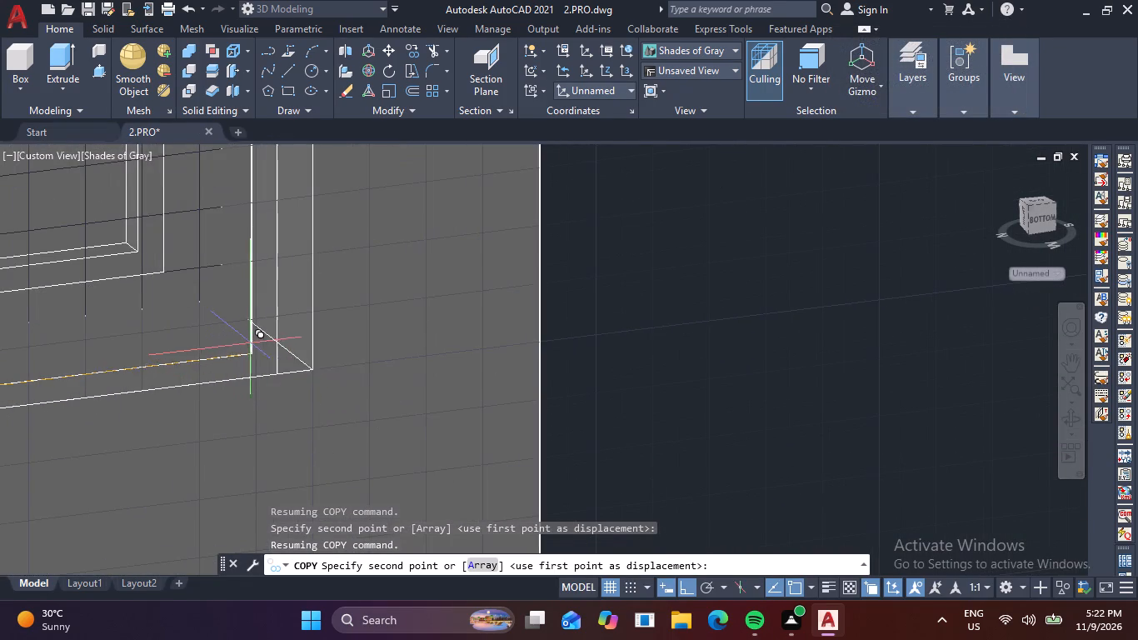
click(280, 350)
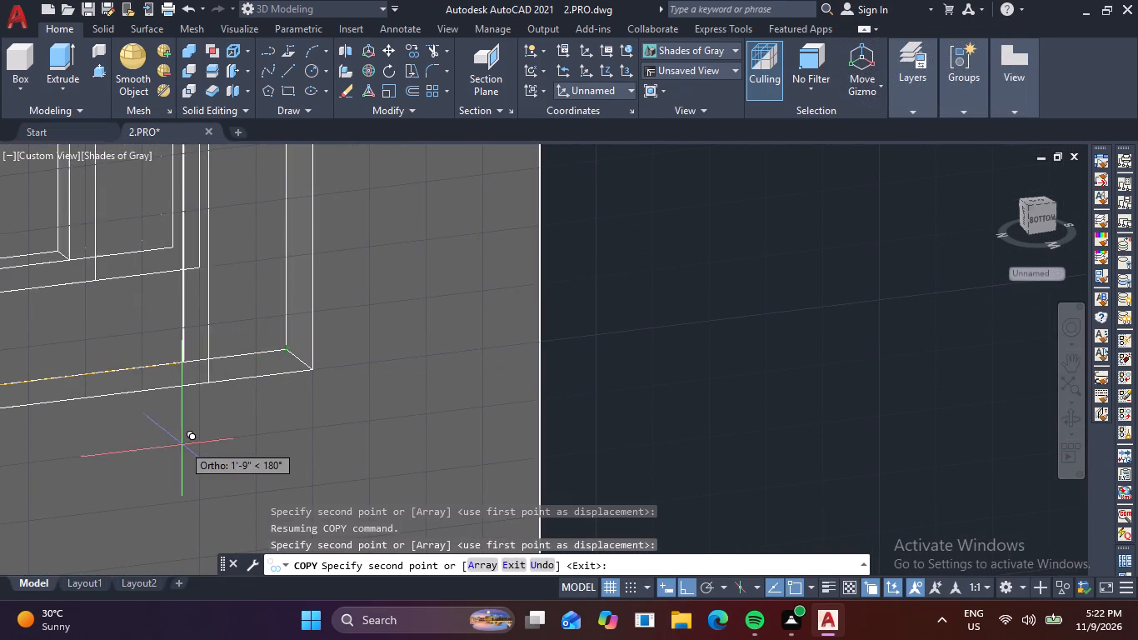
key(Escape)
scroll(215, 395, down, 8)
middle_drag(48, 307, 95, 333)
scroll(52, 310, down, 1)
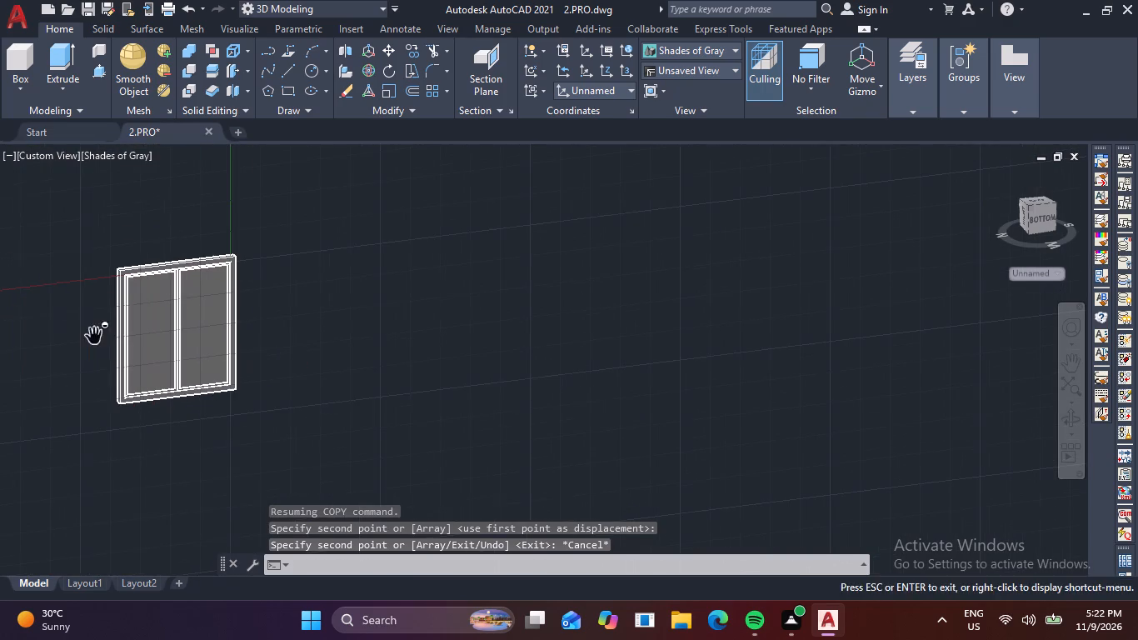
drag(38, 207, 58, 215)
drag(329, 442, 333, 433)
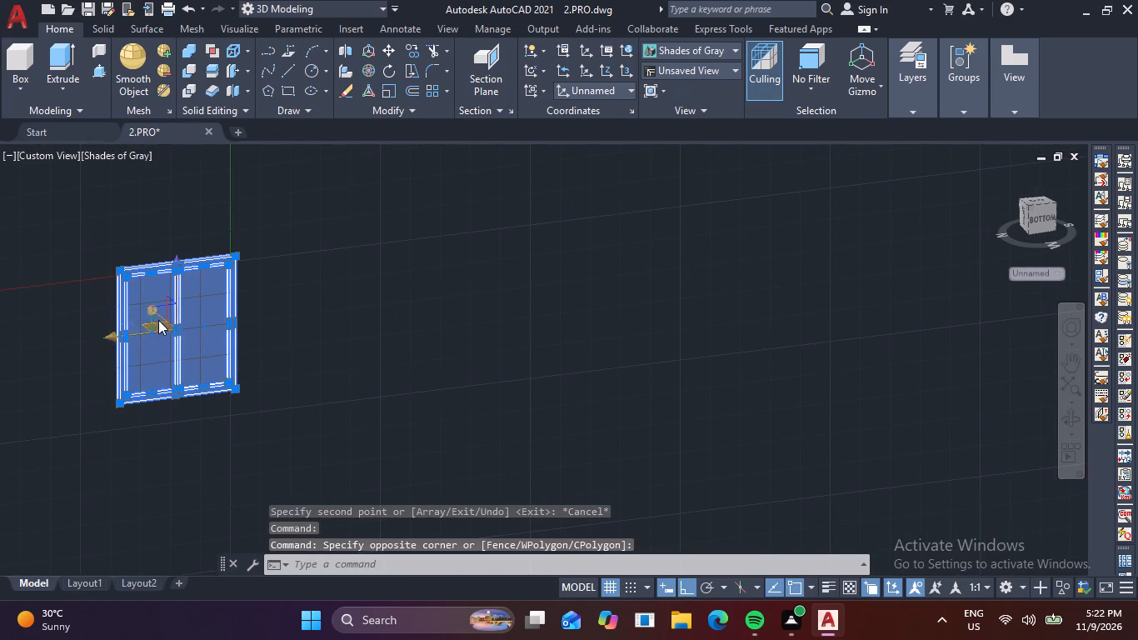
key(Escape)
Move the frame, both sashes and both panes into the middle ground-floor opening, aligning the frame's lower side-edge midpoint with the sill's end-edge midpoint.
scroll(185, 312, up, 3)
click(221, 307)
scroll(303, 261, up, 3)
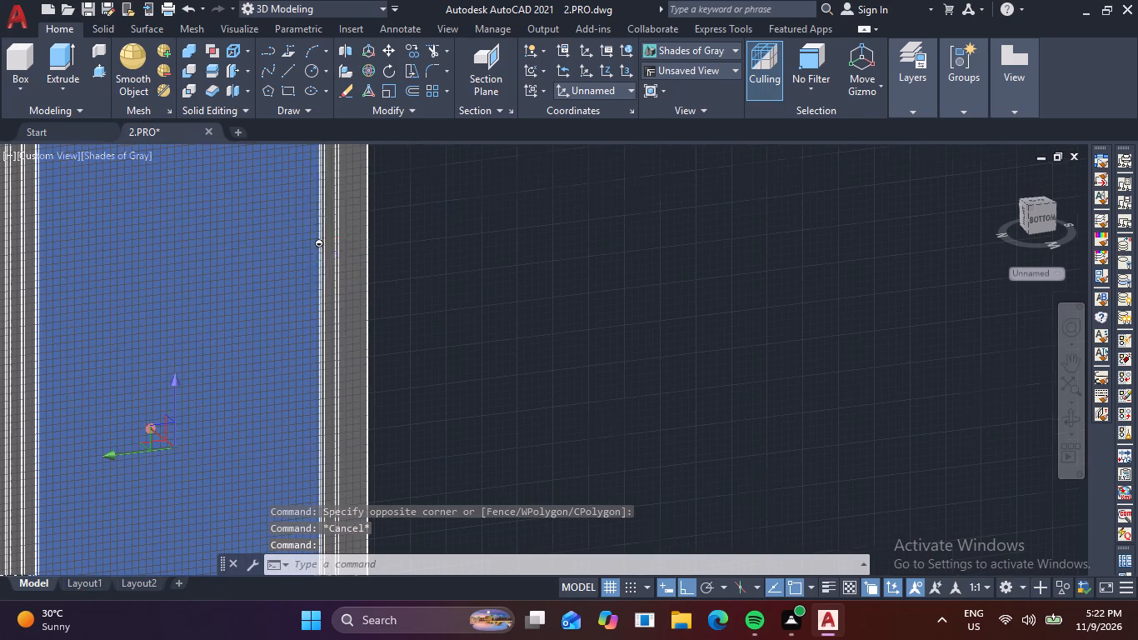
click(355, 241)
scroll(326, 247, up, 3)
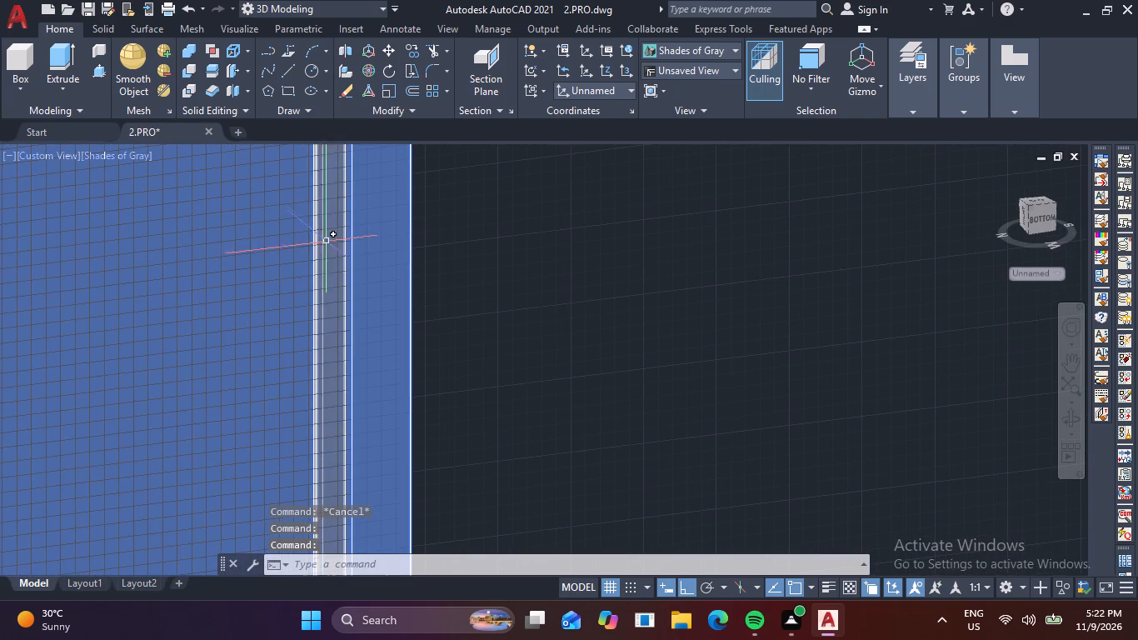
click(331, 237)
scroll(212, 305, down, 4)
middle_drag(81, 314, 266, 267)
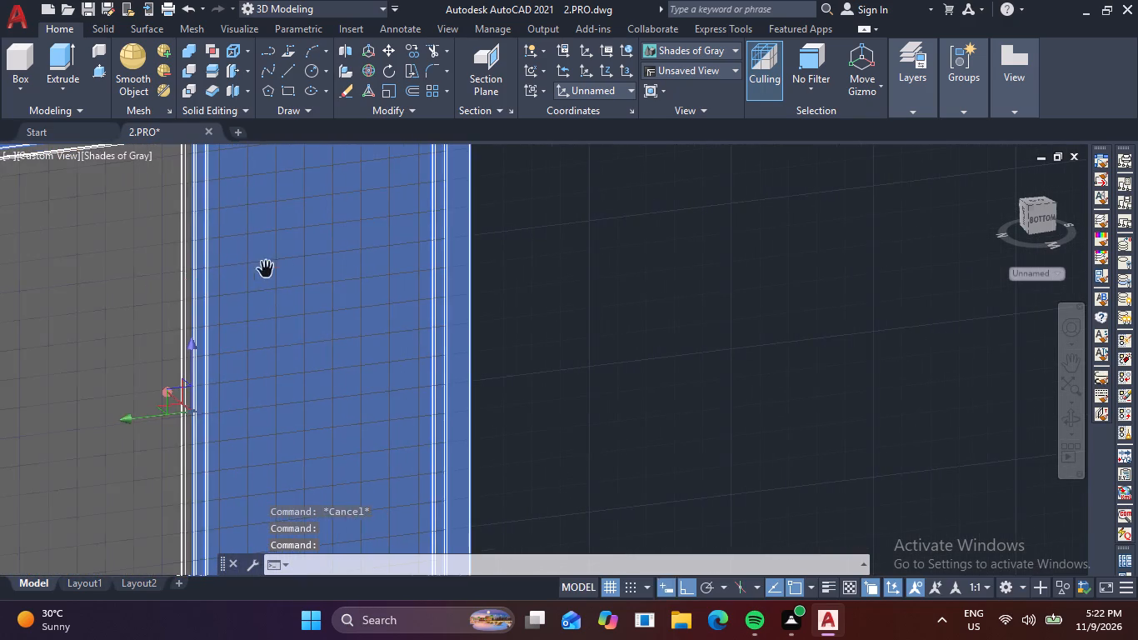
scroll(183, 261, up, 3)
click(199, 260)
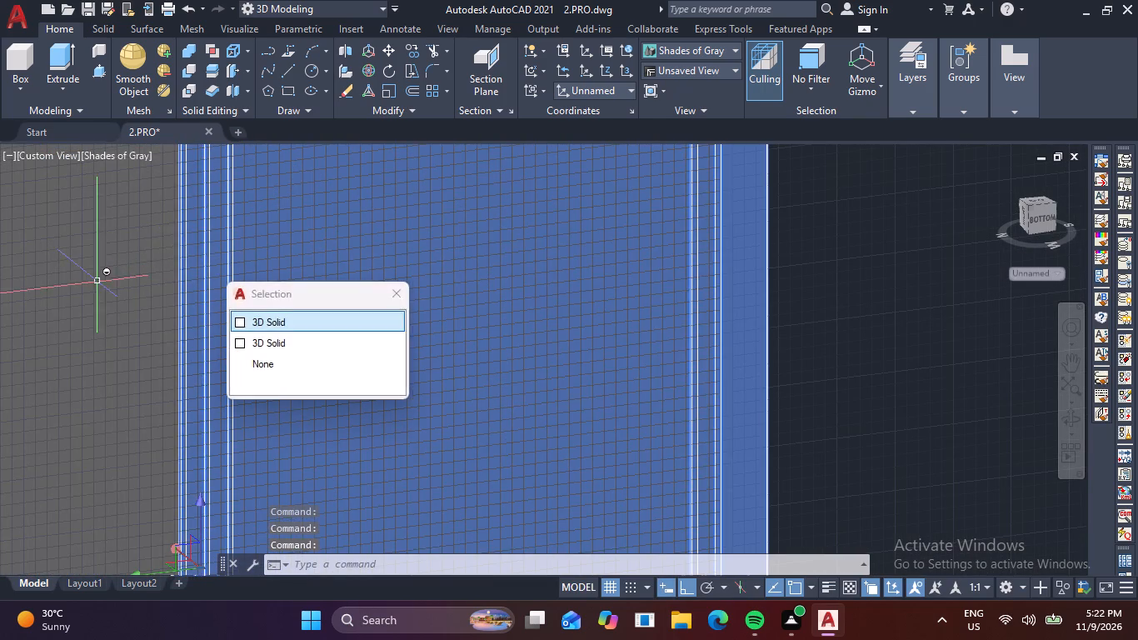
scroll(84, 283, down, 3)
middle_drag(77, 281, 236, 243)
click(187, 248)
scroll(57, 277, up, 3)
scroll(202, 267, down, 3)
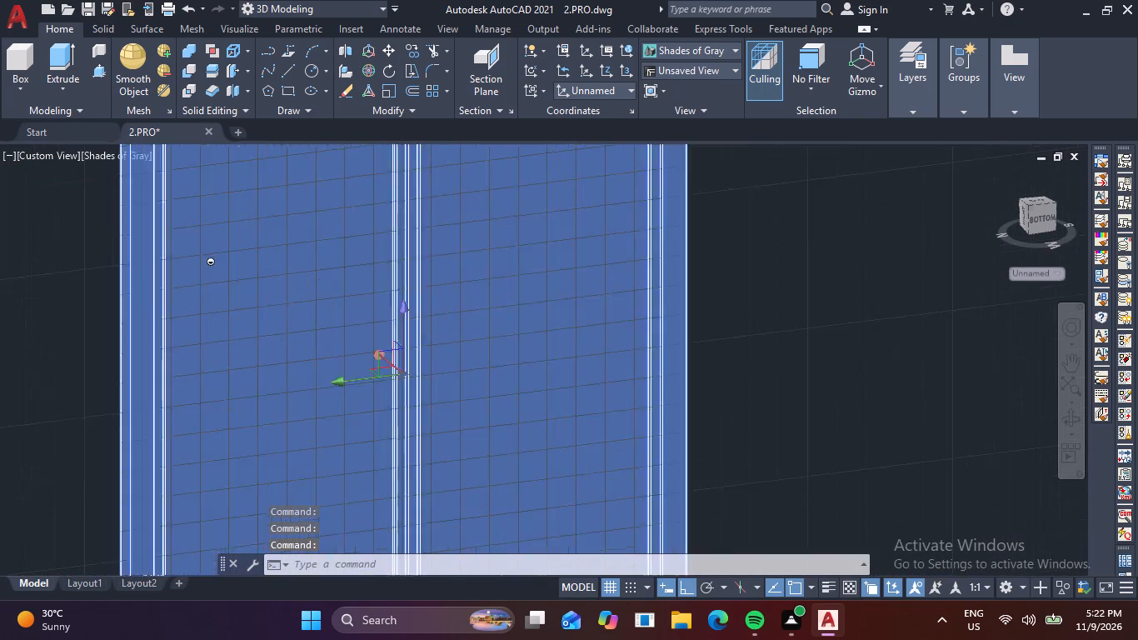
scroll(207, 282, down, 1)
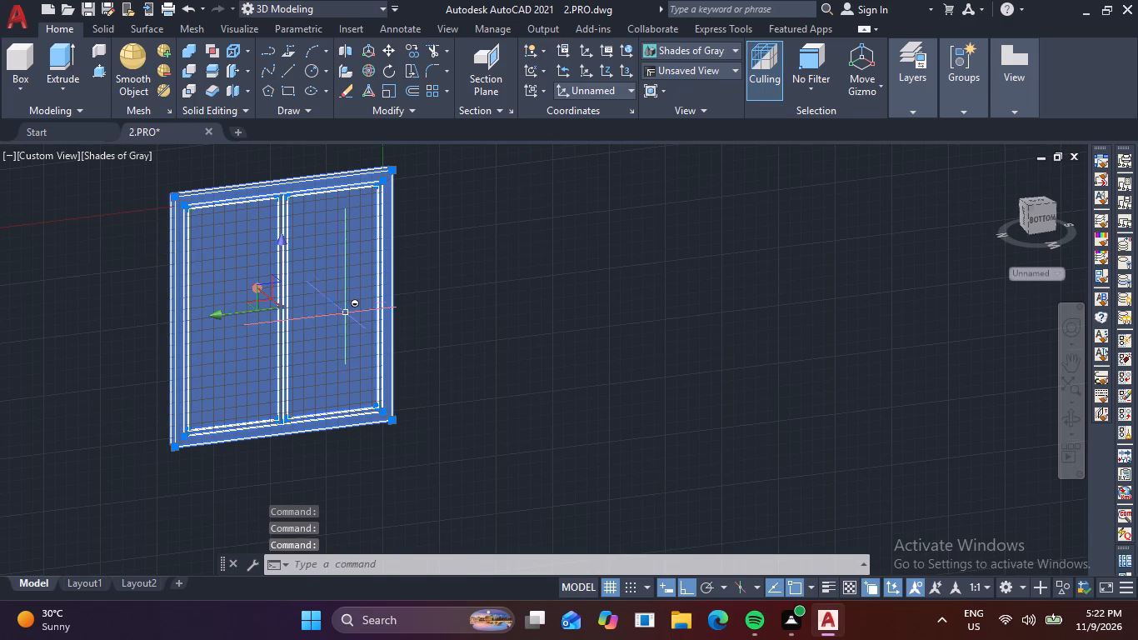
key(m)
key(space)
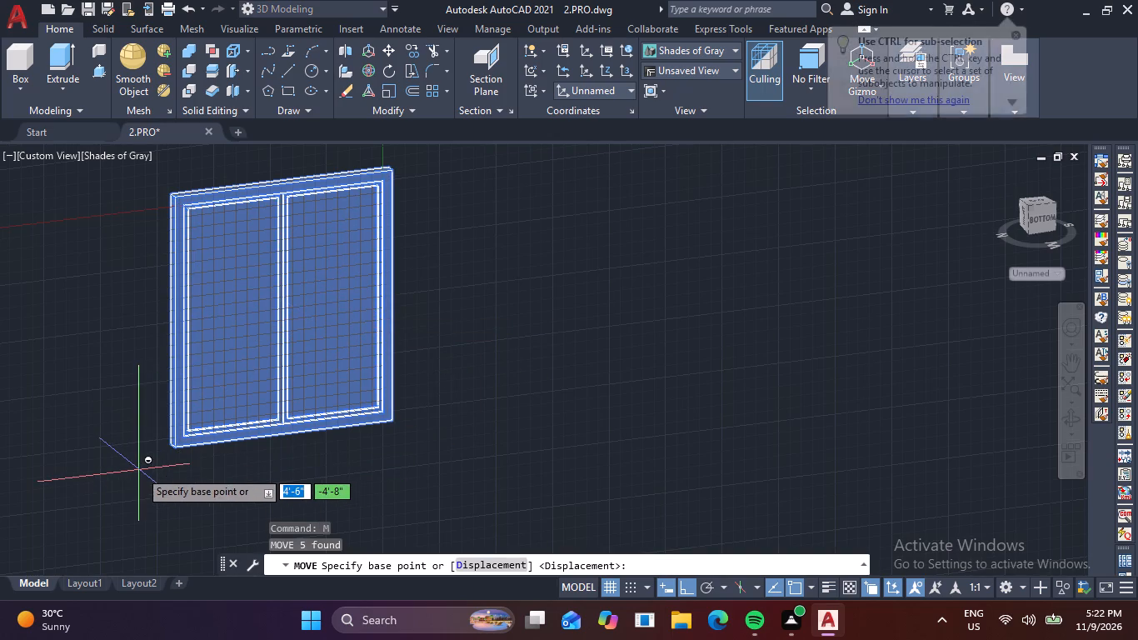
shift+middle_drag(127, 459, 214, 465)
scroll(235, 468, up, 4)
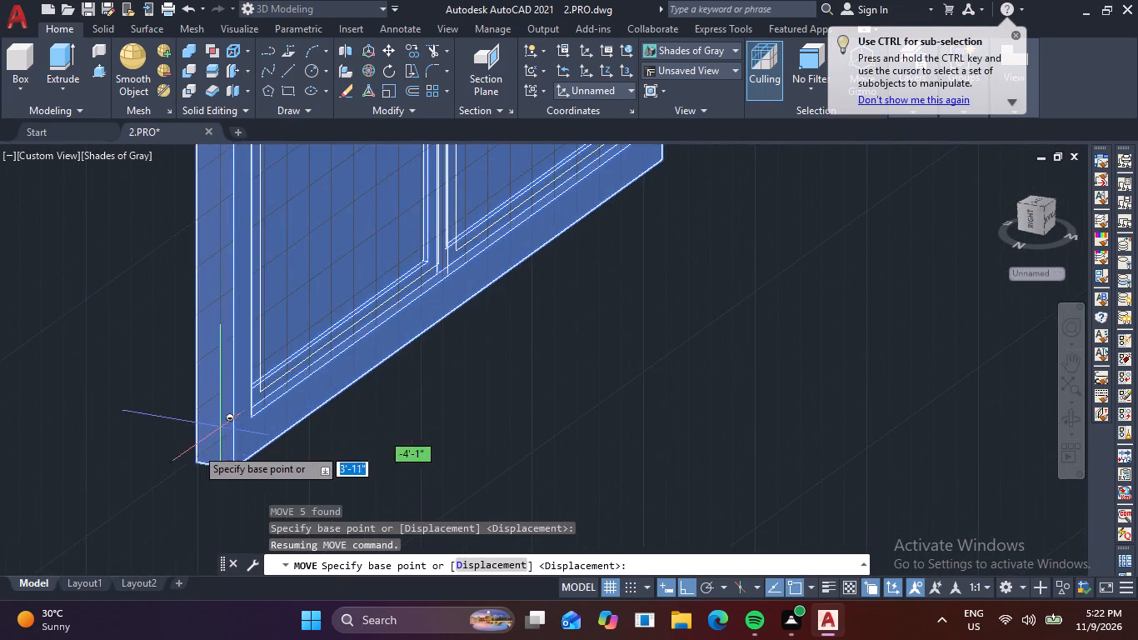
scroll(185, 458, up, 3)
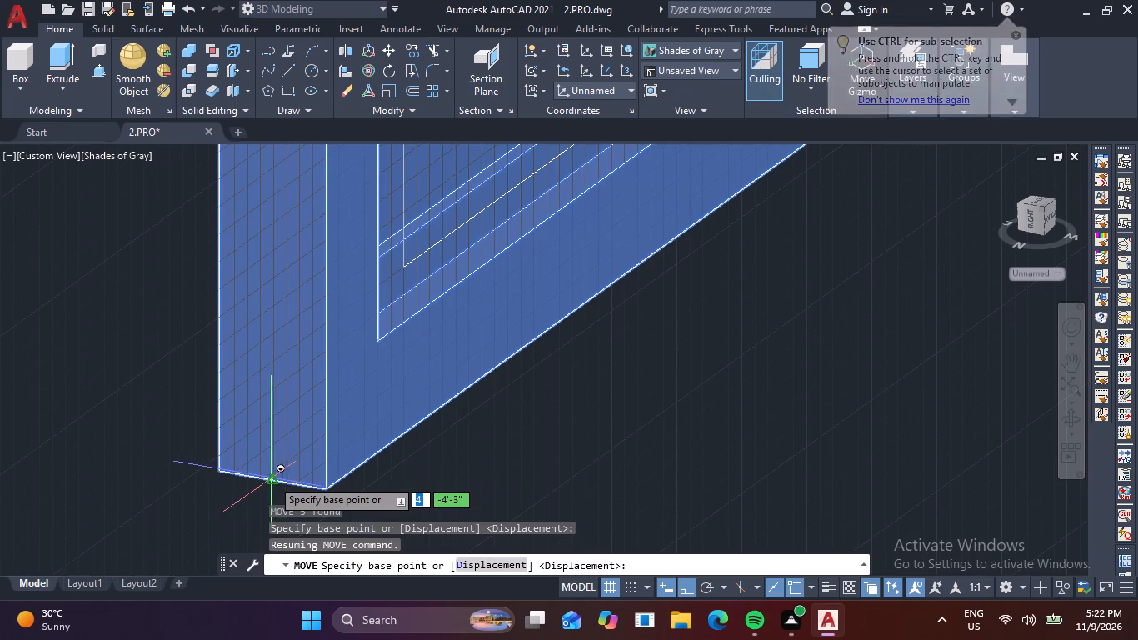
click(273, 479)
scroll(158, 409, down, 6)
scroll(97, 368, down, 5)
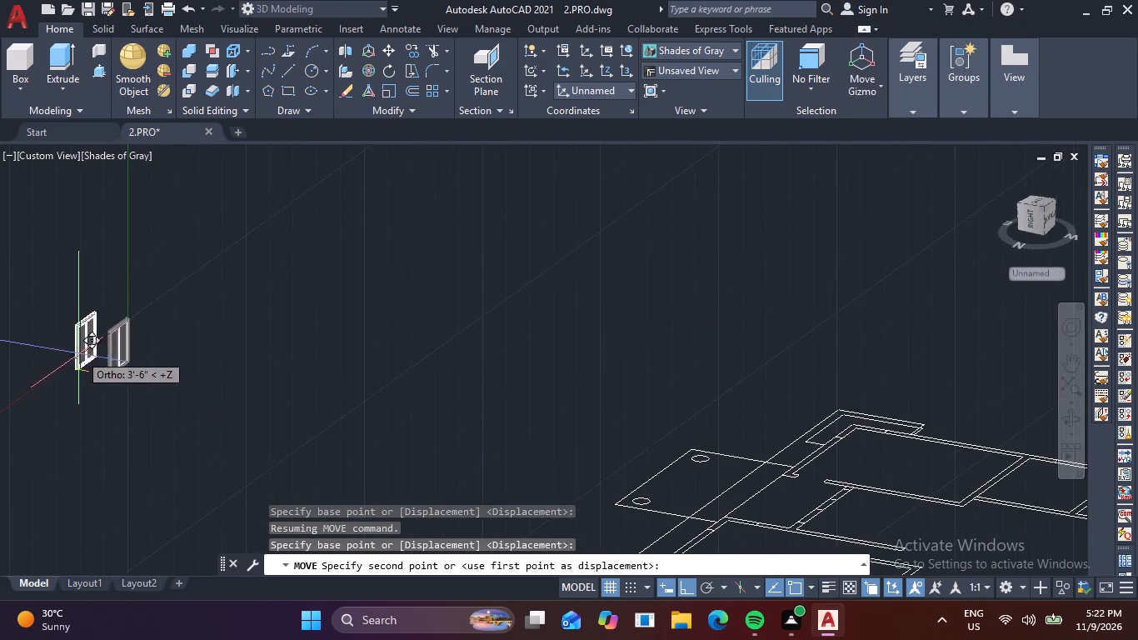
scroll(77, 352, down, 3)
middle_drag(132, 376, 342, 472)
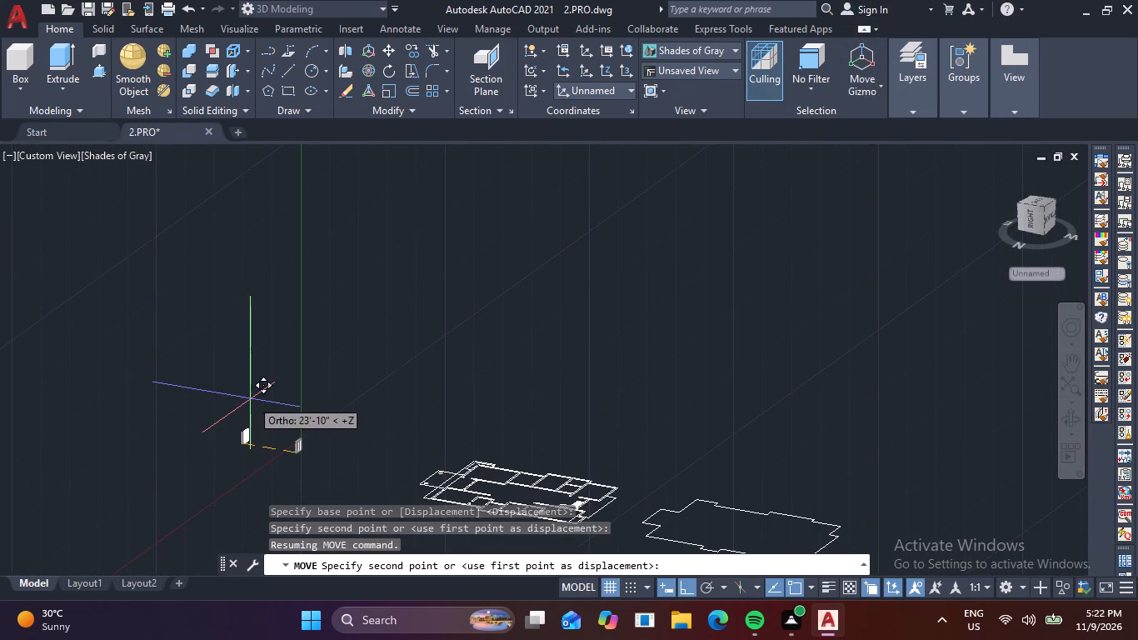
shift+middle_drag(251, 399, 207, 420)
scroll(247, 362, down, 2)
middle_drag(259, 372, 308, 409)
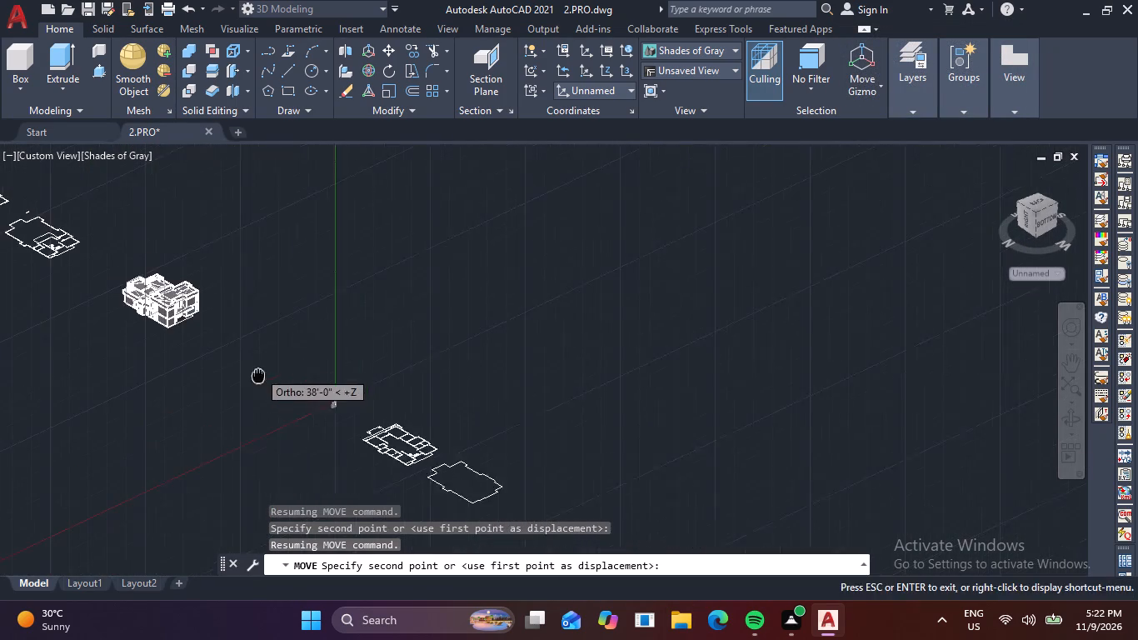
middle_drag(308, 409, 323, 432)
scroll(255, 387, up, 4)
middle_drag(191, 295, 291, 384)
scroll(132, 317, up, 4)
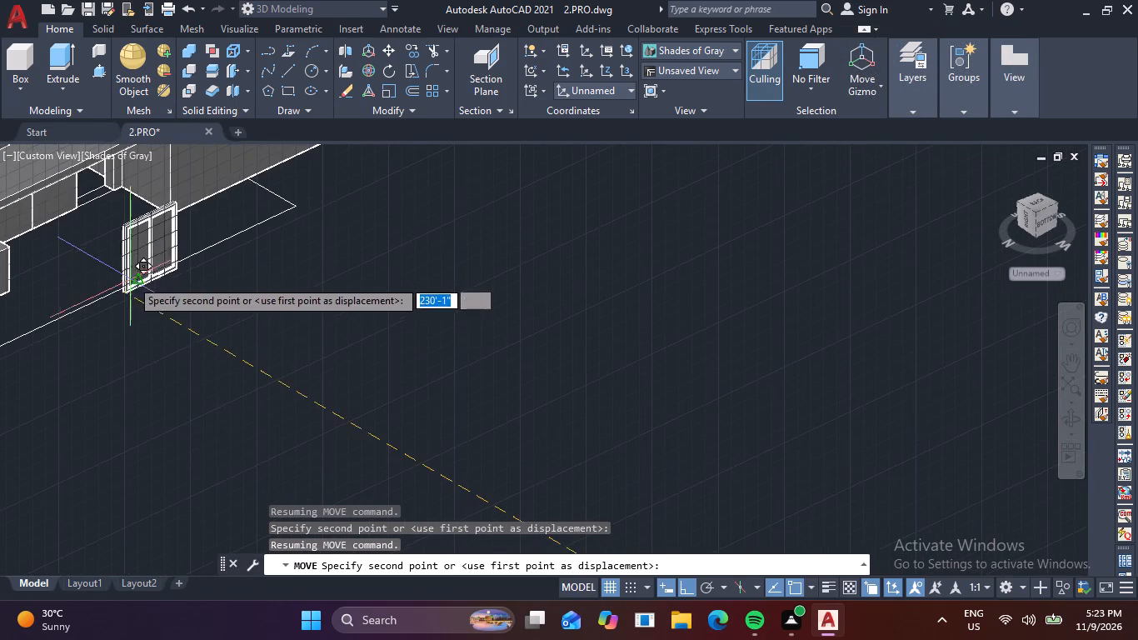
middle_drag(128, 274, 177, 352)
shift+middle_drag(232, 387, 182, 366)
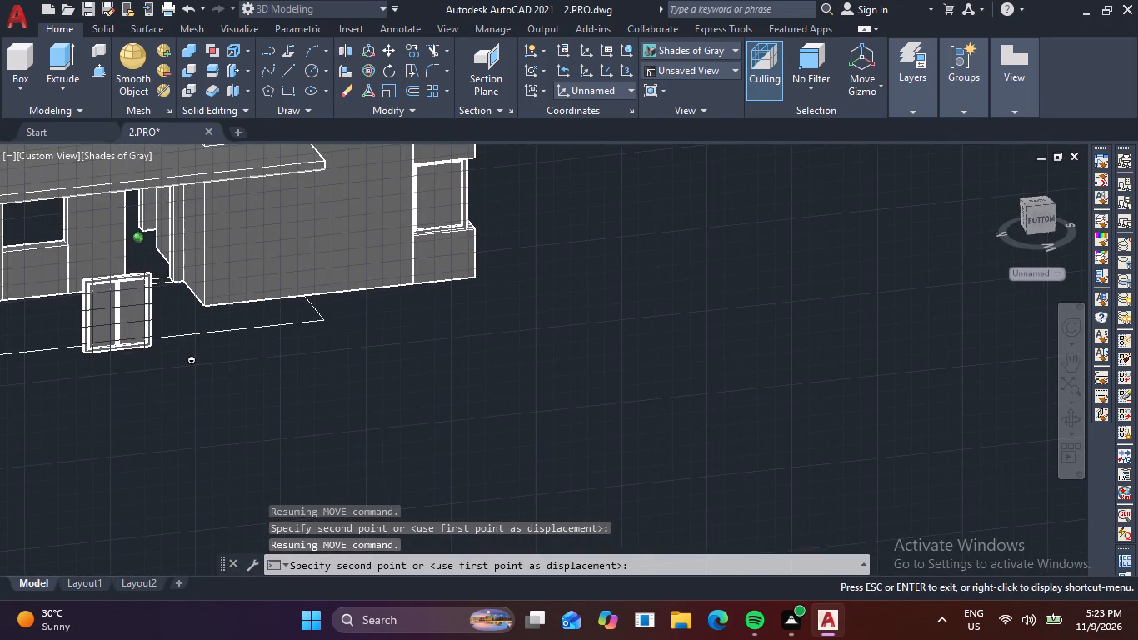
shift+middle_drag(182, 366, 182, 364)
shift+middle_drag(107, 304, 70, 313)
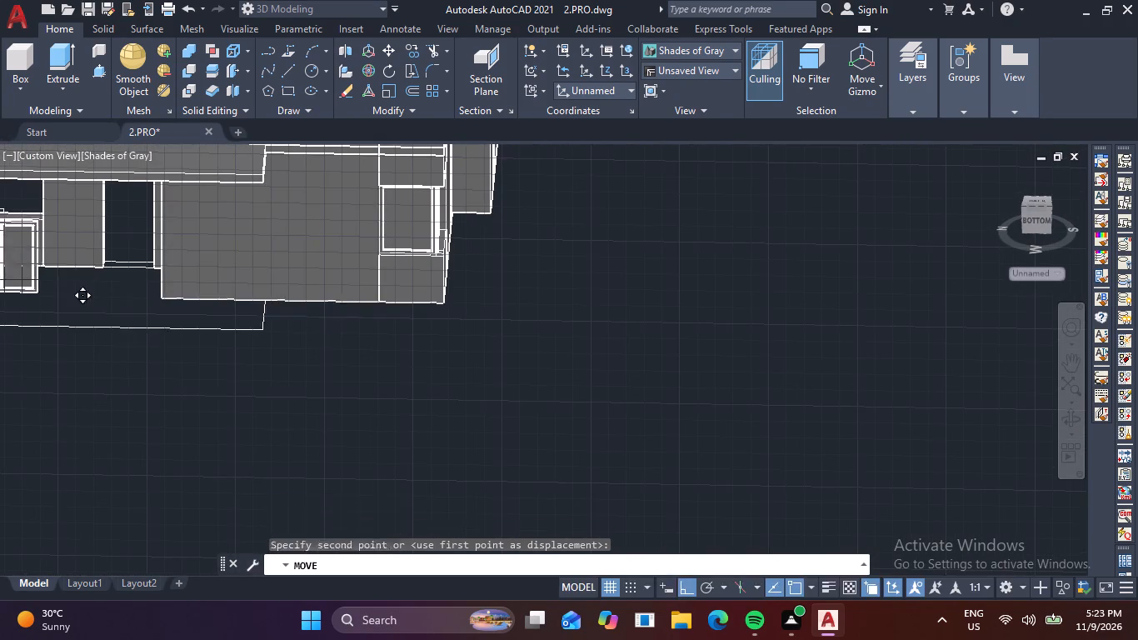
middle_drag(68, 279, 185, 390)
scroll(56, 333, up, 3)
scroll(146, 343, up, 4)
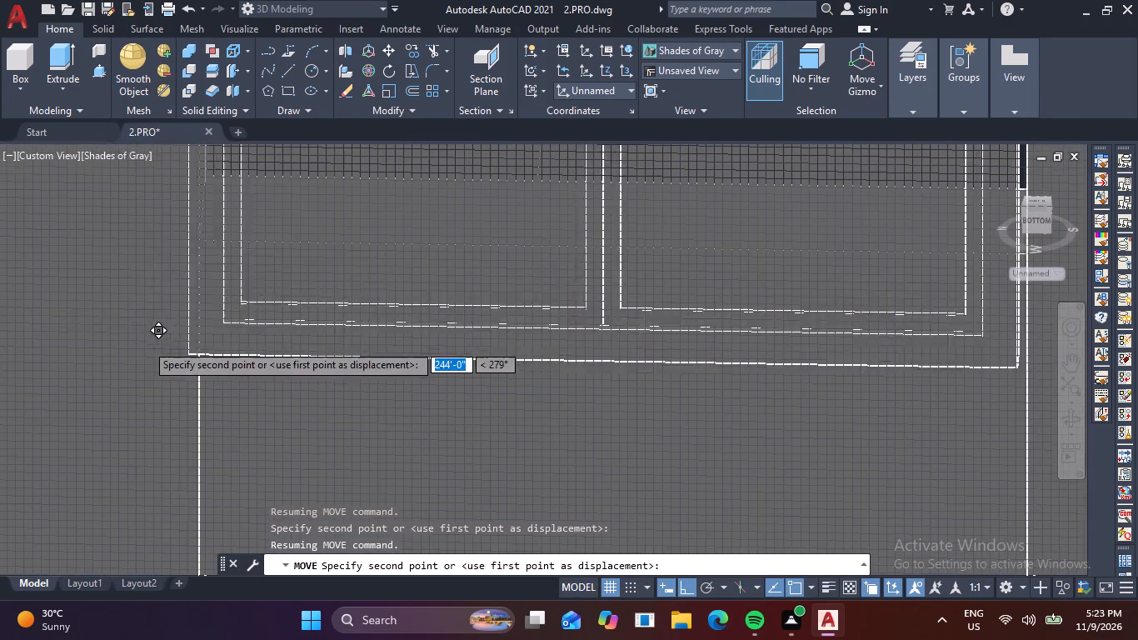
shift+scroll(257, 346, up, 1)
shift+middle_drag(253, 346, 223, 353)
scroll(242, 346, down, 1)
middle_drag(282, 335, 294, 342)
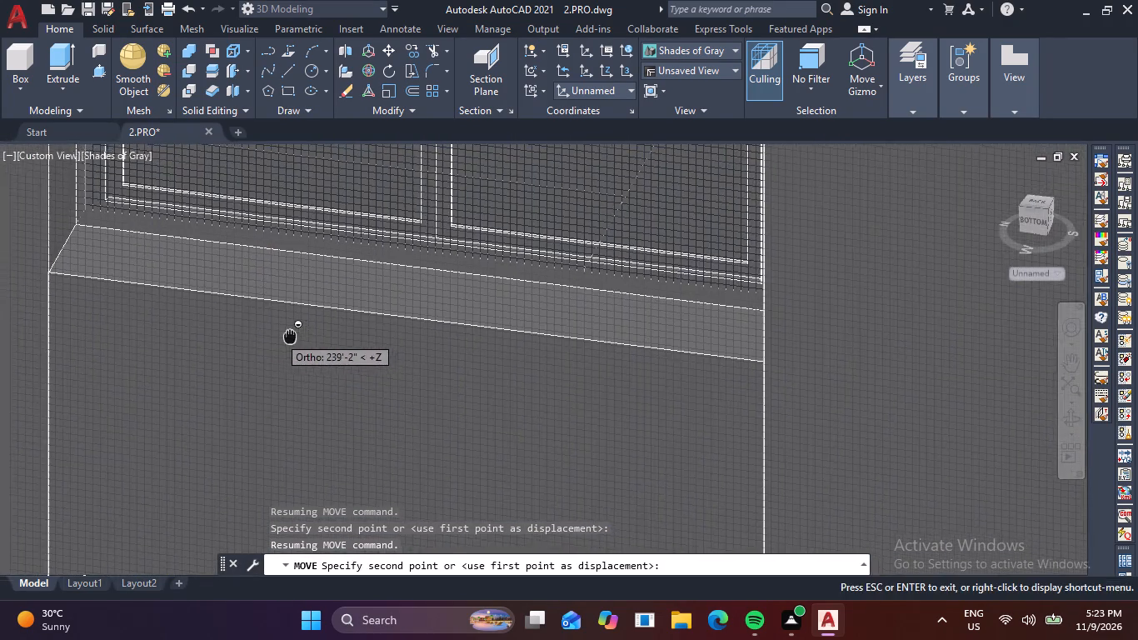
middle_drag(294, 342, 310, 484)
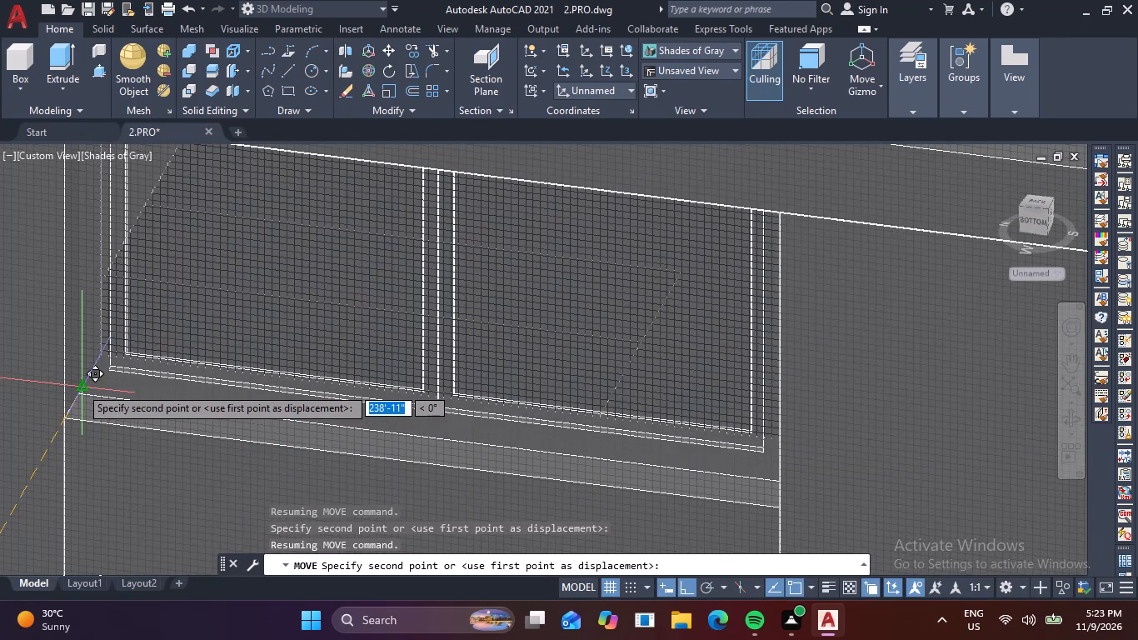
click(80, 387)
key(Escape)
scroll(297, 365, down, 4)
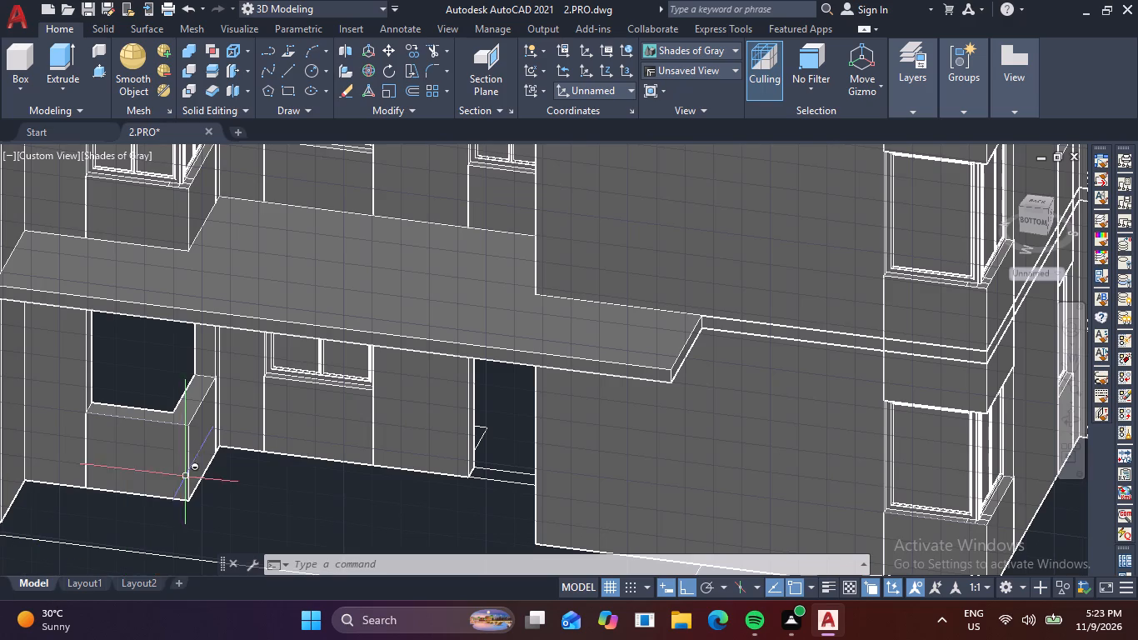
Draw two lines on the ground-floor corner opening's sill, from its inner corner straight out to each outer edge, outlining the corner square.
scroll(177, 419, up, 4)
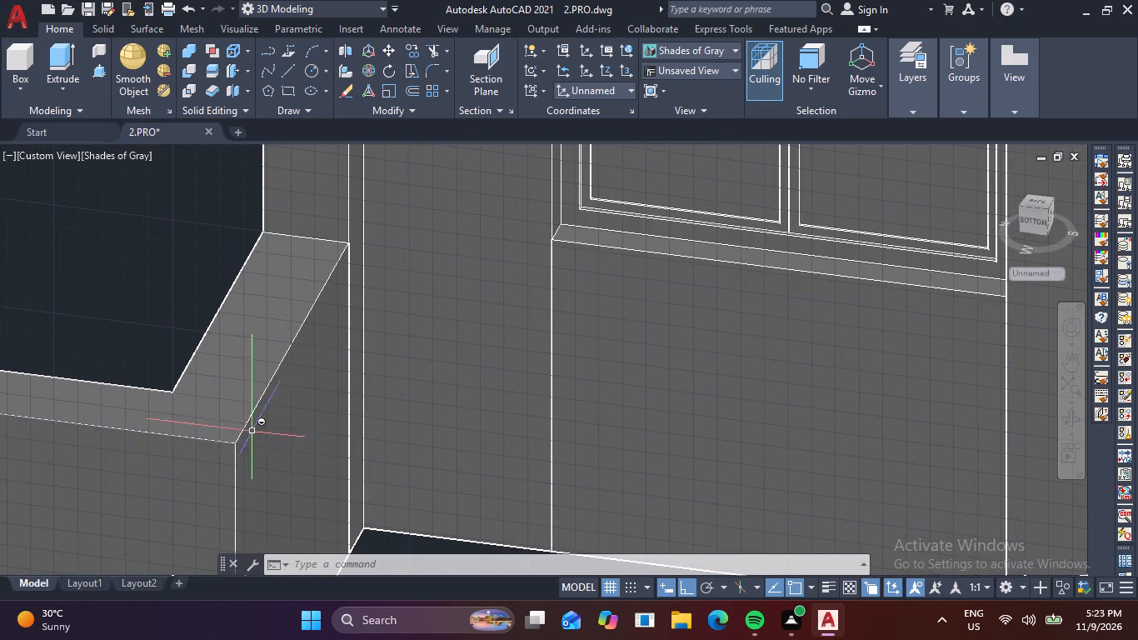
key(l)
key(space)
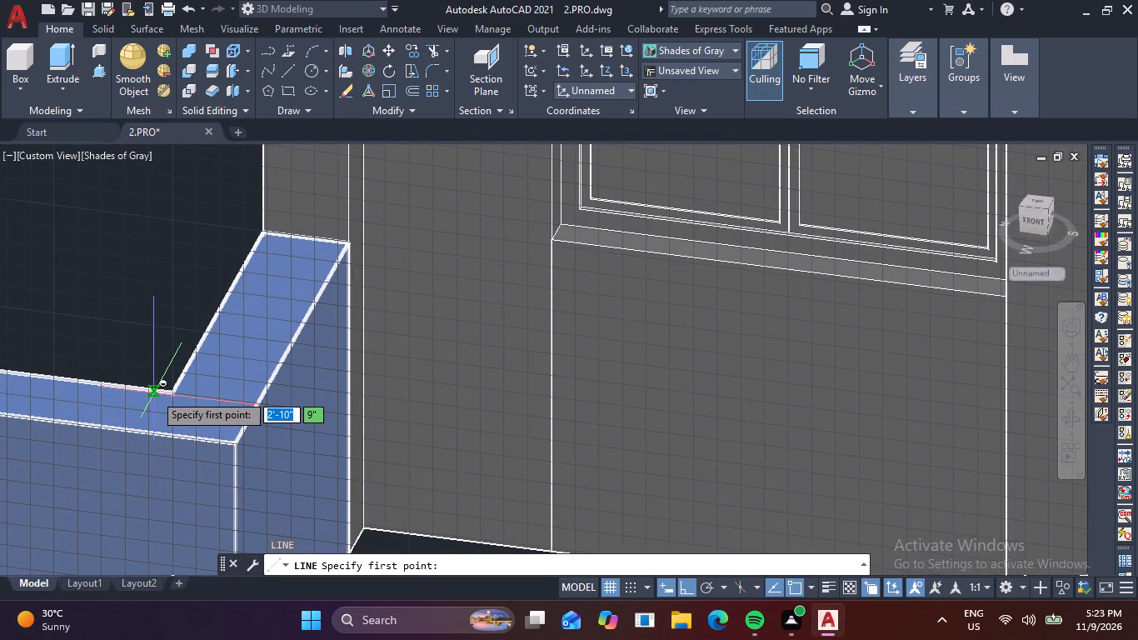
scroll(157, 392, up, 1)
click(177, 393)
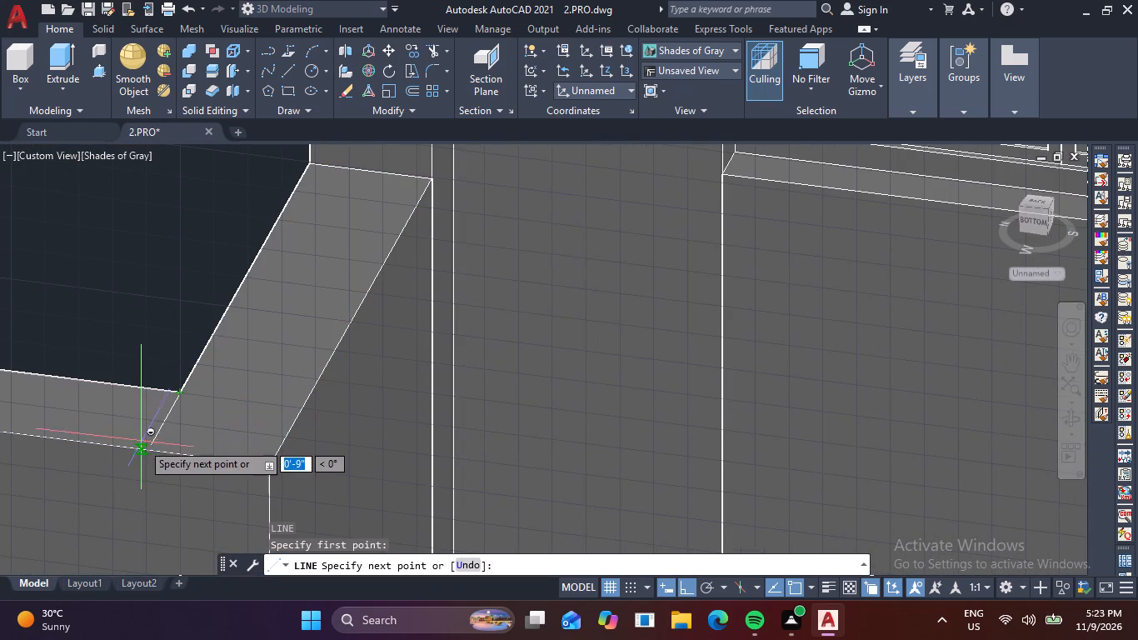
click(146, 450)
key(space)
key(space)
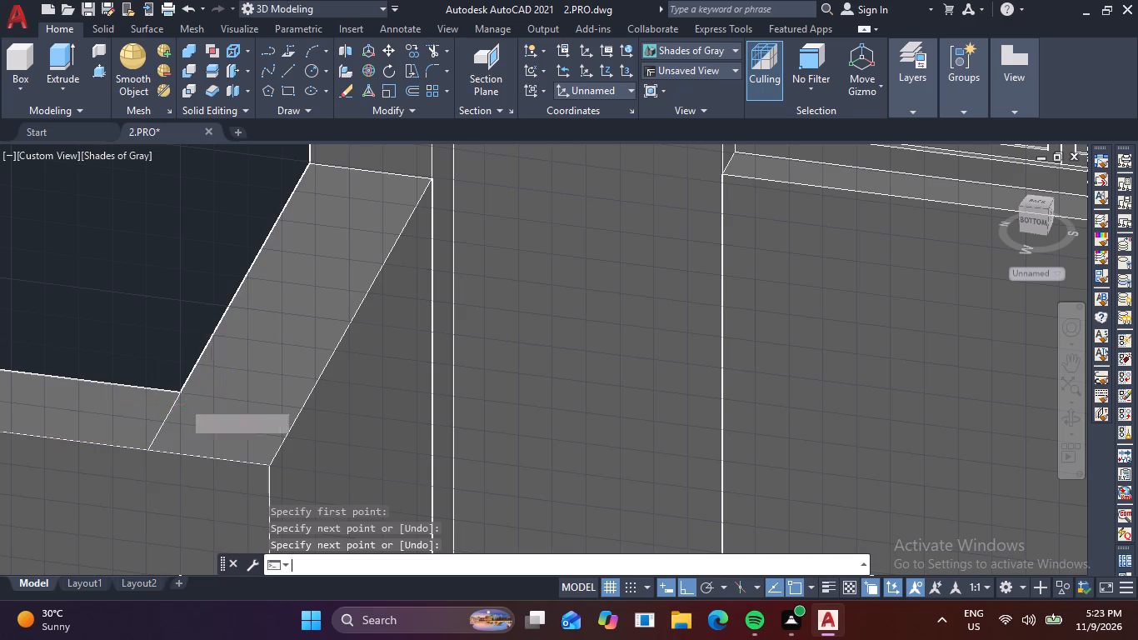
click(178, 395)
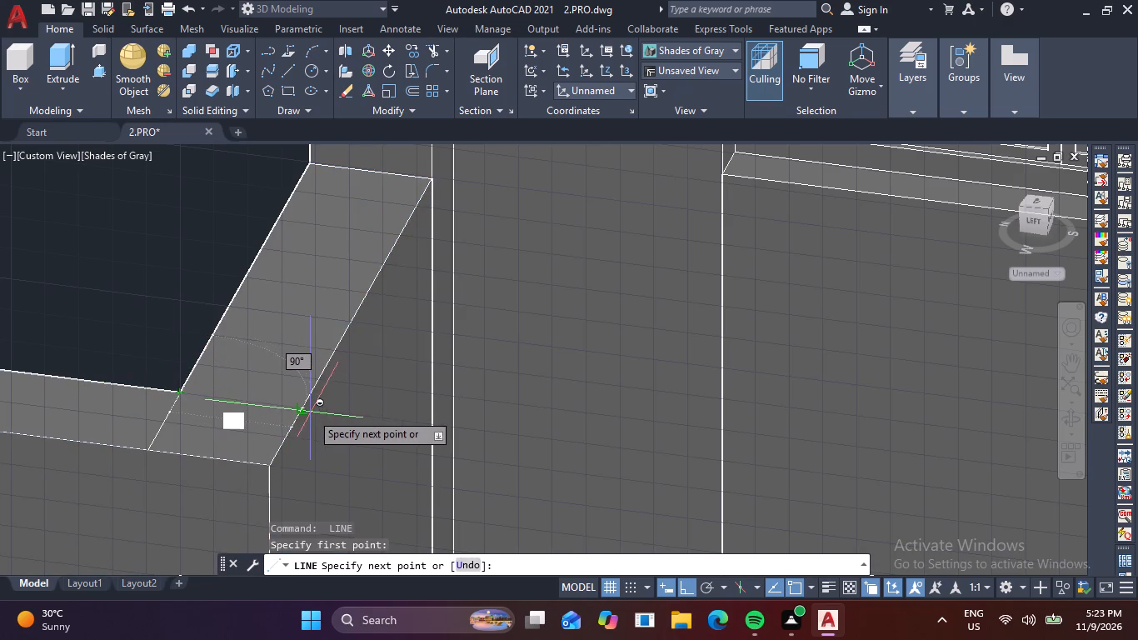
click(302, 410)
key(space)
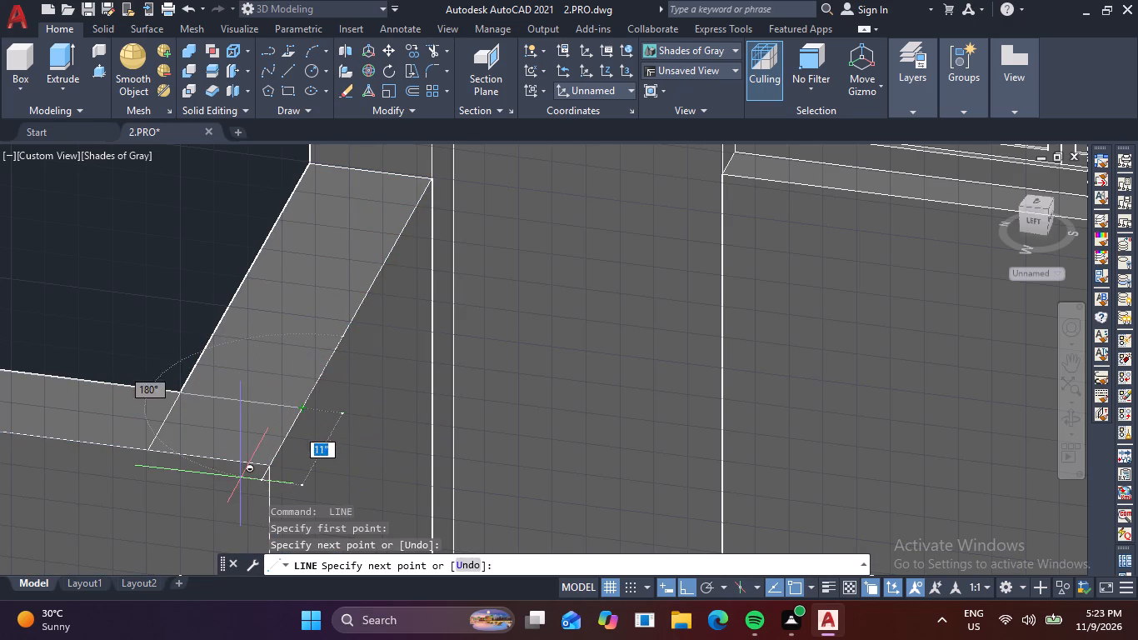
key(space)
Draw two crossing centerlines through the sill's corner square, joining the midpoints of its opposite sides.
key(space)
click(243, 398)
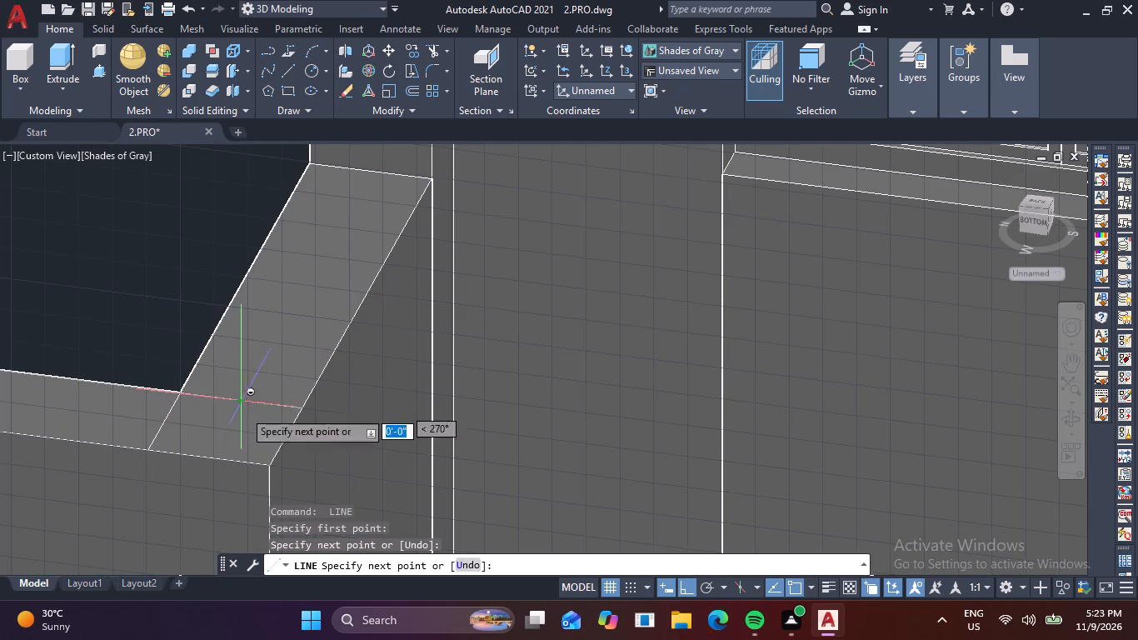
click(210, 457)
key(space)
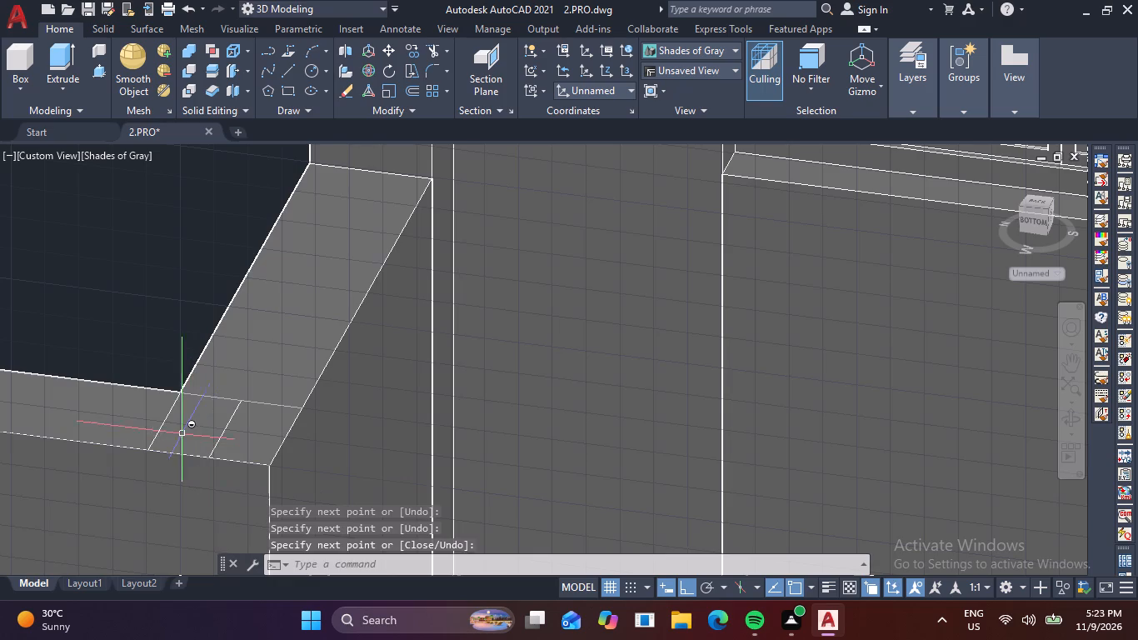
key(space)
click(167, 420)
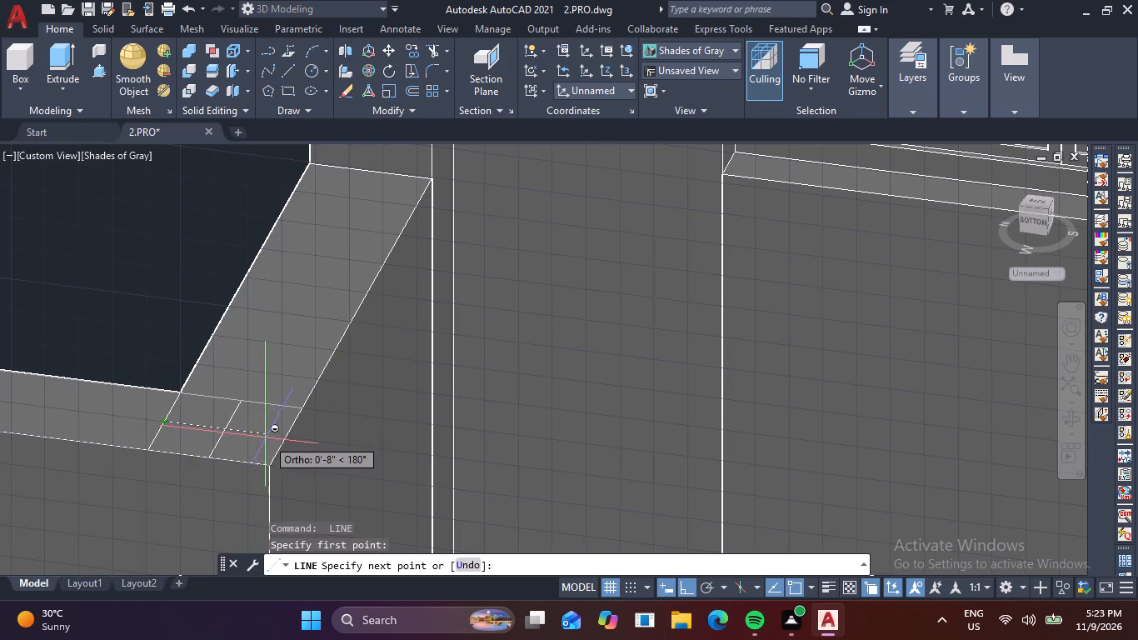
click(285, 437)
key(space)
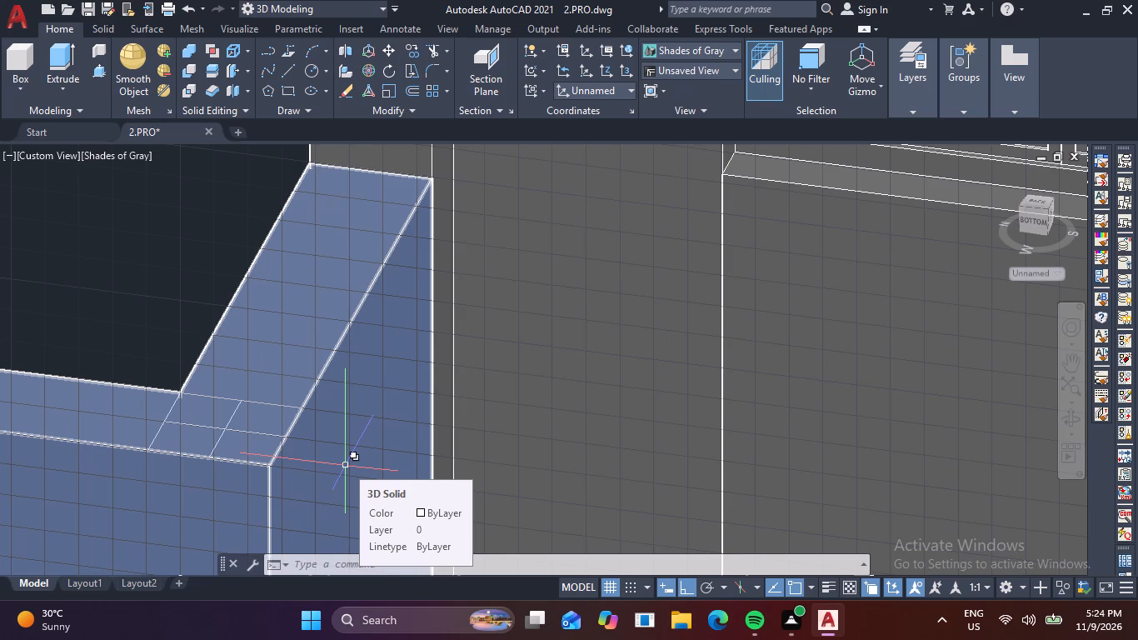
Draw a rectangle about 3'-4" wide across the corner opening's front, from its upper outer corner to the corner square's front-edge midpoint.
scroll(271, 427, down, 3)
middle_drag(163, 441, 289, 459)
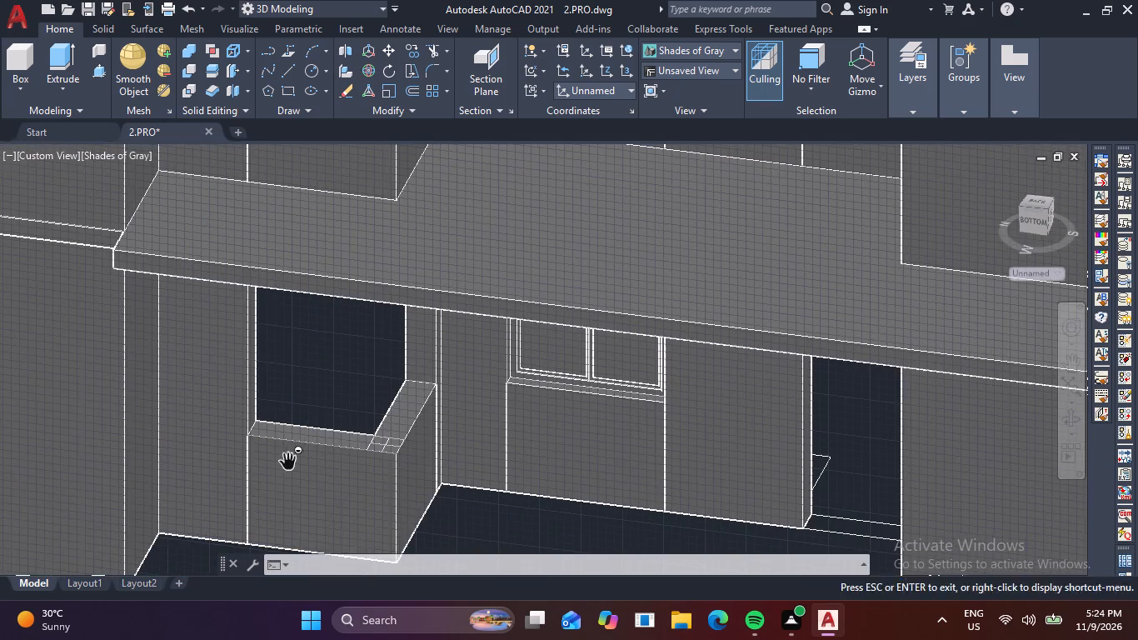
shift+middle_drag(392, 510, 395, 482)
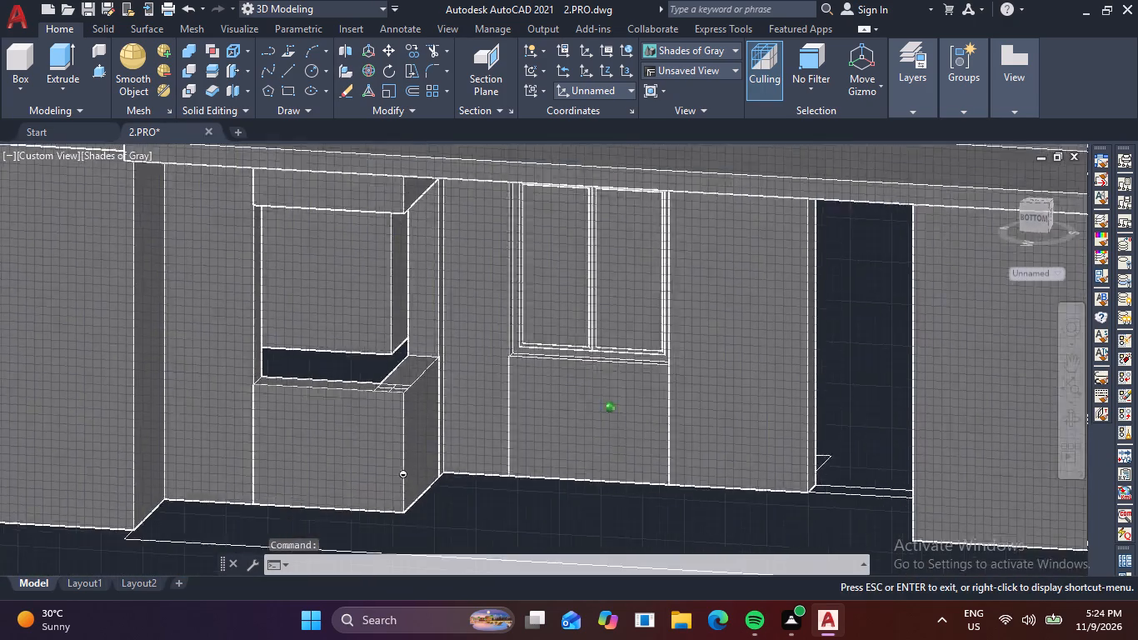
shift+middle_drag(395, 482, 401, 473)
scroll(264, 290, up, 2)
middle_drag(278, 267, 289, 360)
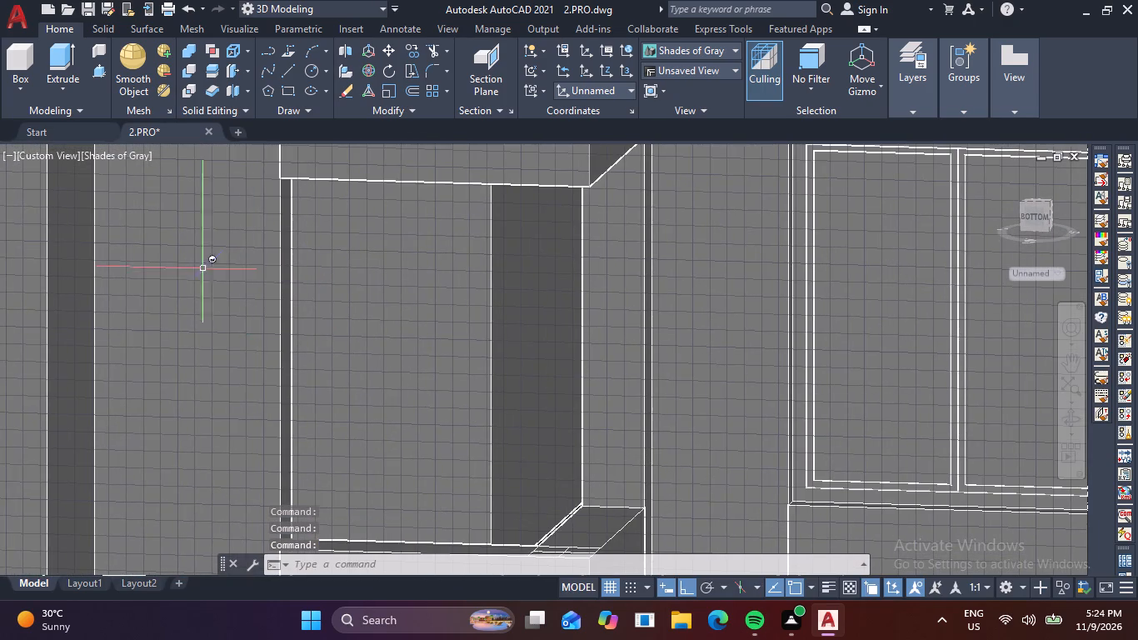
click(290, 89)
scroll(285, 175, up, 3)
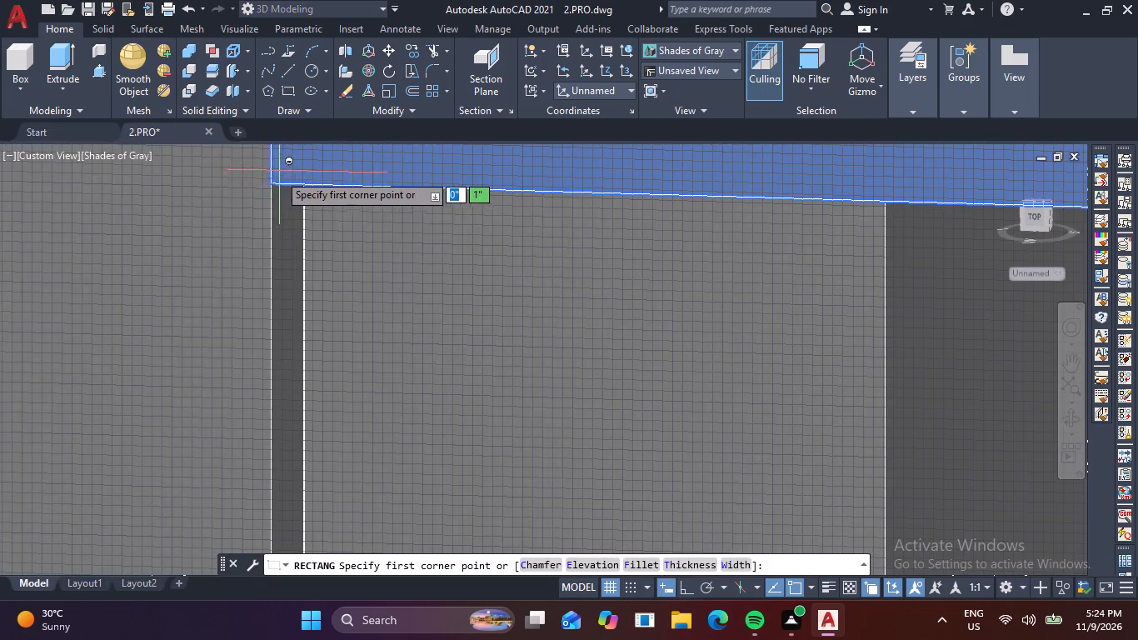
click(271, 184)
scroll(435, 245, down, 4)
middle_drag(517, 315, 430, 247)
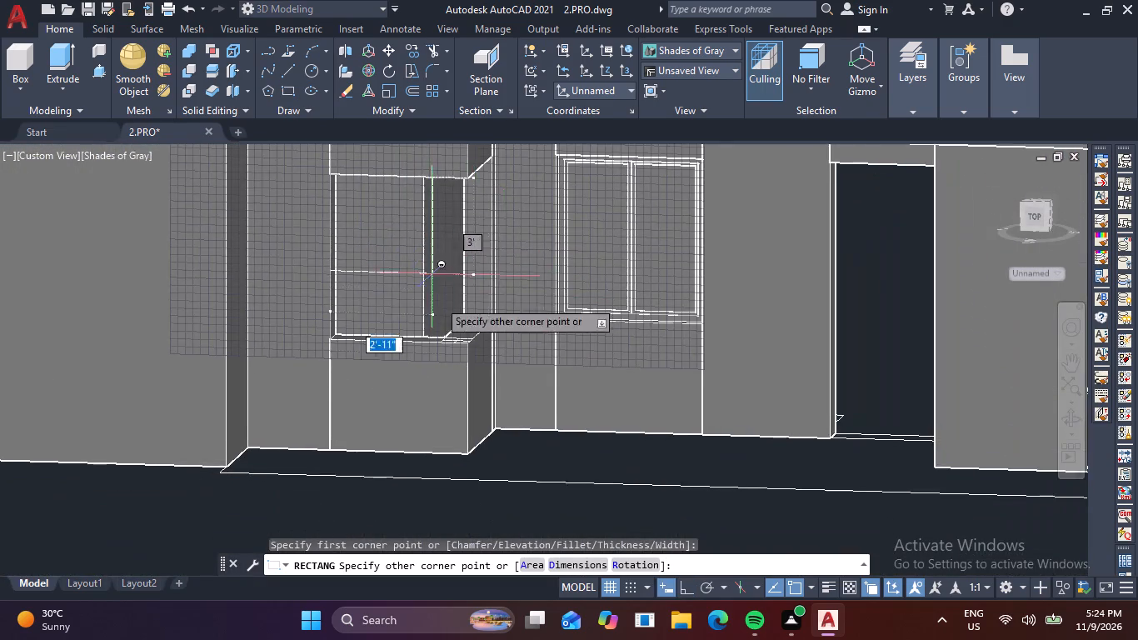
scroll(444, 348, up, 5)
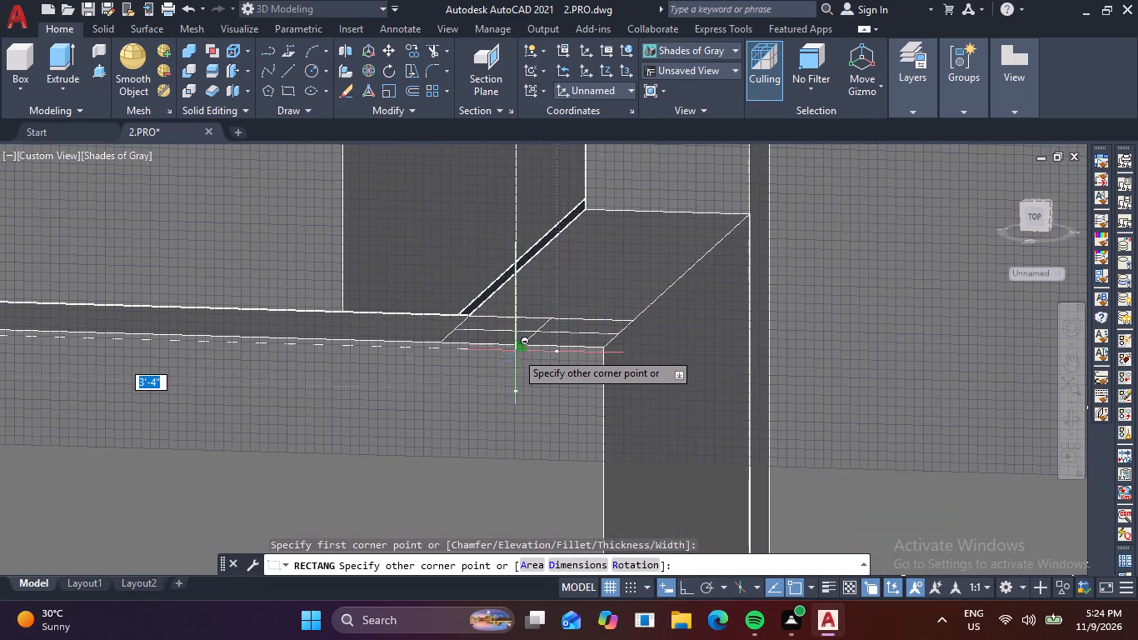
click(521, 344)
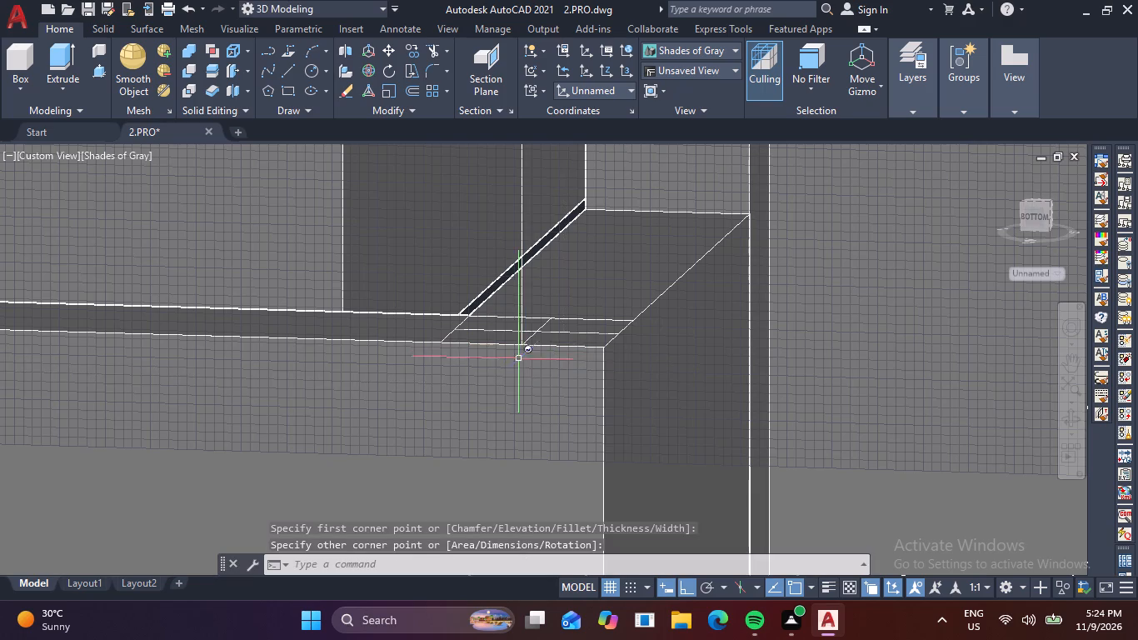
Move the rectangle about 112' straight out from the building's front face into clear space.
scroll(573, 311, down, 2)
middle_drag(573, 311, 529, 449)
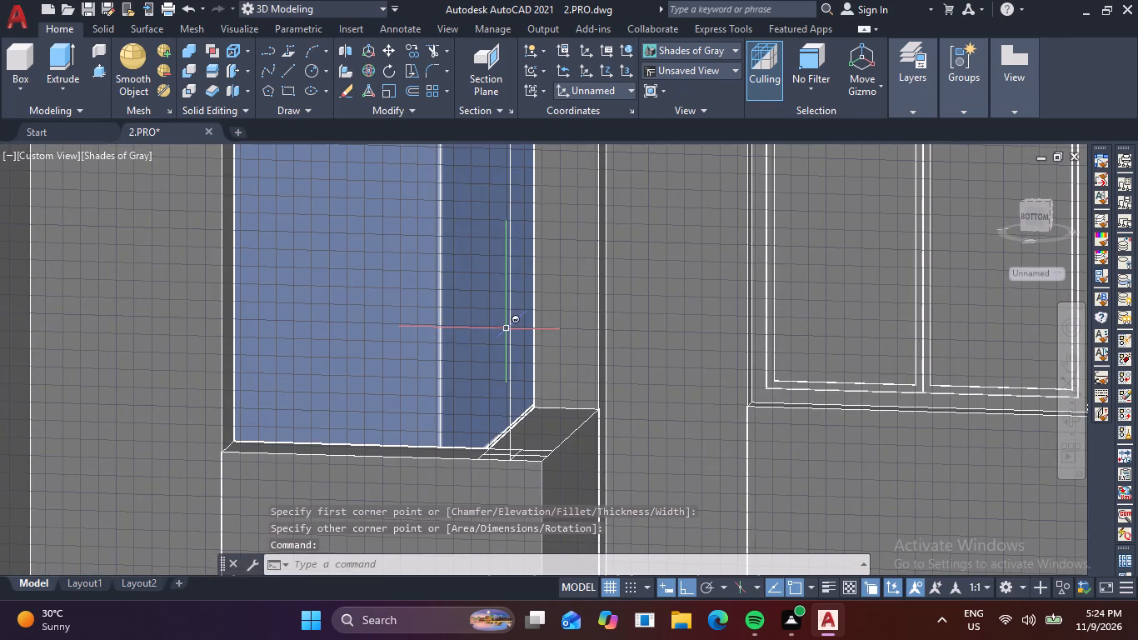
click(512, 330)
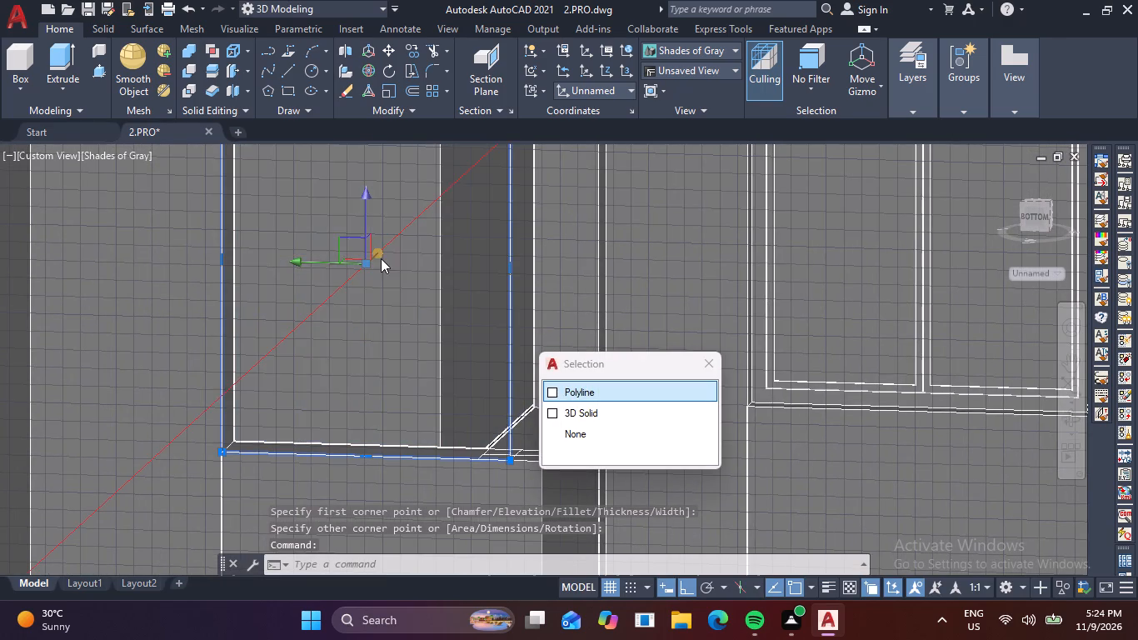
drag(381, 258, 367, 263)
scroll(252, 391, down, 4)
scroll(179, 532, down, 2)
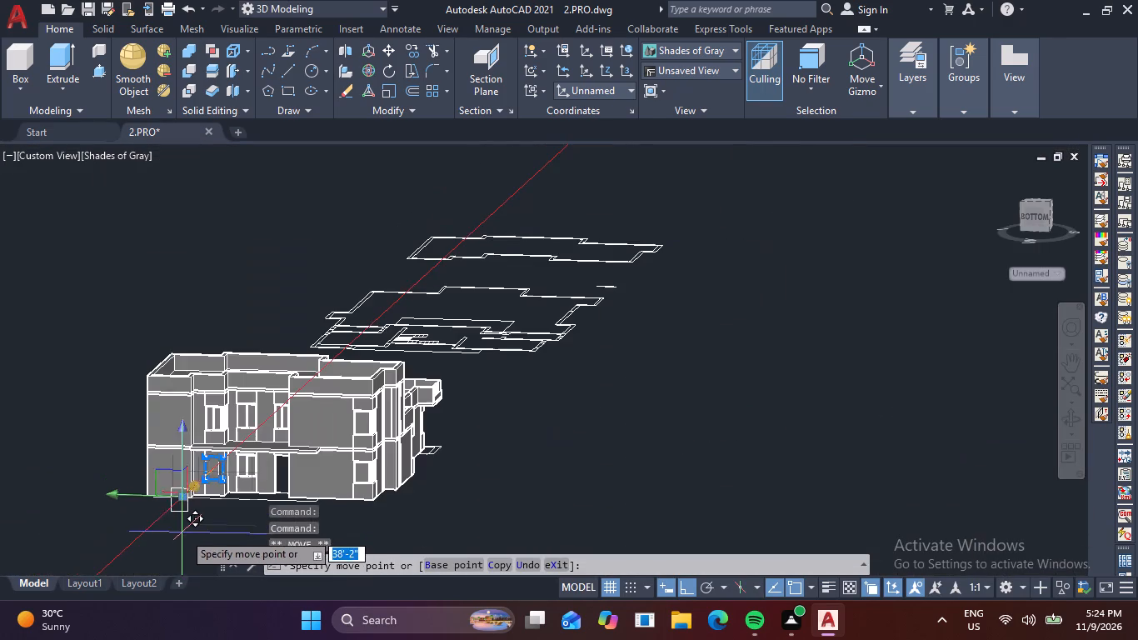
middle_drag(217, 510, 296, 485)
middle_drag(267, 497, 415, 302)
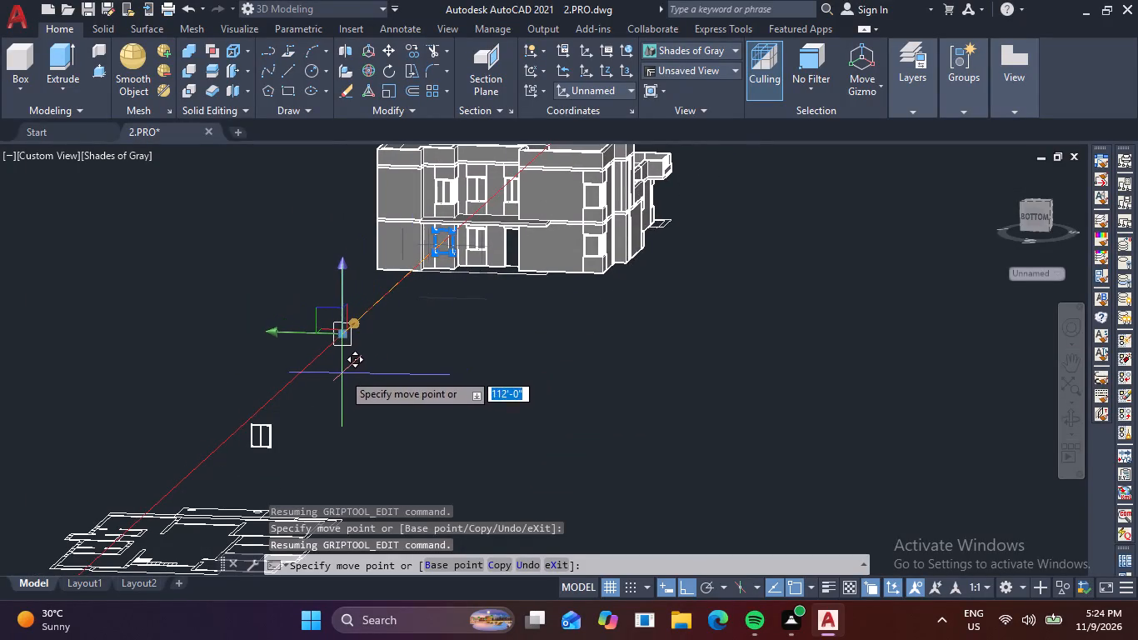
click(342, 372)
scroll(342, 327, up, 4)
key(Escape)
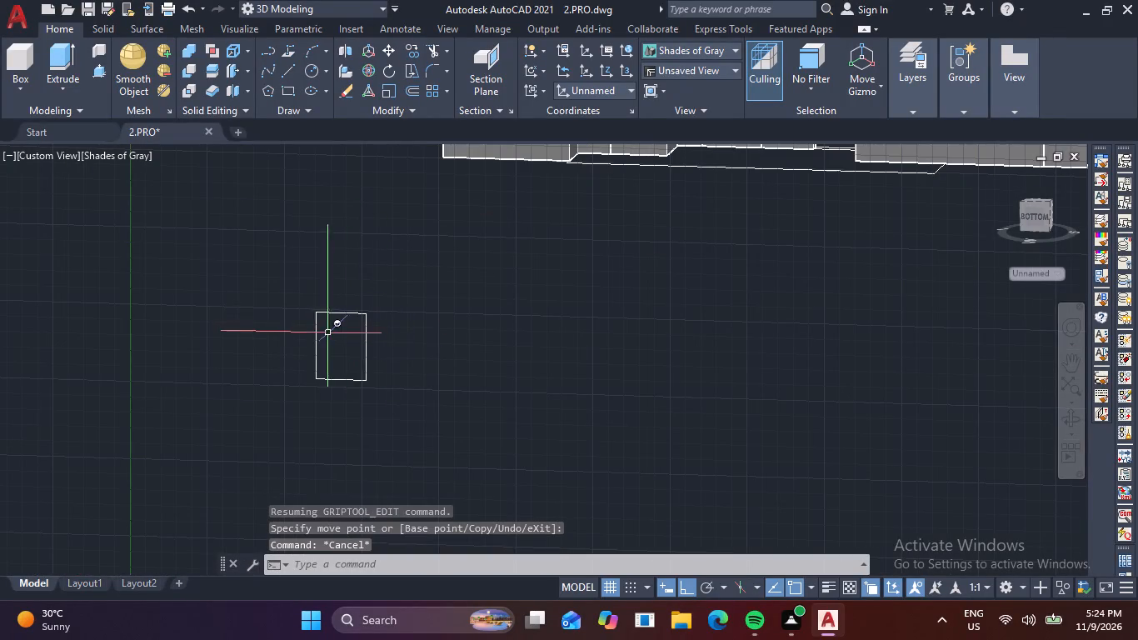
scroll(316, 326, up, 3)
middle_drag(420, 322, 558, 278)
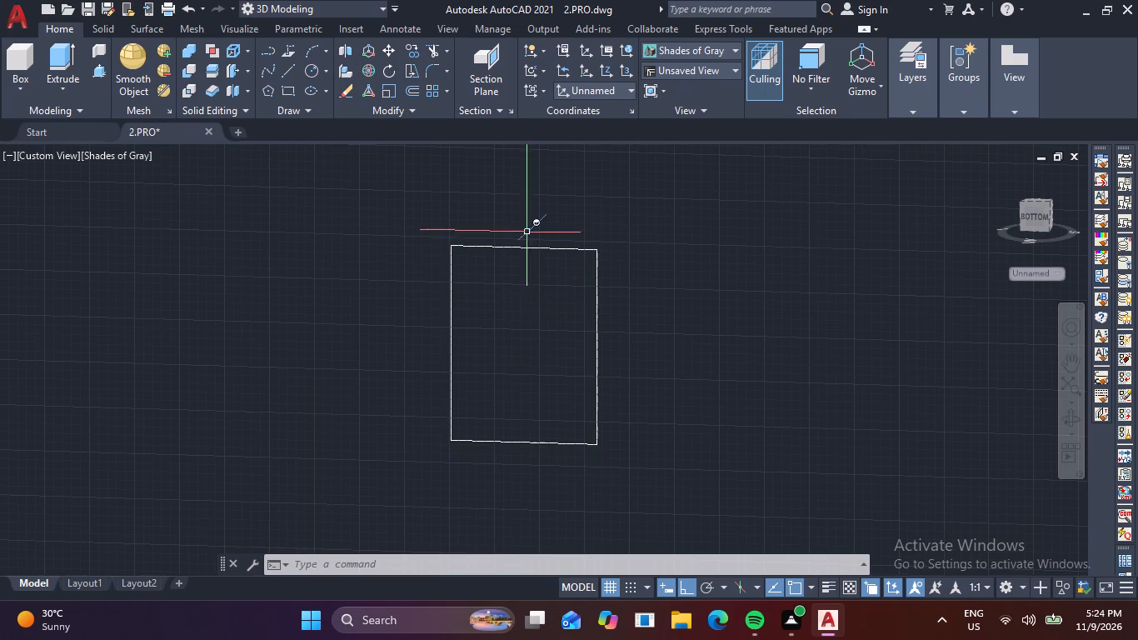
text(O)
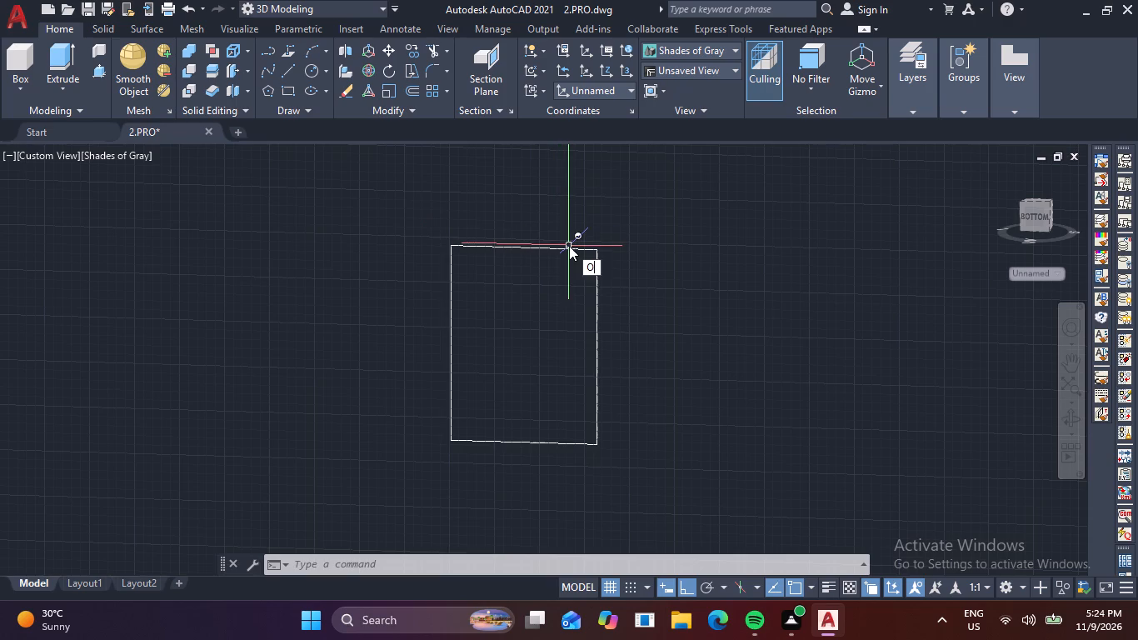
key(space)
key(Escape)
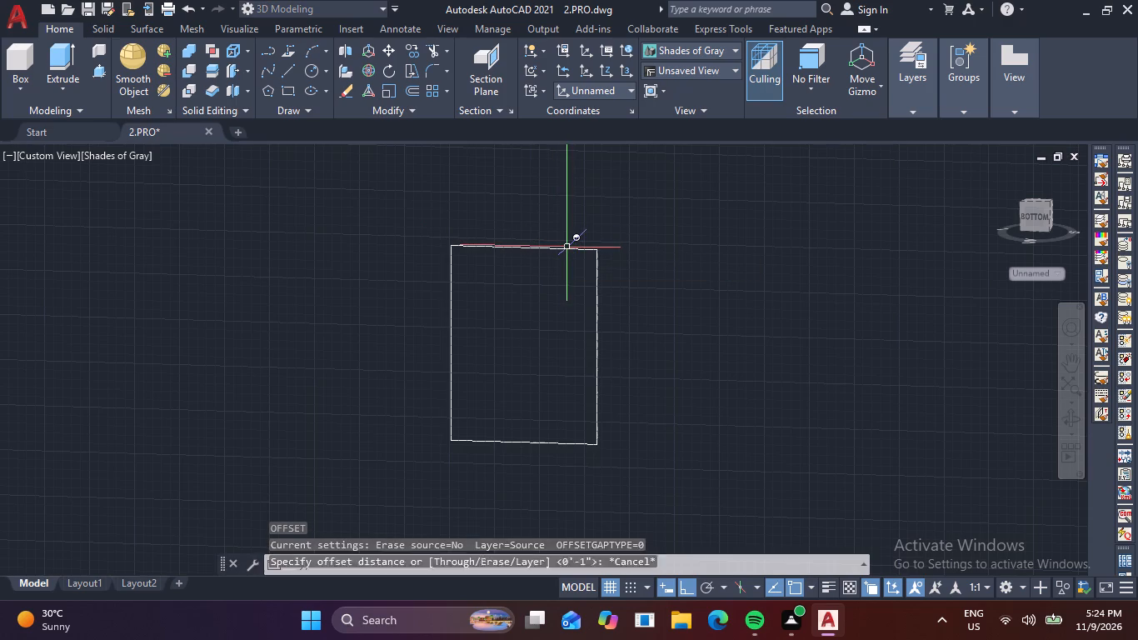
Offset the window rectangle 2 inches inward to outline the outer frame.
key(o)
key(space)
text(2)
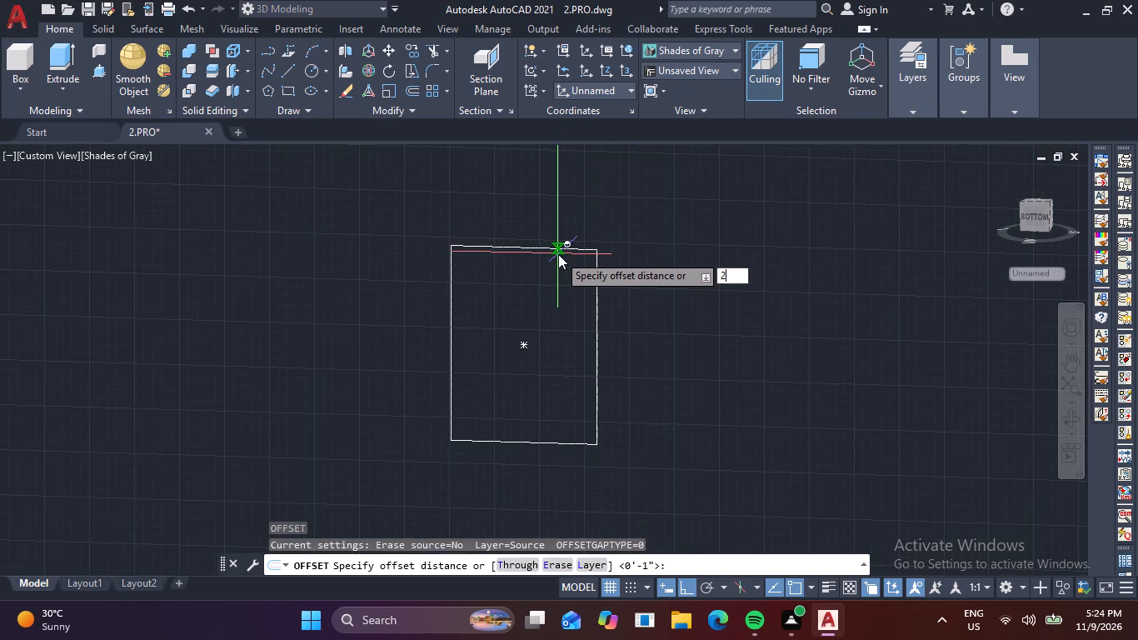
key(space)
click(570, 249)
click(548, 305)
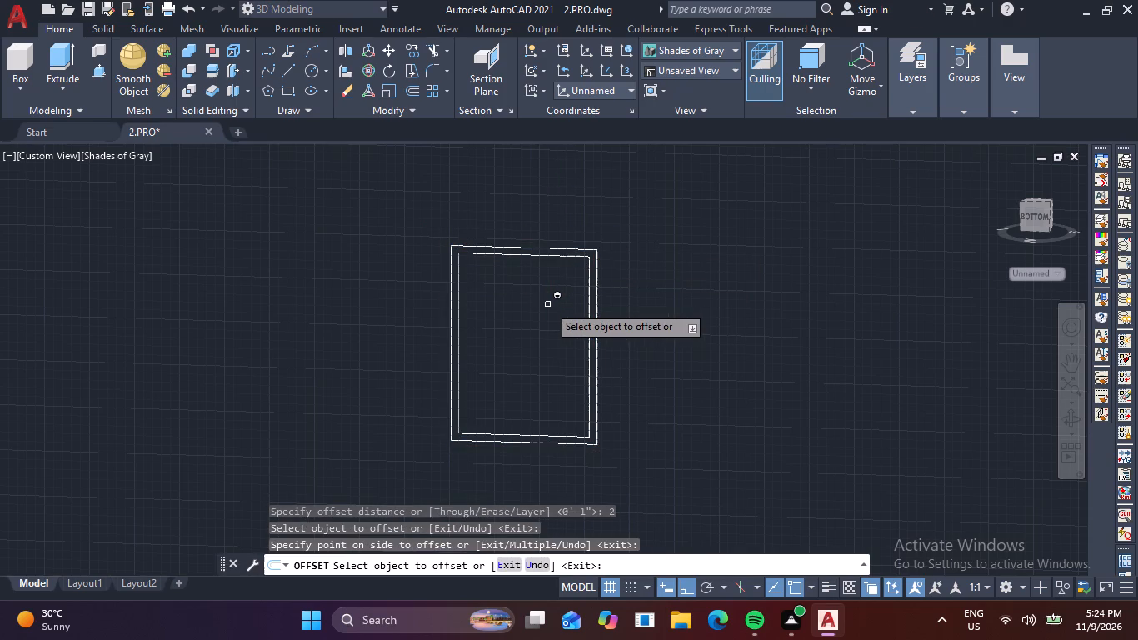
key(Escape)
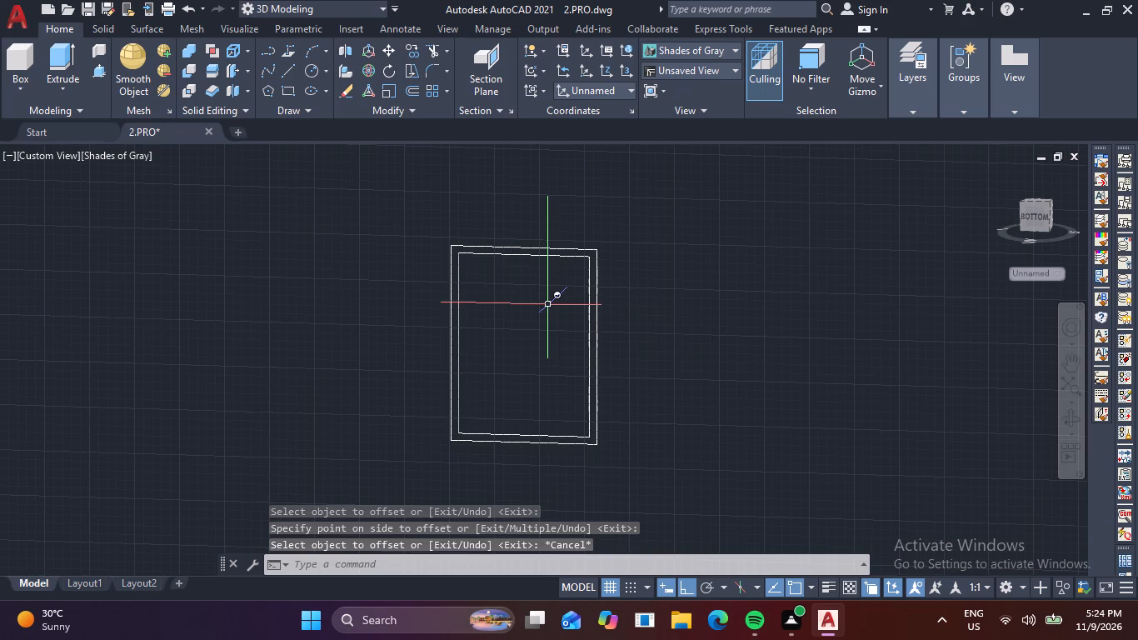
Draw a 1'-6" by 4'-2" rectangle over half of the frame's inside, from its upper inner corner to the lower inner edge's midpoint.
text(REC)
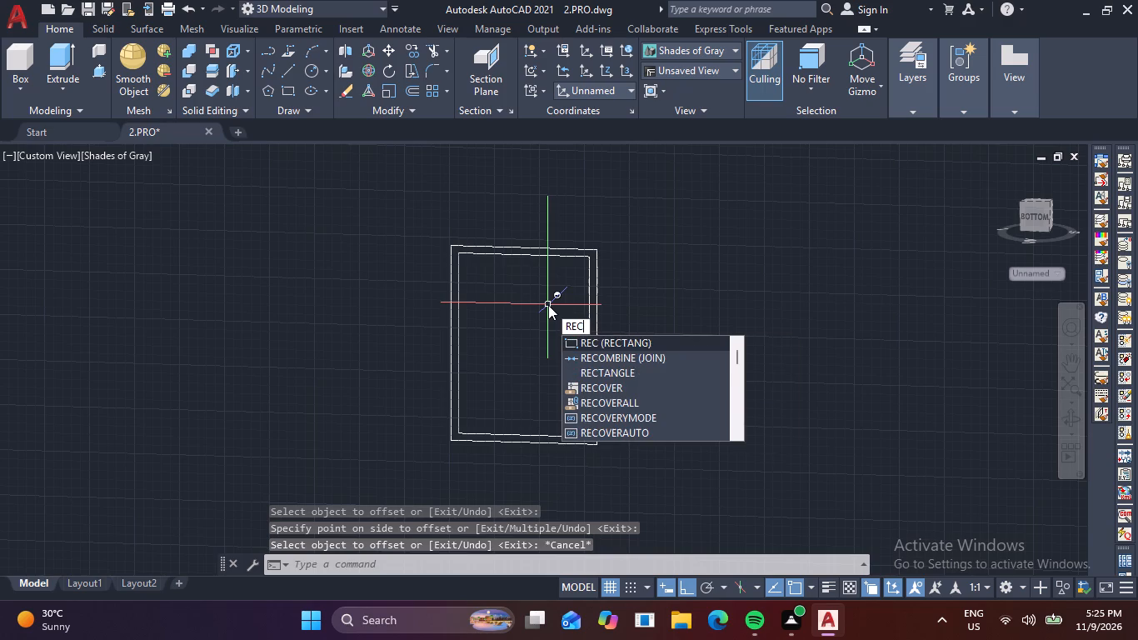
key(space)
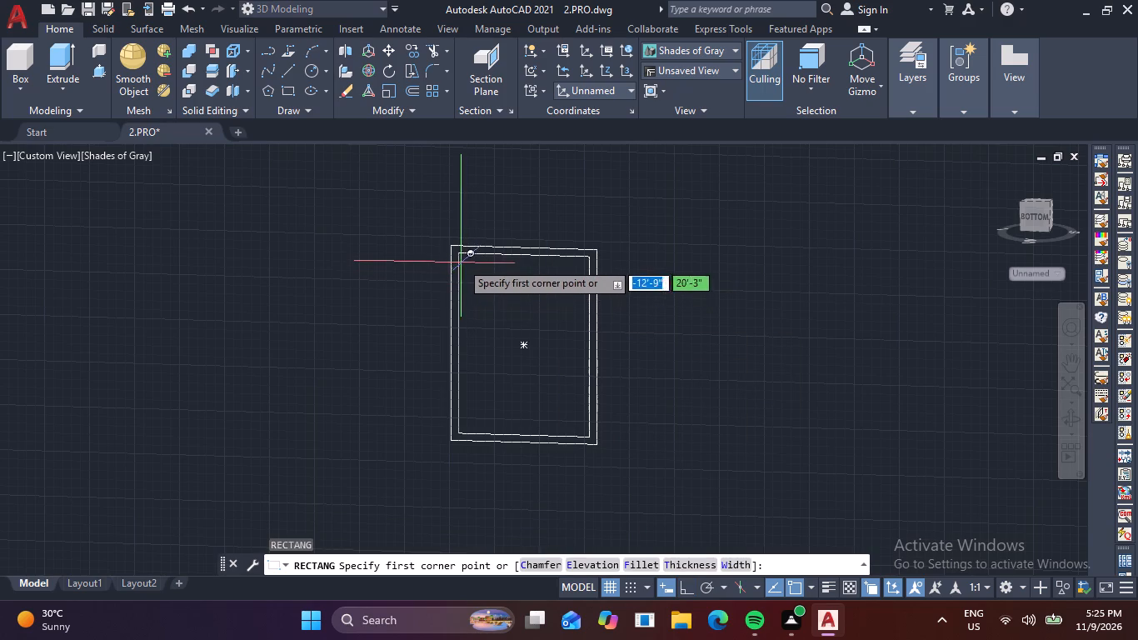
click(460, 261)
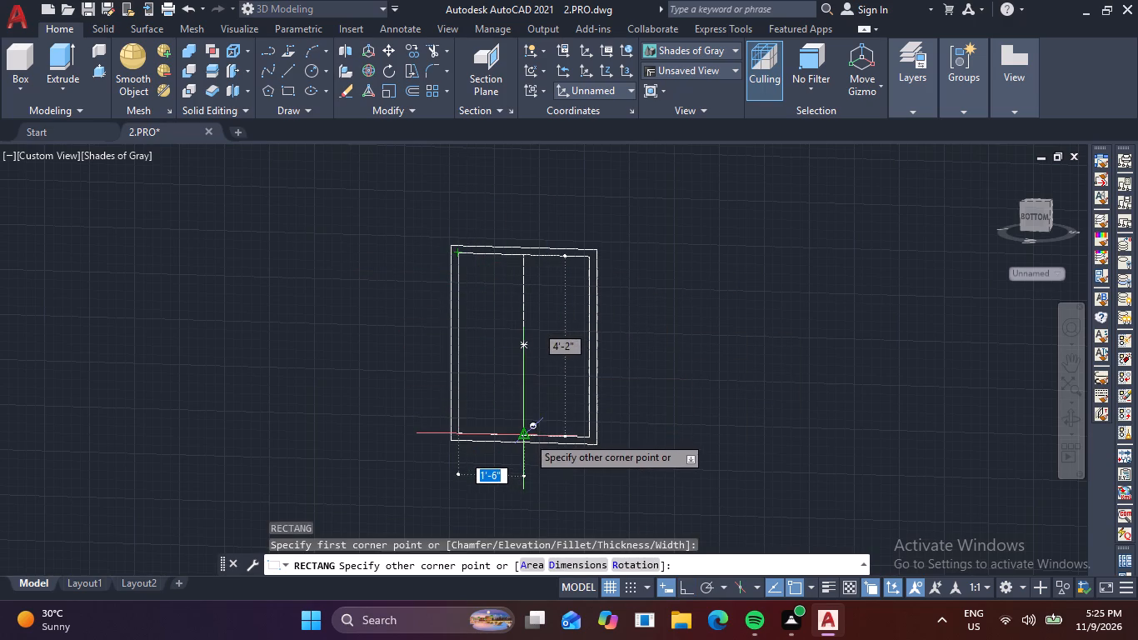
click(527, 436)
key(Escape)
Offset the half-width sash rectangle by 1 inch.
text(O)
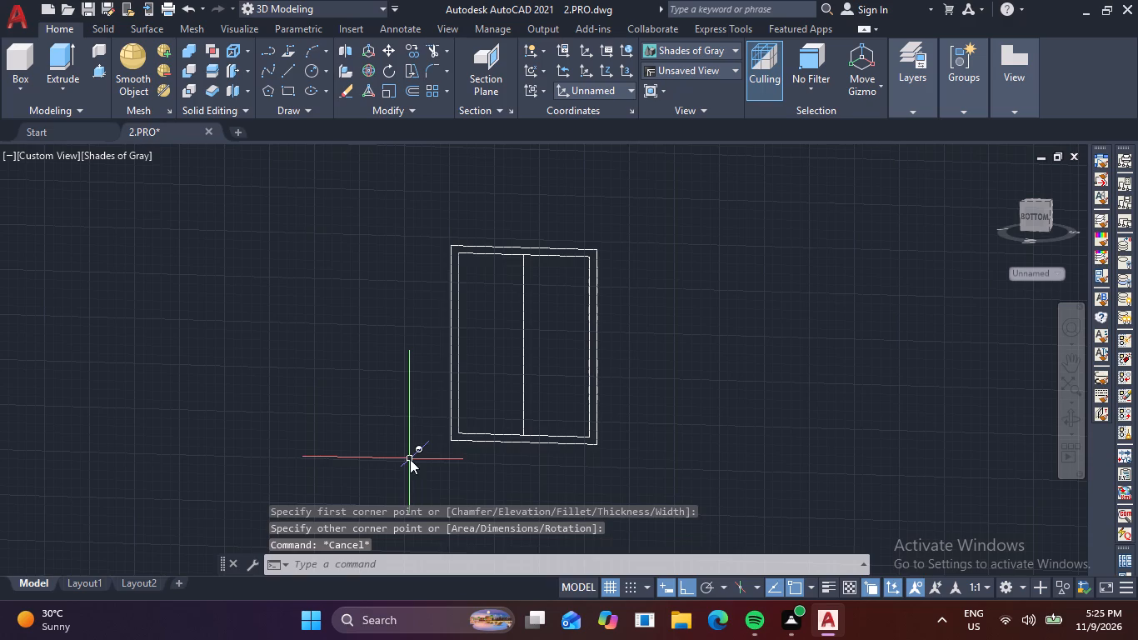
key(space)
text(1)
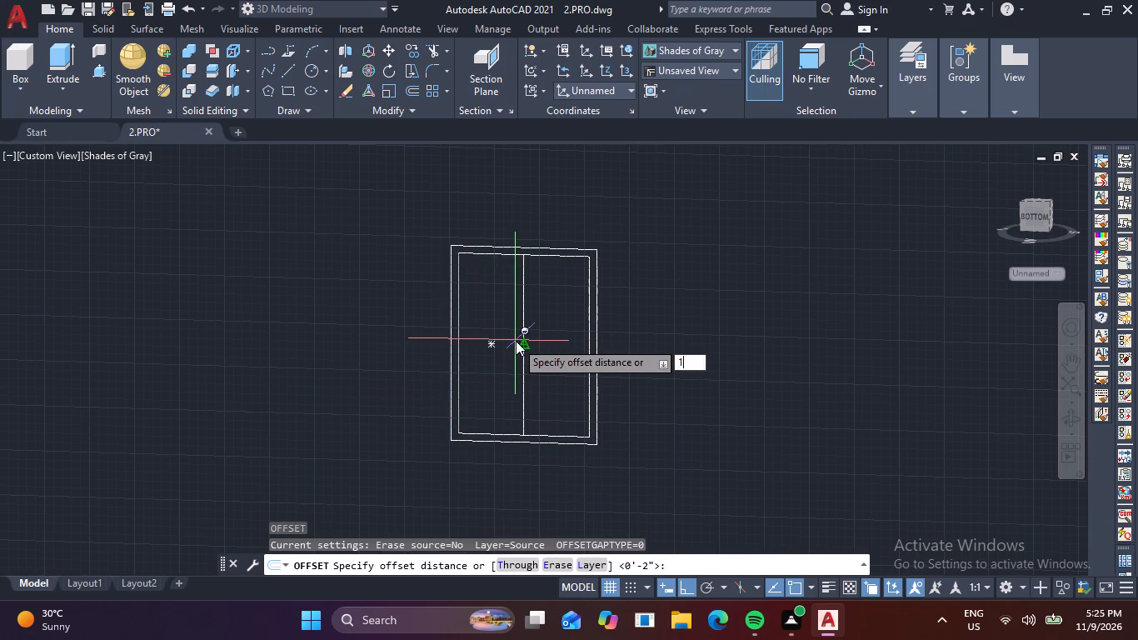
key(space)
drag(523, 339, 502, 342)
click(465, 352)
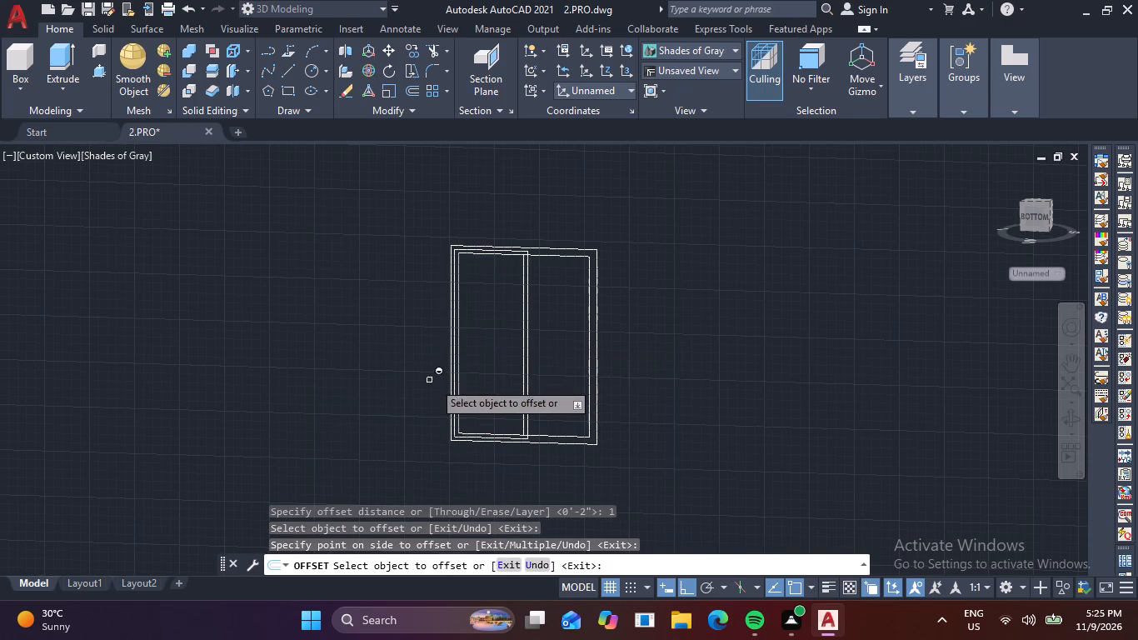
key(Escape)
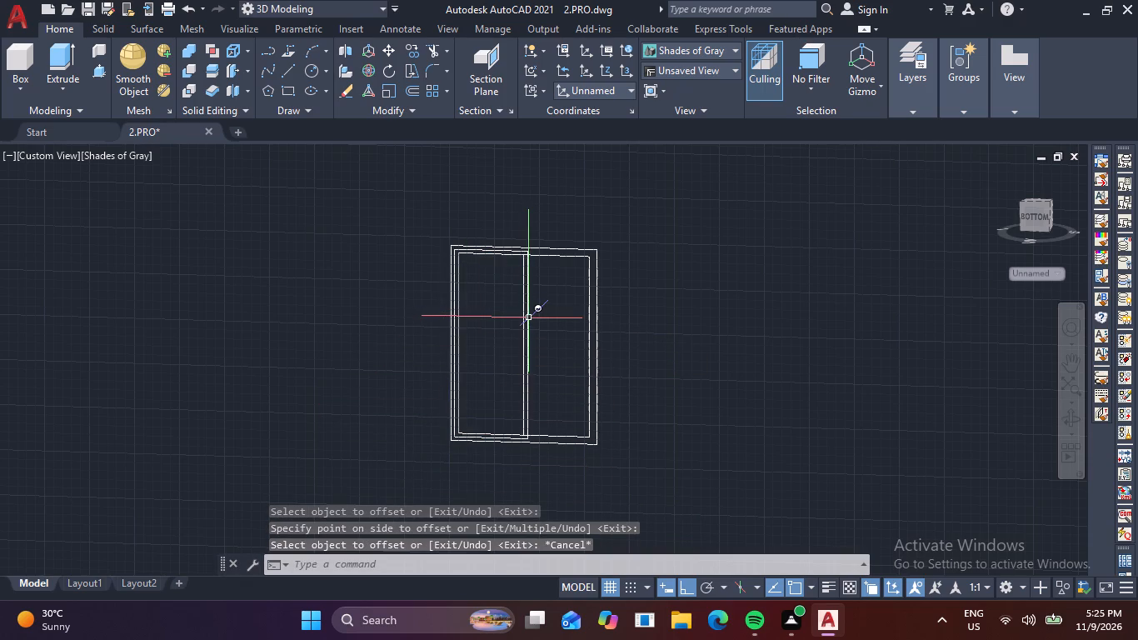
Erase the rectangle that was offset outward around the half-width sash.
click(527, 318)
key(Delete)
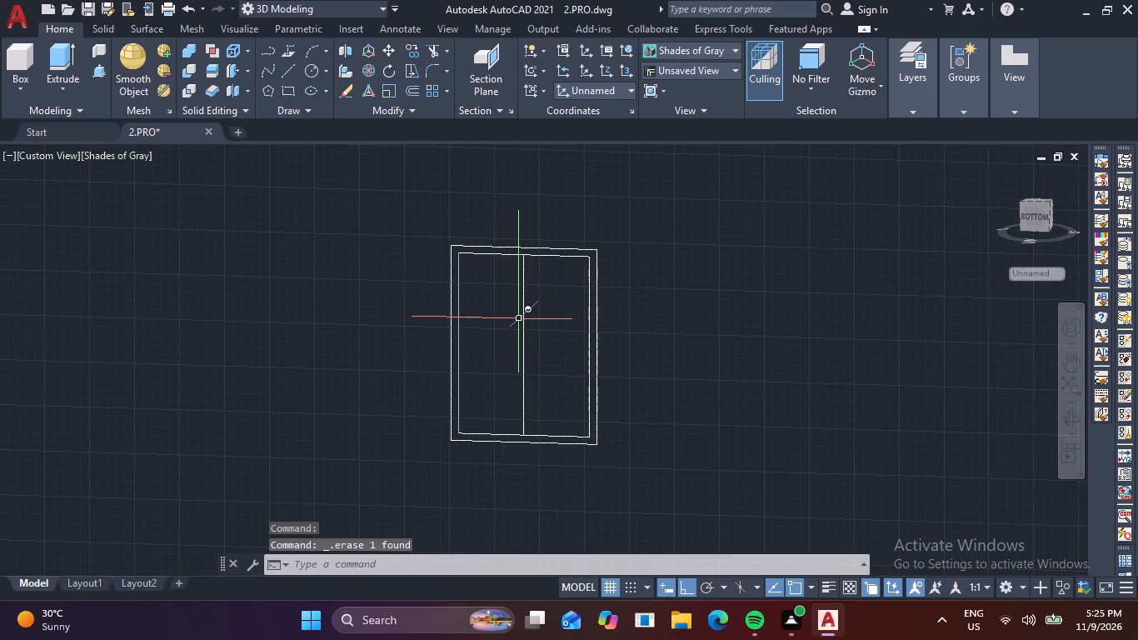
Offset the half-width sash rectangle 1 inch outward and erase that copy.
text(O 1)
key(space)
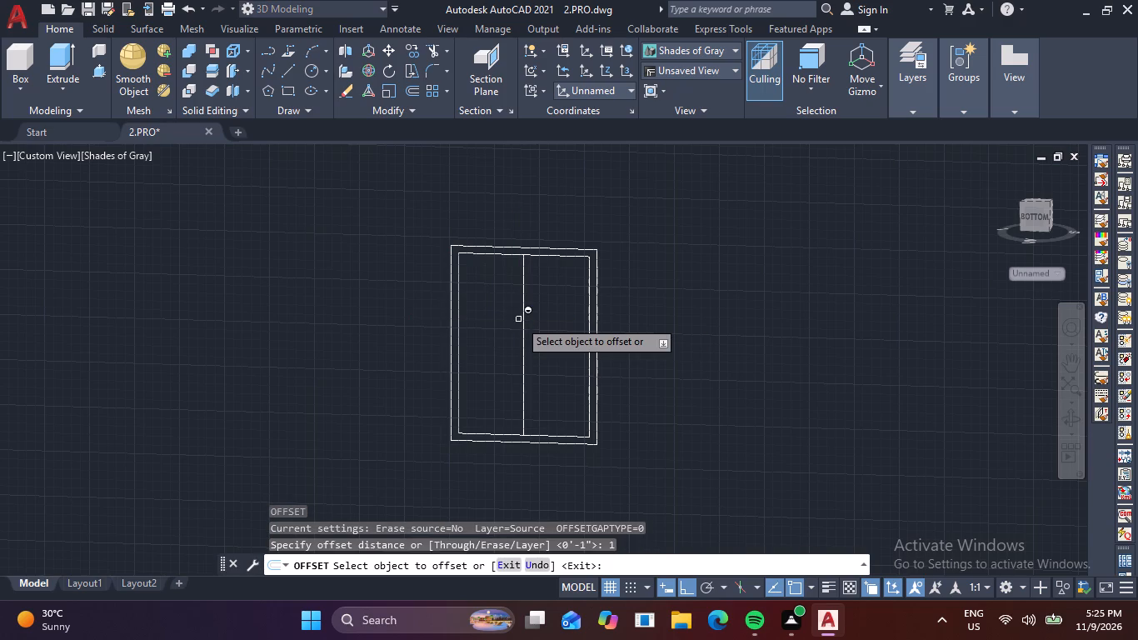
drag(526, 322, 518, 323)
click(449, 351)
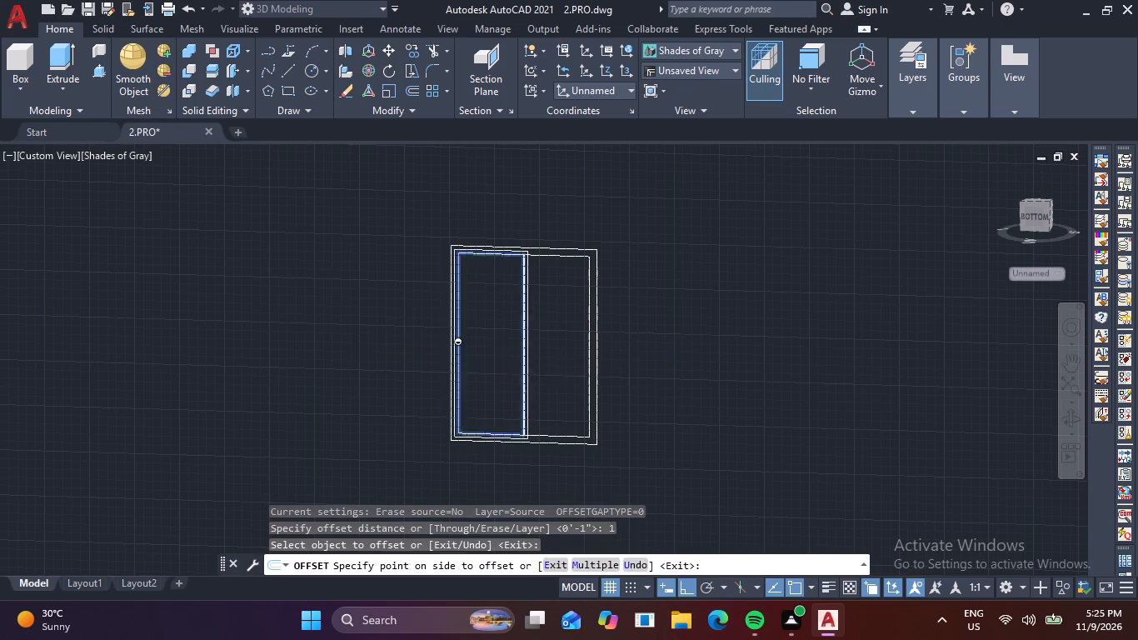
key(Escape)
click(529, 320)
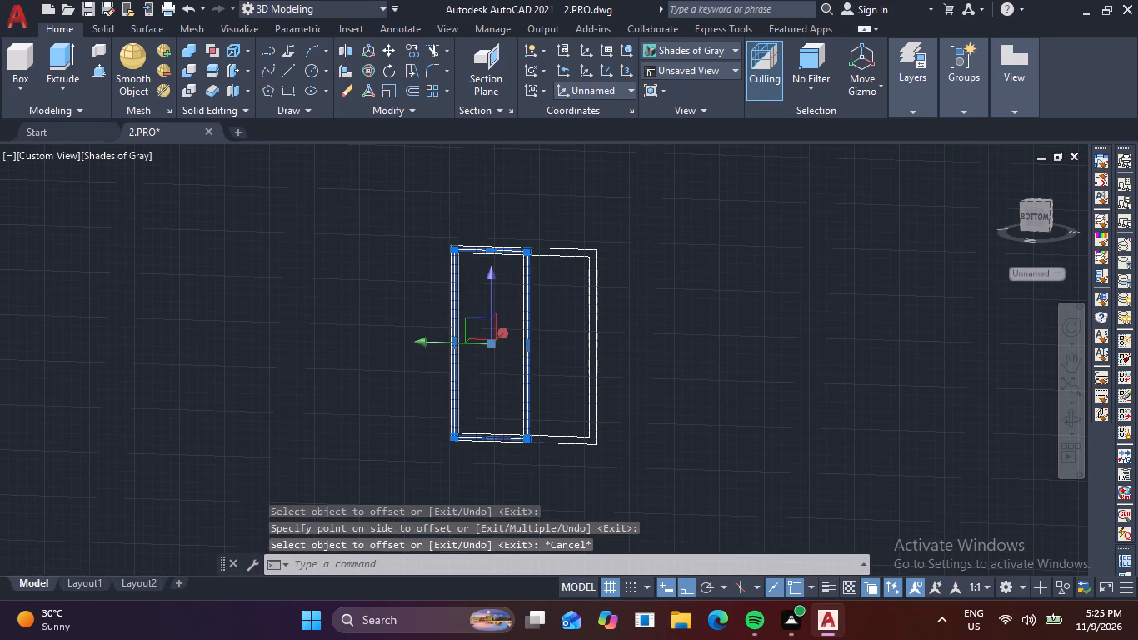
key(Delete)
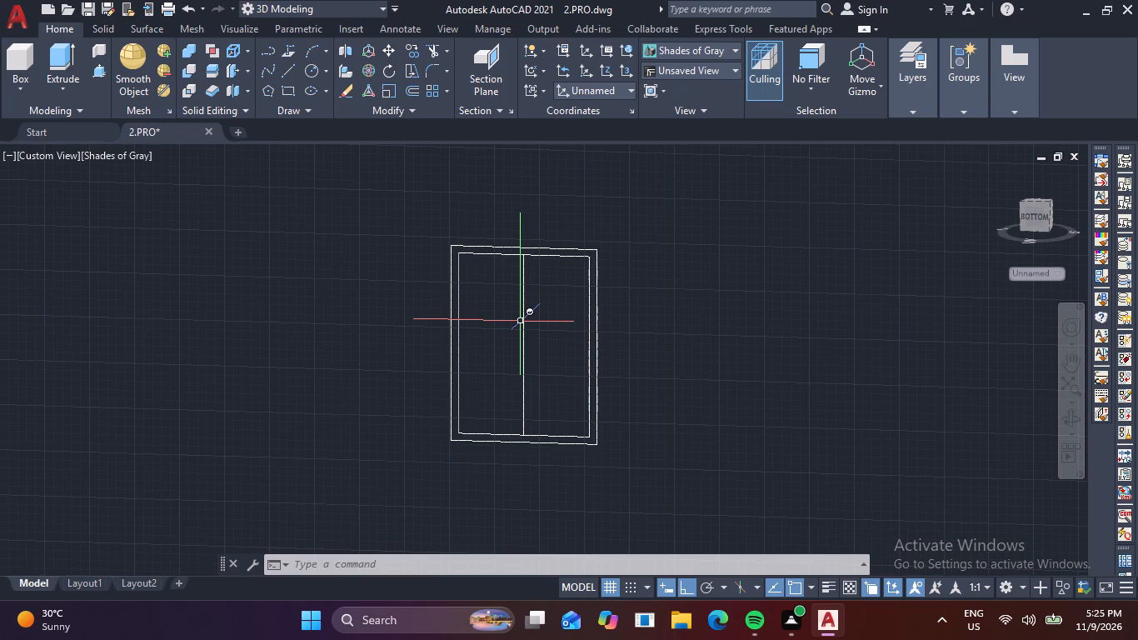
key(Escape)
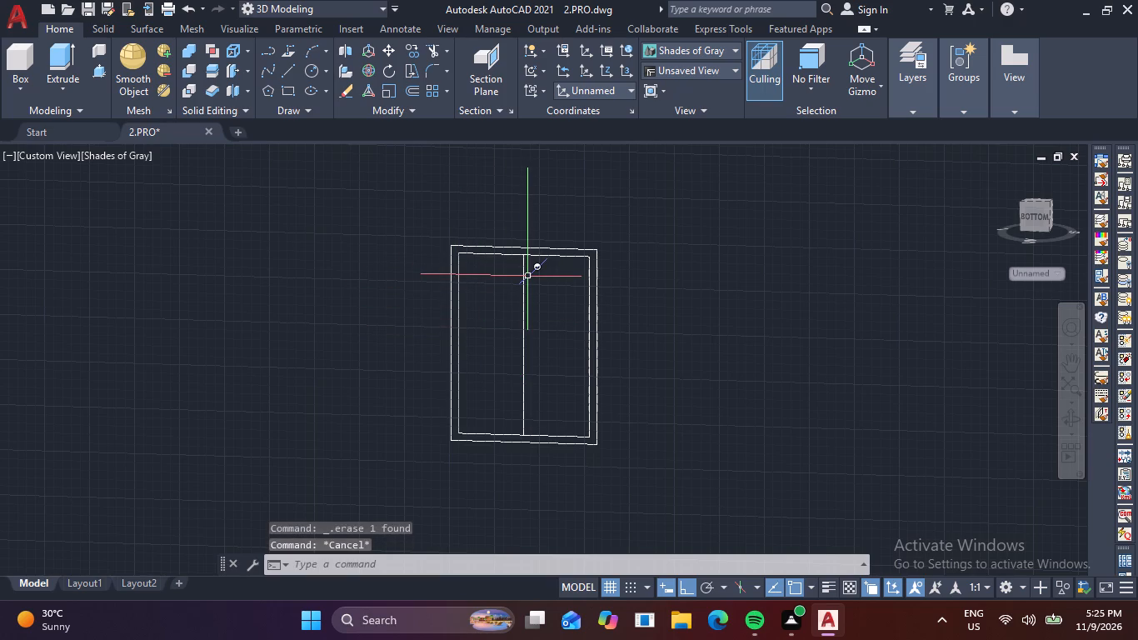
Offset the half-width sash rectangle 1 inch inward to outline the glass area.
key(o)
key(space)
text(1)
key(space)
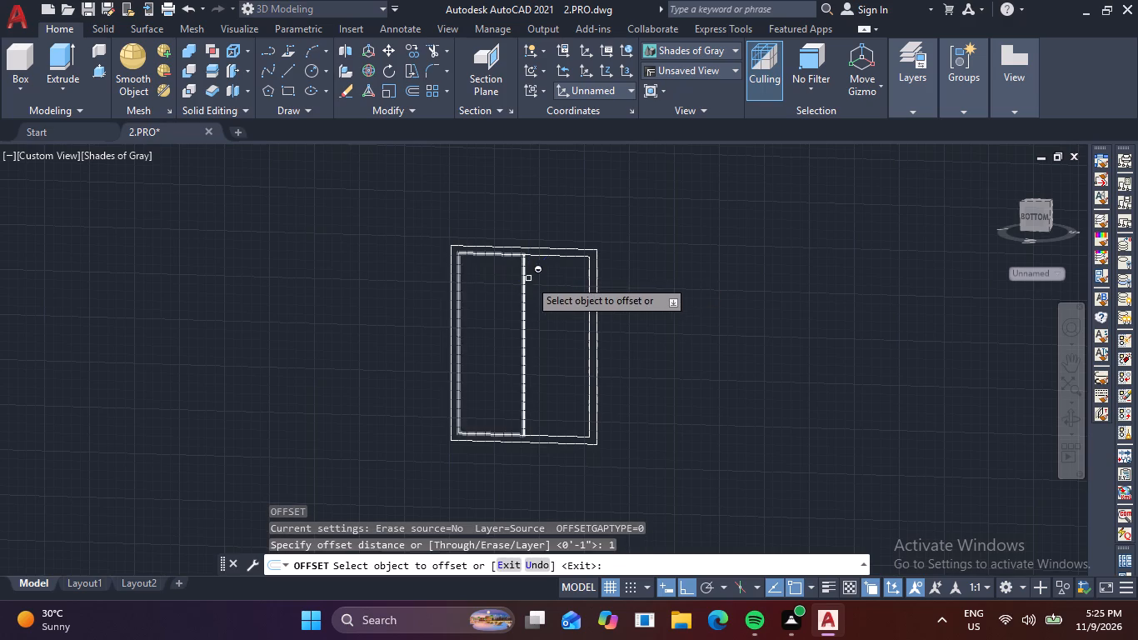
click(522, 272)
click(489, 296)
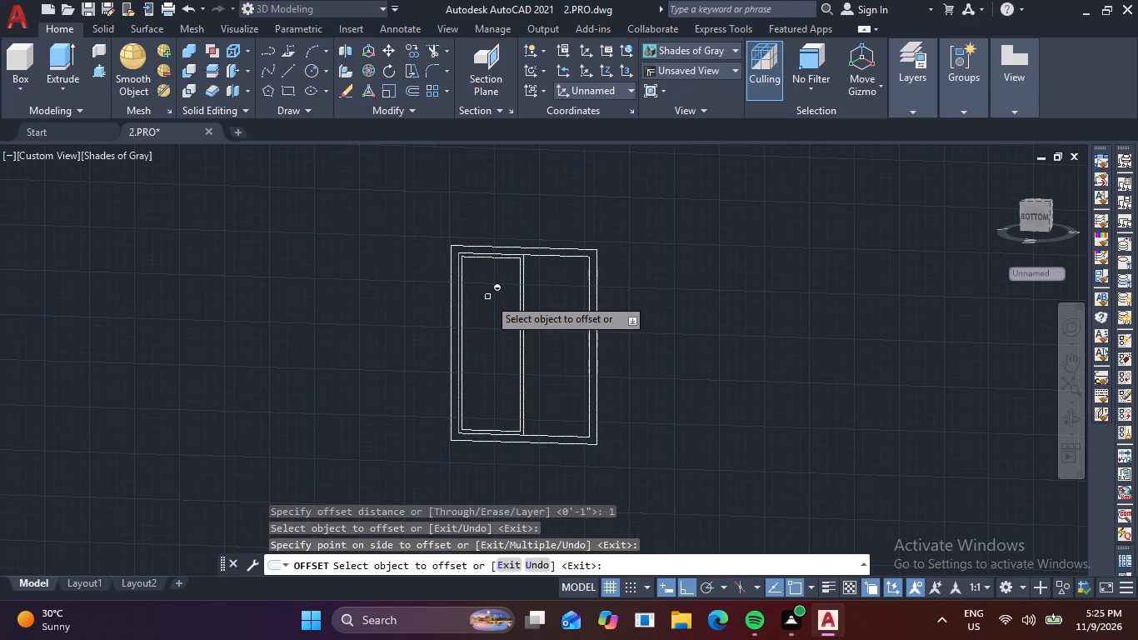
key(Escape)
key(Escape)
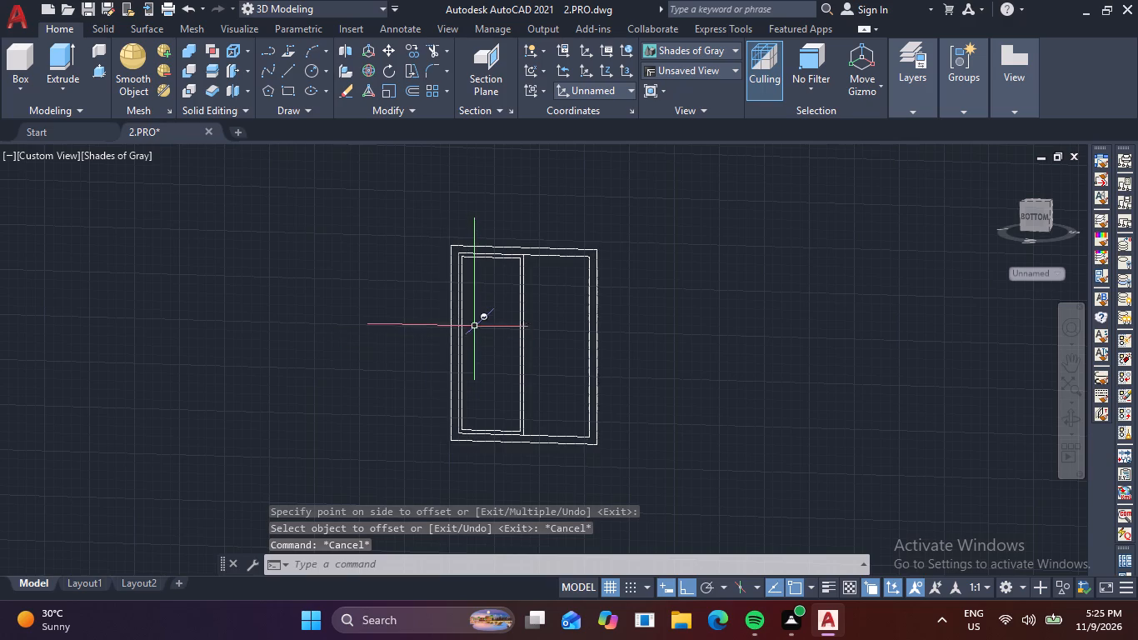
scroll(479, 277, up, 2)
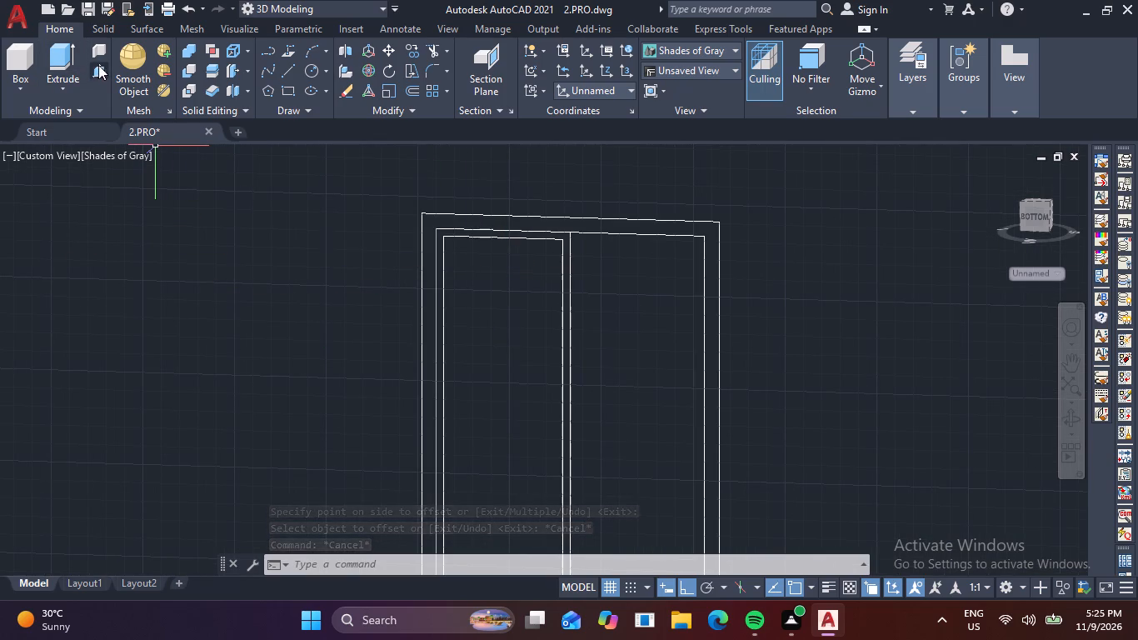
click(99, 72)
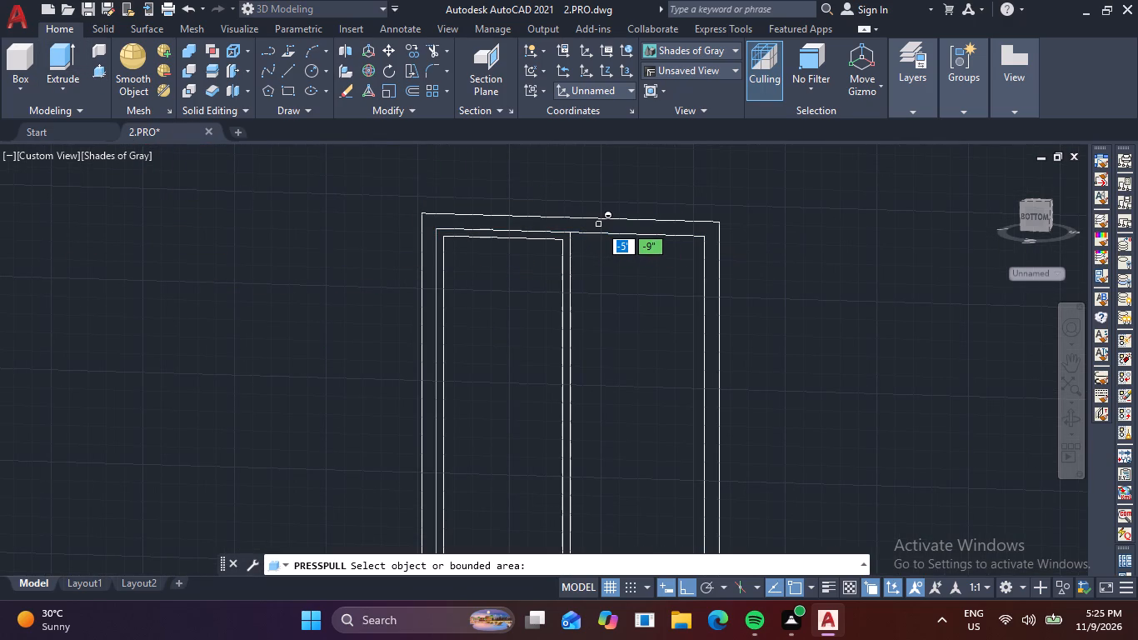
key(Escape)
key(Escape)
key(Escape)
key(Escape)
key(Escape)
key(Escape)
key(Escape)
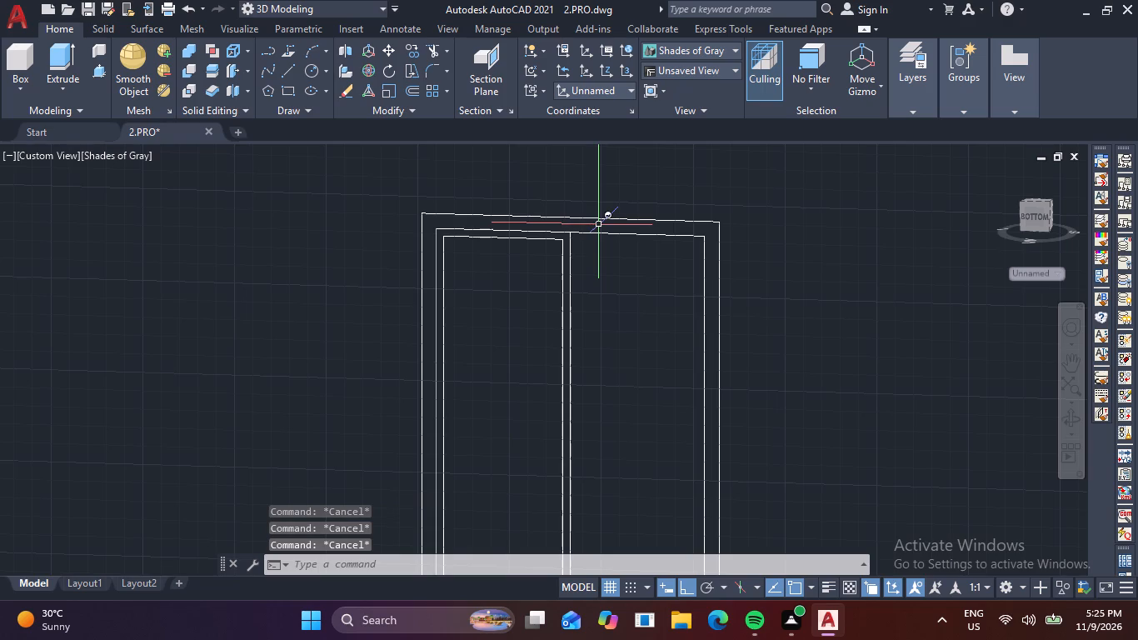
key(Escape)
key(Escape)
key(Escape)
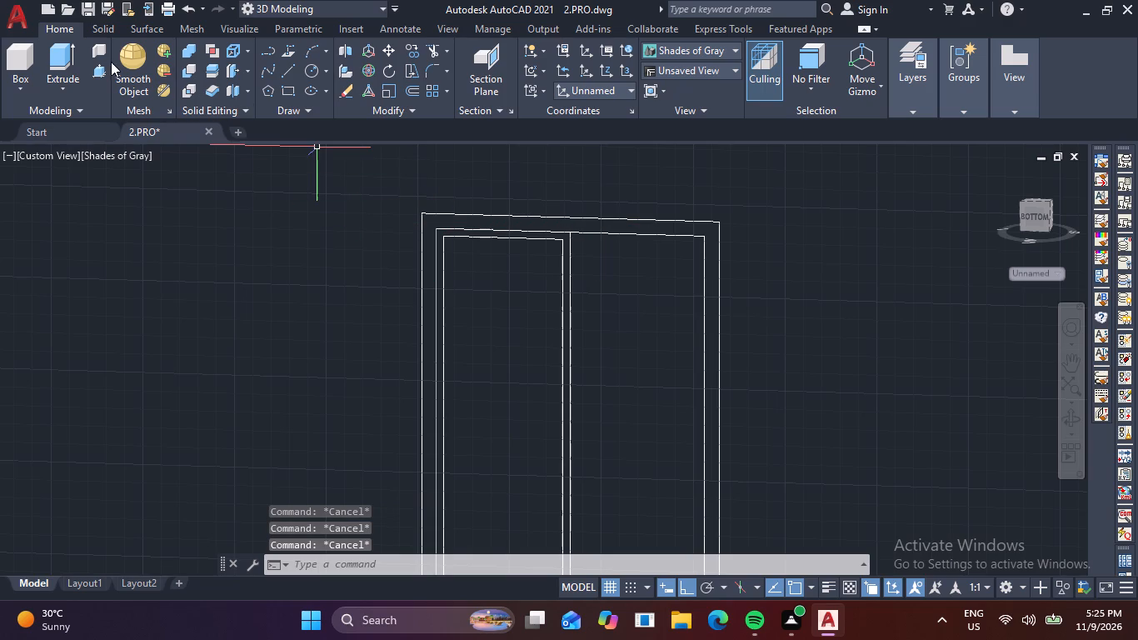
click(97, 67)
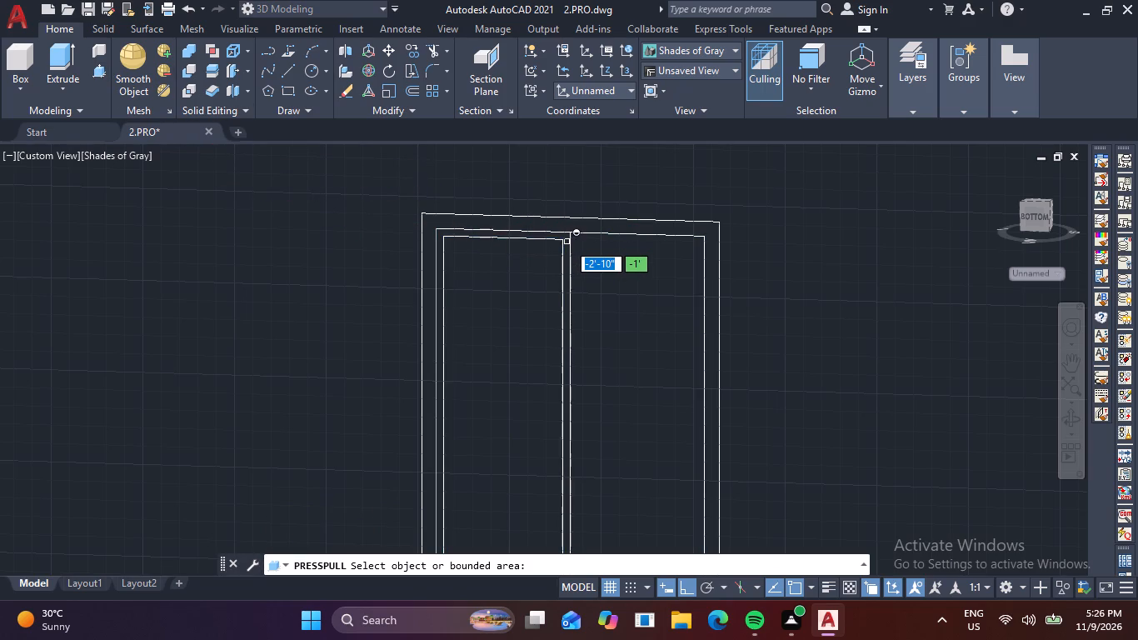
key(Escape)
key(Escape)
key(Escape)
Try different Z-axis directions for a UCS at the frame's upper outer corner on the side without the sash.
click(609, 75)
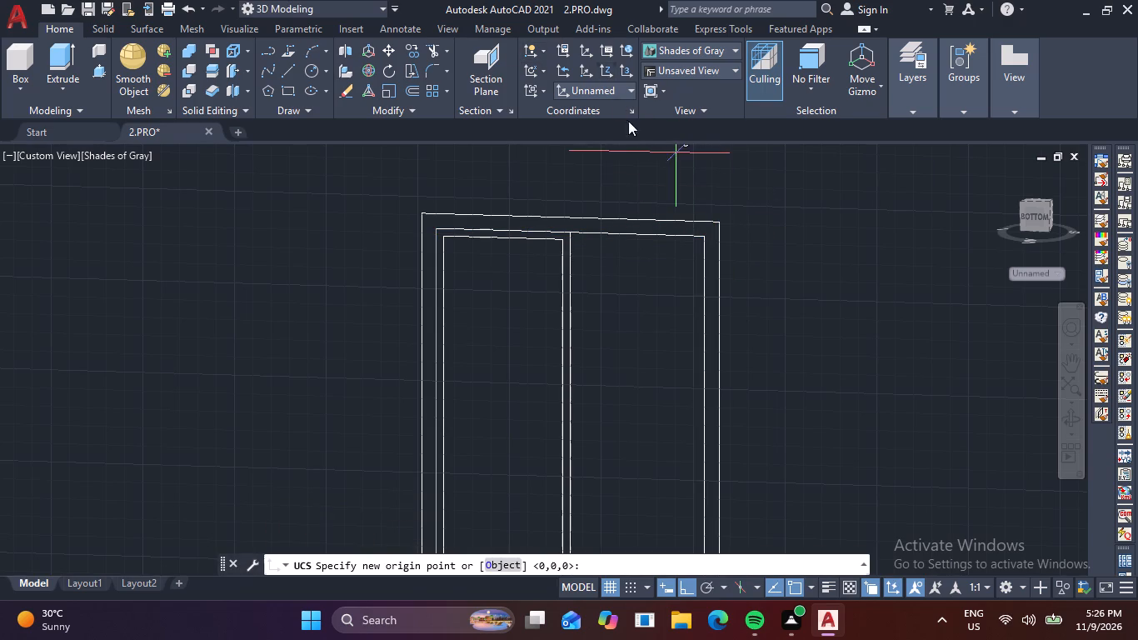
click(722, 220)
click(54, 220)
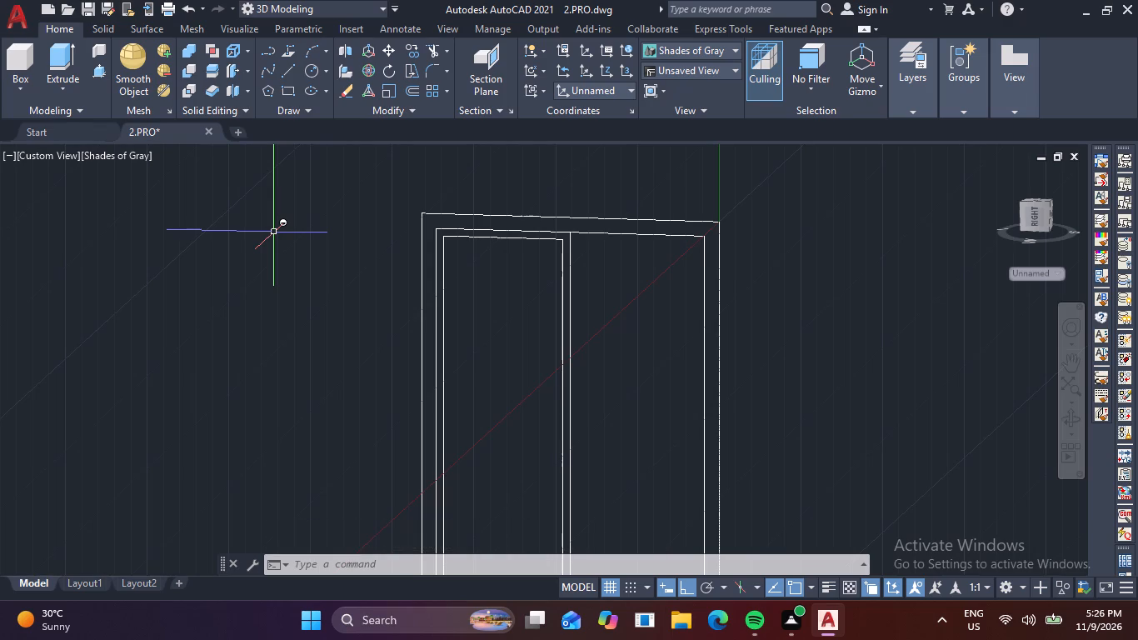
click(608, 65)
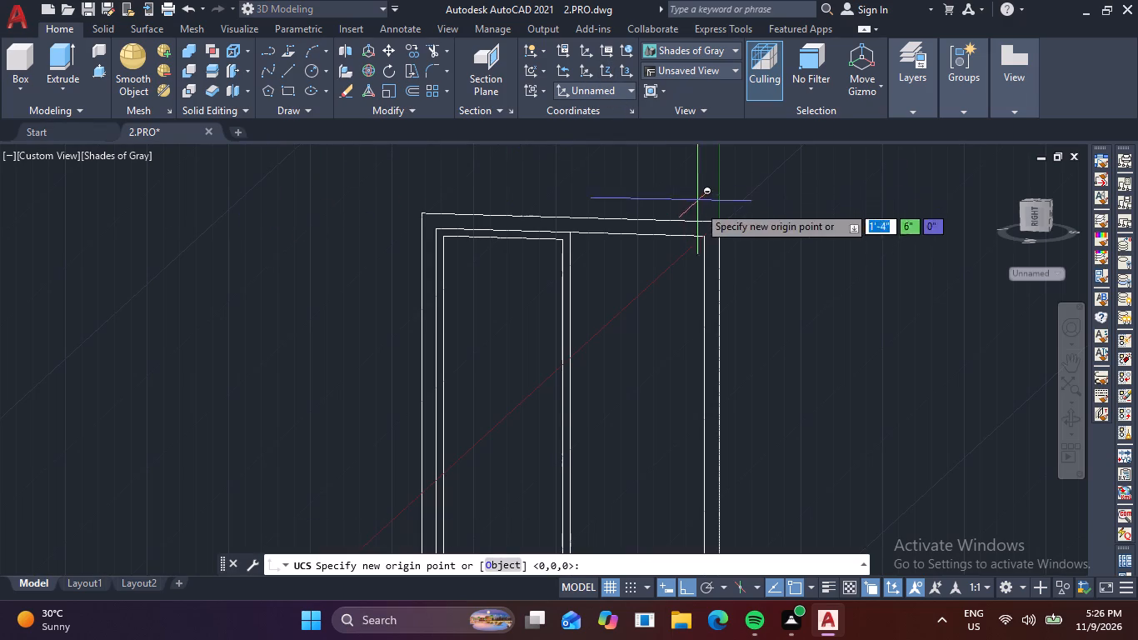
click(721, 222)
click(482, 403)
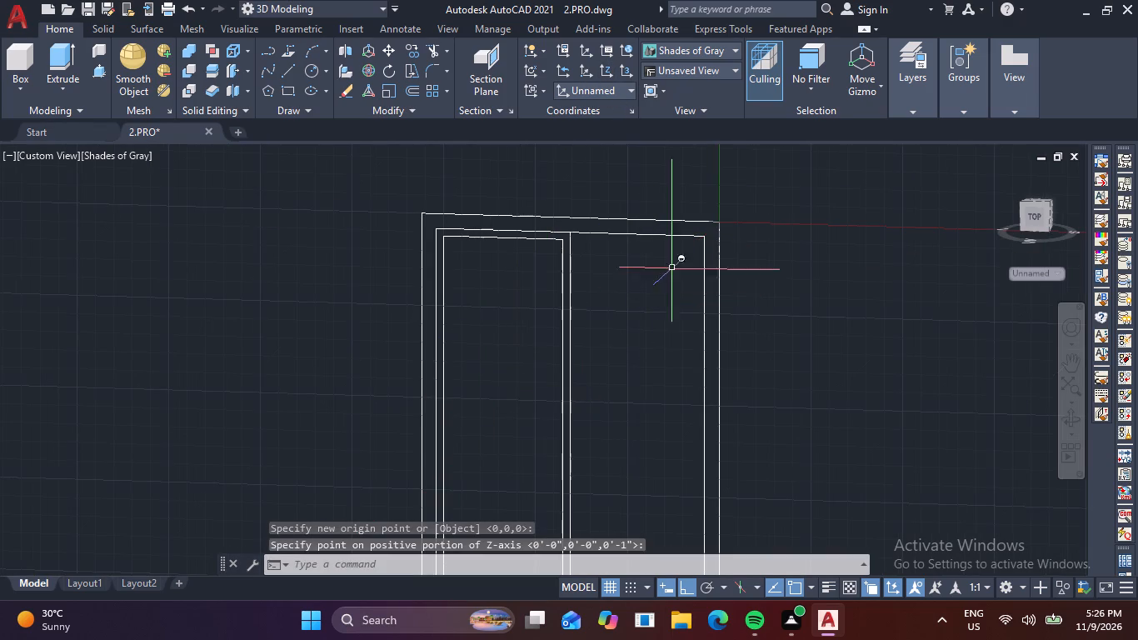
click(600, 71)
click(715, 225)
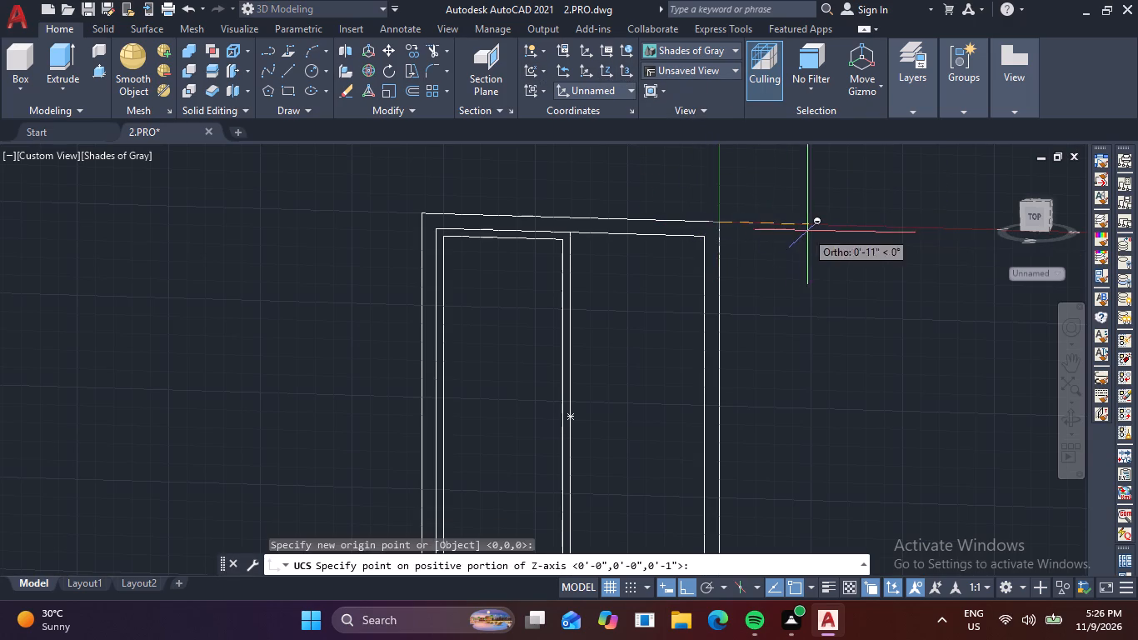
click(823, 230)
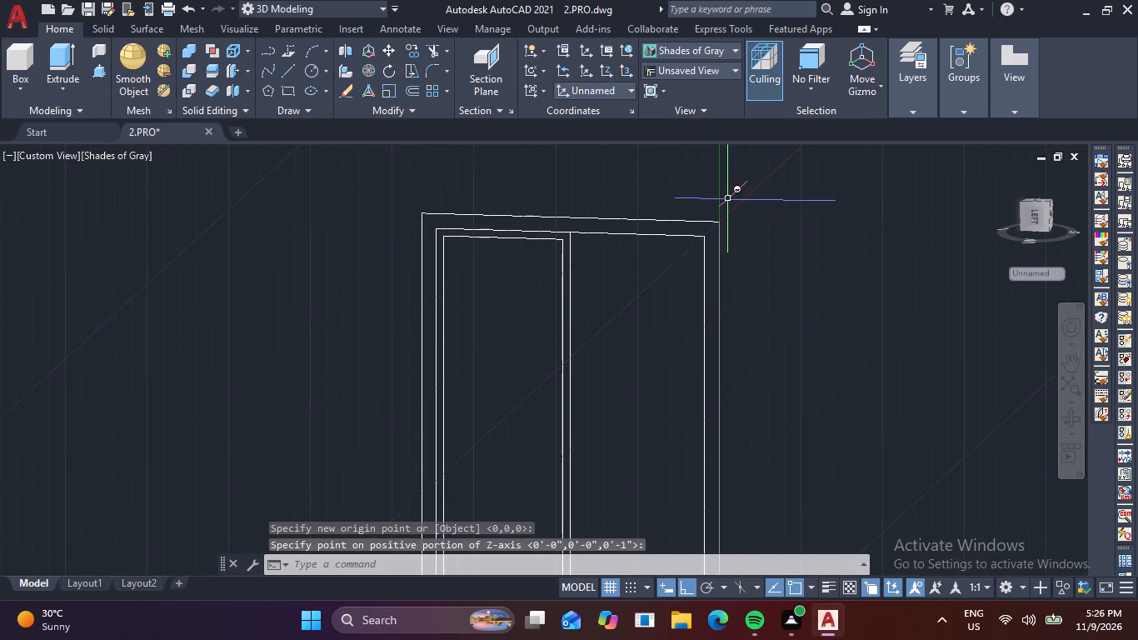
Set the UCS origin at the frame's upper outer corner with the Z axis perpendicular to the window plane.
click(609, 70)
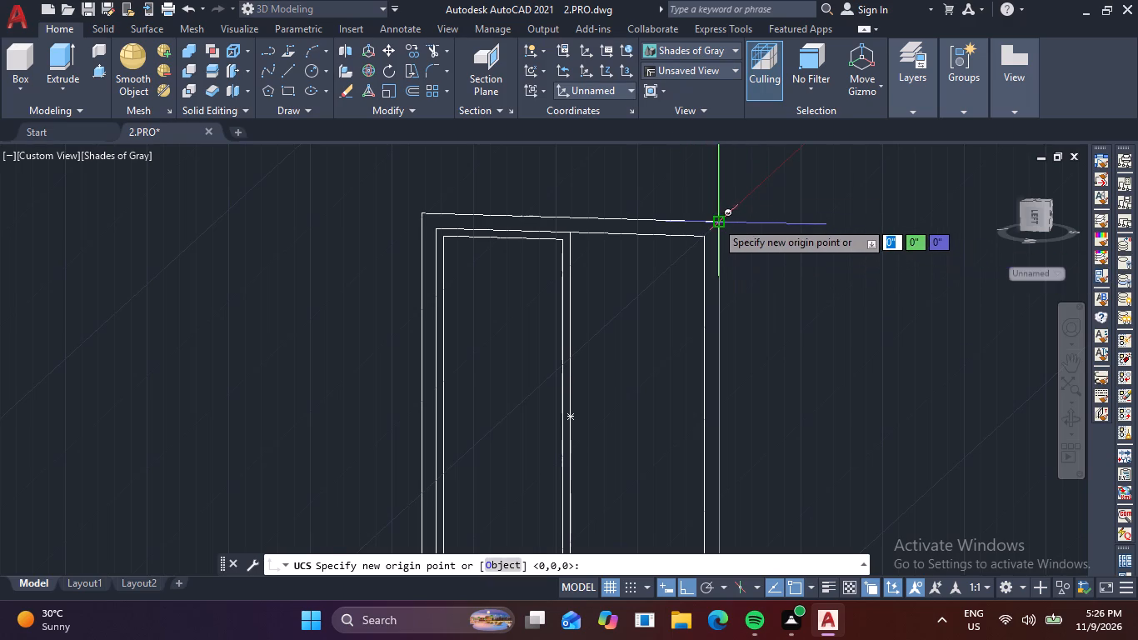
click(716, 221)
click(790, 167)
Presspull the area between the two outer frame rectangles to a thickness of 2 inches.
scroll(771, 225, down, 1)
middle_drag(775, 248, 794, 287)
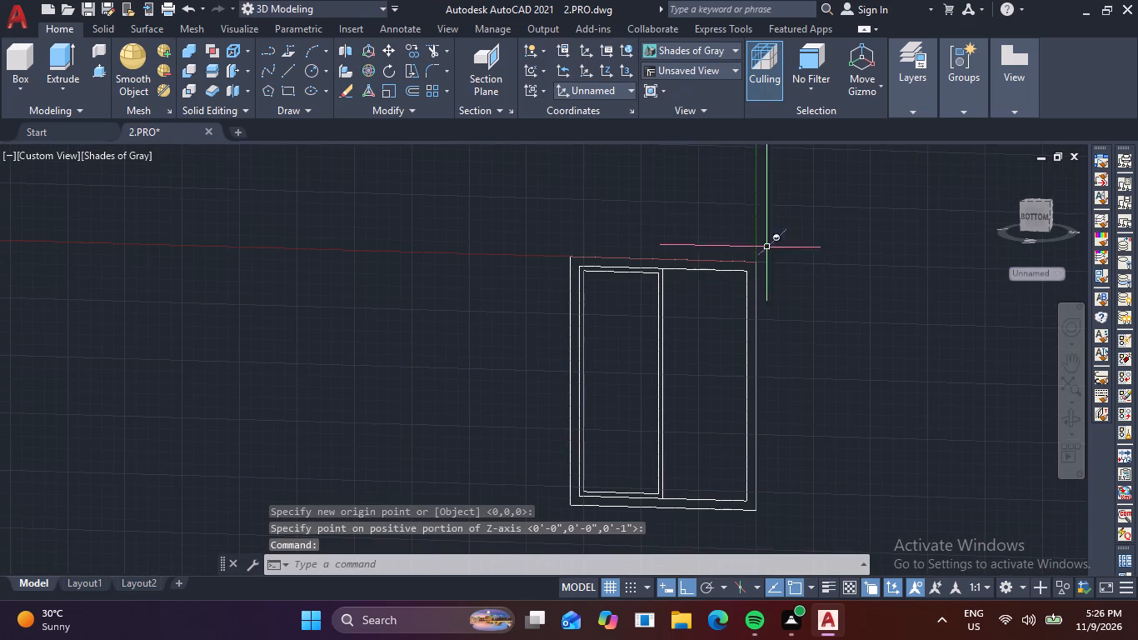
scroll(690, 313, up, 2)
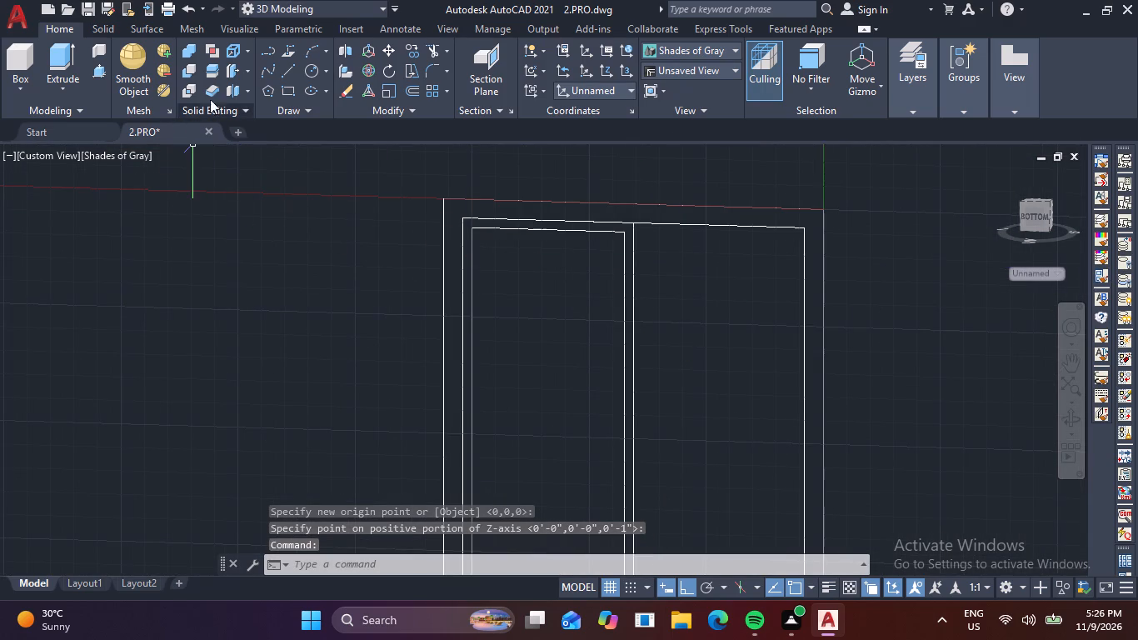
click(92, 72)
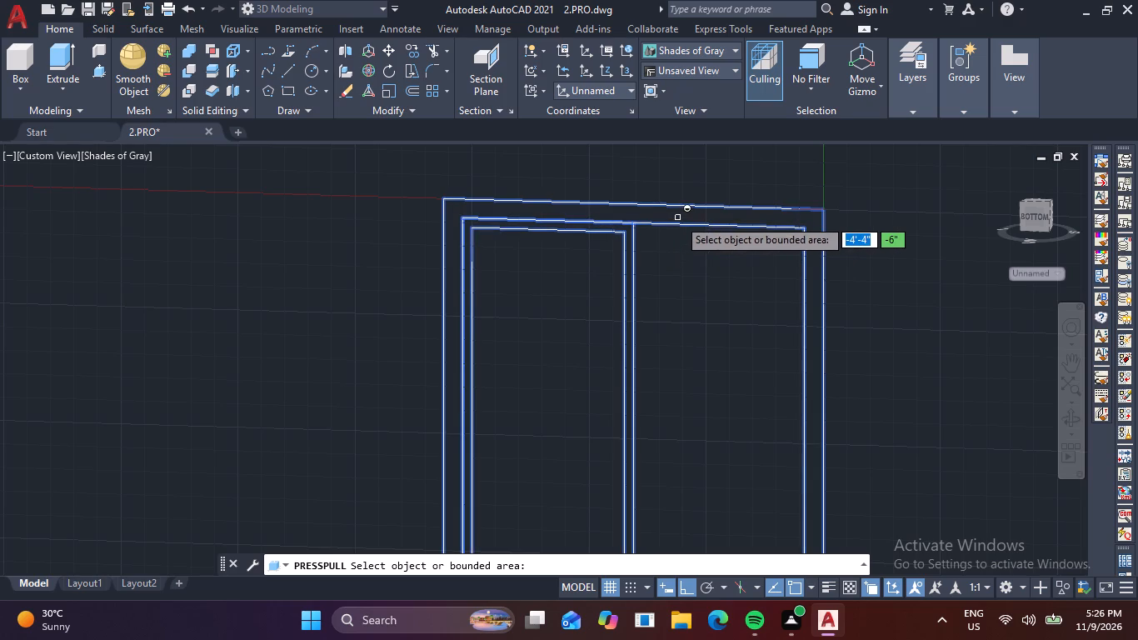
click(749, 220)
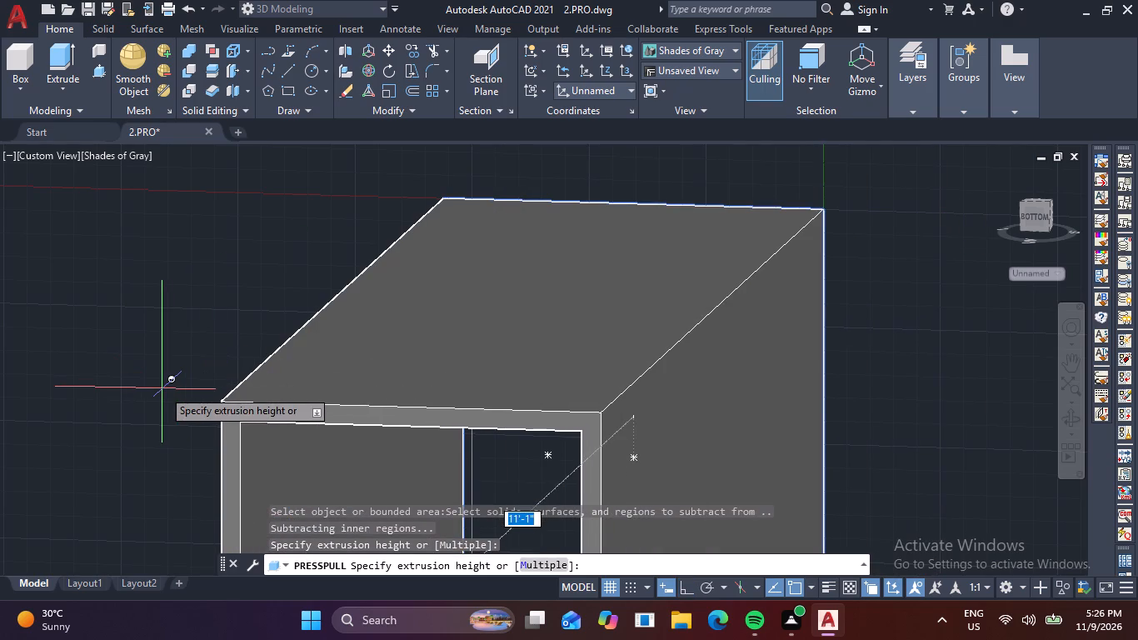
text(2)
key(space)
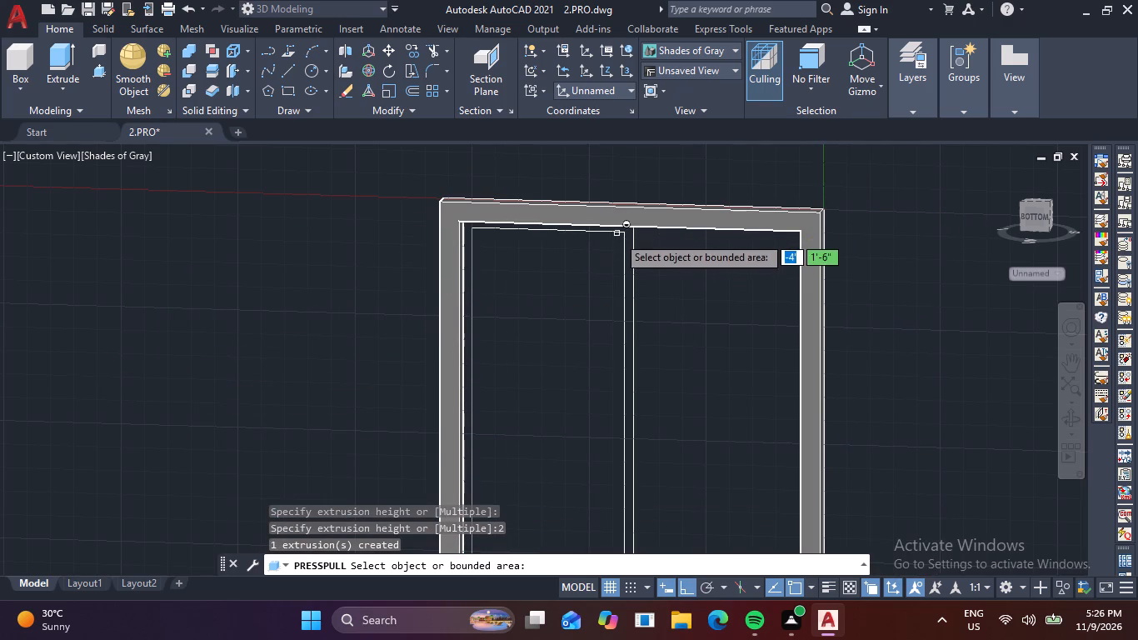
Presspull the narrow sash border to a thickness of 1 inch.
click(630, 255)
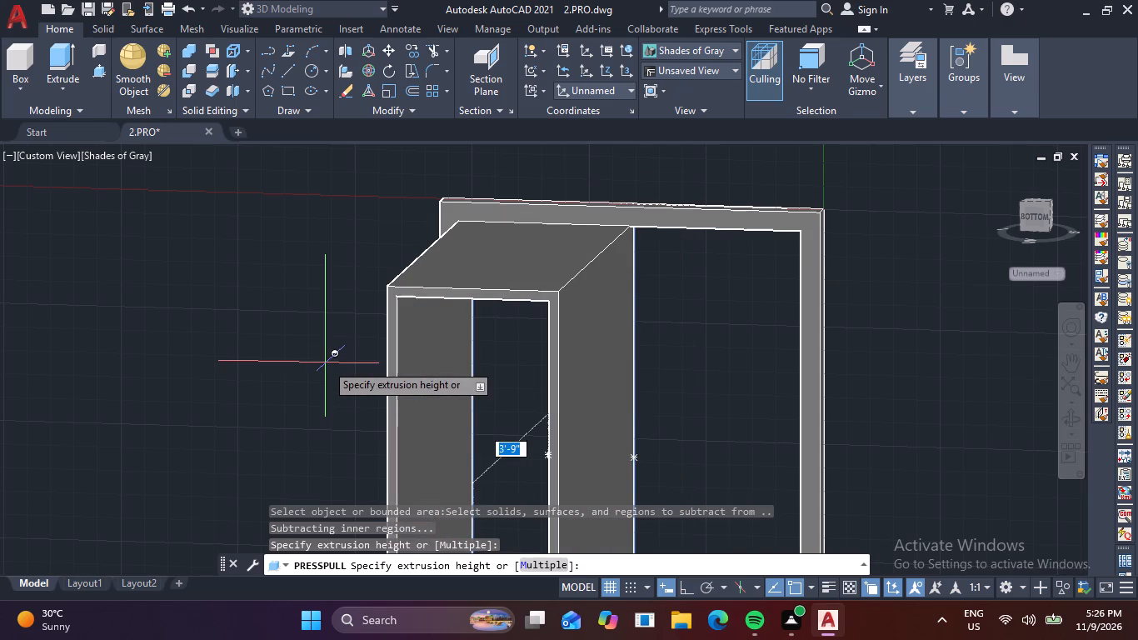
key(1)
key(space)
Presspull the area inside the sash border 0.6 inch to form the glass pane.
click(566, 327)
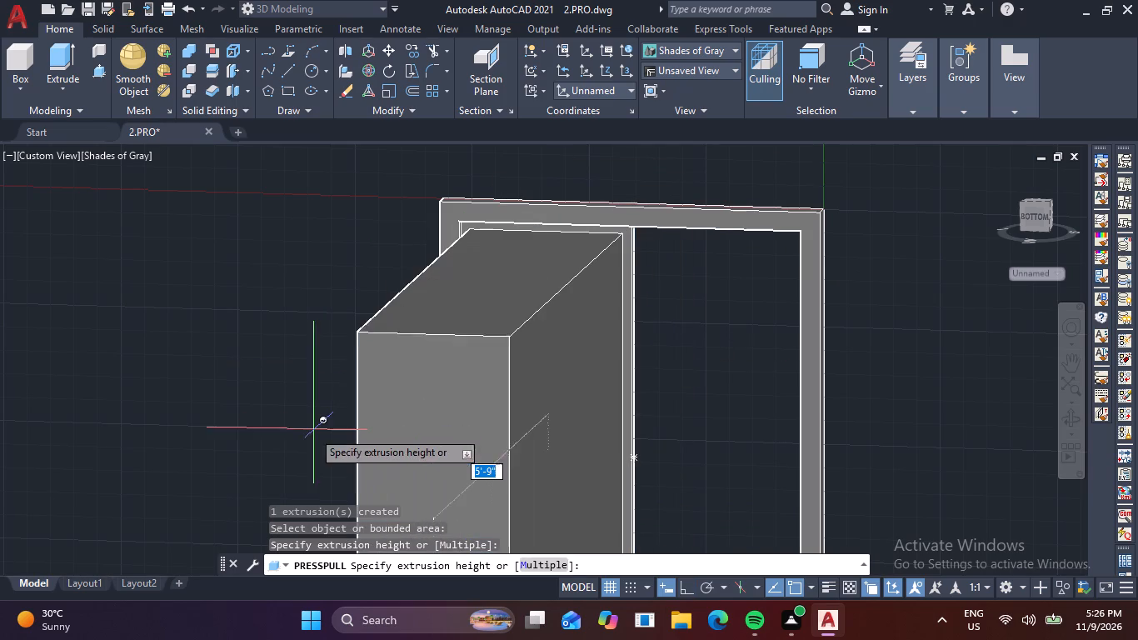
key(period)
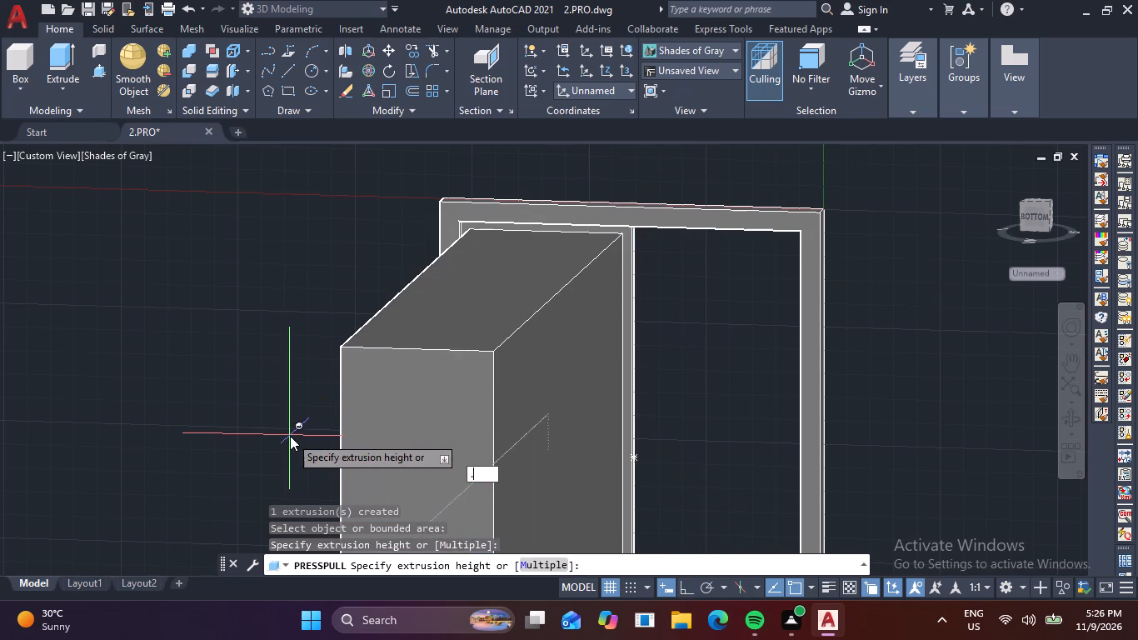
key(6)
key(space)
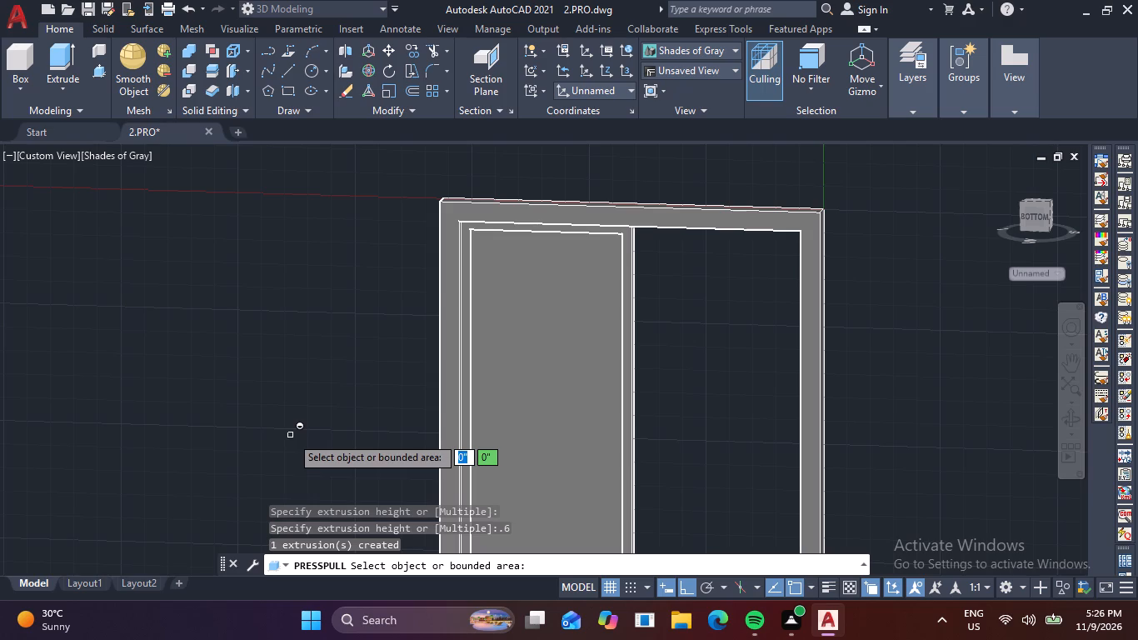
key(Escape)
key(Escape)
Move the glass pane through the sash depth so it sits within the sash border's thickness.
middle_drag(443, 402, 474, 362)
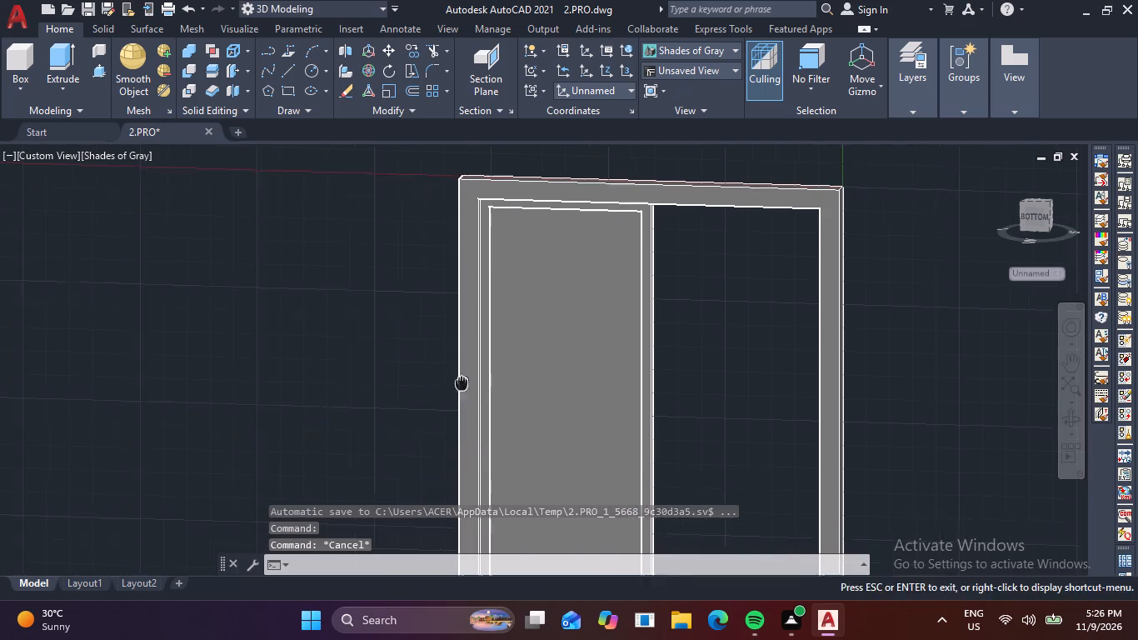
middle_drag(474, 362, 574, 297)
middle_drag(627, 450, 539, 262)
scroll(534, 267, up, 1)
scroll(534, 390, up, 3)
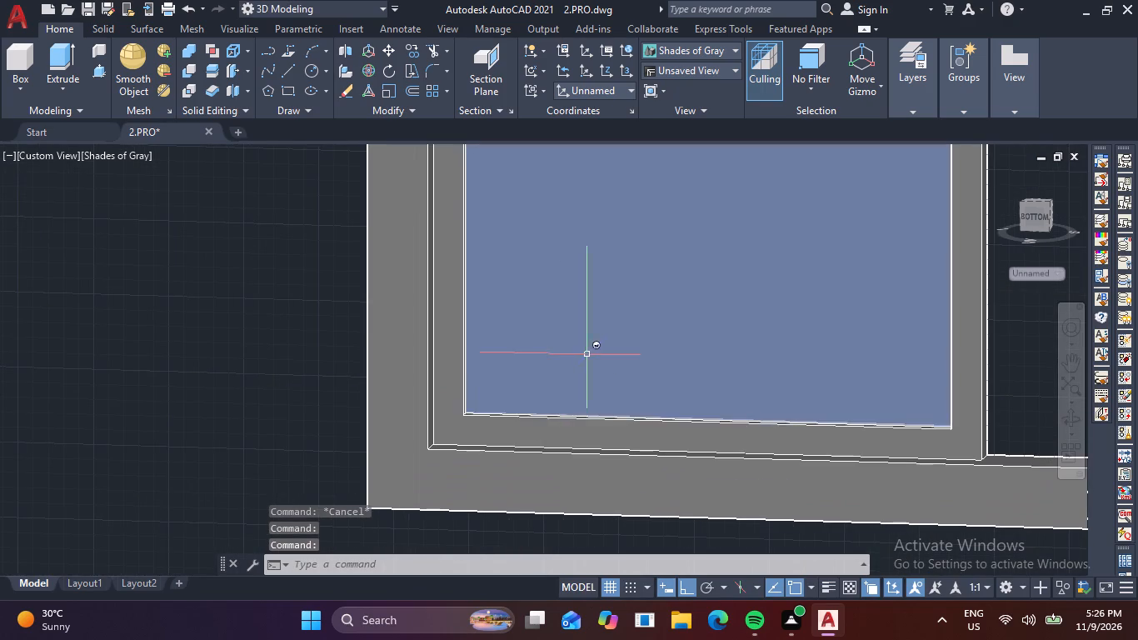
shift+middle_drag(619, 344, 575, 375)
scroll(549, 348, up, 2)
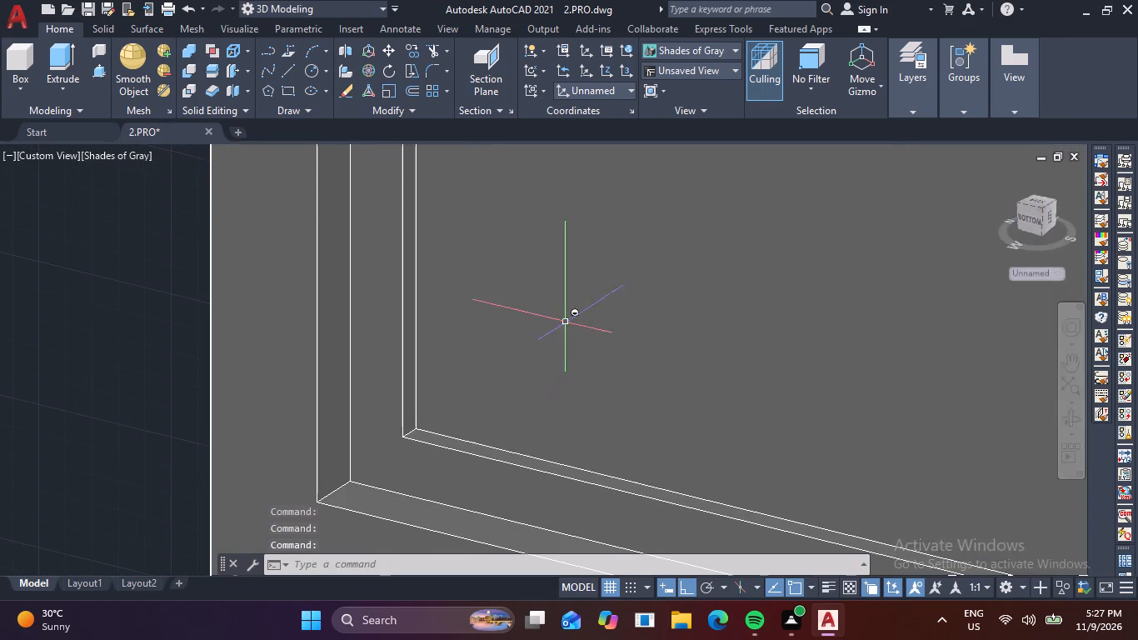
click(542, 319)
text(M)
key(space)
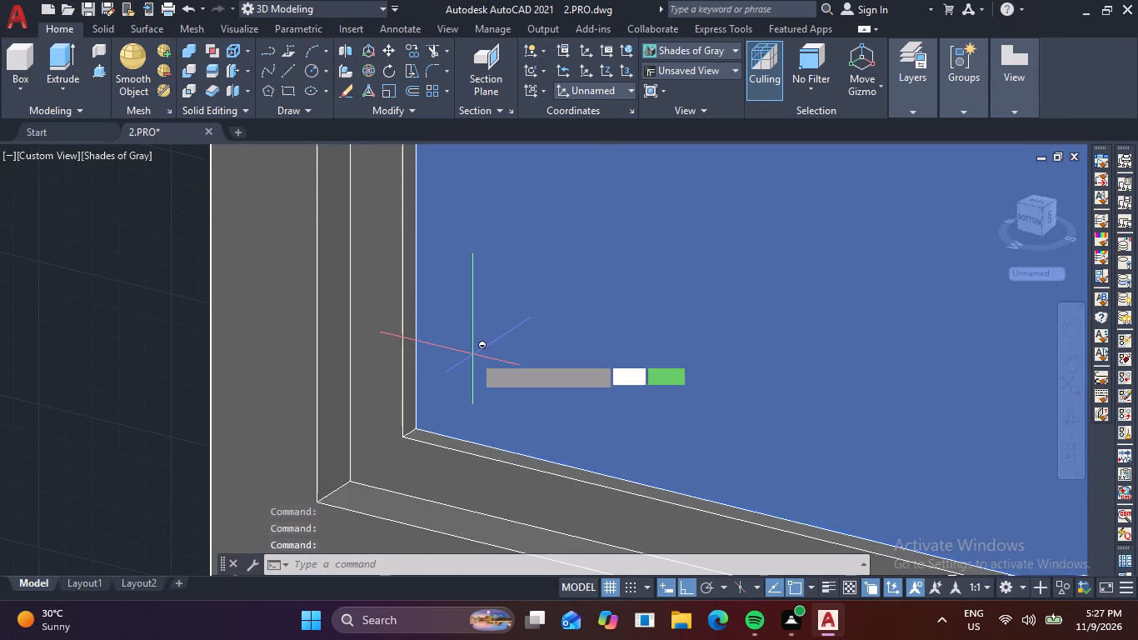
scroll(440, 407, up, 3)
middle_drag(438, 425, 519, 317)
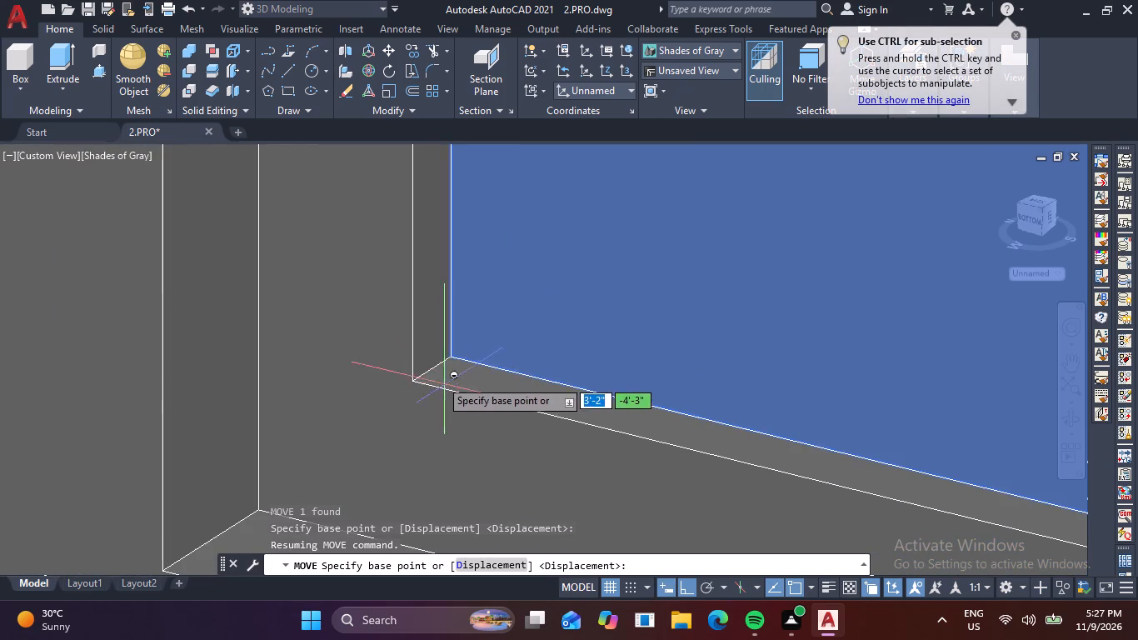
scroll(439, 372, up, 2)
click(465, 345)
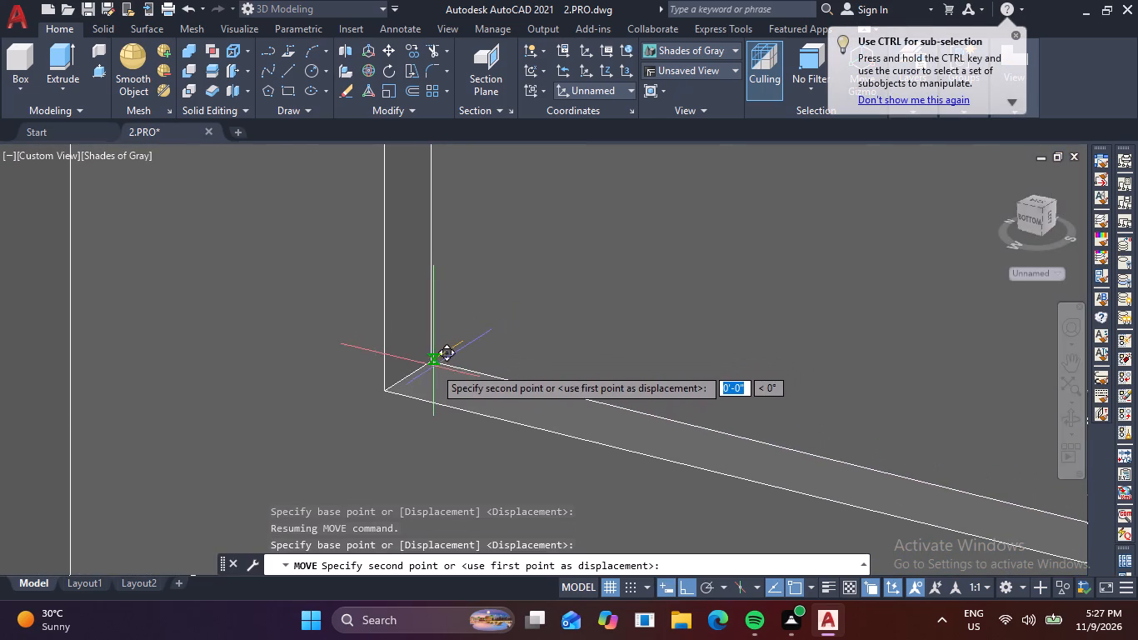
click(430, 370)
Move the sash border and glass pane together through the frame depth, aligning them at the frame's lower inner corner.
click(537, 307)
click(365, 342)
scroll(427, 328, down, 4)
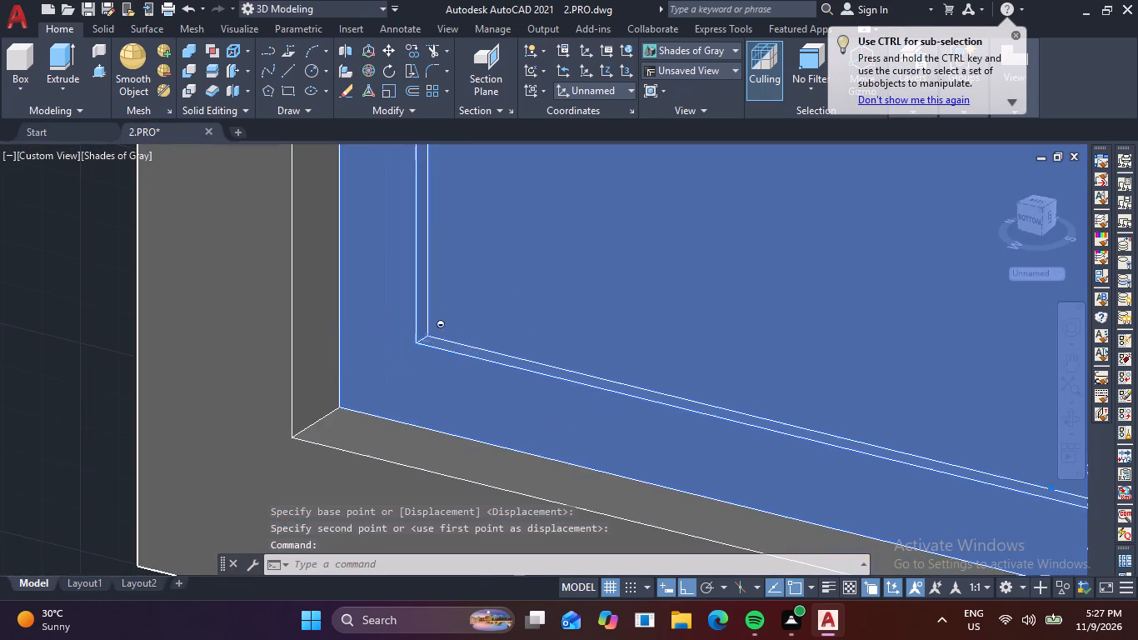
middle_drag(404, 387, 461, 315)
key(m)
key(space)
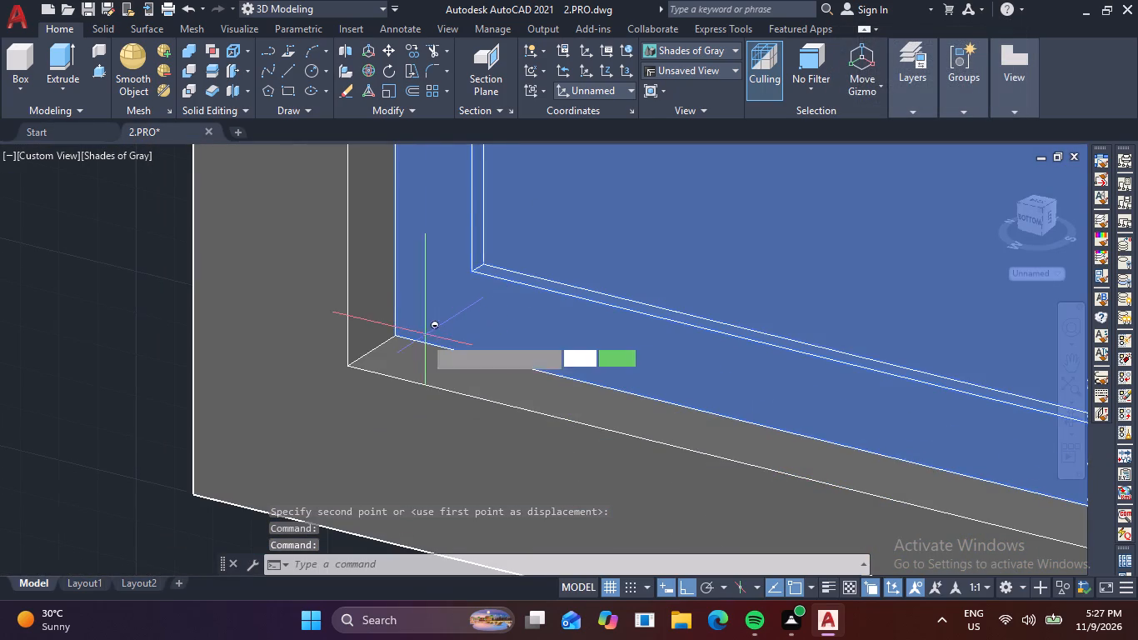
scroll(417, 341, up, 3)
click(352, 324)
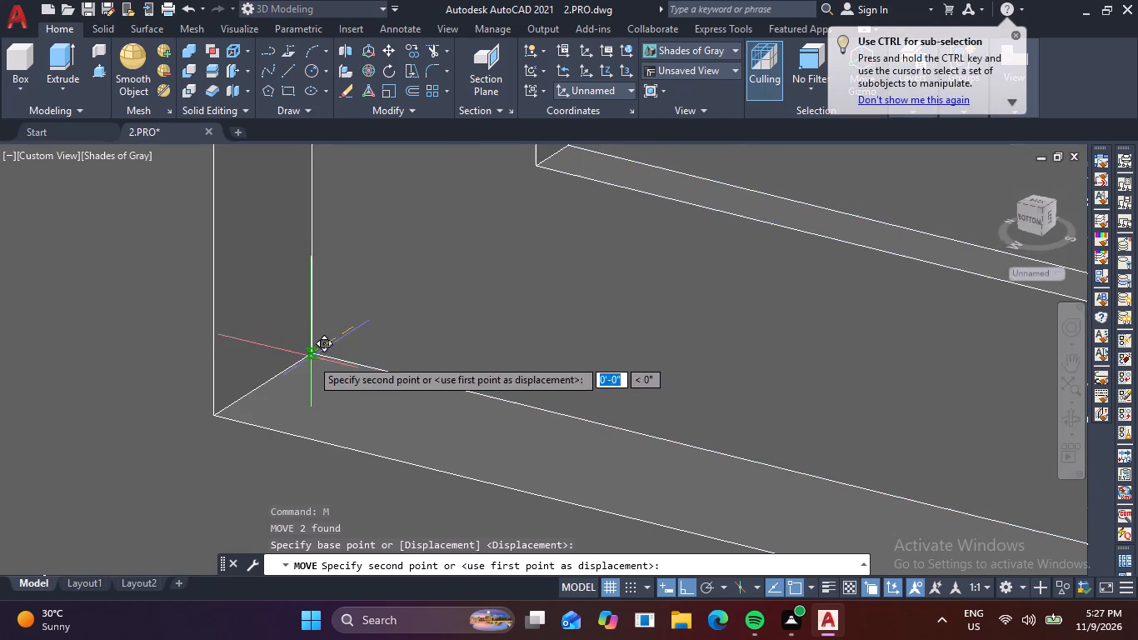
click(290, 372)
scroll(398, 332, down, 4)
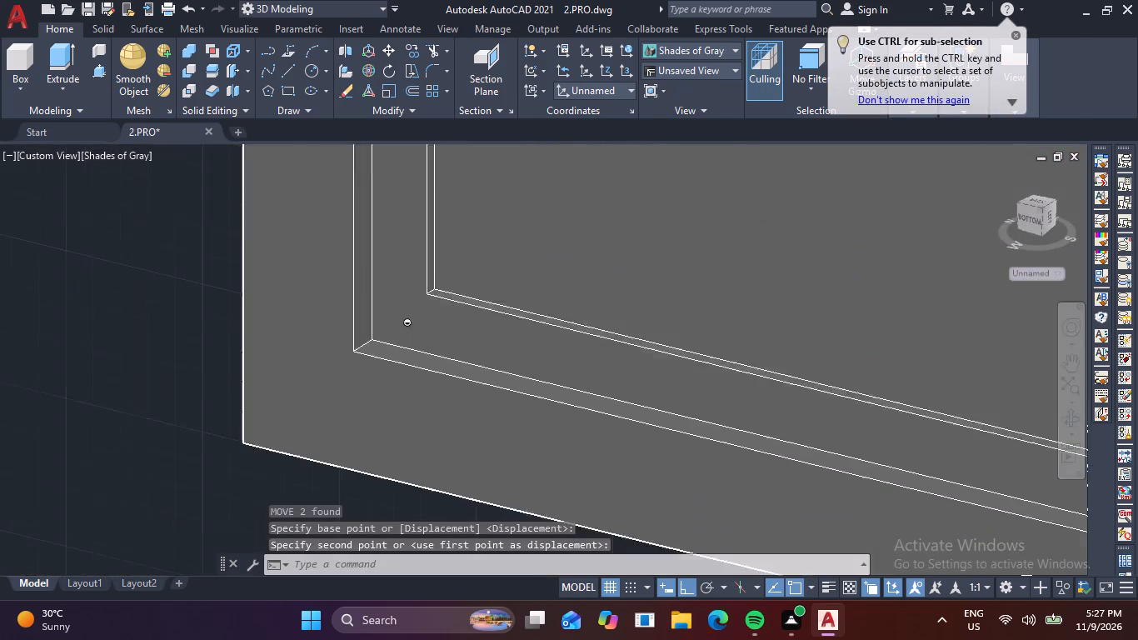
key(Escape)
Copy the sash with its glass pane into the empty half of the frame, from its lower corner to the frame's inner lower corner.
scroll(472, 327, down, 2)
middle_drag(439, 348, 358, 387)
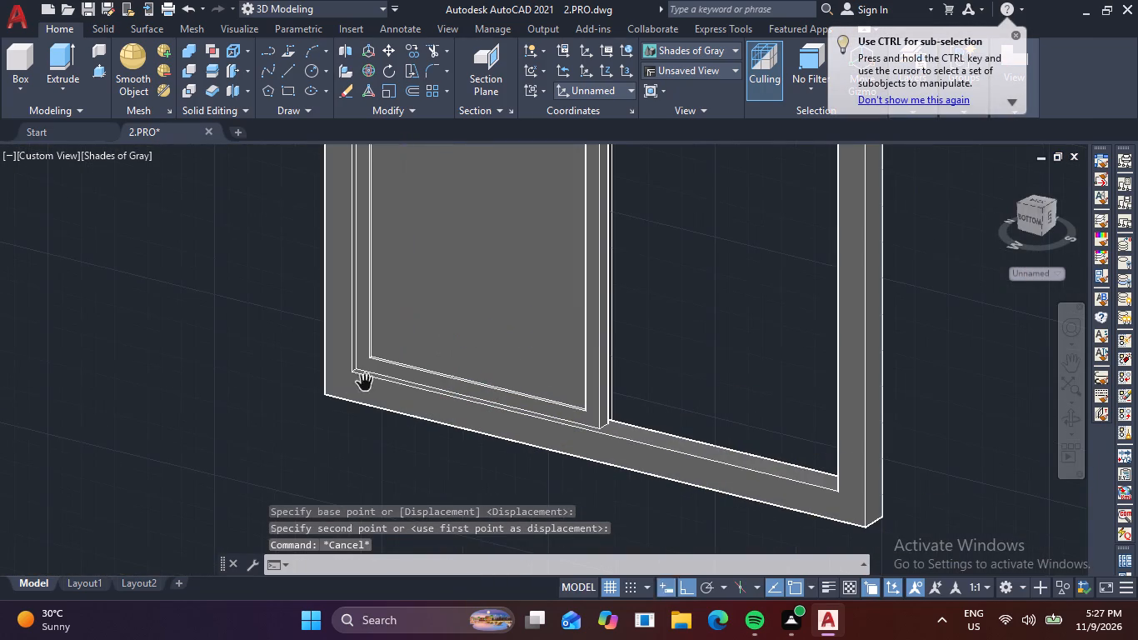
drag(637, 298, 589, 300)
click(522, 281)
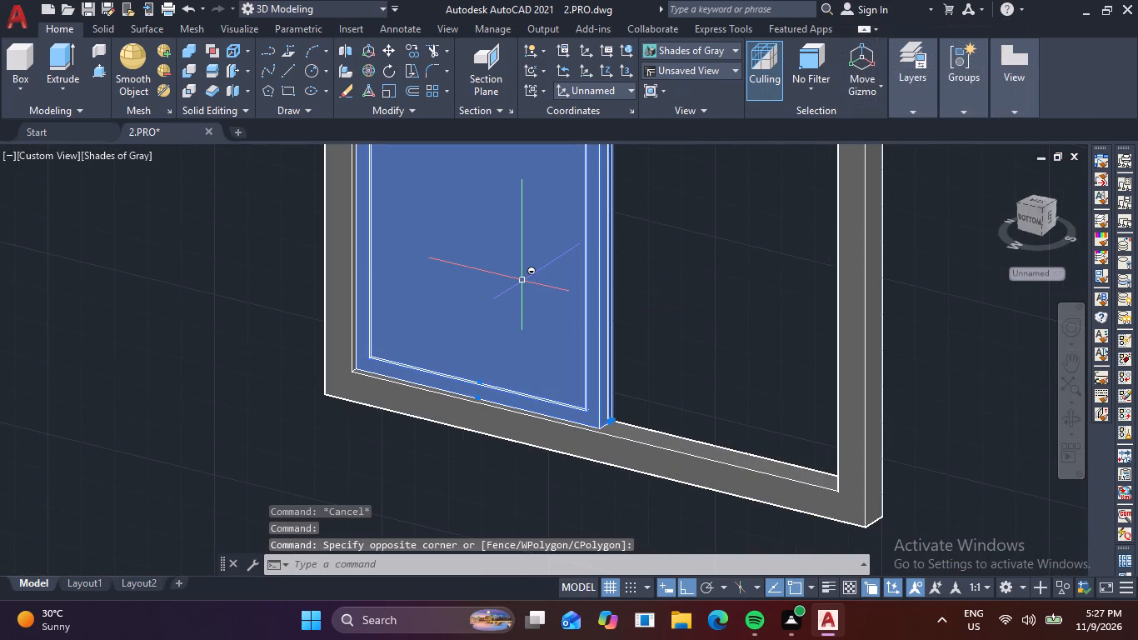
text(CO)
key(space)
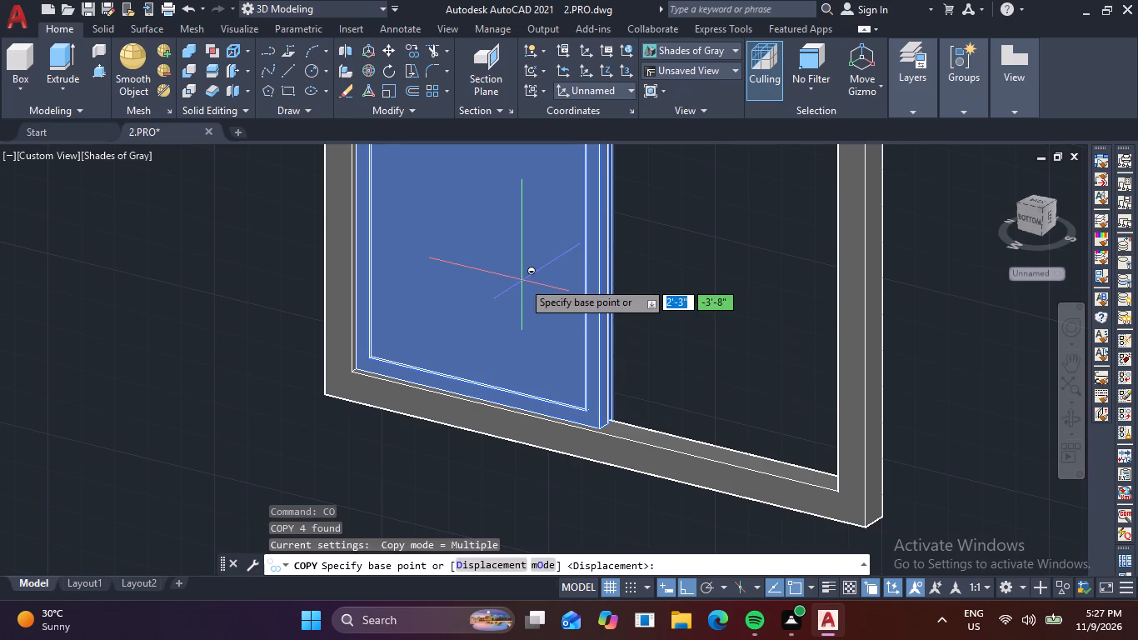
shift+middle_drag(420, 306, 559, 322)
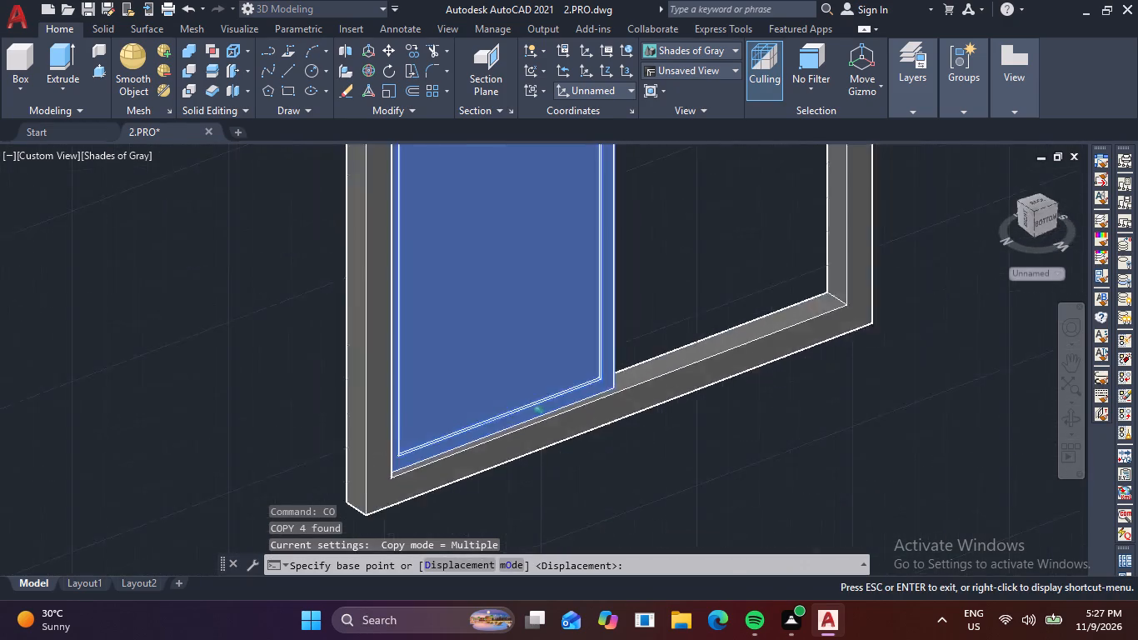
shift+middle_drag(559, 322, 583, 340)
scroll(632, 382, up, 3)
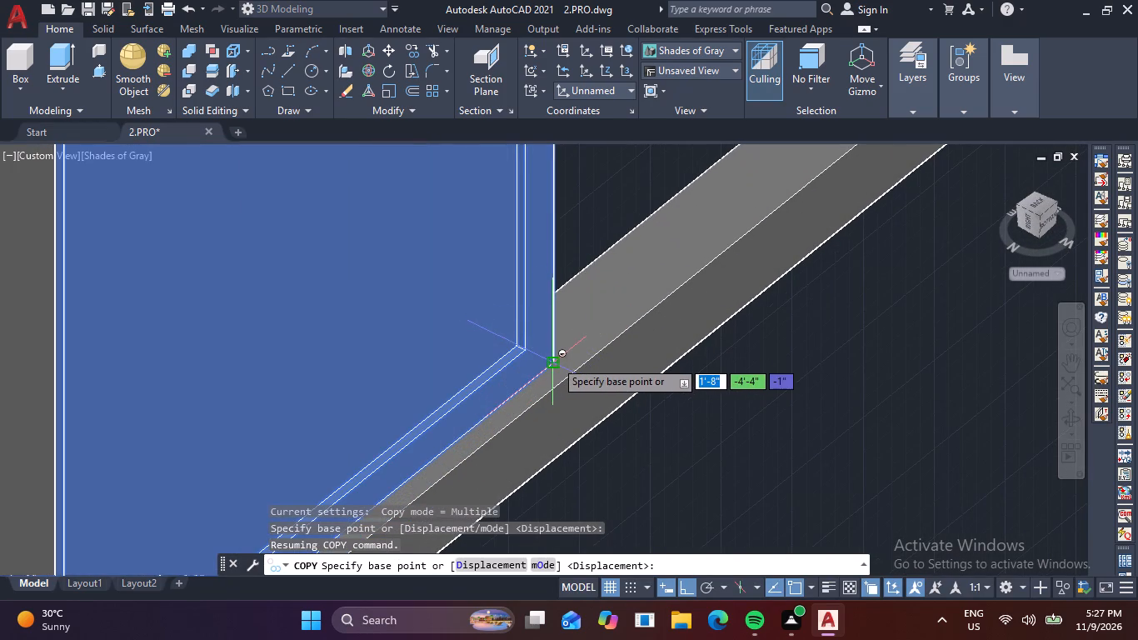
click(555, 360)
middle_drag(652, 293, 377, 489)
middle_drag(631, 289, 593, 344)
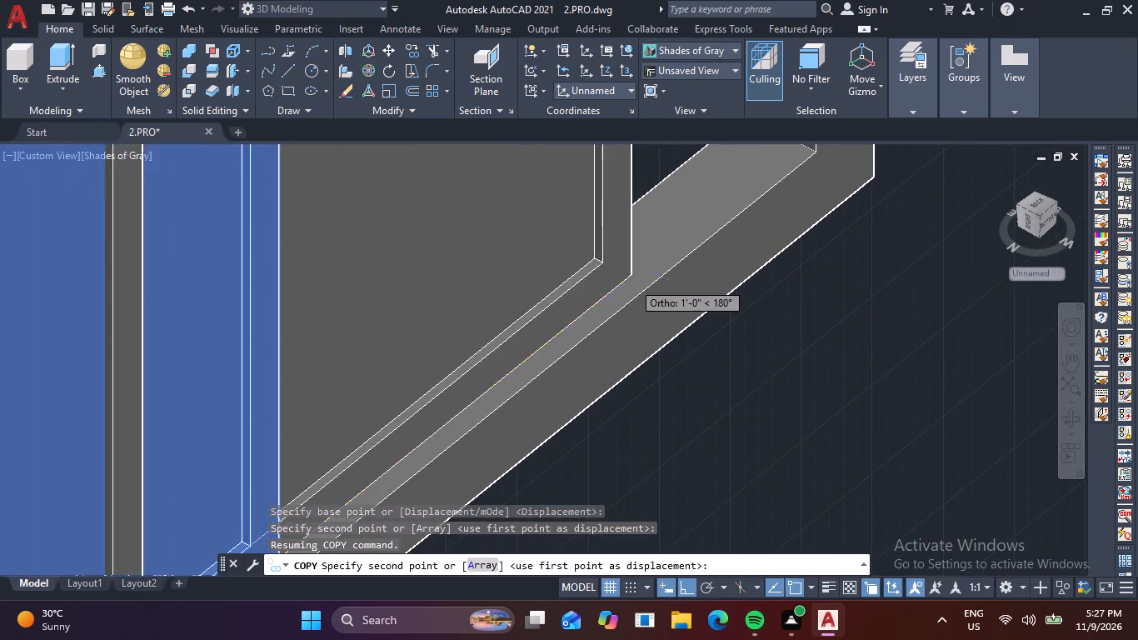
middle_drag(593, 344, 500, 426)
scroll(643, 269, up, 1)
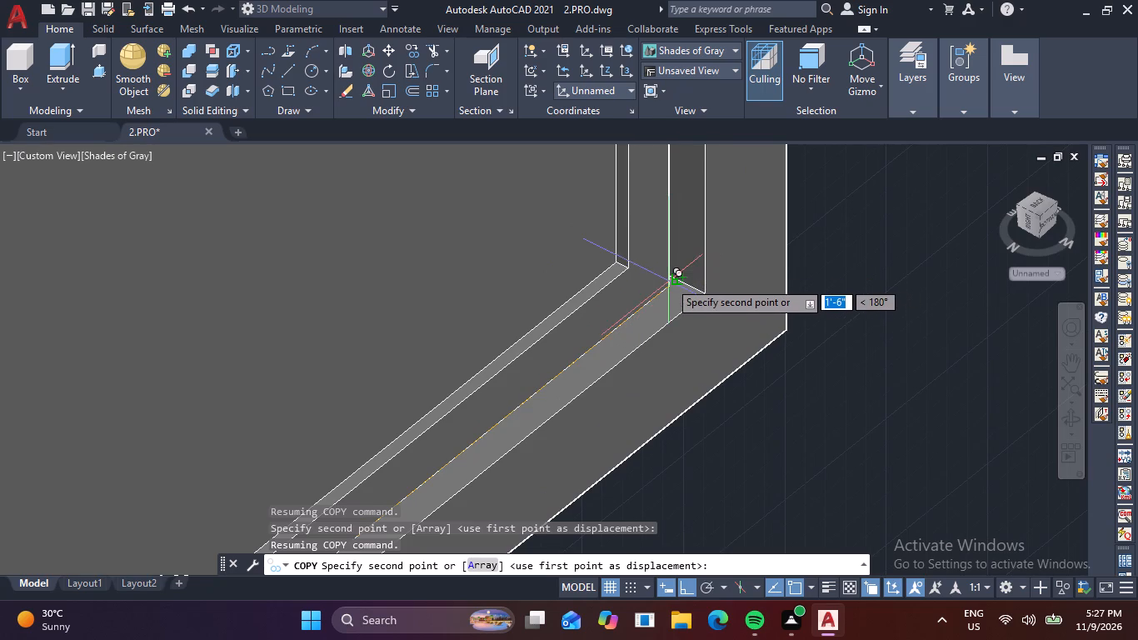
click(673, 277)
key(Escape)
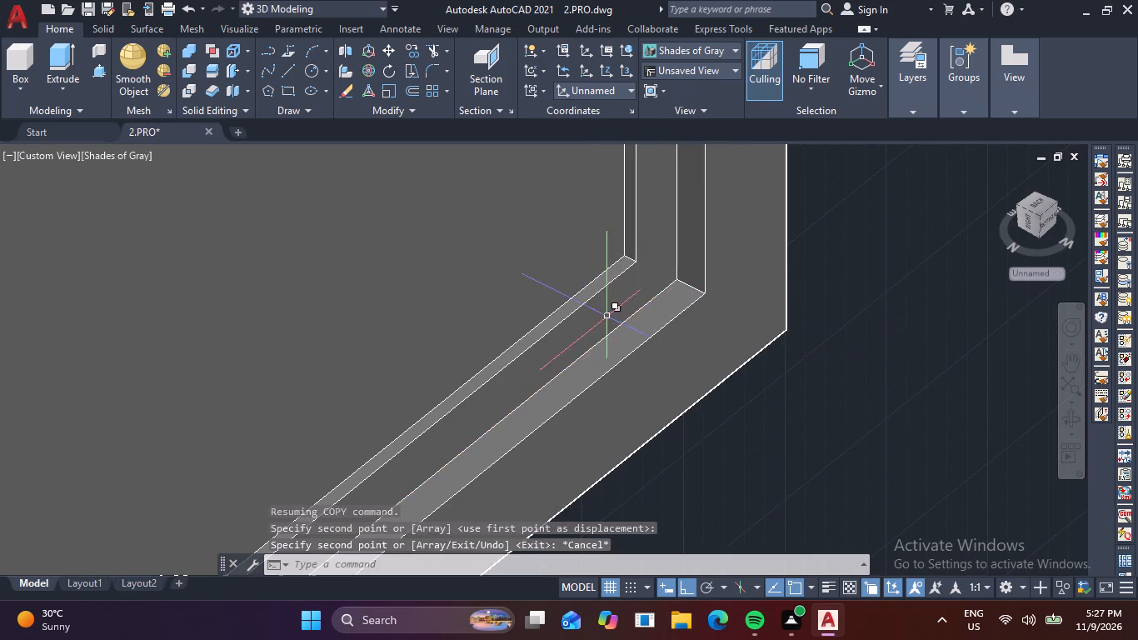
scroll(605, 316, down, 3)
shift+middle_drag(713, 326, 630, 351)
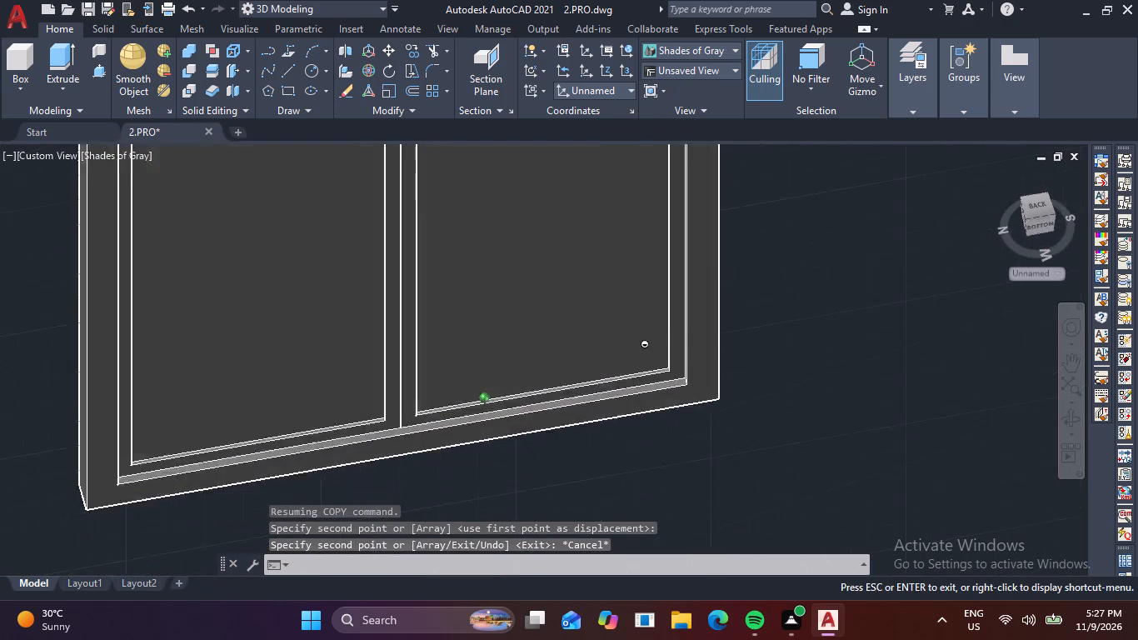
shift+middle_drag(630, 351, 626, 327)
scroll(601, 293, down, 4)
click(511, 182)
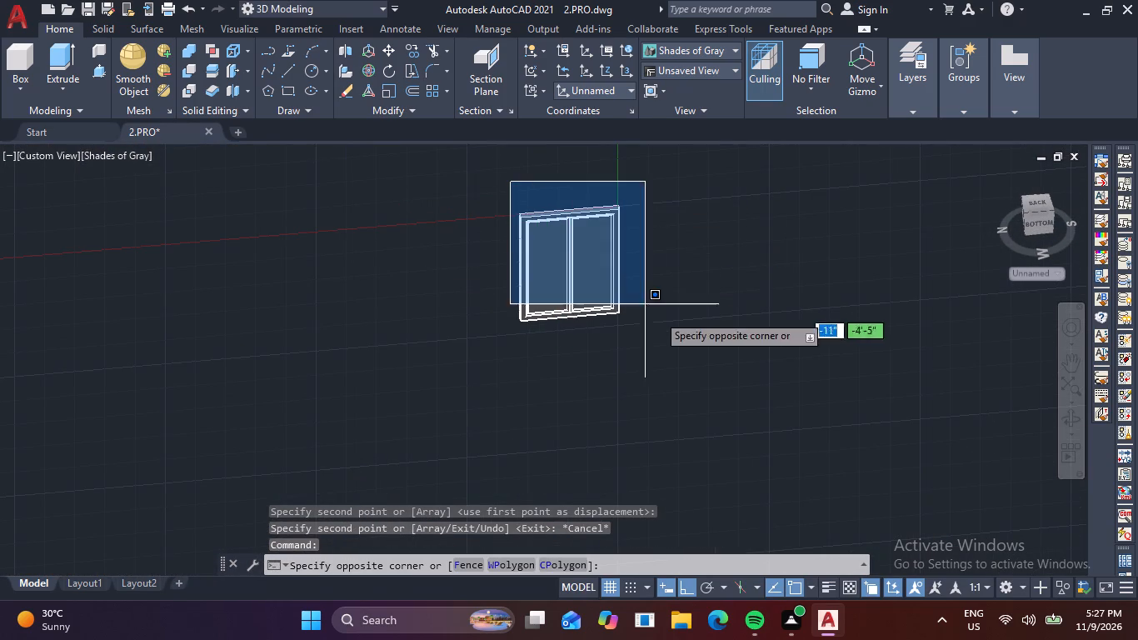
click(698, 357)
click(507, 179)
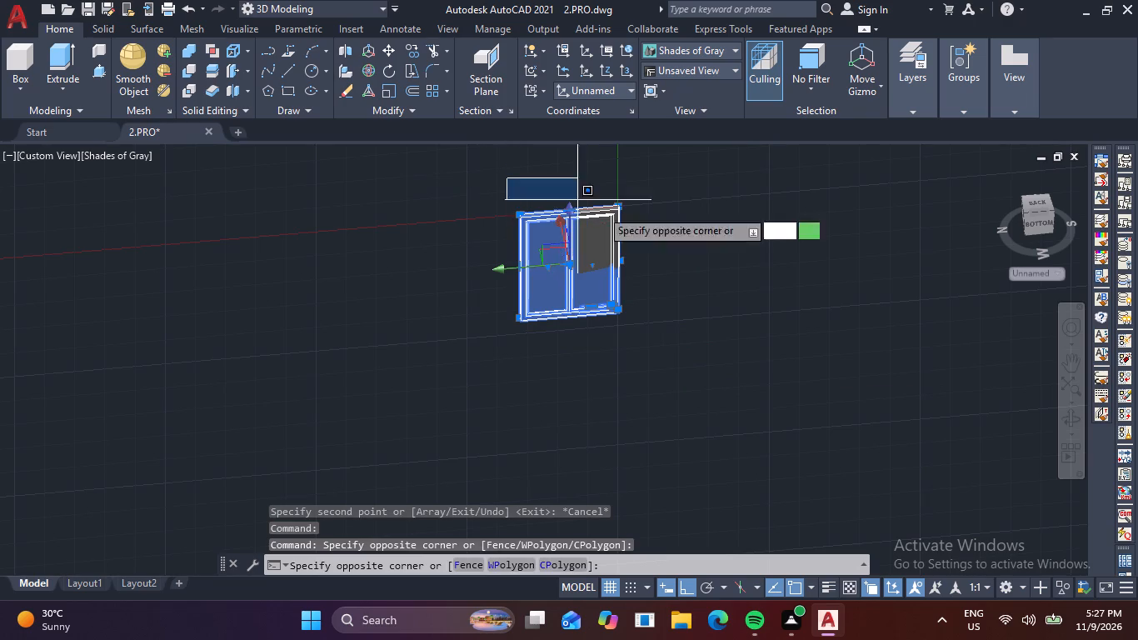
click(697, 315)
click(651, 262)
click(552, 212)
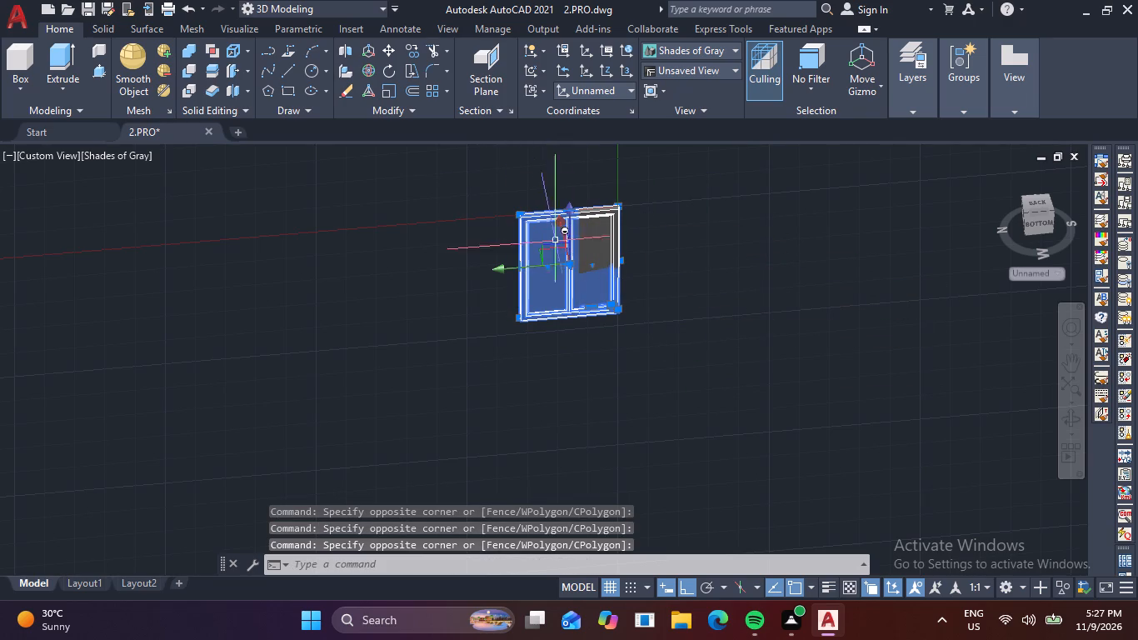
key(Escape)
Move the complete two-sash window by its lower outer corner onto the sill of the ground-floor corner opening under the canopy.
click(462, 191)
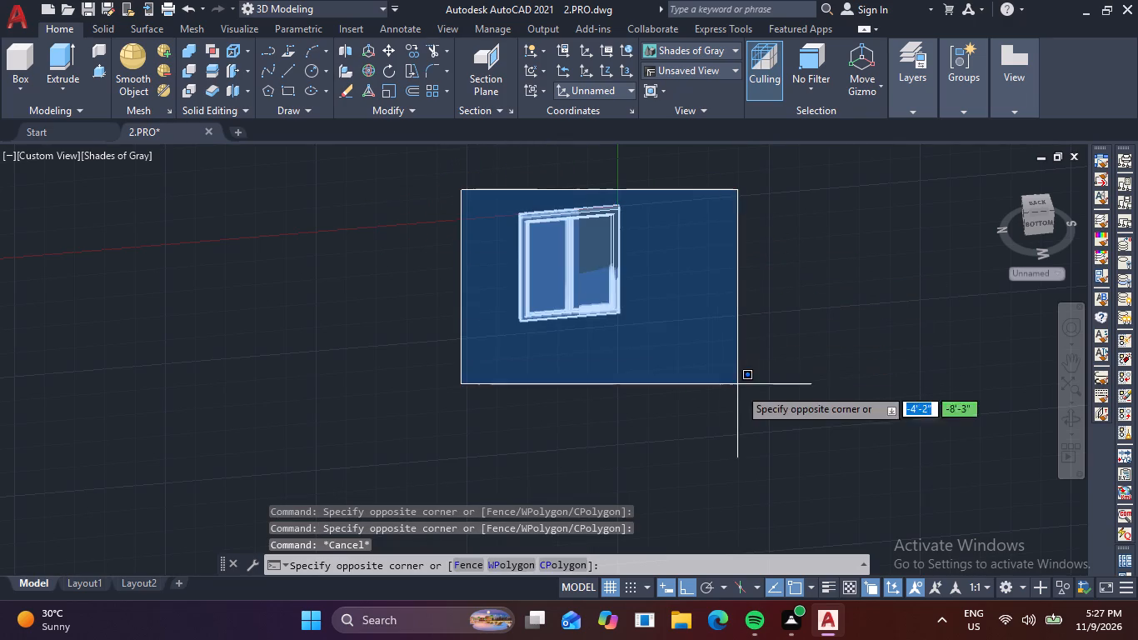
click(721, 403)
scroll(610, 223, up, 4)
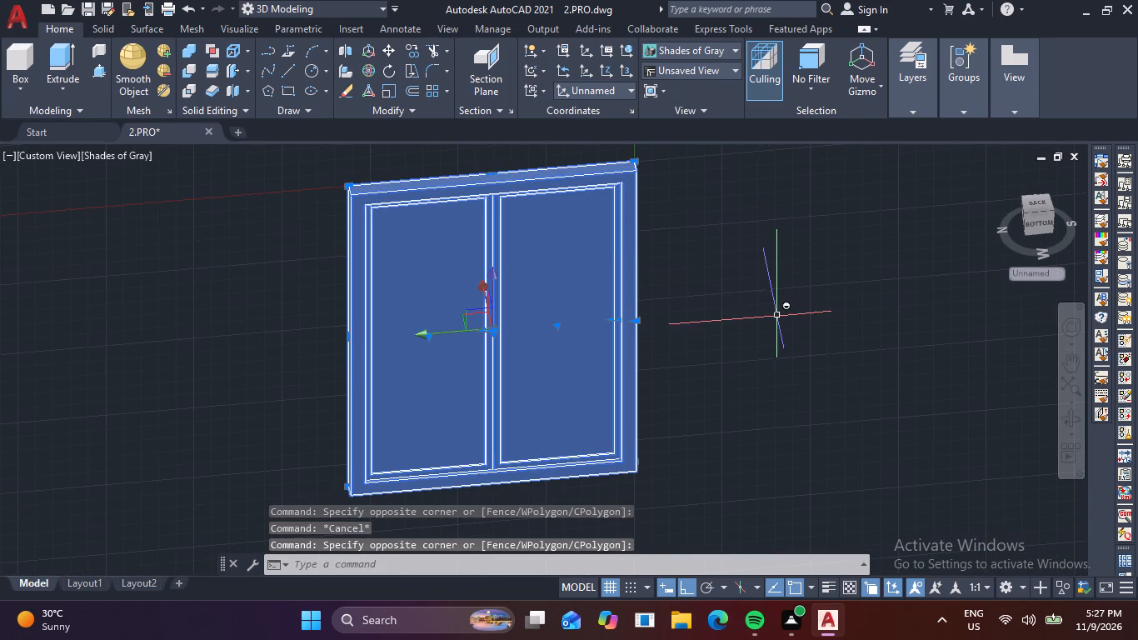
key(c)
key(BackSpace)
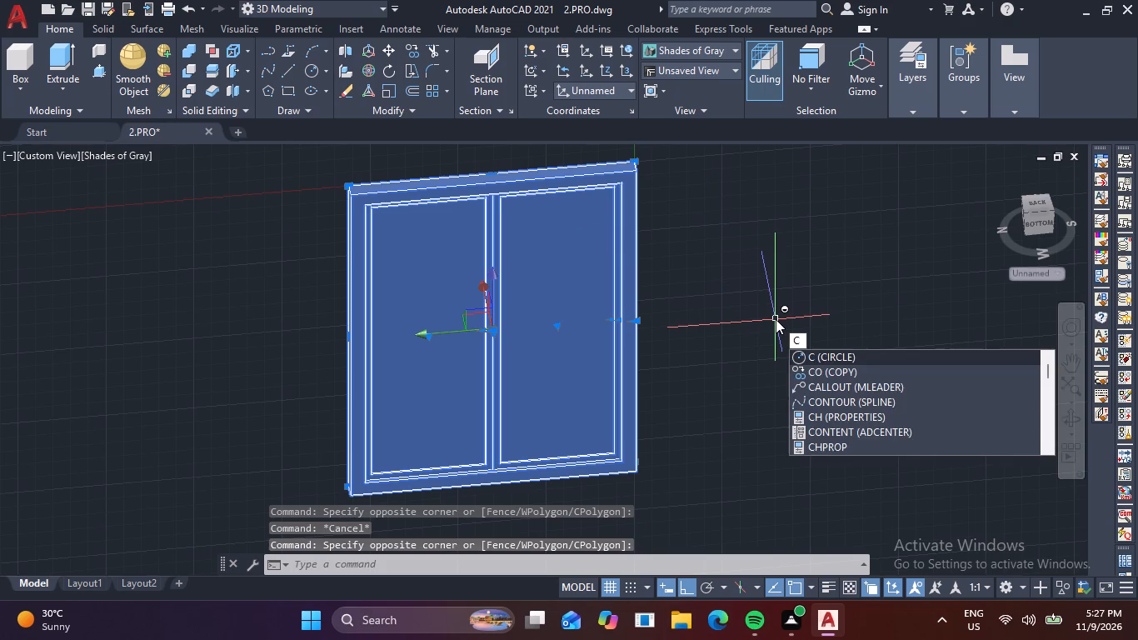
key(m)
key(space)
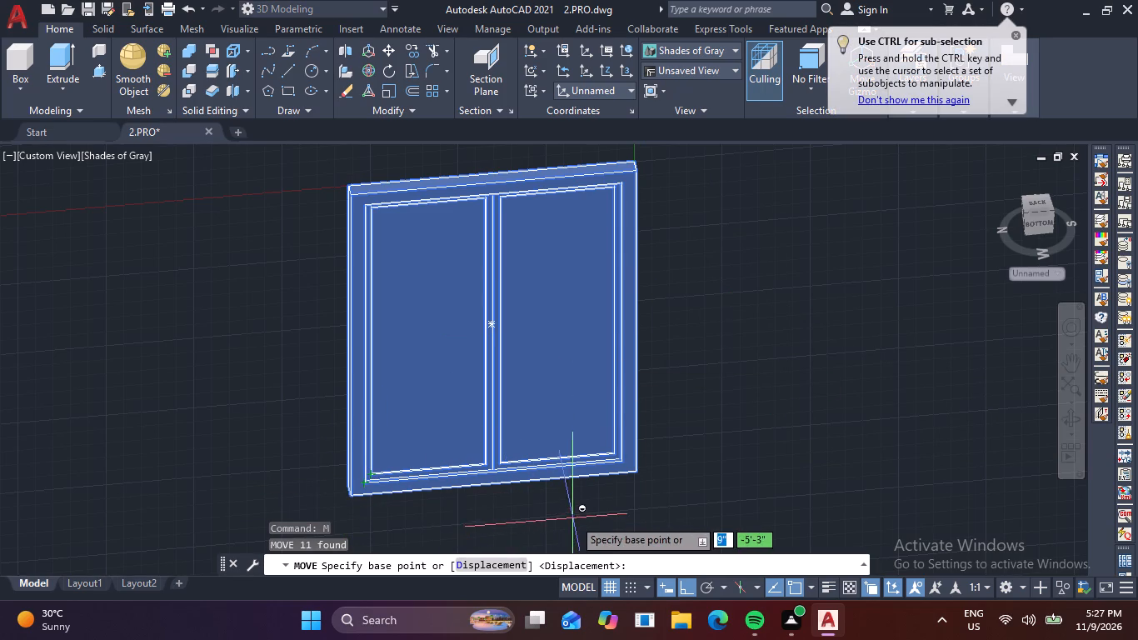
shift+middle_drag(580, 512, 532, 513)
scroll(671, 502, up, 3)
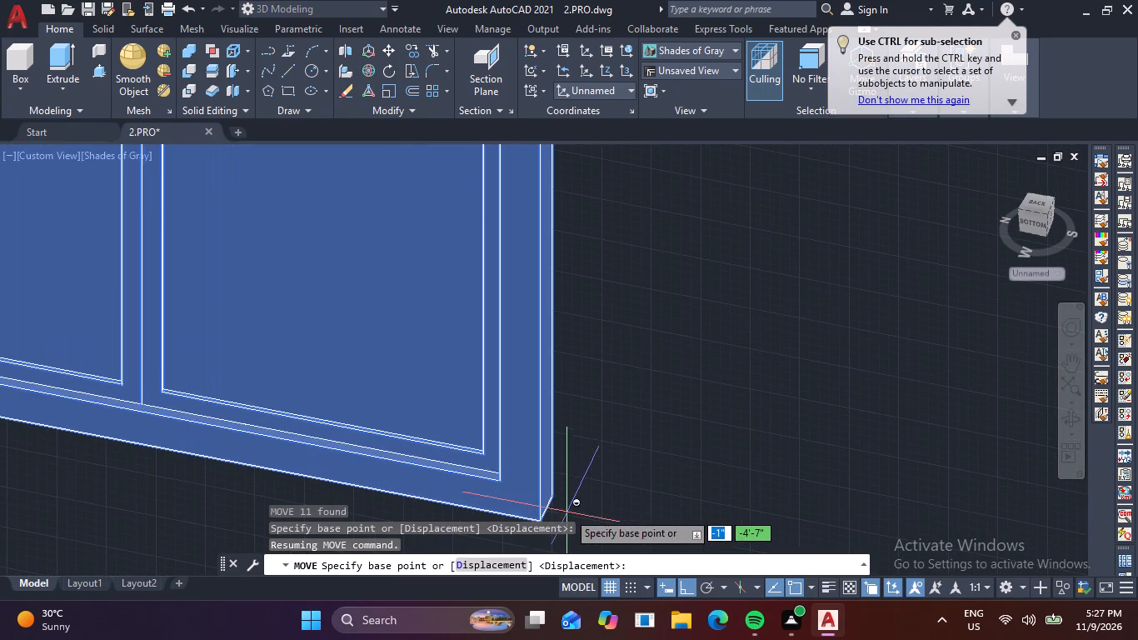
click(548, 509)
scroll(633, 329, down, 1)
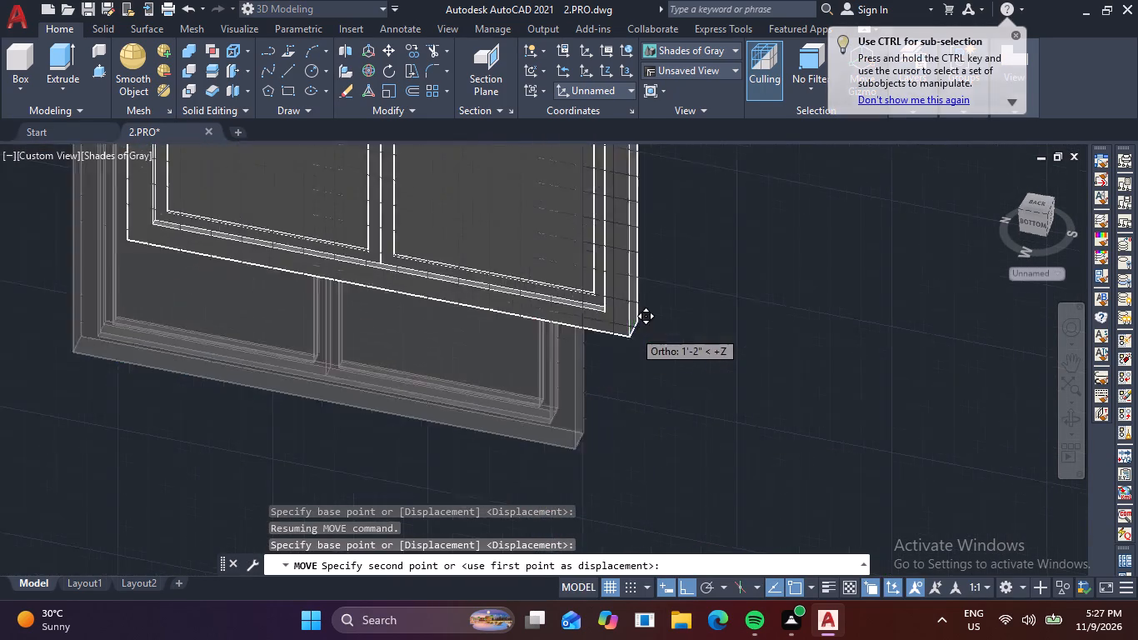
scroll(633, 329, down, 3)
middle_drag(623, 352, 464, 580)
scroll(578, 418, down, 2)
middle_drag(578, 418, 452, 621)
scroll(611, 362, down, 3)
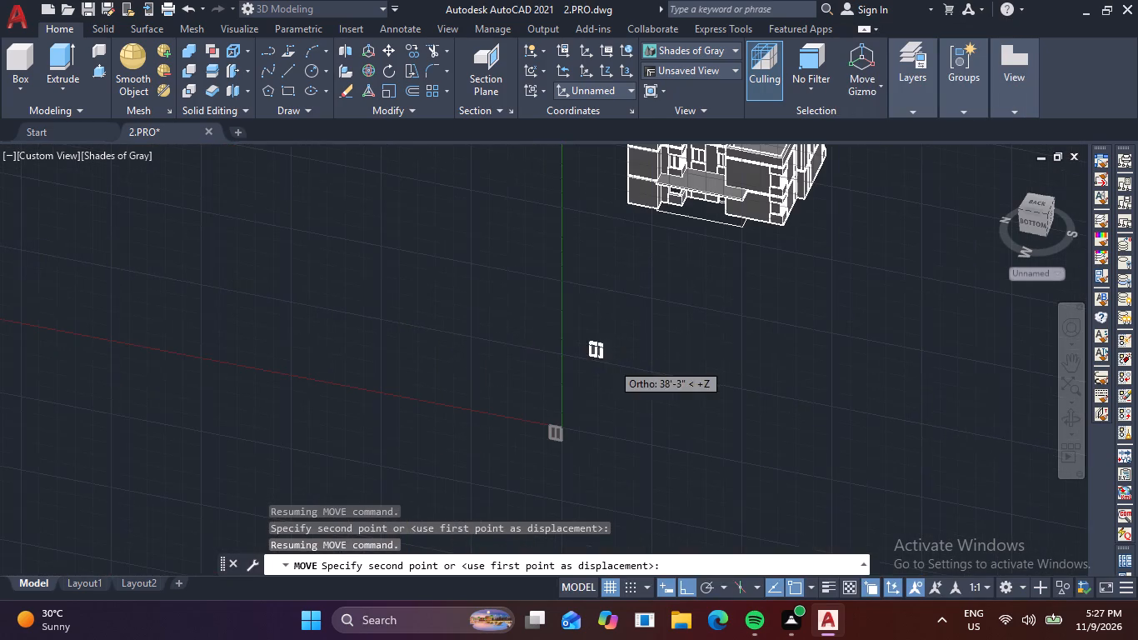
middle_drag(662, 232, 572, 421)
scroll(616, 360, up, 4)
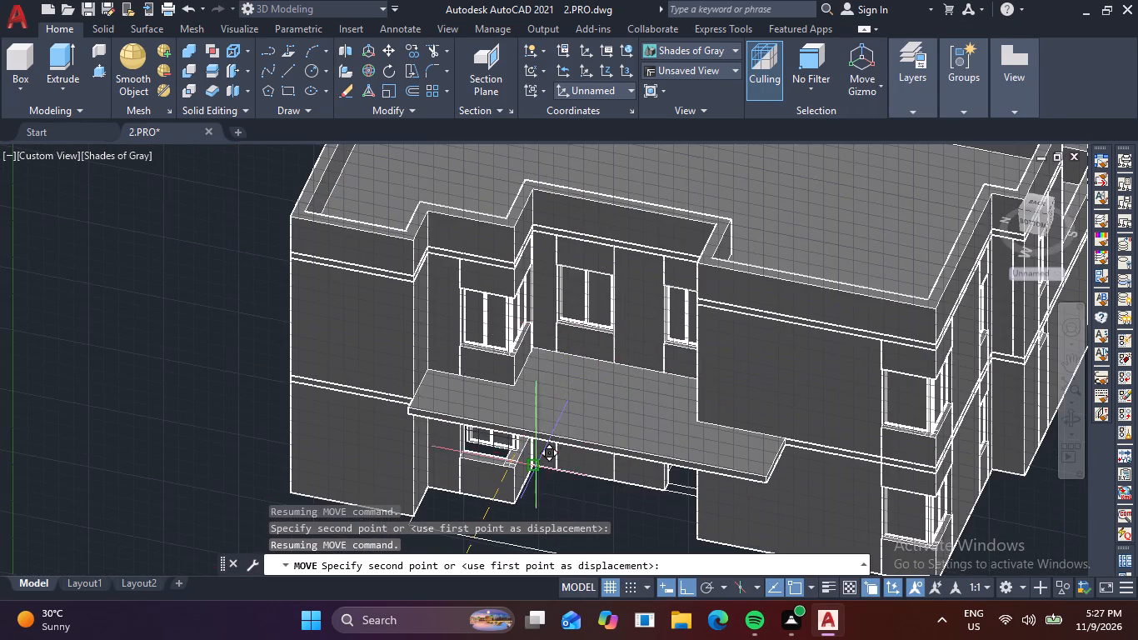
scroll(525, 487, up, 1)
middle_drag(525, 487, 567, 422)
scroll(539, 422, up, 4)
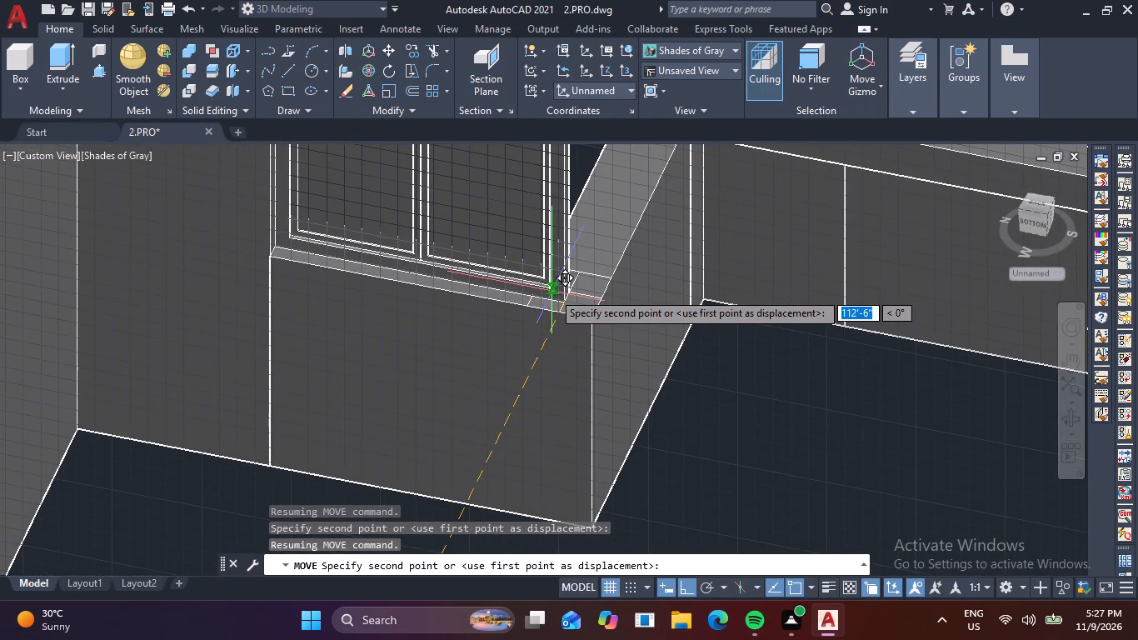
scroll(553, 311, up, 5)
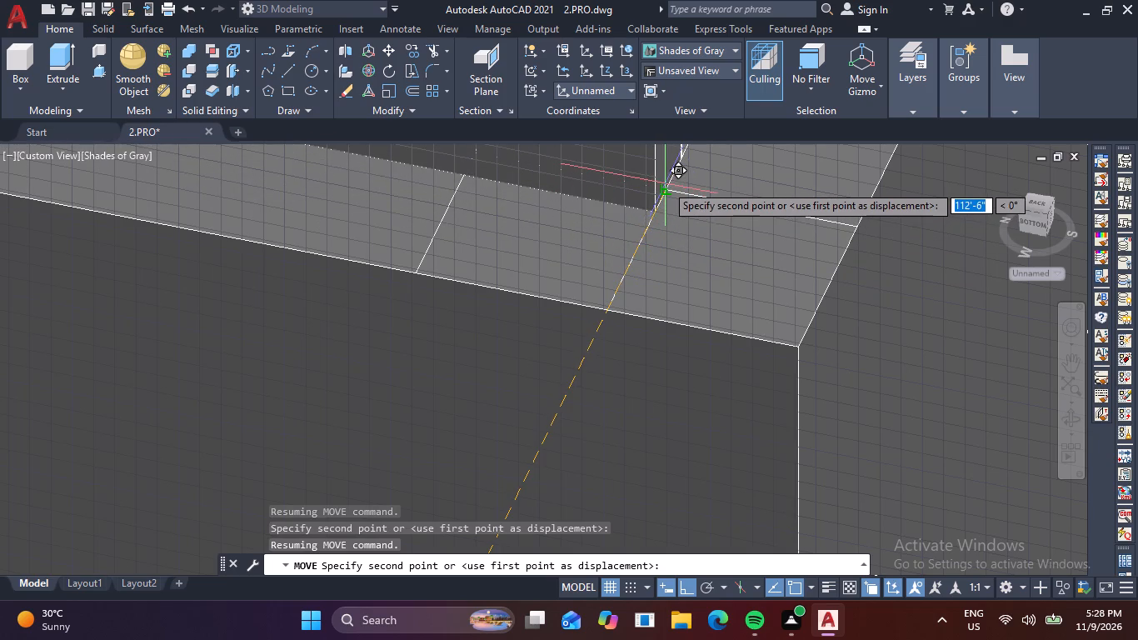
click(666, 191)
key(Escape)
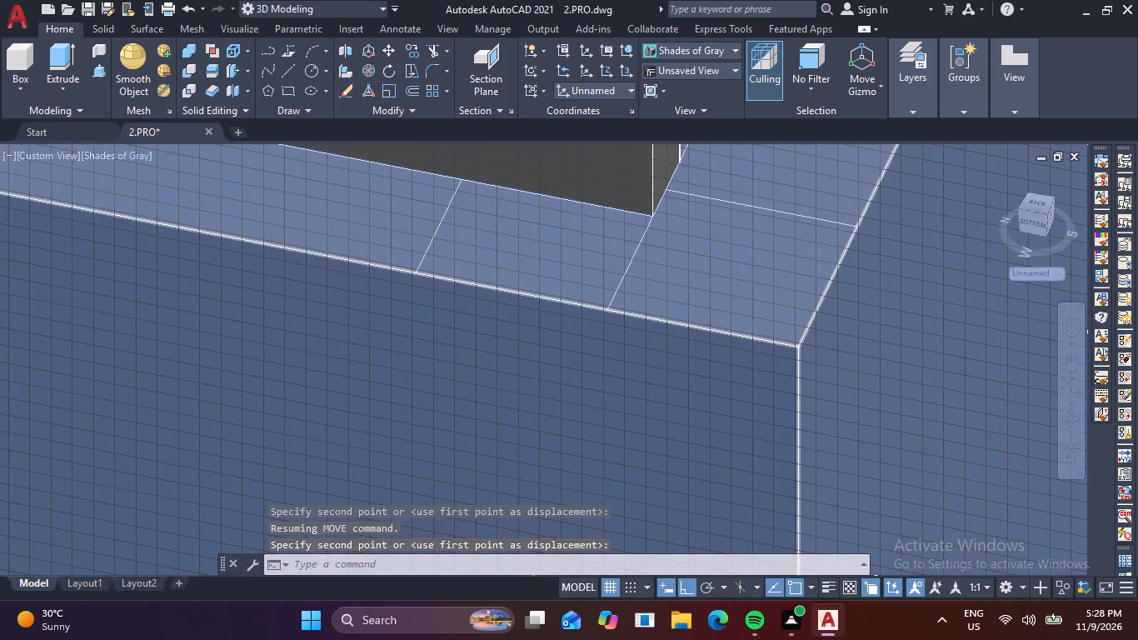
key(Escape)
key(Escape)
key(Escape)
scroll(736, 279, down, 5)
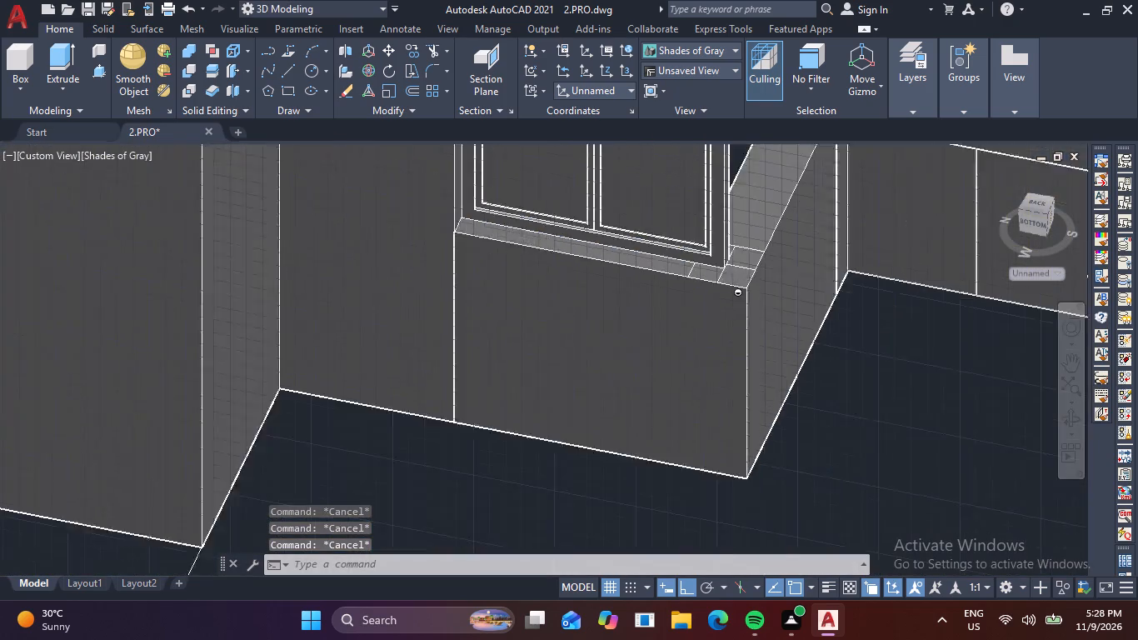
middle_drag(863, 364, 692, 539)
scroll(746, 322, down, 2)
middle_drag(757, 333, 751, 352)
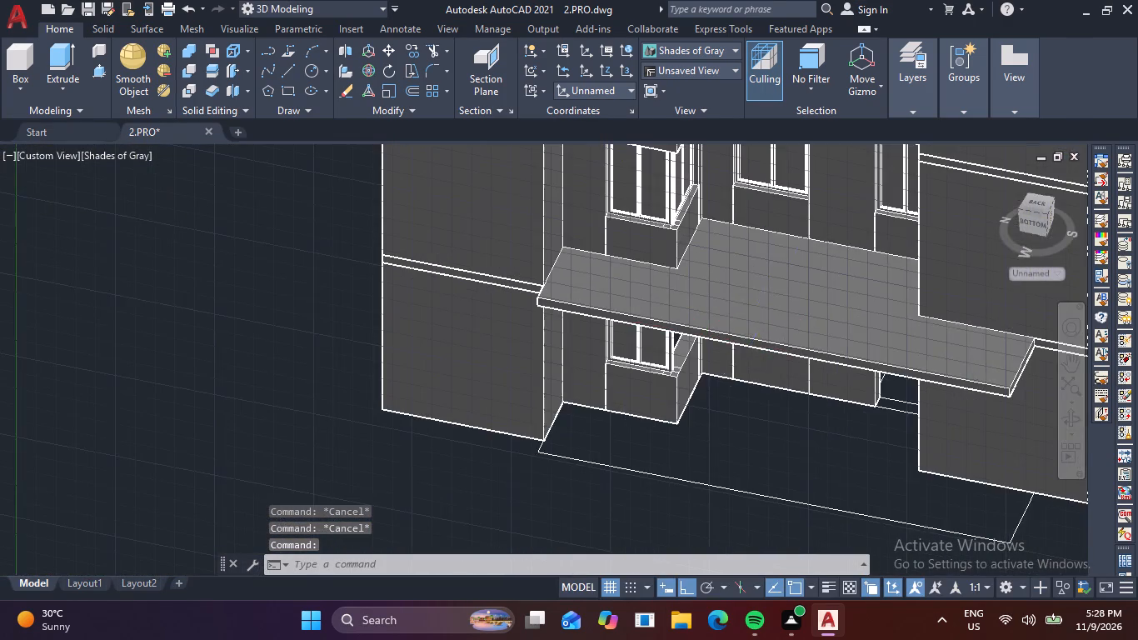
Examine the facade and the ground floor beneath the canopy for openings that still need a frame.
middle_drag(751, 352, 647, 487)
scroll(838, 327, down, 1)
middle_drag(835, 351, 563, 321)
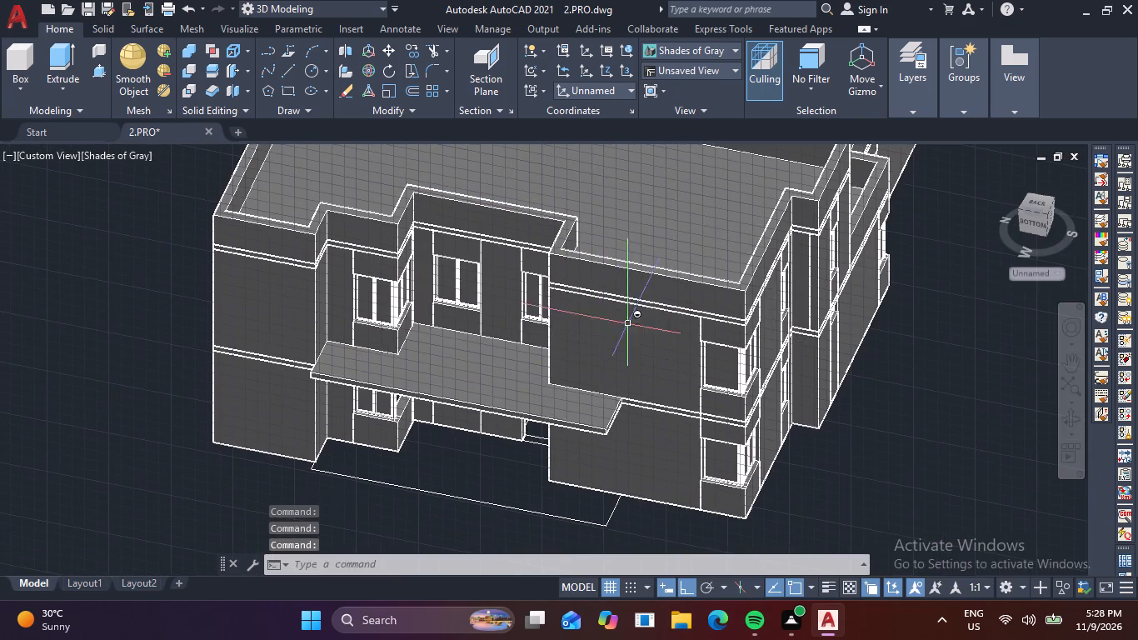
scroll(776, 362, up, 3)
scroll(747, 390, down, 1)
scroll(557, 458, down, 1)
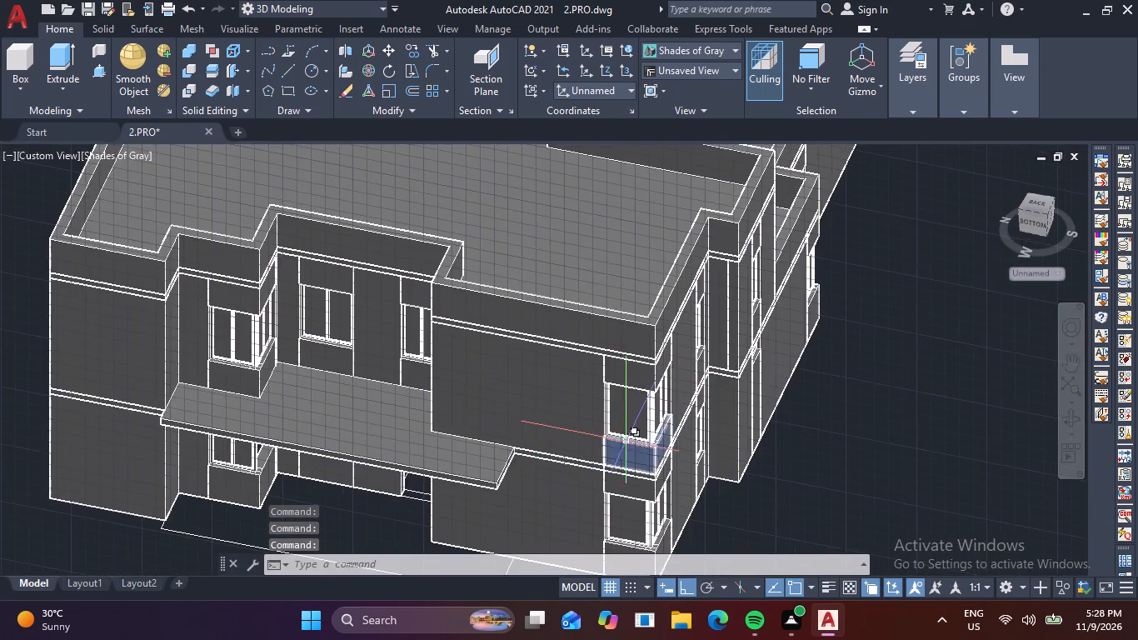
middle_drag(634, 446, 717, 397)
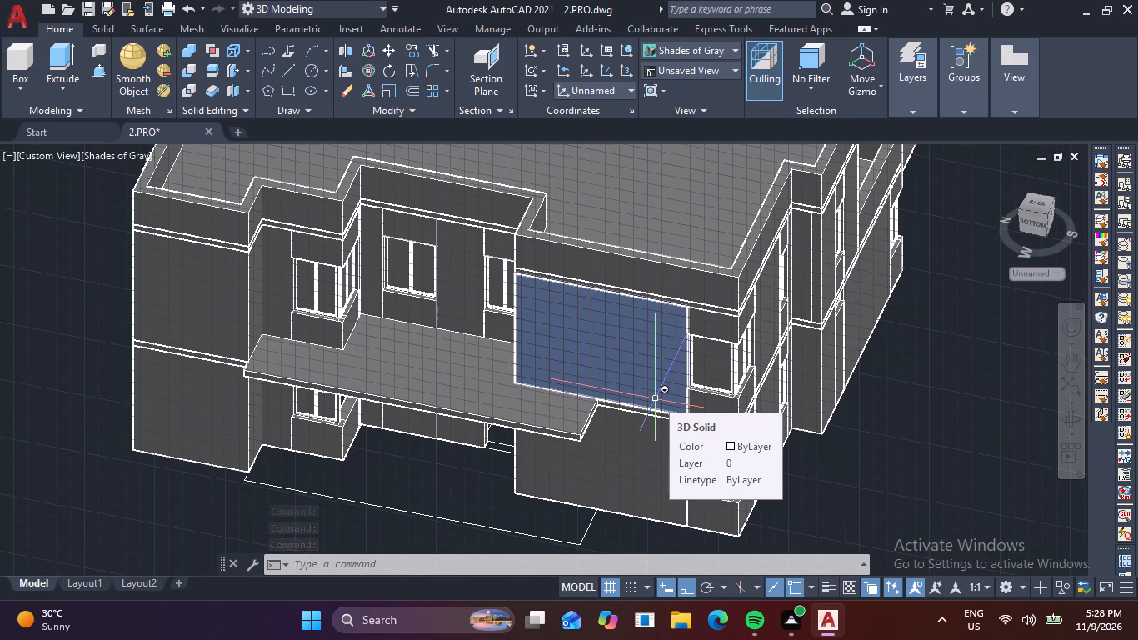
key(Escape)
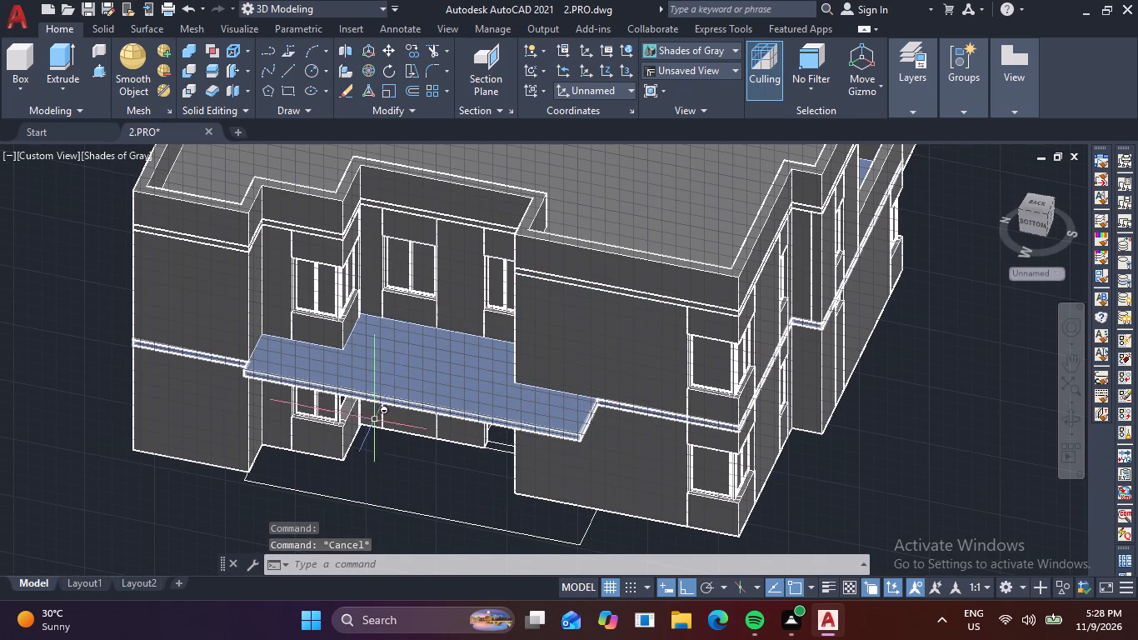
shift+middle_drag(404, 463, 362, 412)
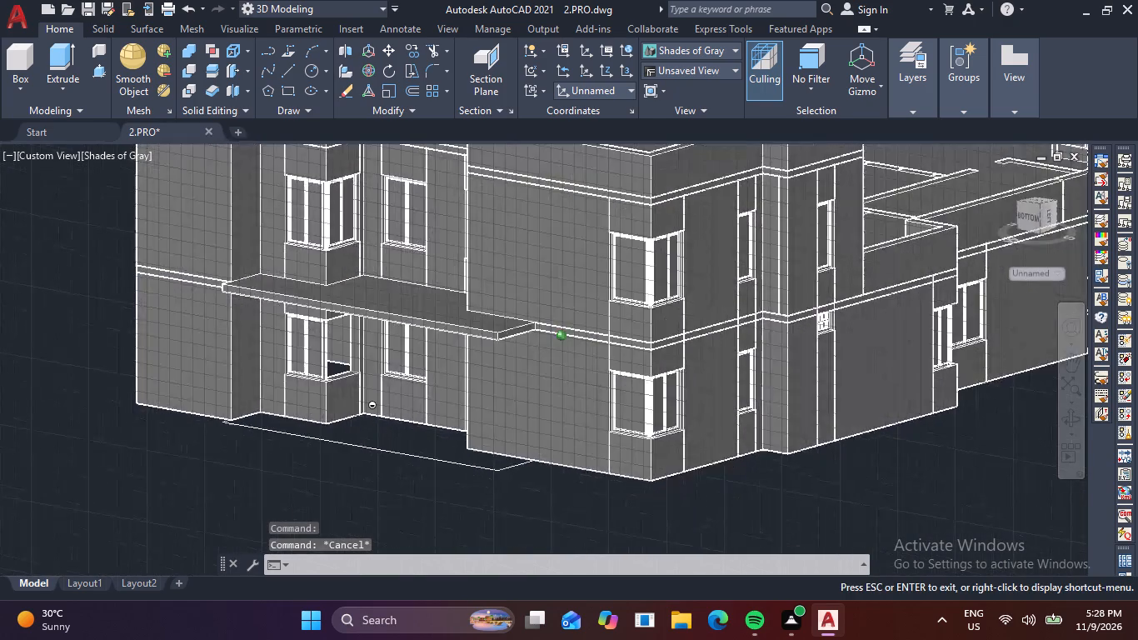
shift+middle_drag(362, 412, 341, 394)
scroll(343, 331, up, 2)
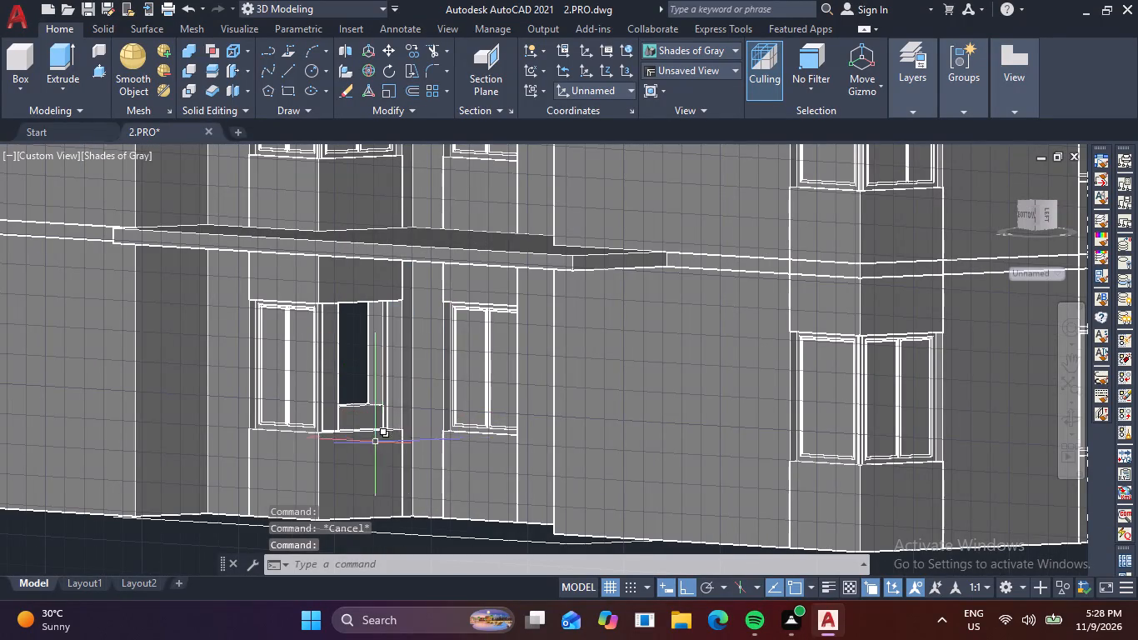
shift+middle_drag(379, 446, 491, 461)
scroll(850, 340, up, 2)
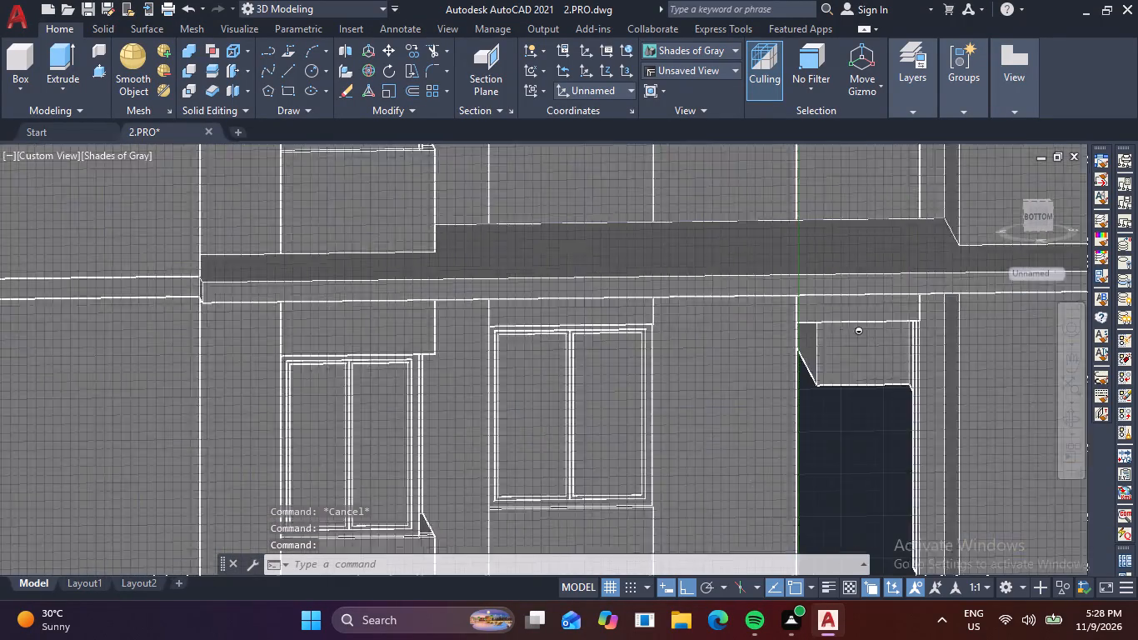
scroll(850, 340, up, 1)
middle_drag(947, 347, 641, 341)
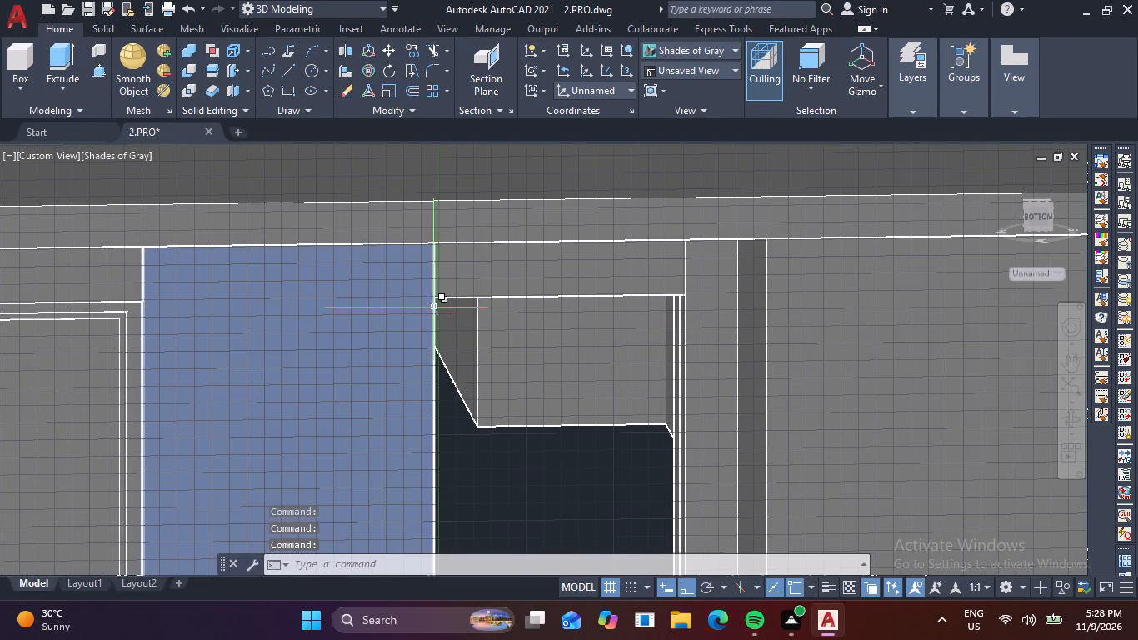
shift+middle_drag(488, 373, 473, 348)
scroll(475, 358, down, 1)
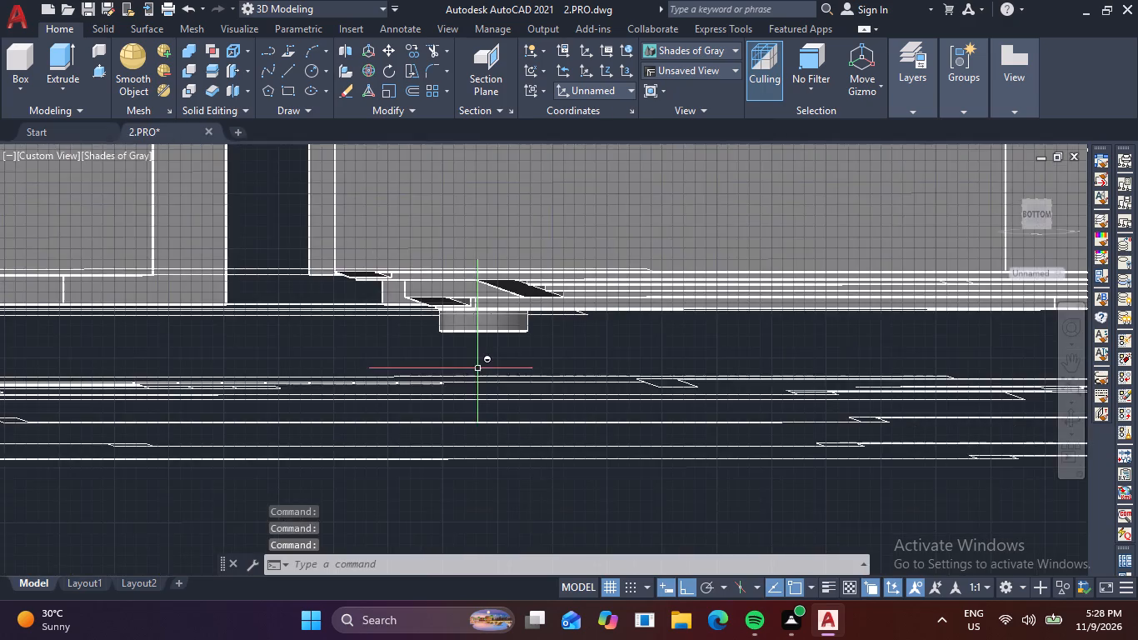
middle_drag(487, 387, 582, 571)
scroll(433, 417, down, 1)
shift+middle_drag(431, 418, 442, 444)
shift+middle_drag(304, 302, 287, 306)
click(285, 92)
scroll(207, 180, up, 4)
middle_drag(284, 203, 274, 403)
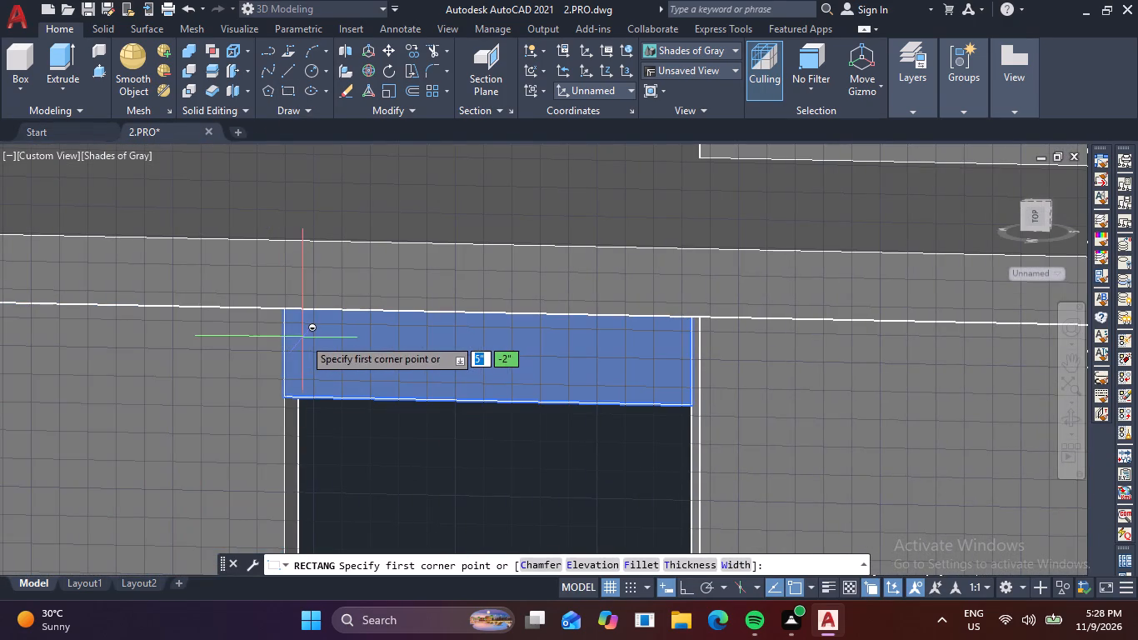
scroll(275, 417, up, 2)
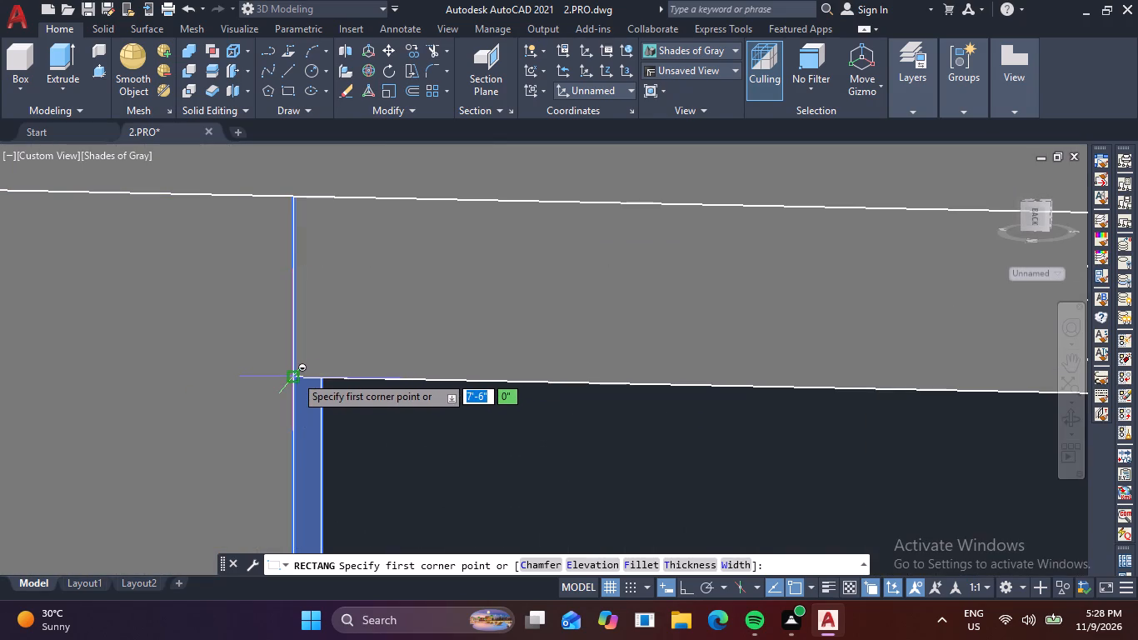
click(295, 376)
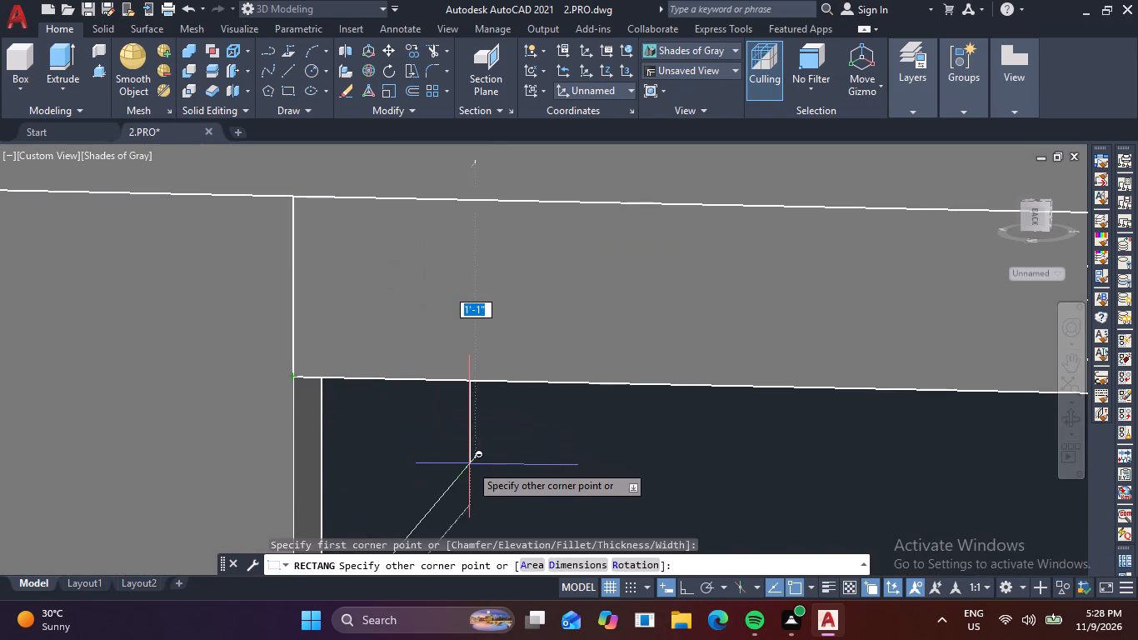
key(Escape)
Draw a rectangle over the tall doorway opening under the canopy, from its upper corner to the diagonally opposite bottom corner.
key(space)
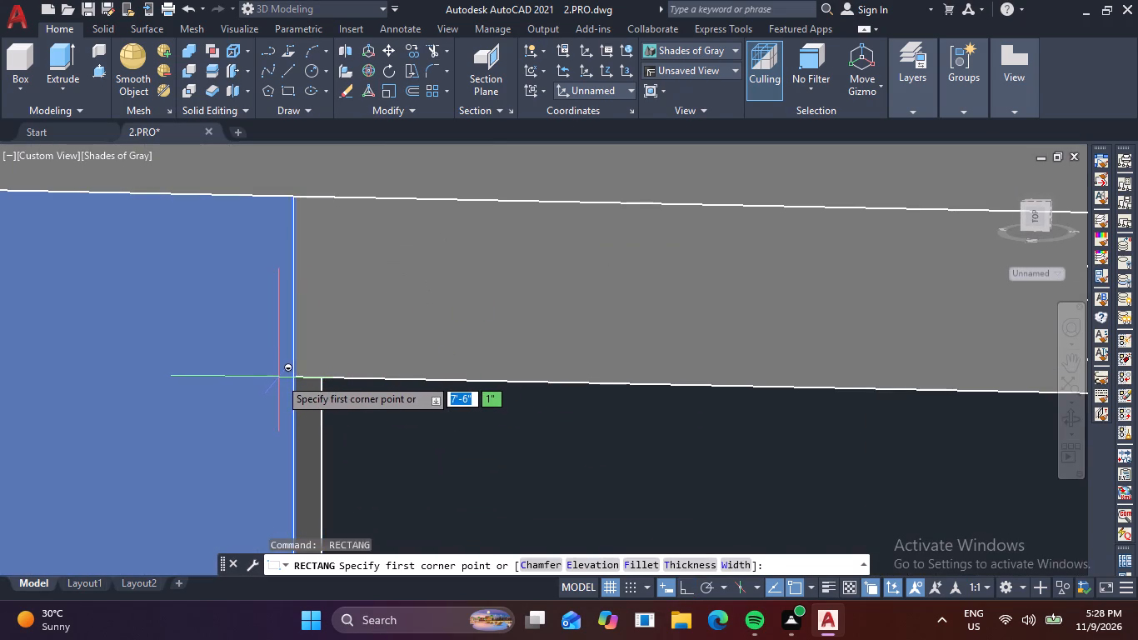
click(299, 377)
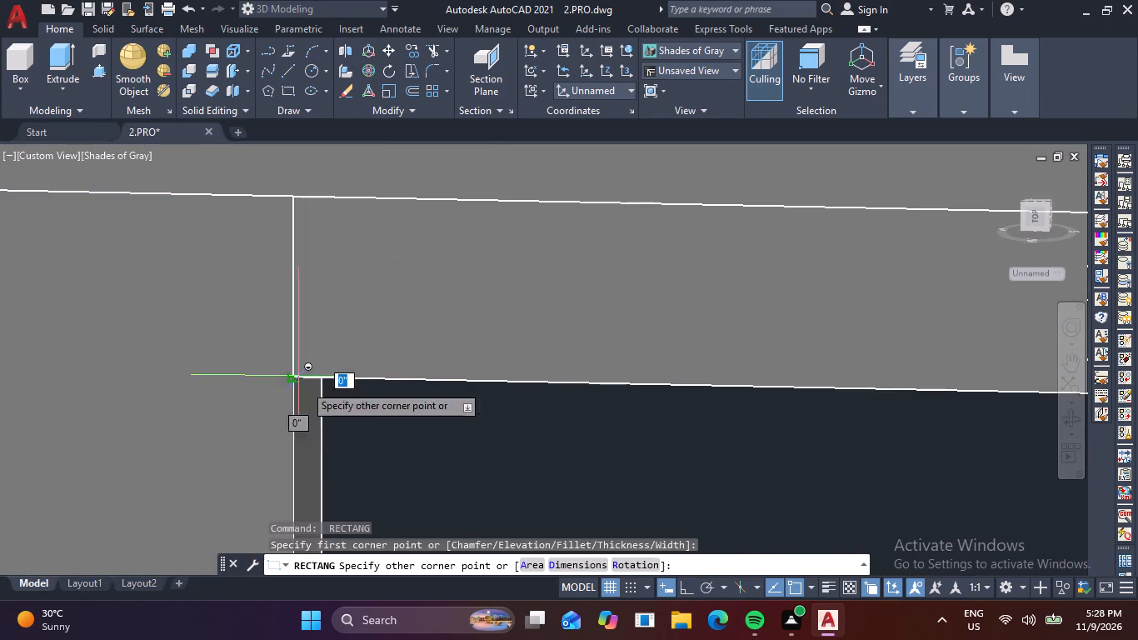
scroll(431, 455, down, 3)
middle_drag(479, 483, 392, 379)
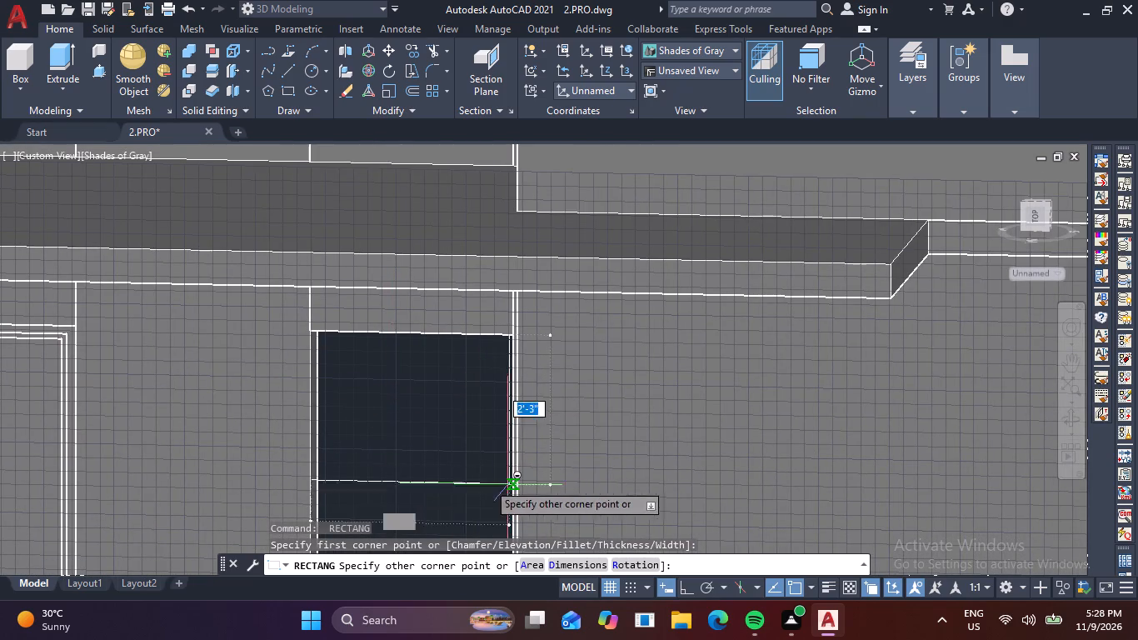
shift+middle_drag(450, 469, 462, 473)
middle_drag(544, 492, 300, 294)
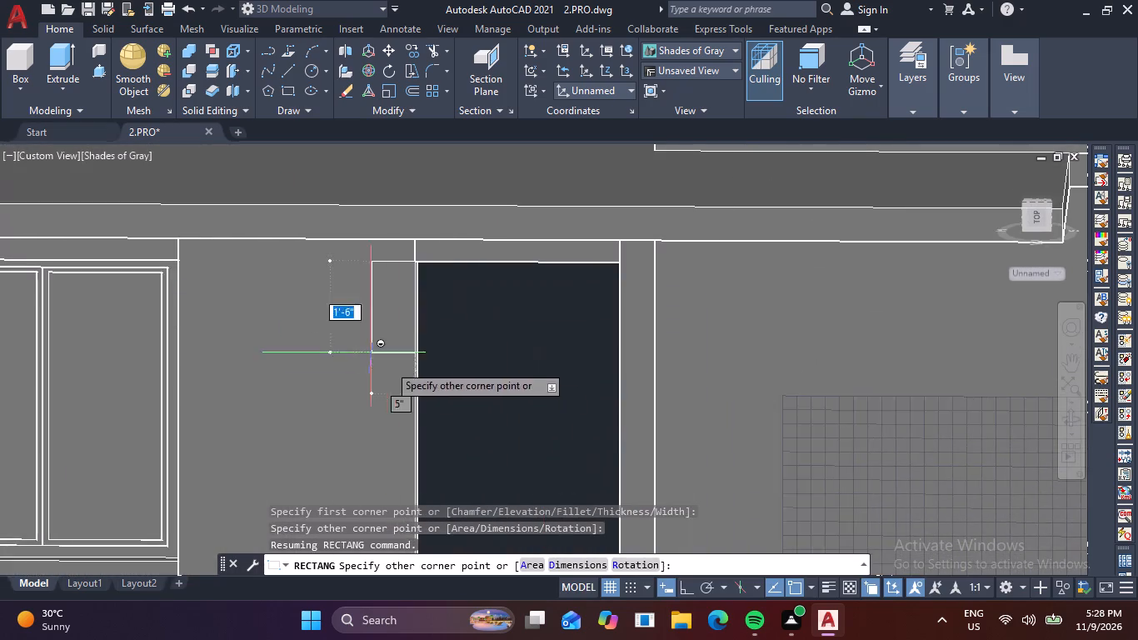
scroll(420, 392, down, 2)
scroll(411, 354, up, 3)
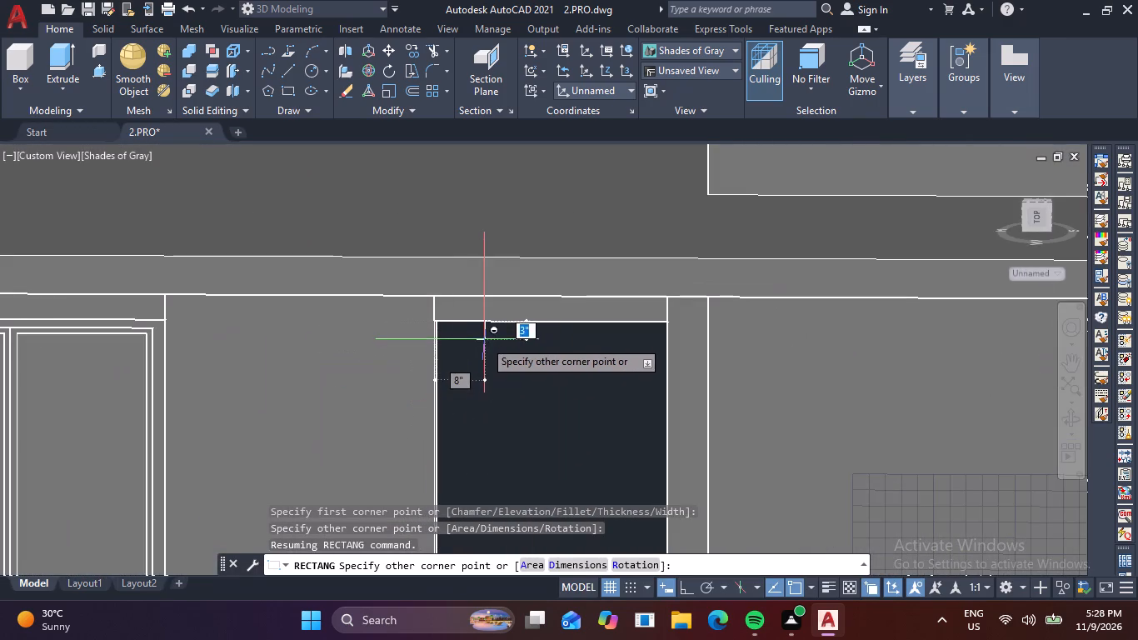
scroll(482, 341, up, 4)
scroll(541, 461, down, 1)
middle_drag(541, 461, 407, 341)
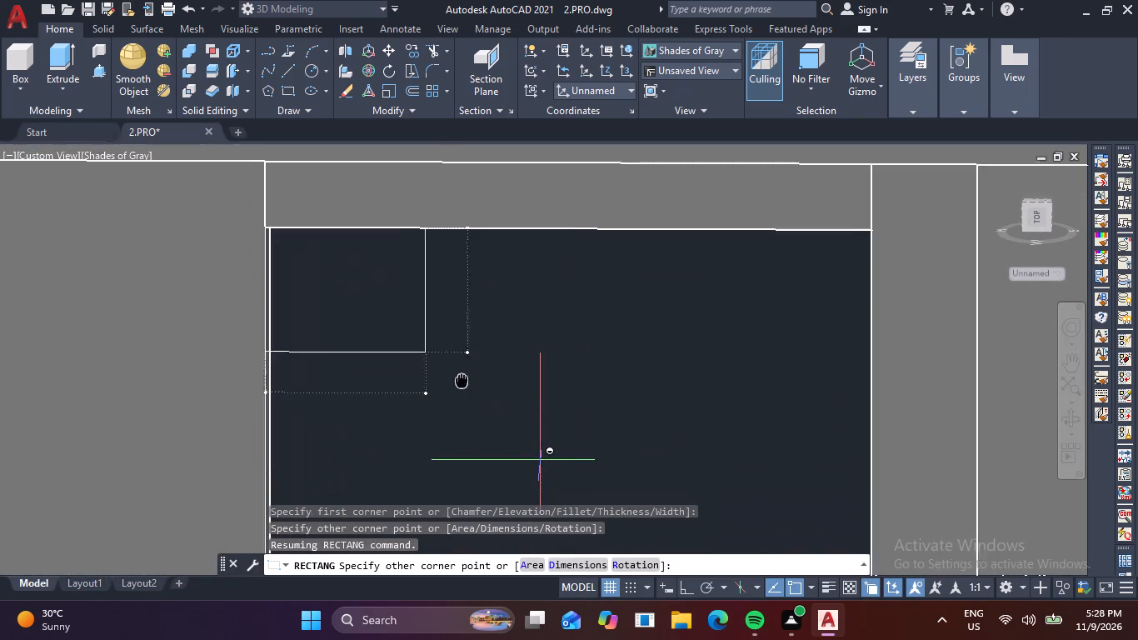
middle_drag(407, 341, 393, 332)
scroll(440, 366, down, 3)
middle_drag(501, 449, 362, 310)
scroll(377, 365, down, 1)
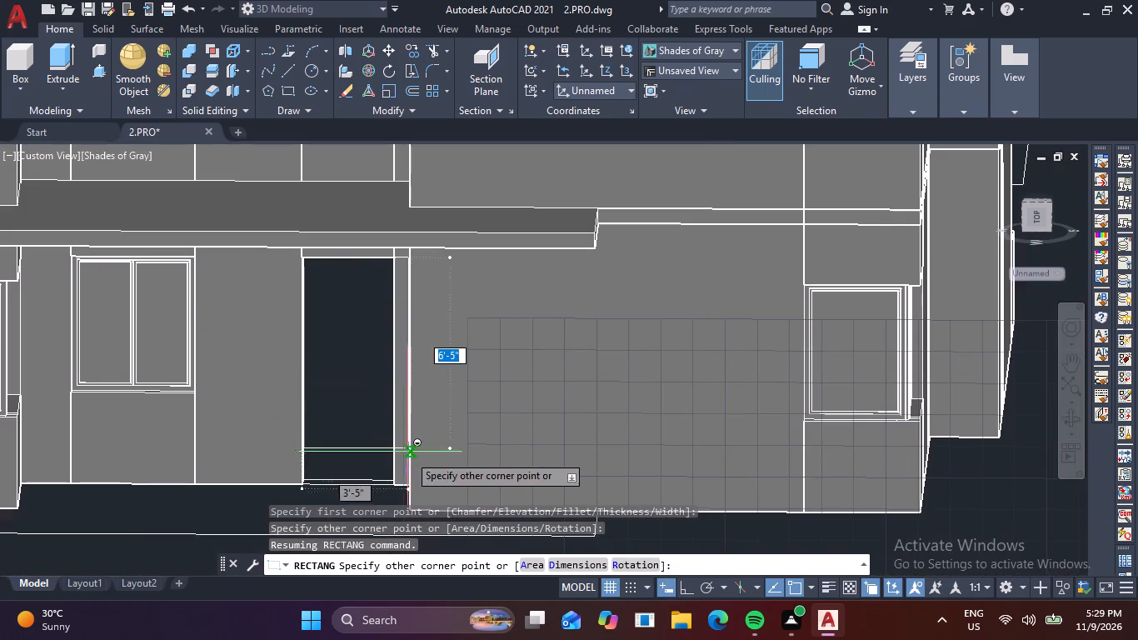
scroll(394, 481, up, 7)
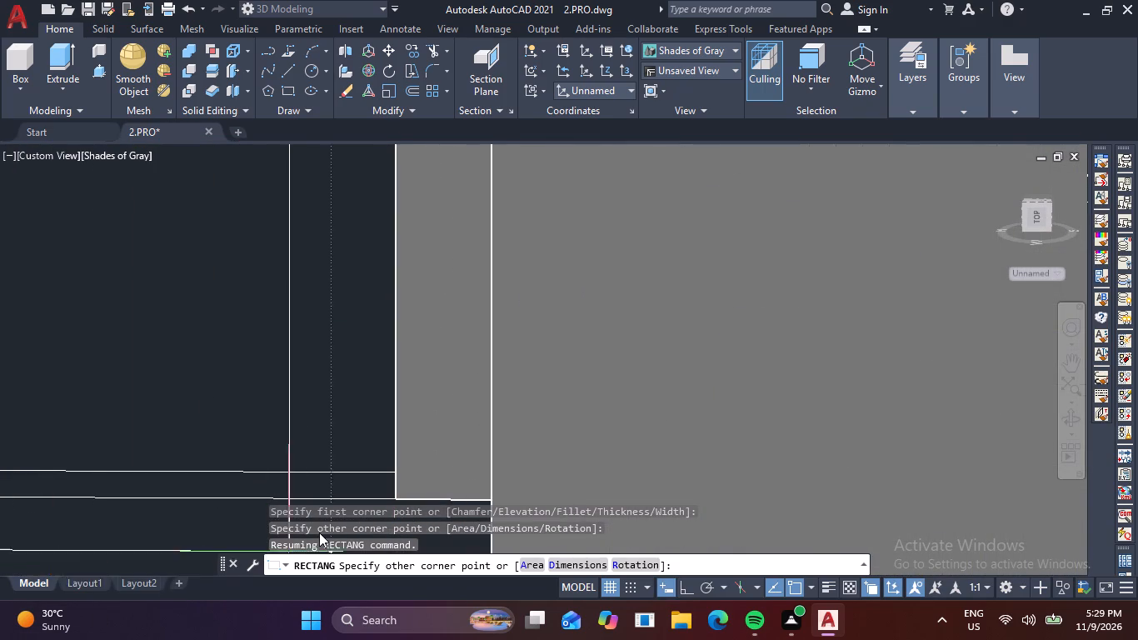
middle_drag(390, 467, 498, 343)
scroll(503, 407, up, 3)
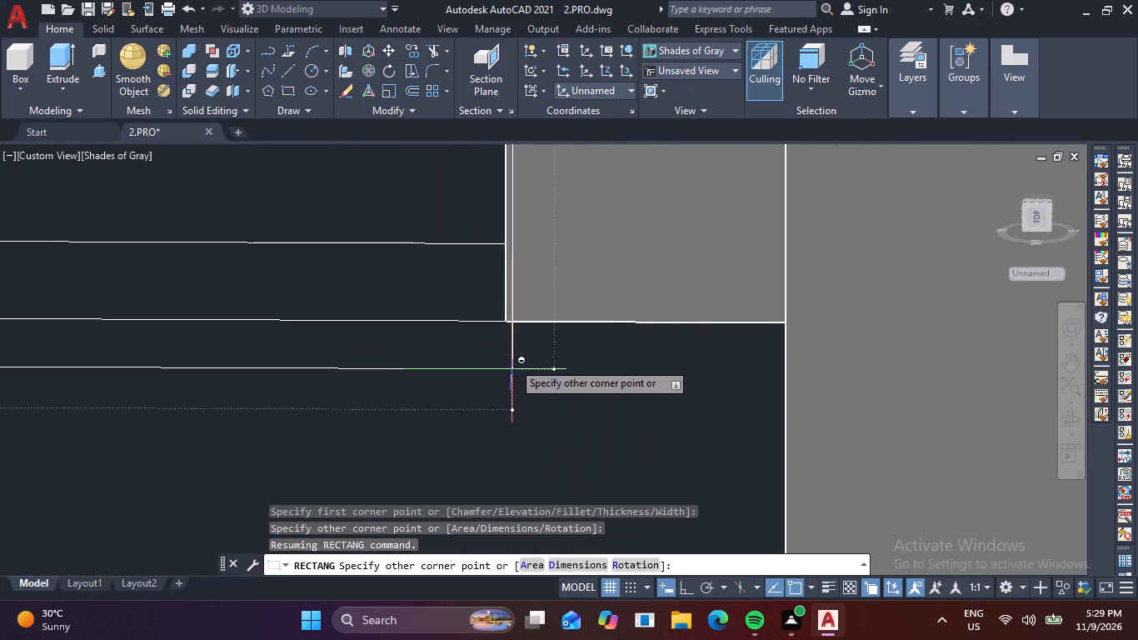
click(507, 321)
Move the doorway rectangle along the depth axis about 129' out in front of the building, into empty space.
scroll(395, 472, down, 2)
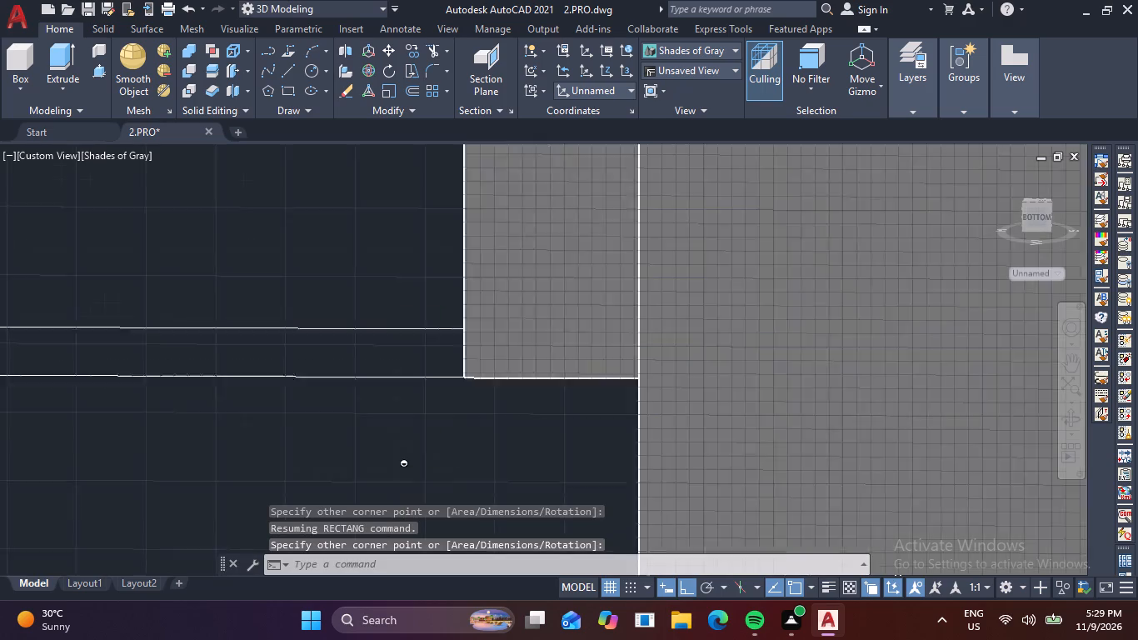
scroll(395, 472, down, 2)
middle_drag(401, 471, 503, 465)
click(432, 437)
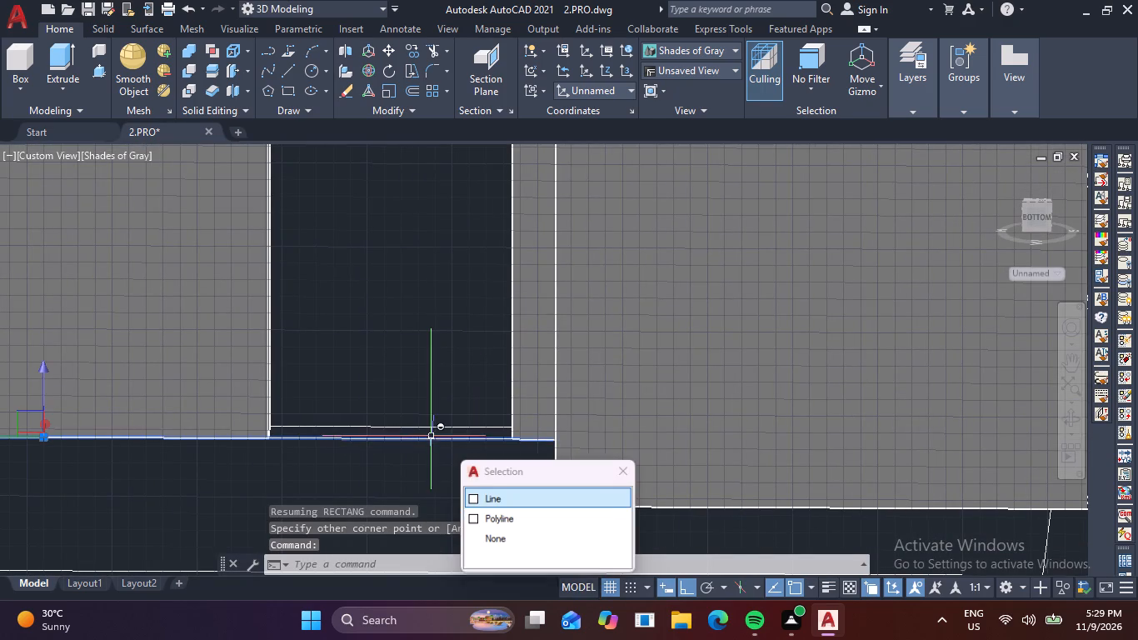
key(Escape)
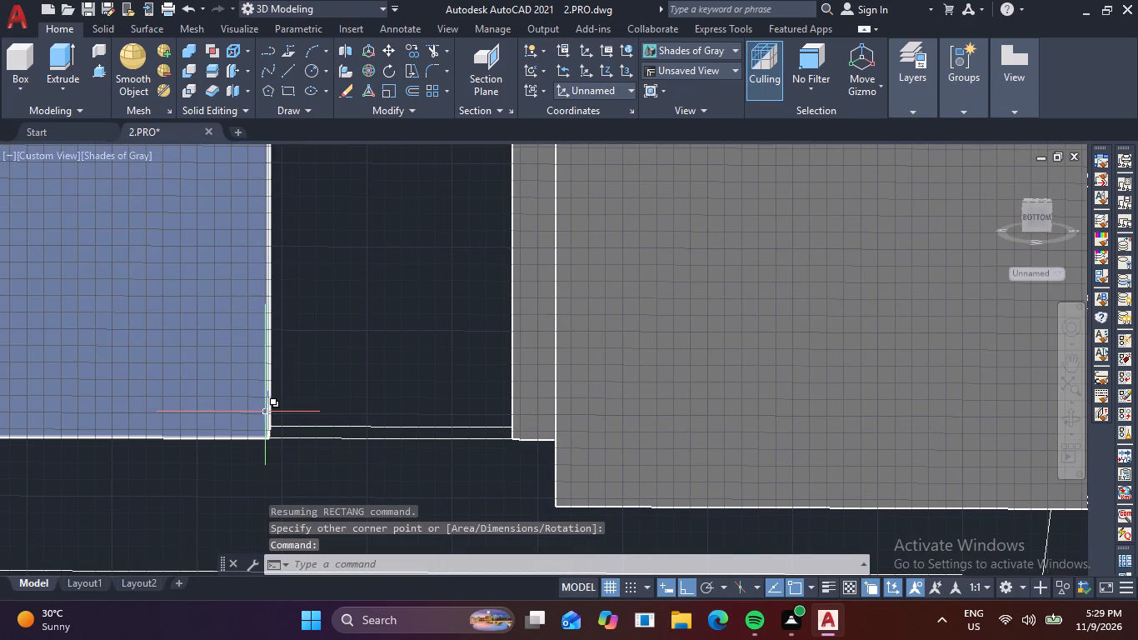
click(267, 411)
click(307, 501)
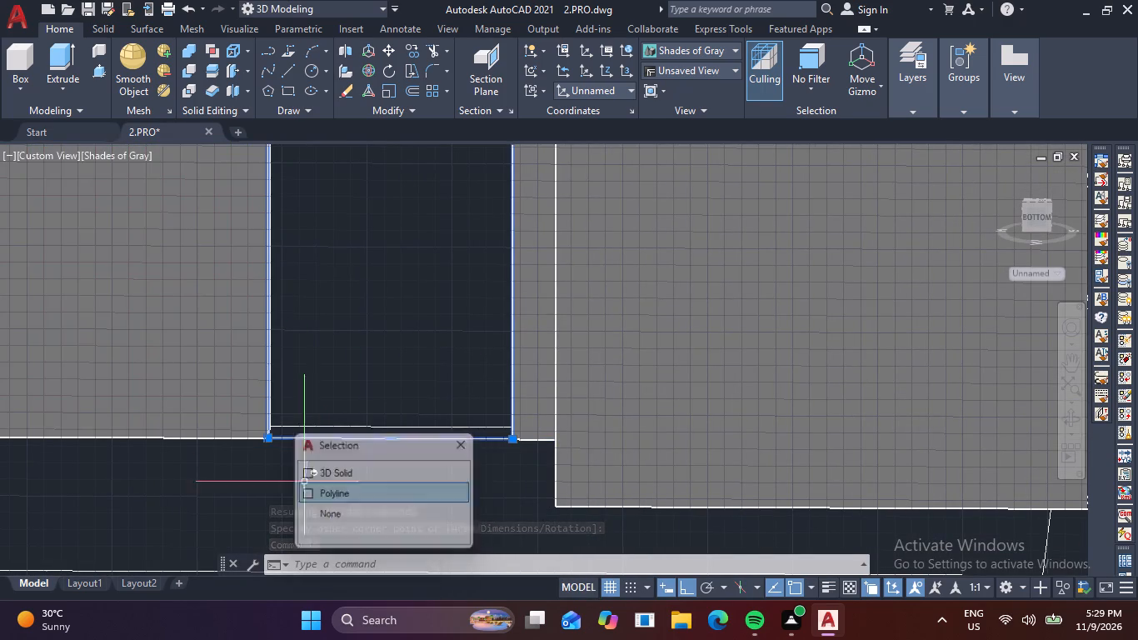
scroll(388, 397, down, 2)
middle_drag(383, 404, 369, 493)
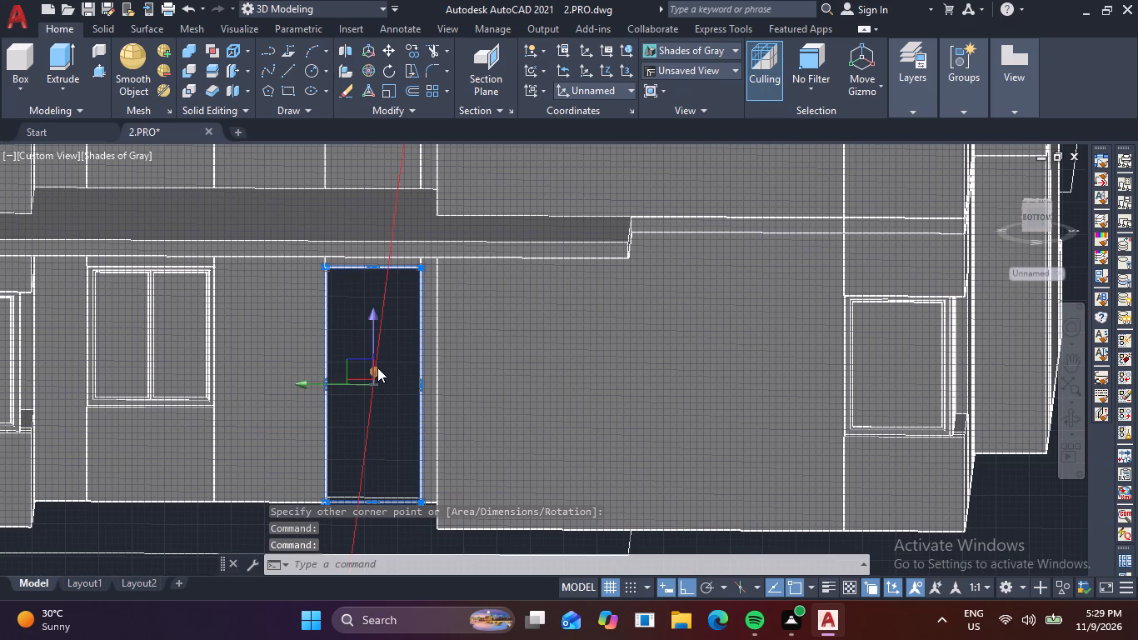
drag(377, 367, 374, 384)
scroll(352, 519, down, 3)
middle_drag(357, 516, 401, 329)
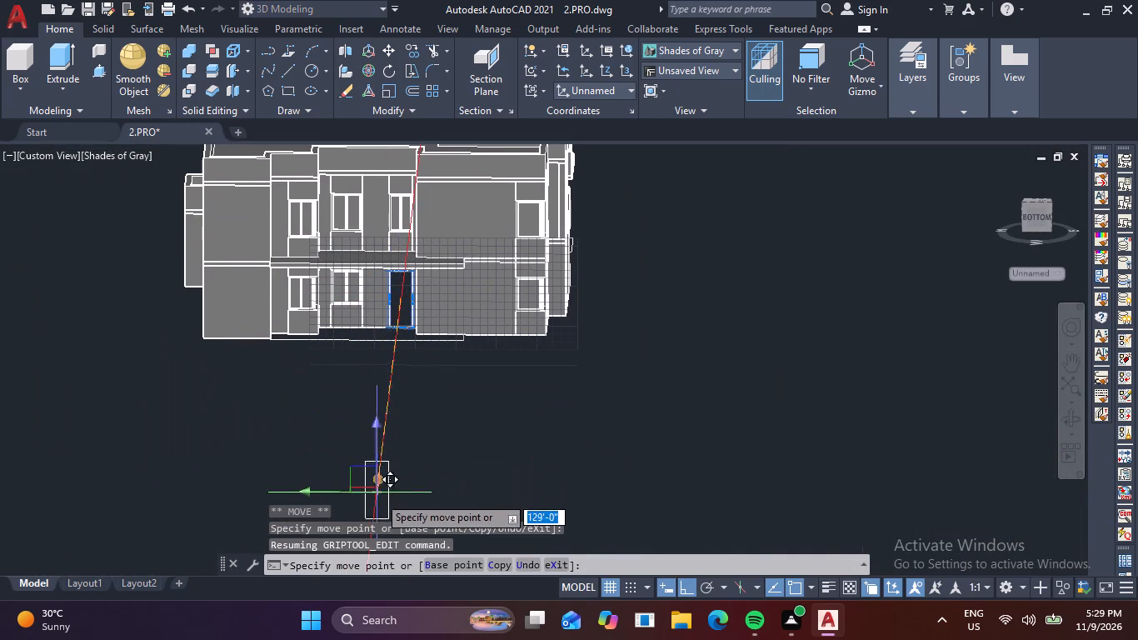
click(378, 496)
scroll(382, 492, up, 3)
key(Escape)
Offset the doorway rectangle 2" inward to form the frame's inner outline.
middle_drag(434, 467, 550, 320)
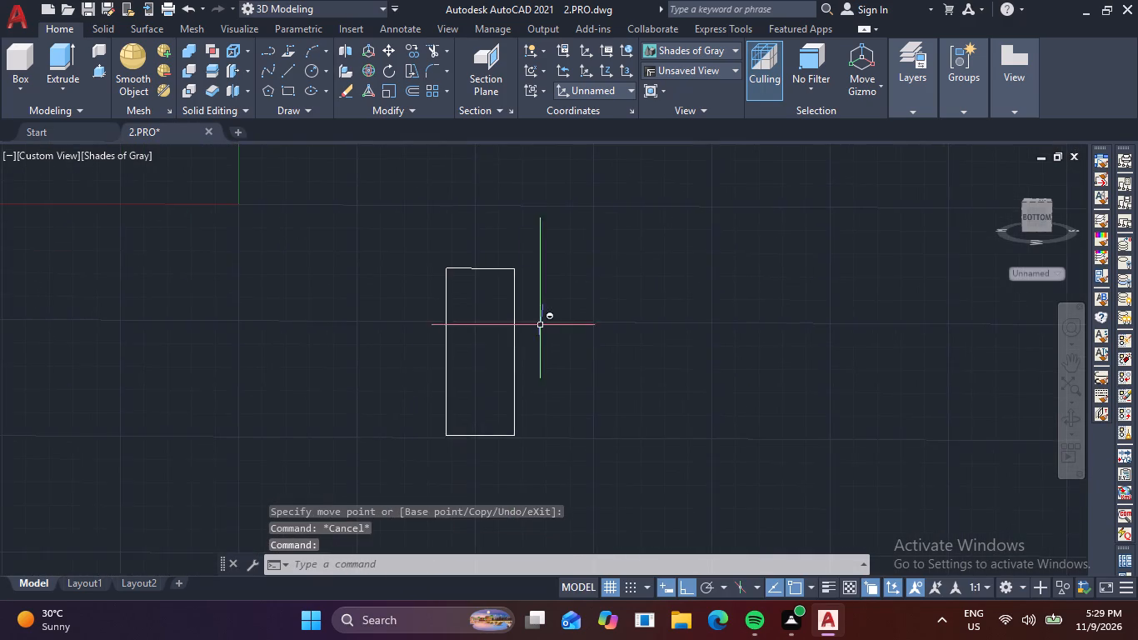
scroll(482, 403, up, 3)
scroll(565, 407, down, 2)
middle_drag(608, 397, 605, 422)
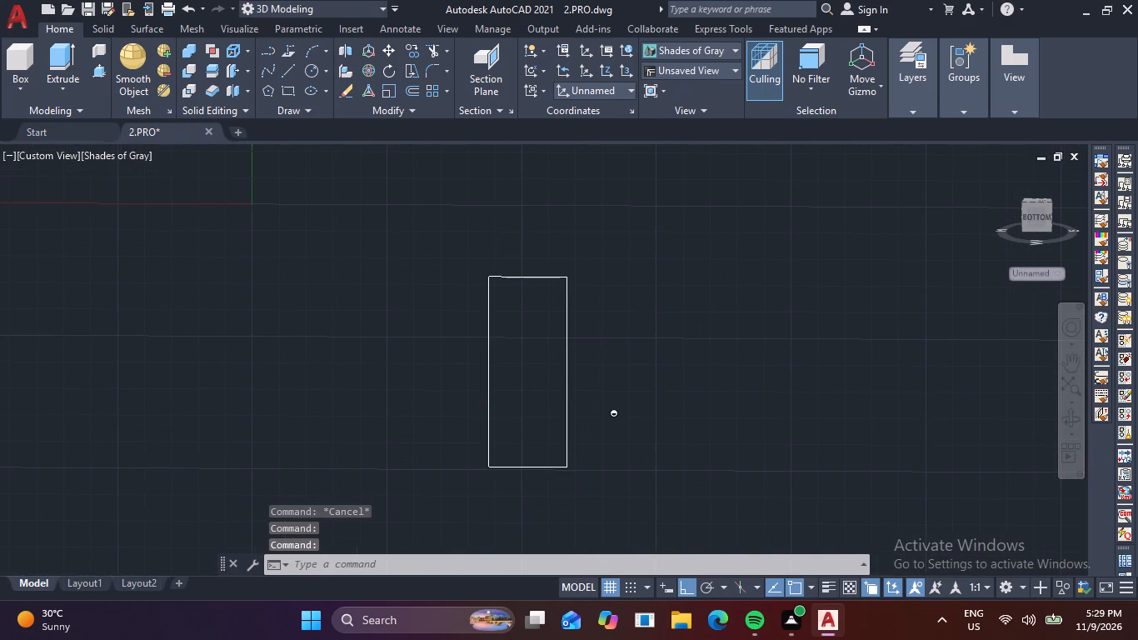
text(O)
key(space)
key(1)
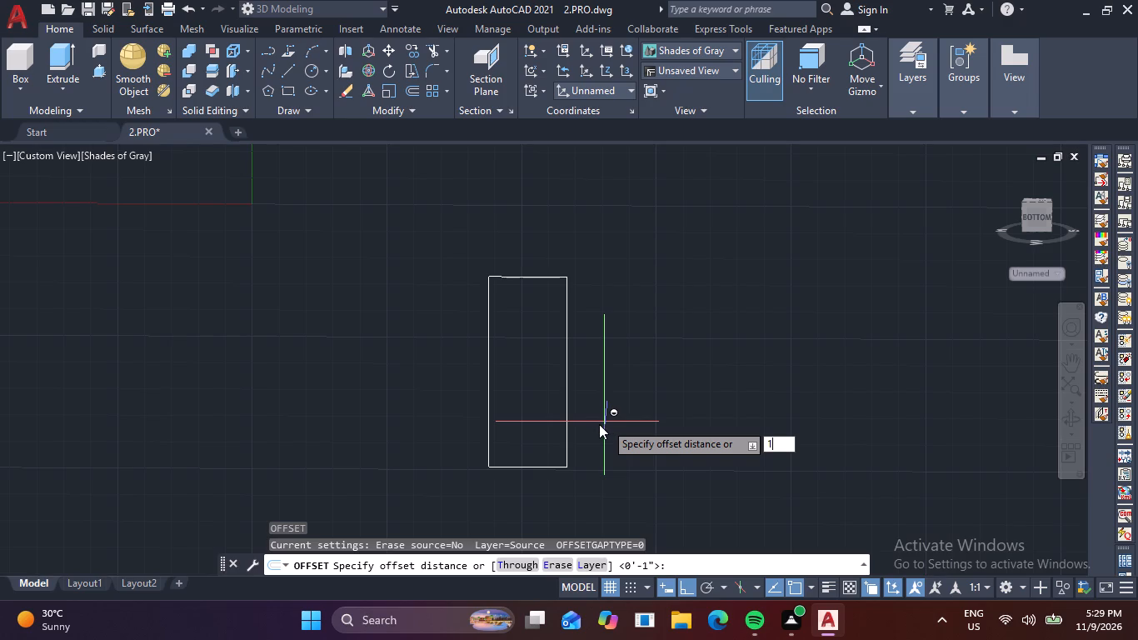
key(BackSpace)
key(2)
key(space)
click(549, 279)
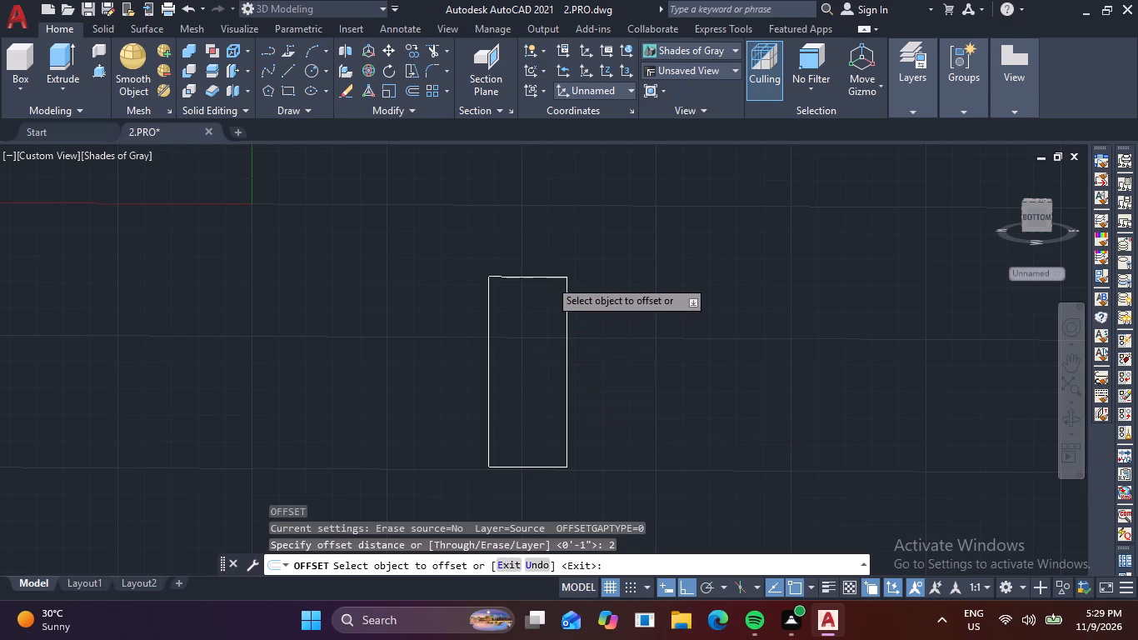
click(549, 325)
key(Escape)
key(Escape)
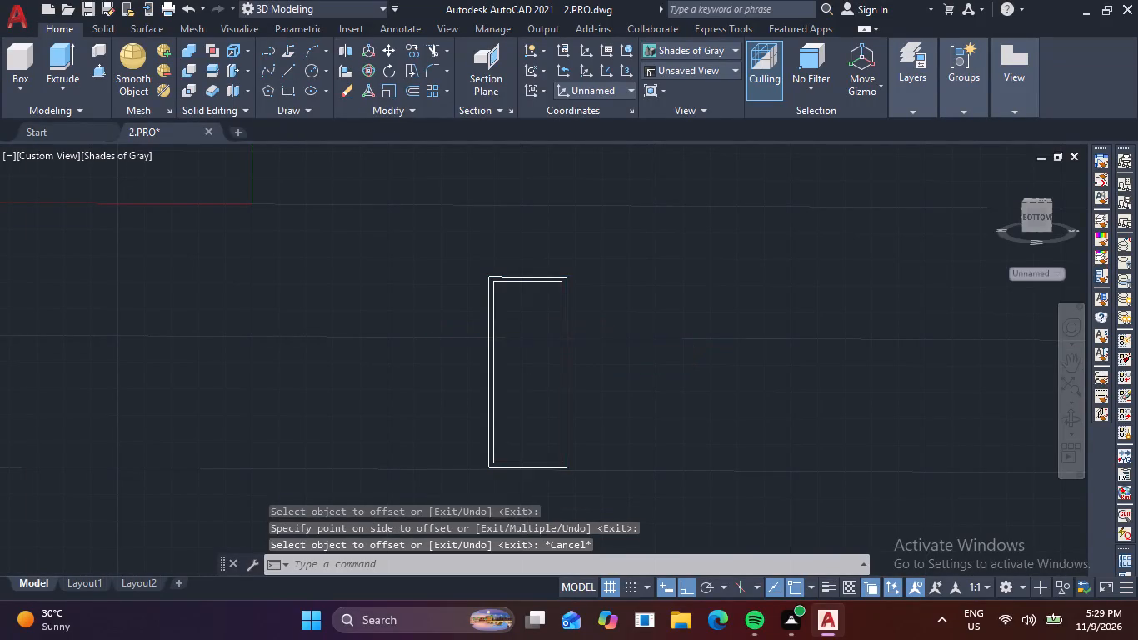
Draw a slanted line from the inner frame's upper corner to just short of the opposite jamb as the open door leaf's top edge.
key(l)
key(Escape)
key(l)
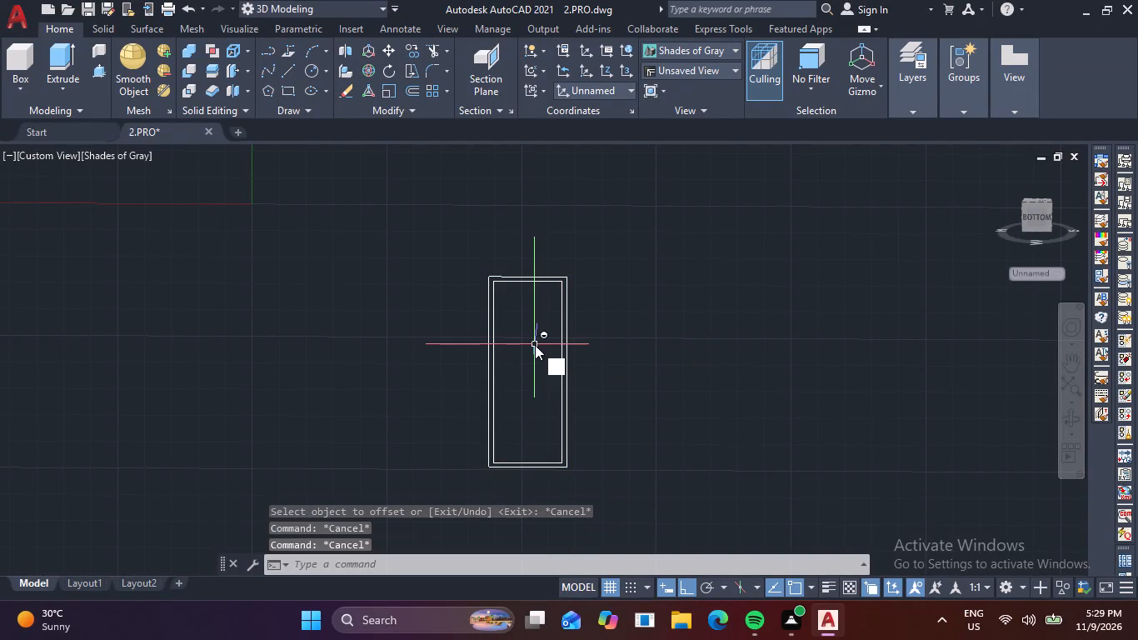
key(space)
scroll(548, 308, up, 3)
middle_drag(558, 302, 564, 332)
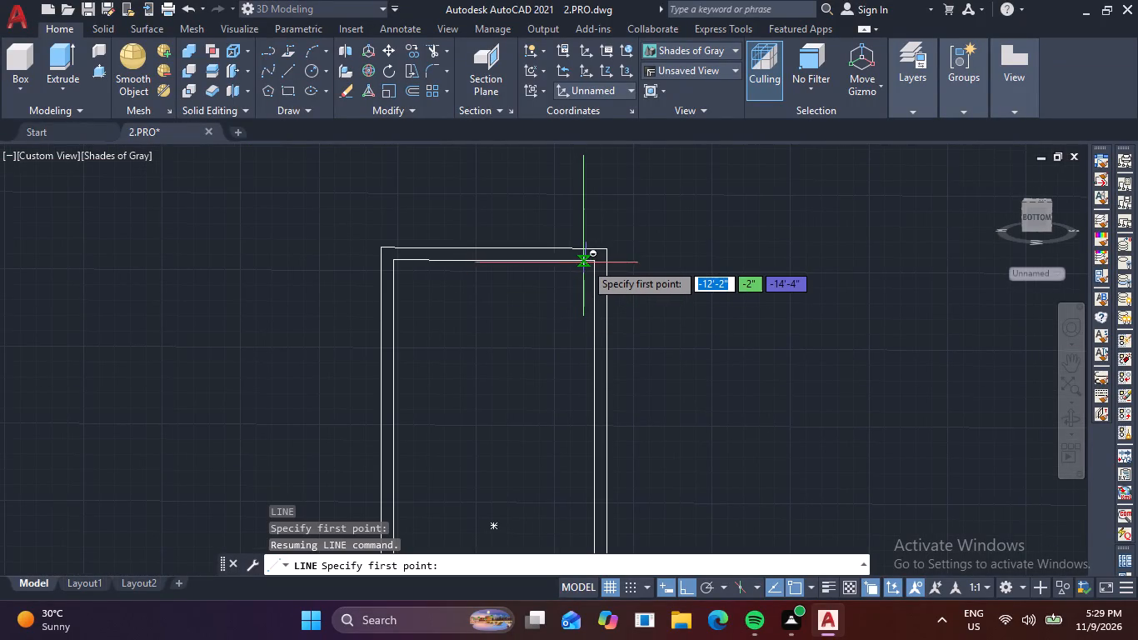
click(590, 261)
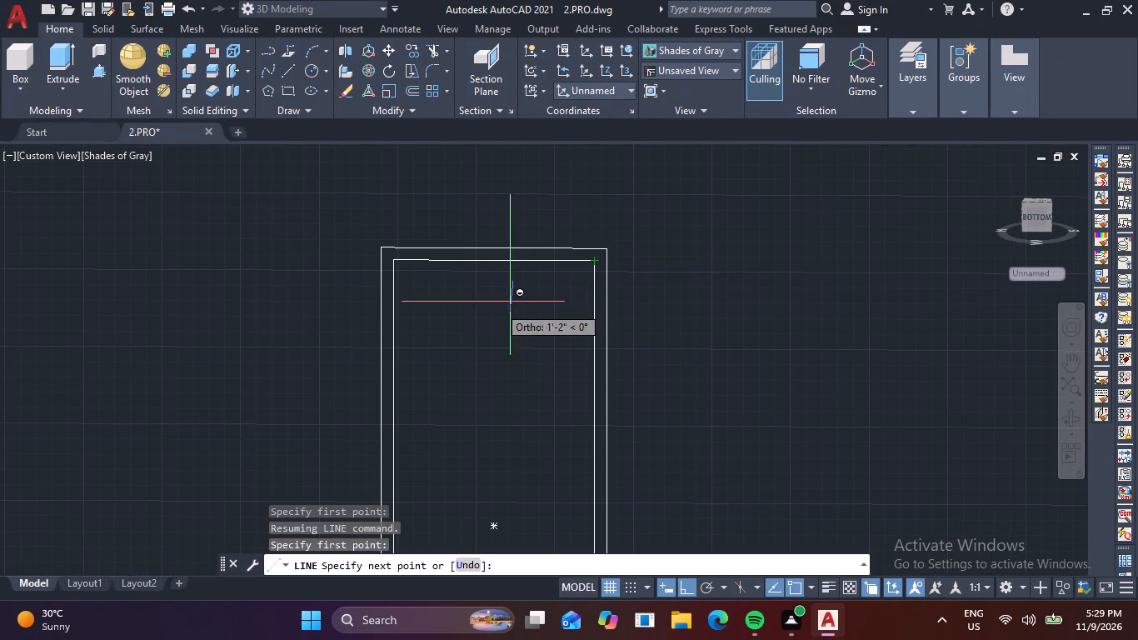
key(F8)
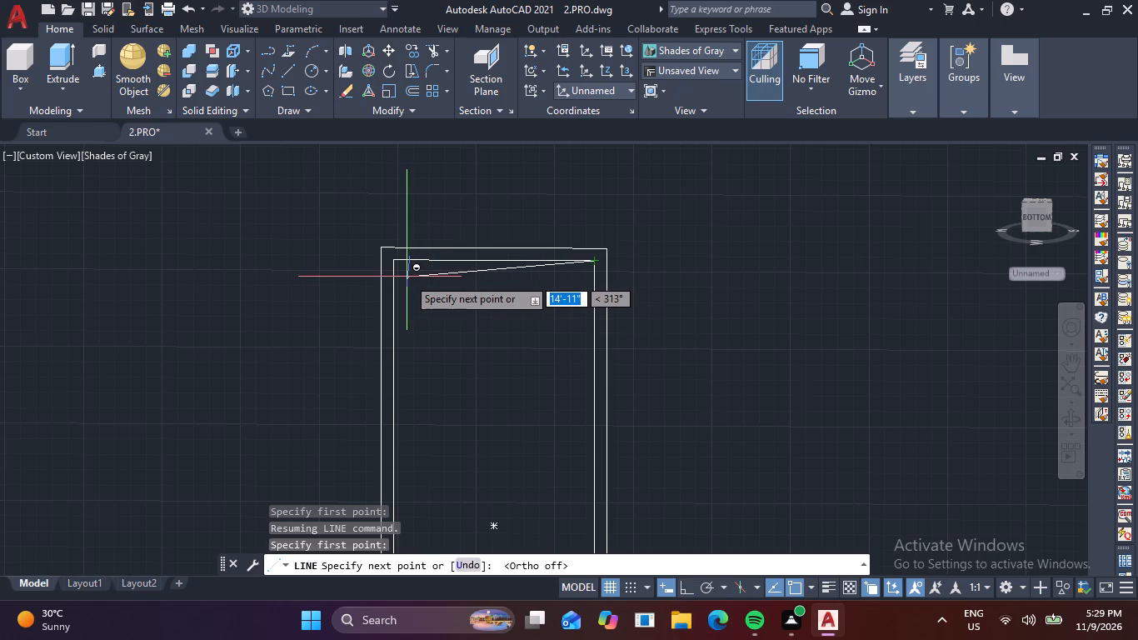
click(423, 277)
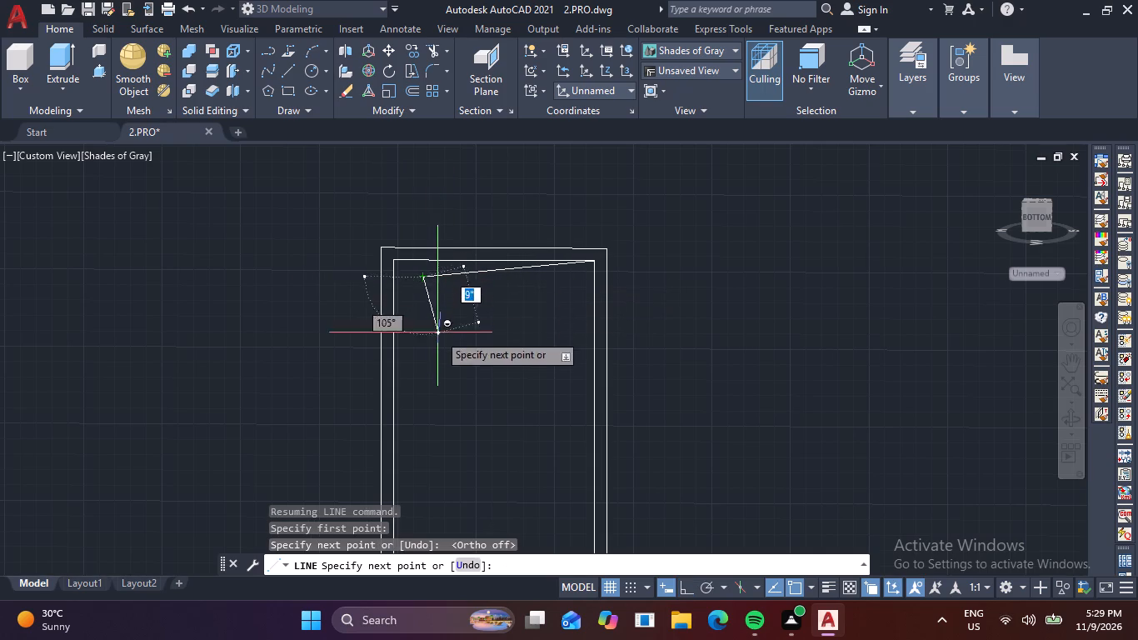
Continue with a vertical line about 6'-7" long, and close the leaf outline with a slanted line to the inner frame's bottom corner.
scroll(434, 342, down, 2)
middle_drag(423, 370, 430, 288)
key(F8)
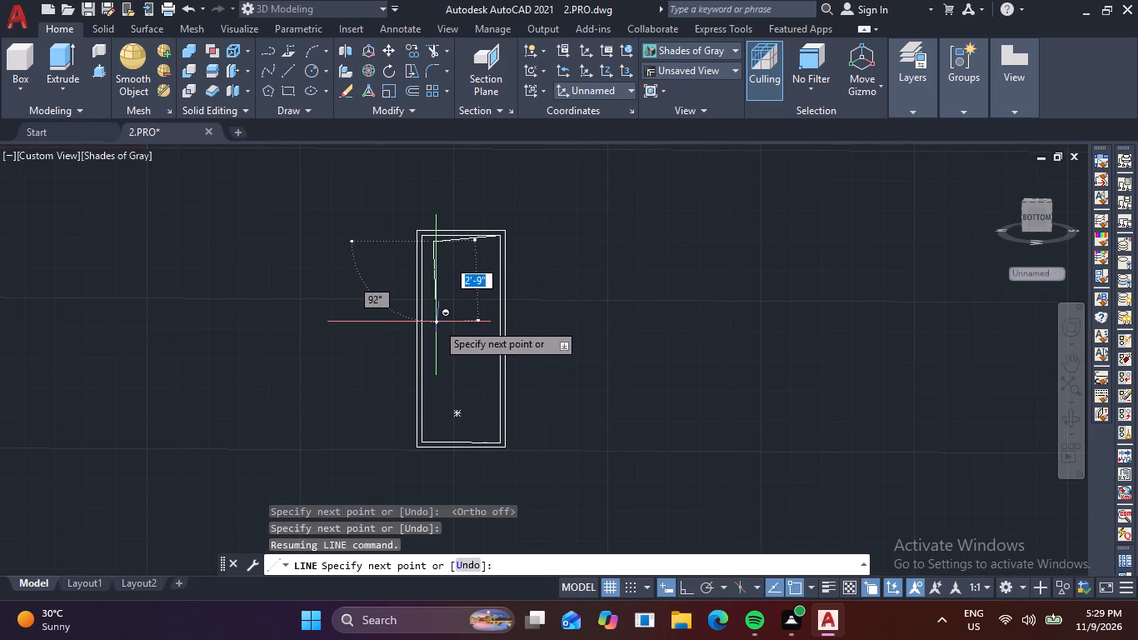
scroll(420, 422, up, 3)
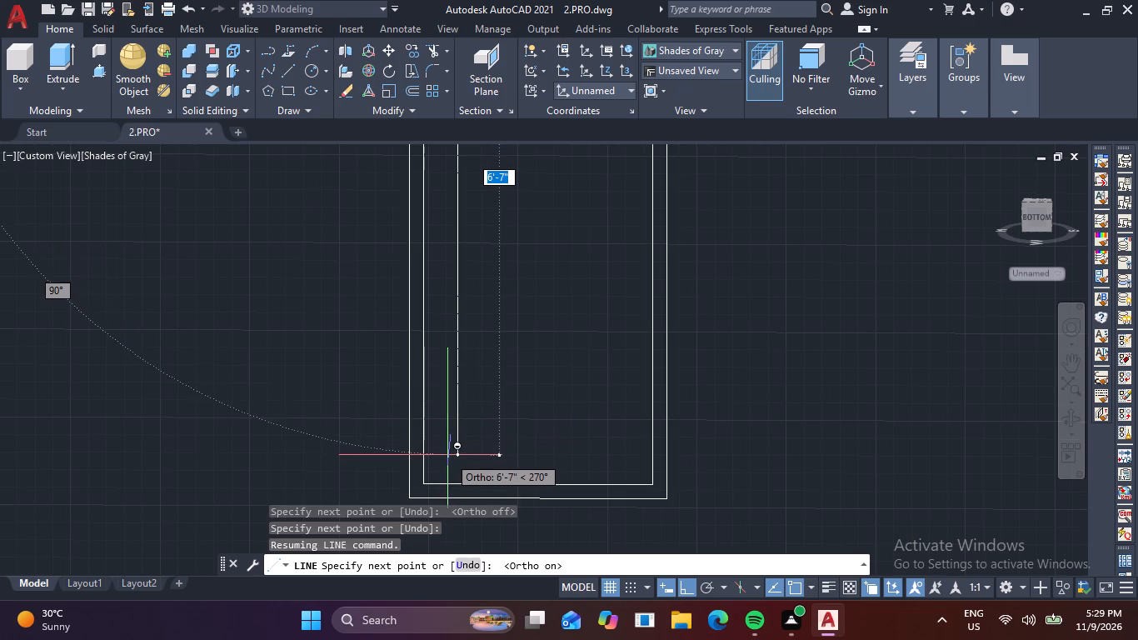
click(458, 461)
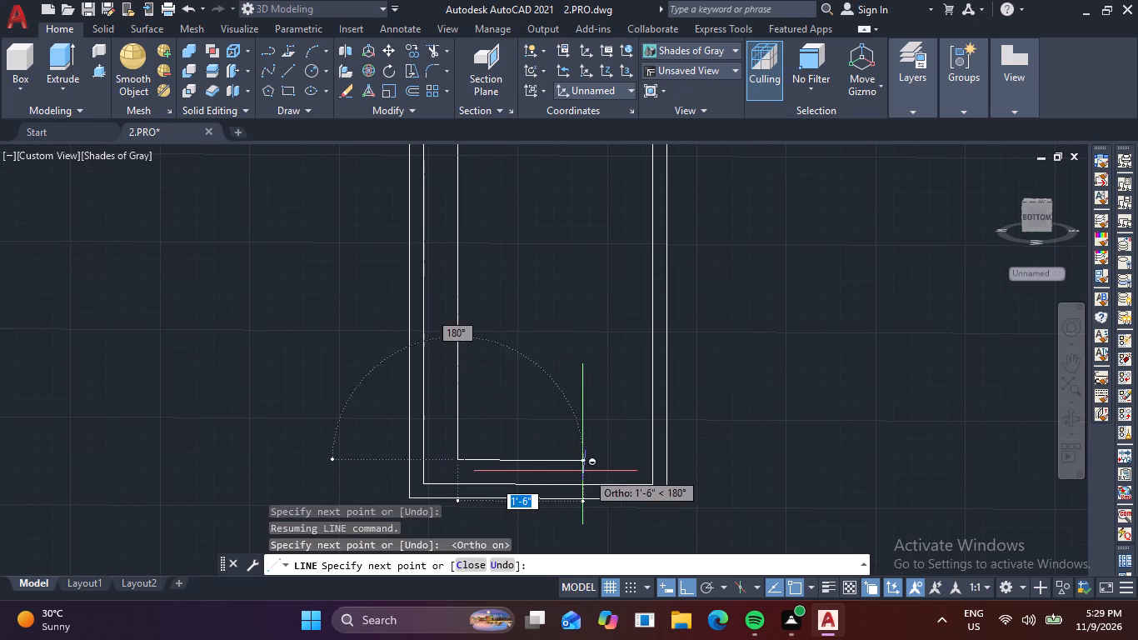
key(F8)
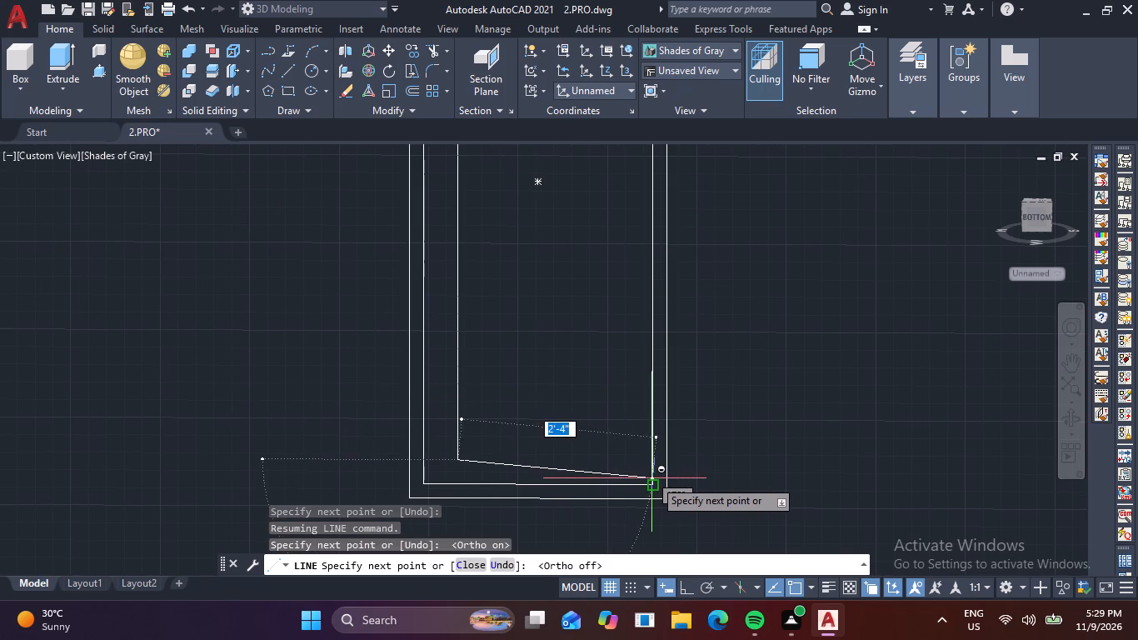
click(654, 486)
key(Escape)
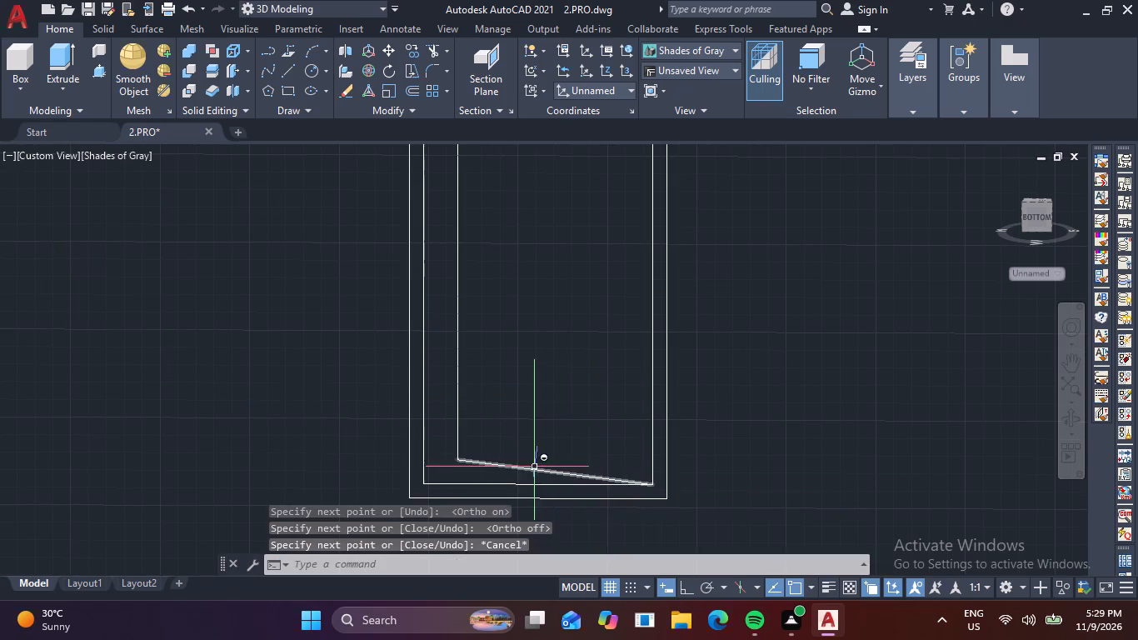
scroll(532, 466, down, 2)
key(Escape)
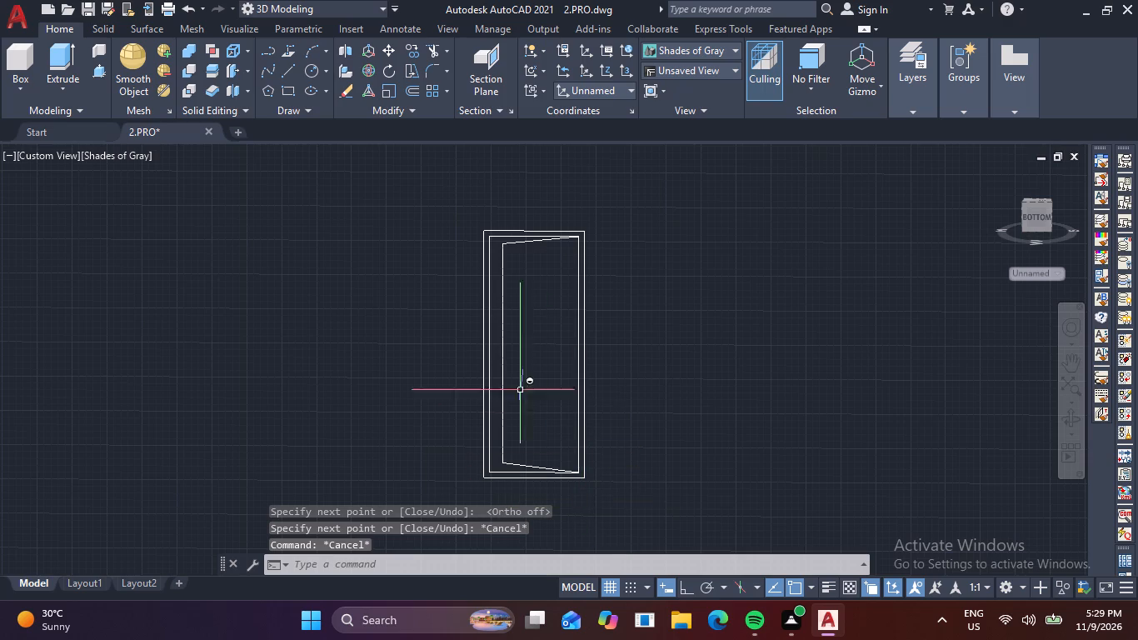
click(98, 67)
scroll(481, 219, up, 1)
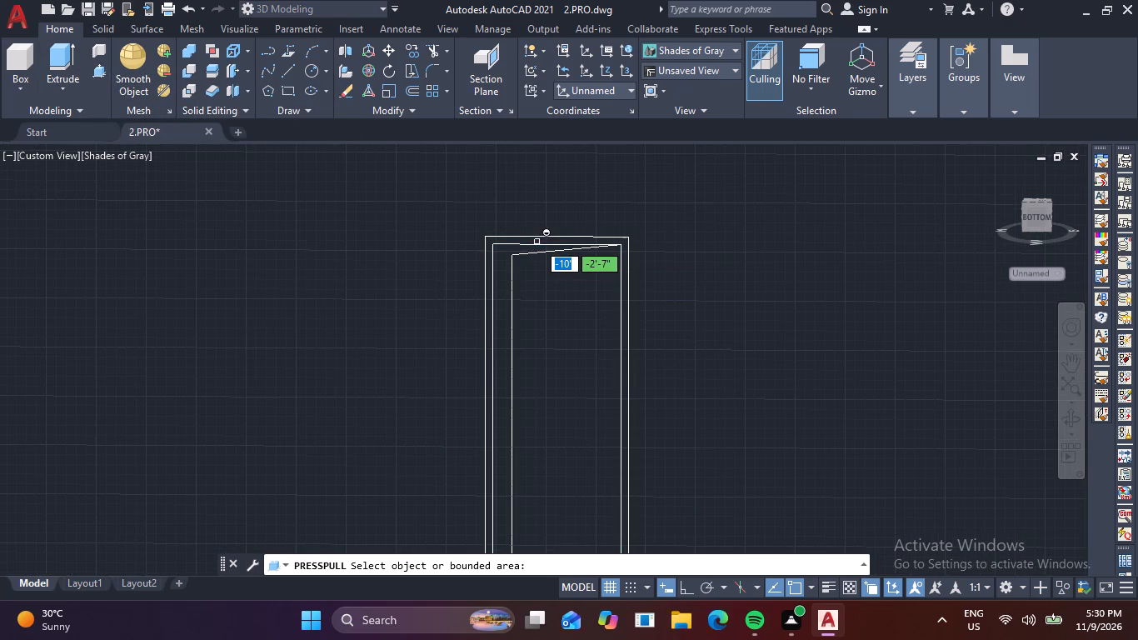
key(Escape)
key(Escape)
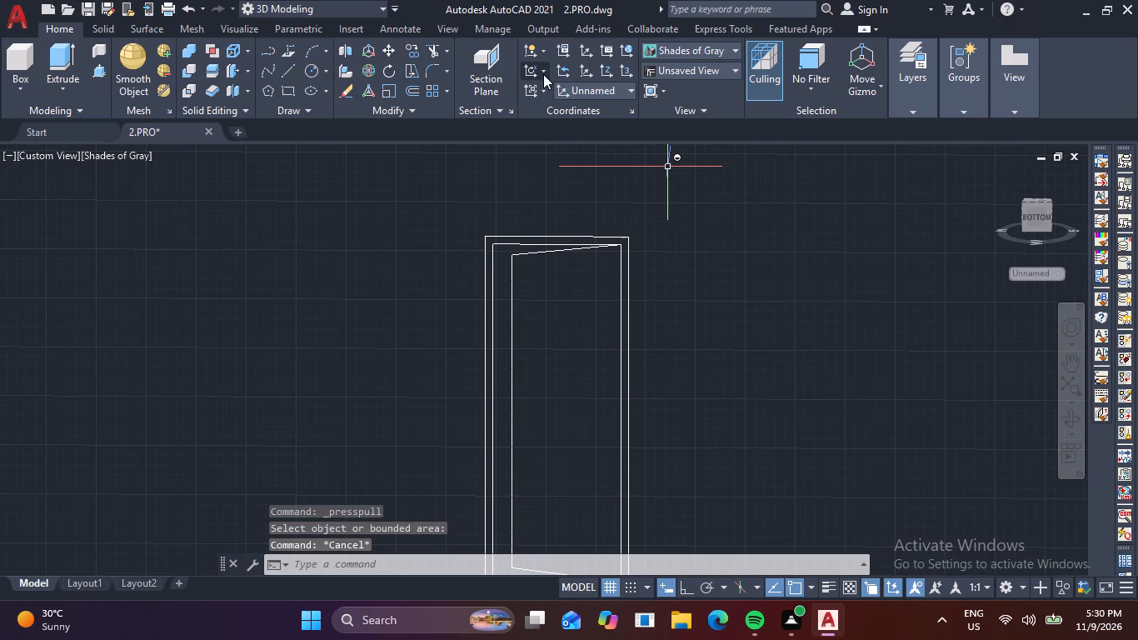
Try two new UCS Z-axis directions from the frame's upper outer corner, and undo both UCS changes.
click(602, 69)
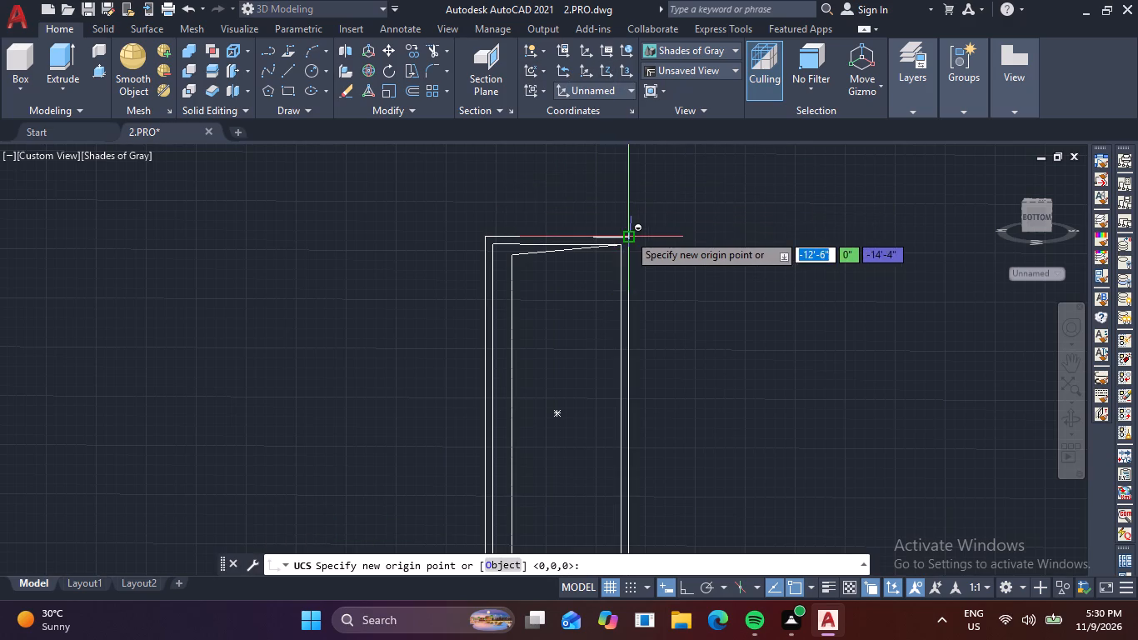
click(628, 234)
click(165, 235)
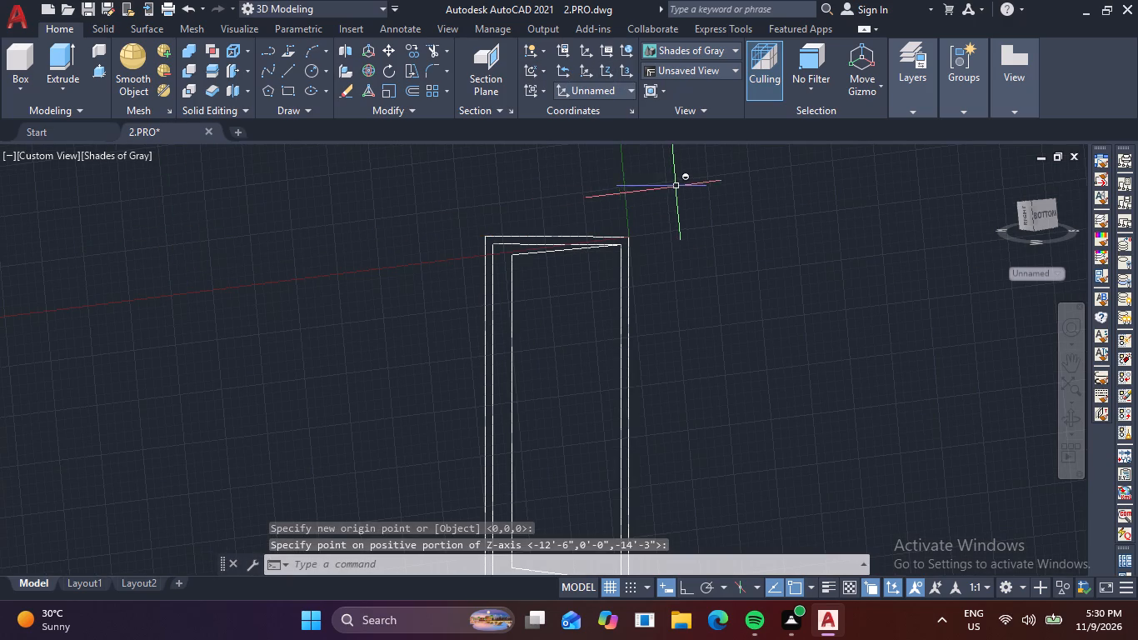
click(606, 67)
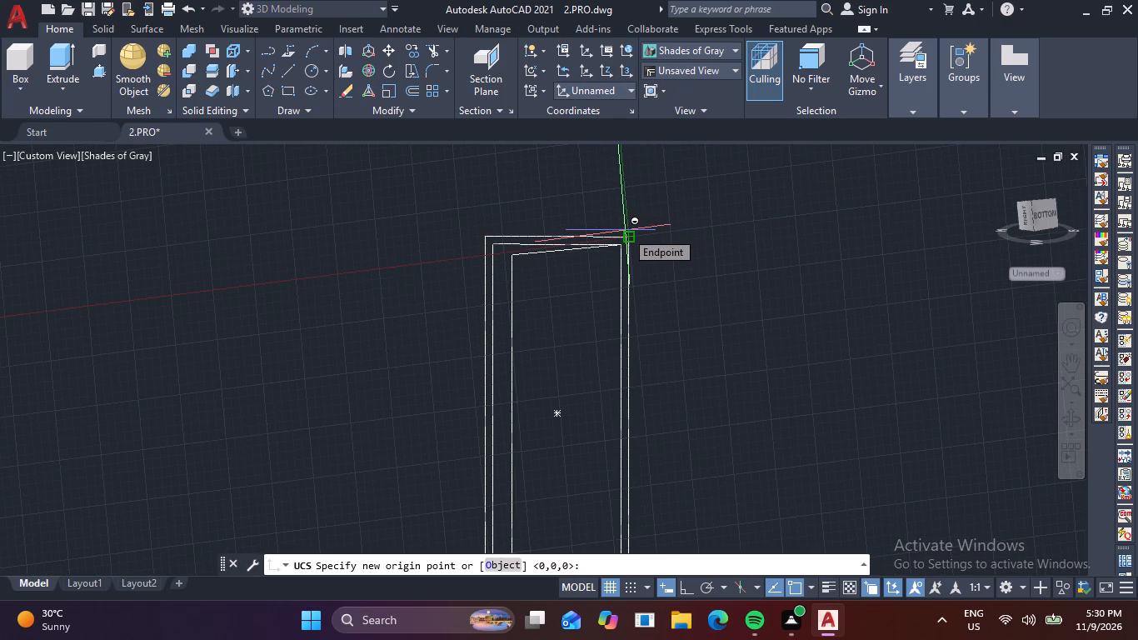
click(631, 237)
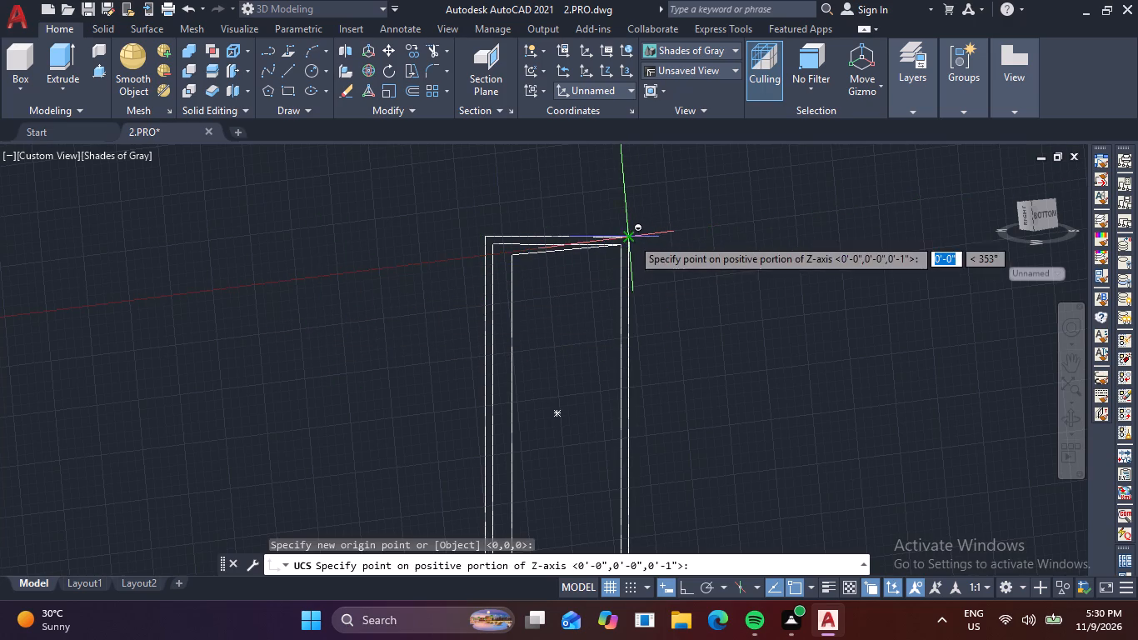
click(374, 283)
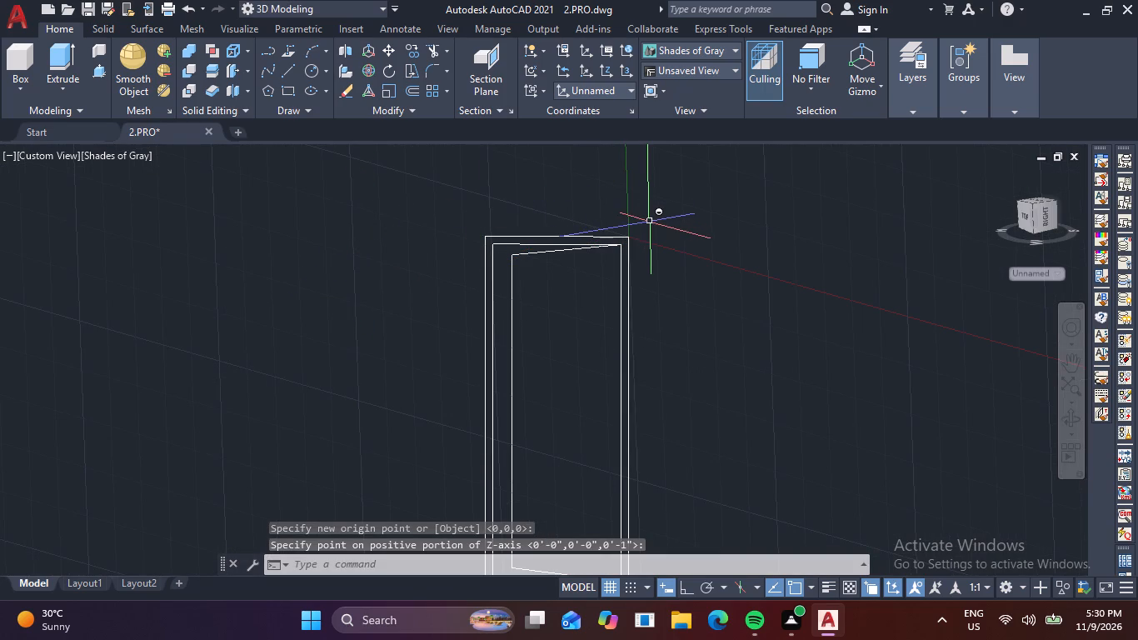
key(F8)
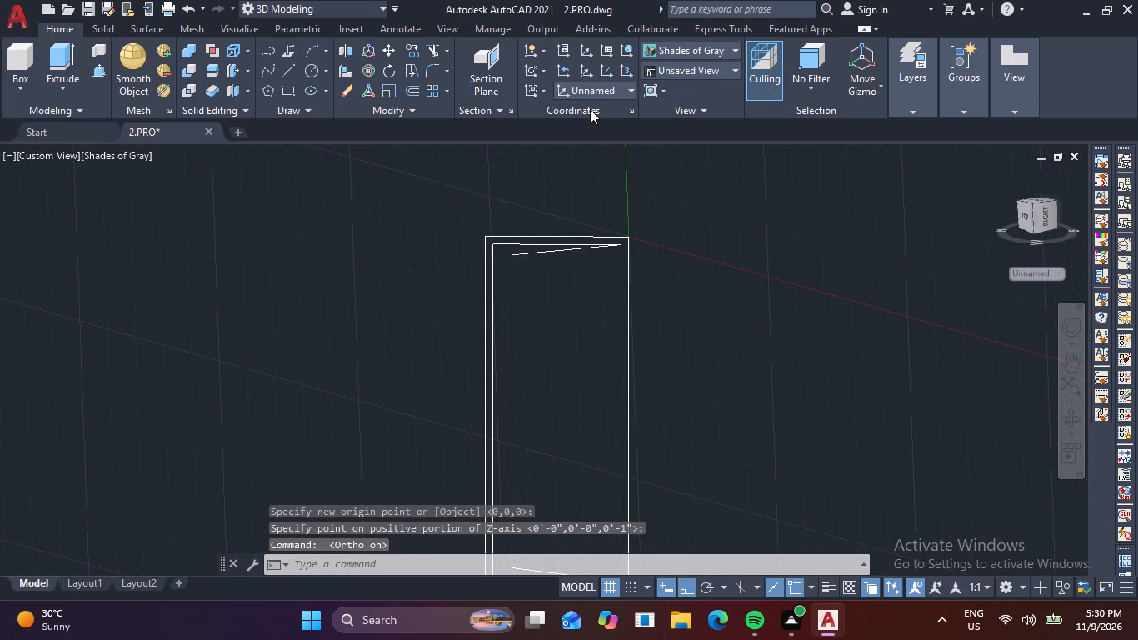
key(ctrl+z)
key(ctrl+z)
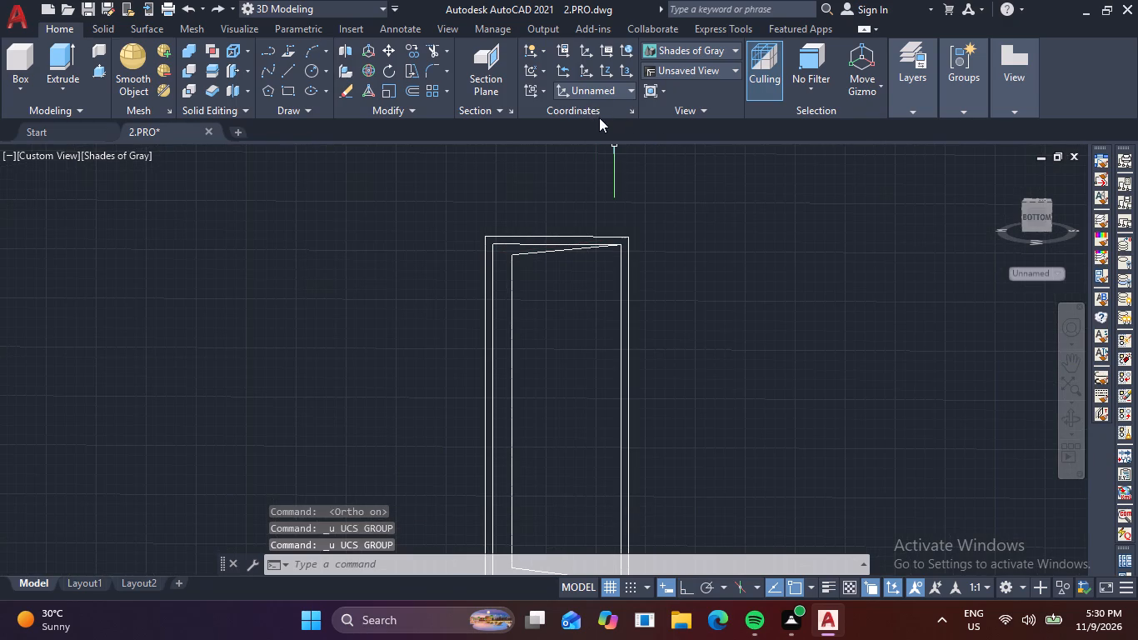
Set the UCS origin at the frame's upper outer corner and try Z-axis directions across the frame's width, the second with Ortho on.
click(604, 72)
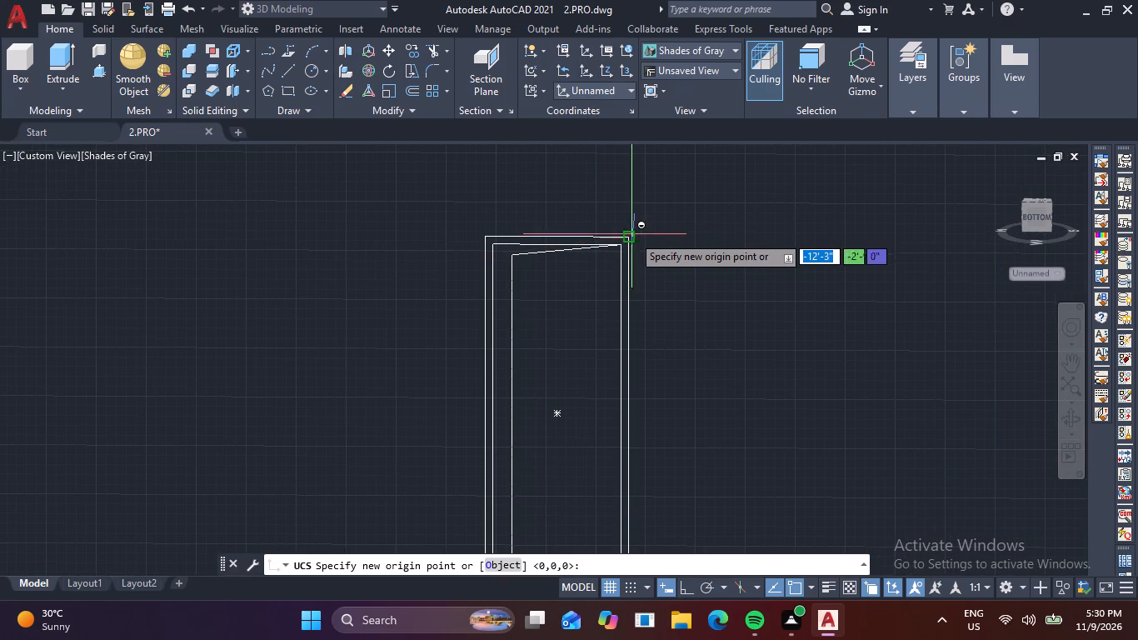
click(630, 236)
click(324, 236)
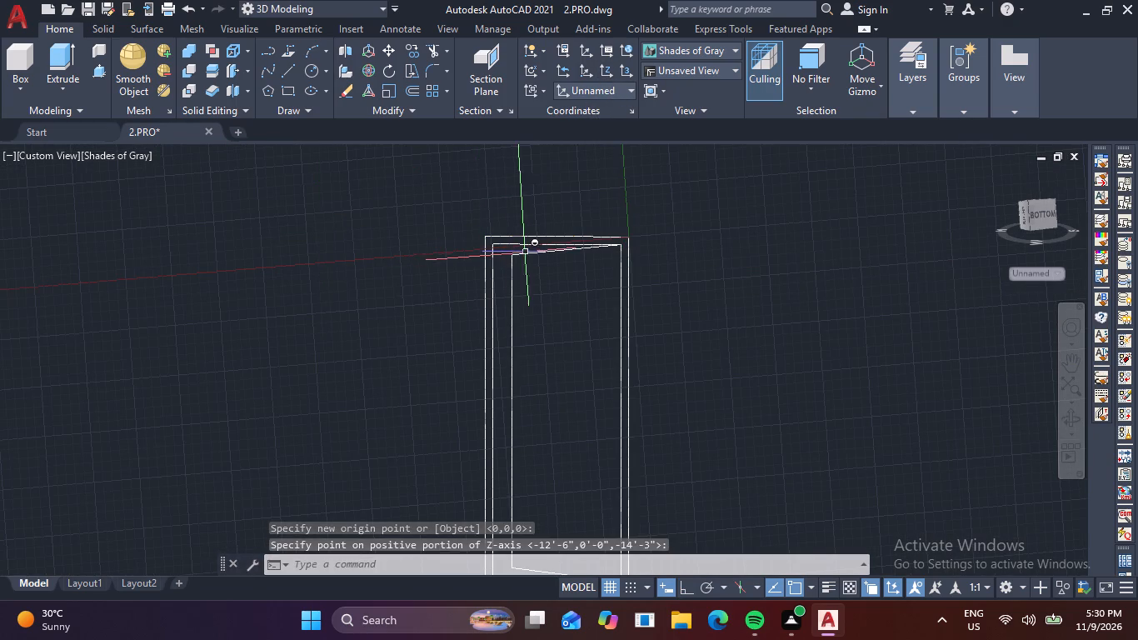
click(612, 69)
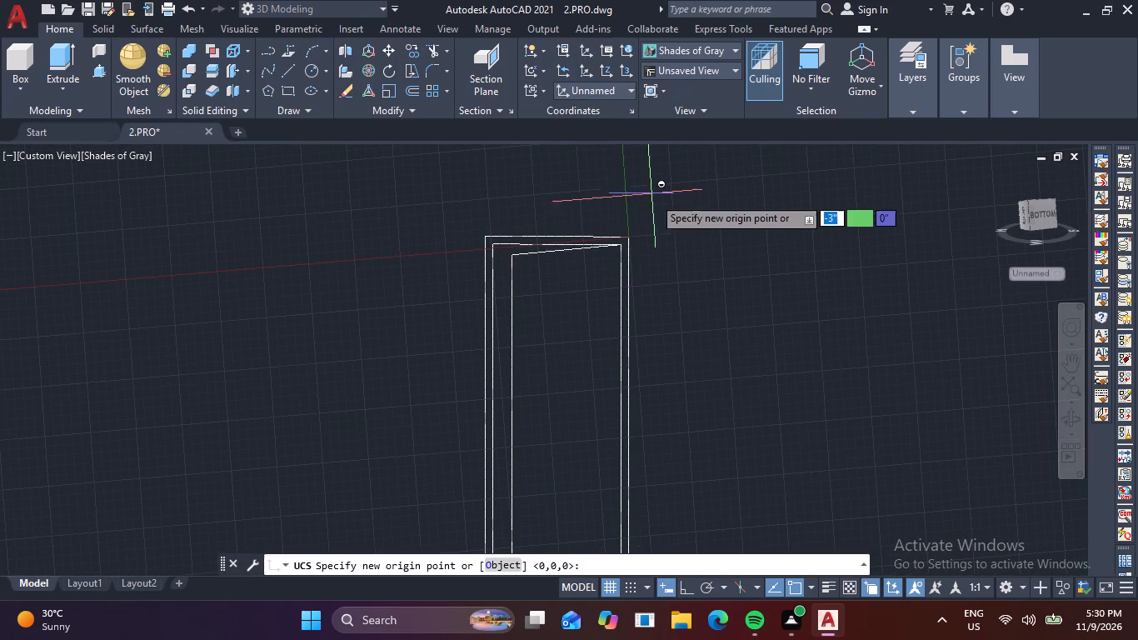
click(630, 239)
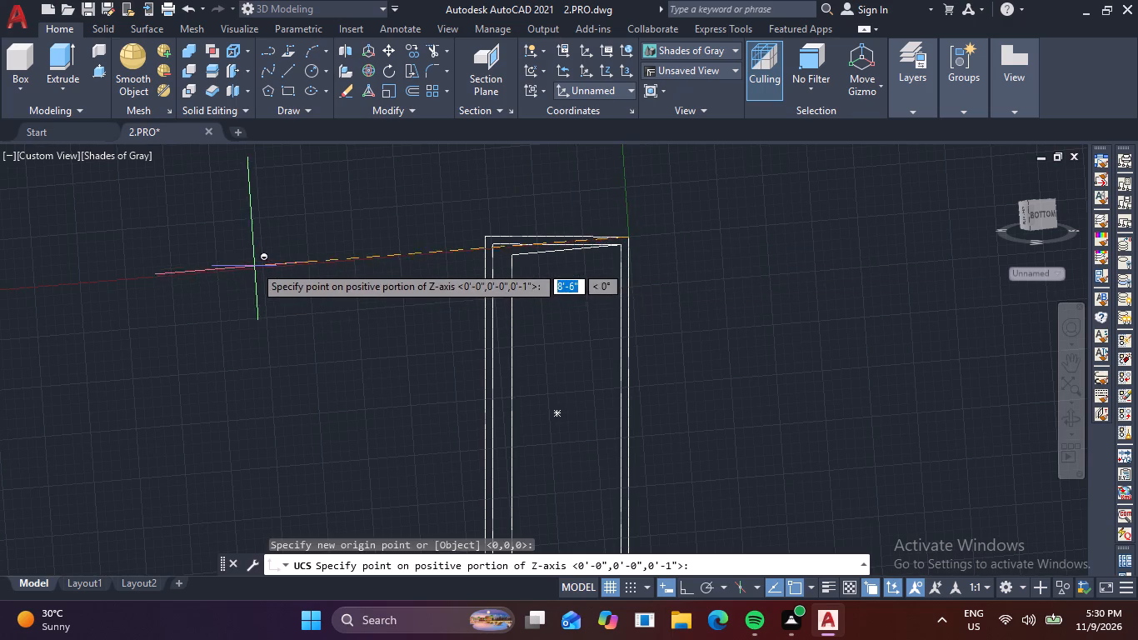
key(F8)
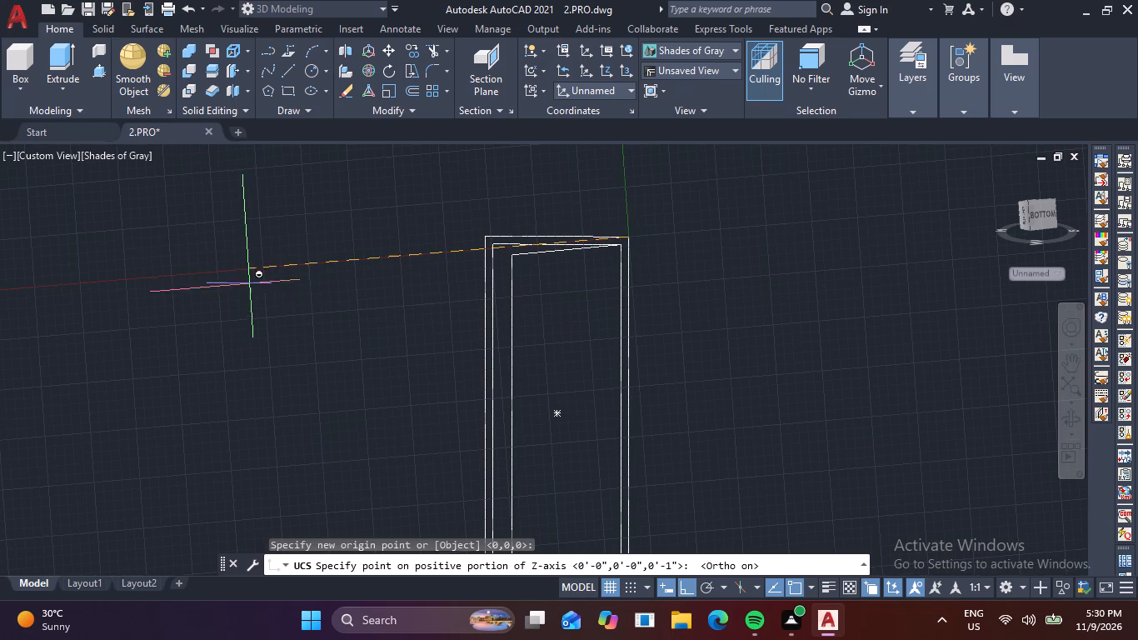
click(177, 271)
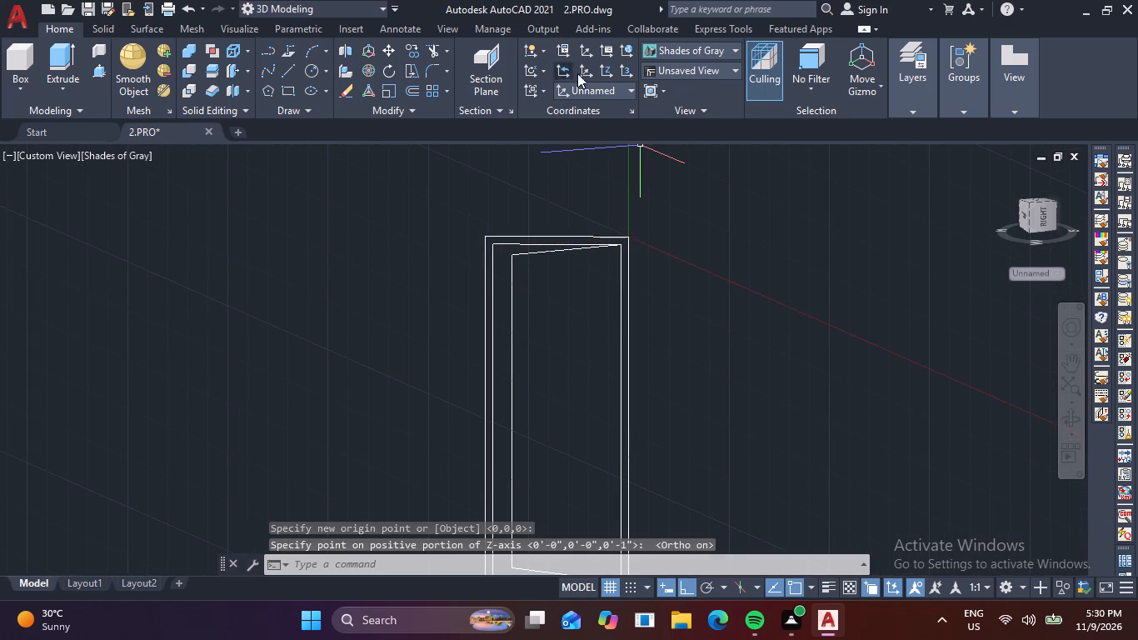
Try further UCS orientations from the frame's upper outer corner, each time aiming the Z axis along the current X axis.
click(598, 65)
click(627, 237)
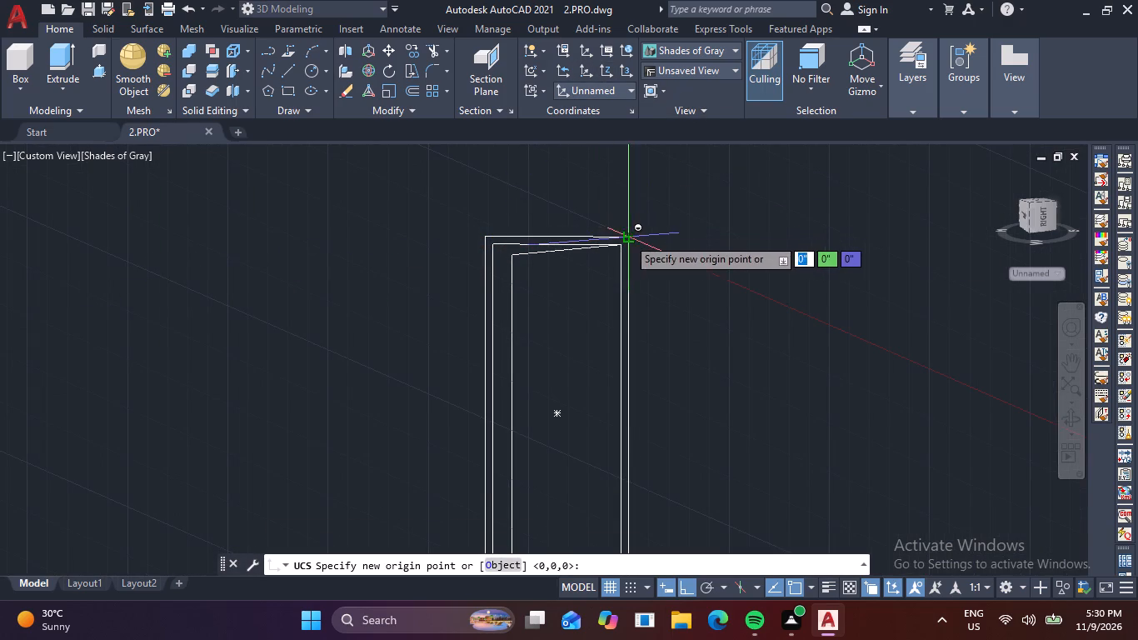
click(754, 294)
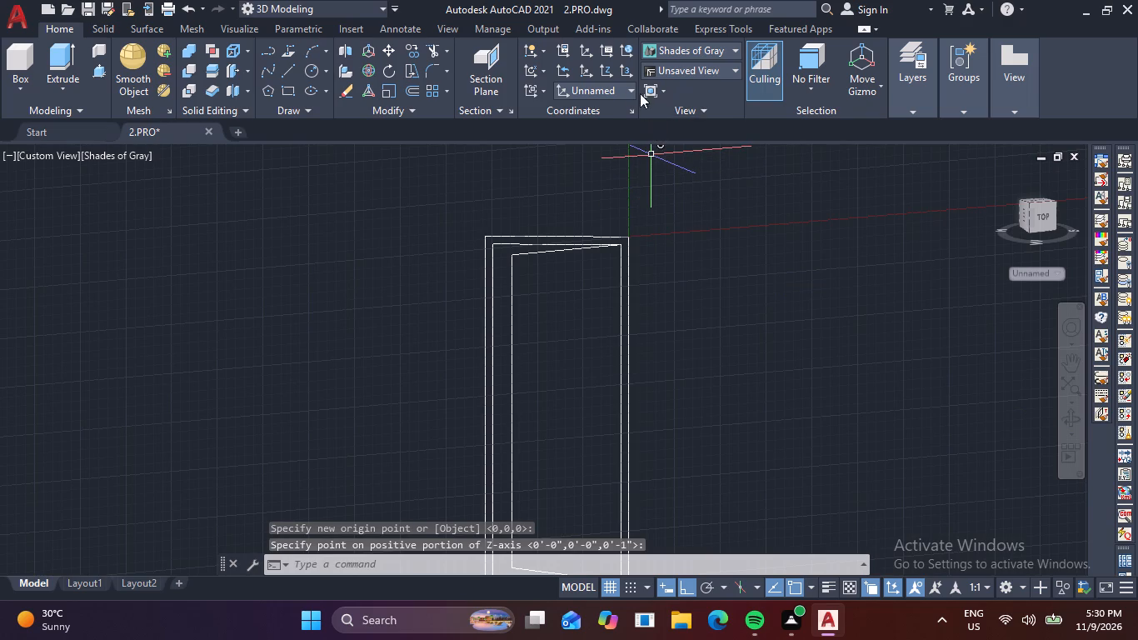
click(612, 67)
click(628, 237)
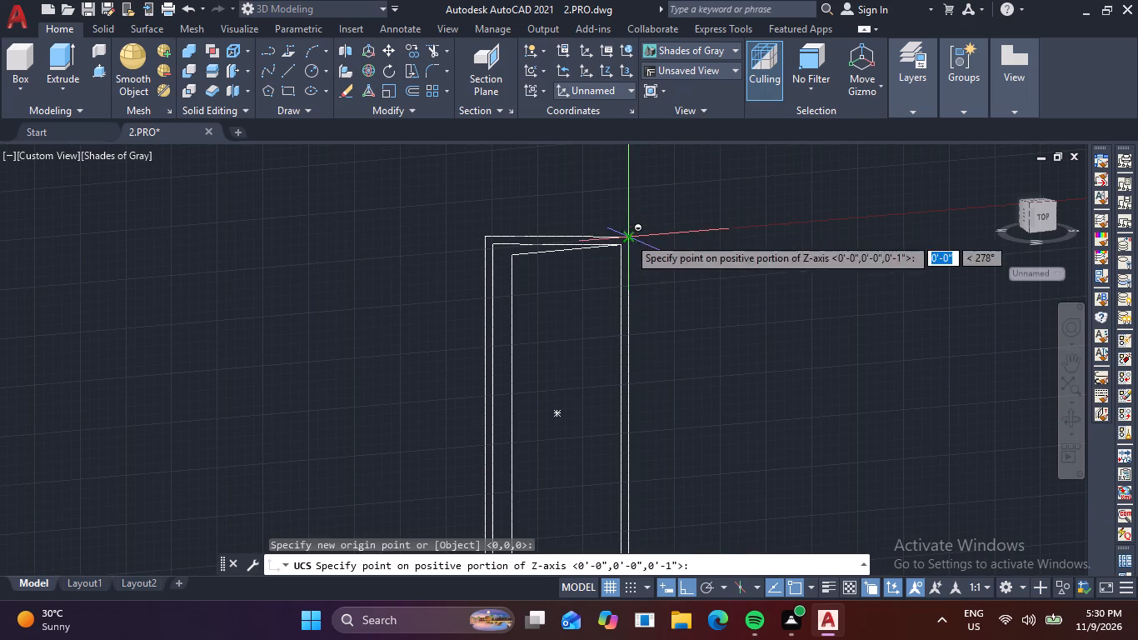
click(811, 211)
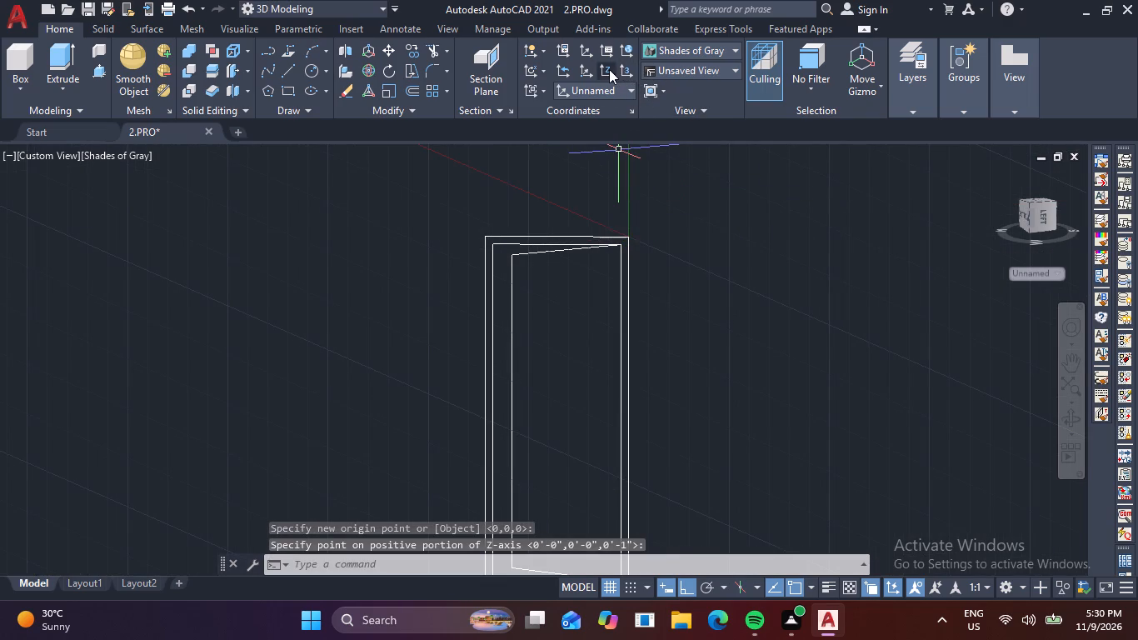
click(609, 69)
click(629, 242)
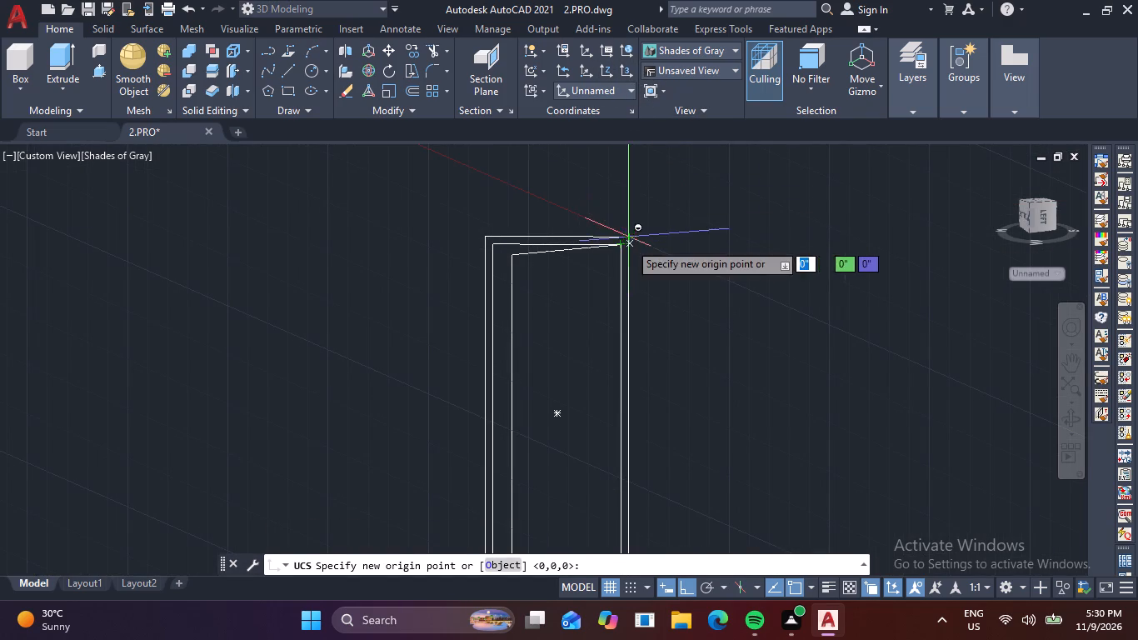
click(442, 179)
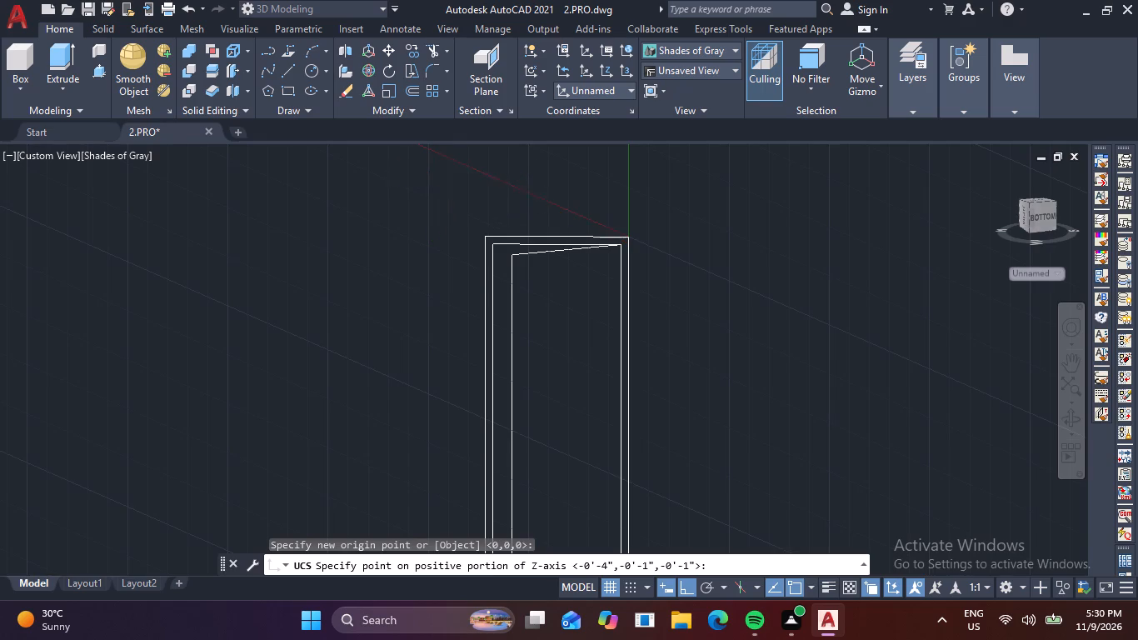
Reset the UCS origin to the frame's upper outer corner, with the Z axis running along the current X axis past the opposite jamb.
scroll(593, 273, up, 2)
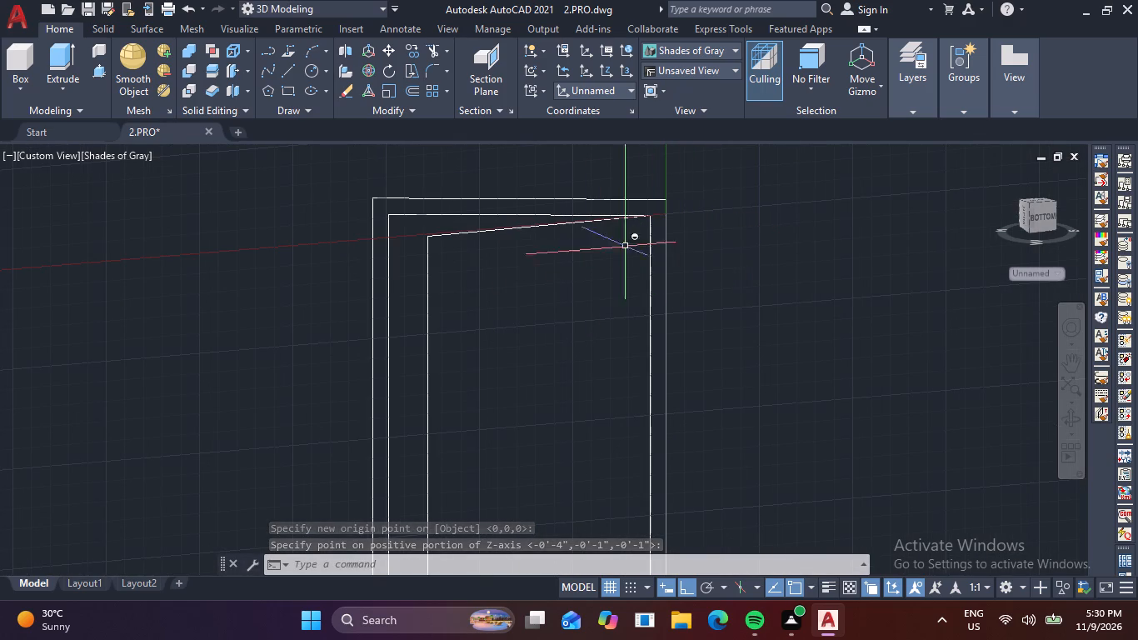
click(611, 67)
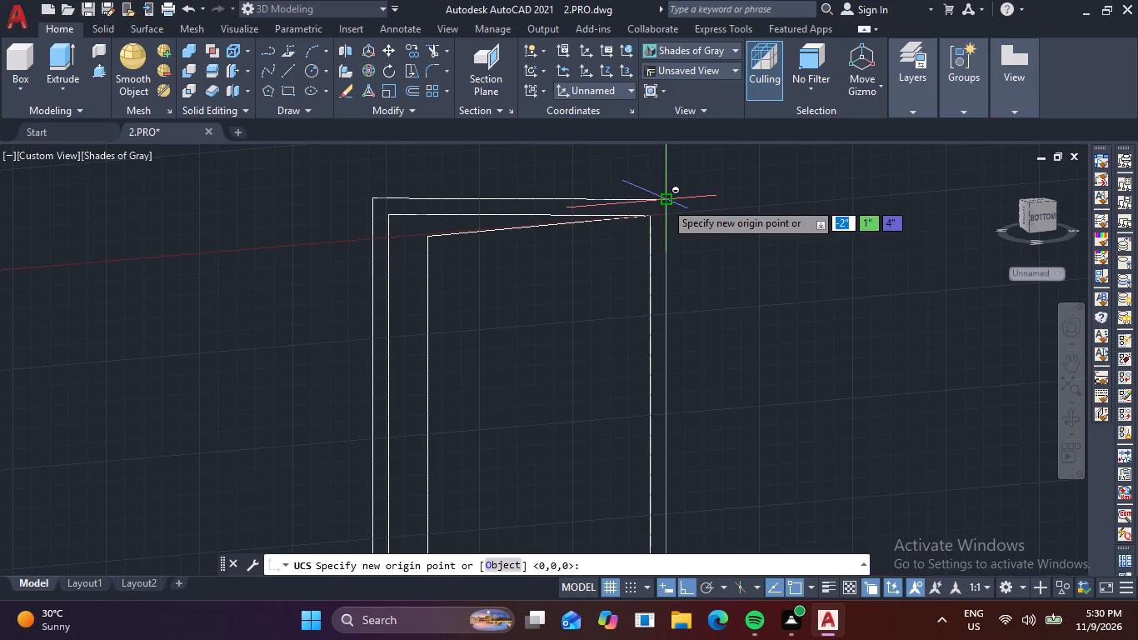
click(665, 202)
click(159, 288)
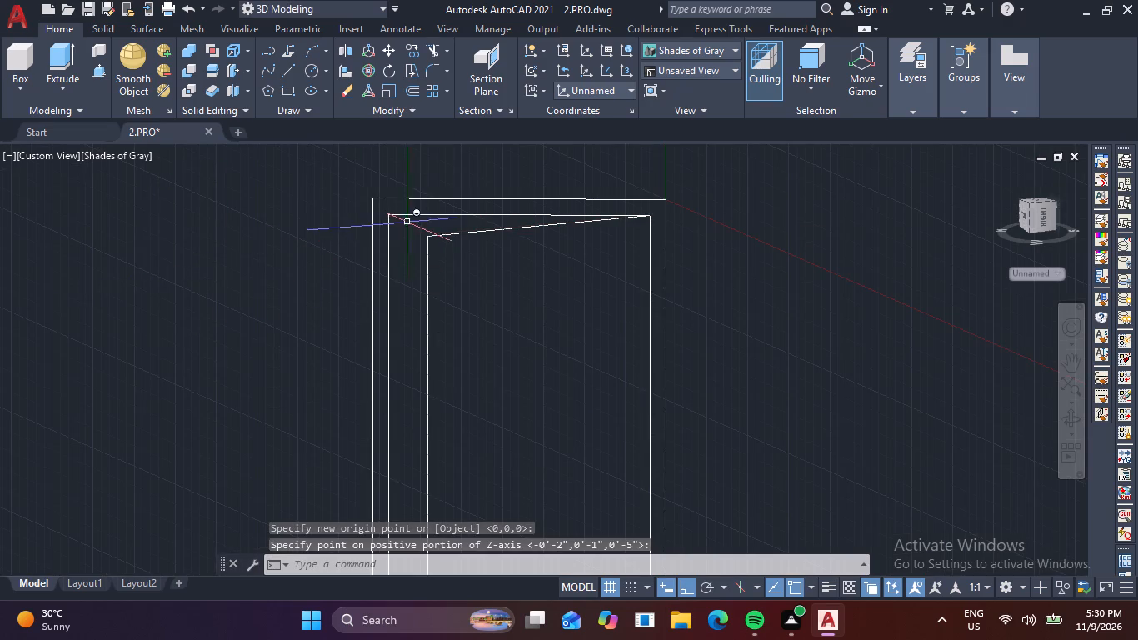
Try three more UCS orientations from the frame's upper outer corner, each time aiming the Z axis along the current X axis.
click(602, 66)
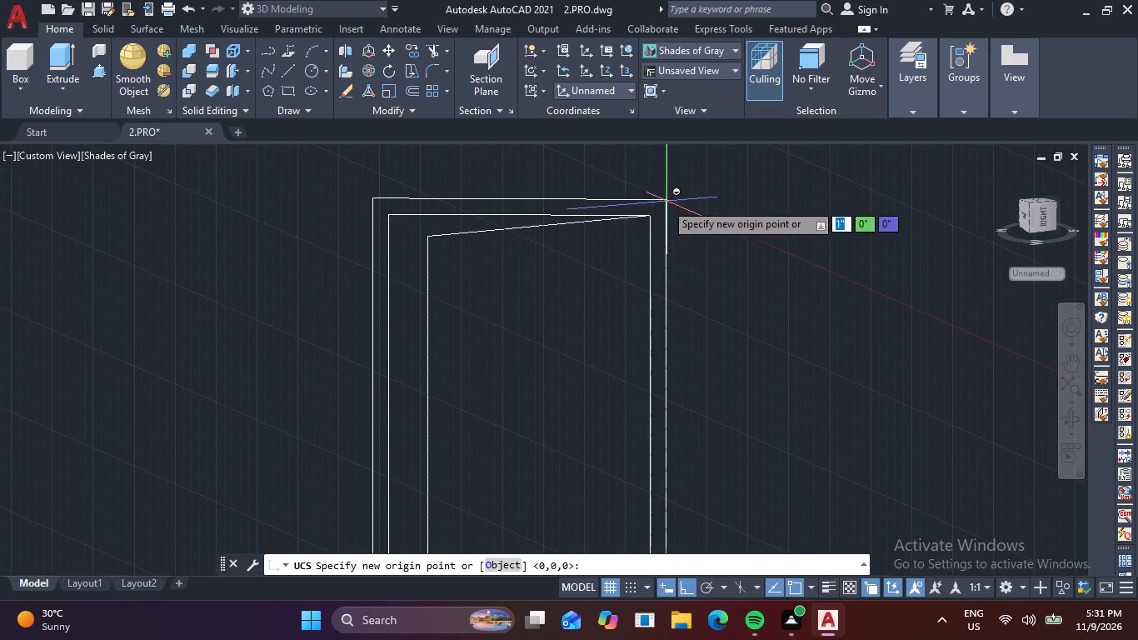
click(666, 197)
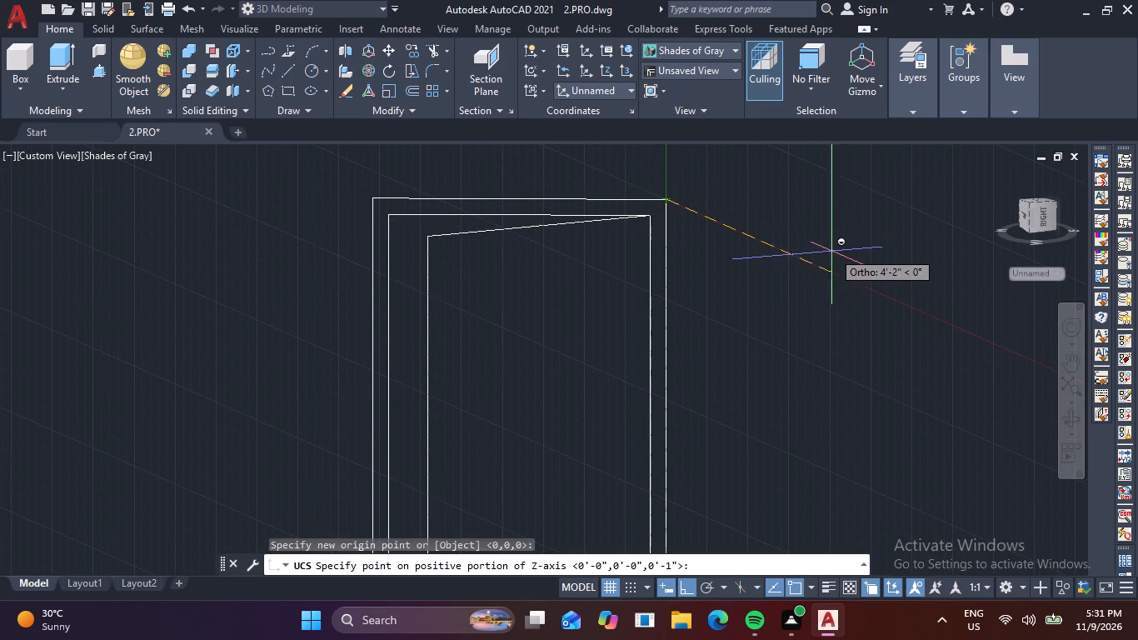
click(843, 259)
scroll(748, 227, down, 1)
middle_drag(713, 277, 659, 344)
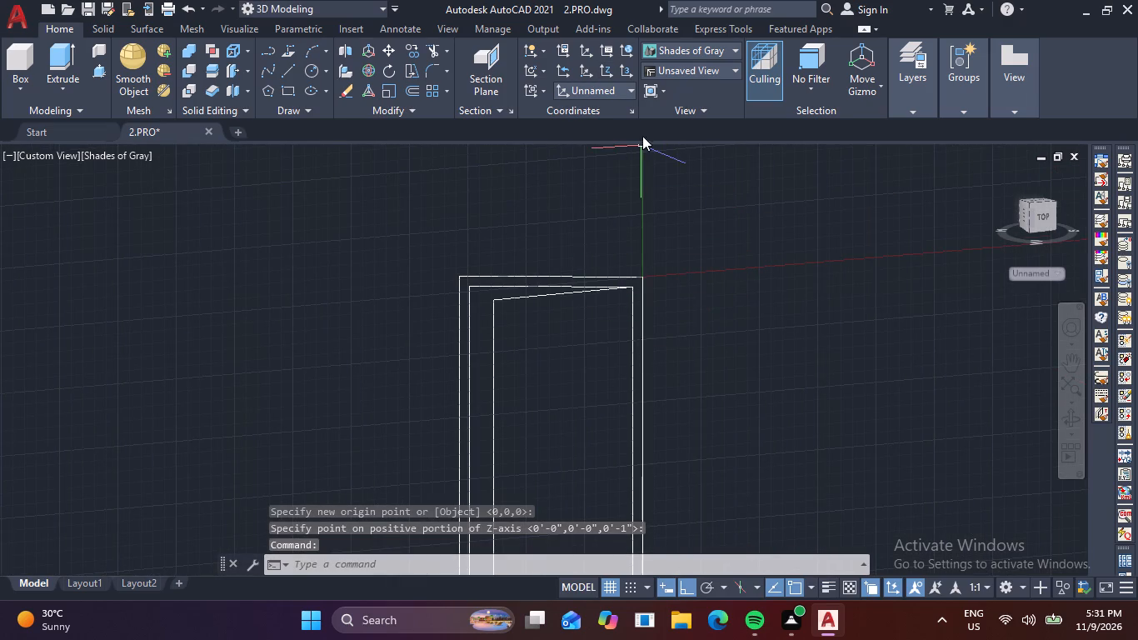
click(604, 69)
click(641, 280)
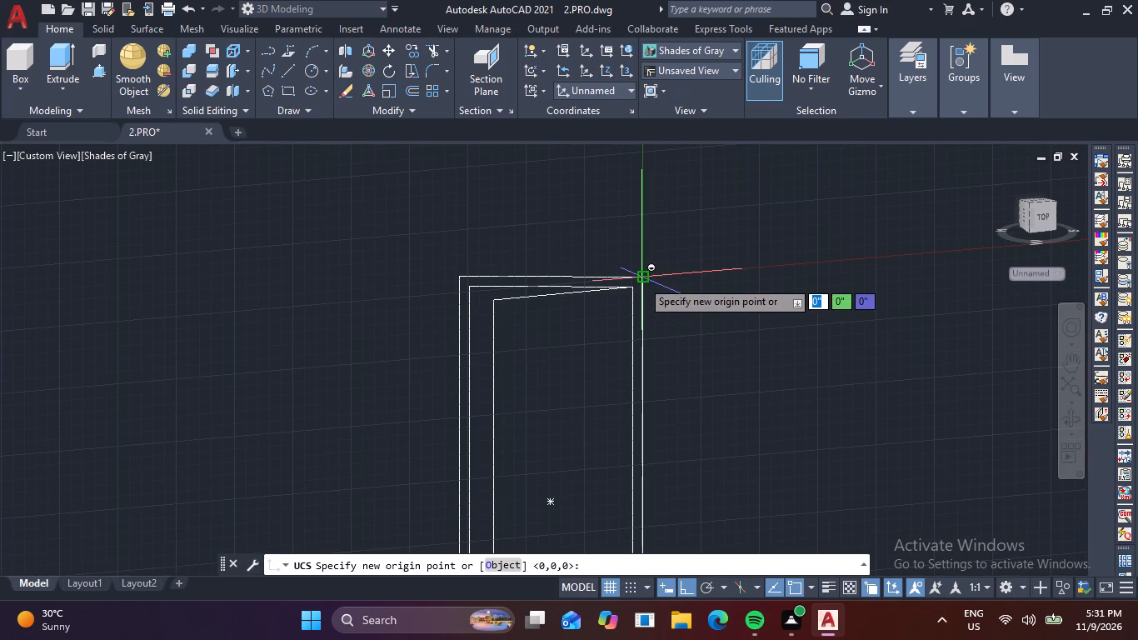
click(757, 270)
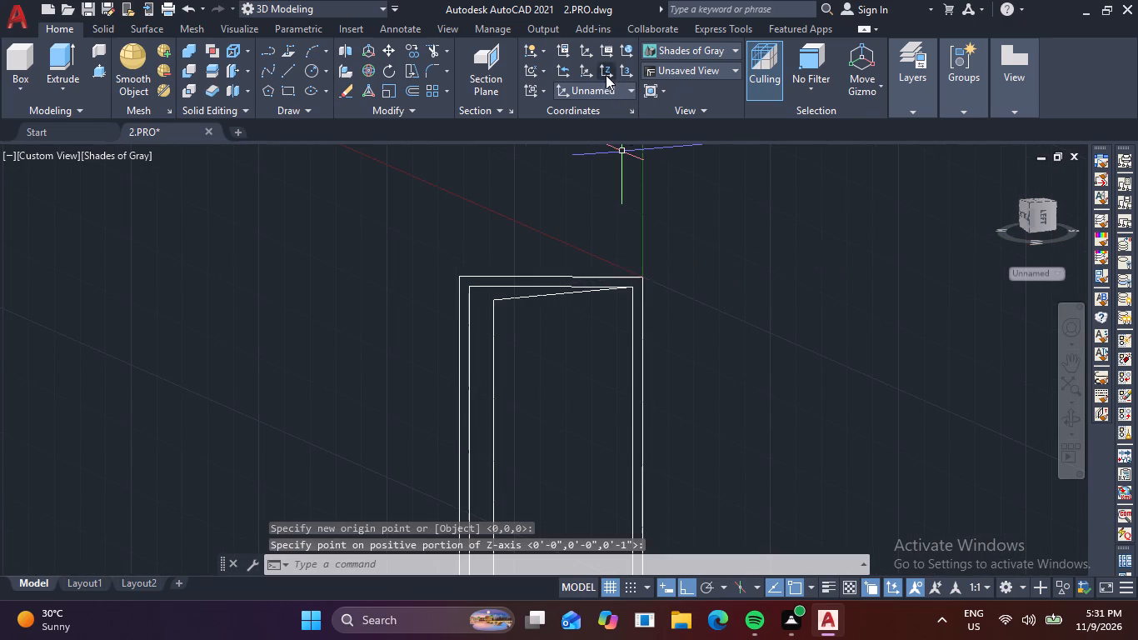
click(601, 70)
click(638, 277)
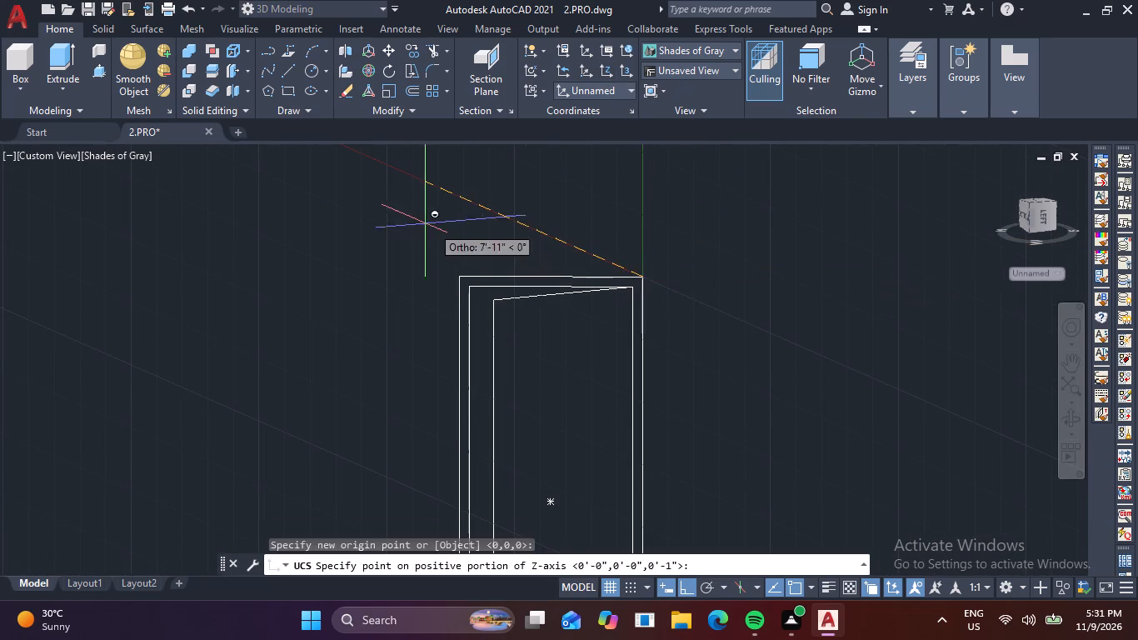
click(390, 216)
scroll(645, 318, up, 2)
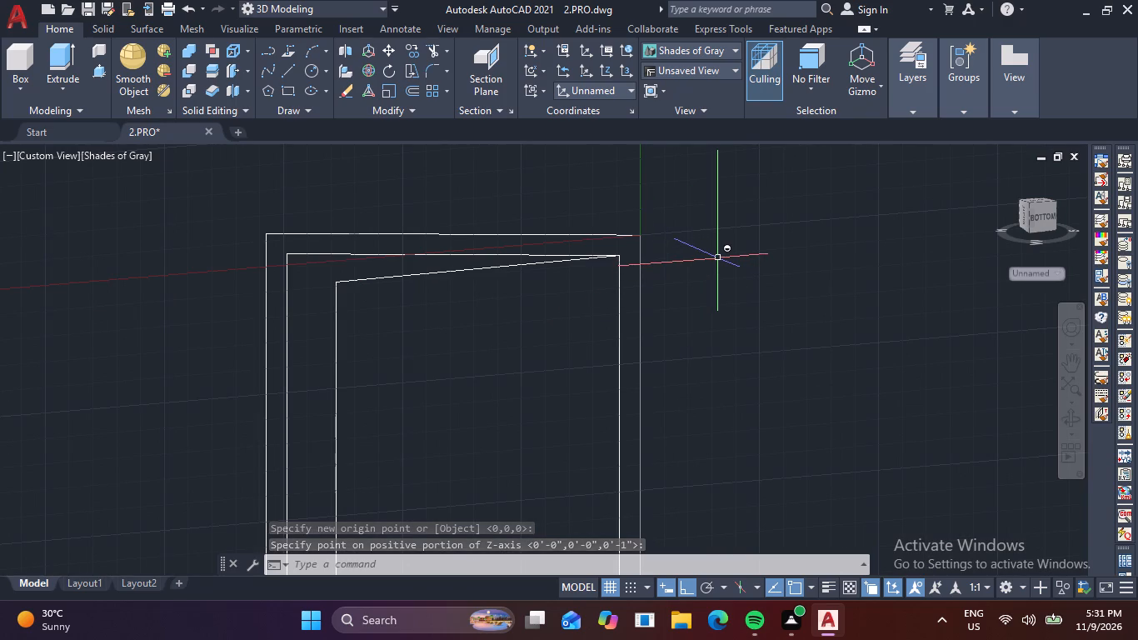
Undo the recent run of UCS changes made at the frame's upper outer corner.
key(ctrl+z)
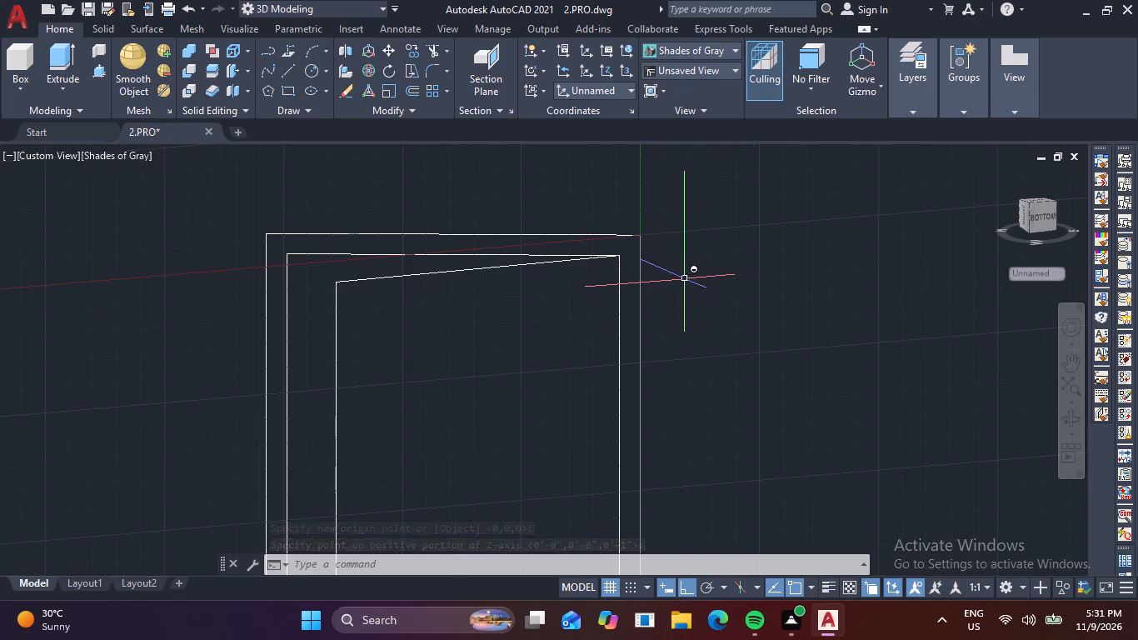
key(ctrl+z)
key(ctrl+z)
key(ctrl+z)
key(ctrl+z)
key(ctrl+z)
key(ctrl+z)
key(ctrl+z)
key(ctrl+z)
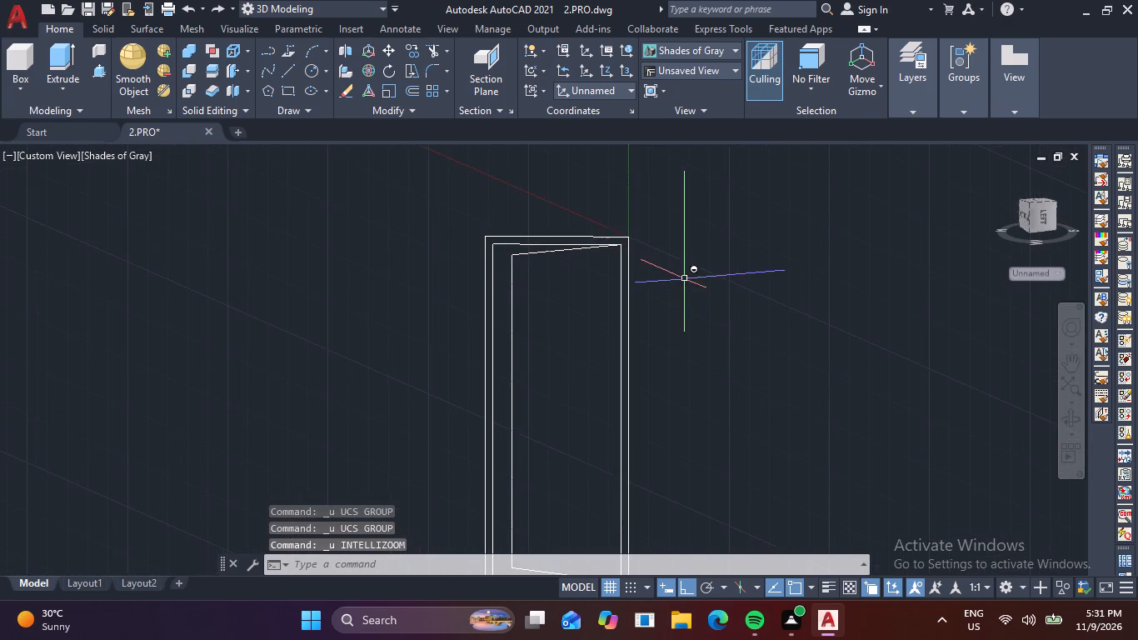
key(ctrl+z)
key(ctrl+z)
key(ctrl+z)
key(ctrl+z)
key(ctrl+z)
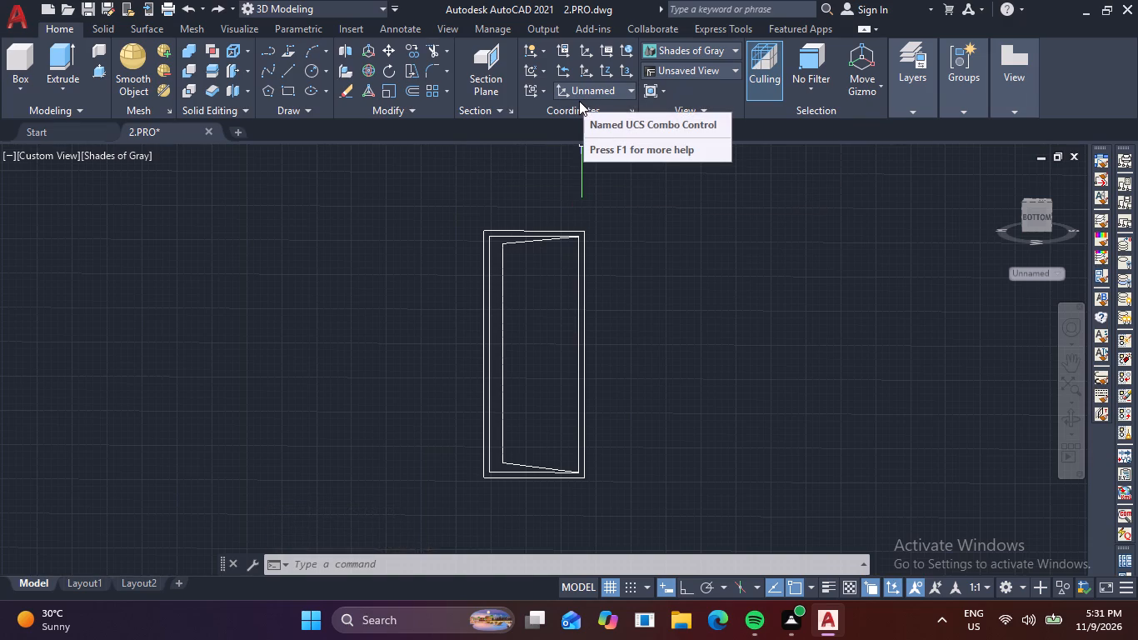
Set the UCS origin at the frame's upper outer corner and, with Ortho on, aim the Z axis across the width past the opposite jamb.
click(606, 69)
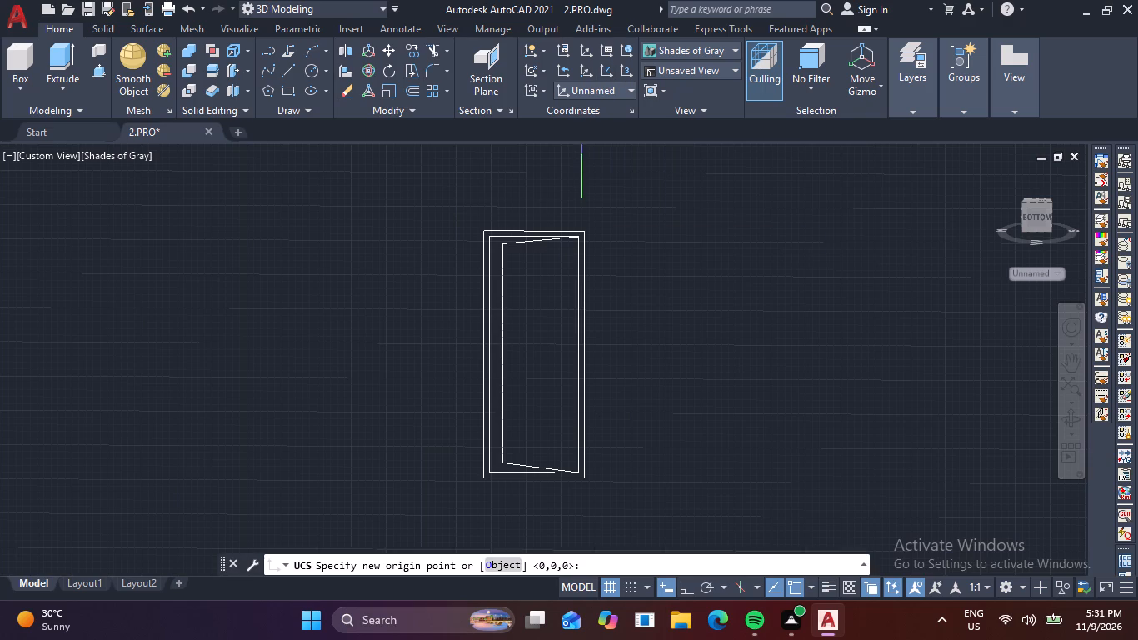
scroll(573, 242, up, 4)
click(630, 182)
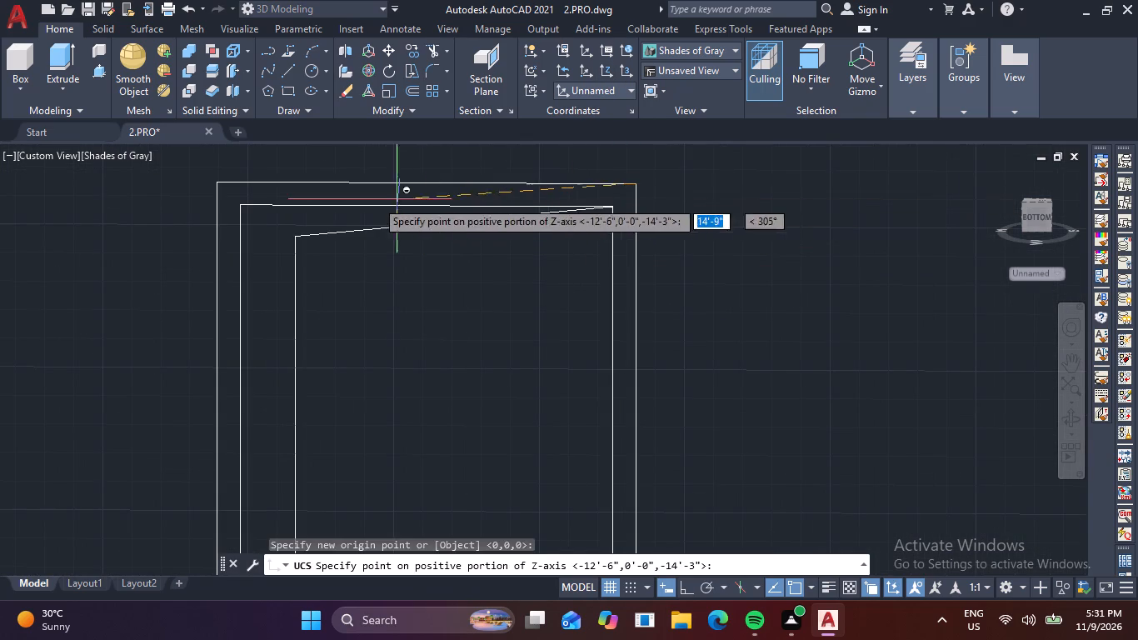
middle_drag(302, 184, 492, 192)
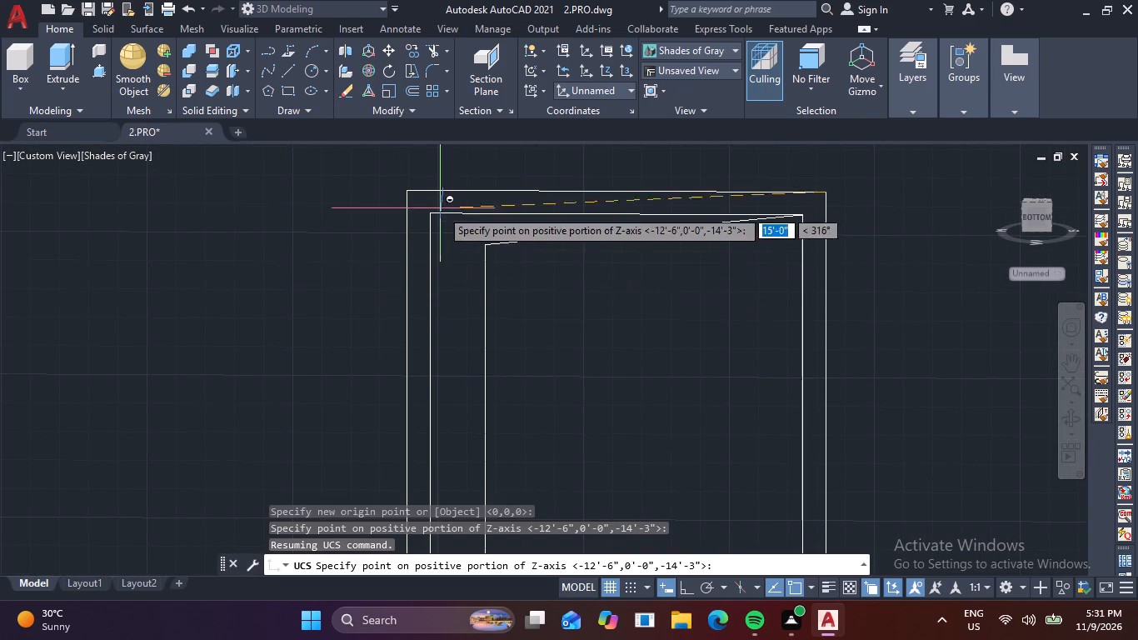
key(F8)
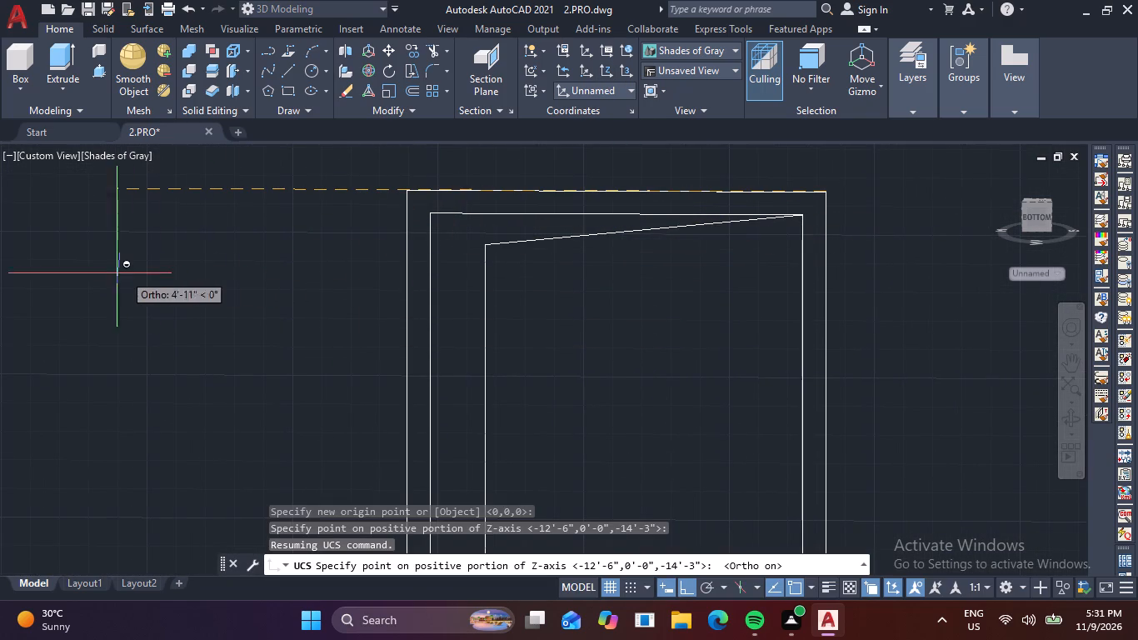
click(99, 252)
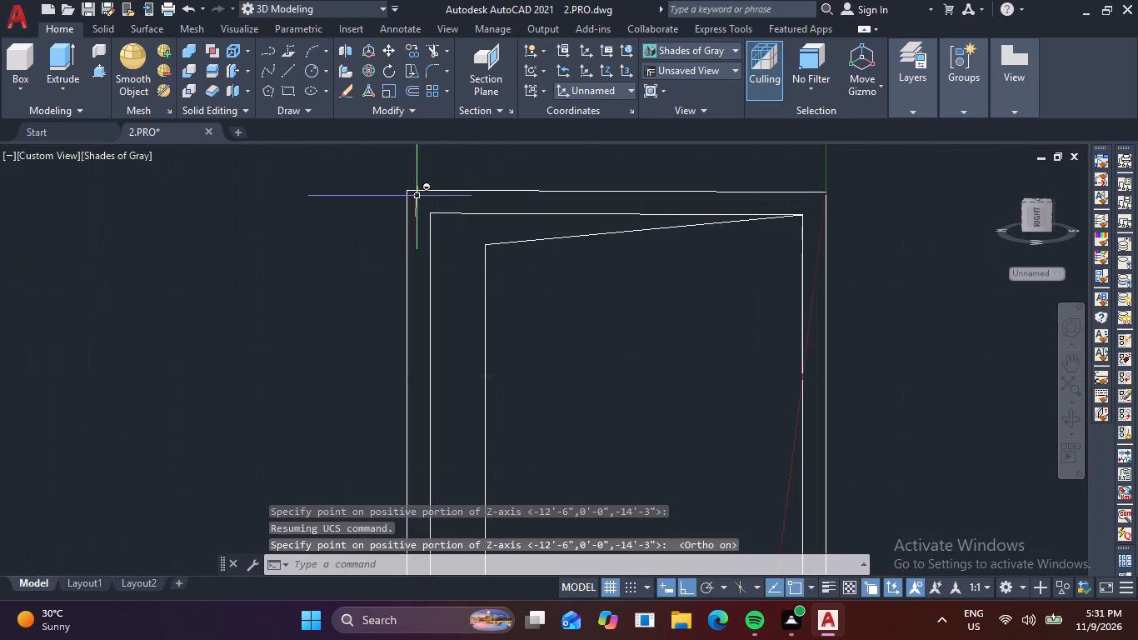
scroll(427, 194, down, 2)
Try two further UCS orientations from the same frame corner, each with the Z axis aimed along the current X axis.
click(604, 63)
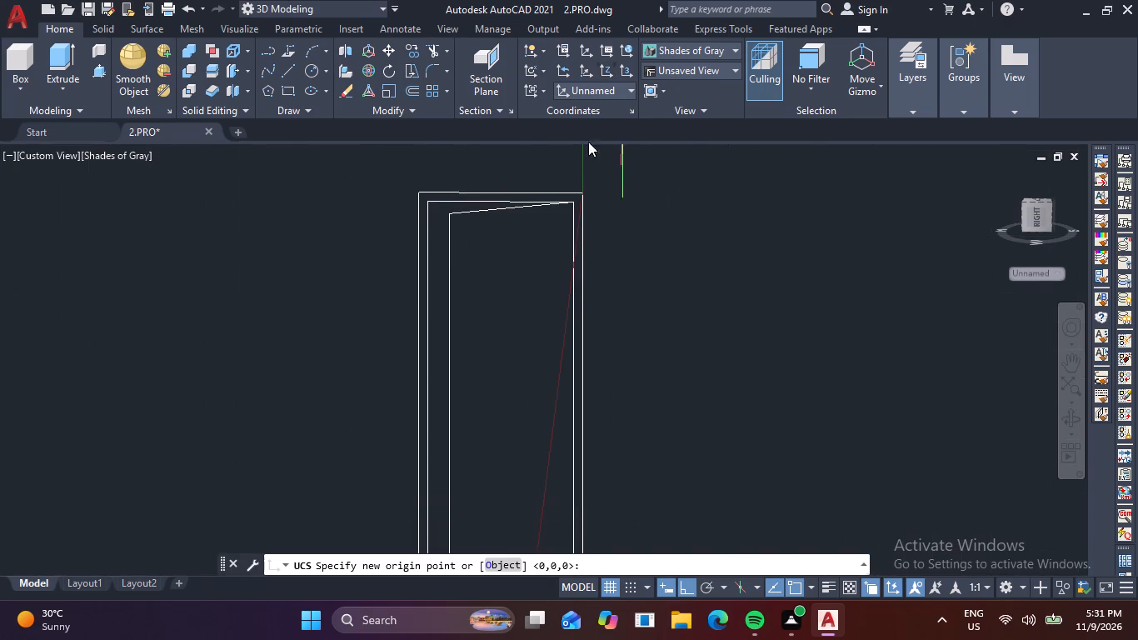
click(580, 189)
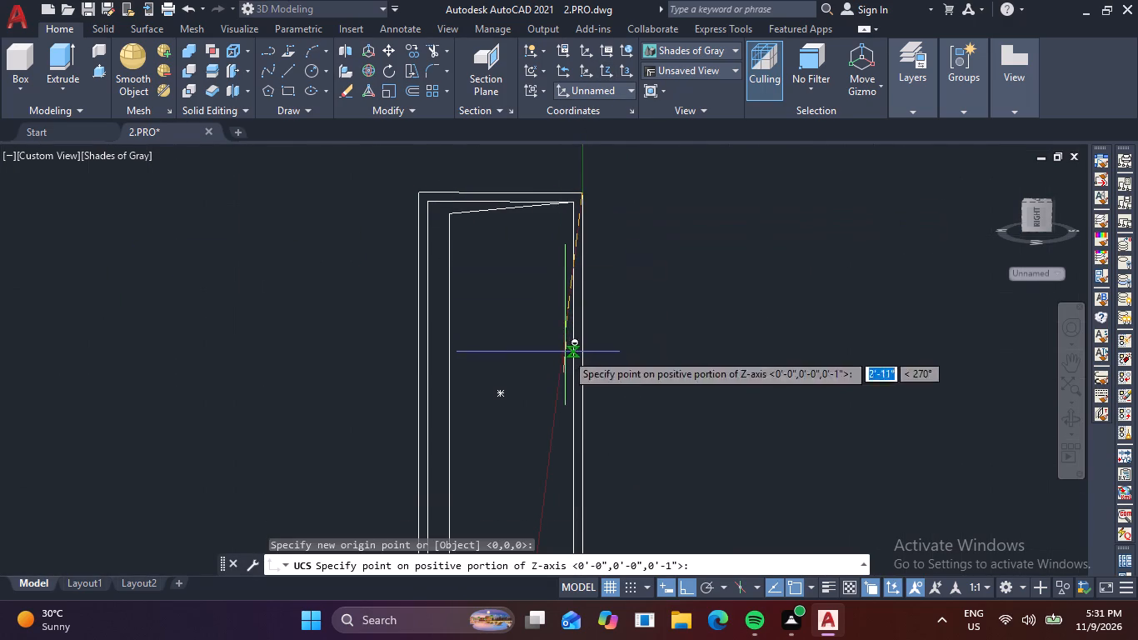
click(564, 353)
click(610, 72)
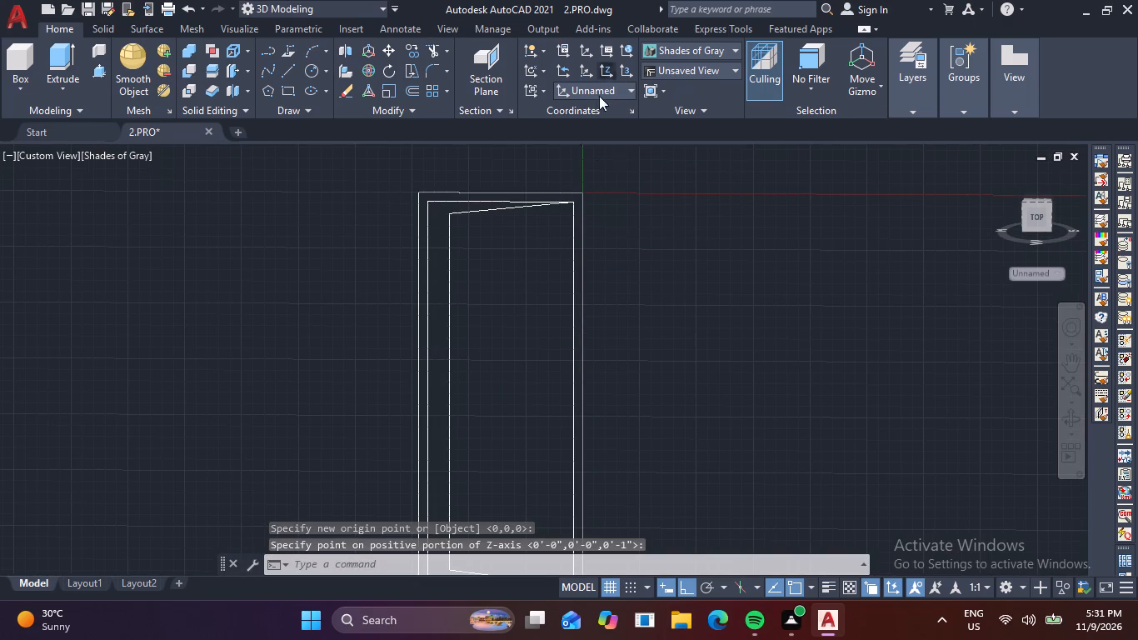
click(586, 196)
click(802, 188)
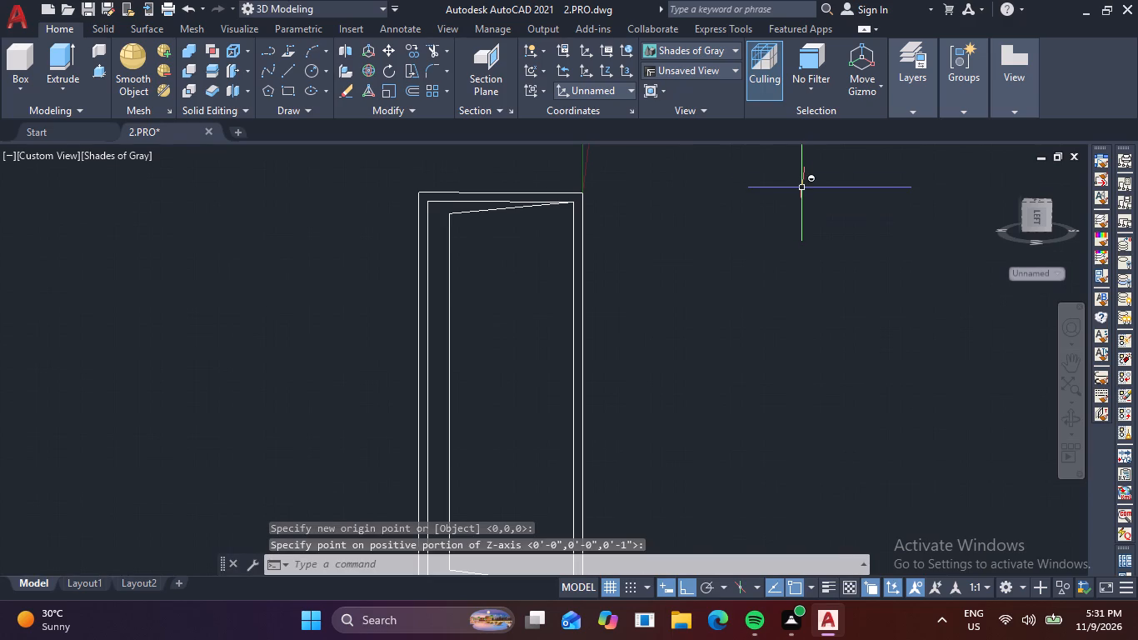
Reset the UCS origin to the frame's upper outer corner, aiming the Z axis along the current X axis above the frame.
click(609, 69)
middle_drag(600, 201, 579, 328)
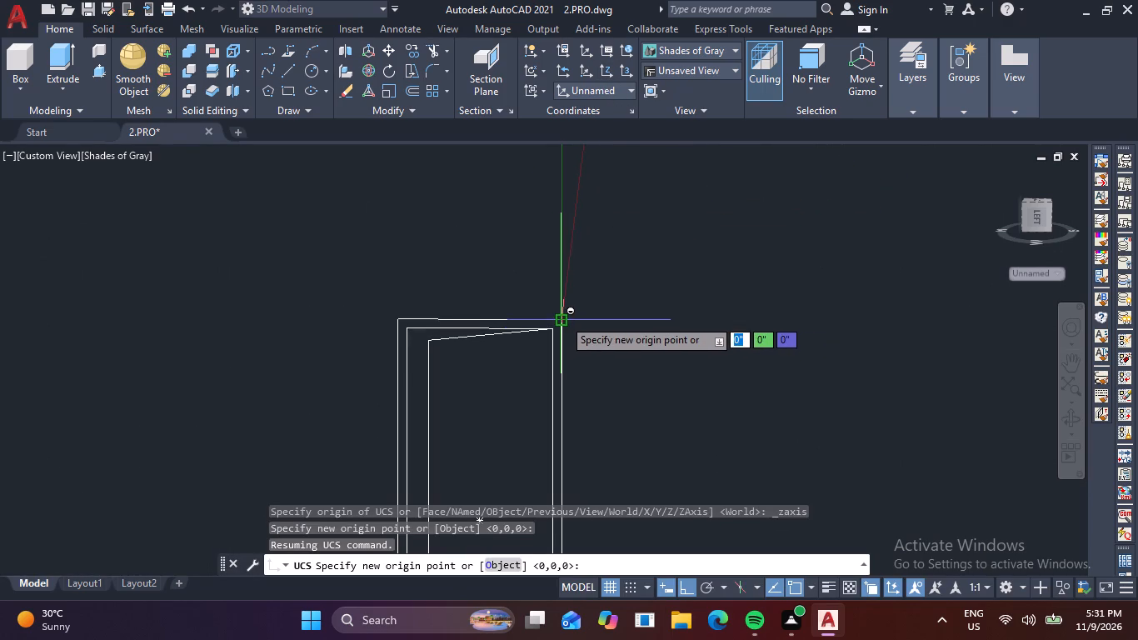
click(563, 318)
click(590, 156)
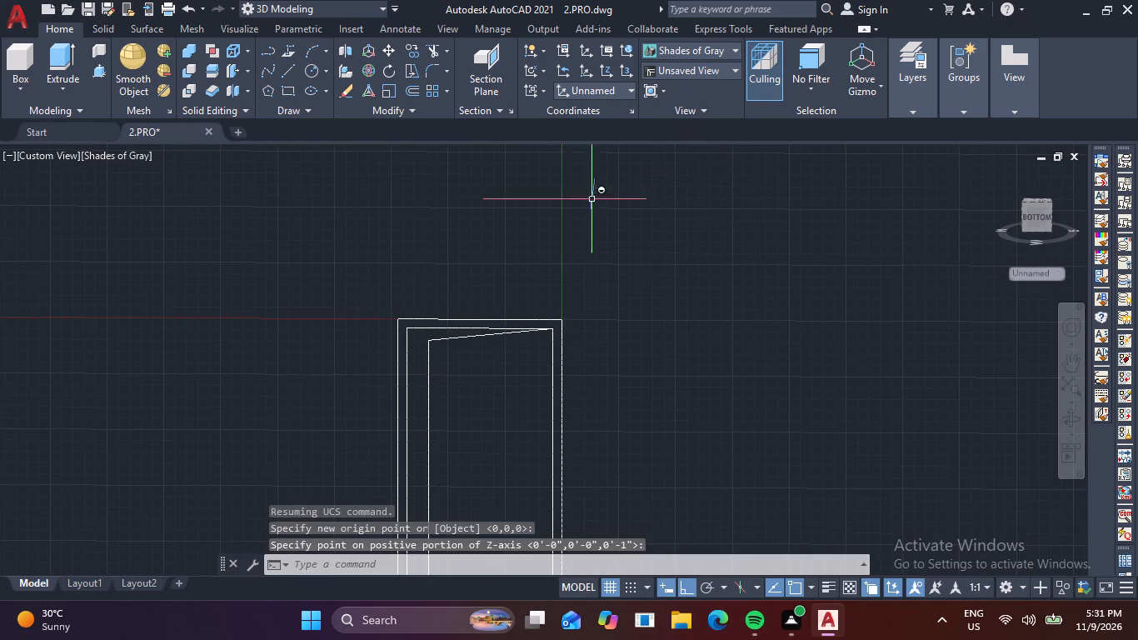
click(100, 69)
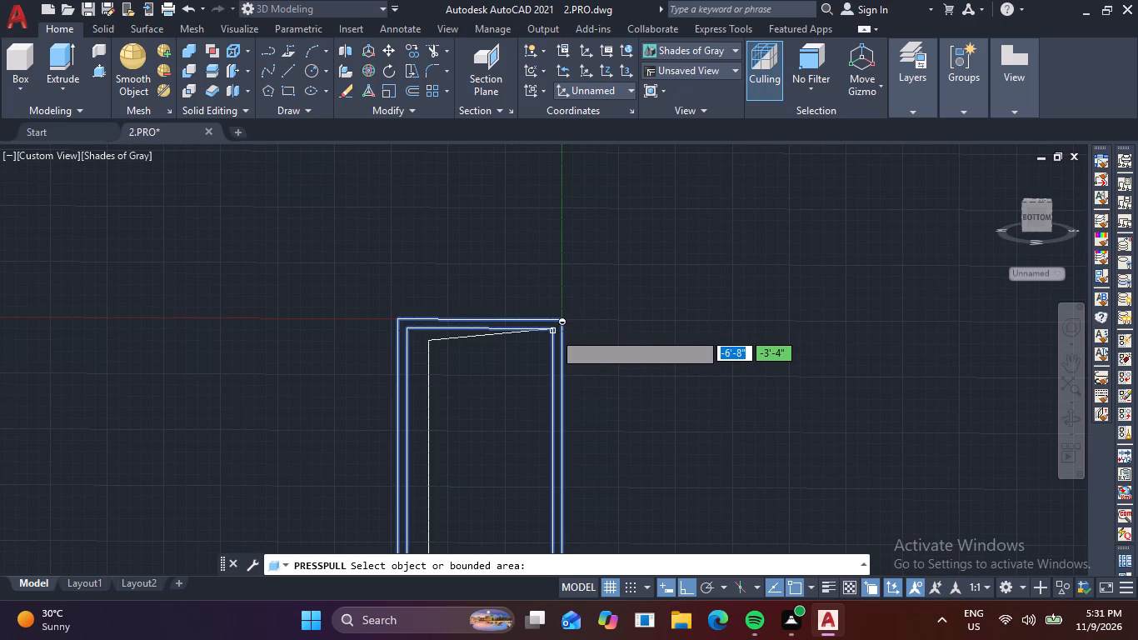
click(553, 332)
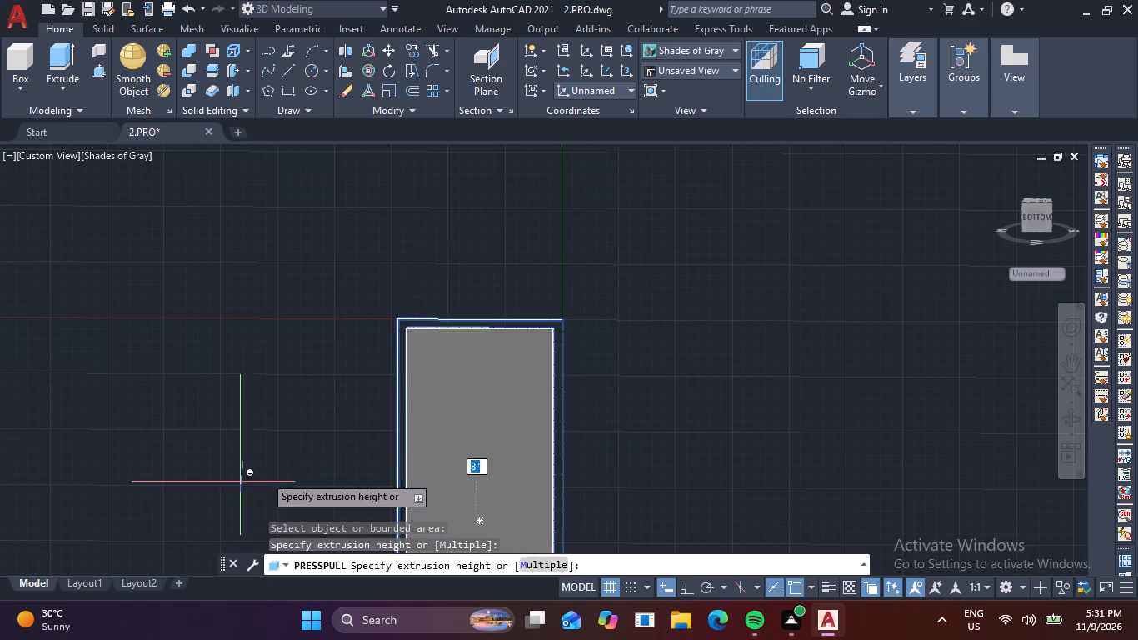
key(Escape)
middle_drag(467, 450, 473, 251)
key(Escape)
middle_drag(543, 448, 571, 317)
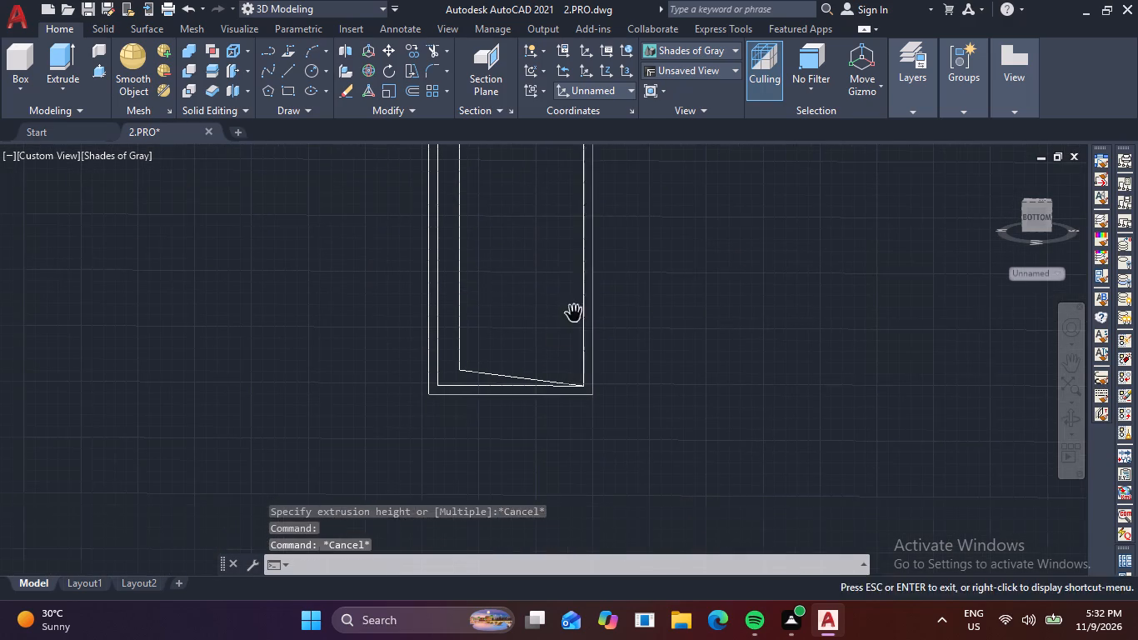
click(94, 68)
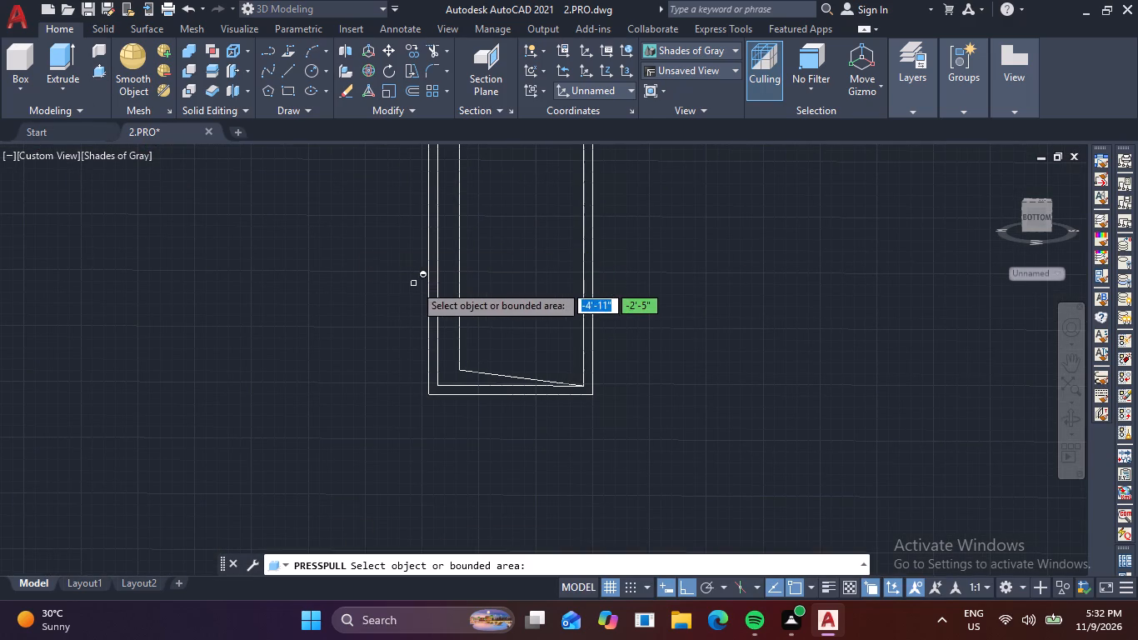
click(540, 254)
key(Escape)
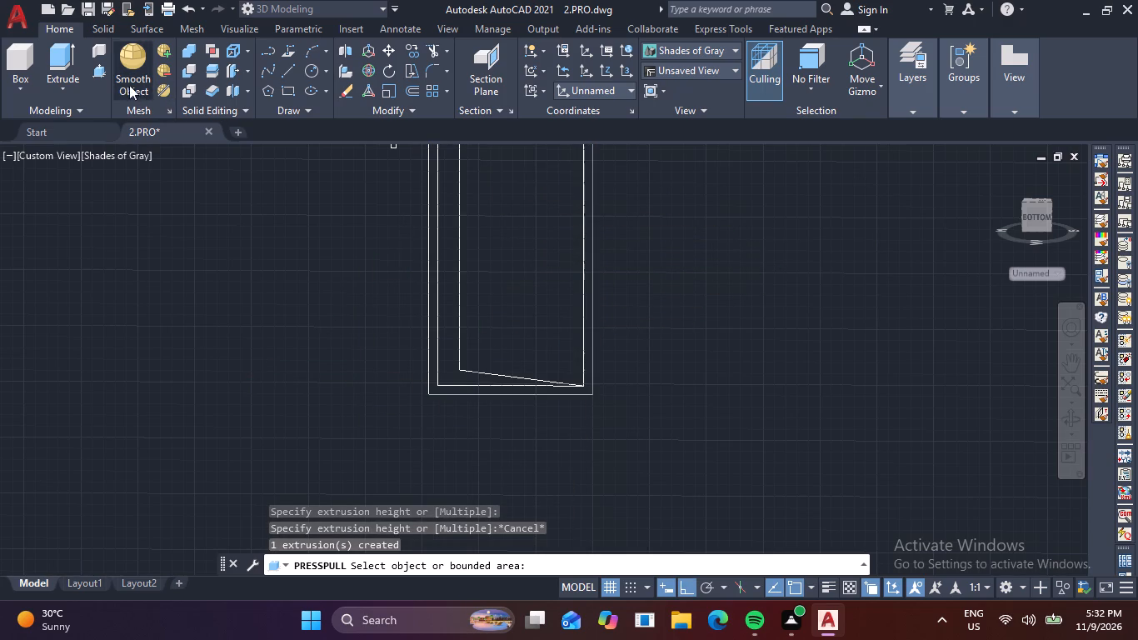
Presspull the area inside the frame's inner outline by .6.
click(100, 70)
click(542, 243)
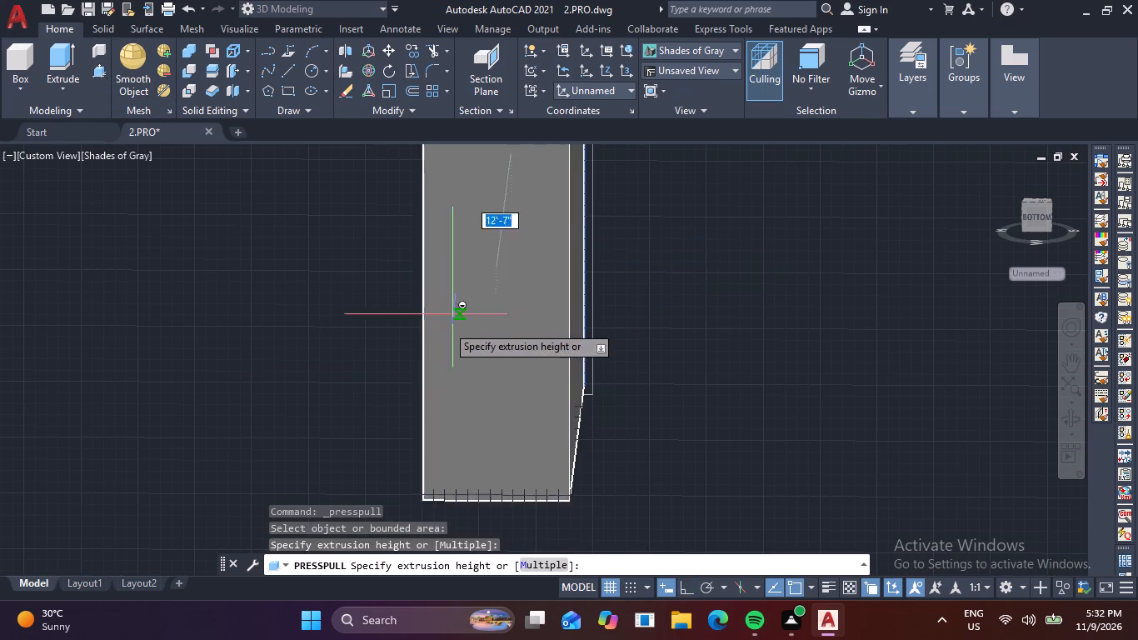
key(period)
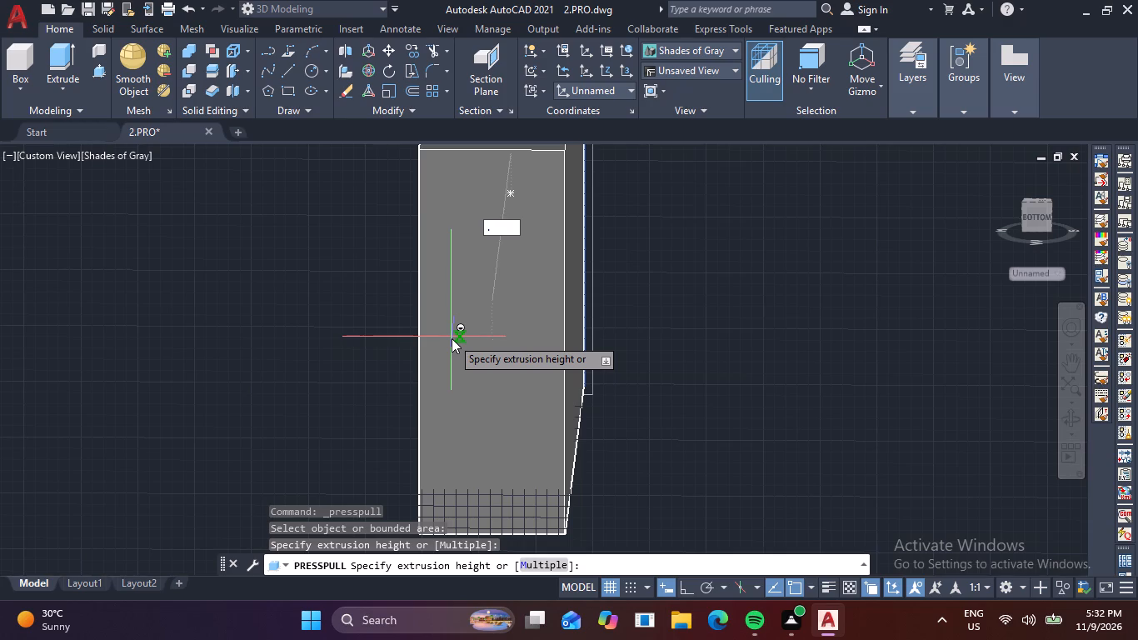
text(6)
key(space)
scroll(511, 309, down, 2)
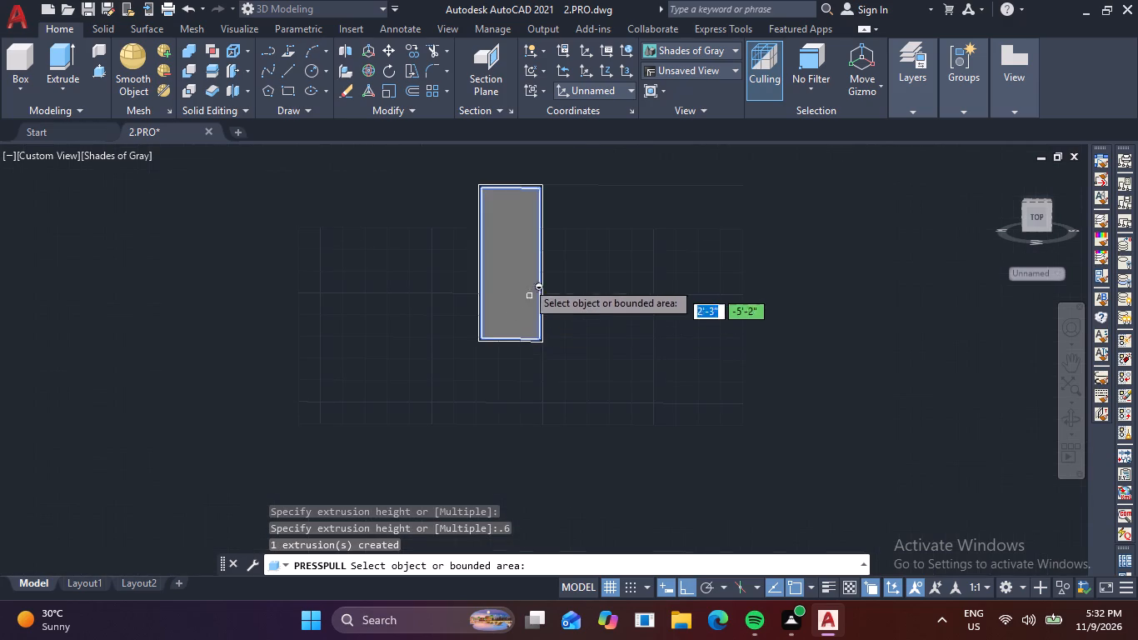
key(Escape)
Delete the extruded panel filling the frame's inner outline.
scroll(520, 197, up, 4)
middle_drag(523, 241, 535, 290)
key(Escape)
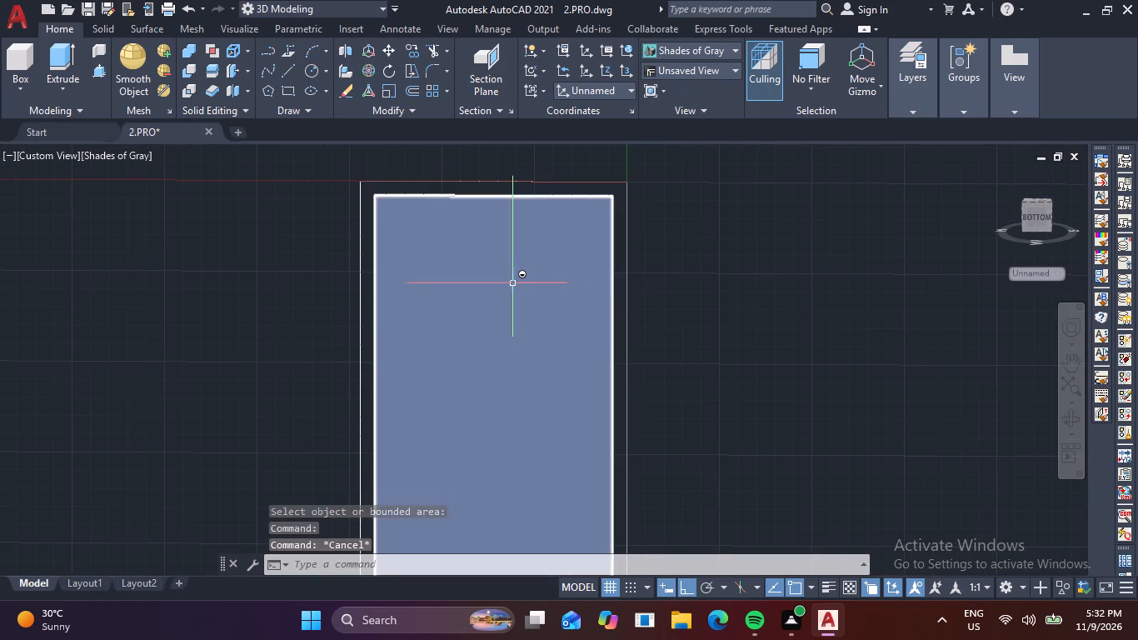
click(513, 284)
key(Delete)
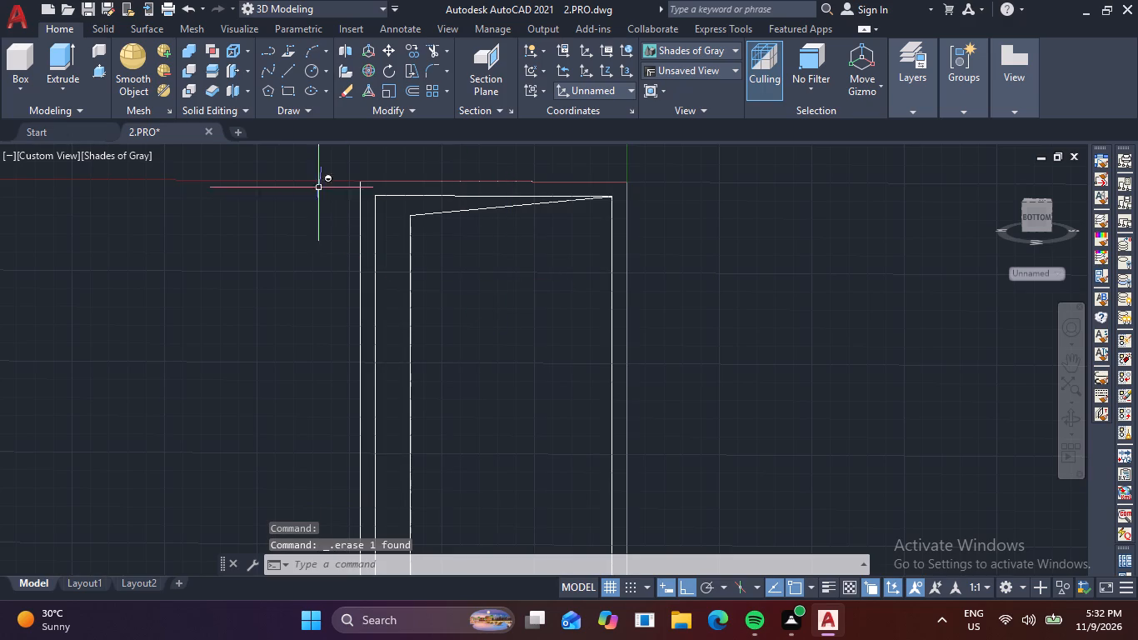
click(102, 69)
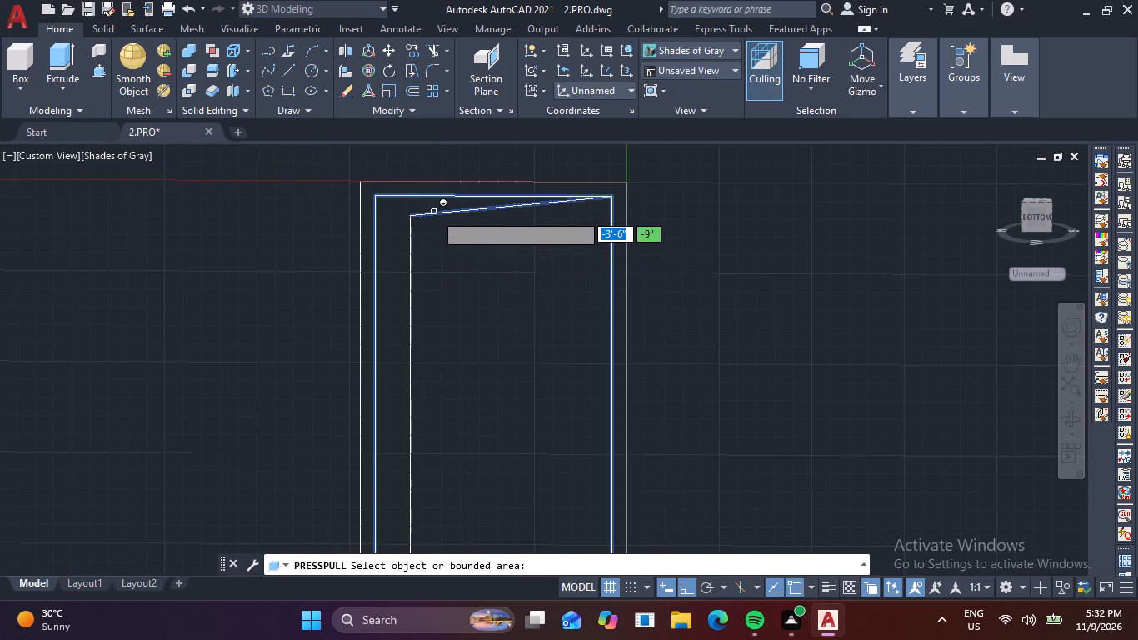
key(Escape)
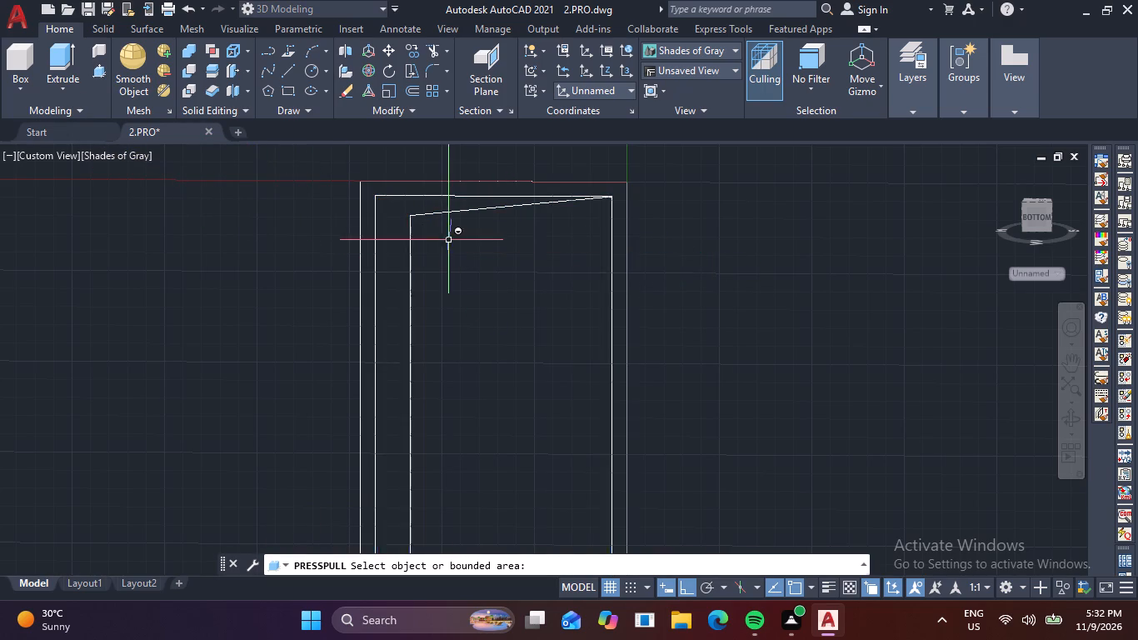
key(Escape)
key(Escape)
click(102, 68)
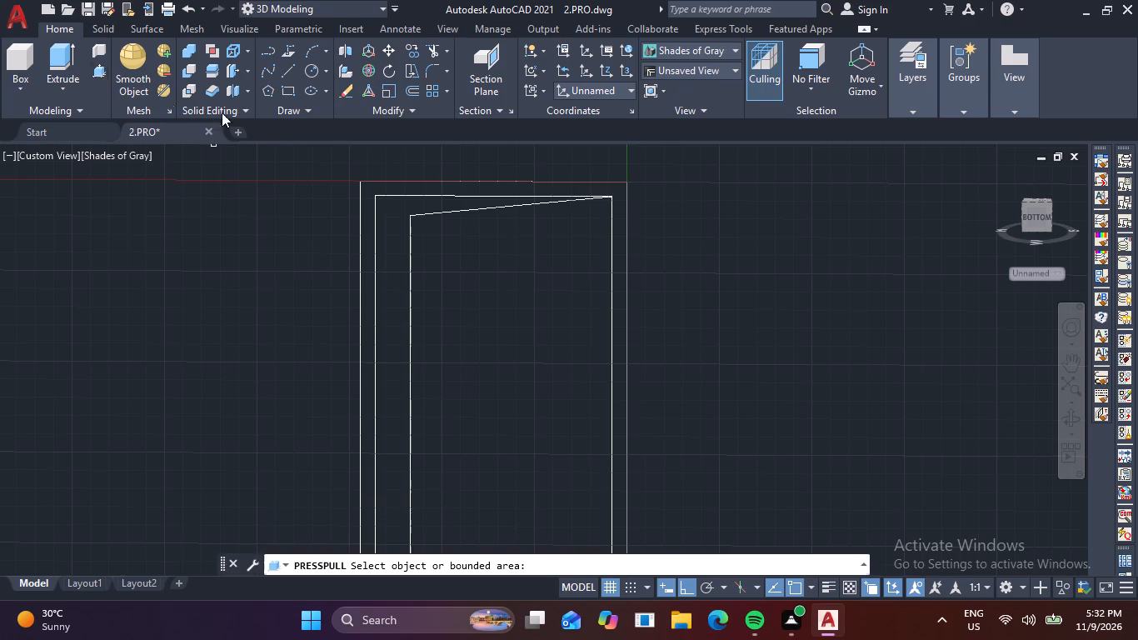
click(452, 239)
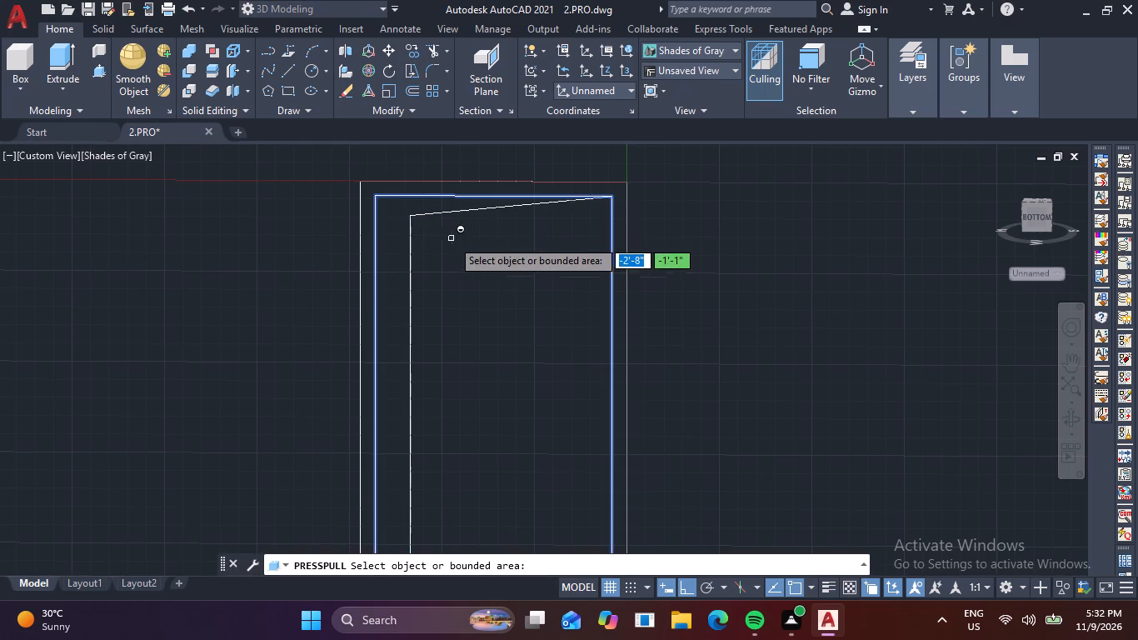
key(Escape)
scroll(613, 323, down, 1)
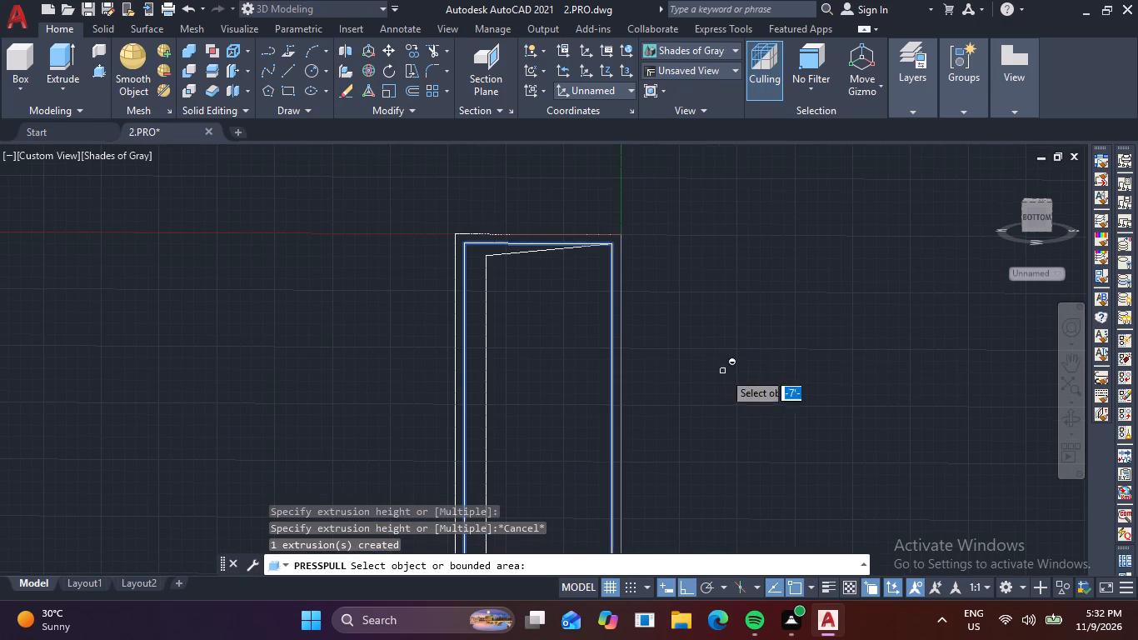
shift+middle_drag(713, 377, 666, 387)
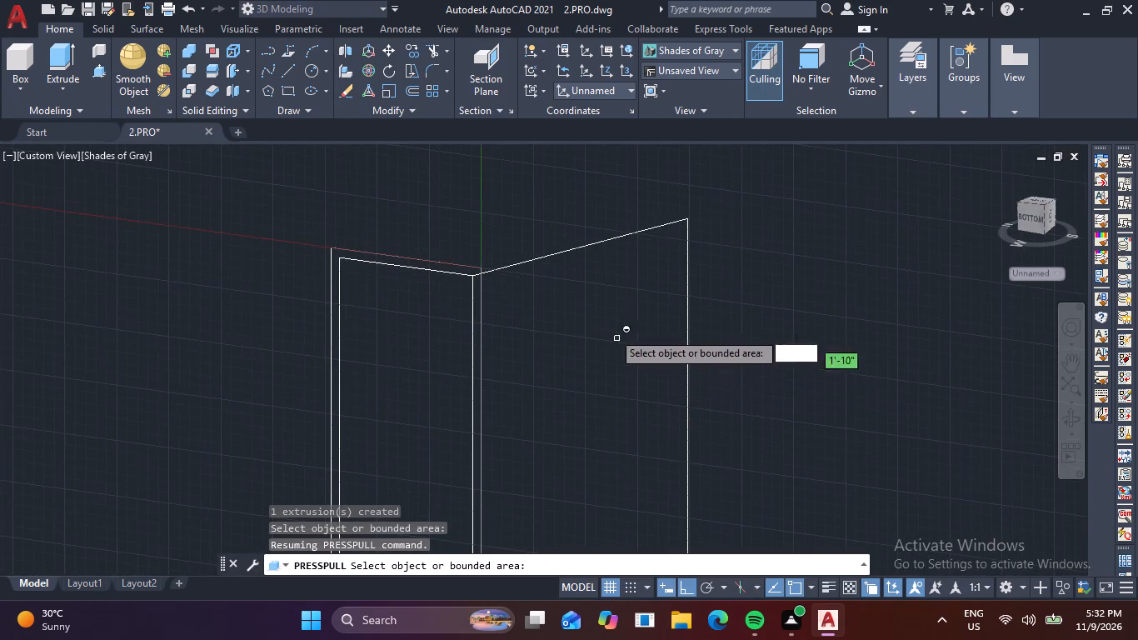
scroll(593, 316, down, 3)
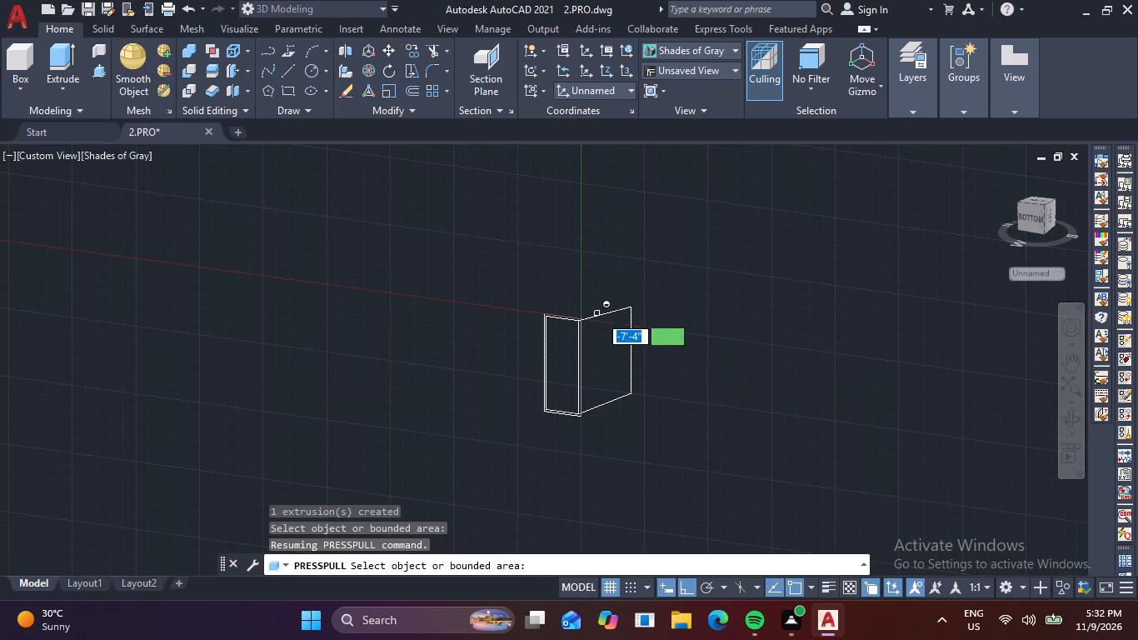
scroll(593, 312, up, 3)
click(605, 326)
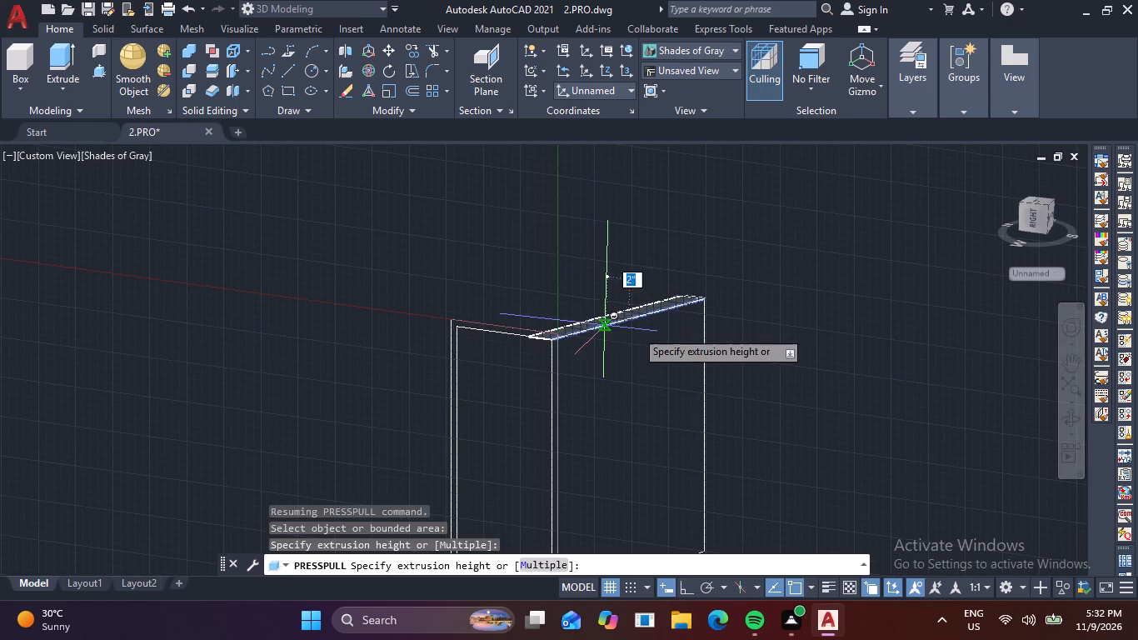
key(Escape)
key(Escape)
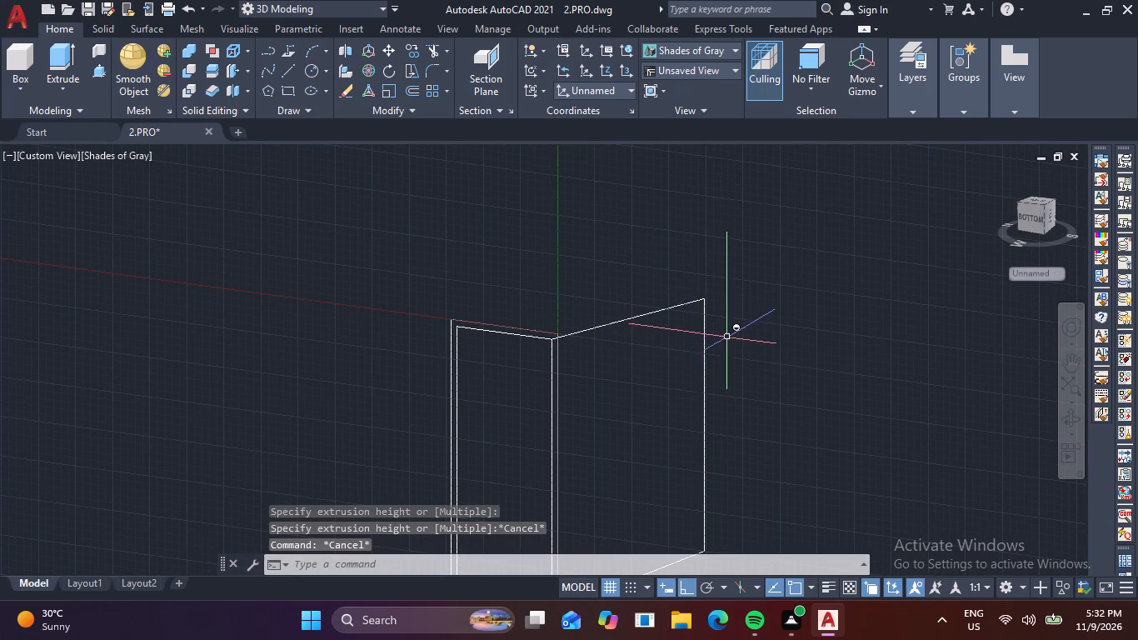
Delete the open door leaf's outline lines, keeping only the frame's outer and inner outlines.
drag(730, 337, 720, 333)
click(667, 282)
key(Delete)
middle_drag(781, 427, 781, 428)
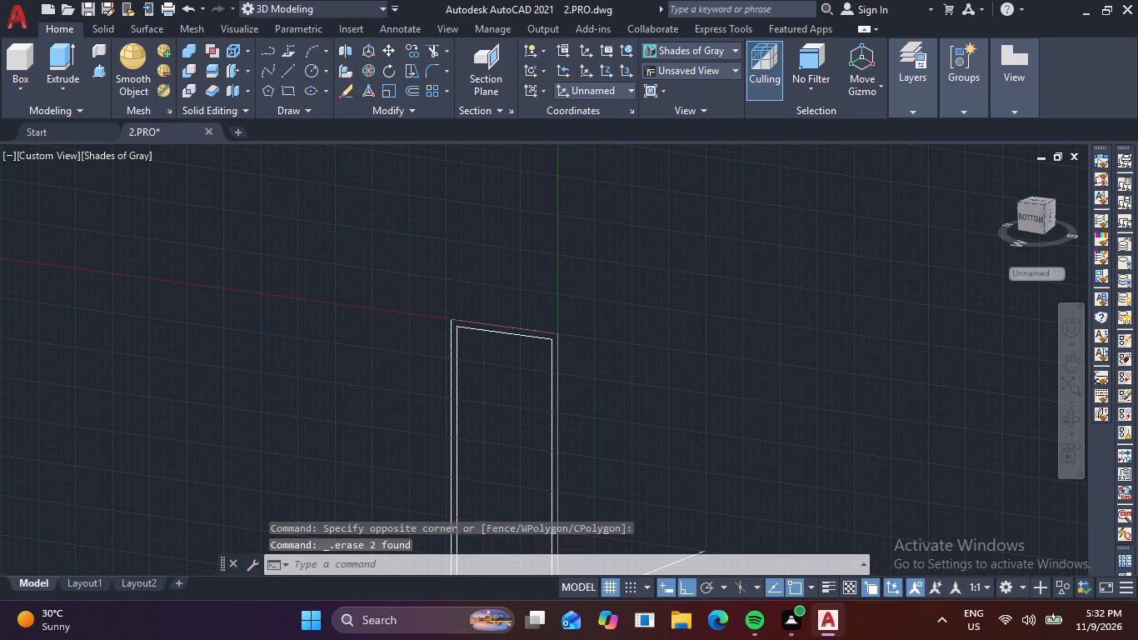
middle_drag(781, 428, 681, 307)
drag(642, 482, 623, 471)
click(562, 418)
key(Delete)
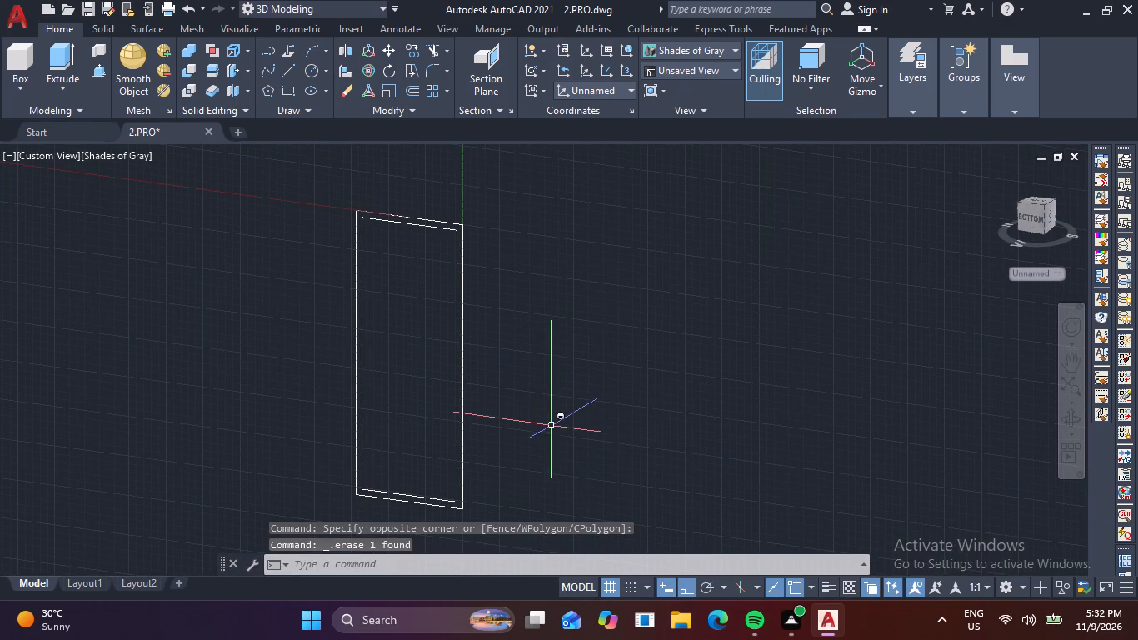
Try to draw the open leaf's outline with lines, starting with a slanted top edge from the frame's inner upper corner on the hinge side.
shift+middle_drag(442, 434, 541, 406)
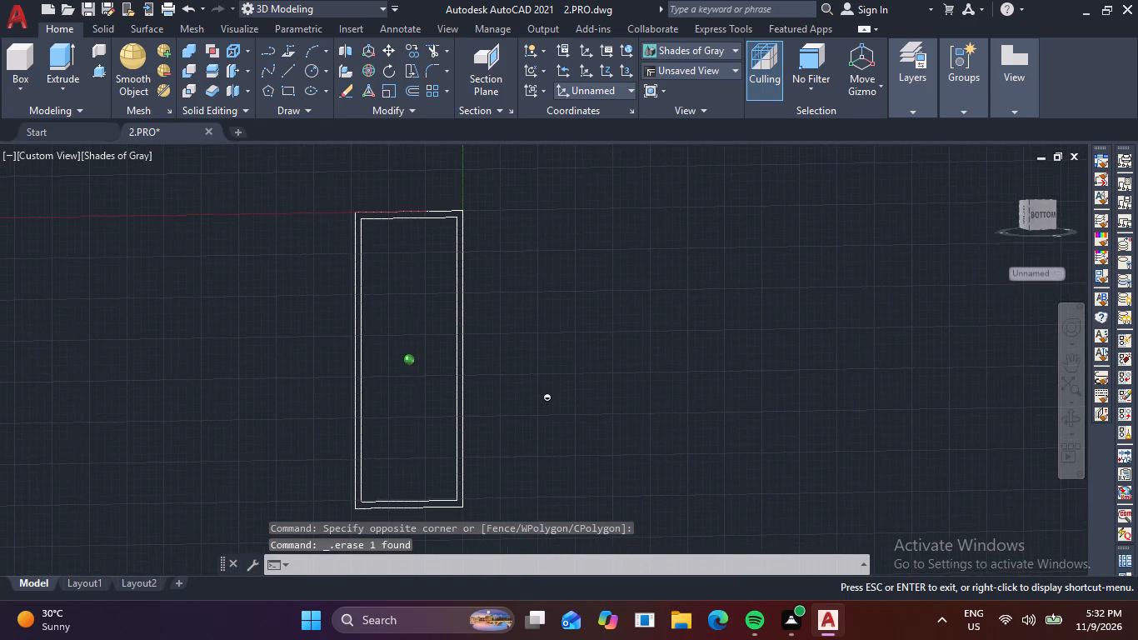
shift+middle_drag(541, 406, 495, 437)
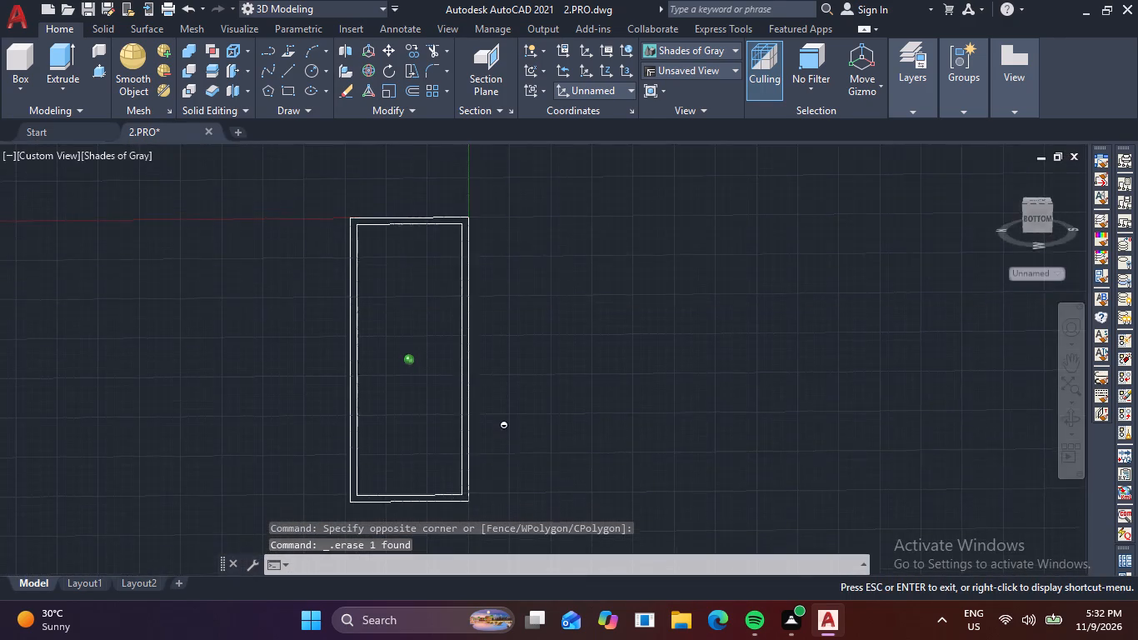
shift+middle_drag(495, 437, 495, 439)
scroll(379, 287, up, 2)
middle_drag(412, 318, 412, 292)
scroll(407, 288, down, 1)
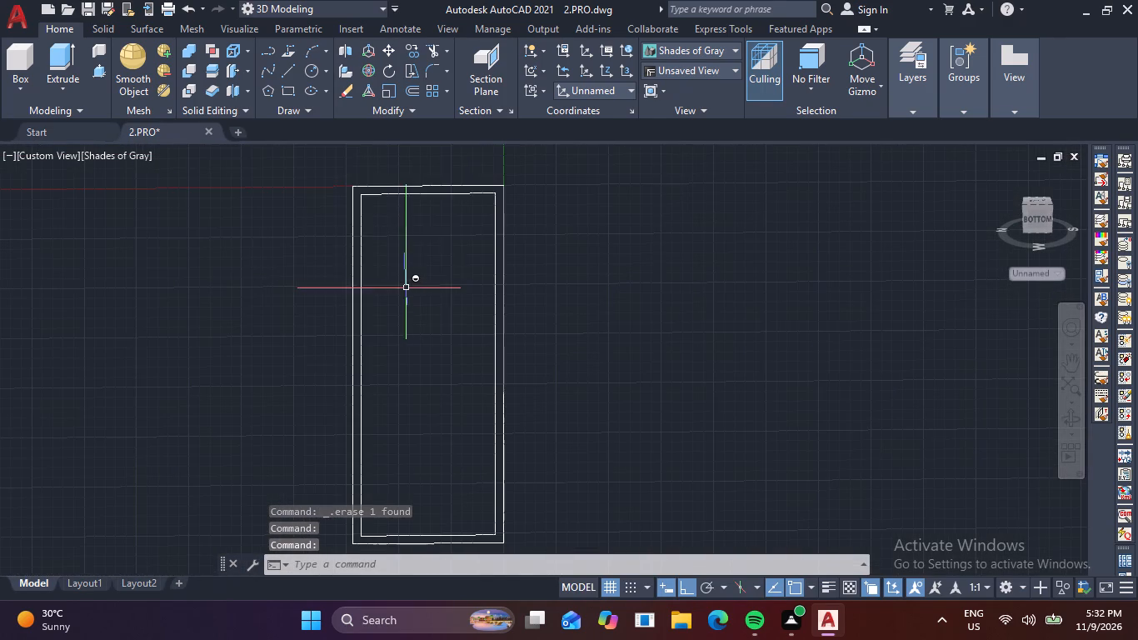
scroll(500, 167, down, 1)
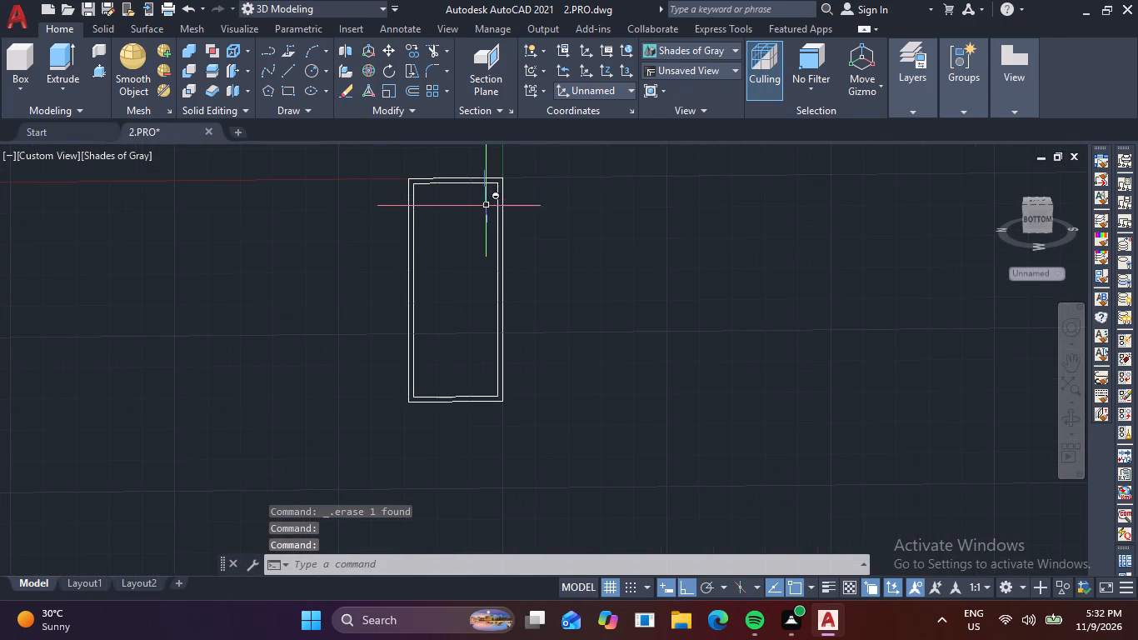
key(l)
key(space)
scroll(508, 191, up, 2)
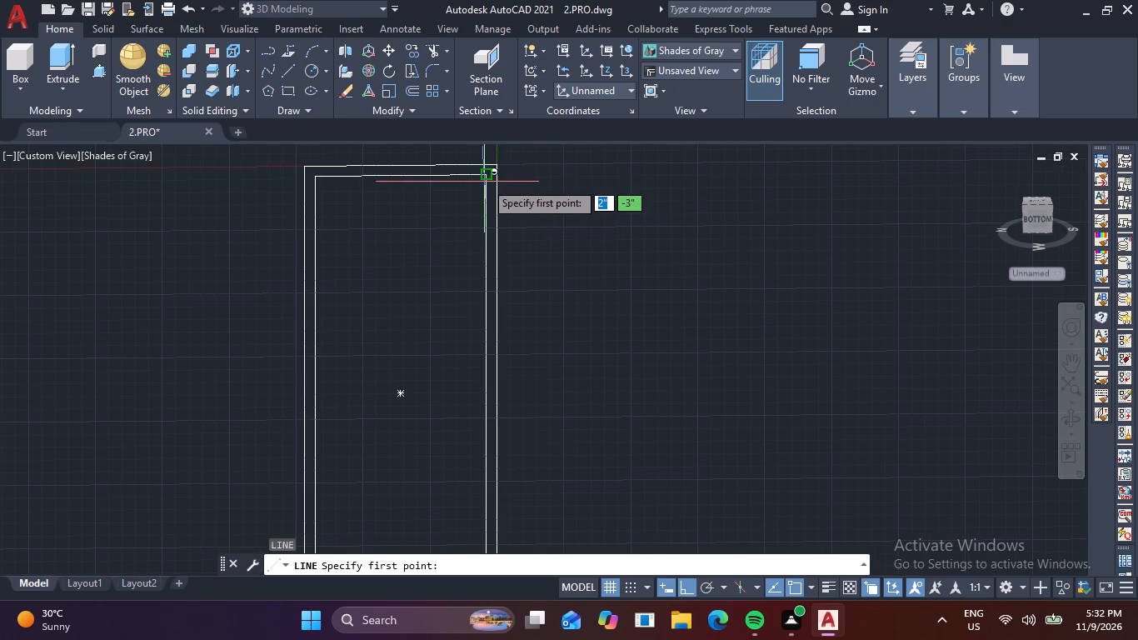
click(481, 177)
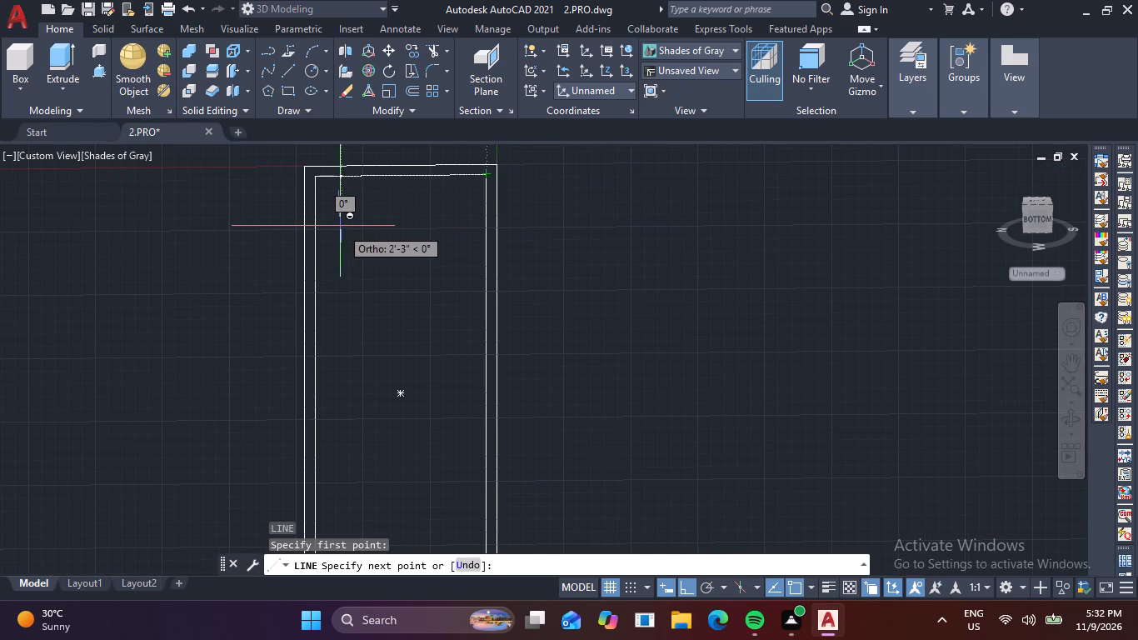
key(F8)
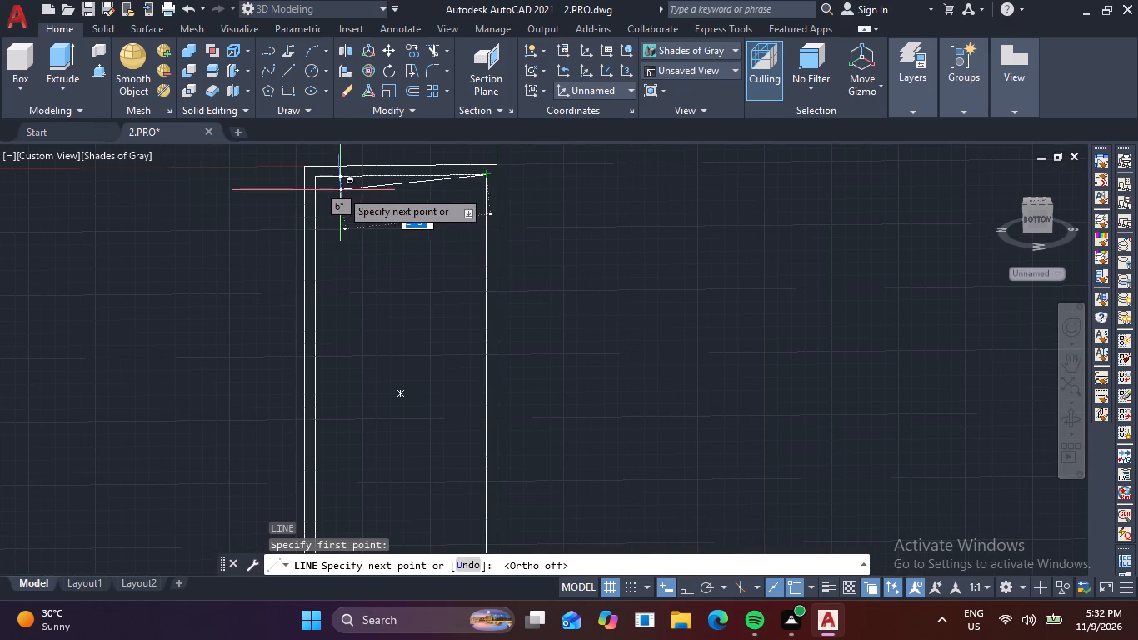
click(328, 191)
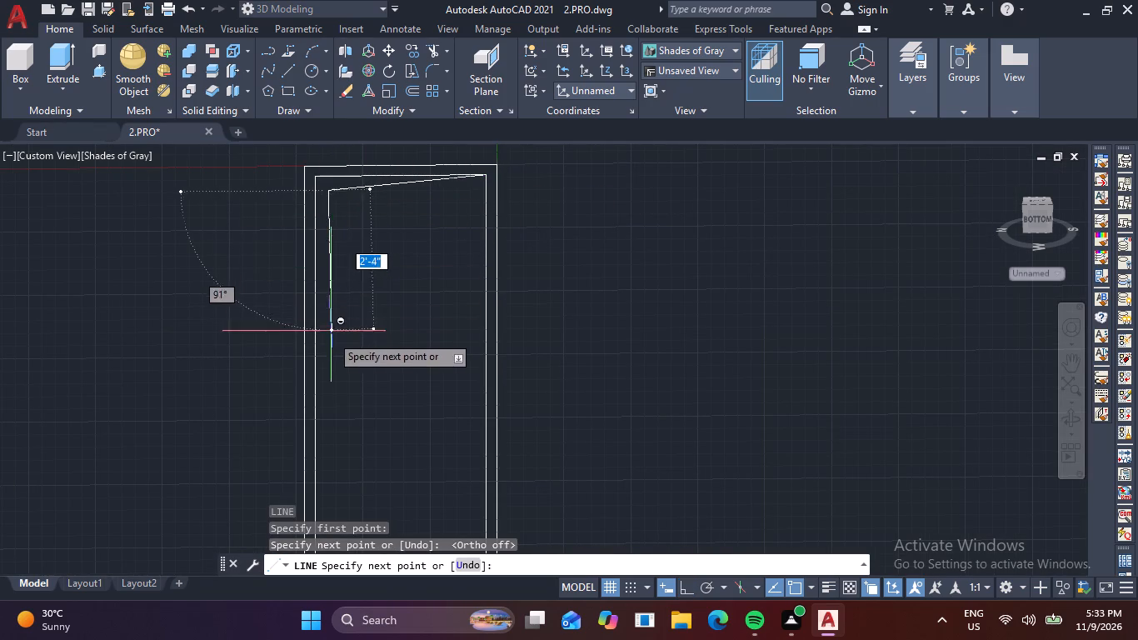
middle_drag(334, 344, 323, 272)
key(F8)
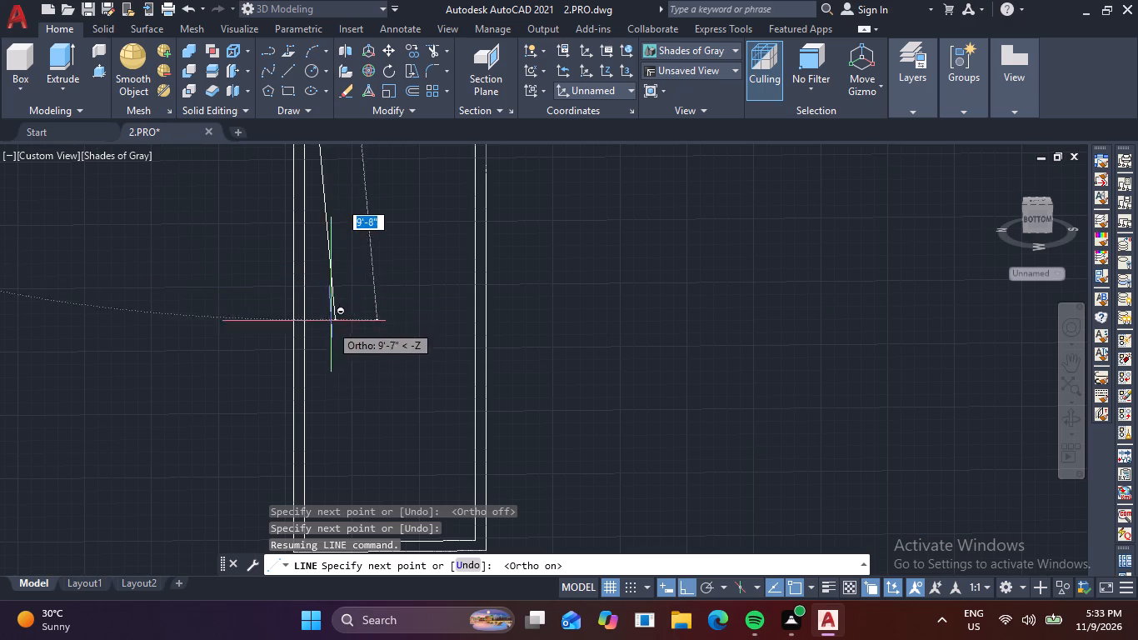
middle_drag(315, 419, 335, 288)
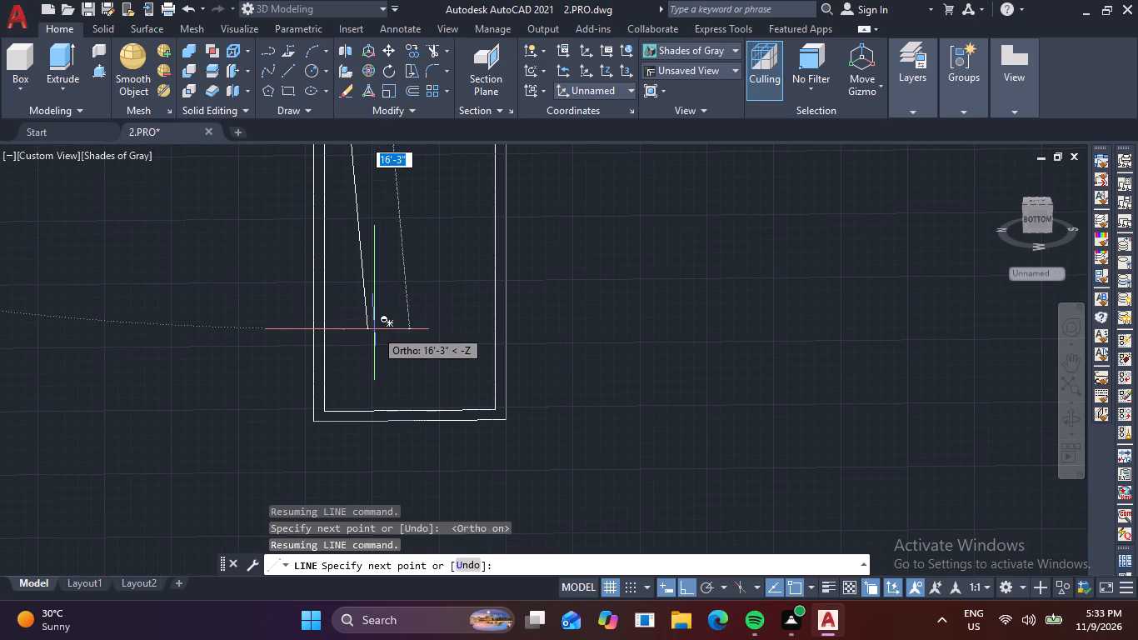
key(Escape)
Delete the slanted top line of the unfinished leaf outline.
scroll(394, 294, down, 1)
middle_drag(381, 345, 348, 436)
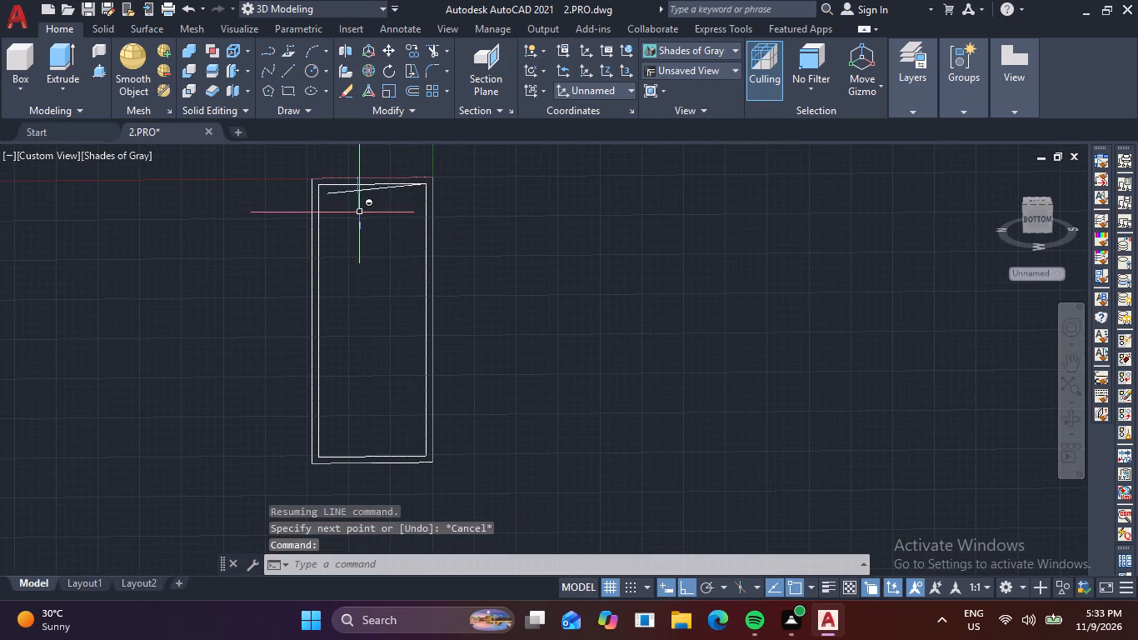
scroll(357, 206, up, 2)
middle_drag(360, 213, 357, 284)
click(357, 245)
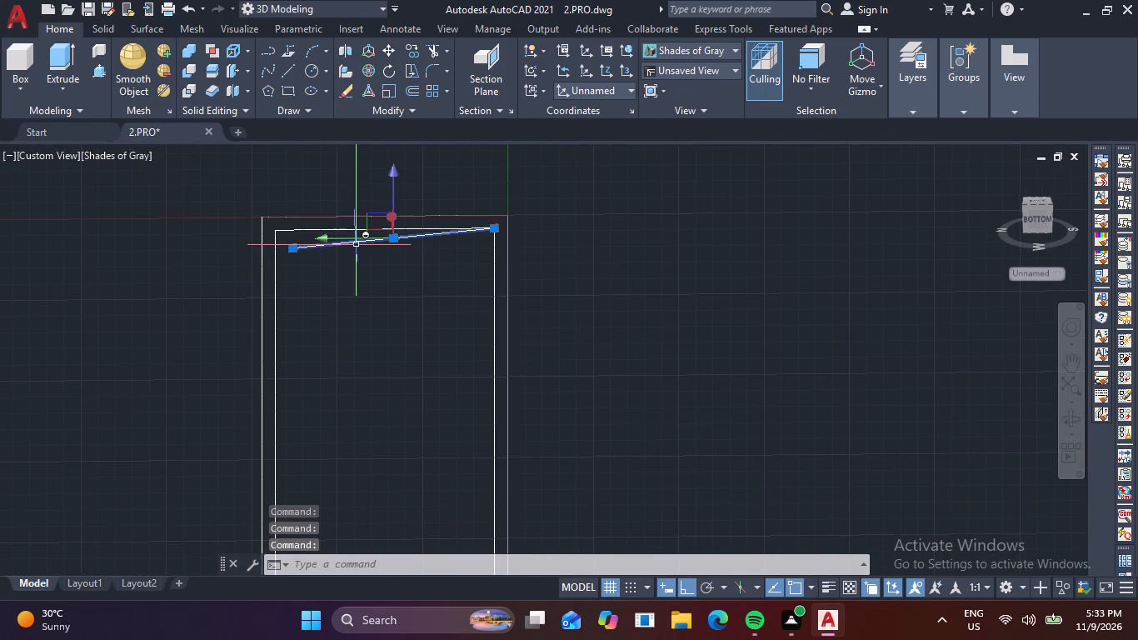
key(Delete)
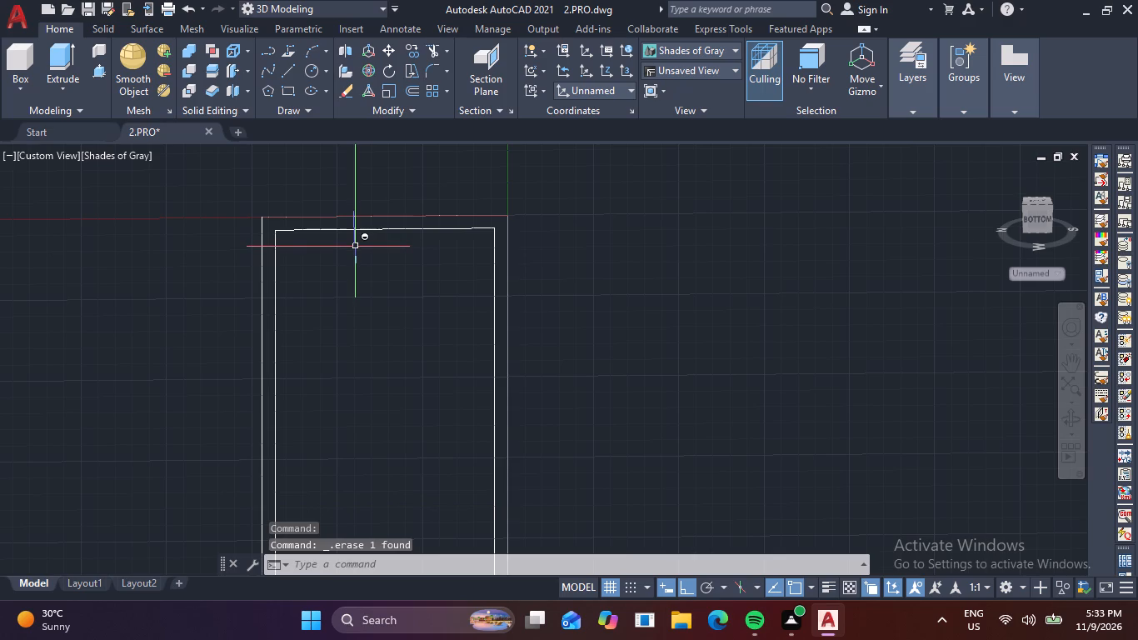
Draw the open leaf's outline from the frame's inner upper hinge corner: slanted top edge, straight vertical edge, and slanted bottom edge to the inner lower corner.
key(l)
key(space)
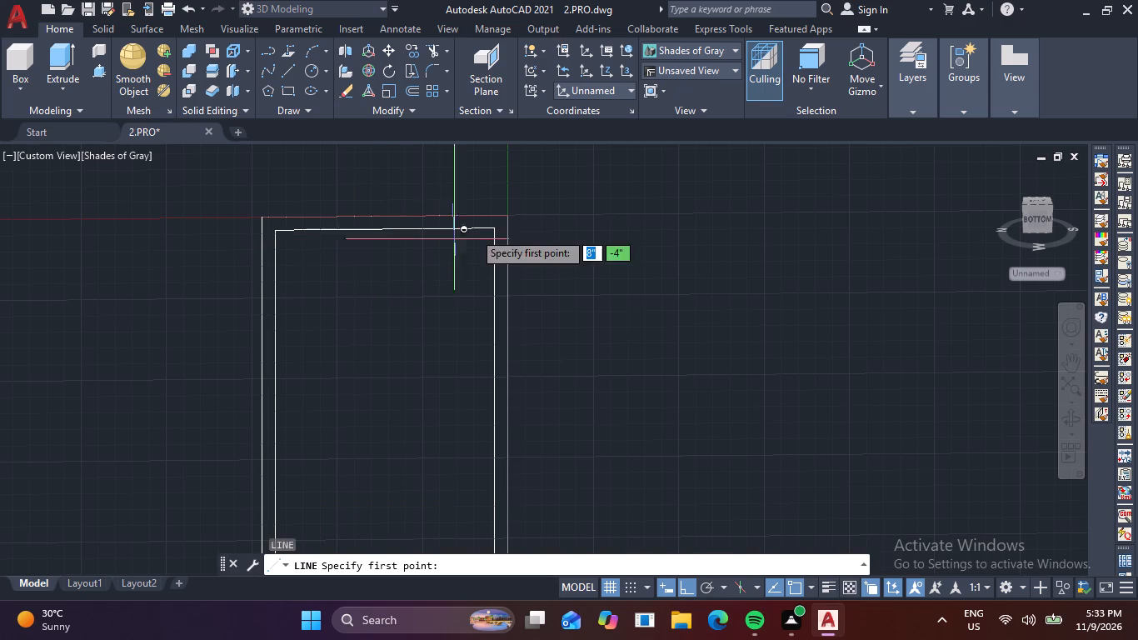
click(489, 224)
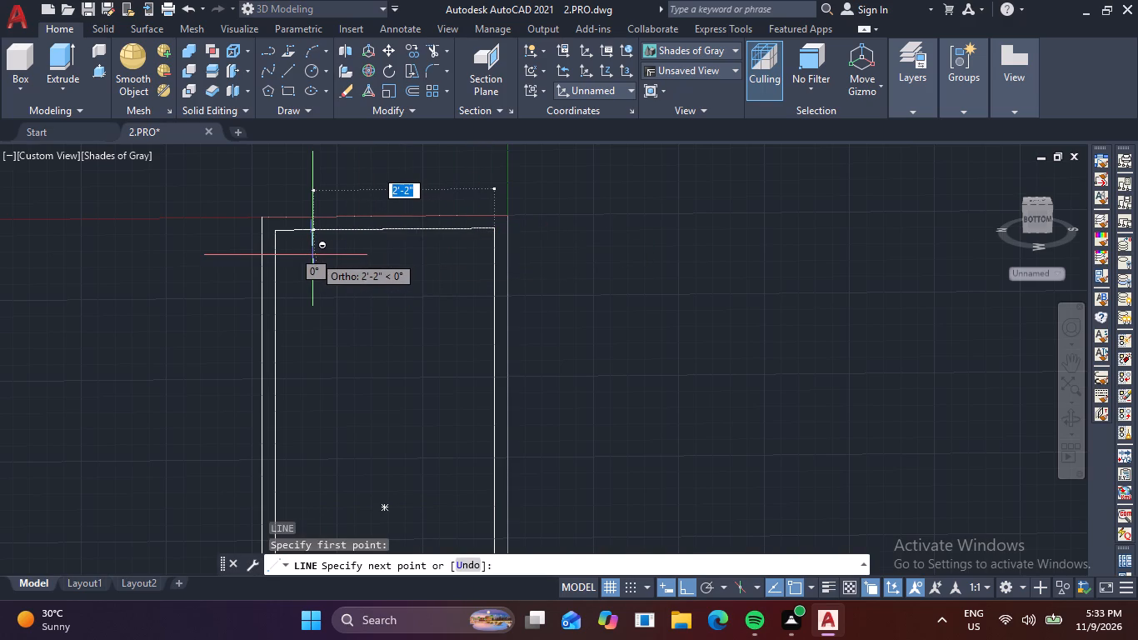
key(F8)
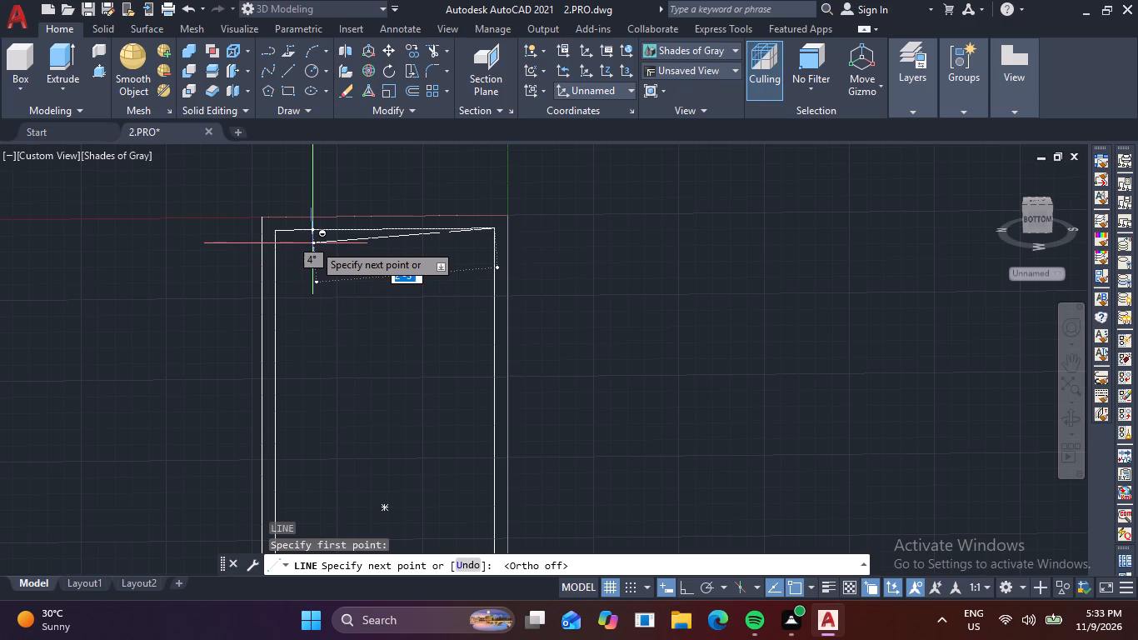
click(309, 246)
scroll(307, 352, down, 1)
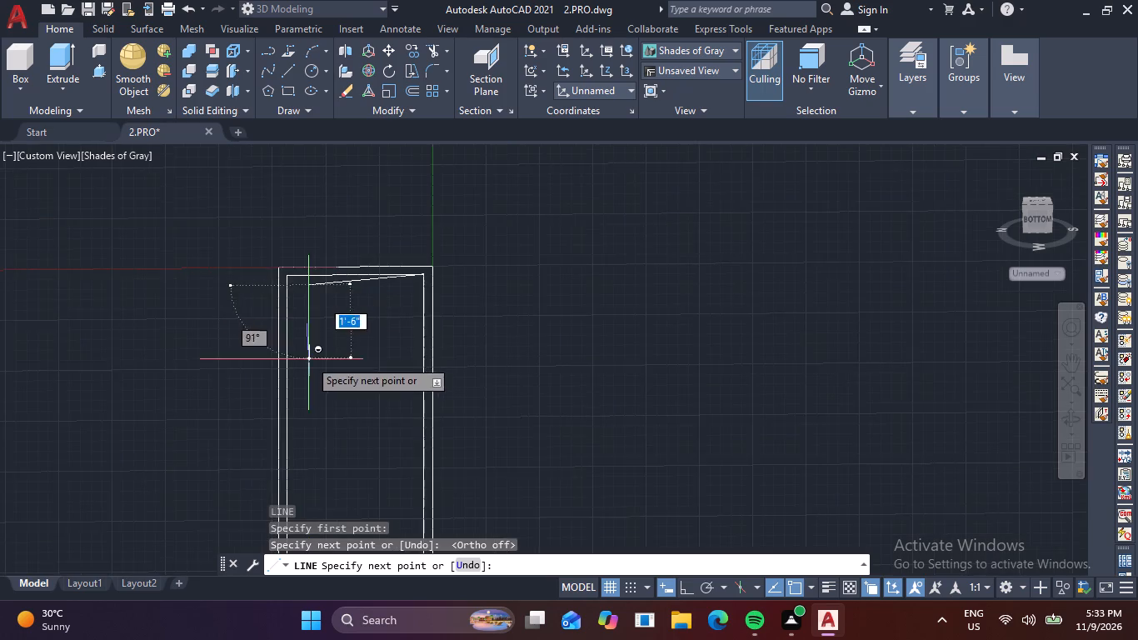
middle_drag(308, 359, 252, 292)
key(F8)
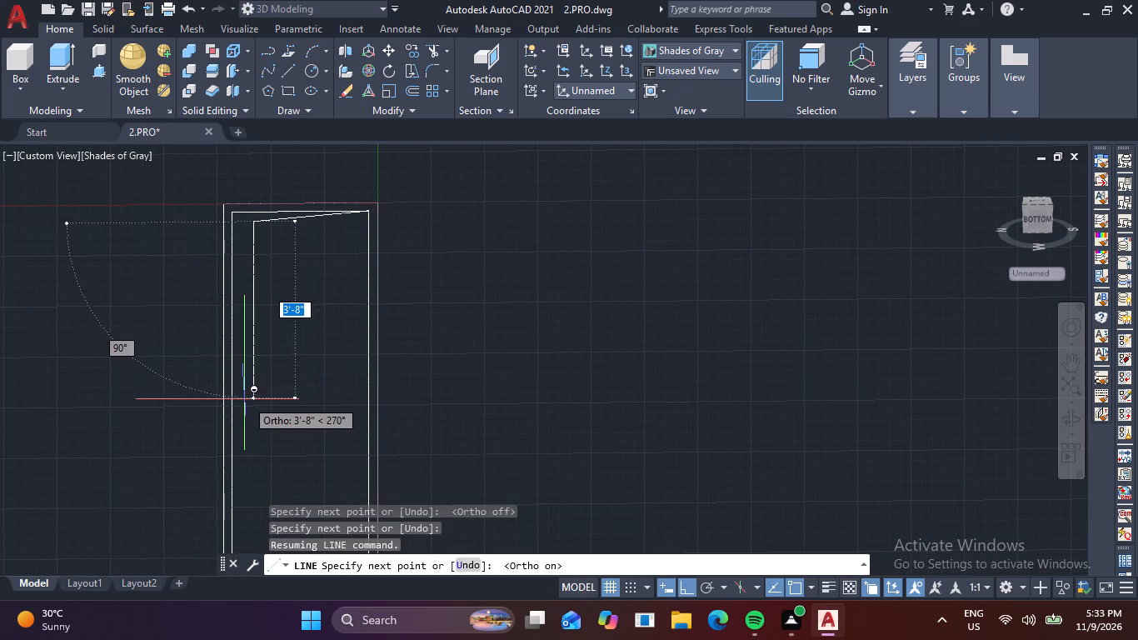
middle_drag(256, 432, 251, 312)
middle_drag(243, 425, 246, 402)
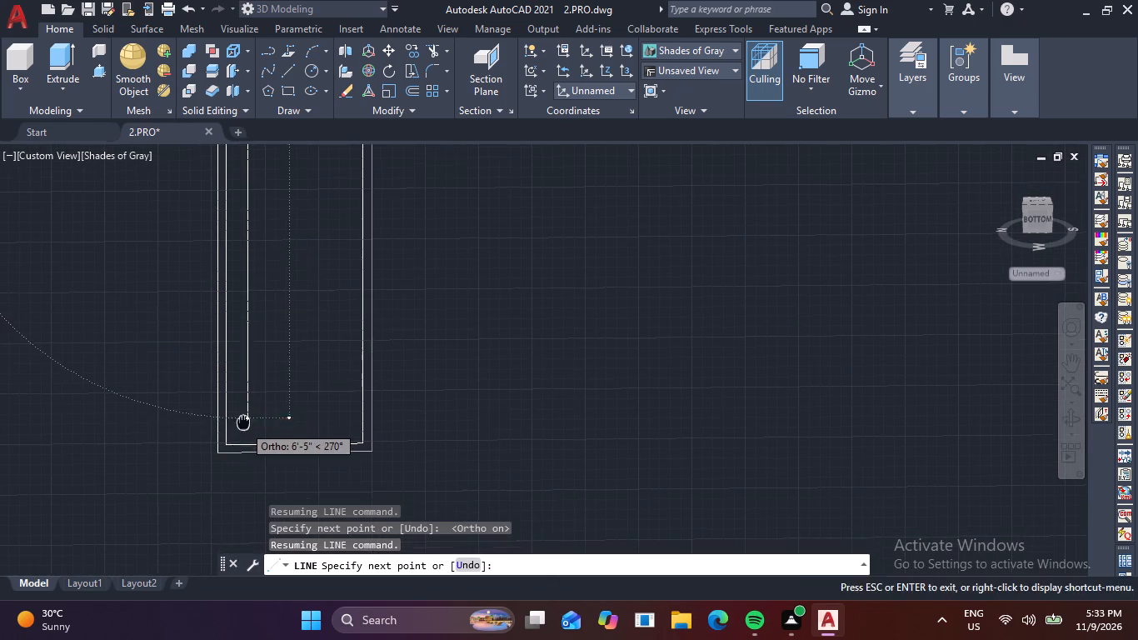
middle_drag(246, 402, 256, 361)
scroll(257, 358, up, 2)
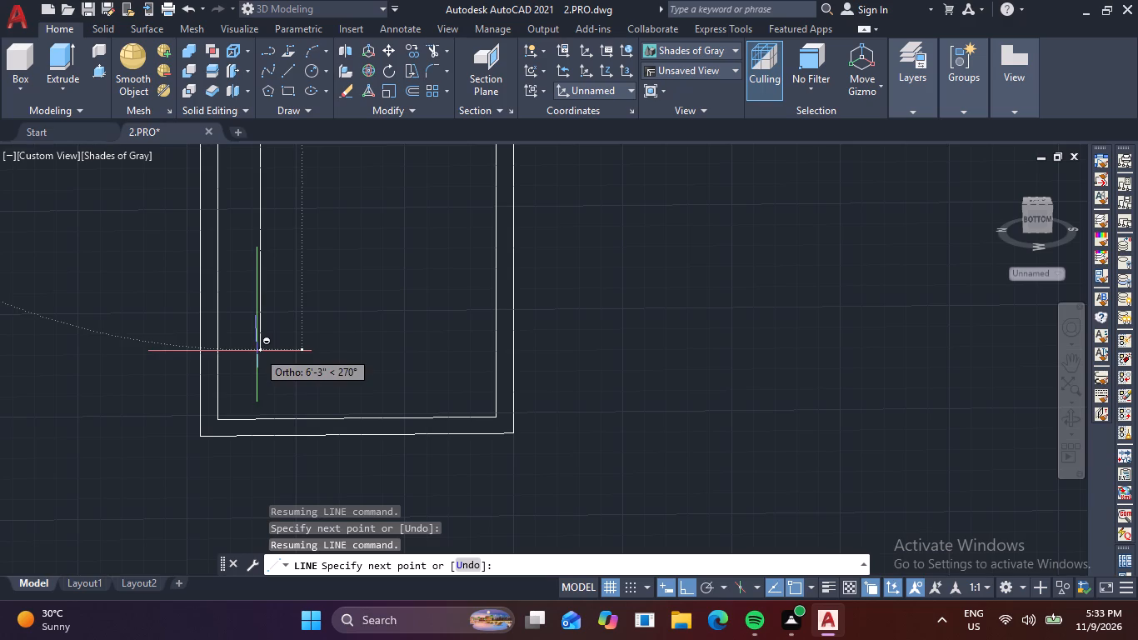
click(263, 373)
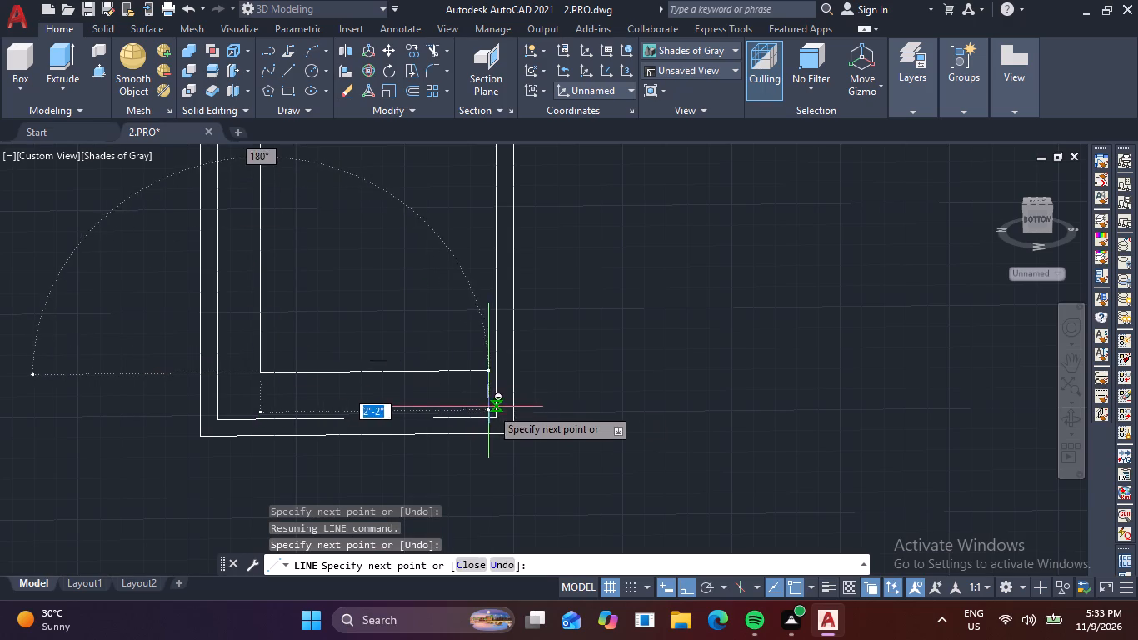
click(497, 412)
key(Escape)
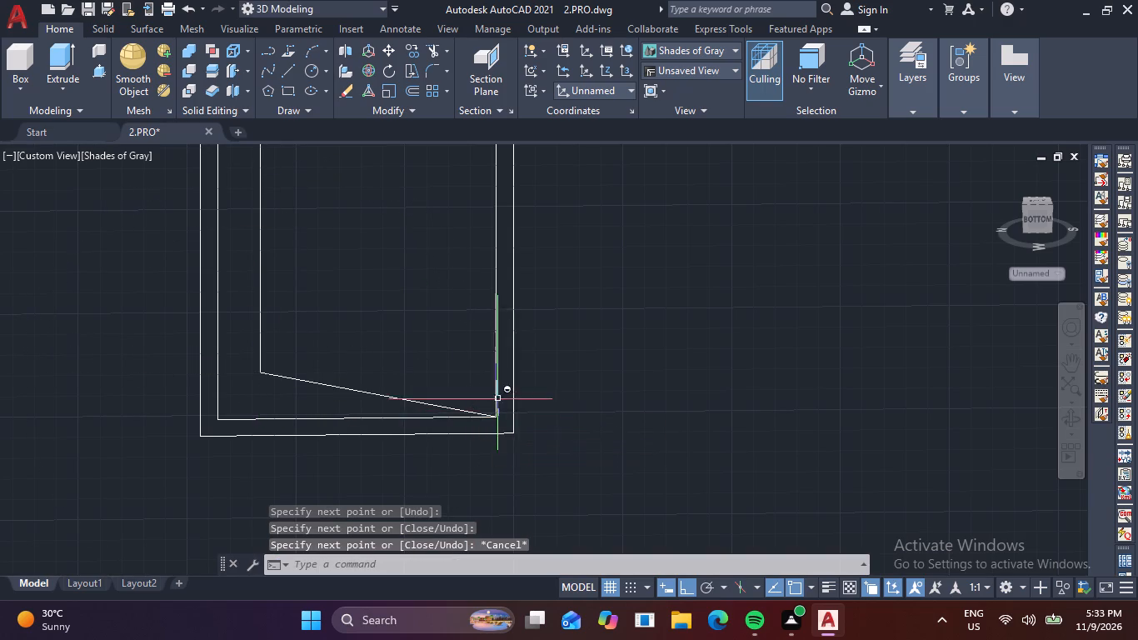
Presspull the area between the door frame's outer and inner outlines to a depth of 2 inches.
scroll(488, 396, down, 3)
middle_drag(478, 355, 475, 387)
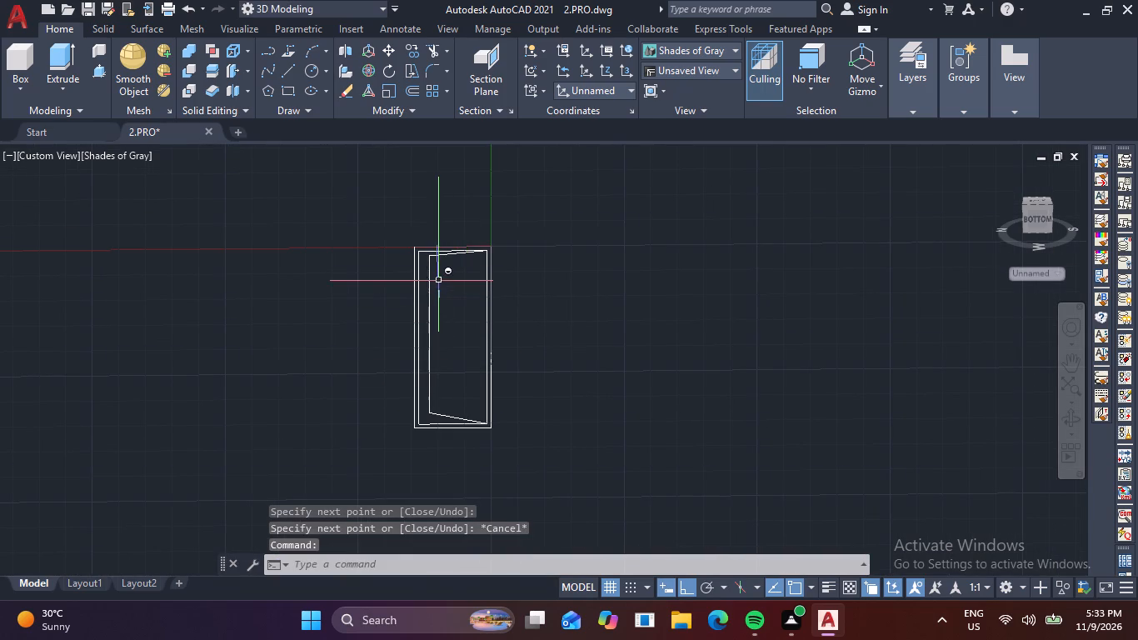
scroll(453, 248, up, 2)
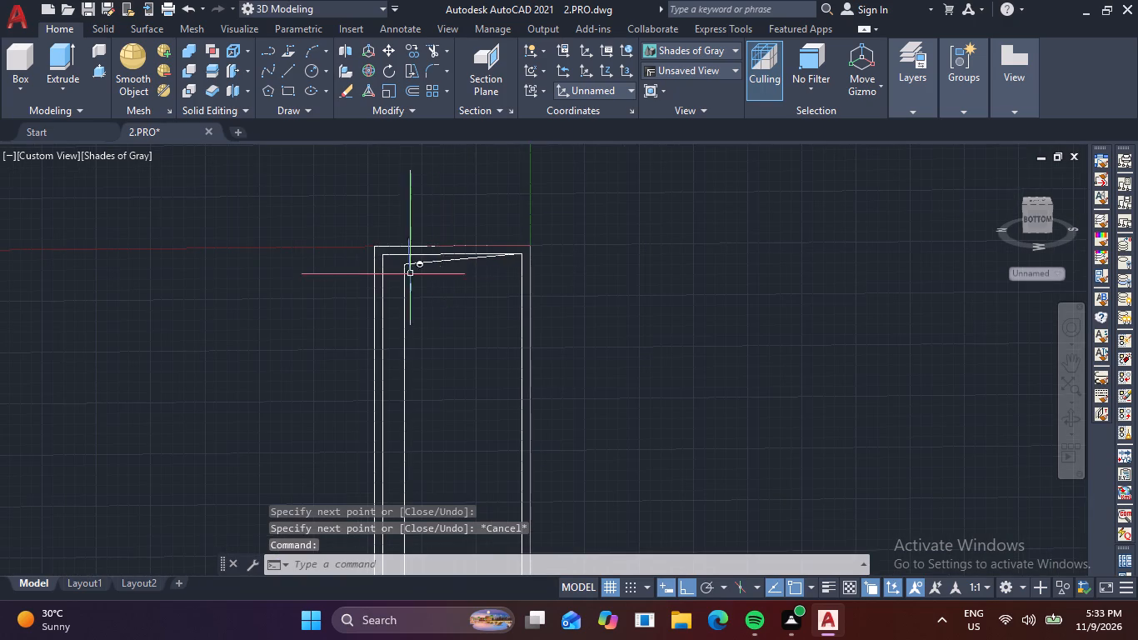
click(96, 74)
scroll(428, 274, up, 2)
click(484, 223)
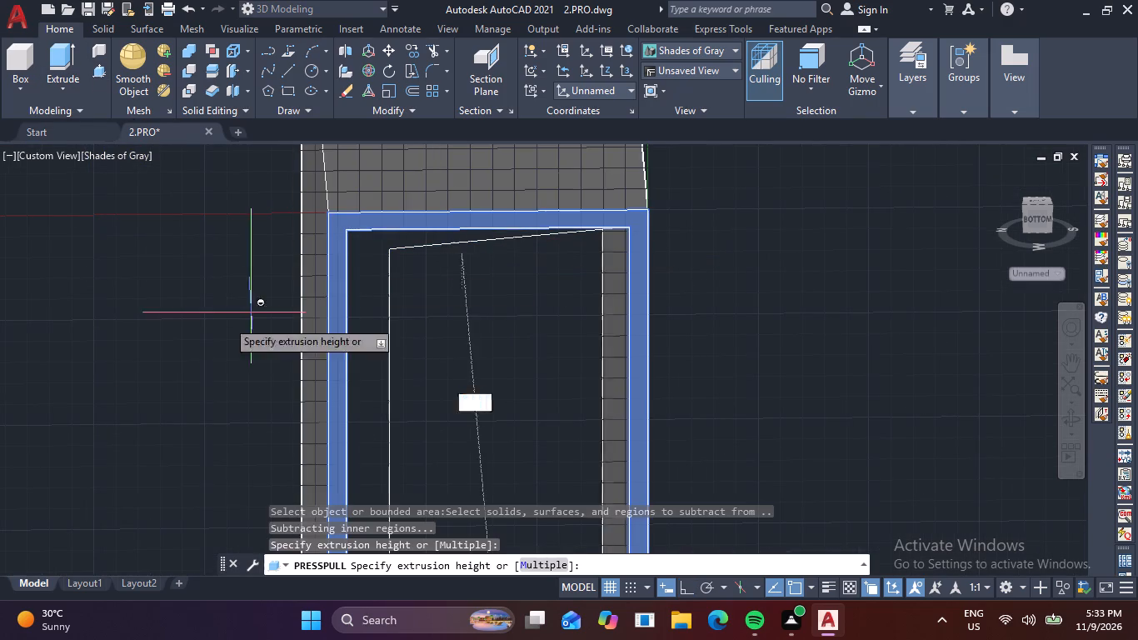
scroll(926, 430, down, 3)
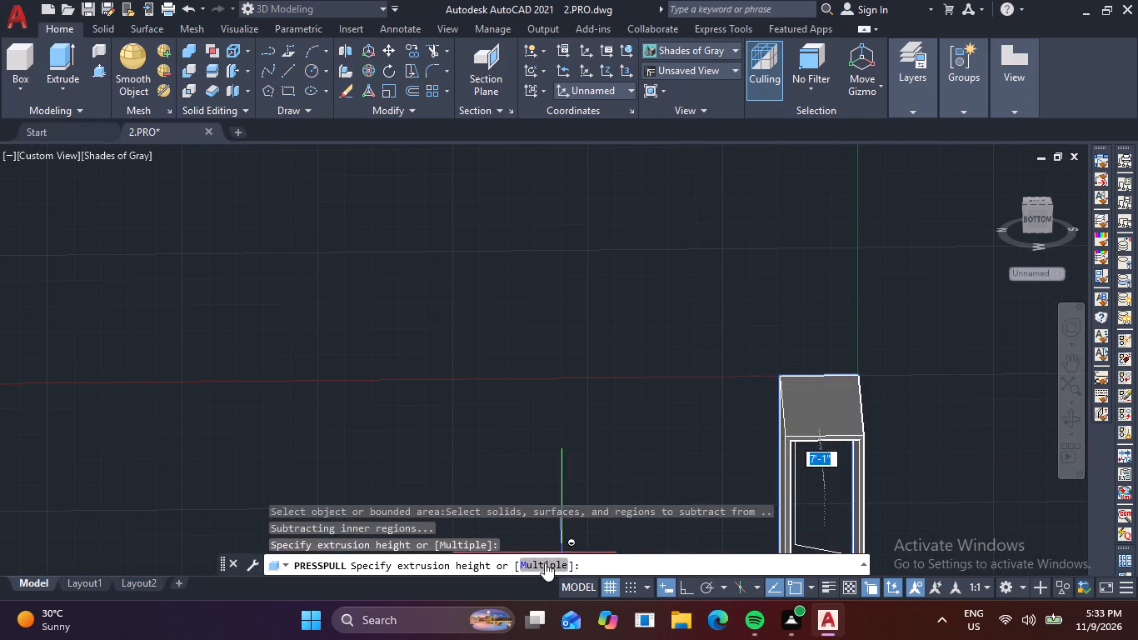
middle_drag(652, 503, 581, 413)
key(2)
key(space)
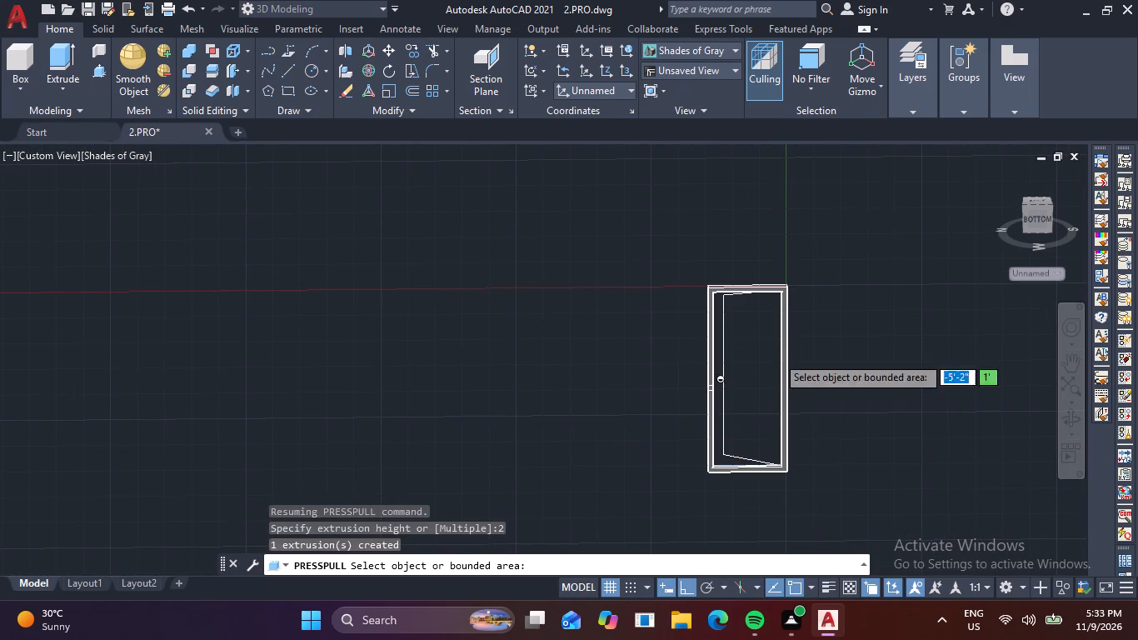
Presspull the open door leaf's slanted outline to a thickness of 1 inch.
scroll(760, 305, up, 4)
middle_drag(721, 338, 455, 266)
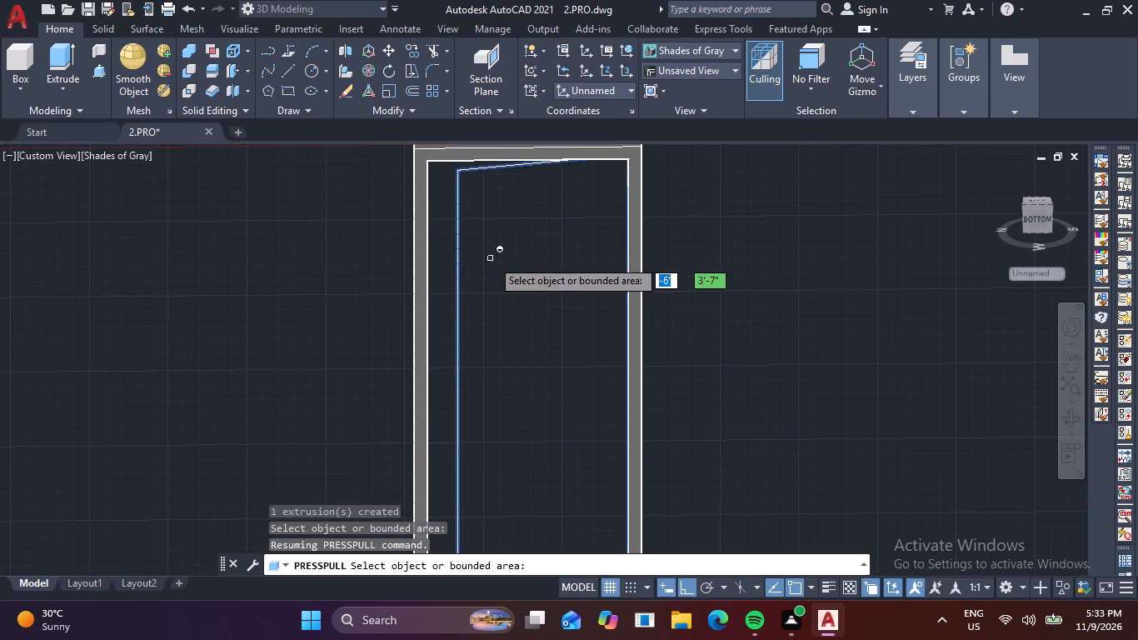
click(498, 260)
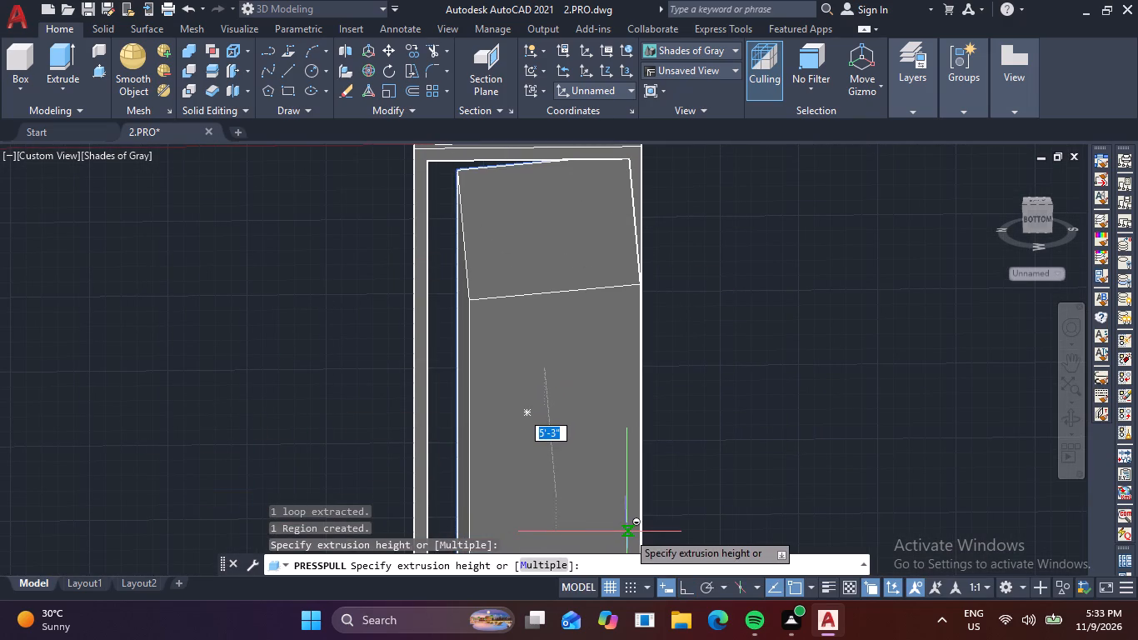
key(period)
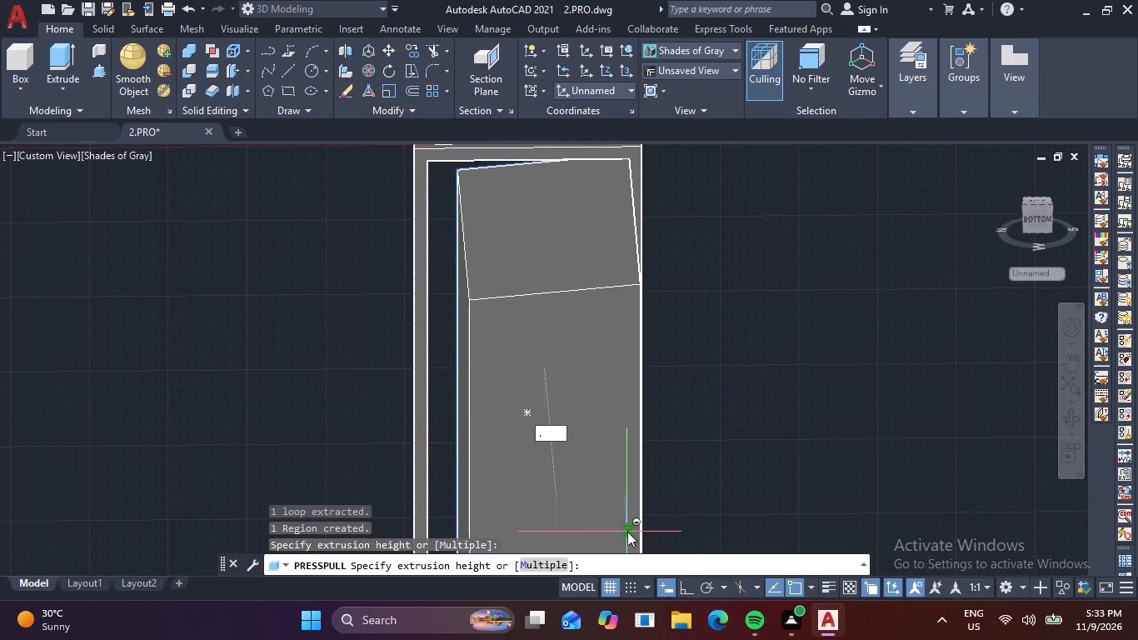
key(Return)
key(Return)
key(1)
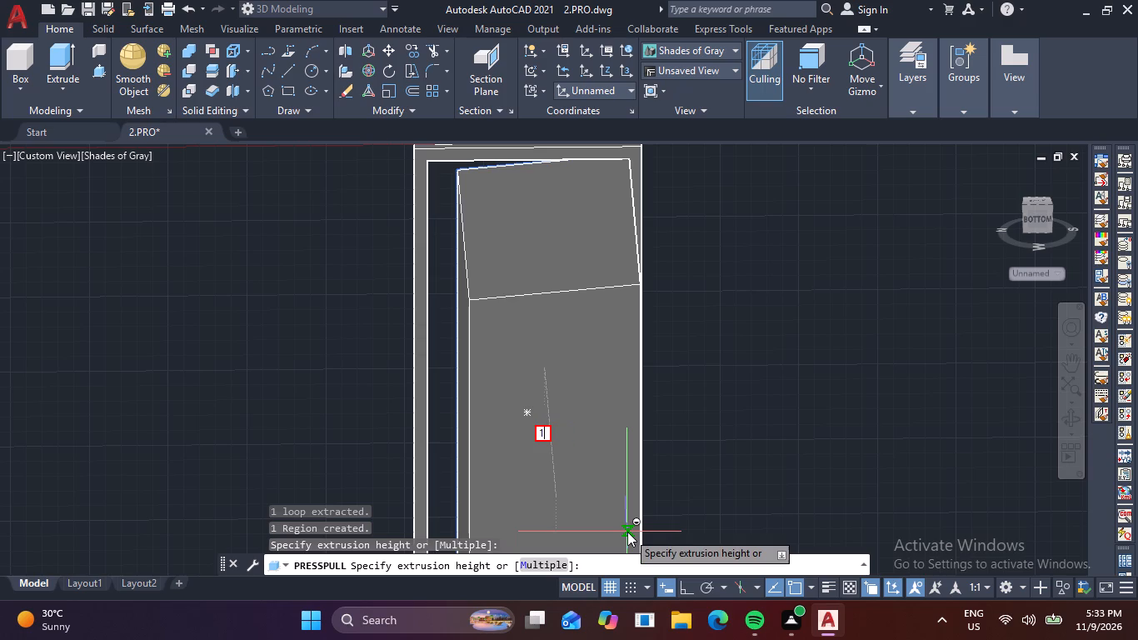
key(space)
key(Escape)
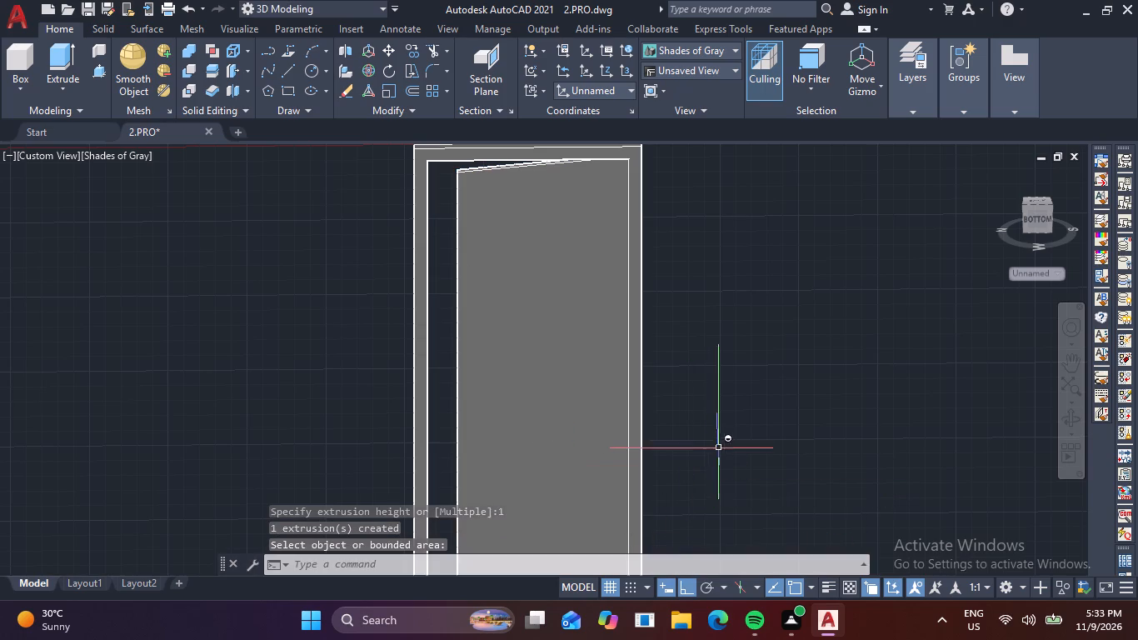
Move the whole door, frame and leaf, by the midpoint of the frame's lower outer corner edge into the ground-floor doorway's matching bottom corner.
scroll(732, 439, down, 3)
scroll(665, 427, up, 3)
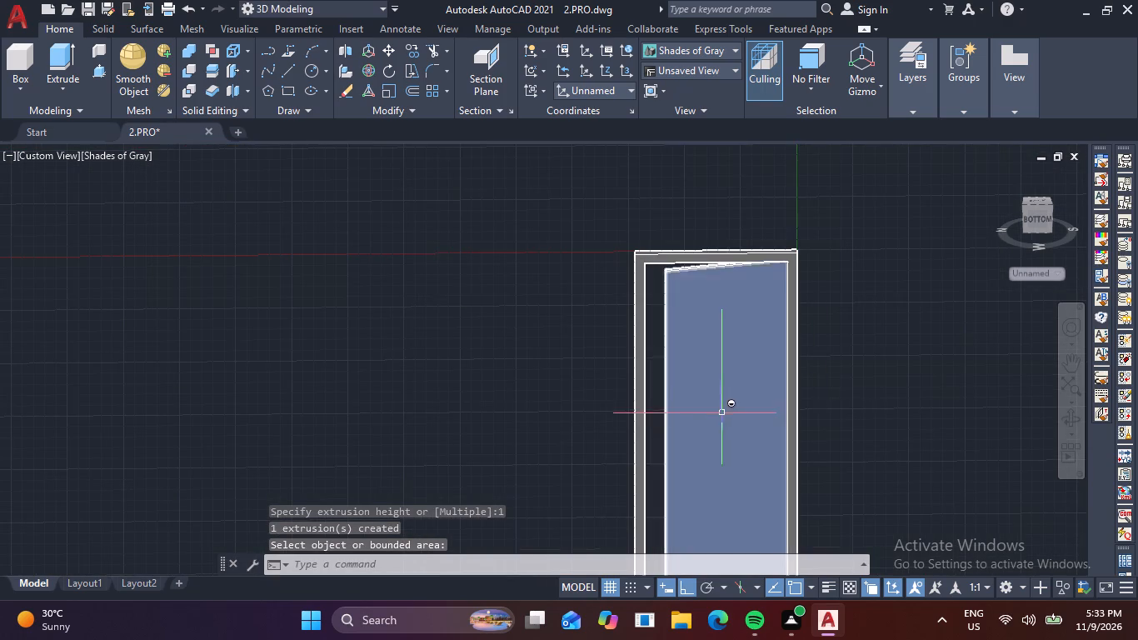
scroll(722, 413, down, 2)
middle_drag(800, 470, 721, 467)
shift+middle_drag(786, 511, 716, 506)
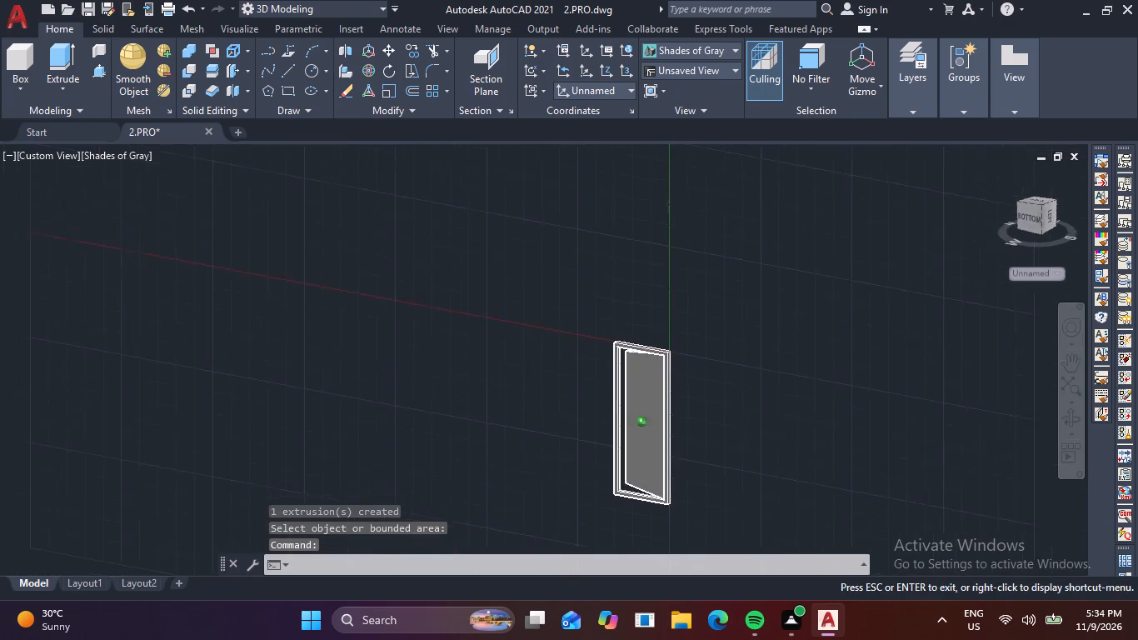
shift+middle_drag(716, 506, 690, 508)
shift+middle_drag(699, 498, 751, 475)
scroll(596, 389, up, 3)
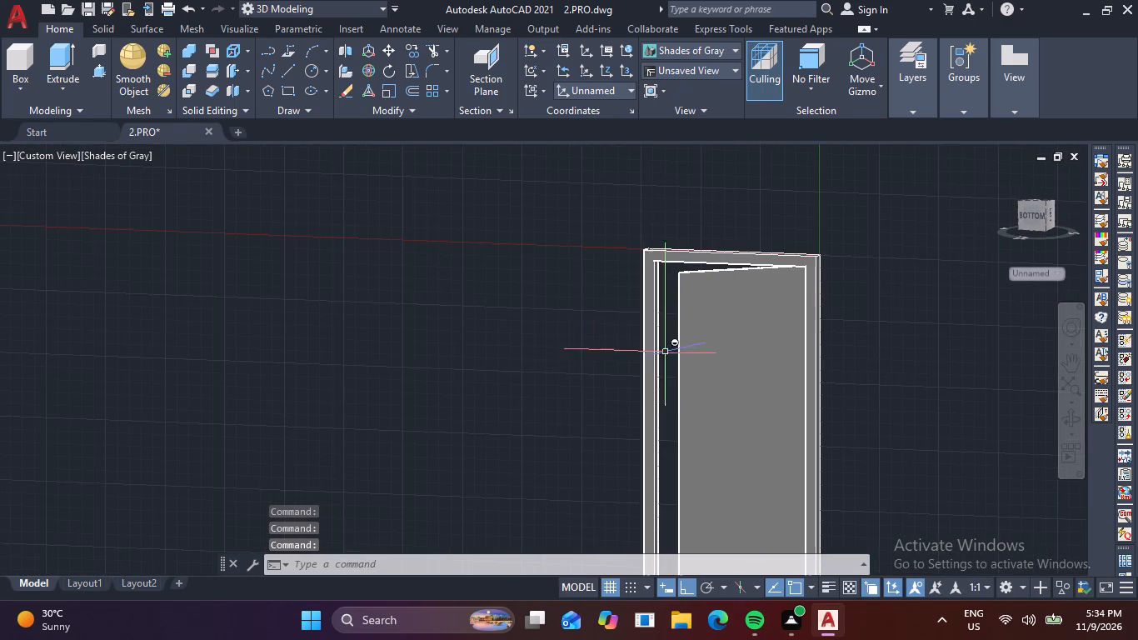
scroll(711, 364, down, 1)
middle_drag(766, 407, 656, 332)
drag(504, 177, 518, 192)
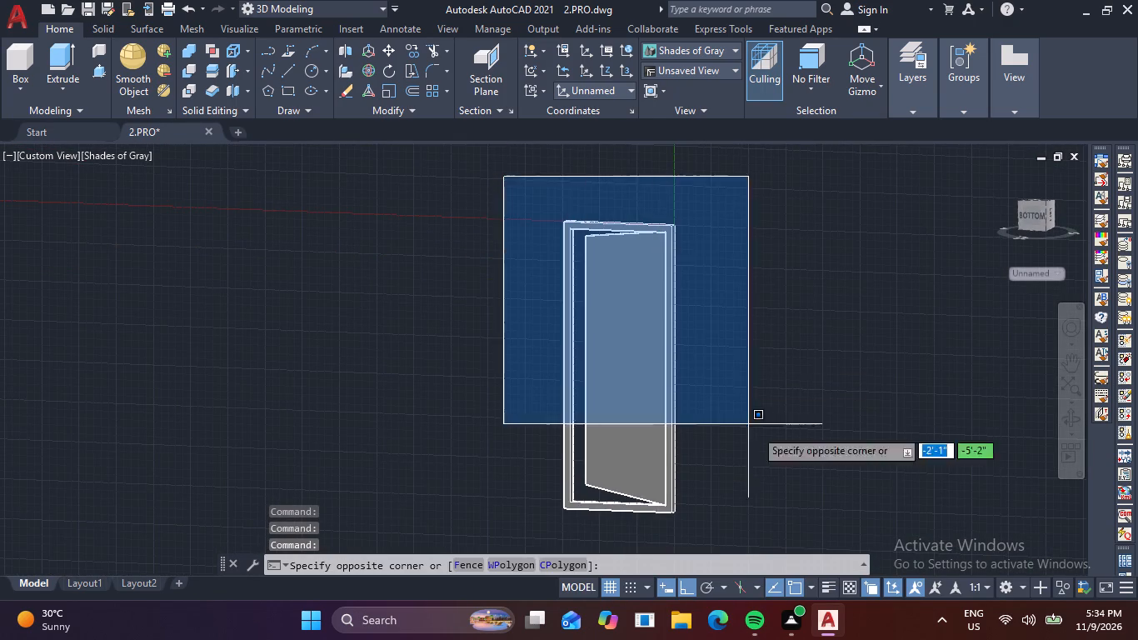
click(720, 564)
click(696, 525)
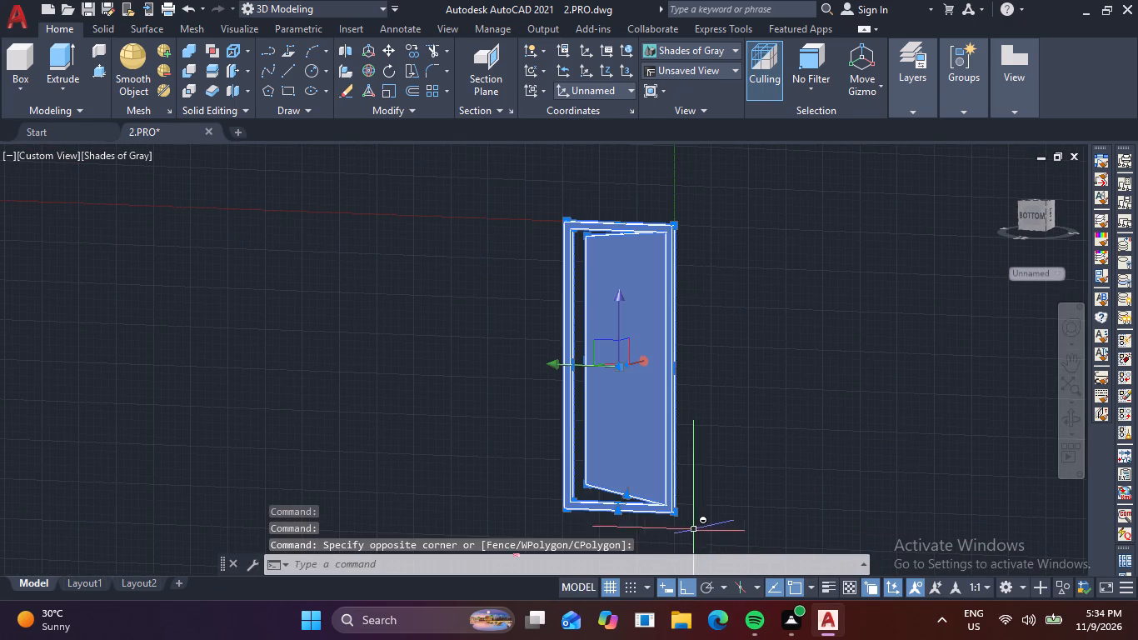
shift+middle_drag(488, 547, 527, 552)
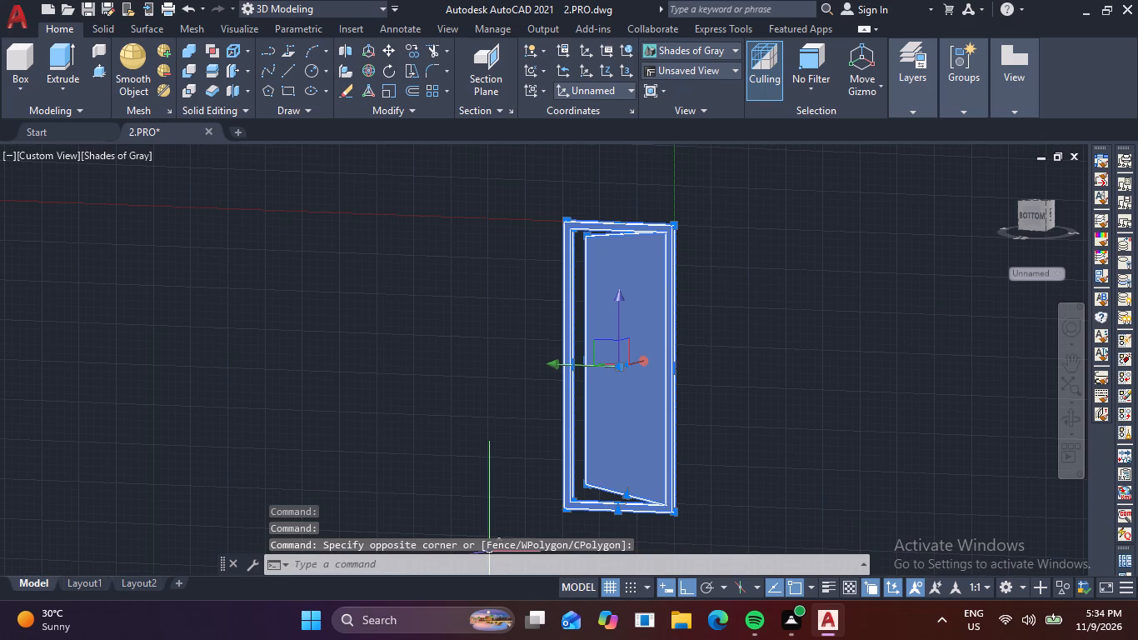
shift+middle_drag(527, 552, 567, 552)
shift+middle_drag(520, 471, 634, 502)
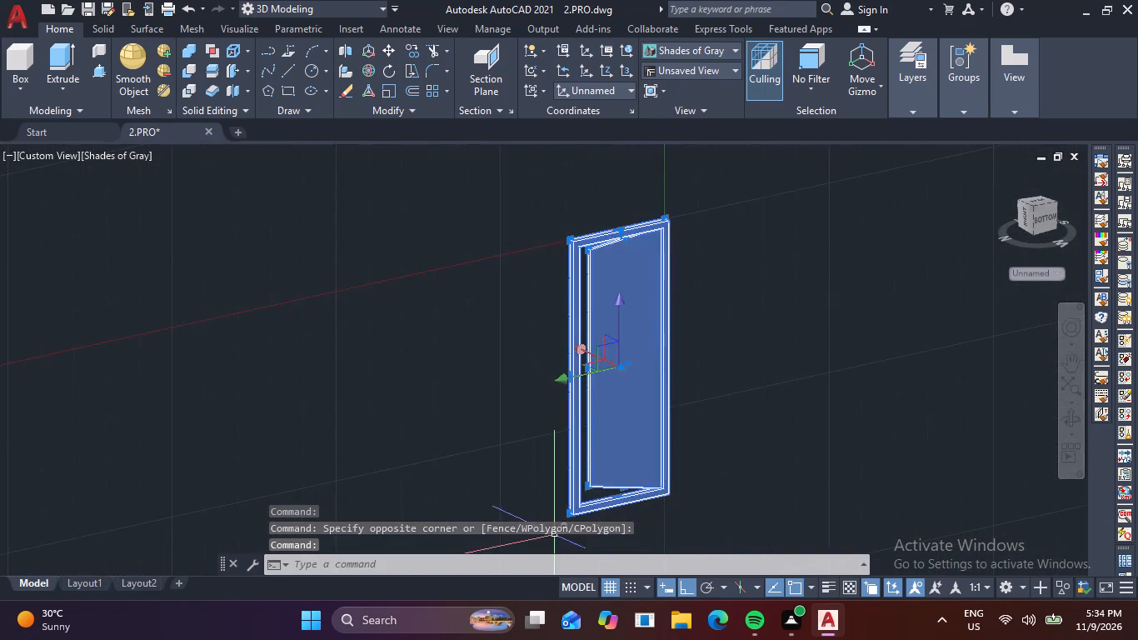
scroll(557, 521, up, 6)
middle_drag(540, 530, 577, 456)
middle_drag(592, 483, 583, 374)
scroll(558, 442, up, 4)
text(M)
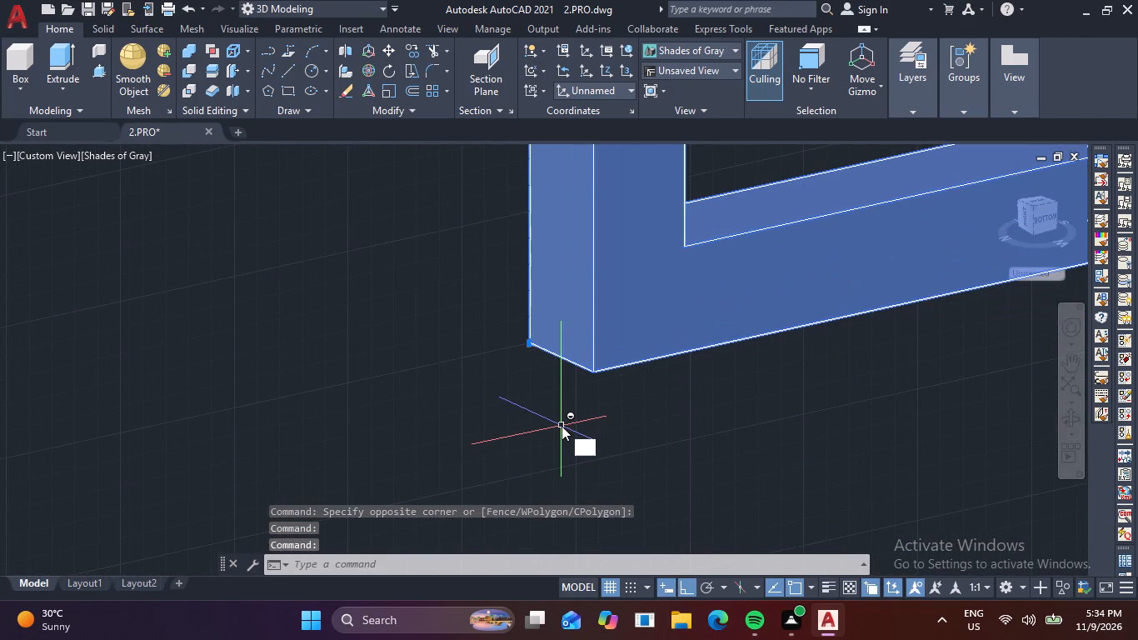
key(space)
click(559, 357)
scroll(483, 404, down, 3)
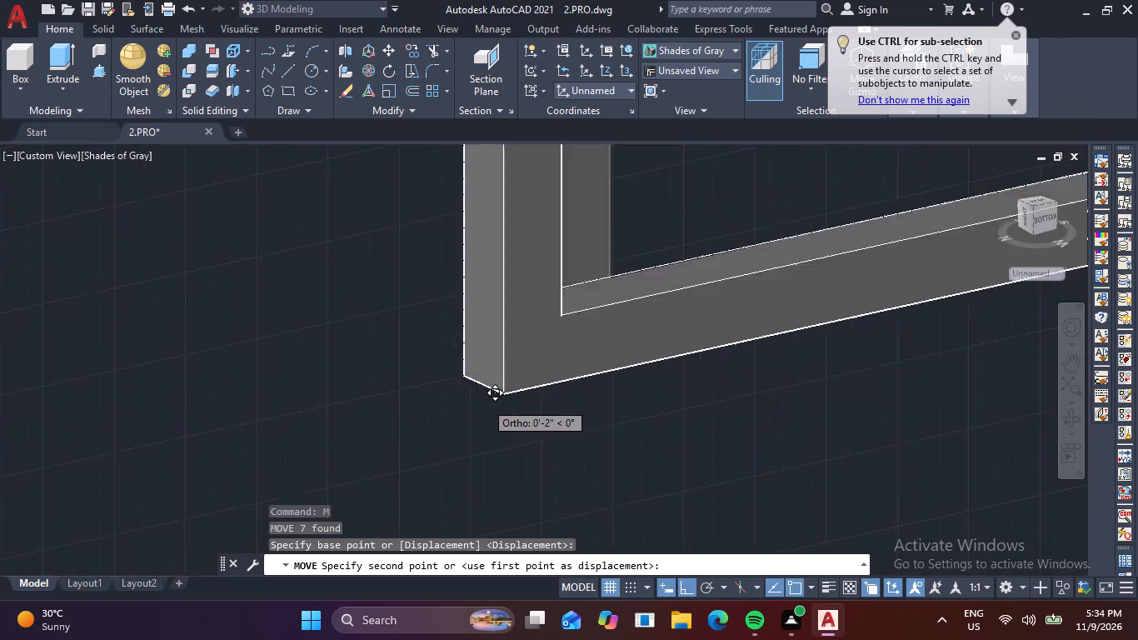
scroll(481, 408, down, 10)
middle_drag(487, 419, 522, 507)
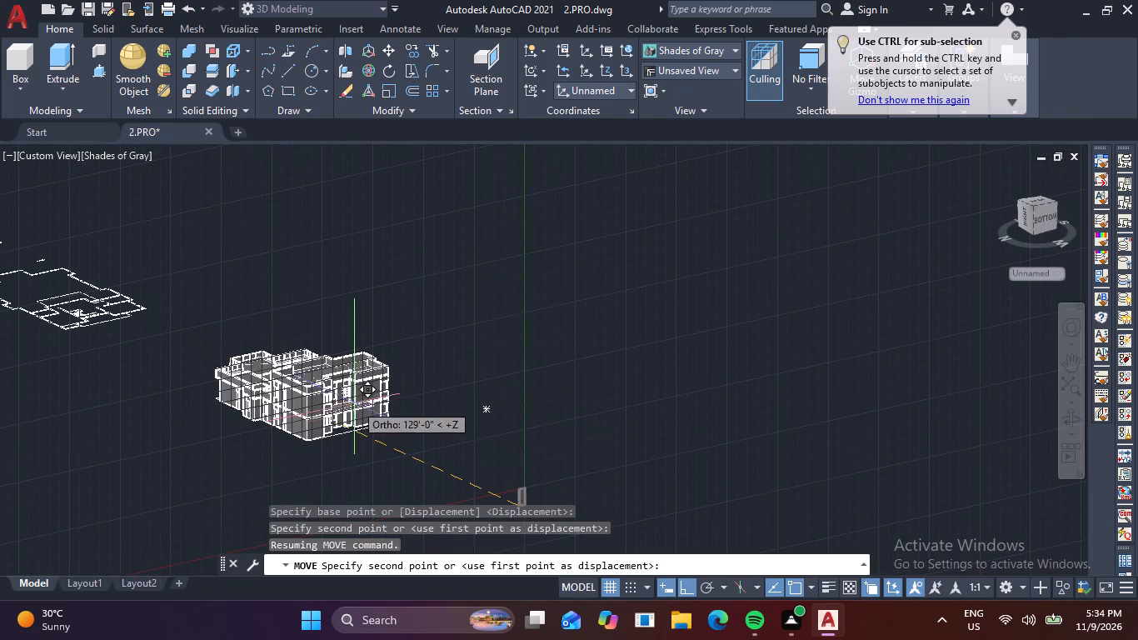
shift+middle_drag(332, 377, 243, 385)
scroll(219, 491, up, 4)
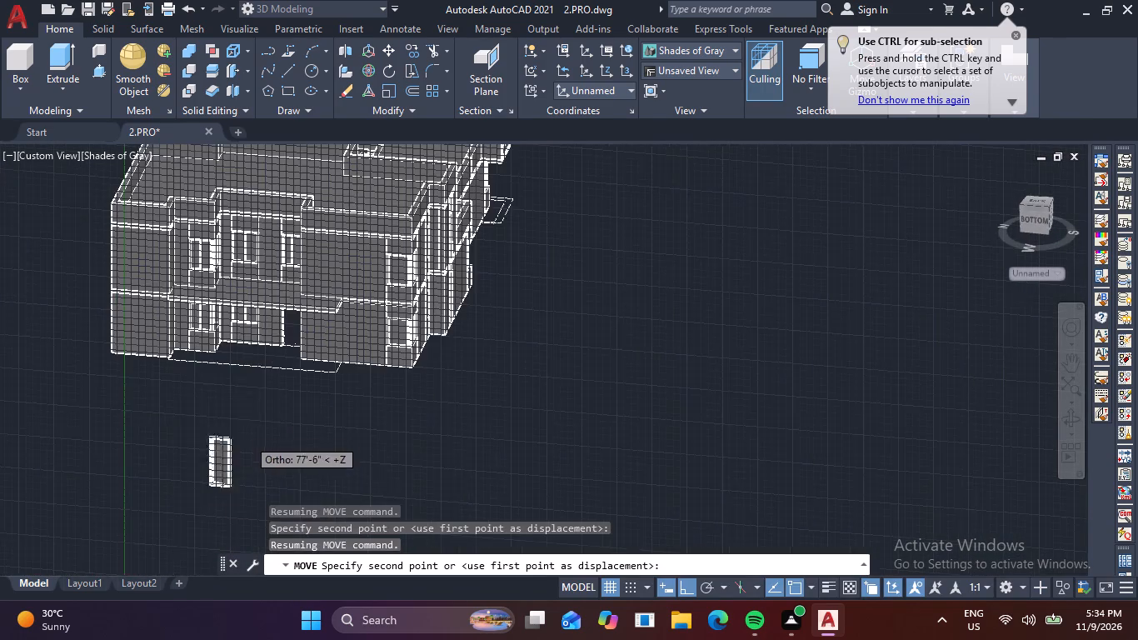
middle_drag(267, 400, 226, 492)
scroll(252, 434, up, 8)
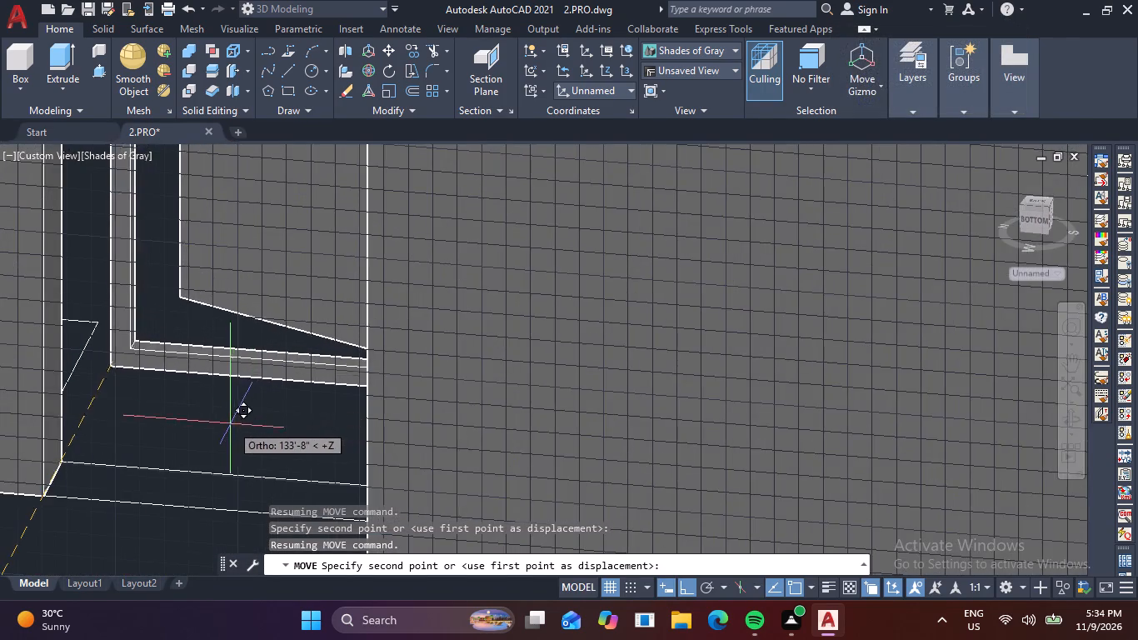
middle_drag(231, 425, 290, 378)
scroll(122, 437, up, 2)
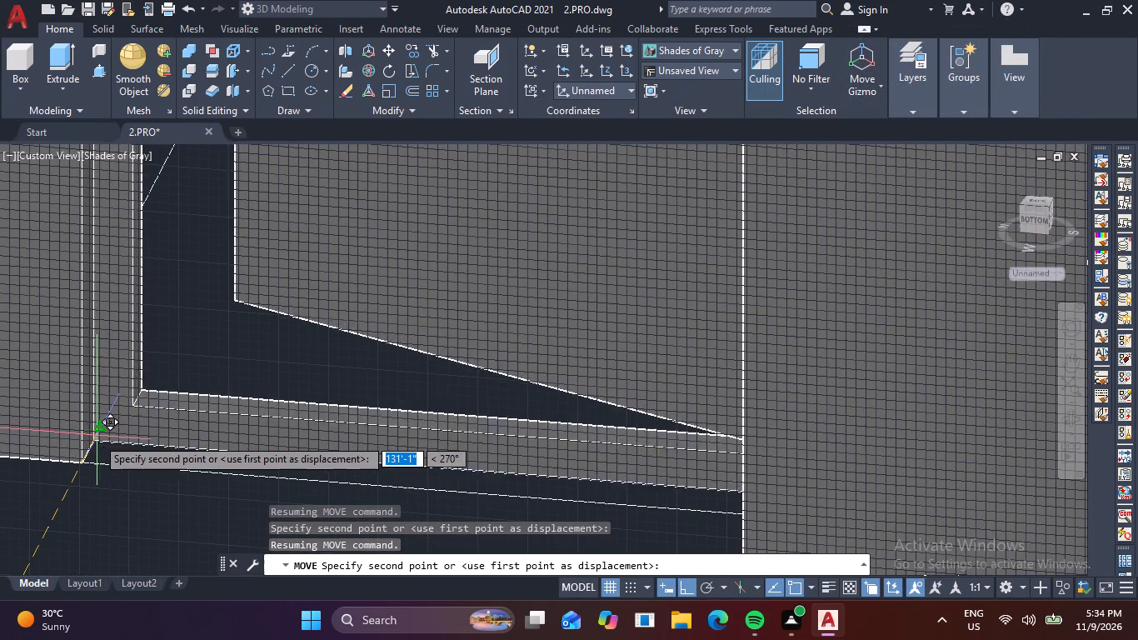
click(101, 432)
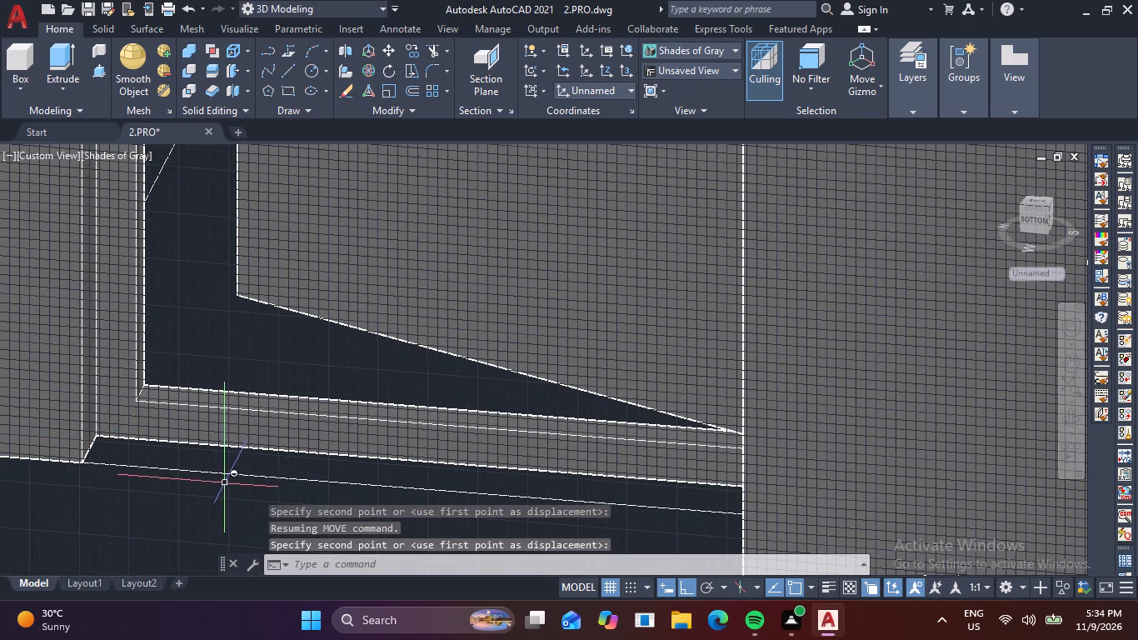
key(Escape)
Turn off the background grid display.
scroll(197, 523, down, 2)
shift+middle_drag(220, 528, 284, 505)
scroll(284, 499, down, 3)
middle_drag(350, 490, 365, 445)
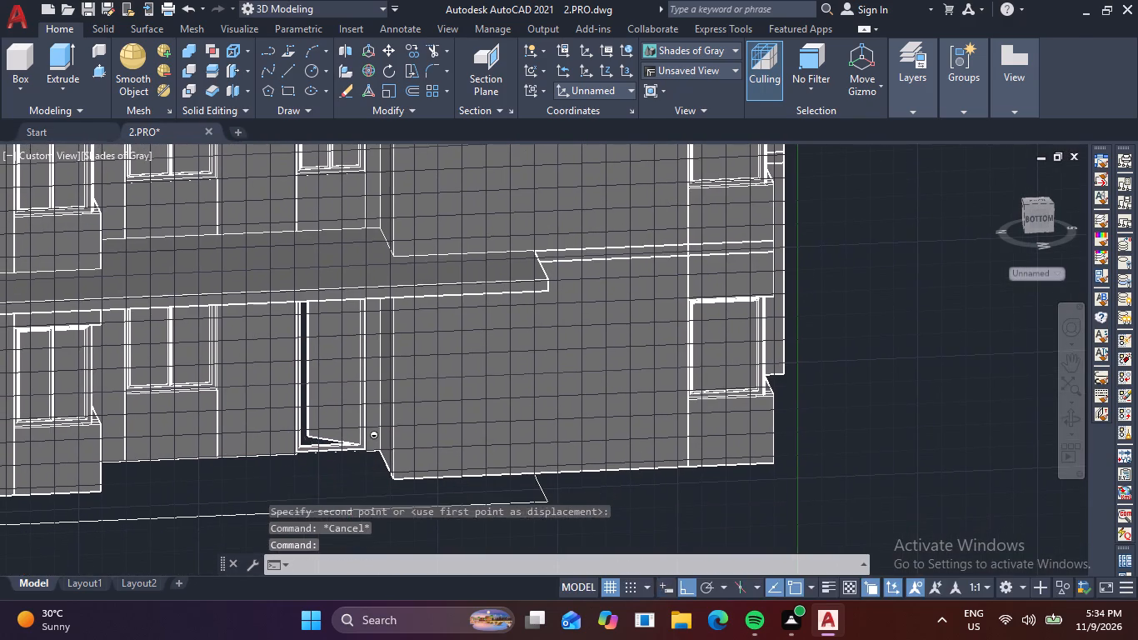
shift+middle_drag(257, 529, 284, 487)
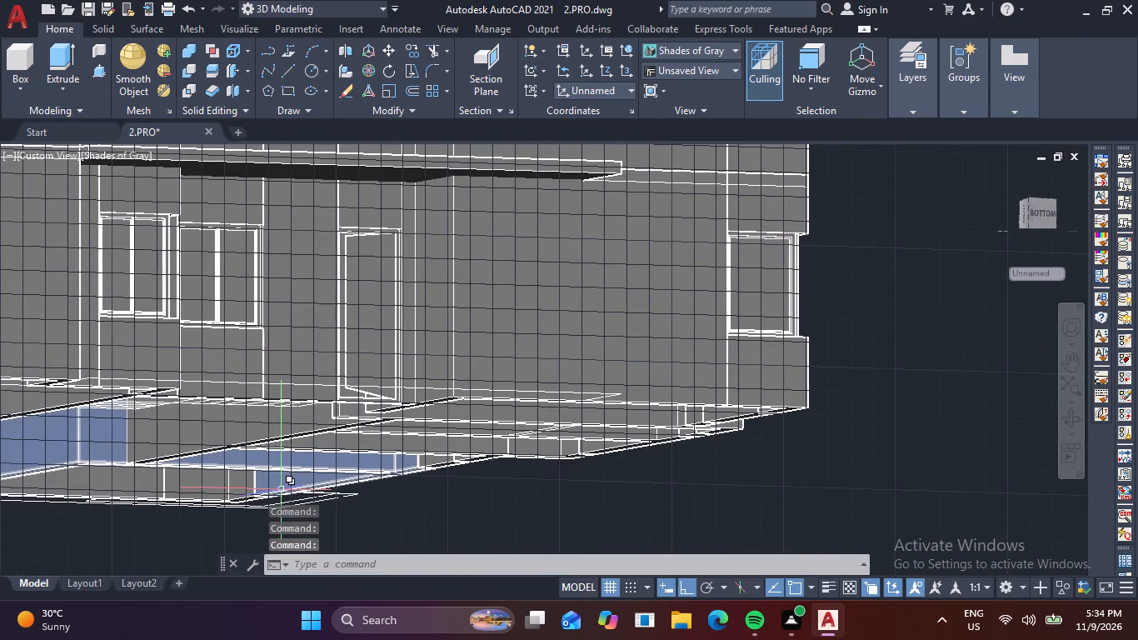
key(F8)
key(F8)
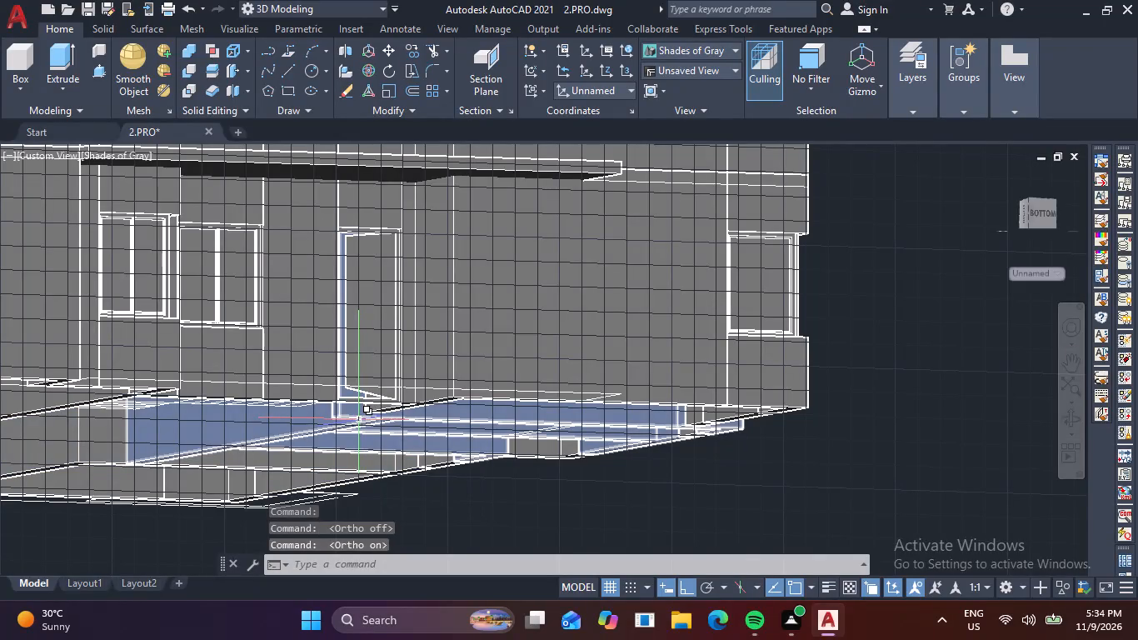
key(F7)
Inspect the building's exterior from all sides, ending at the upper-floor window openings on the side wall, for openings still needing windows.
scroll(388, 410, down, 2)
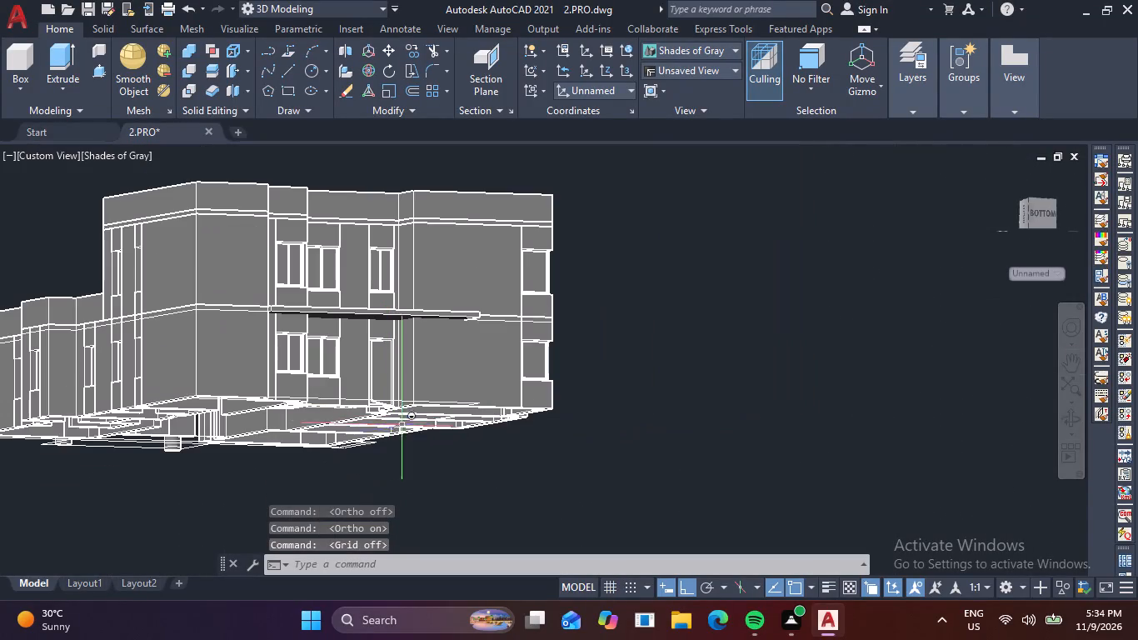
shift+middle_drag(457, 436, 456, 456)
scroll(383, 370, up, 3)
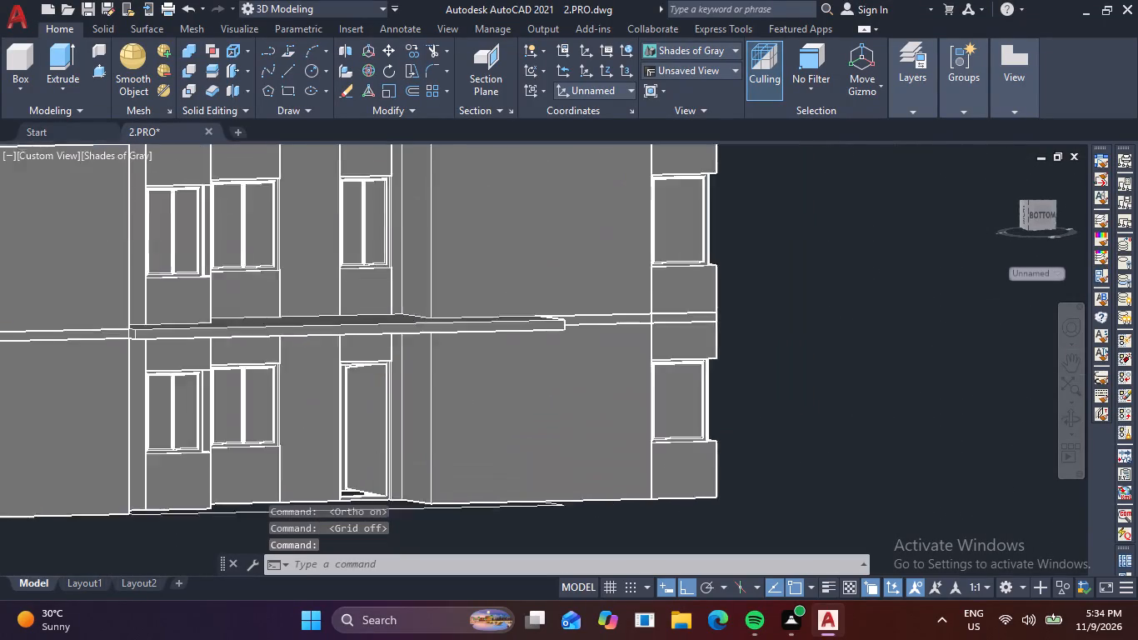
scroll(483, 471, down, 2)
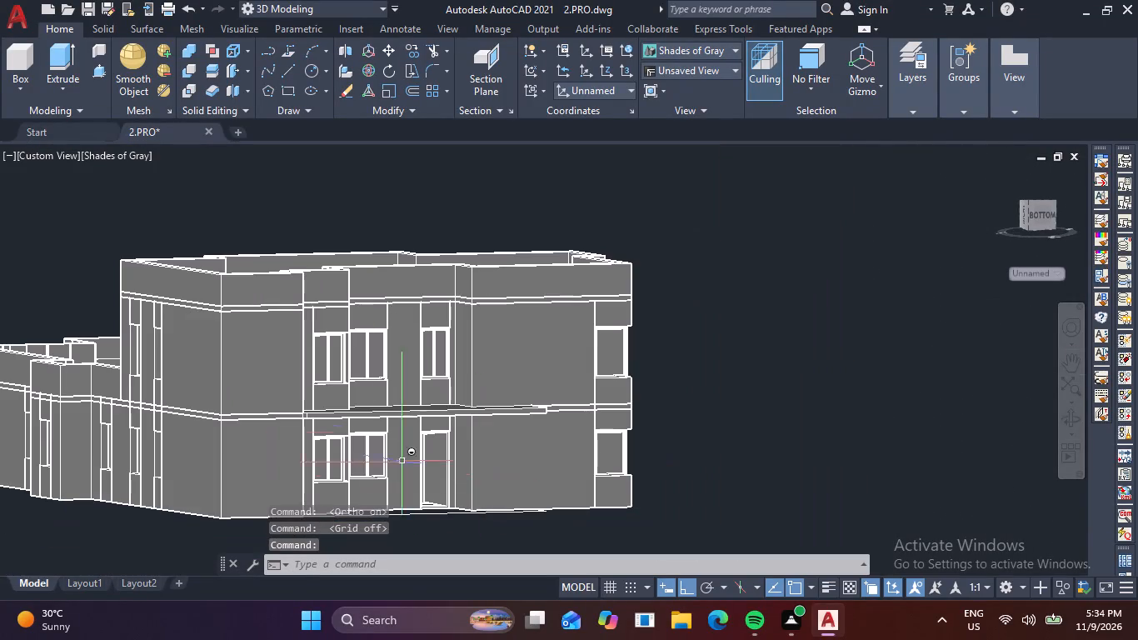
shift+middle_drag(461, 435, 383, 448)
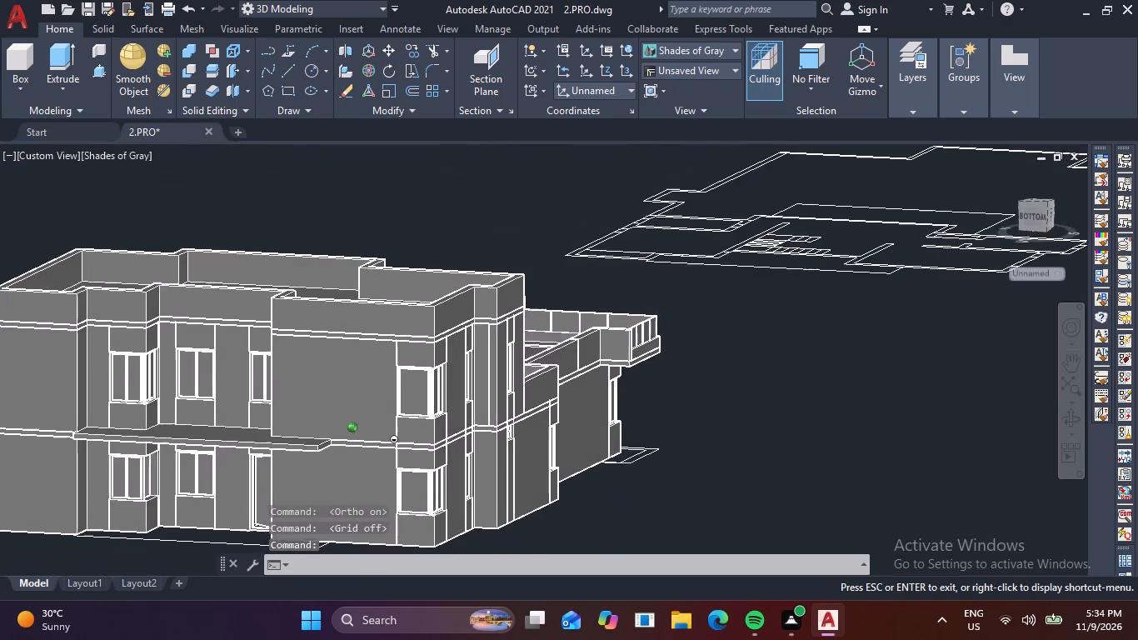
shift+middle_drag(383, 448, 257, 447)
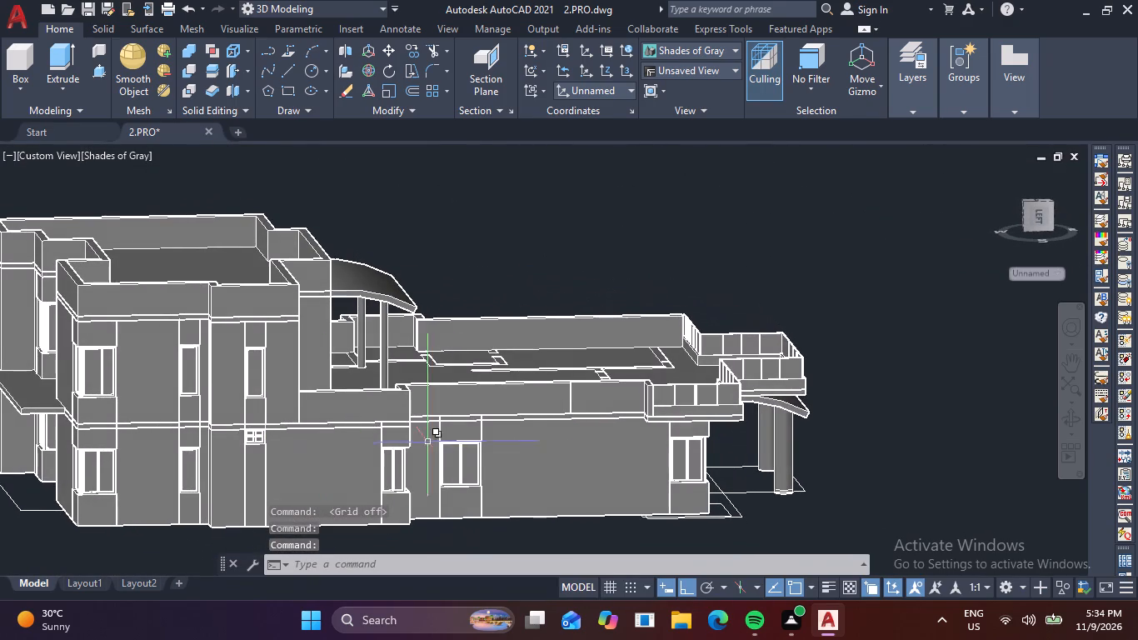
shift+middle_drag(595, 447, 475, 463)
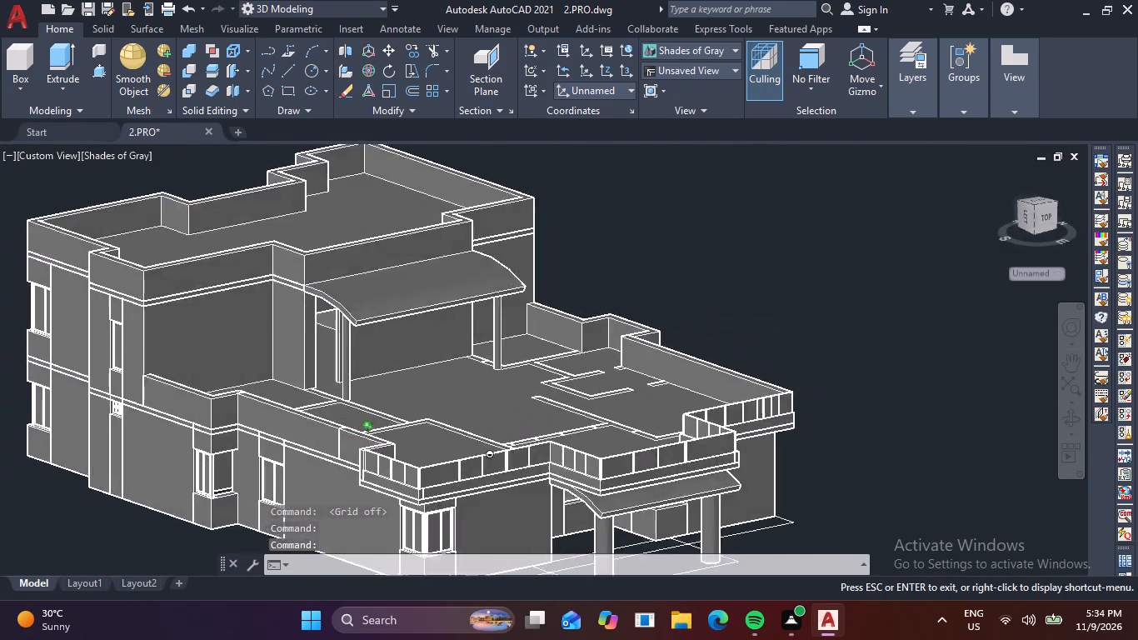
shift+middle_drag(475, 463, 315, 450)
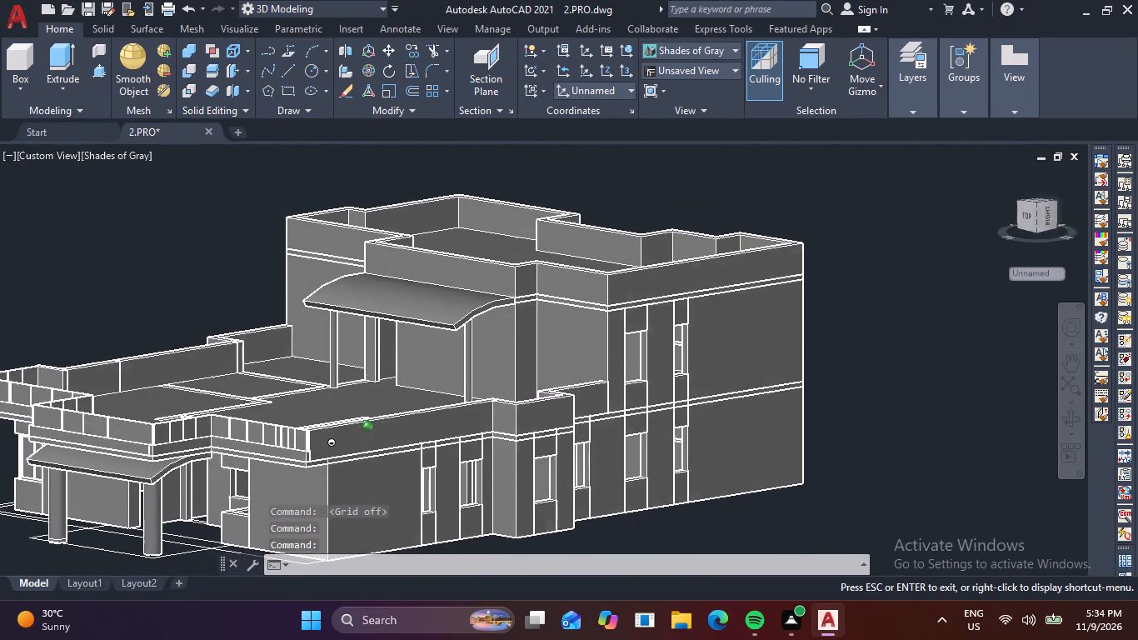
shift+middle_drag(315, 450, 237, 452)
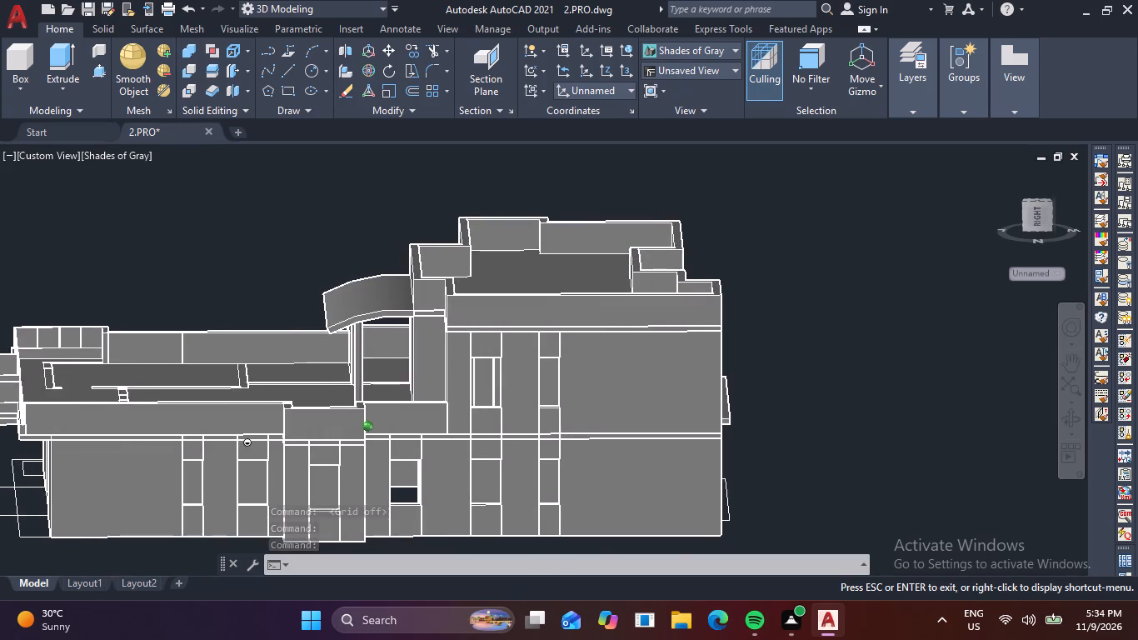
shift+middle_drag(237, 452, 201, 456)
scroll(463, 352, up, 1)
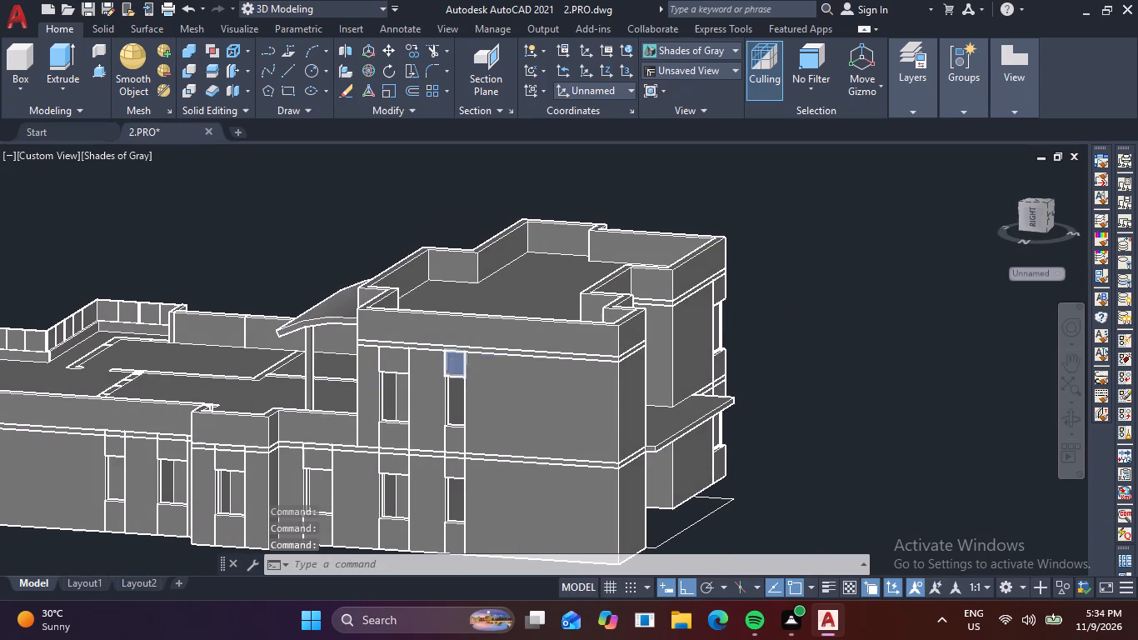
scroll(463, 352, up, 3)
middle_drag(415, 467, 457, 287)
scroll(457, 287, up, 1)
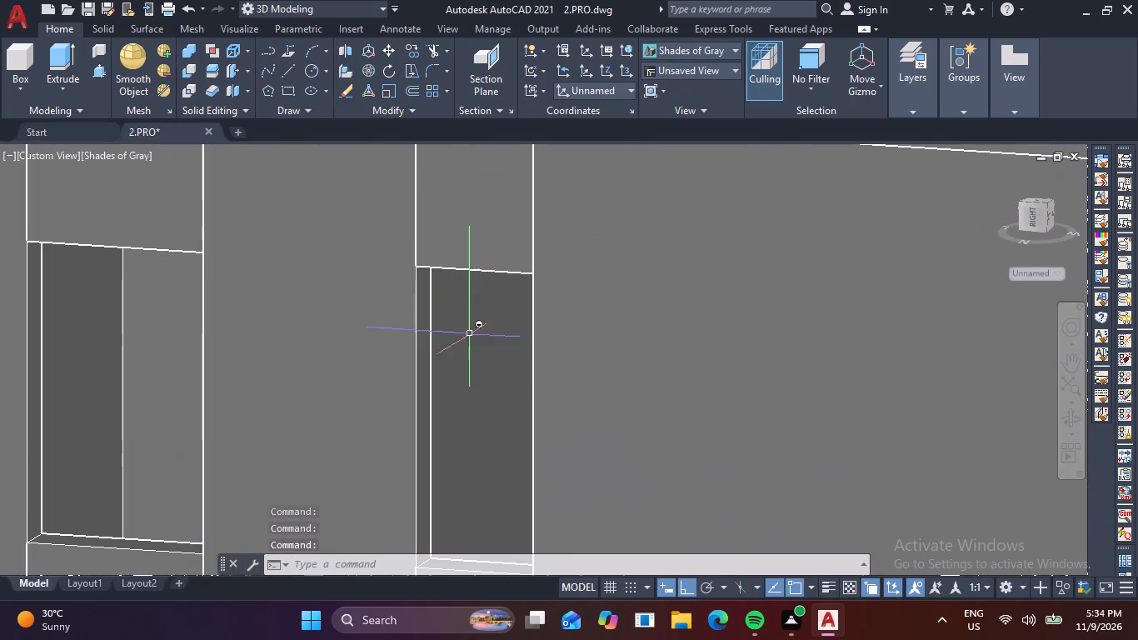
scroll(495, 322, down, 1)
middle_drag(504, 342, 487, 301)
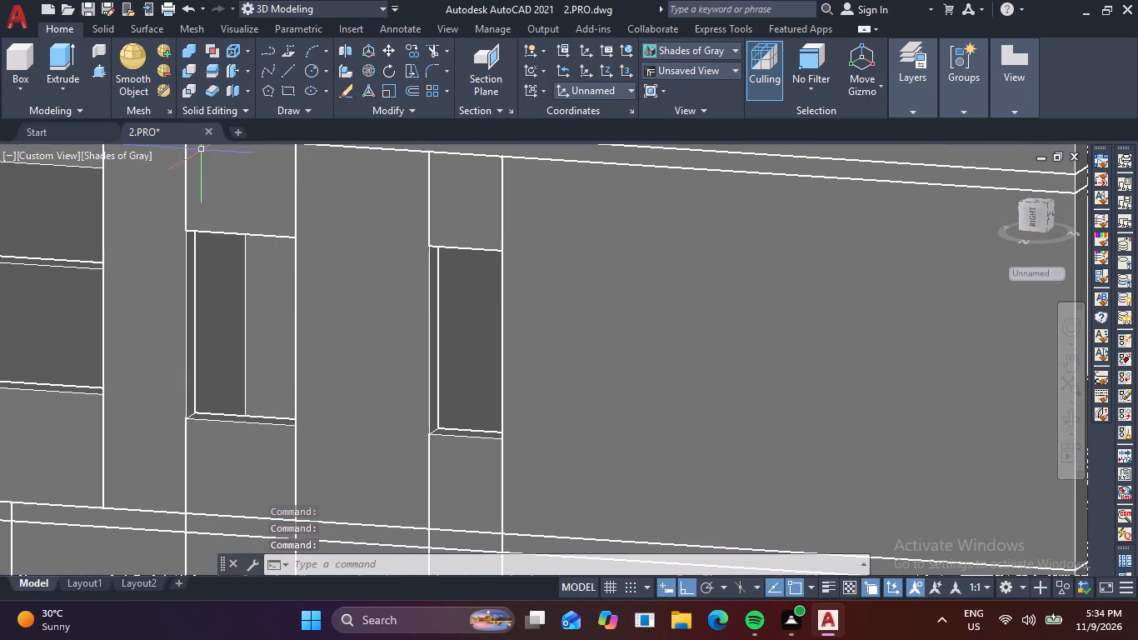